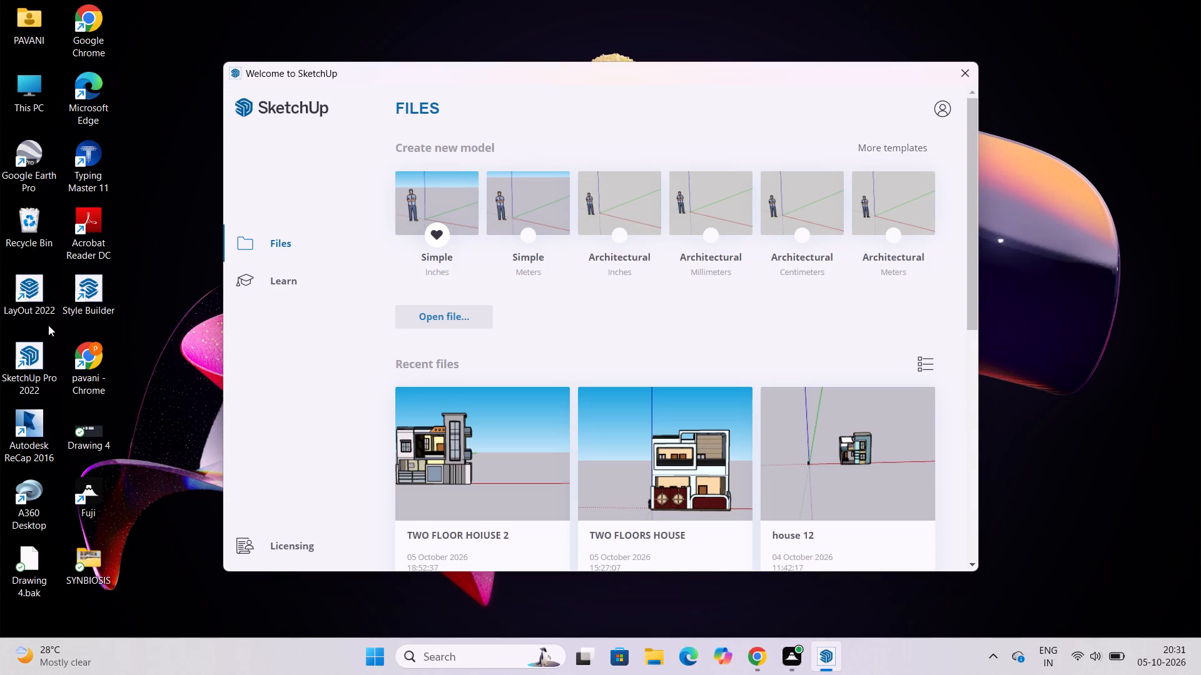
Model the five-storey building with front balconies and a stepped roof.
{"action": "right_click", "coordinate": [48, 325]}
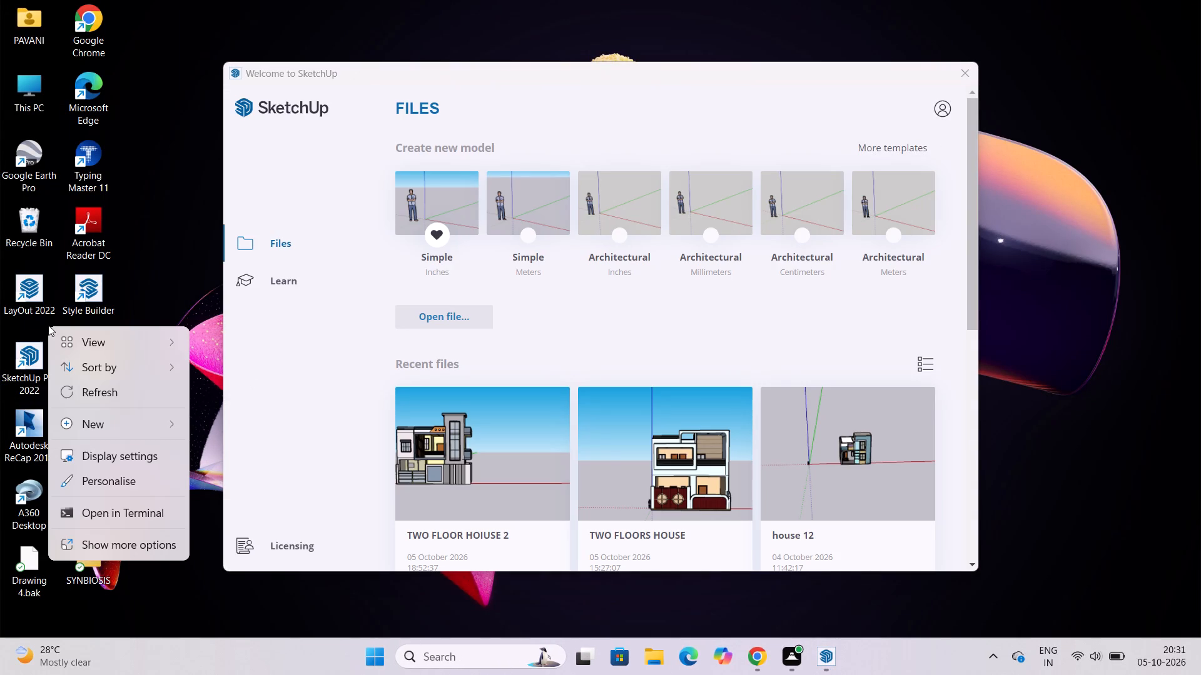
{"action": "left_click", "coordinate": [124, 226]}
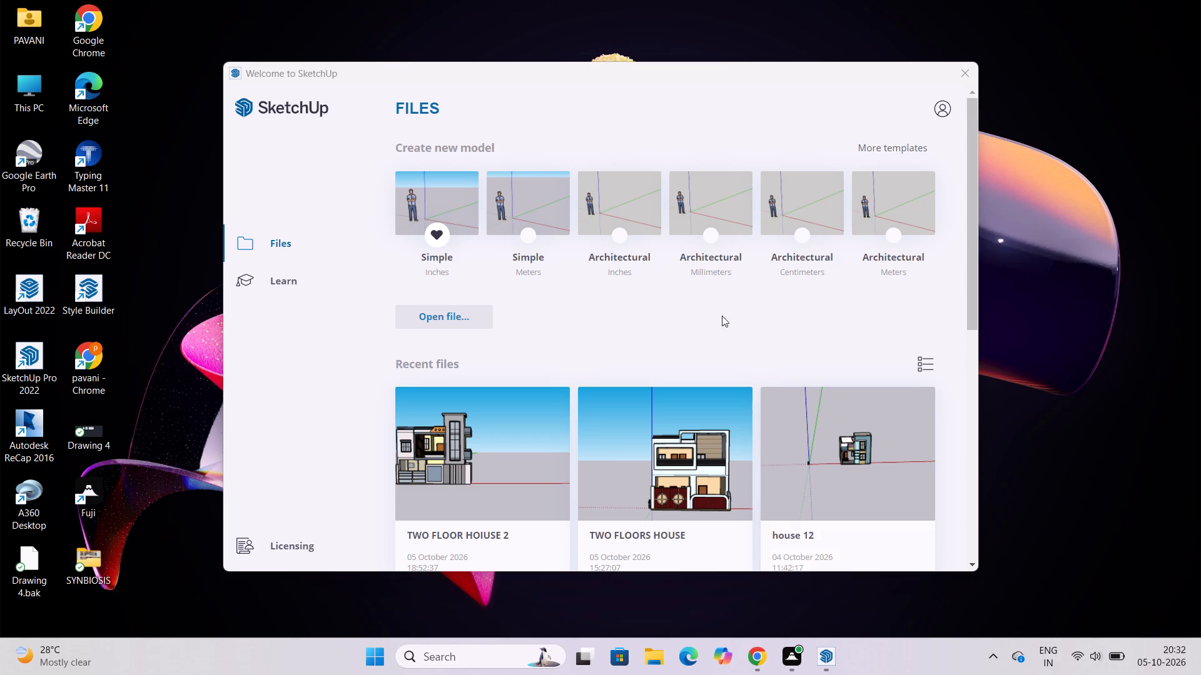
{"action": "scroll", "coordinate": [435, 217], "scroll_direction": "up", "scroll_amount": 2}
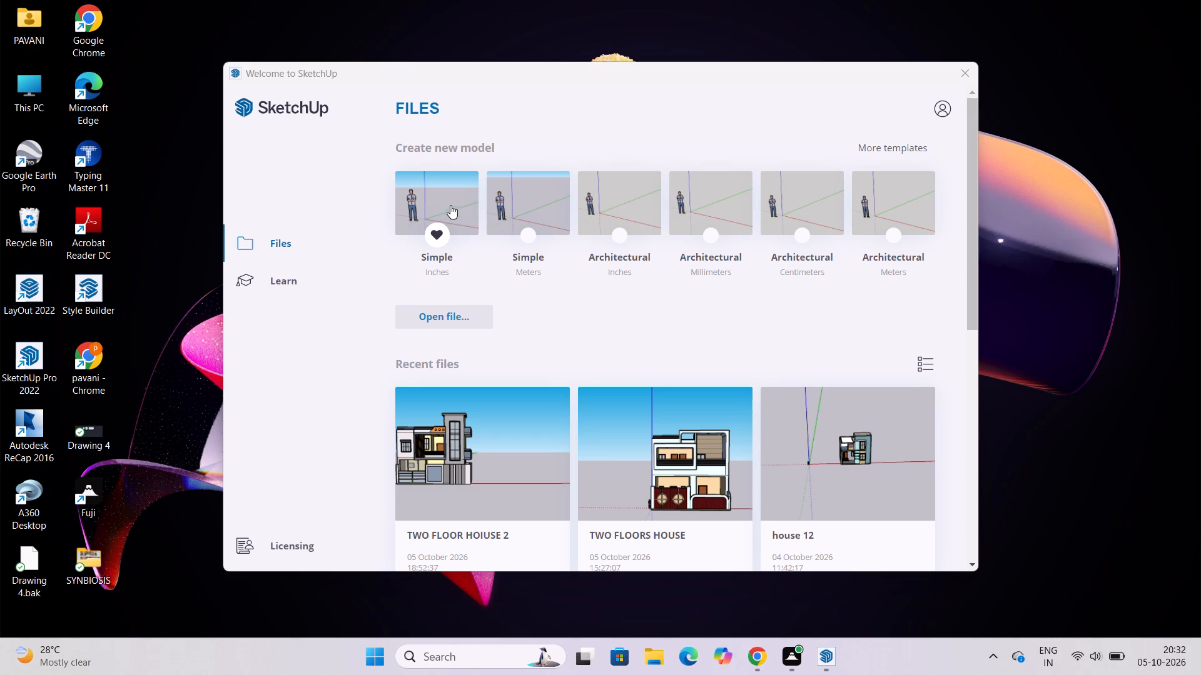
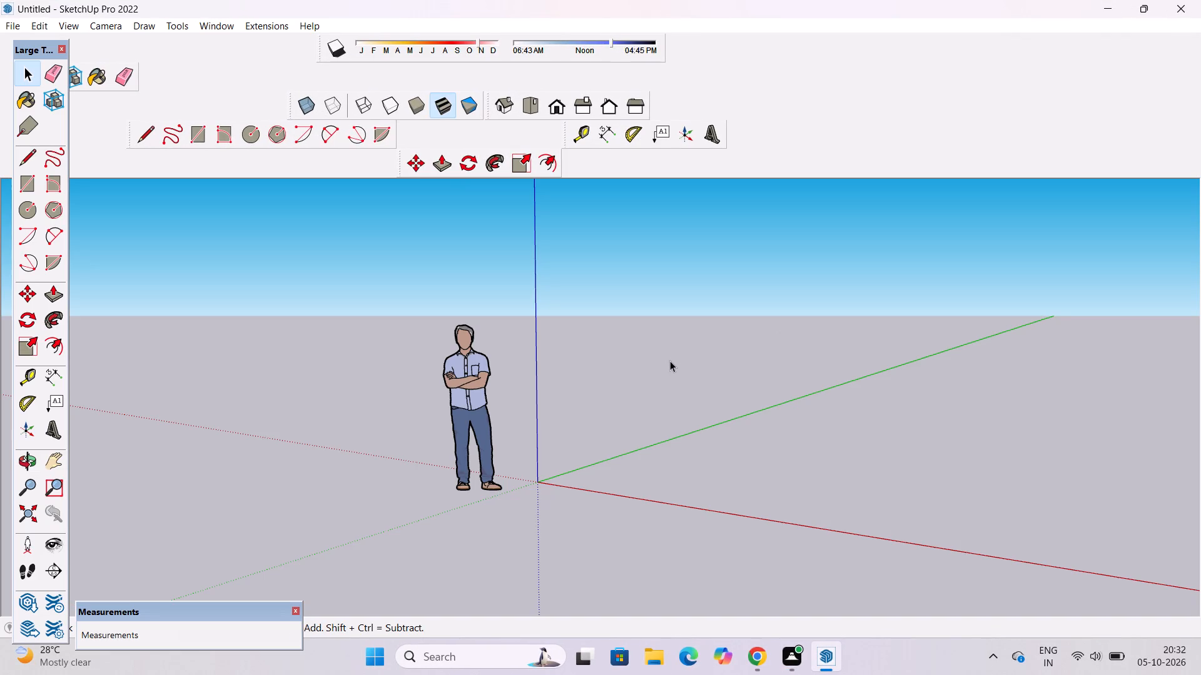
Set the camera to the top view of the model.
{"action": "left_click", "coordinate": [530, 107]}
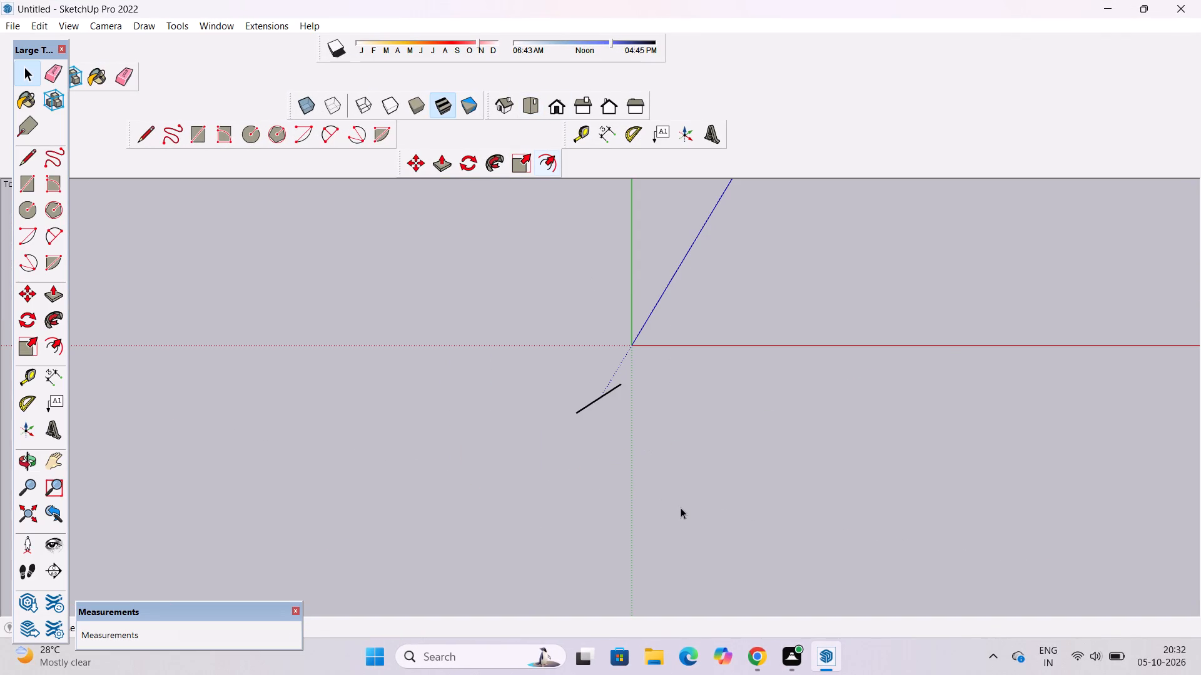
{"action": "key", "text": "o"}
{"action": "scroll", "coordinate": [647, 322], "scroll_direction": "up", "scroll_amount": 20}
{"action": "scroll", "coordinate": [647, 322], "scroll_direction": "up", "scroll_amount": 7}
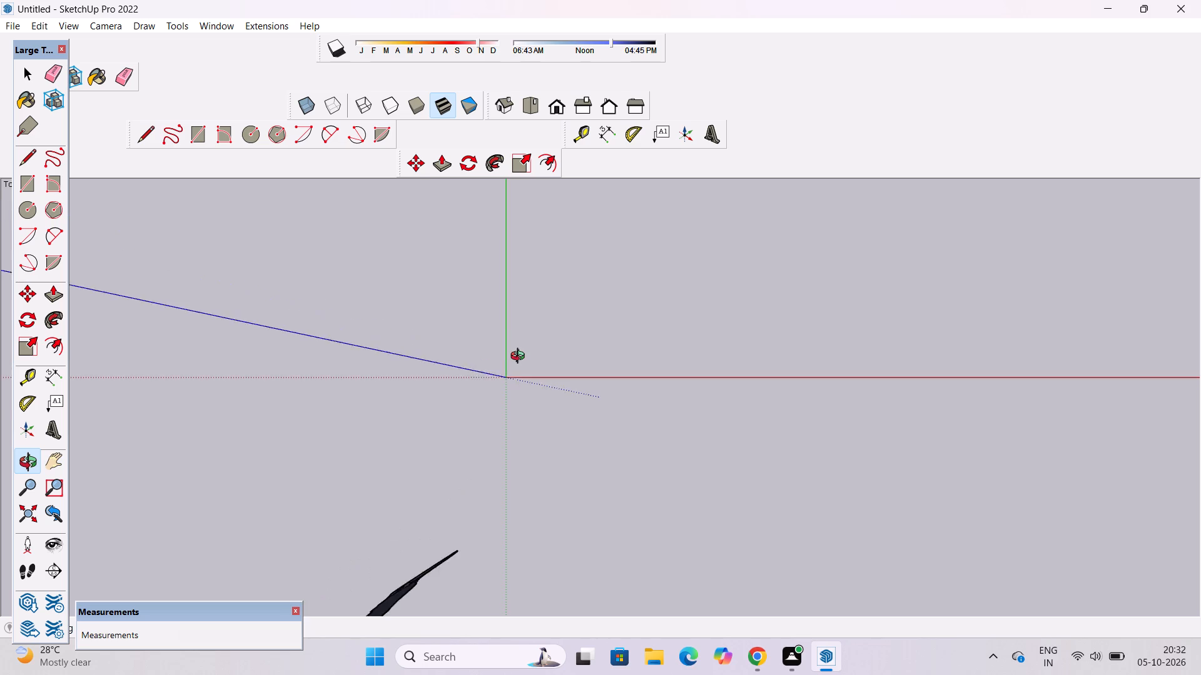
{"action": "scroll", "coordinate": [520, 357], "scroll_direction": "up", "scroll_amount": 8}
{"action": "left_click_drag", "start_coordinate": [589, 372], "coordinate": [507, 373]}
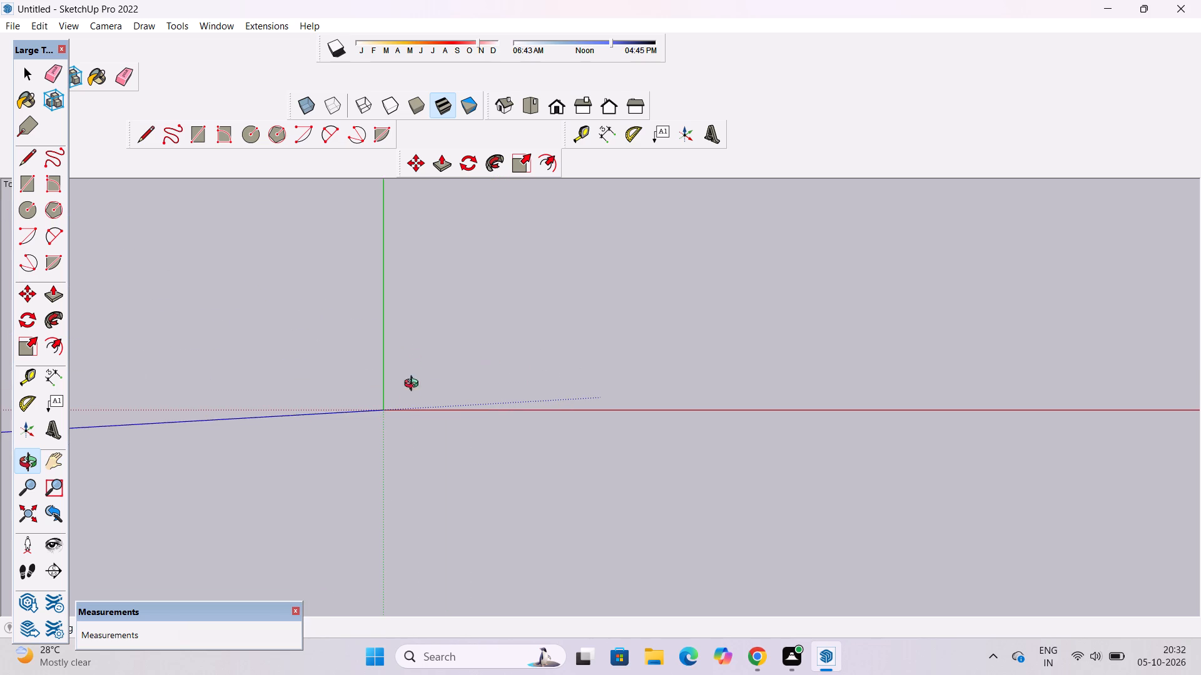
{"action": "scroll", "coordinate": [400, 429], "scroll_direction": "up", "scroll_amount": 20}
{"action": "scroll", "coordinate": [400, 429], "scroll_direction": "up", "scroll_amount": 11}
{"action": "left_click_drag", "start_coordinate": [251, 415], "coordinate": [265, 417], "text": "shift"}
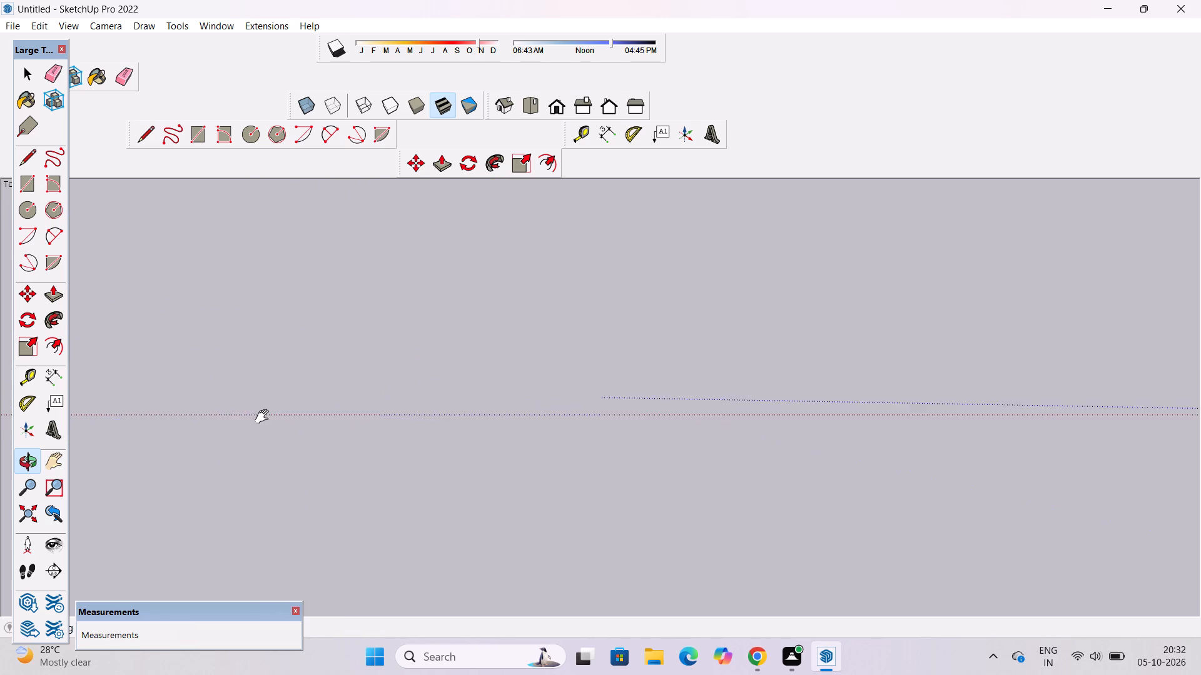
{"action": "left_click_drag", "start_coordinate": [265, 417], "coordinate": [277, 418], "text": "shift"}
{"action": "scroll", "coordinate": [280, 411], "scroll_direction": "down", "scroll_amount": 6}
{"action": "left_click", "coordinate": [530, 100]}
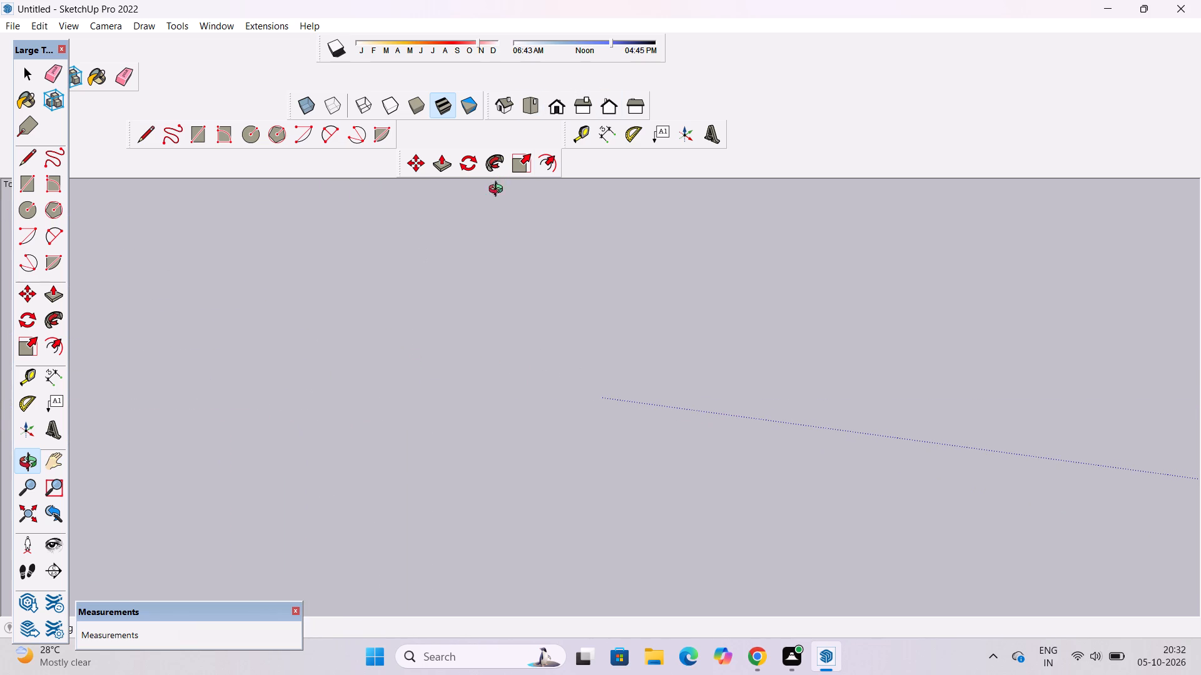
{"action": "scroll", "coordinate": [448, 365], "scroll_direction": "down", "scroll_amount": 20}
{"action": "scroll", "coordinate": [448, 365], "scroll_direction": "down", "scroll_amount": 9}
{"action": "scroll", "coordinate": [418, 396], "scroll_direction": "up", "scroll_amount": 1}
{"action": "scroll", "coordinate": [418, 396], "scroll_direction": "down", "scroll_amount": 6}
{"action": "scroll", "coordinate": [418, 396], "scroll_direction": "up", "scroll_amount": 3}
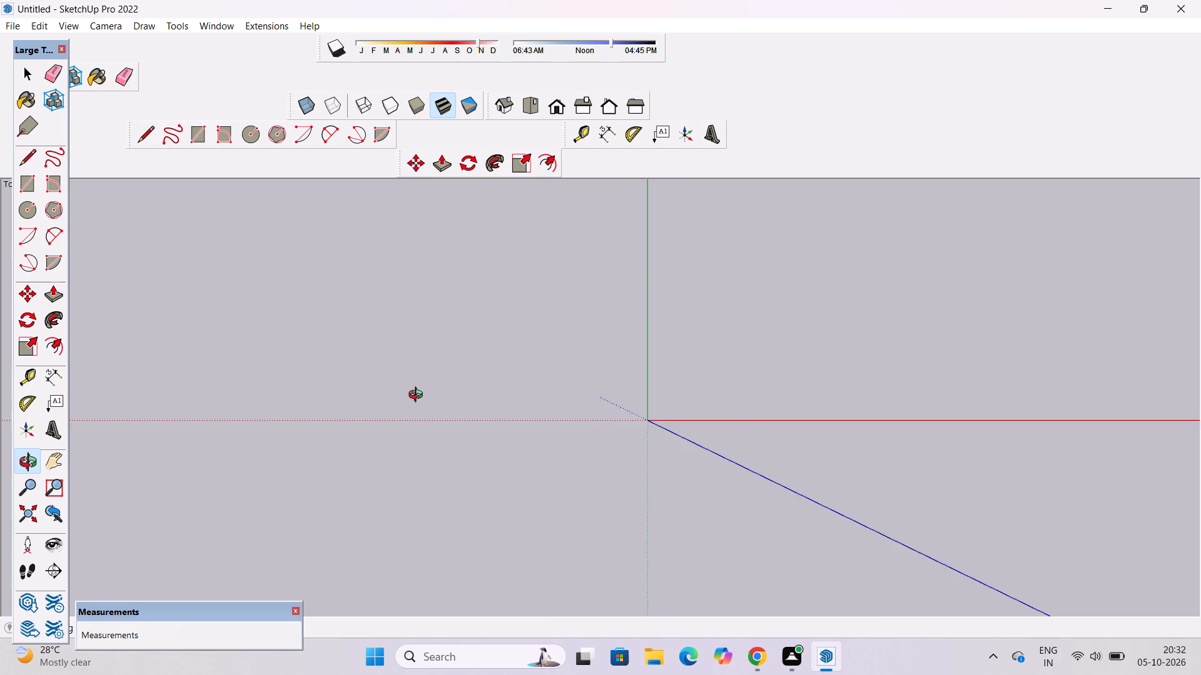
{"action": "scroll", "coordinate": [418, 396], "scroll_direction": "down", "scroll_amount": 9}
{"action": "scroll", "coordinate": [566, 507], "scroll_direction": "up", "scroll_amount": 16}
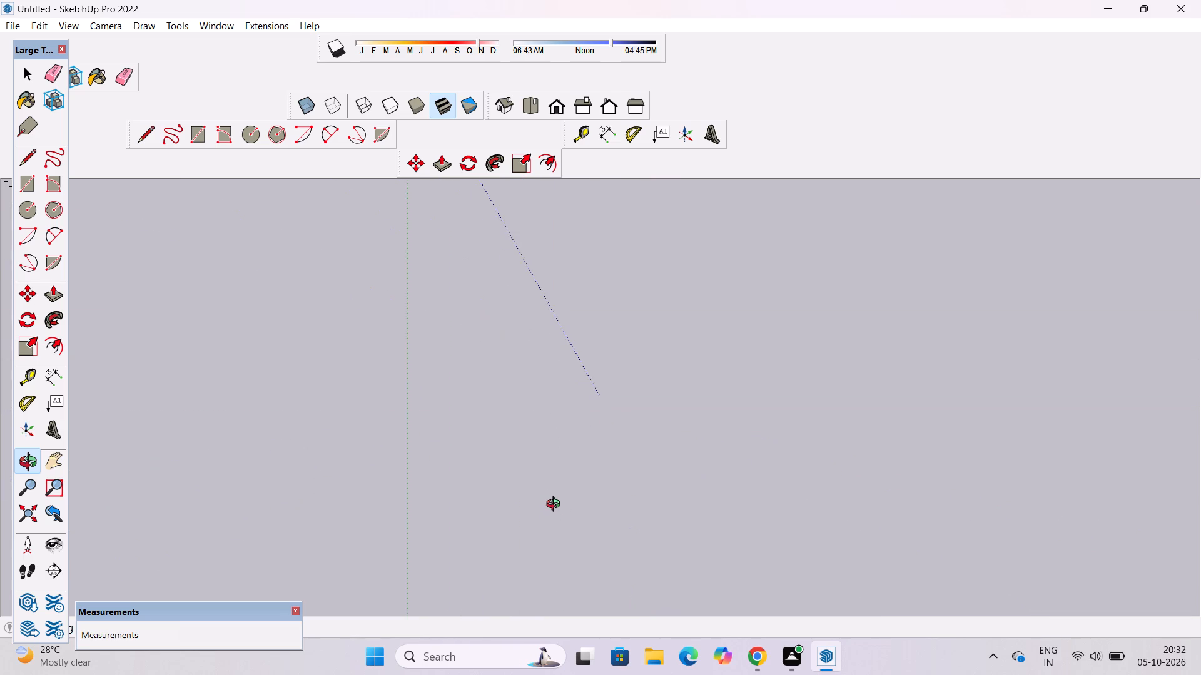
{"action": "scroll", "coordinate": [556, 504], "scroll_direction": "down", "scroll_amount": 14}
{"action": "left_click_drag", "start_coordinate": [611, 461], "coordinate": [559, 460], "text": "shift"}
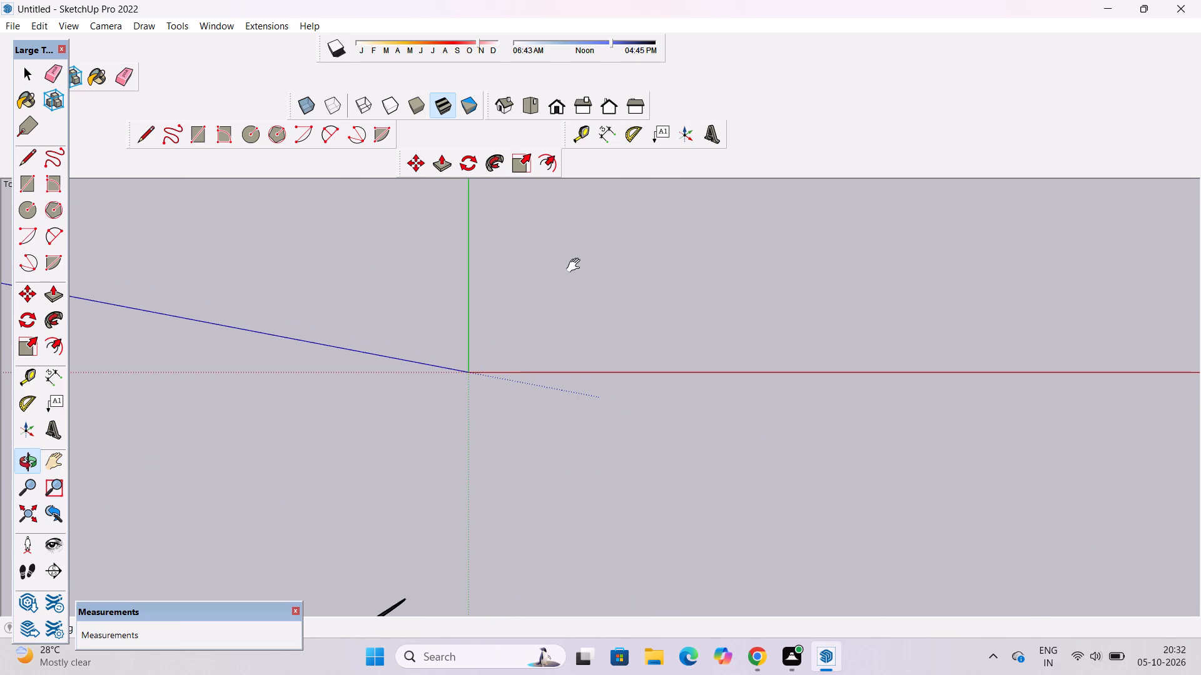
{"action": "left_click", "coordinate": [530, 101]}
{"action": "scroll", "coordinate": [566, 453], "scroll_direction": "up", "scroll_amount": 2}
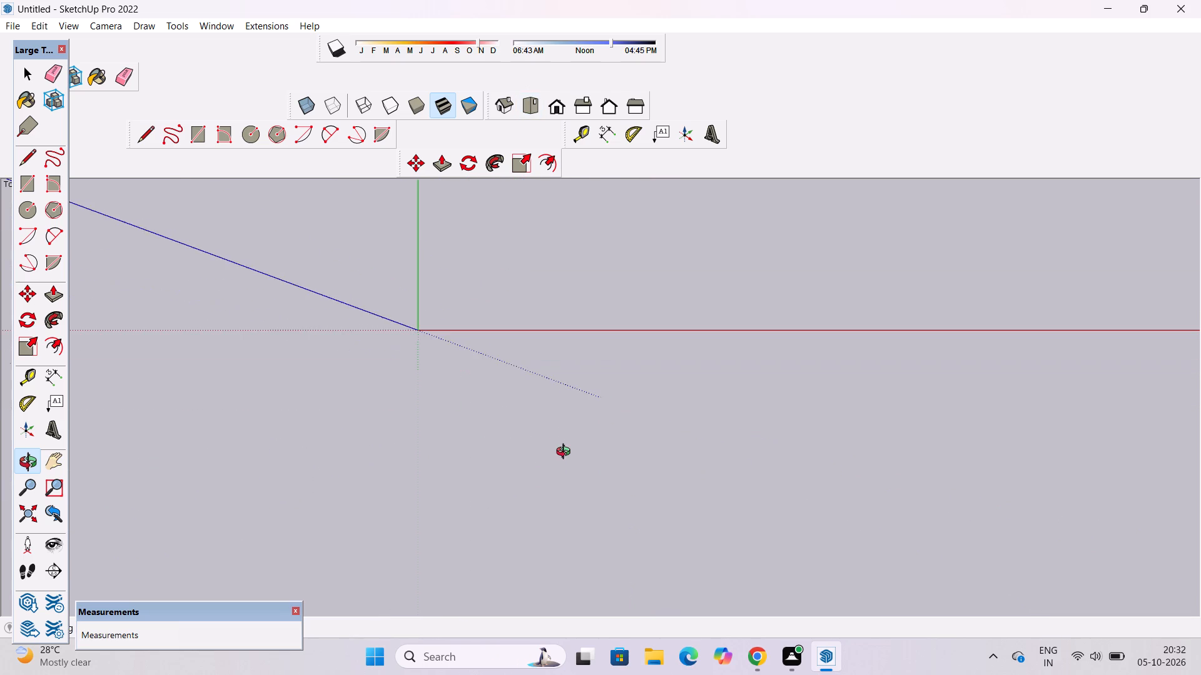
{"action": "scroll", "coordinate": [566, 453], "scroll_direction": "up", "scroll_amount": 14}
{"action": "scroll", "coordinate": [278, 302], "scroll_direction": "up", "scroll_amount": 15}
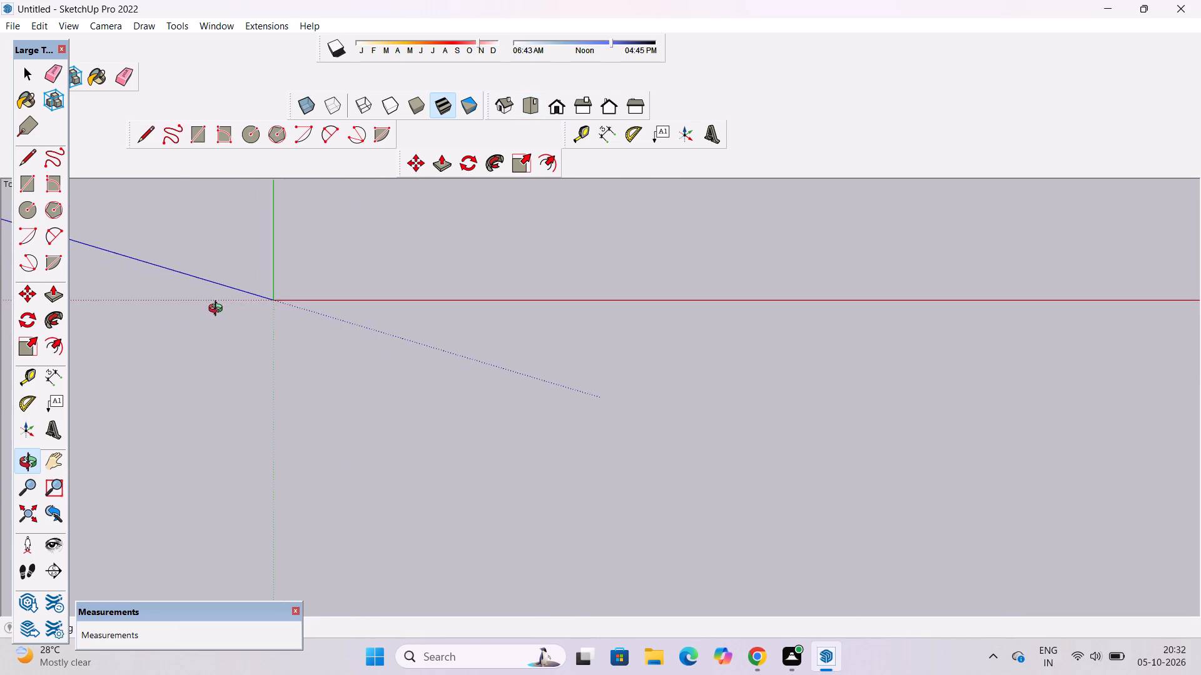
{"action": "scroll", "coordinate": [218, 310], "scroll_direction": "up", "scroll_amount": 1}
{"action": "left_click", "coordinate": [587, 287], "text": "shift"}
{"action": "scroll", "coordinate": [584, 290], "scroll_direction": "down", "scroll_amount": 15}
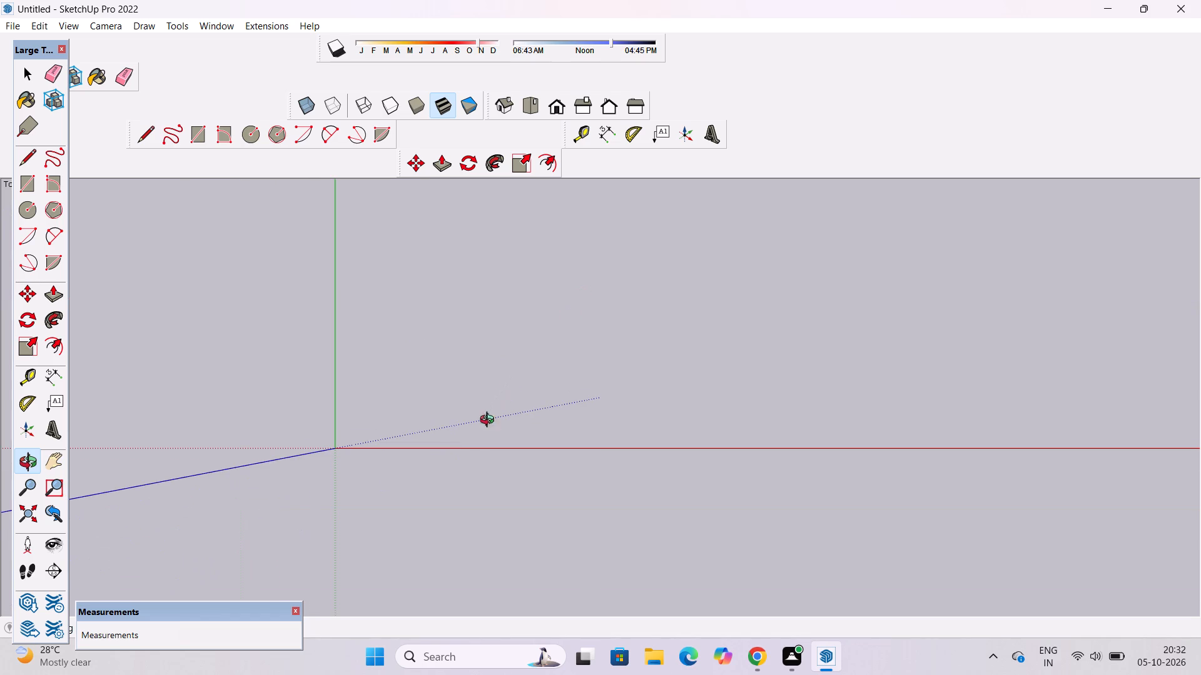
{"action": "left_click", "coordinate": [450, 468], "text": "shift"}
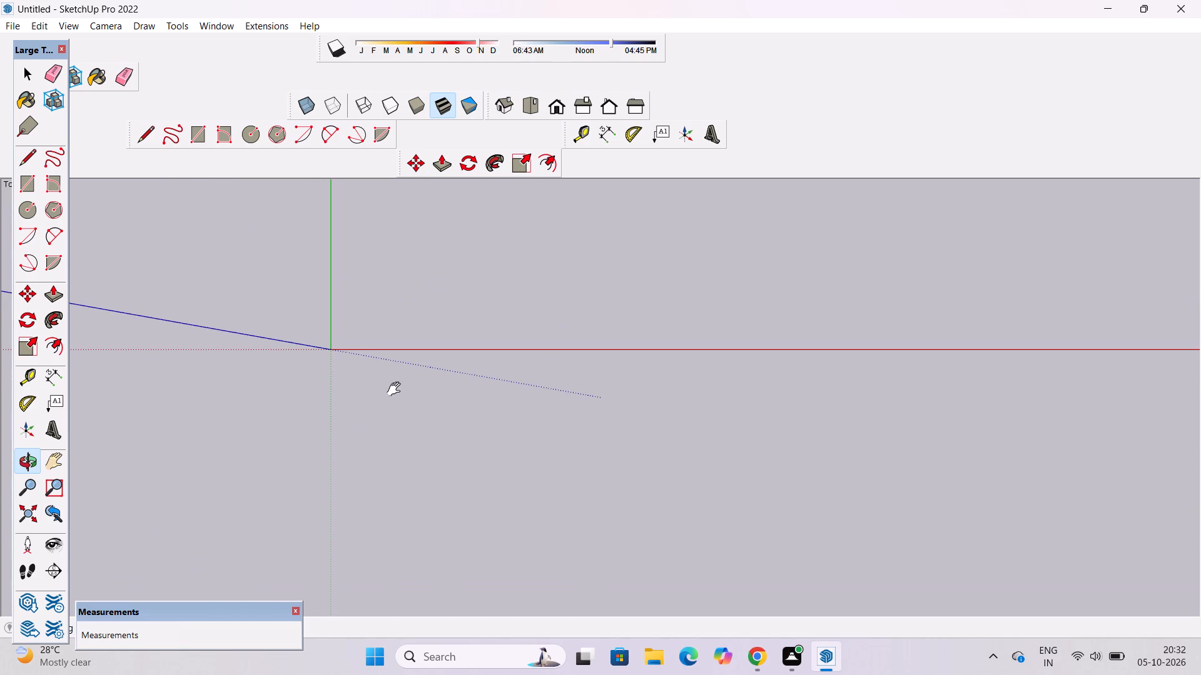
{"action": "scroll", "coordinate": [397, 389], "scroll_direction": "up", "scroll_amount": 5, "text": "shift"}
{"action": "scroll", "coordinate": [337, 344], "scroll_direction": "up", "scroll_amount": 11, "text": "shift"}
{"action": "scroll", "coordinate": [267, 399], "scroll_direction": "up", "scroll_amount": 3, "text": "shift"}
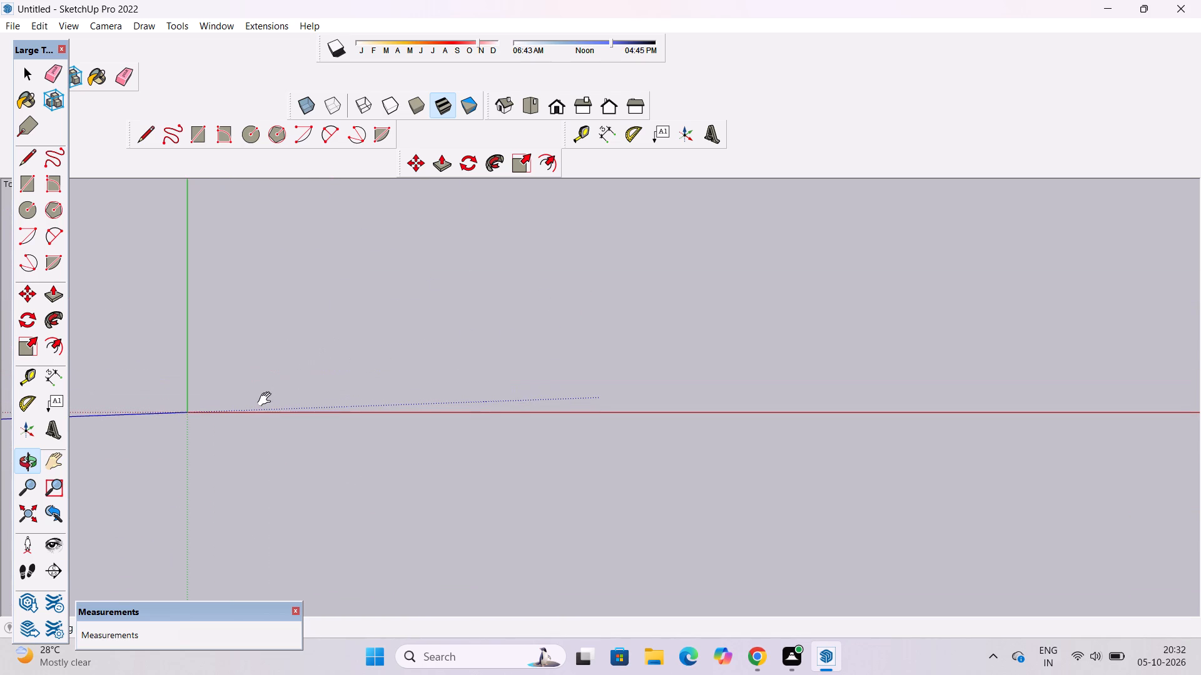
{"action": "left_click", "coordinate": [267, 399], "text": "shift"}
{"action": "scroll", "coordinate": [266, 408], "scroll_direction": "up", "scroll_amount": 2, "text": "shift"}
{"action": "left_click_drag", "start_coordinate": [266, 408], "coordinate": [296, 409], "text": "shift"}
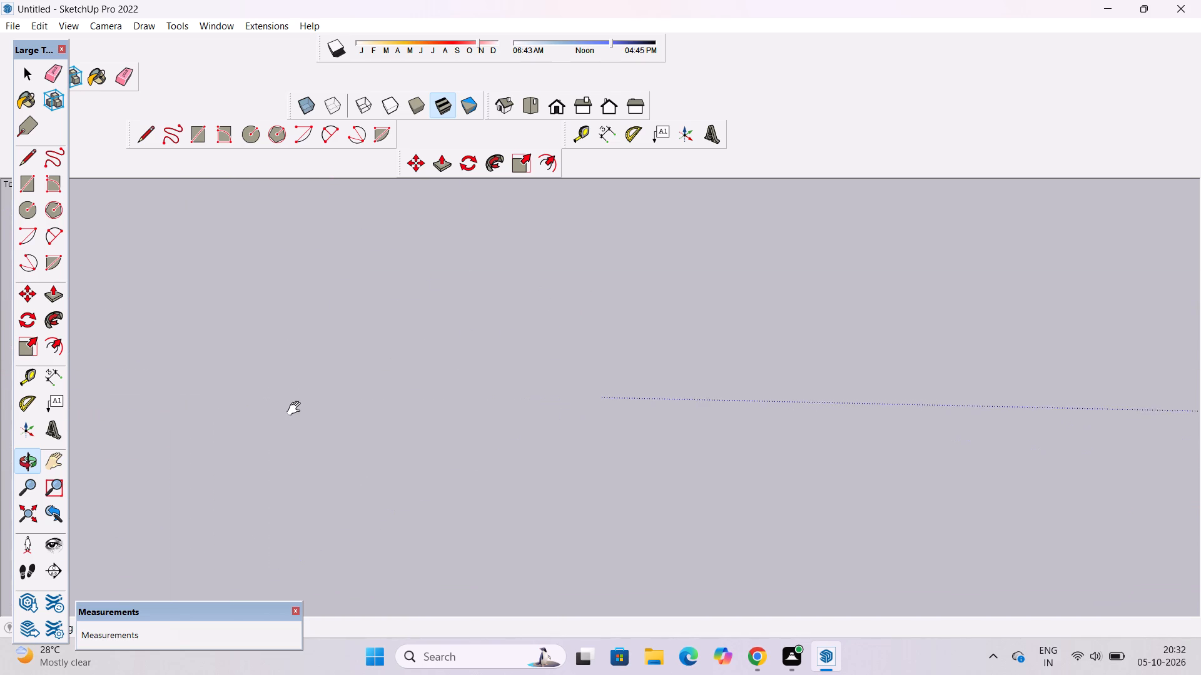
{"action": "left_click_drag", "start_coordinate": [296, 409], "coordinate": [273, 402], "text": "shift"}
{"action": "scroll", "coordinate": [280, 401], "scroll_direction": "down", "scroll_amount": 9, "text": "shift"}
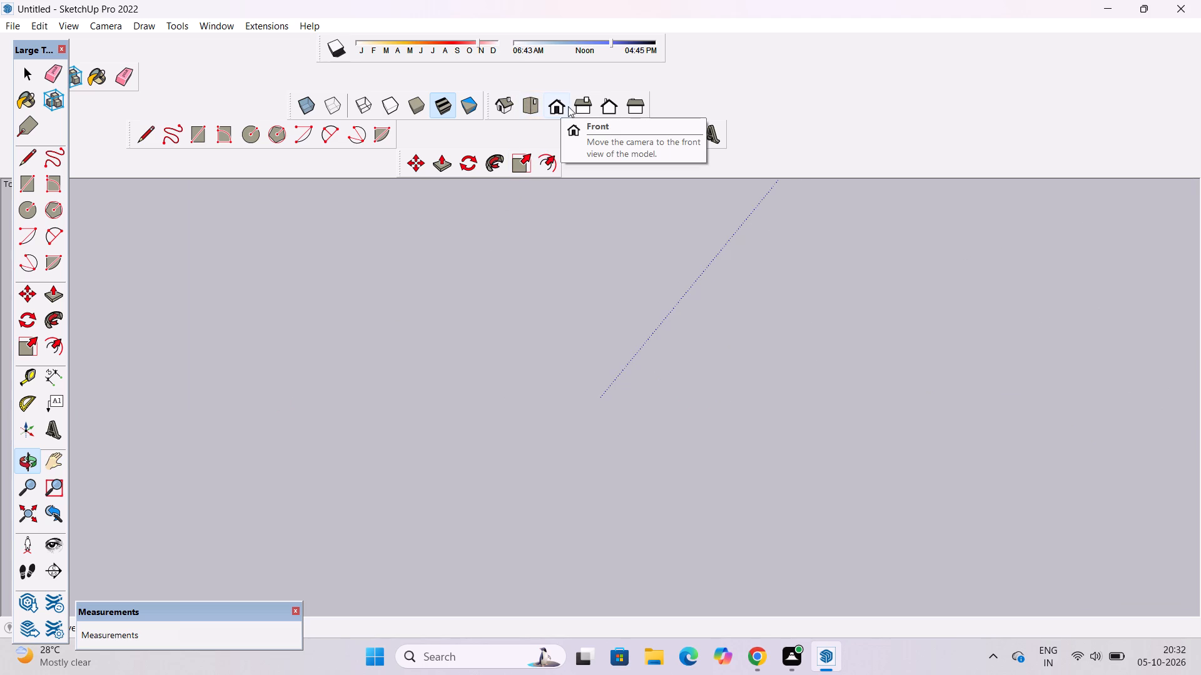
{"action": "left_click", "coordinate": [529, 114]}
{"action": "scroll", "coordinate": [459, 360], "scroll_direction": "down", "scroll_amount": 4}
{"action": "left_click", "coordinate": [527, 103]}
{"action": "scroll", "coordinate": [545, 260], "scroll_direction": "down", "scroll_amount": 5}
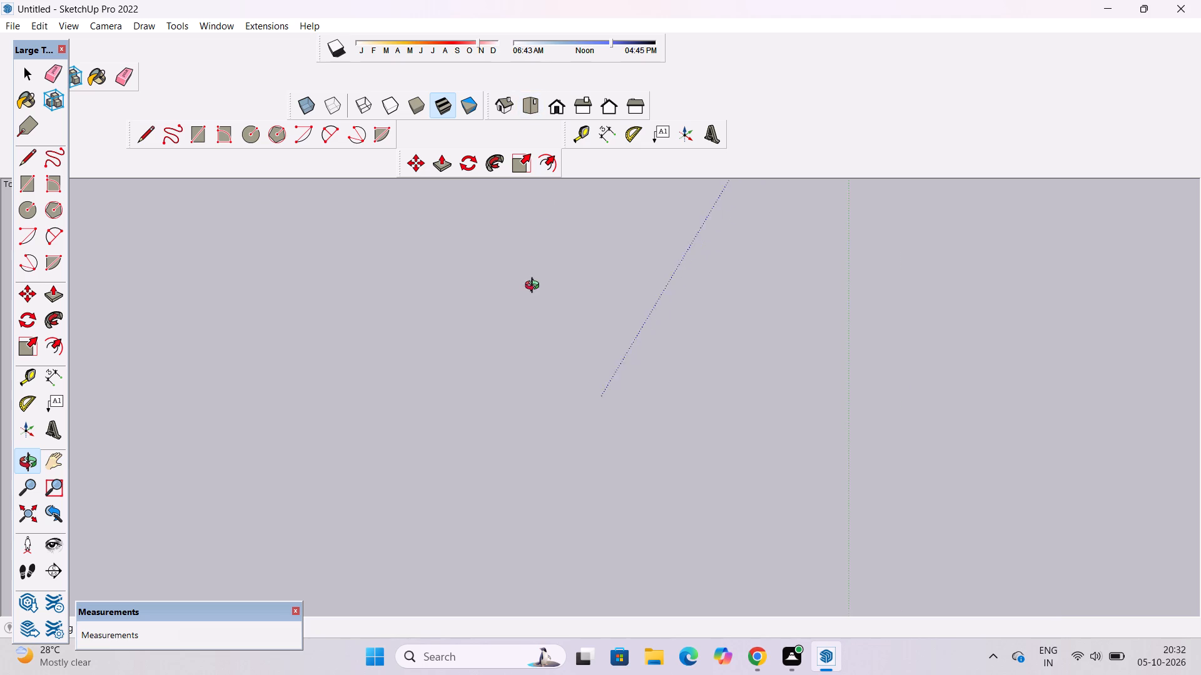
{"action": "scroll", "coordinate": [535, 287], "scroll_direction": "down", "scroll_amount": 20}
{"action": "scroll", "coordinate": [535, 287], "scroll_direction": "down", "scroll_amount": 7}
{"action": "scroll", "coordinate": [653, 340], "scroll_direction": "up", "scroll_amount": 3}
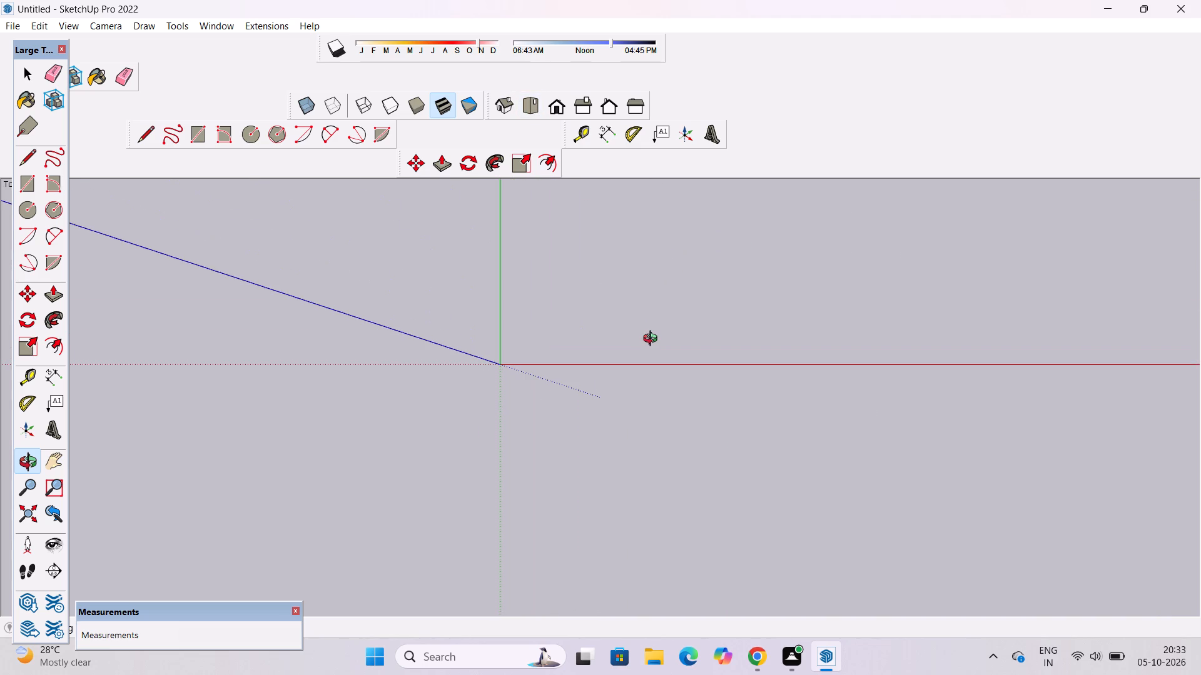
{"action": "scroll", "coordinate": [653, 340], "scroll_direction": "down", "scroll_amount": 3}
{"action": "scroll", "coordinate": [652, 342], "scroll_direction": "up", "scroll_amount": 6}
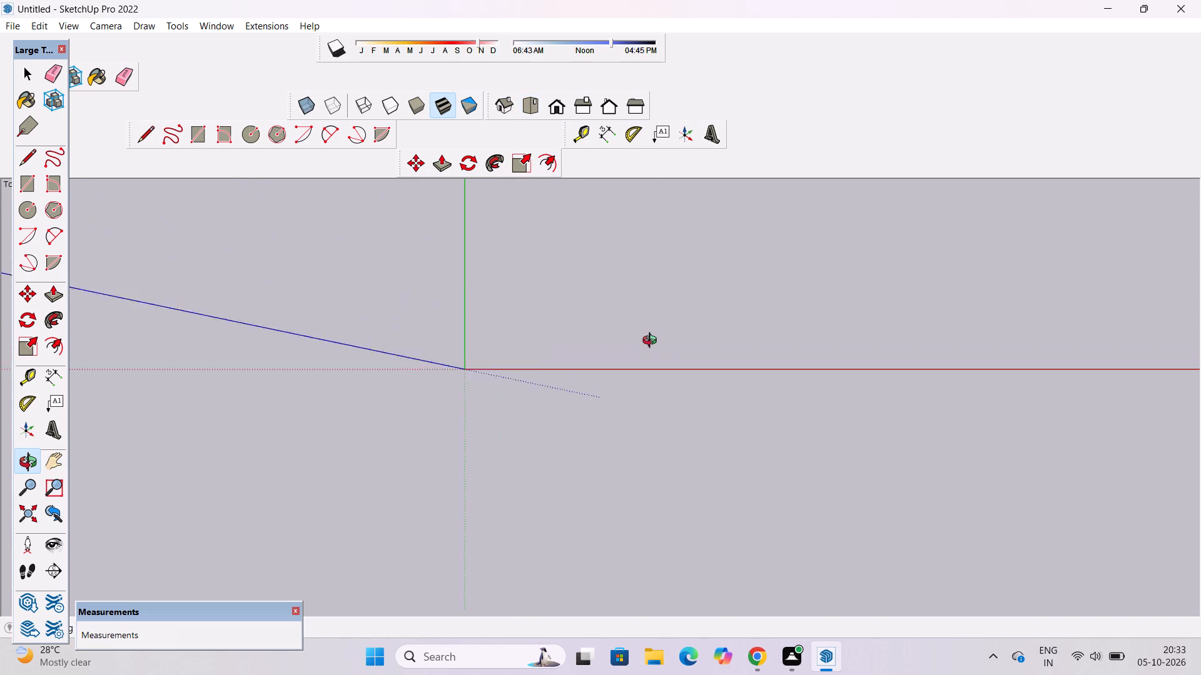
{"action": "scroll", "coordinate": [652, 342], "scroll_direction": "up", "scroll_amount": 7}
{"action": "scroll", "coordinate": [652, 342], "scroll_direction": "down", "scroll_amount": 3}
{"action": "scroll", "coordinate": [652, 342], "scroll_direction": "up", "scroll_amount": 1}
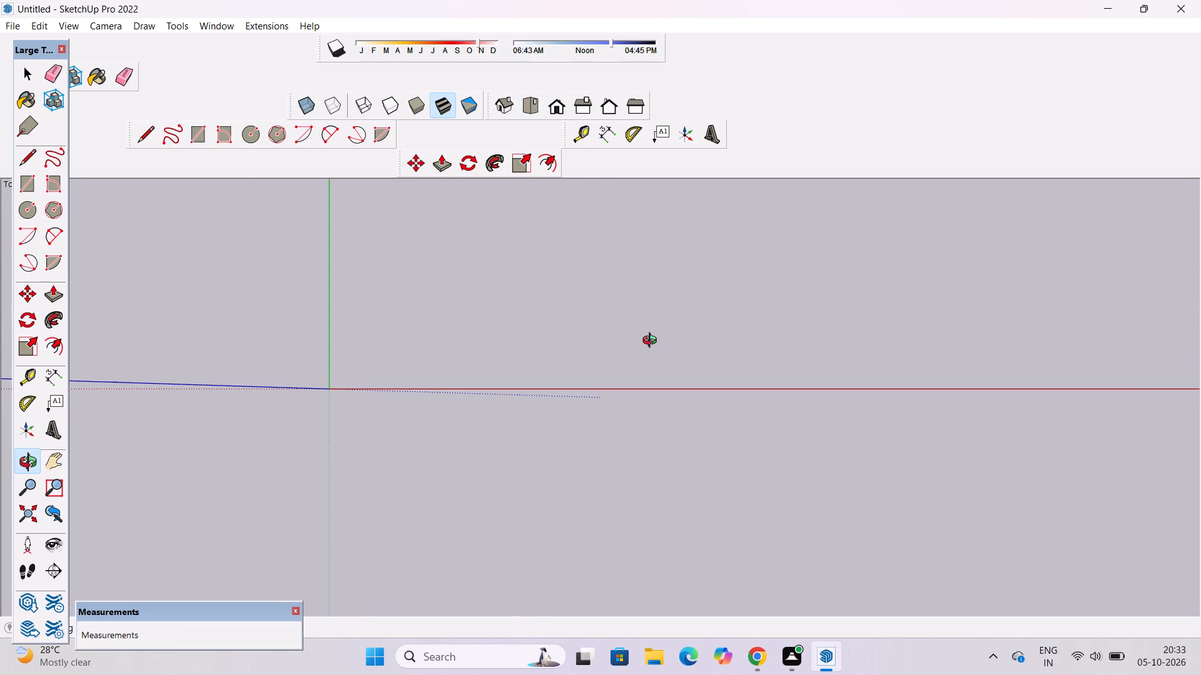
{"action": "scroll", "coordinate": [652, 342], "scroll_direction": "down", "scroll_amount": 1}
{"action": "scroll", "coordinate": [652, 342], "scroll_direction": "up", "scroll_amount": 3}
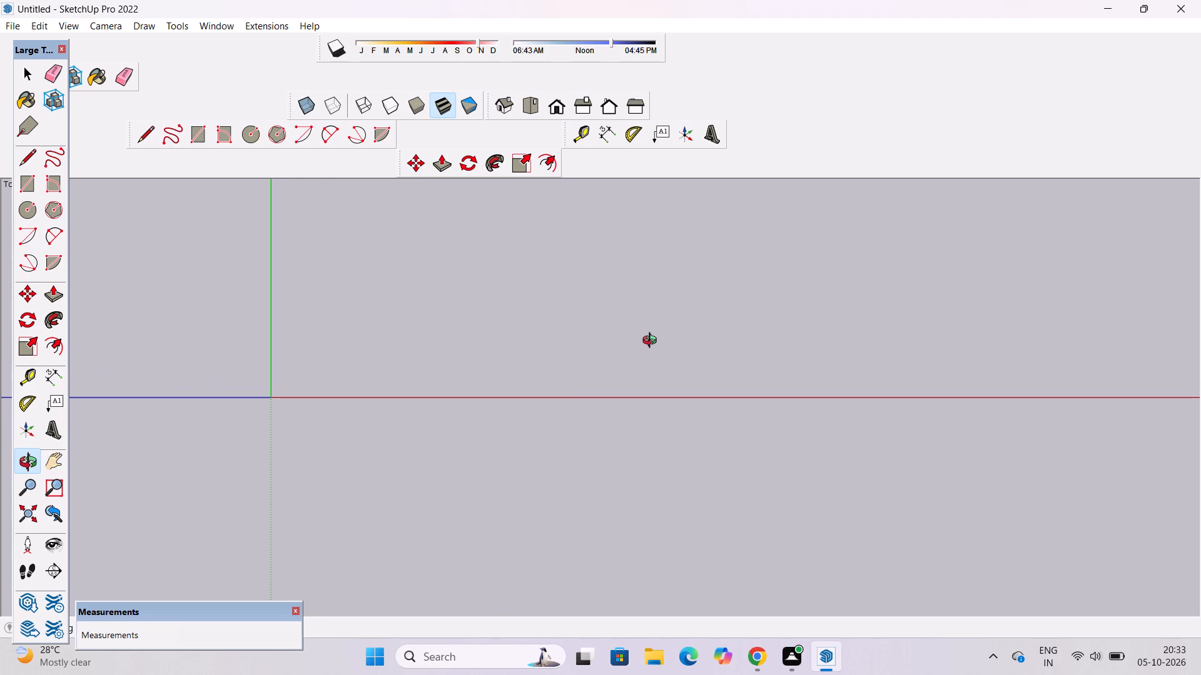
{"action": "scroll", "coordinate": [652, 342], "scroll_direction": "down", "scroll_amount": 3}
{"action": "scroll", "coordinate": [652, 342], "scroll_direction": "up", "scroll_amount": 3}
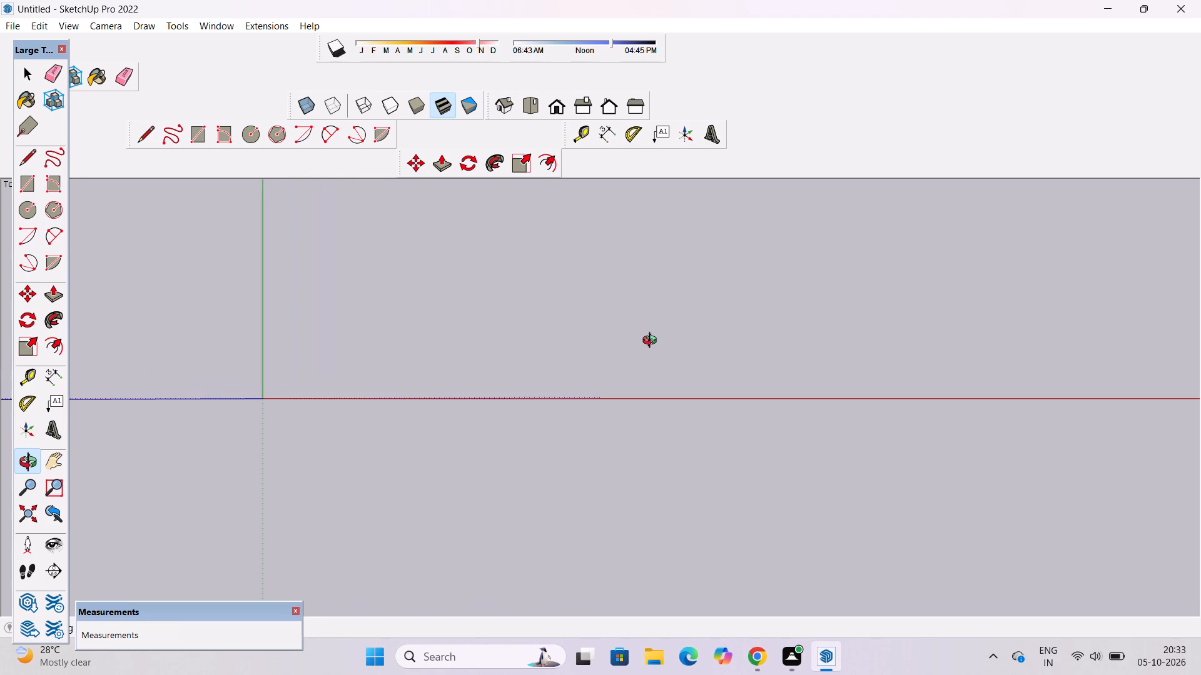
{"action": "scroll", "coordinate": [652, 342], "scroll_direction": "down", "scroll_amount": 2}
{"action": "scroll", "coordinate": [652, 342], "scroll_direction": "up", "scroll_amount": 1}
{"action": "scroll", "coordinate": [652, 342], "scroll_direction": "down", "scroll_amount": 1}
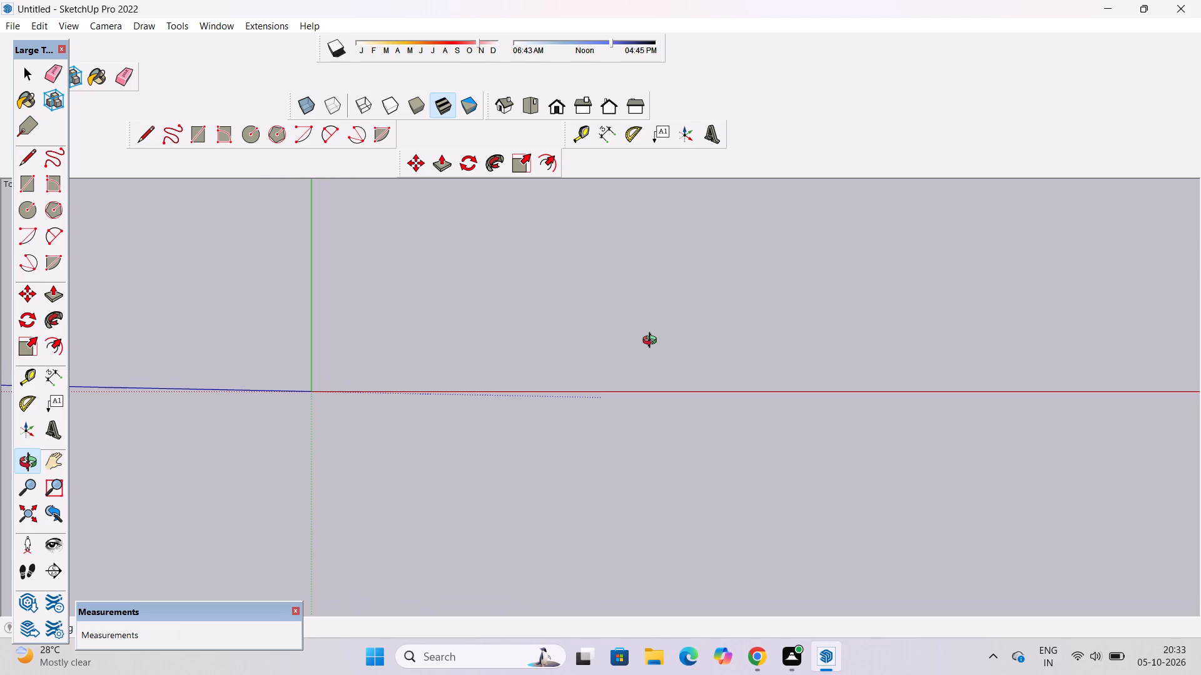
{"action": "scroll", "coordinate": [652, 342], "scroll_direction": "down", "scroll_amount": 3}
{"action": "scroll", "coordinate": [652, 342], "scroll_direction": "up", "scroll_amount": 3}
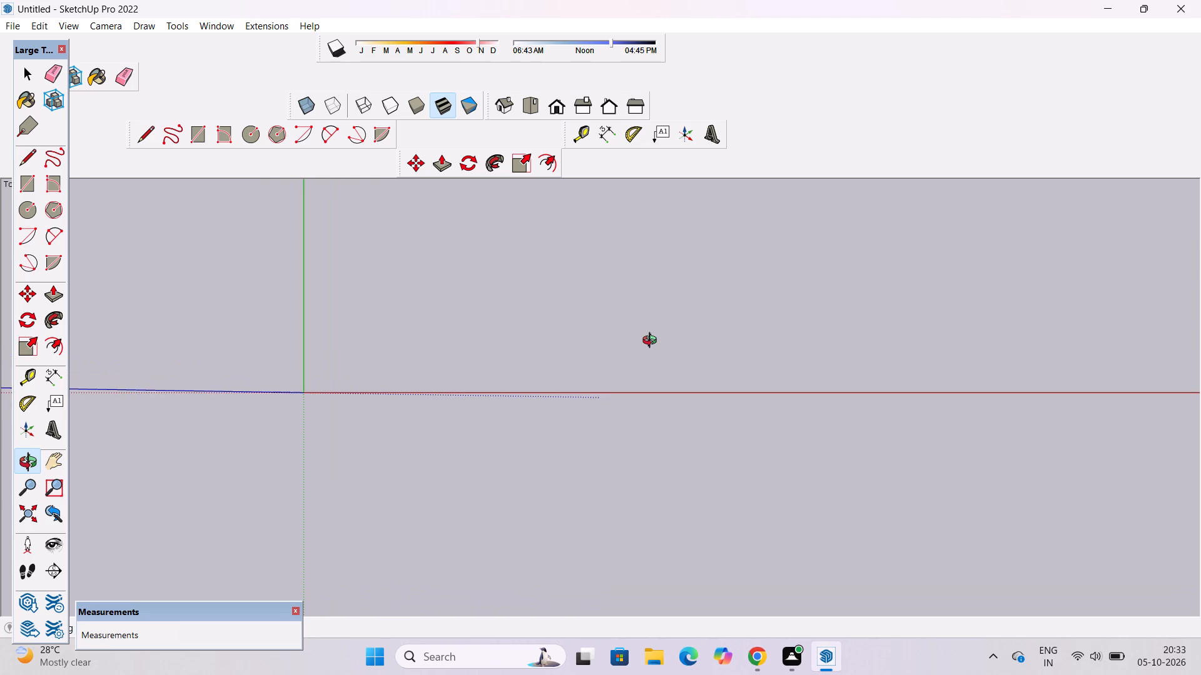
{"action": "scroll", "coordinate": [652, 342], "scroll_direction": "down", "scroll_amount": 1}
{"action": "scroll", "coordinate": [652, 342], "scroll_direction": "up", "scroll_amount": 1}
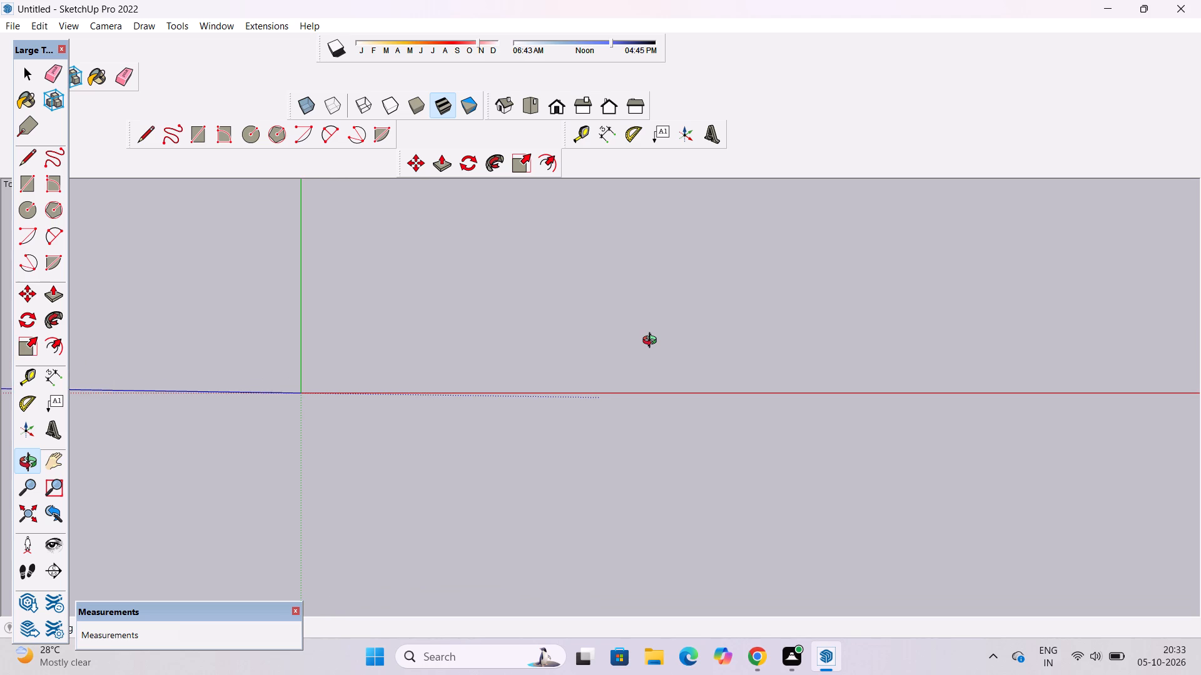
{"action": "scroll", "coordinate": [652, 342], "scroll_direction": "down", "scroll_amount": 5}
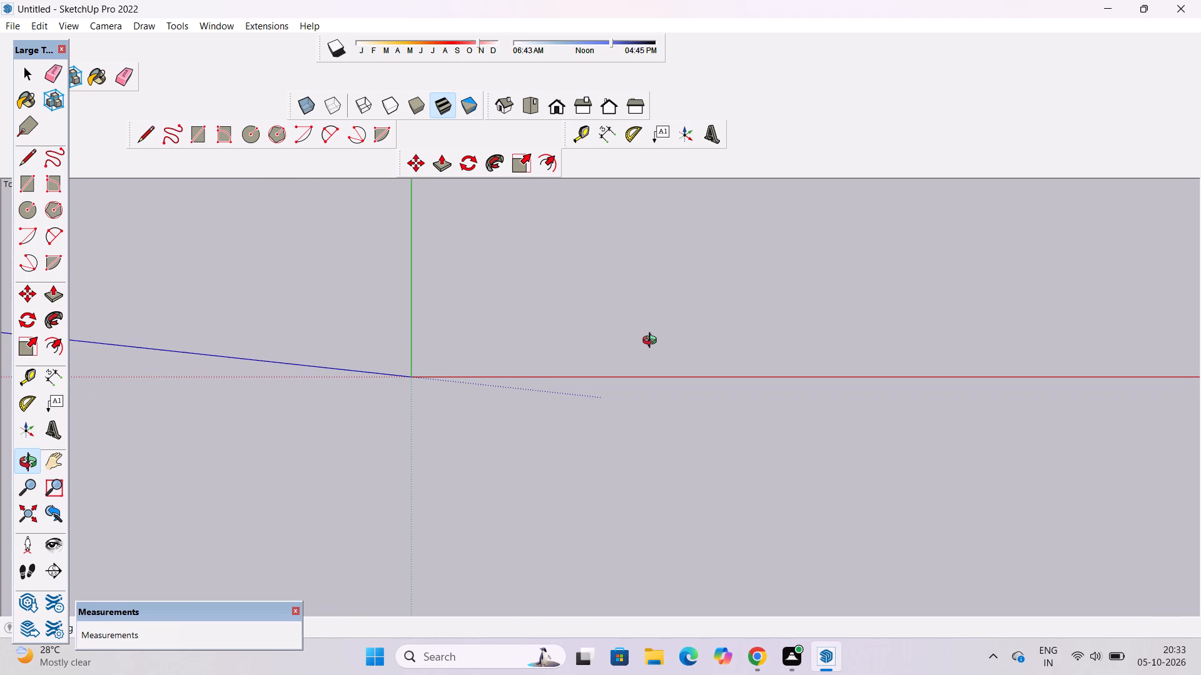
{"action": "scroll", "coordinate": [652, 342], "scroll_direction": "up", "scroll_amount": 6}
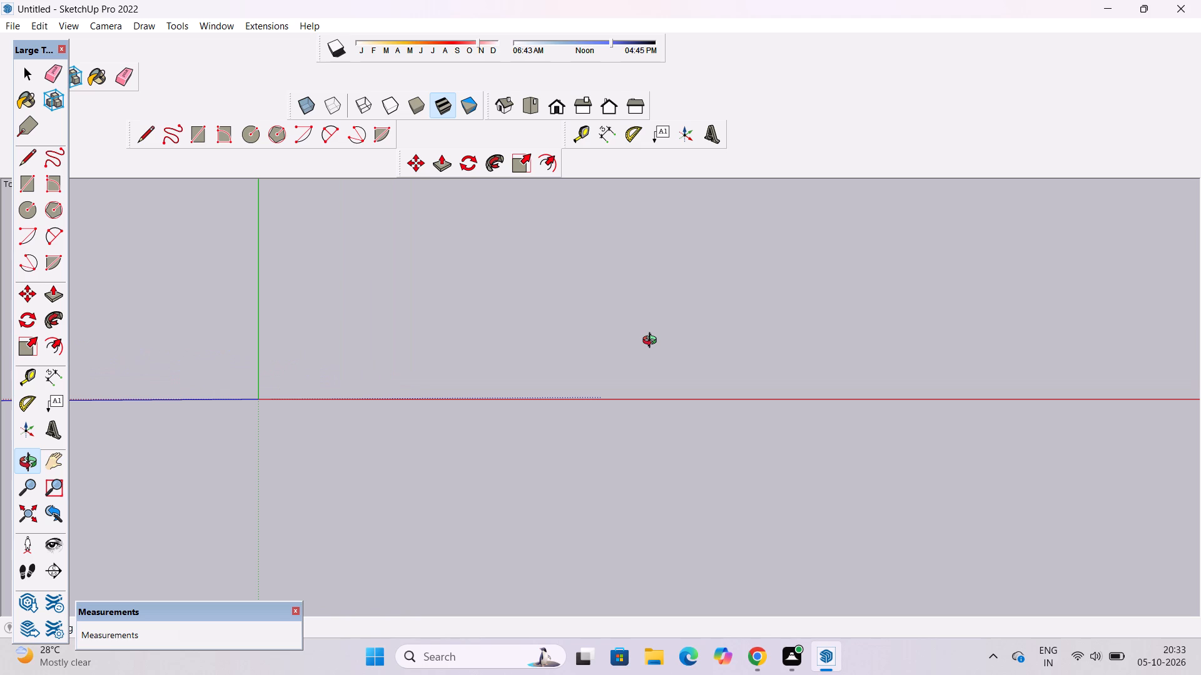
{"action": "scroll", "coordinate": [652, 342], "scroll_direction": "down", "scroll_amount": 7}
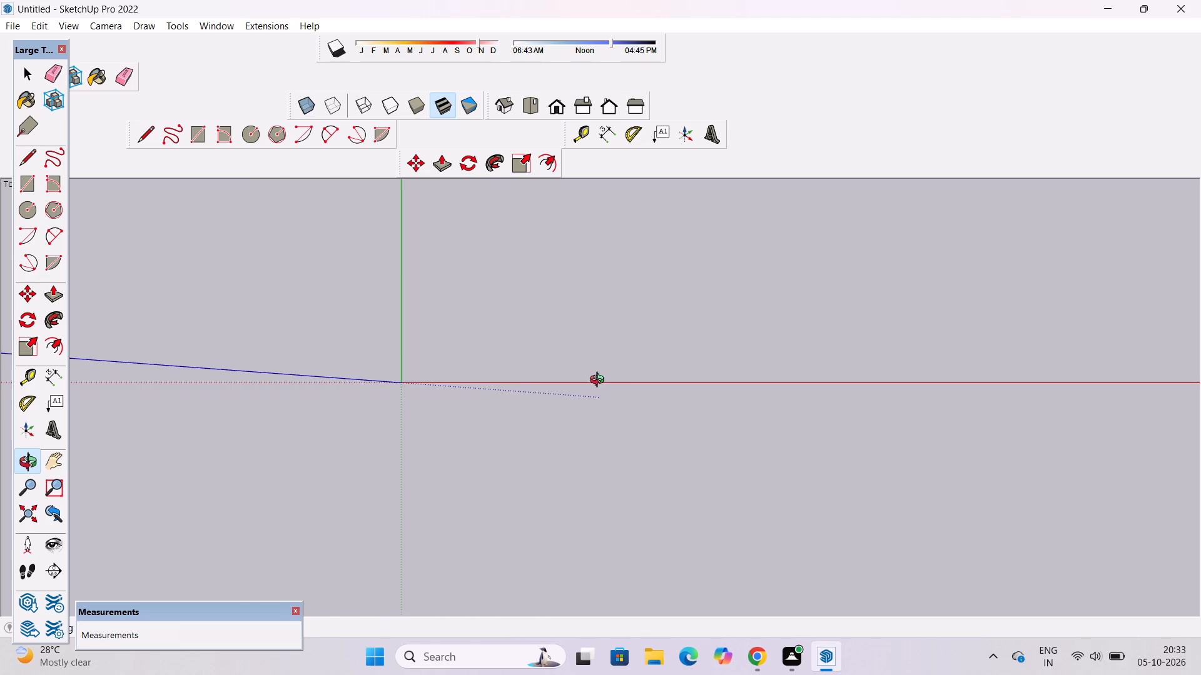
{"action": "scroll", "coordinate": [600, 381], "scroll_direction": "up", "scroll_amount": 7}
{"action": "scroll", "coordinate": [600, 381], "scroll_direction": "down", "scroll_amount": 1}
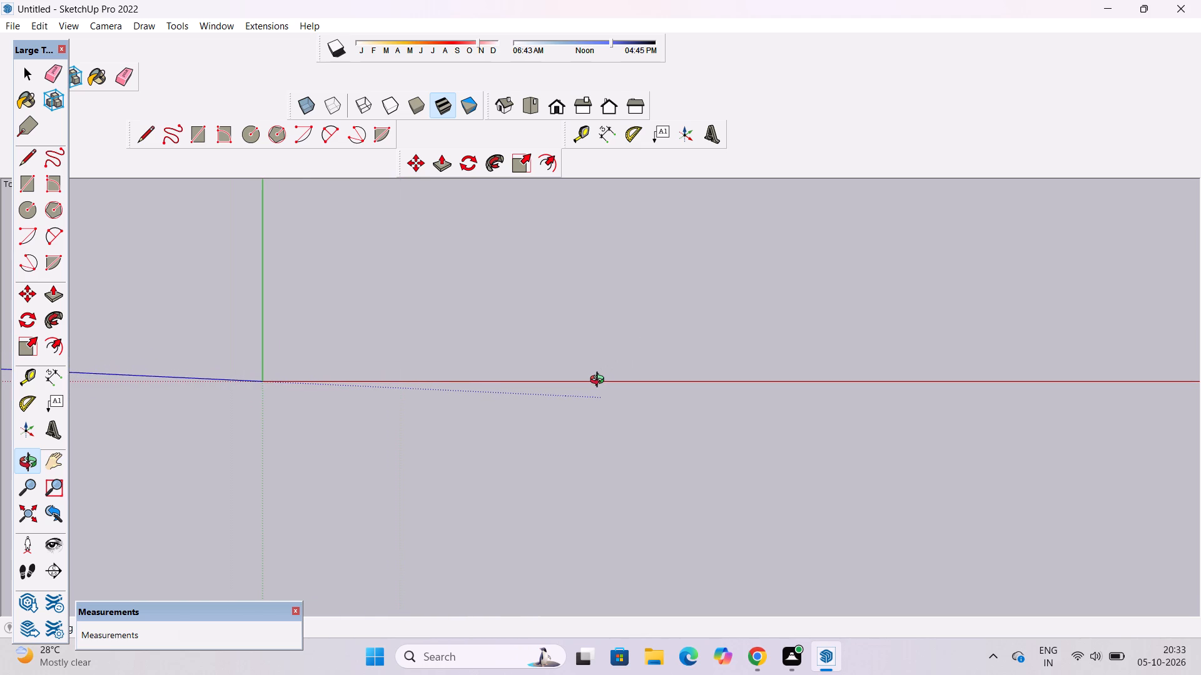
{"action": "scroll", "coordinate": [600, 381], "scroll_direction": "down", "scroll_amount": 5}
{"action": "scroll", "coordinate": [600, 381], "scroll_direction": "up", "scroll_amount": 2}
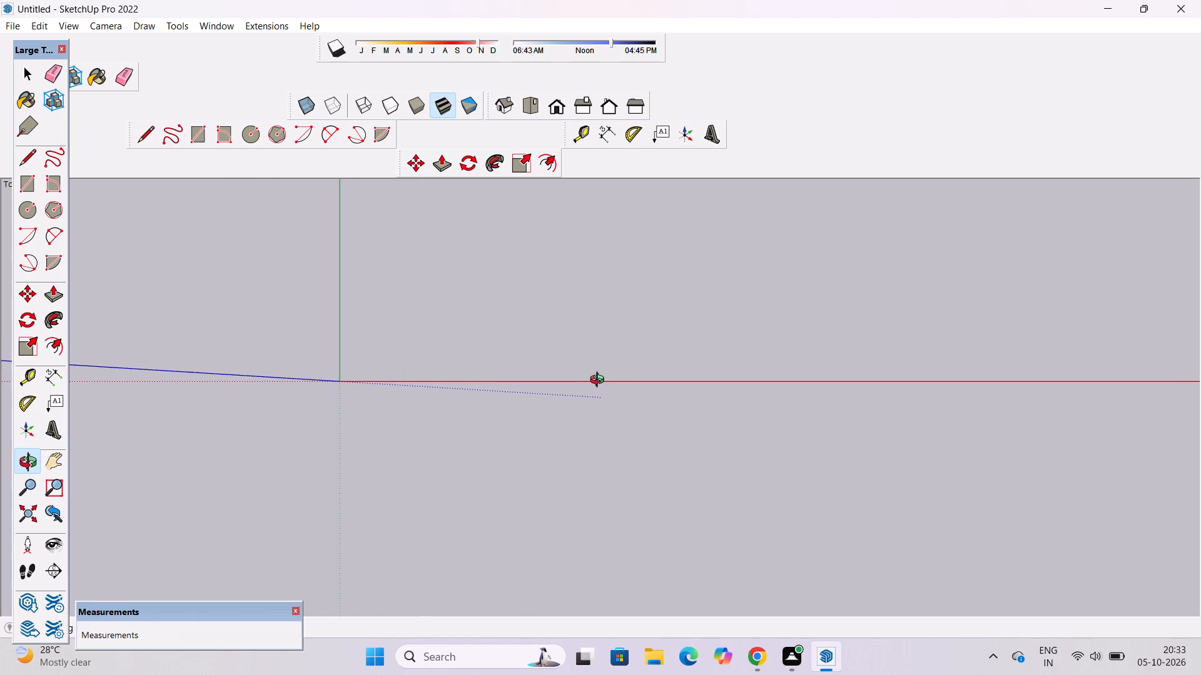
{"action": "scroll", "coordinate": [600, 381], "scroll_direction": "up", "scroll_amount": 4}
Draw a 60' line parallel to the red axis, starting just beside the origin.
{"action": "key", "text": "l"}
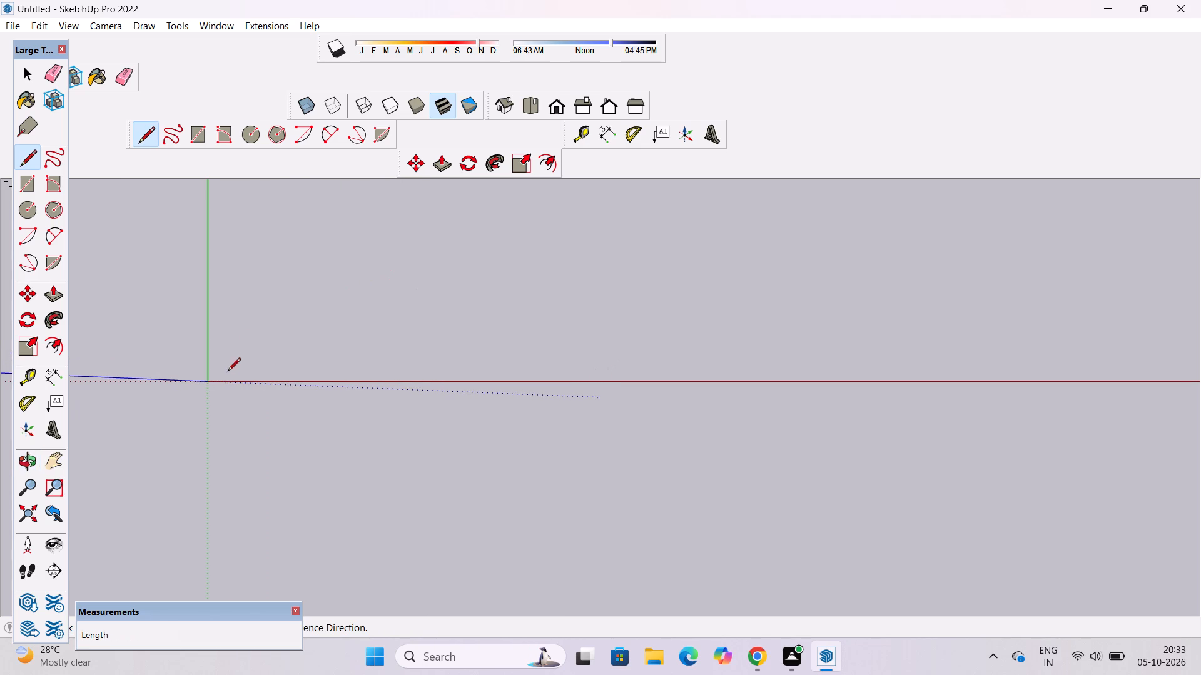
{"action": "left_click", "coordinate": [236, 372]}
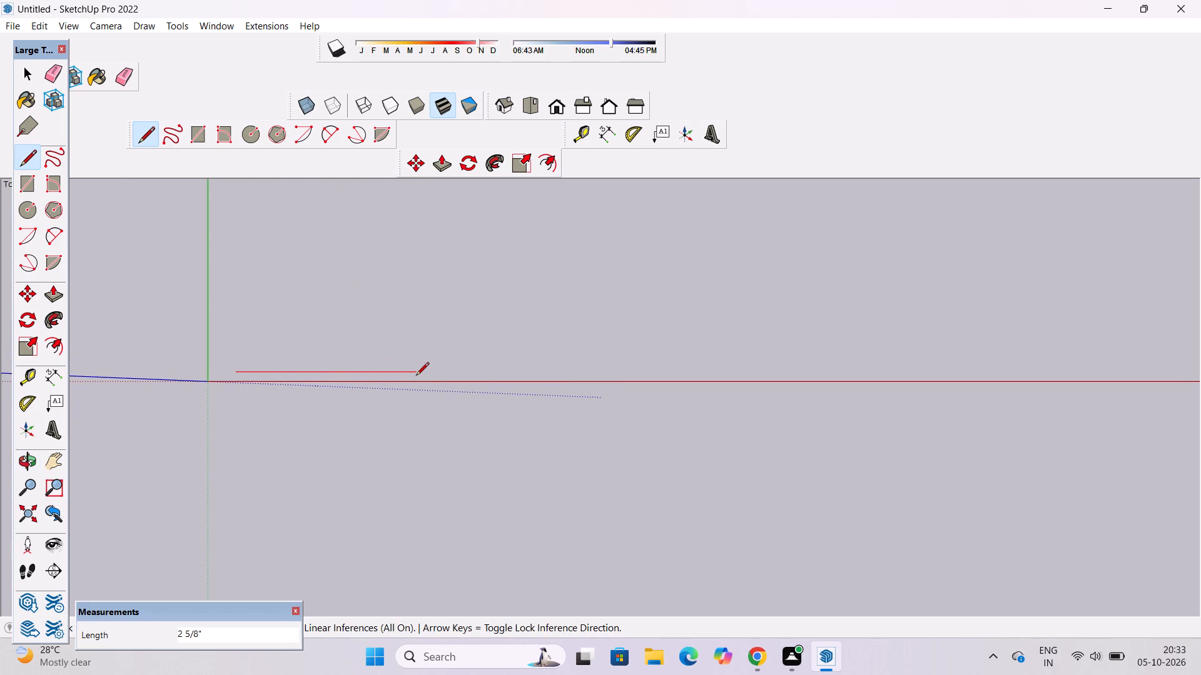
{"action": "type", "text": "60'"}
{"action": "key", "text": "Return"}
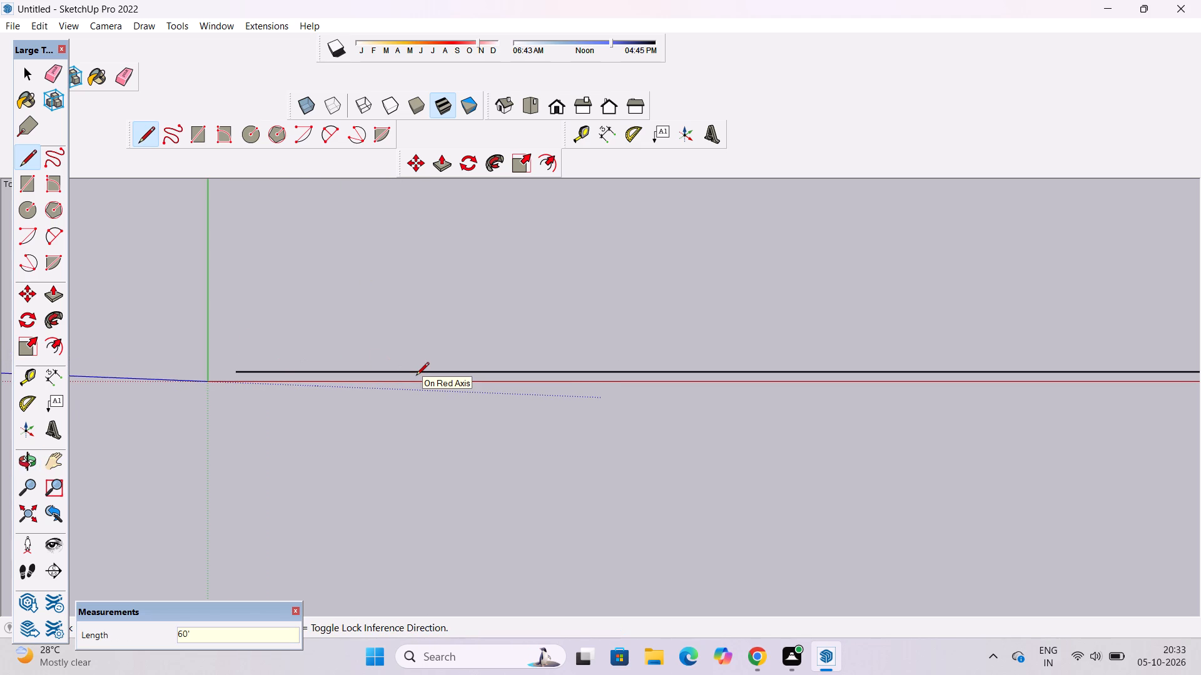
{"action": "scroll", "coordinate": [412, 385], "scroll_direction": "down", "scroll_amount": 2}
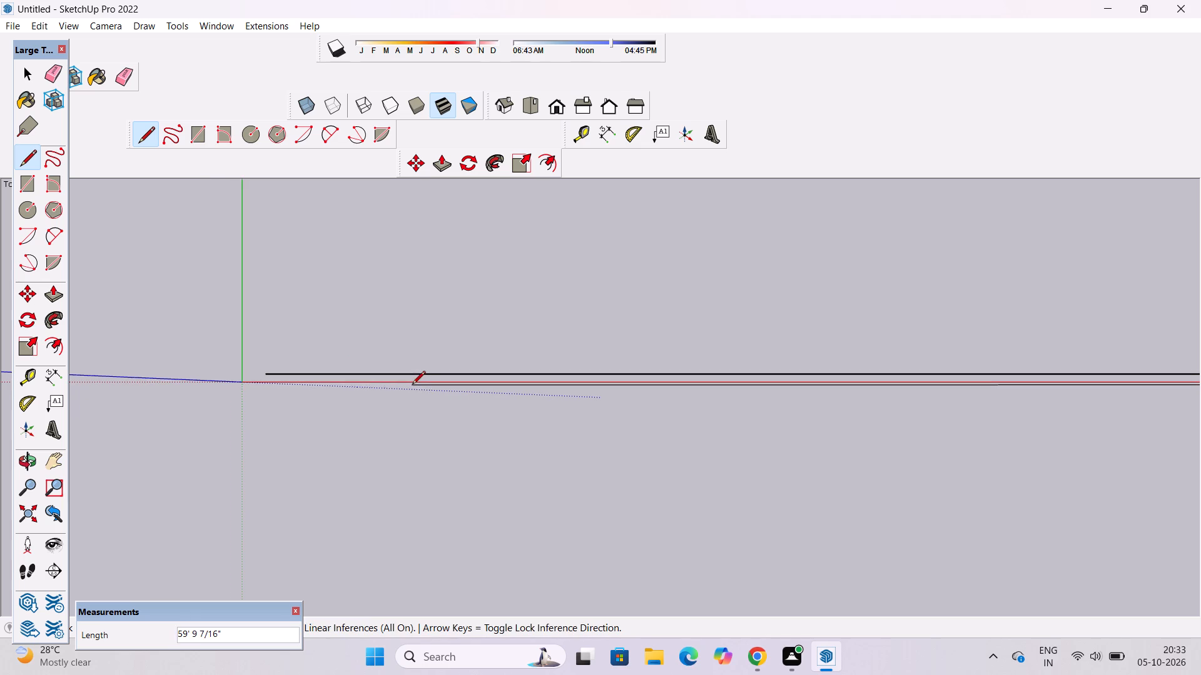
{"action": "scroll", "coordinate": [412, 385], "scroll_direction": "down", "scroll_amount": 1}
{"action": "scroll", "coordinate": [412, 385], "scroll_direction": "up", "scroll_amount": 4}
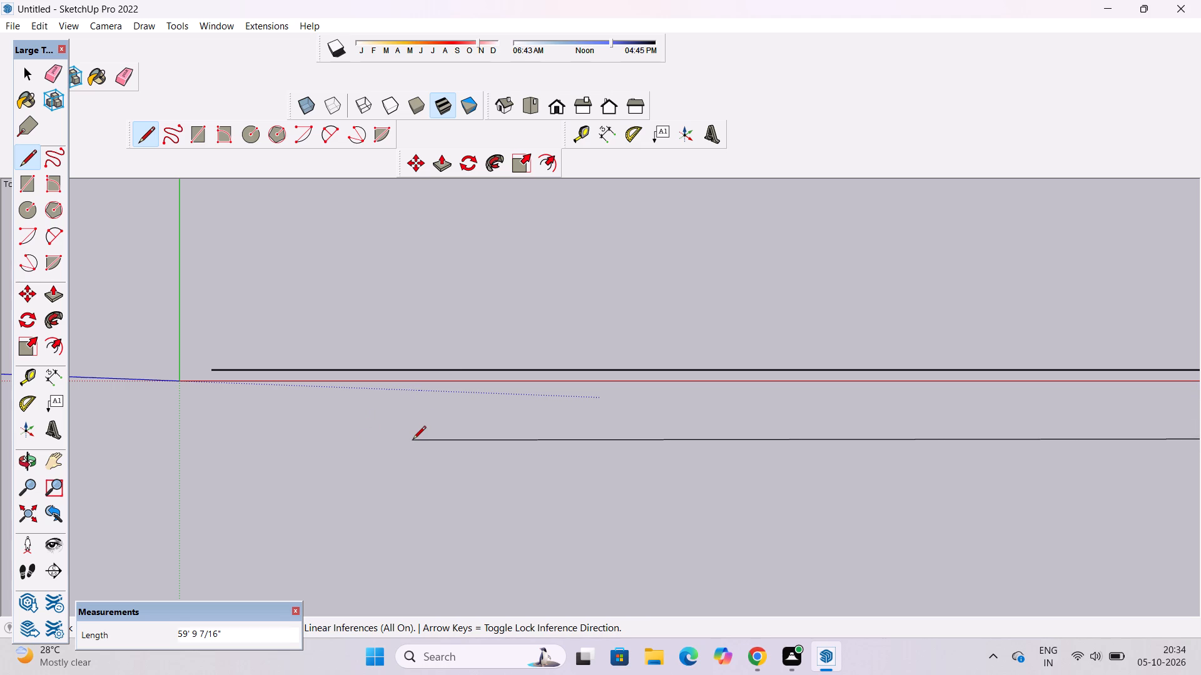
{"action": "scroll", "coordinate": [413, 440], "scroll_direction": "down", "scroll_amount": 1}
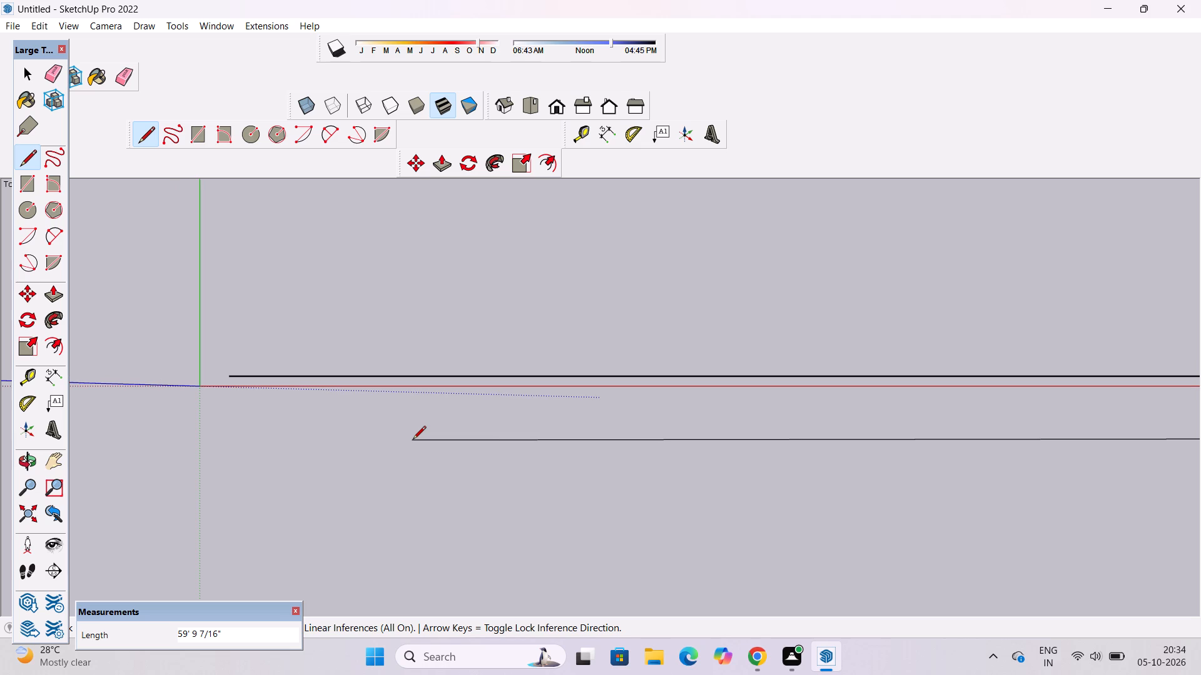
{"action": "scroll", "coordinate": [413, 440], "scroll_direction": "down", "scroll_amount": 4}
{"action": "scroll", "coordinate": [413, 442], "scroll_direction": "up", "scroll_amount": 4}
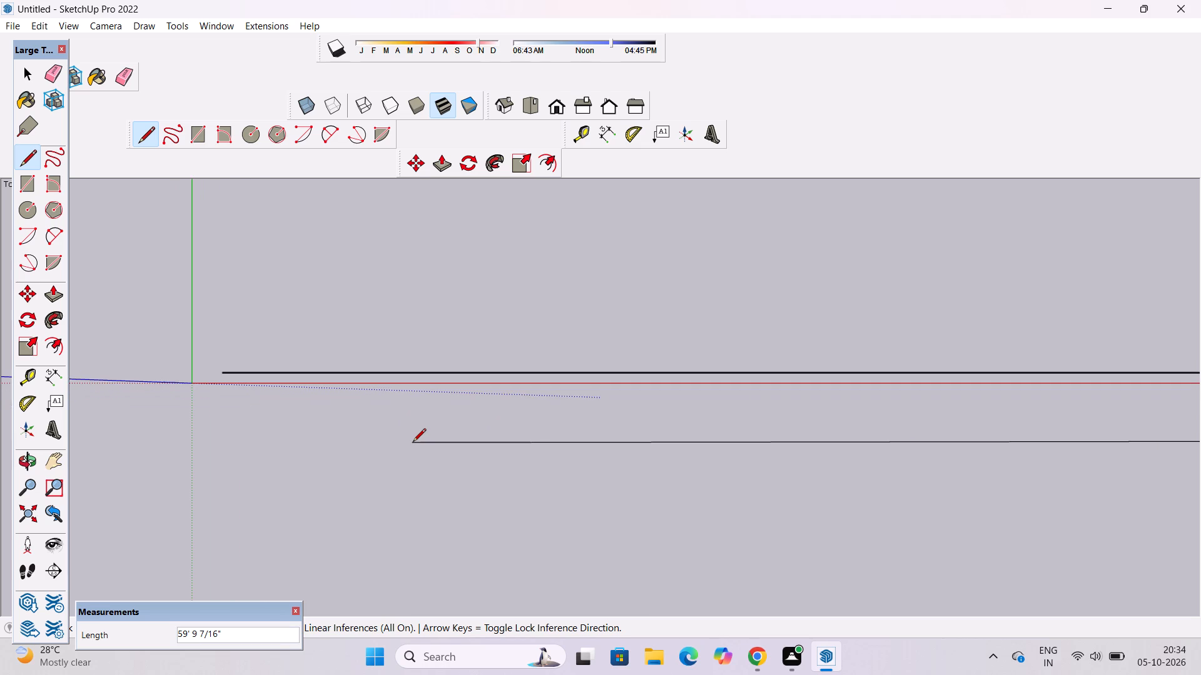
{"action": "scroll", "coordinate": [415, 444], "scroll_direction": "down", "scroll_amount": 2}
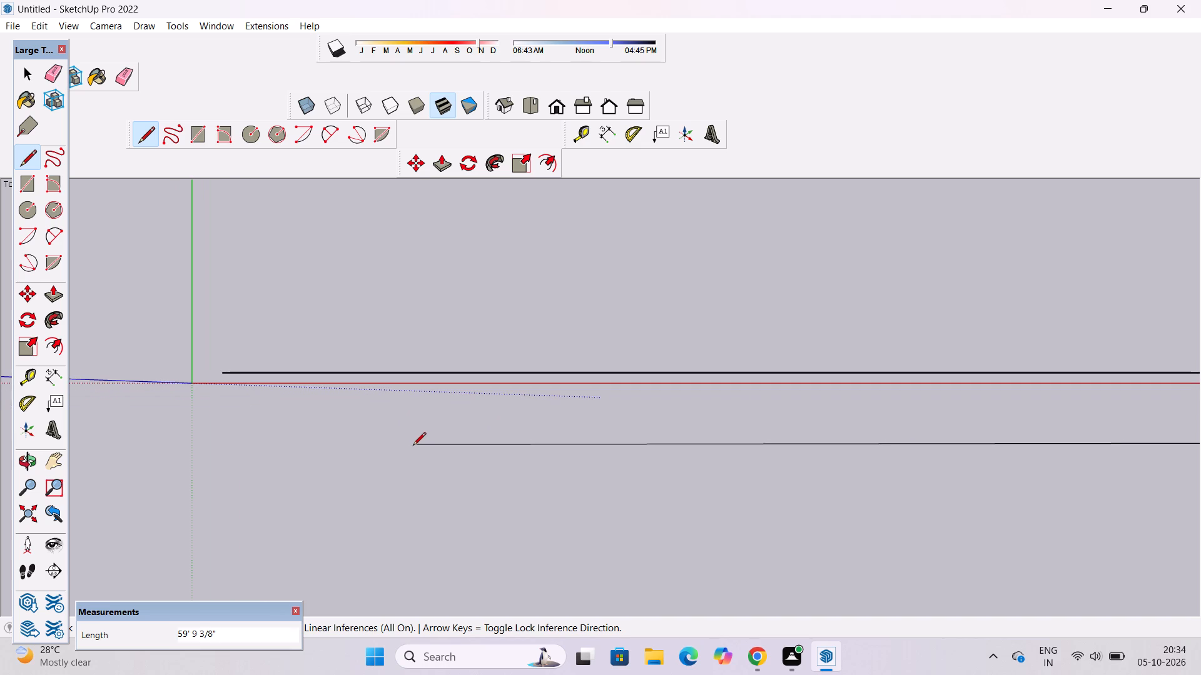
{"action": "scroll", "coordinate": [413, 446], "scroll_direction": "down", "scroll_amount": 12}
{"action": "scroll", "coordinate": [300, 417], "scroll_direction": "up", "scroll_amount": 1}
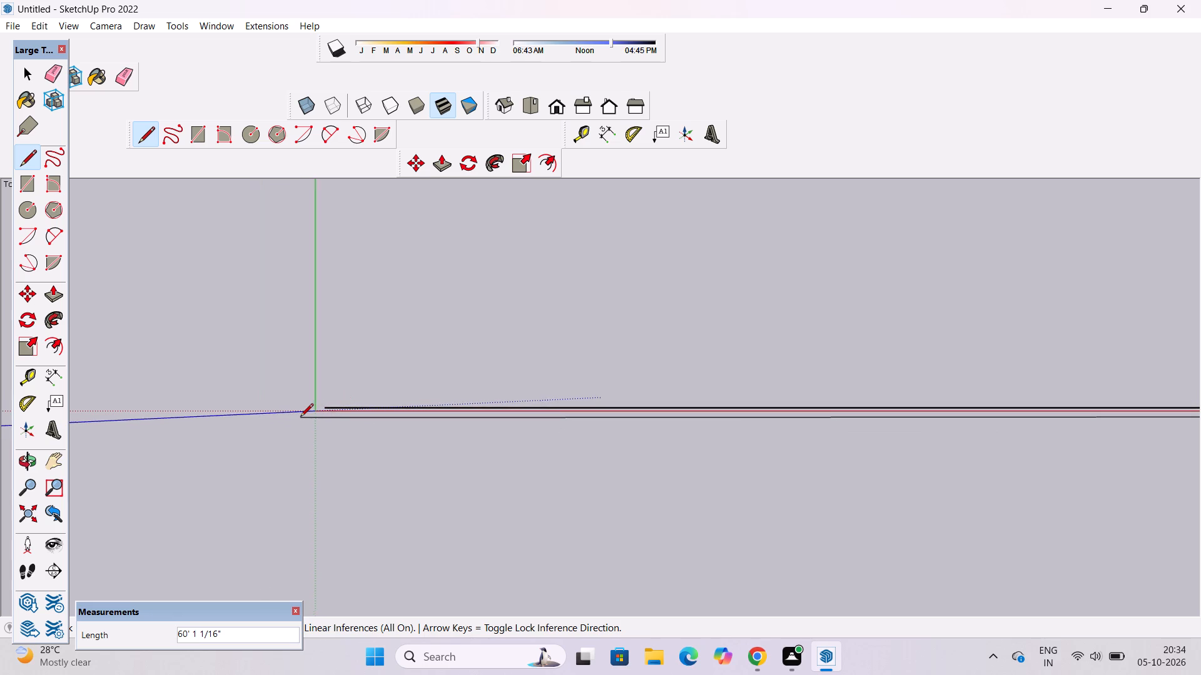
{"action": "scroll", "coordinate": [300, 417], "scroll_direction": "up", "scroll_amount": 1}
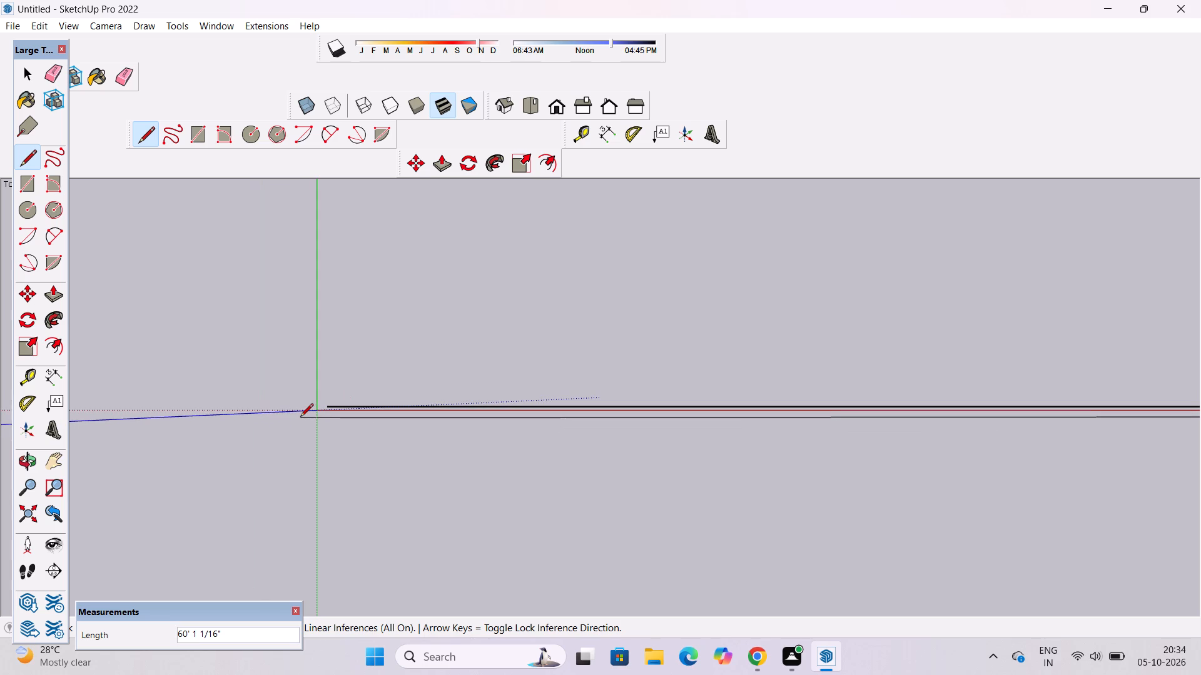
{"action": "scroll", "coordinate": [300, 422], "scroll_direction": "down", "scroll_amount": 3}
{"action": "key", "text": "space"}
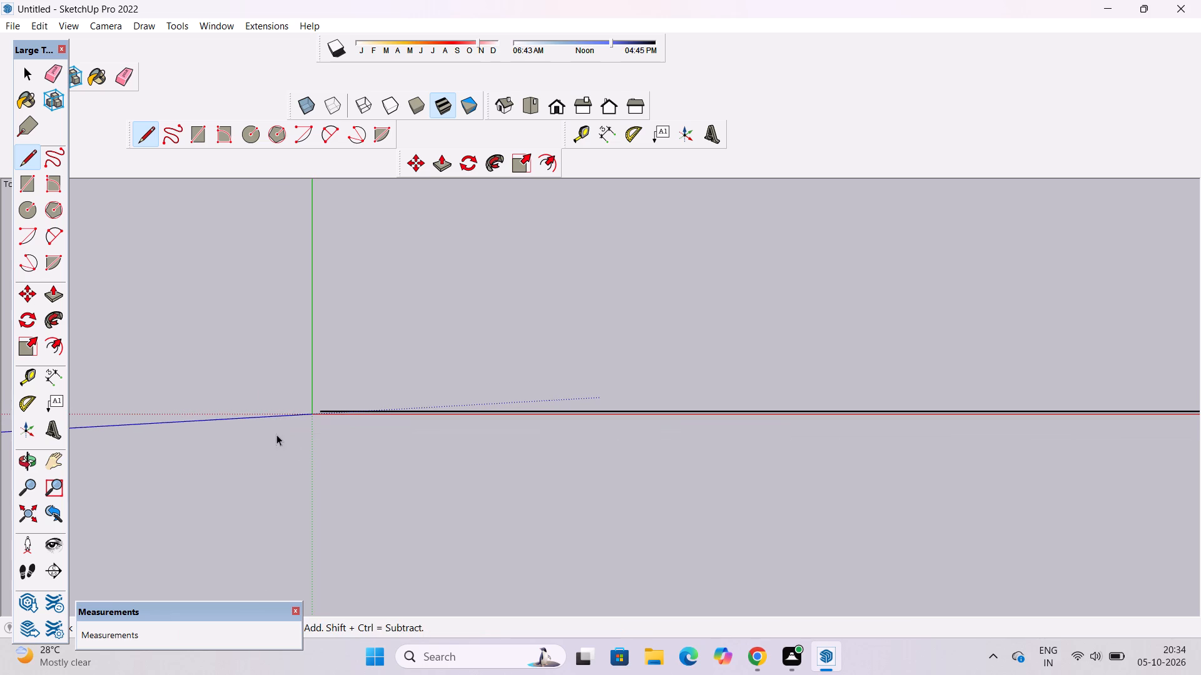
Draw a 15' line along the red axis direction, continuing from the far end of the 60' line.
{"action": "key", "text": "o"}
{"action": "scroll", "coordinate": [276, 434], "scroll_direction": "down", "scroll_amount": 4}
{"action": "scroll", "coordinate": [348, 440], "scroll_direction": "down", "scroll_amount": 14}
{"action": "left_click_drag", "start_coordinate": [522, 439], "coordinate": [262, 321], "text": "shift"}
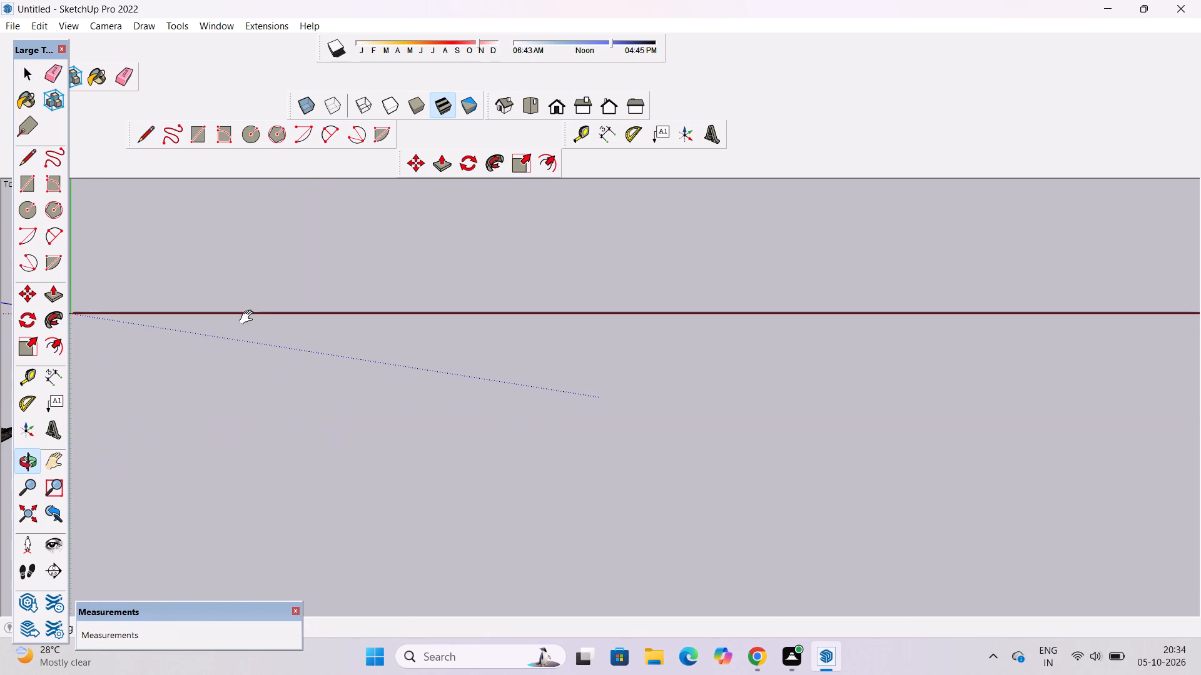
{"action": "scroll", "coordinate": [246, 313], "scroll_direction": "down", "scroll_amount": 17, "text": "shift"}
{"action": "left_click_drag", "start_coordinate": [682, 389], "coordinate": [454, 384], "text": "shift"}
{"action": "scroll", "coordinate": [454, 384], "scroll_direction": "down", "scroll_amount": 12, "text": "shift"}
{"action": "scroll", "coordinate": [624, 367], "scroll_direction": "up", "scroll_amount": 4, "text": "shift"}
{"action": "left_click_drag", "start_coordinate": [518, 377], "coordinate": [602, 382], "text": "shift"}
{"action": "scroll", "coordinate": [602, 382], "scroll_direction": "up", "scroll_amount": 2, "text": "shift"}
{"action": "left_click_drag", "start_coordinate": [602, 382], "coordinate": [606, 389], "text": "shift"}
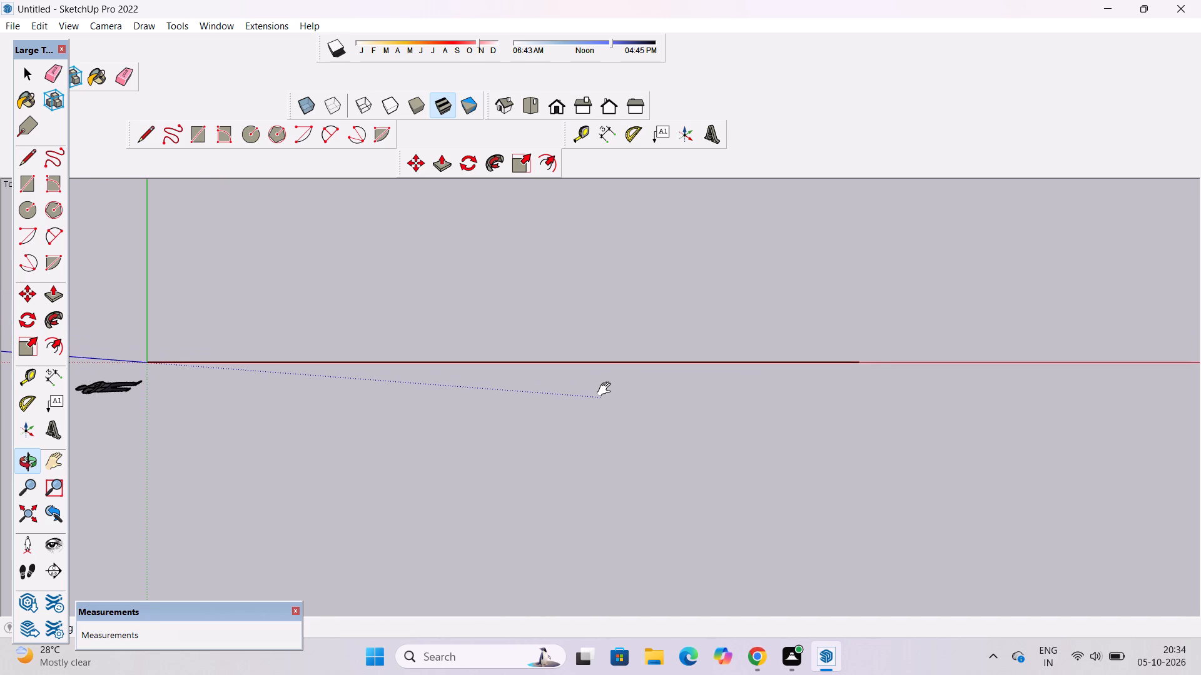
{"action": "scroll", "coordinate": [607, 389], "scroll_direction": "up", "scroll_amount": 3, "text": "shift"}
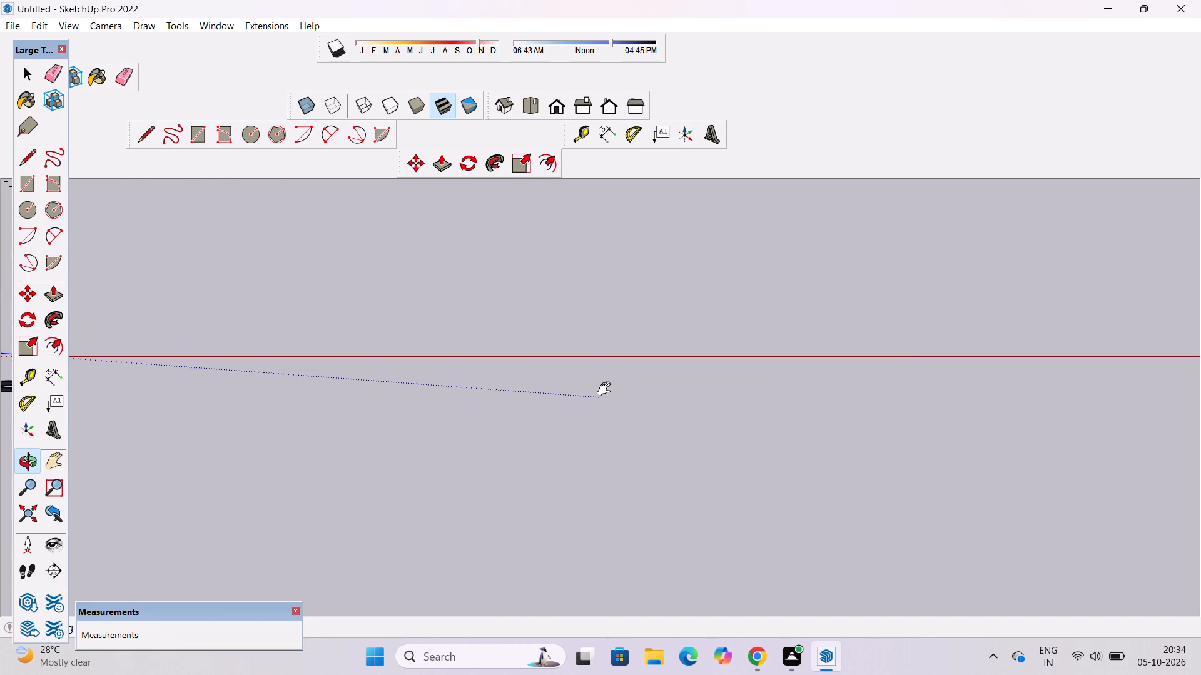
{"action": "scroll", "coordinate": [607, 389], "scroll_direction": "down", "scroll_amount": 5, "text": "shift"}
{"action": "left_click_drag", "start_coordinate": [662, 384], "coordinate": [655, 386], "text": "shift"}
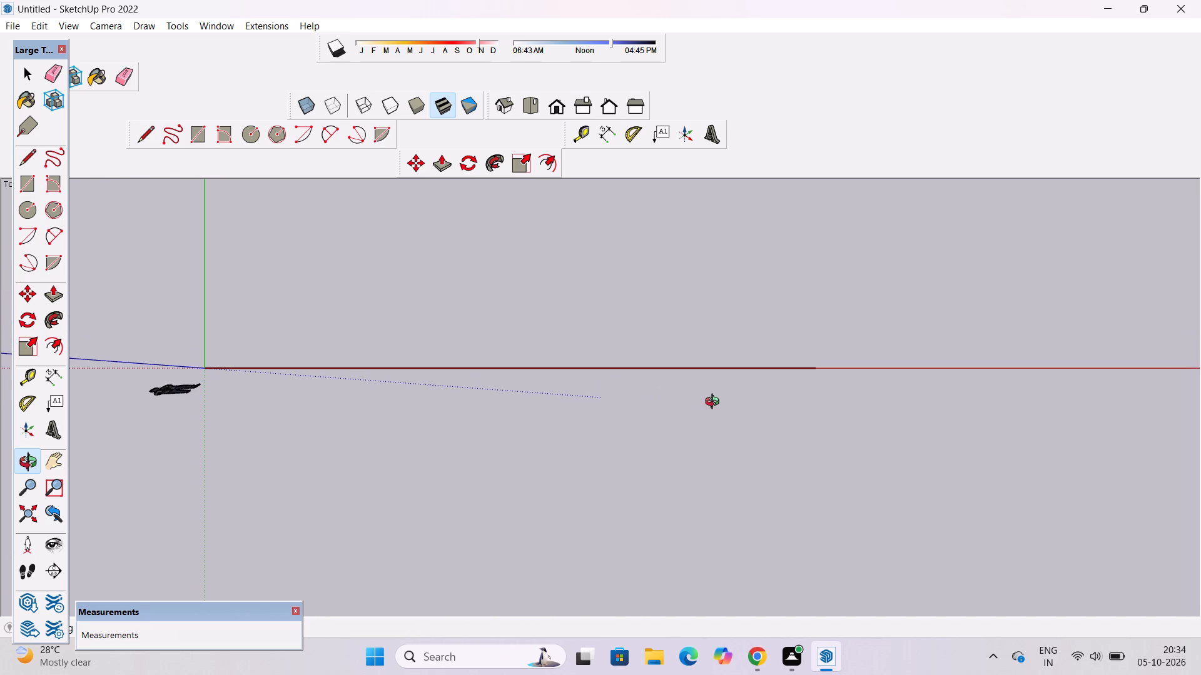
{"action": "key", "text": "l"}
{"action": "double_click", "coordinate": [811, 369]}
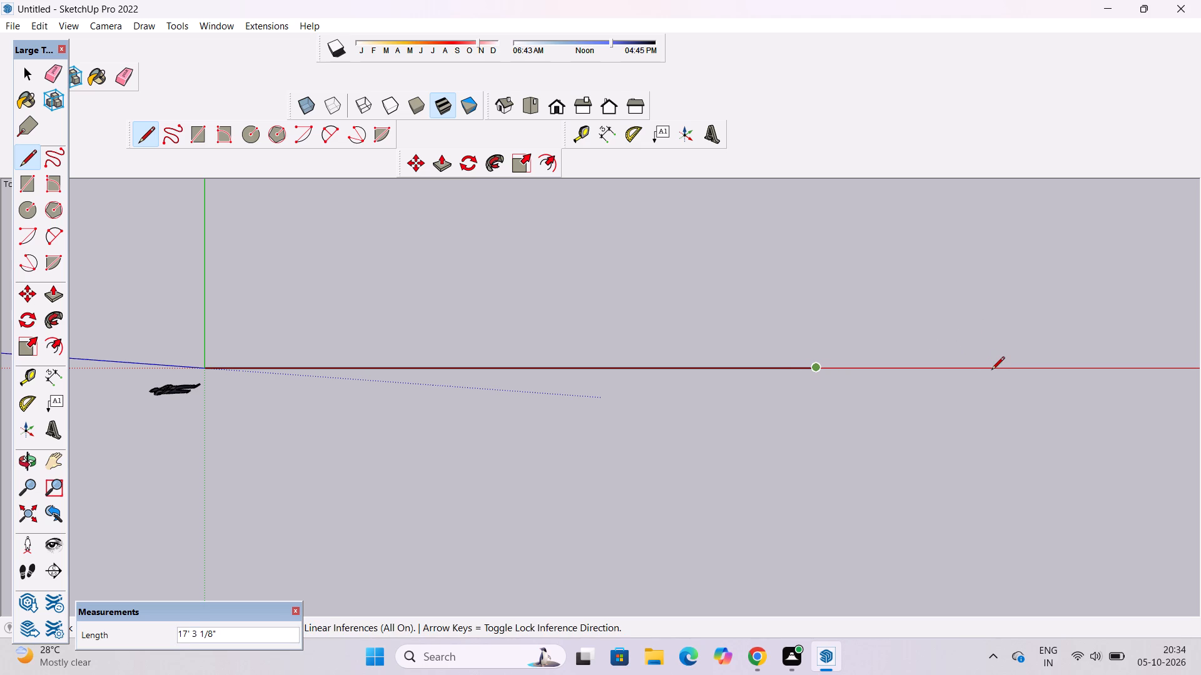
{"action": "type", "text": "15'"}
{"action": "key", "text": "Return"}
Draw a 50' line parallel to the green axis from the far end of the 15' segment.
{"action": "scroll", "coordinate": [814, 409], "scroll_direction": "down", "scroll_amount": 5}
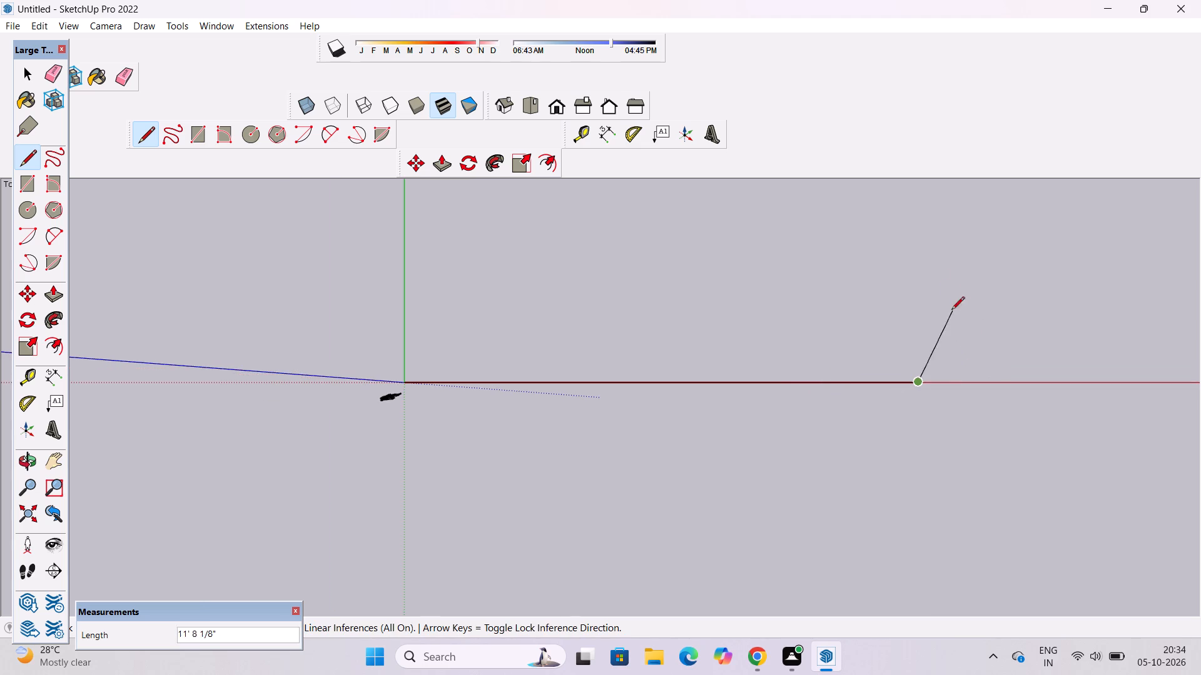
{"action": "scroll", "coordinate": [921, 284], "scroll_direction": "up", "scroll_amount": 2}
{"action": "scroll", "coordinate": [918, 284], "scroll_direction": "down", "scroll_amount": 2}
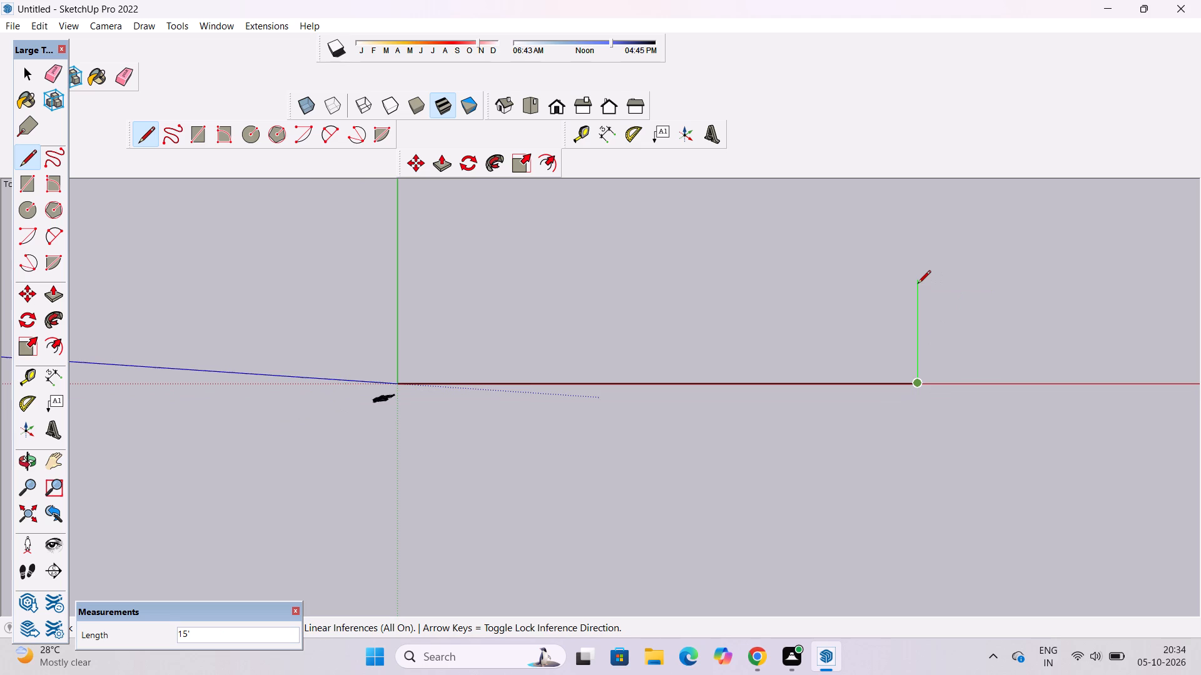
{"action": "scroll", "coordinate": [918, 284], "scroll_direction": "up", "scroll_amount": 2}
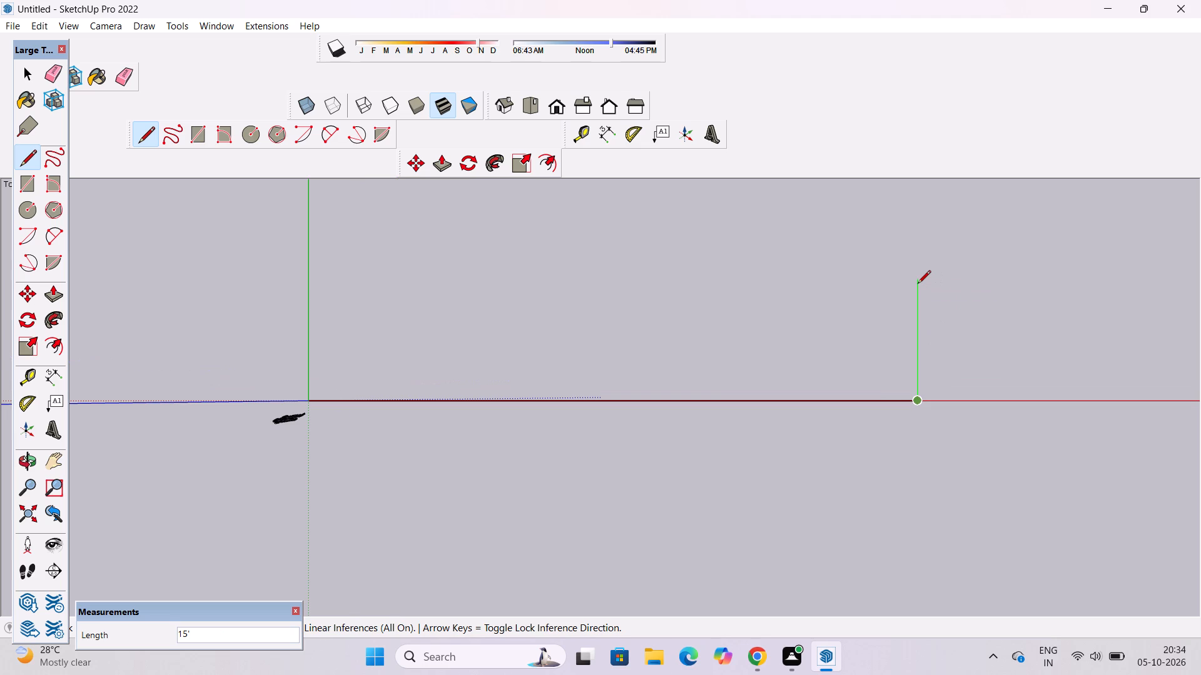
{"action": "scroll", "coordinate": [918, 284], "scroll_direction": "down", "scroll_amount": 3}
{"action": "scroll", "coordinate": [918, 284], "scroll_direction": "up", "scroll_amount": 6}
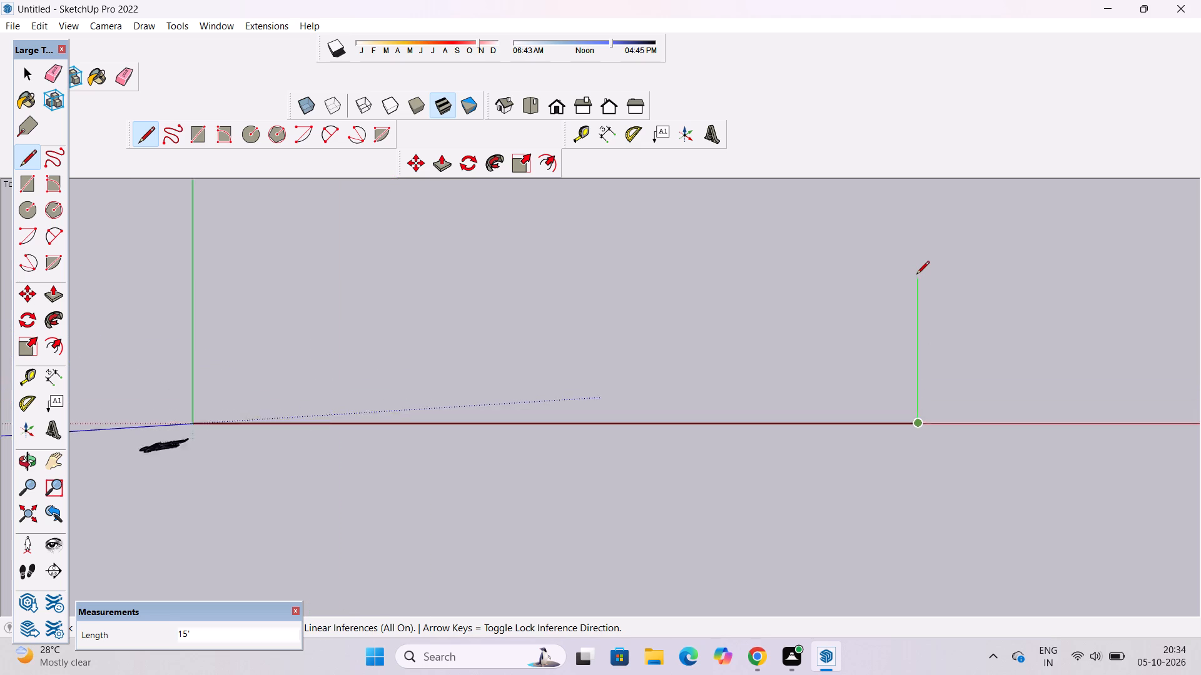
{"action": "scroll", "coordinate": [916, 275], "scroll_direction": "up", "scroll_amount": 2}
{"action": "scroll", "coordinate": [896, 280], "scroll_direction": "down", "scroll_amount": 3}
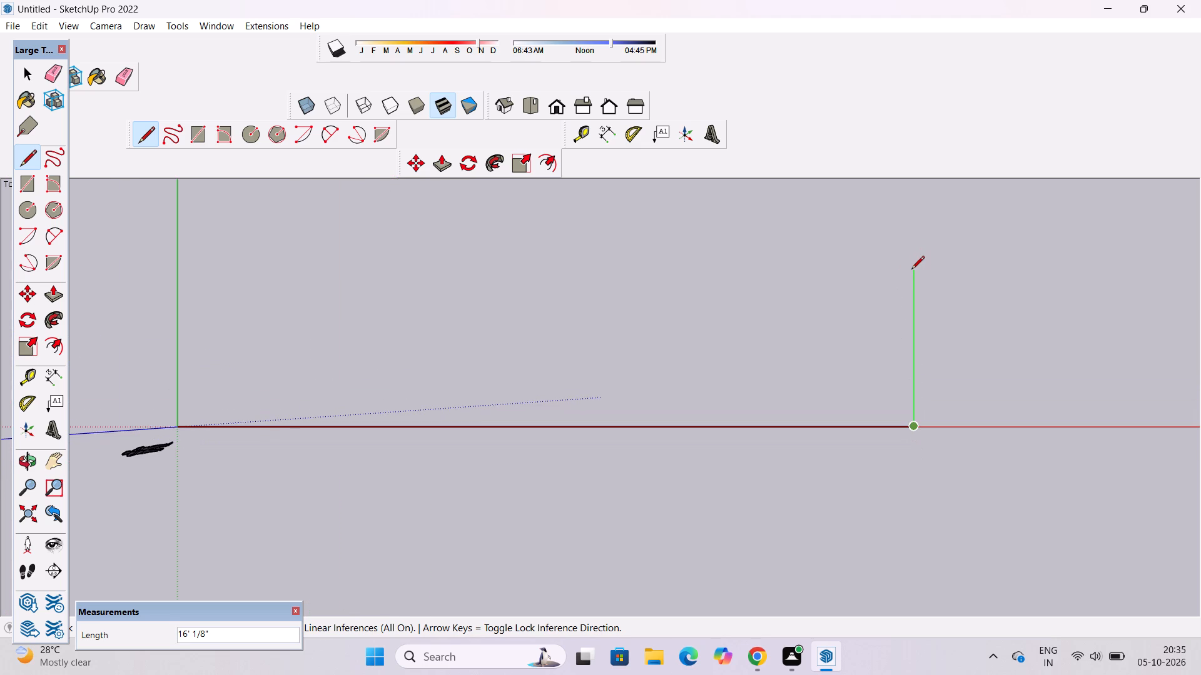
{"action": "scroll", "coordinate": [911, 270], "scroll_direction": "down", "scroll_amount": 1}
{"action": "scroll", "coordinate": [911, 270], "scroll_direction": "up", "scroll_amount": 2}
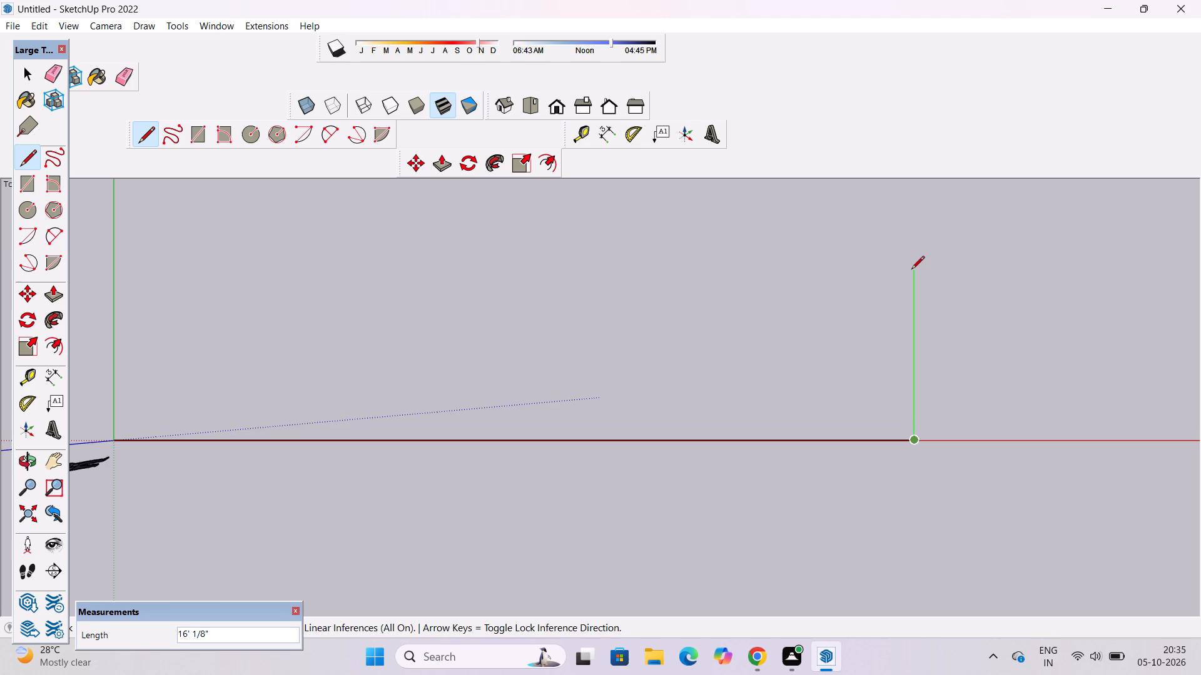
{"action": "scroll", "coordinate": [911, 270], "scroll_direction": "down", "scroll_amount": 2}
{"action": "type", "text": "50"}
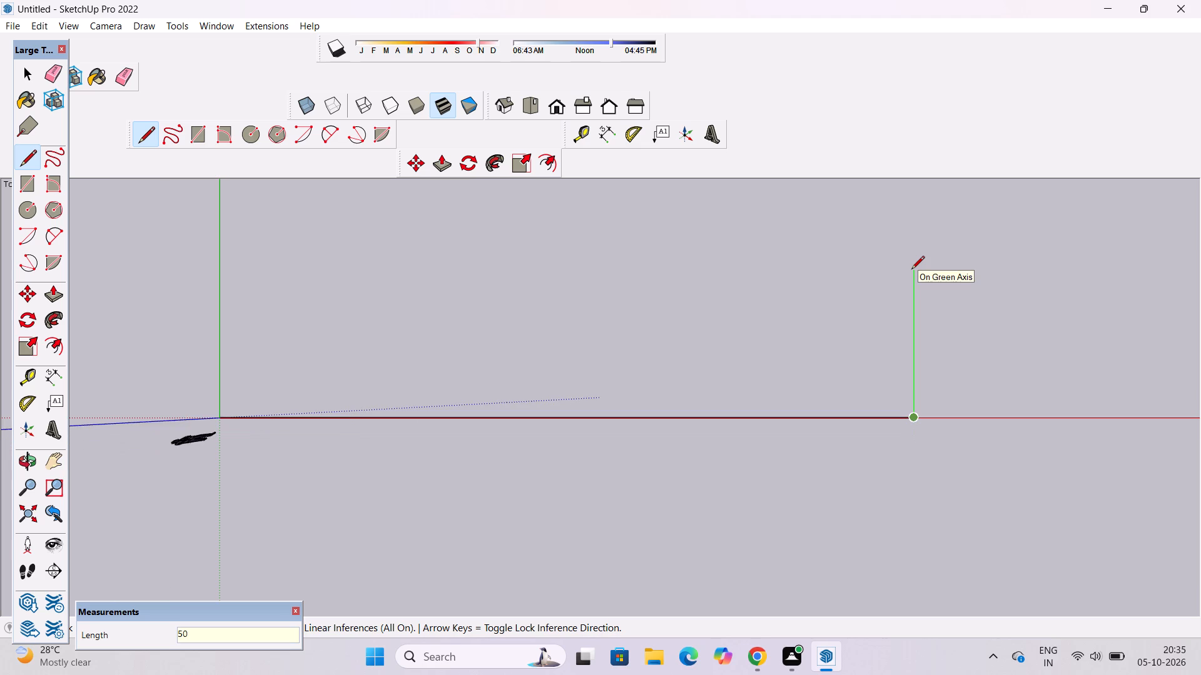
{"action": "key", "text": "apostrophe"}
{"action": "key", "text": "Return"}
Continue the side with a 10' line along the green axis direction from the end of the 50' segment.
{"action": "scroll", "coordinate": [862, 390], "scroll_direction": "down", "scroll_amount": 10}
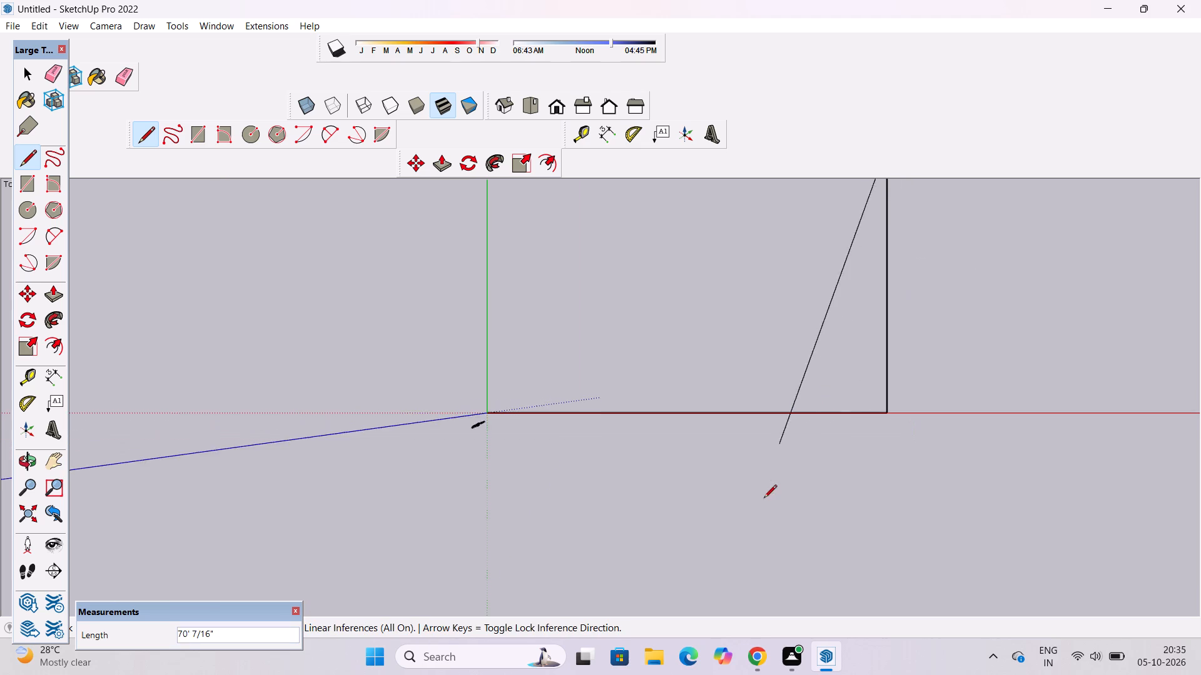
{"action": "scroll", "coordinate": [764, 499], "scroll_direction": "down", "scroll_amount": 7}
{"action": "scroll", "coordinate": [769, 349], "scroll_direction": "up", "scroll_amount": 3}
{"action": "scroll", "coordinate": [722, 326], "scroll_direction": "down", "scroll_amount": 3}
{"action": "scroll", "coordinate": [714, 323], "scroll_direction": "up", "scroll_amount": 3}
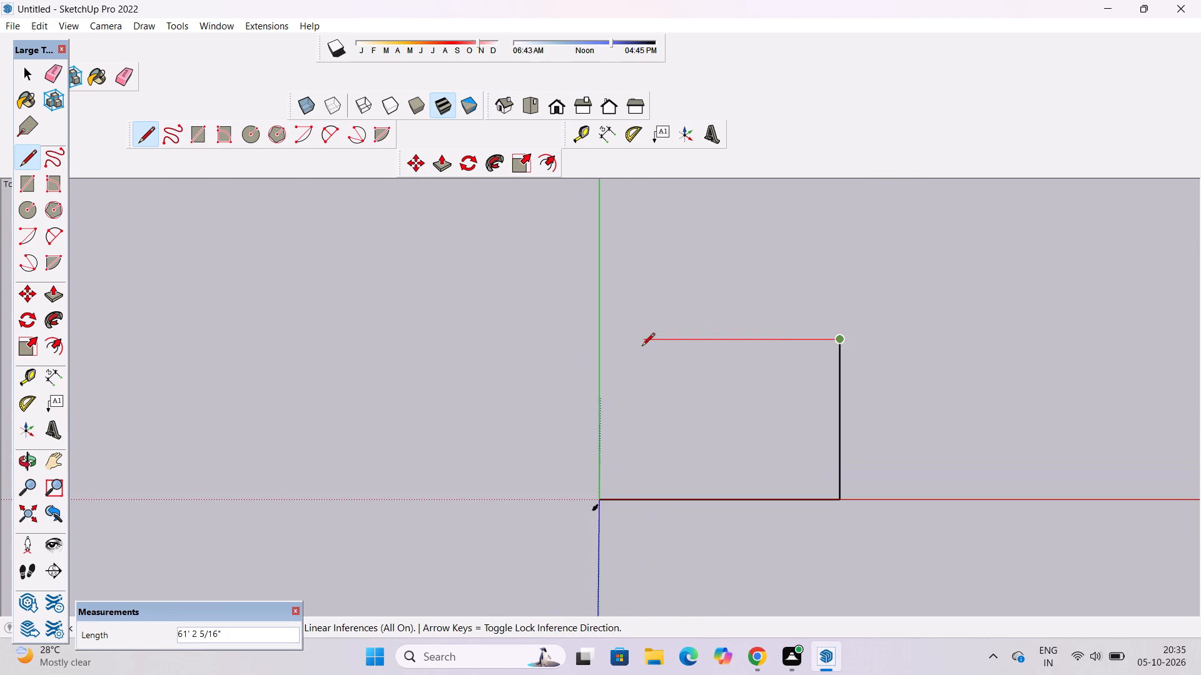
{"action": "scroll", "coordinate": [637, 351], "scroll_direction": "down", "scroll_amount": 2}
{"action": "scroll", "coordinate": [637, 351], "scroll_direction": "up", "scroll_amount": 1}
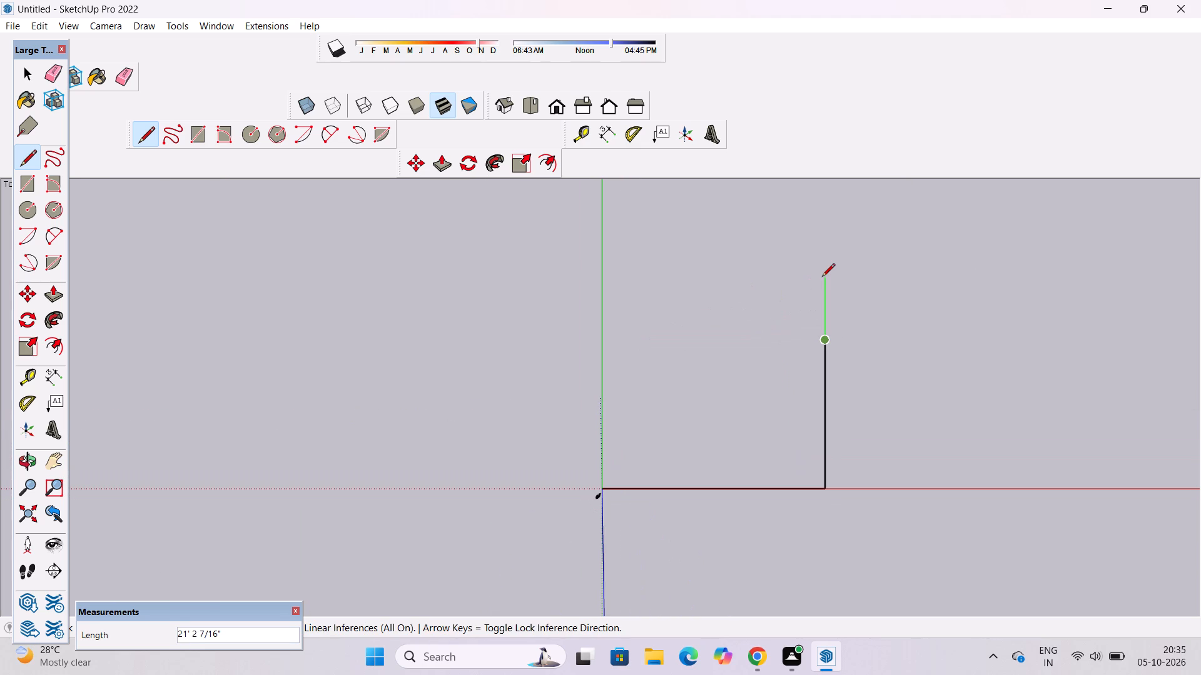
{"action": "type", "text": "10'"}
{"action": "key", "text": "Return"}
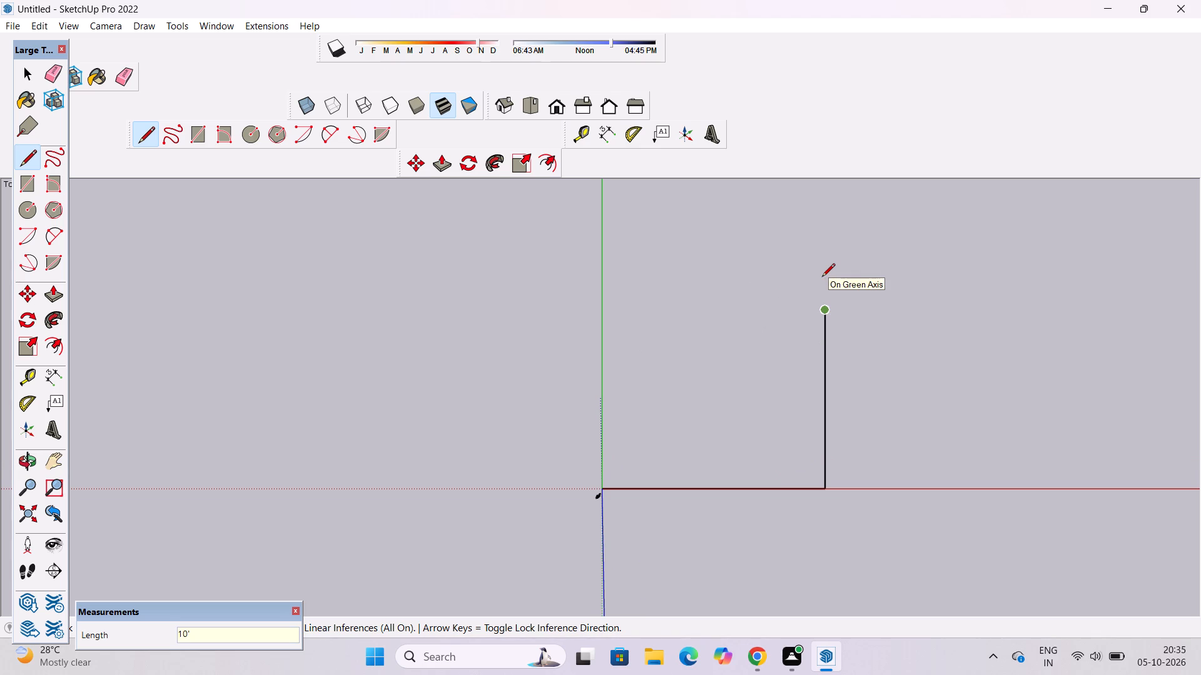
Close the outline with a 75' line parallel to the red axis and a 60' line back to the starting point near the origin.
{"action": "scroll", "coordinate": [822, 277], "scroll_direction": "down", "scroll_amount": 4}
{"action": "scroll", "coordinate": [717, 324], "scroll_direction": "up", "scroll_amount": 3}
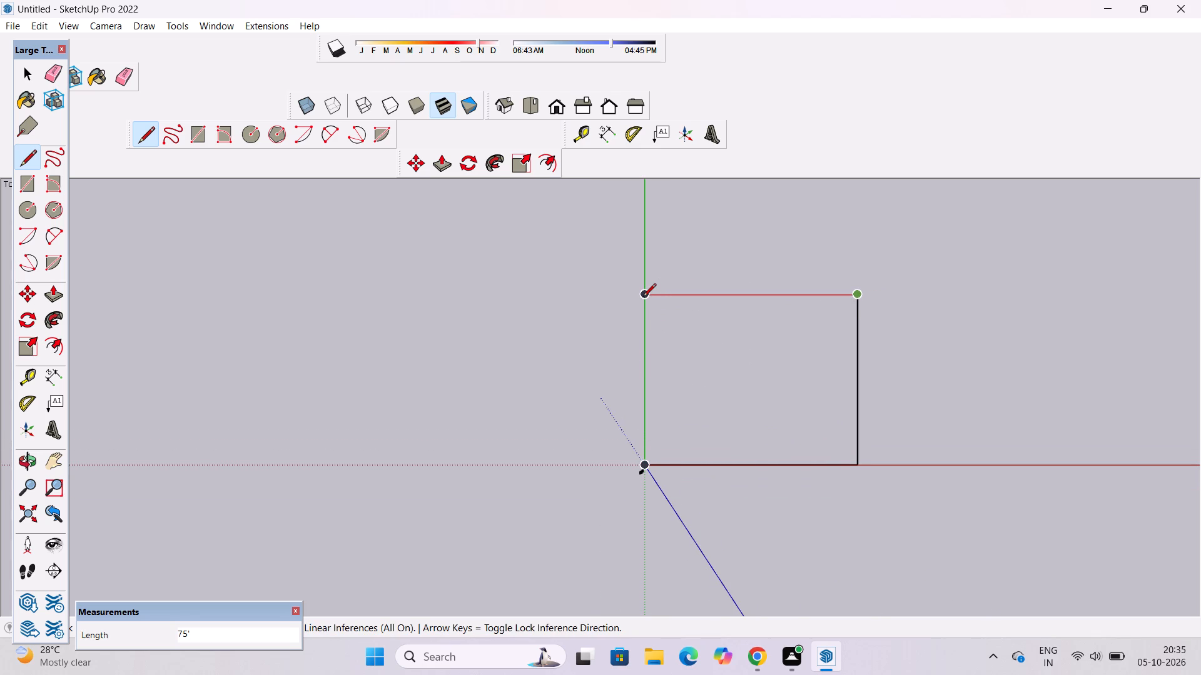
{"action": "left_click", "coordinate": [643, 297]}
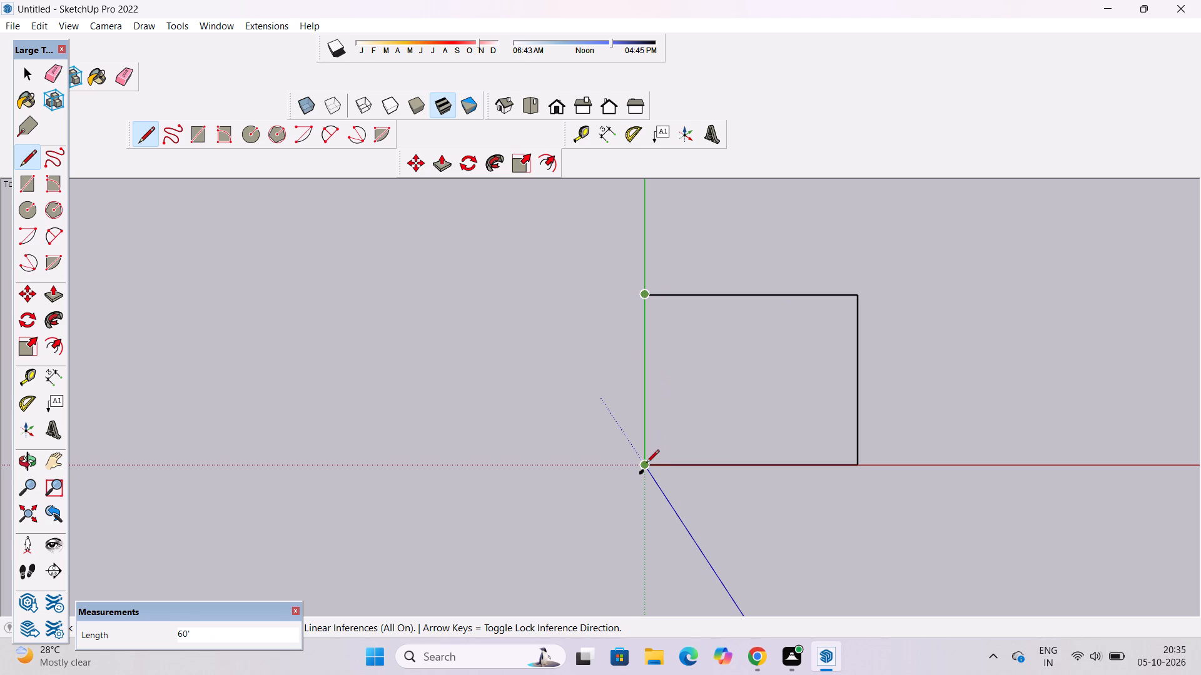
{"action": "left_click", "coordinate": [646, 464]}
Orbit around the closed rectangular face to examine it from an angled view.
{"action": "scroll", "coordinate": [569, 476], "scroll_direction": "down", "scroll_amount": 5}
{"action": "scroll", "coordinate": [584, 484], "scroll_direction": "up", "scroll_amount": 4}
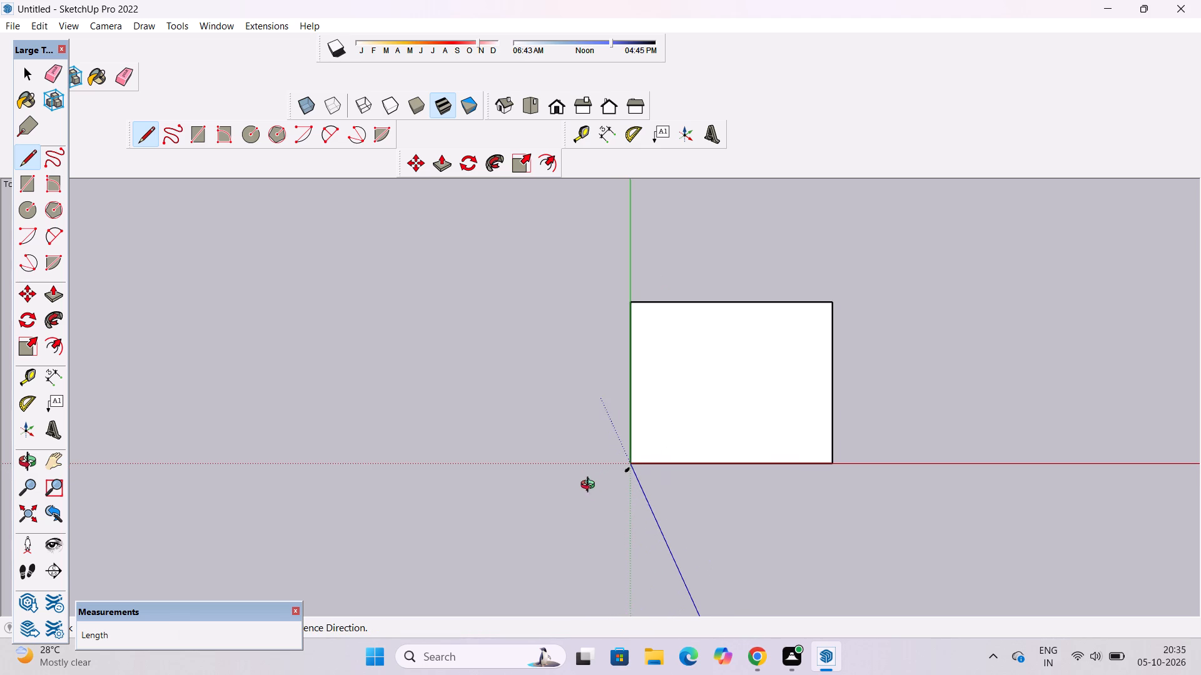
{"action": "key", "text": "o"}
{"action": "left_click_drag", "start_coordinate": [652, 507], "coordinate": [651, 338]}
{"action": "scroll", "coordinate": [669, 404], "scroll_direction": "down", "scroll_amount": 4}
{"action": "left_click_drag", "start_coordinate": [834, 427], "coordinate": [691, 399], "text": "shift"}
{"action": "scroll", "coordinate": [701, 434], "scroll_direction": "up", "scroll_amount": 6}
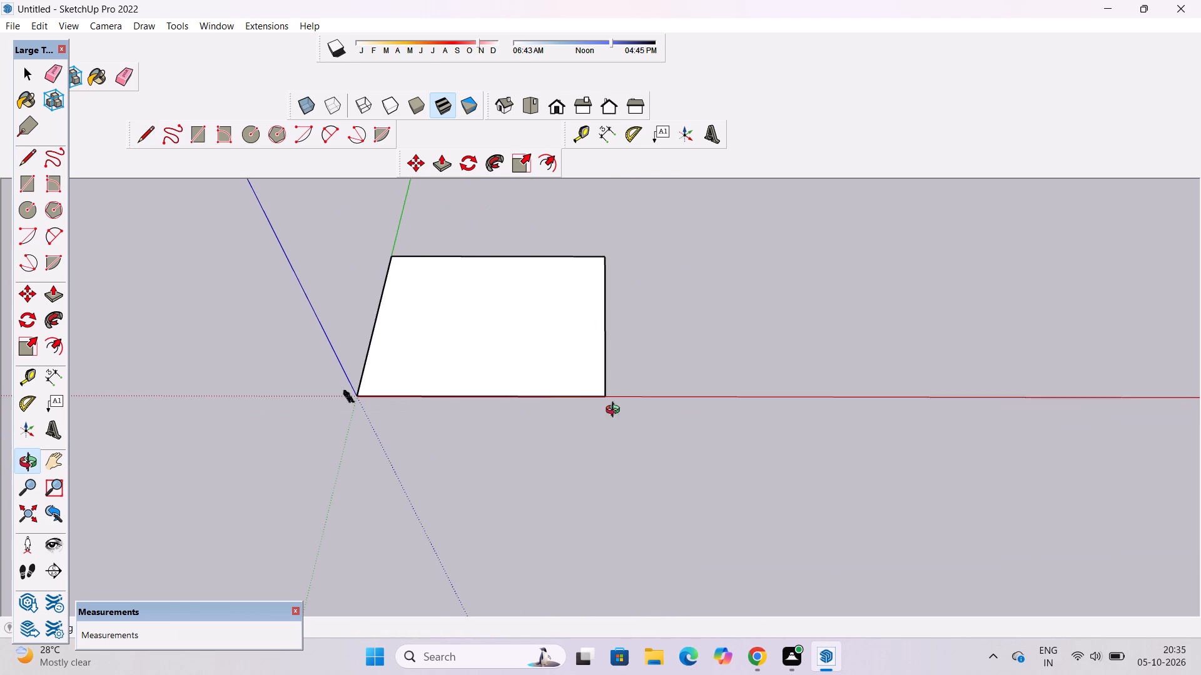
{"action": "scroll", "coordinate": [575, 392], "scroll_direction": "up", "scroll_amount": 2}
{"action": "left_click_drag", "start_coordinate": [574, 390], "coordinate": [599, 425], "text": "shift"}
{"action": "scroll", "coordinate": [599, 425], "scroll_direction": "up", "scroll_amount": 3}
{"action": "scroll", "coordinate": [599, 425], "scroll_direction": "down", "scroll_amount": 3}
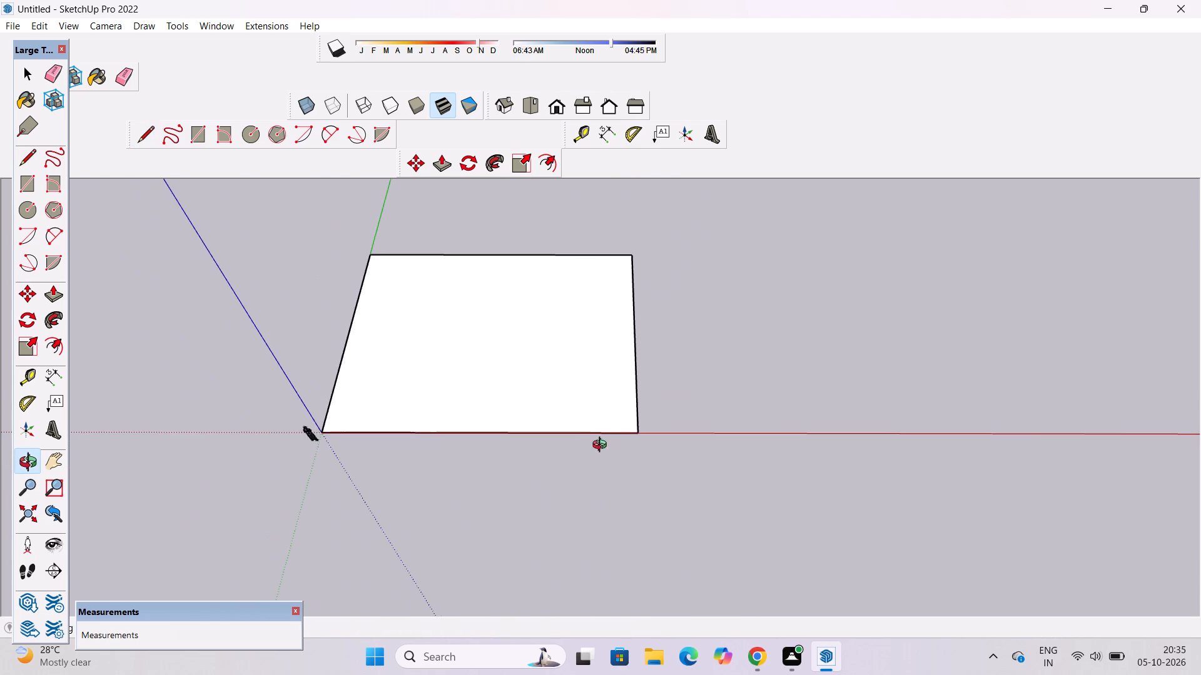
{"action": "scroll", "coordinate": [604, 449], "scroll_direction": "up", "scroll_amount": 2}
{"action": "left_click_drag", "start_coordinate": [602, 456], "coordinate": [573, 408]}
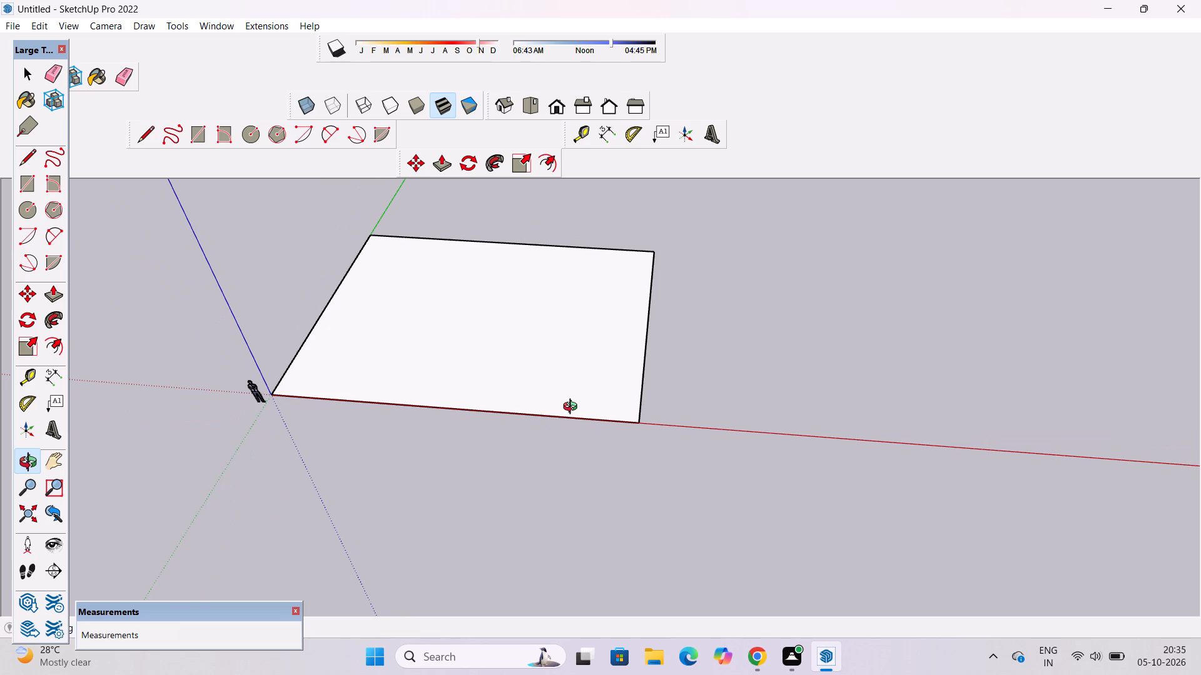
{"action": "scroll", "coordinate": [573, 408], "scroll_direction": "up", "scroll_amount": 3}
{"action": "scroll", "coordinate": [573, 408], "scroll_direction": "down", "scroll_amount": 3}
{"action": "left_click_drag", "start_coordinate": [576, 412], "coordinate": [581, 429]}
{"action": "scroll", "coordinate": [577, 410], "scroll_direction": "up", "scroll_amount": 3}
{"action": "left_click_drag", "start_coordinate": [594, 402], "coordinate": [552, 419], "text": "shift"}
{"action": "scroll", "coordinate": [552, 414], "scroll_direction": "down", "scroll_amount": 5}
{"action": "left_click_drag", "start_coordinate": [561, 418], "coordinate": [572, 441]}
{"action": "left_click_drag", "start_coordinate": [572, 441], "coordinate": [571, 431], "text": "shift"}
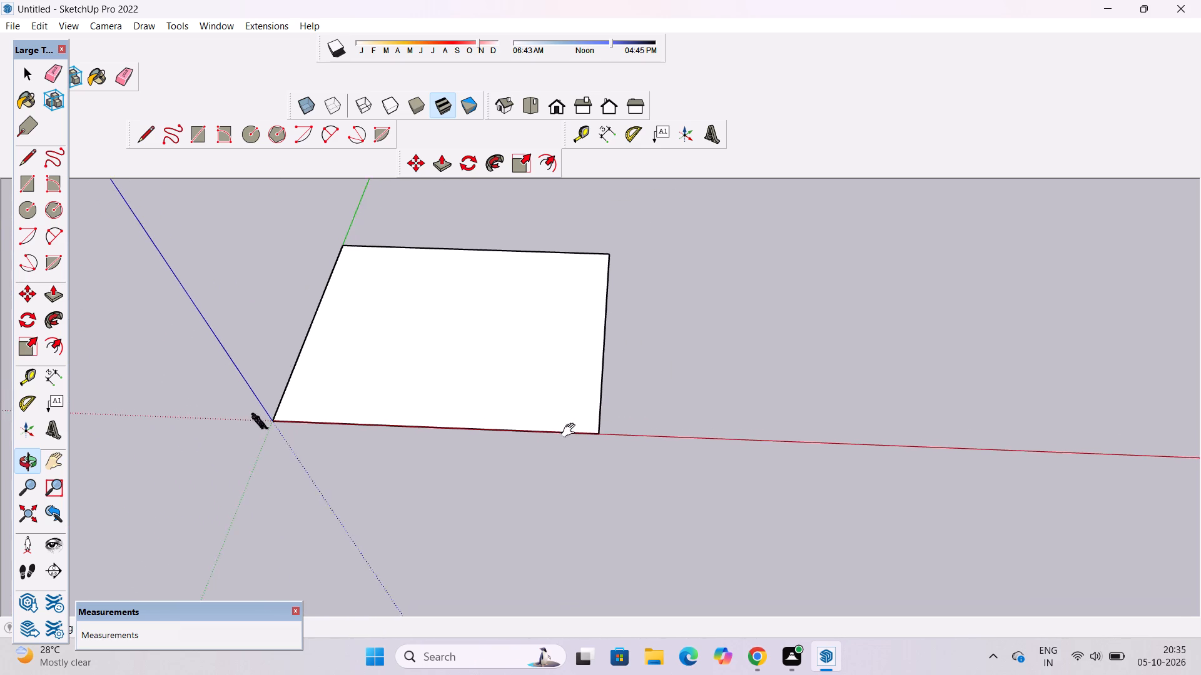
{"action": "left_click_drag", "start_coordinate": [571, 431], "coordinate": [579, 471], "text": "shift"}
{"action": "left_click_drag", "start_coordinate": [579, 471], "coordinate": [569, 464], "text": "shift"}
Move both edge segments of the rectangle's far side 42' outward along the red axis.
{"action": "key", "text": "space"}
{"action": "scroll", "coordinate": [597, 378], "scroll_direction": "up", "scroll_amount": 3}
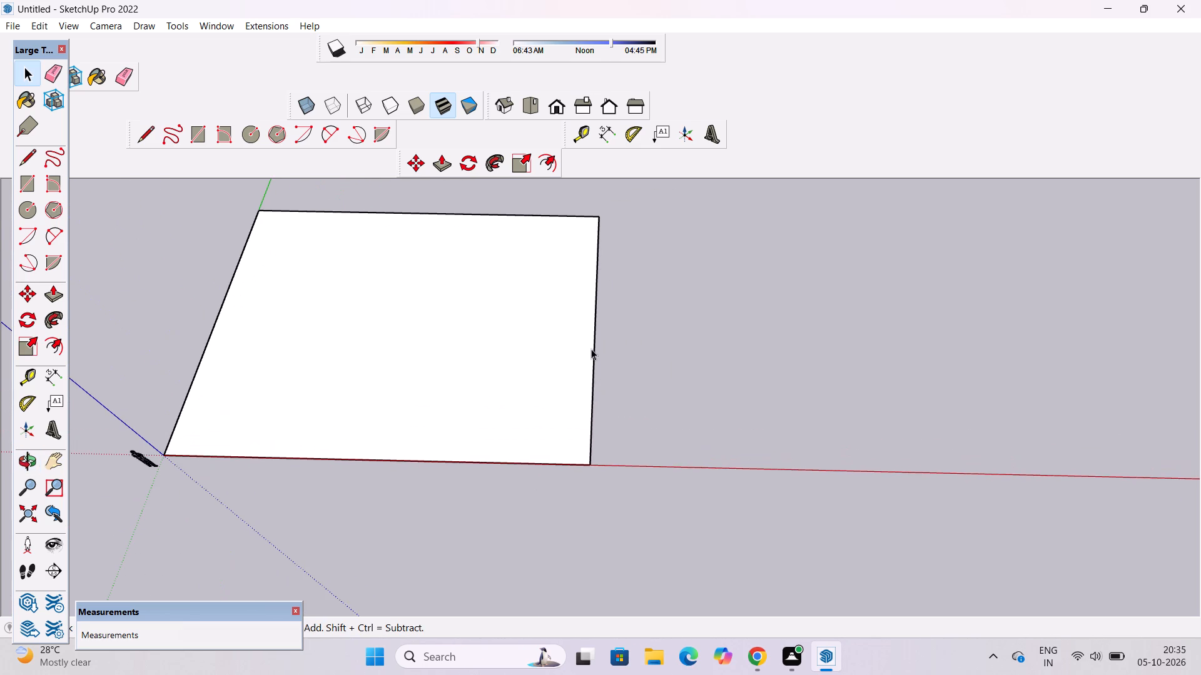
{"action": "left_click", "coordinate": [593, 344]}
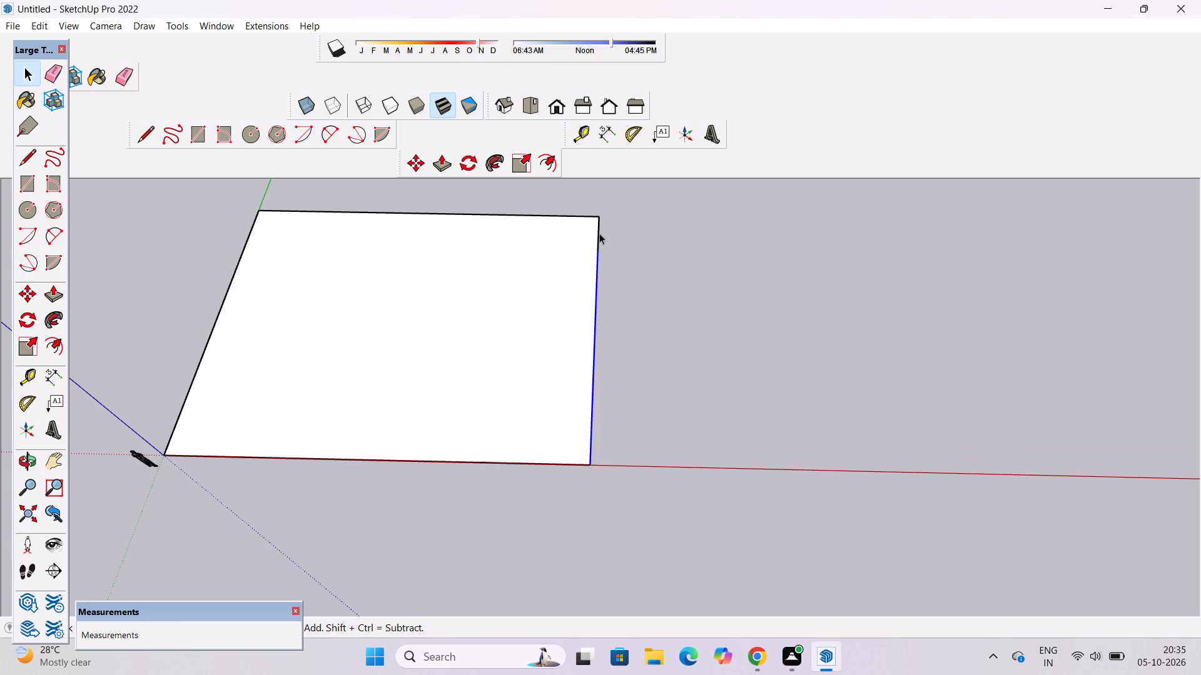
{"action": "left_click", "coordinate": [597, 244], "text": "ctrl"}
{"action": "key", "text": "m"}
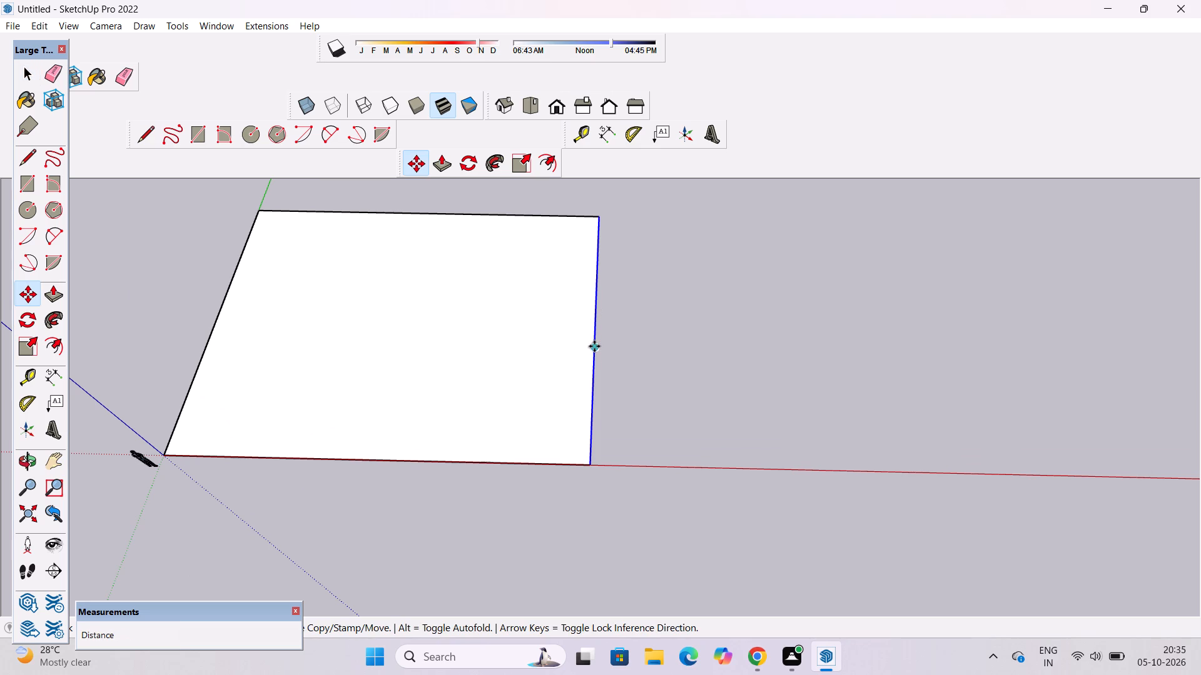
{"action": "left_click", "coordinate": [594, 346]}
{"action": "scroll", "coordinate": [629, 351], "scroll_direction": "down", "scroll_amount": 2}
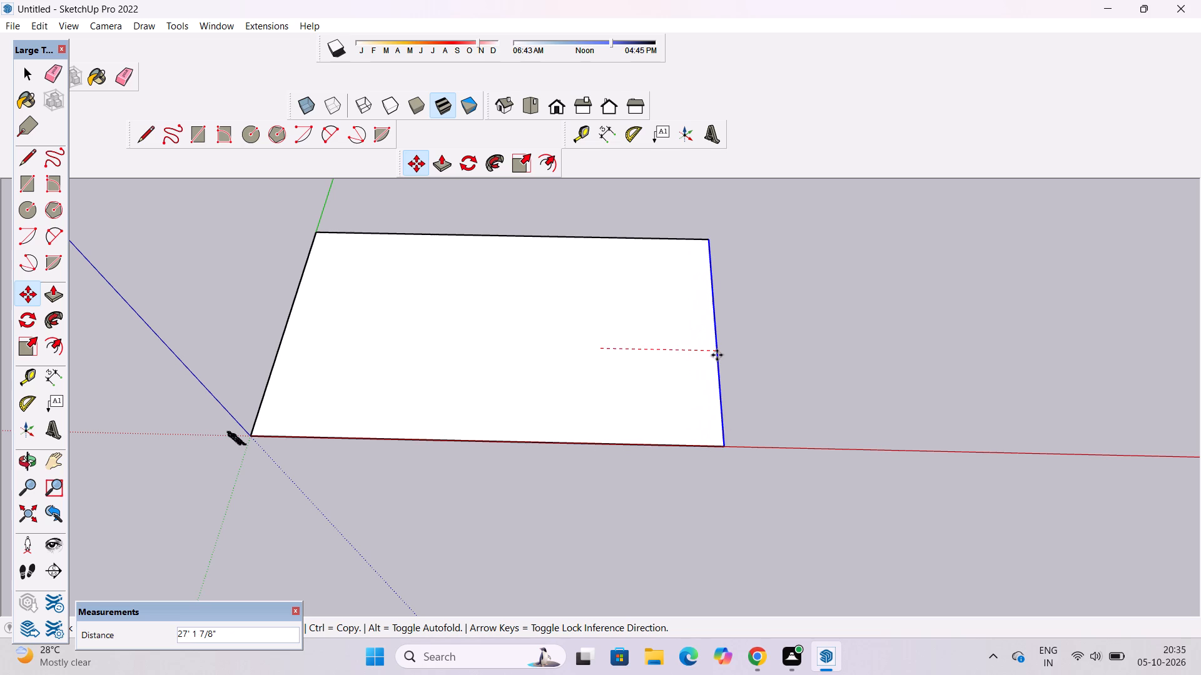
{"action": "scroll", "coordinate": [739, 354], "scroll_direction": "down", "scroll_amount": 4}
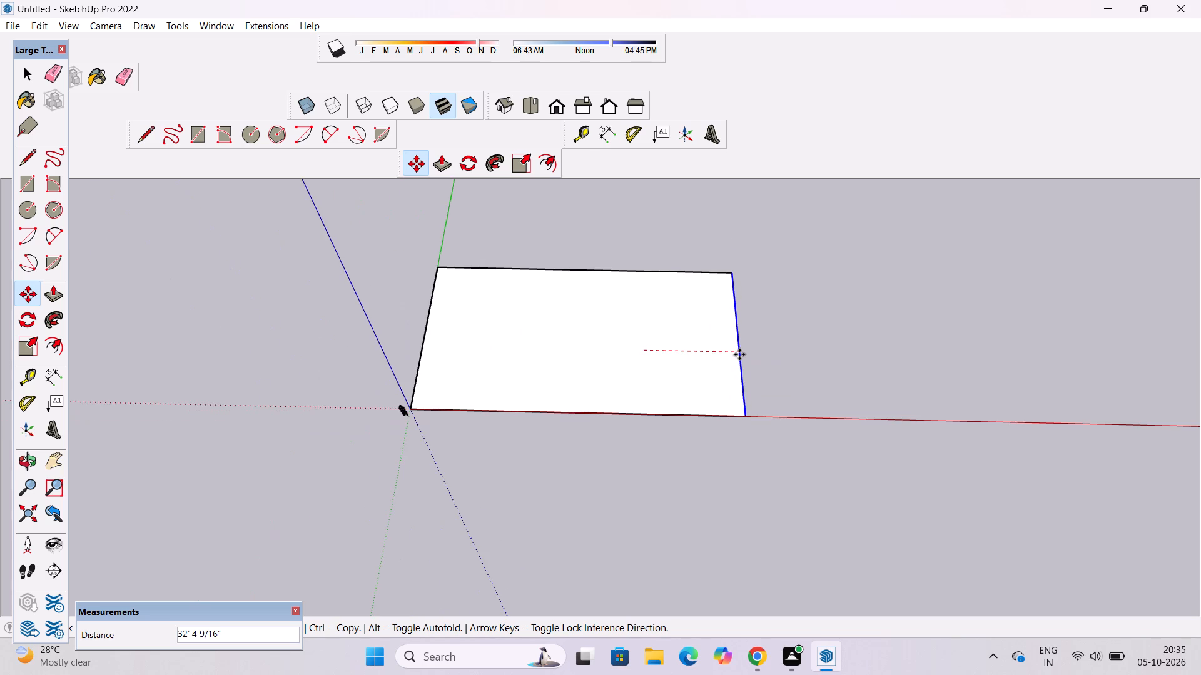
{"action": "scroll", "coordinate": [739, 354], "scroll_direction": "up", "scroll_amount": 4}
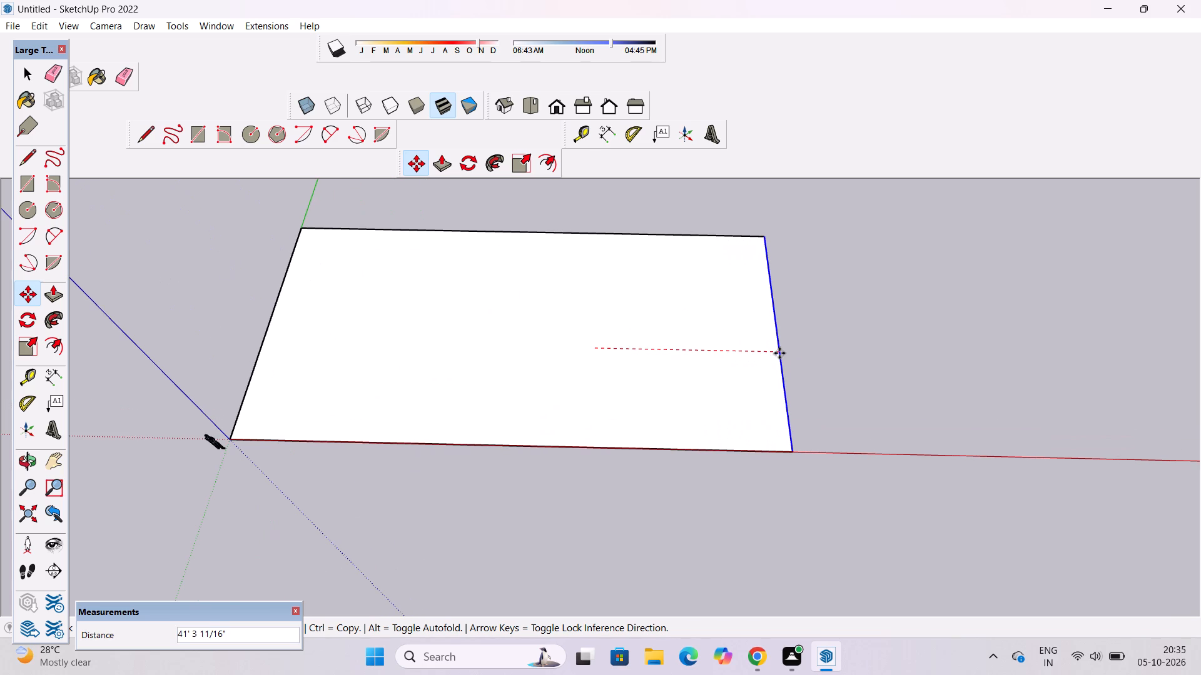
{"action": "type", "text": "42'"}
{"action": "key", "text": "Return"}
{"action": "key", "text": "o"}
{"action": "left_click", "coordinate": [878, 389]}
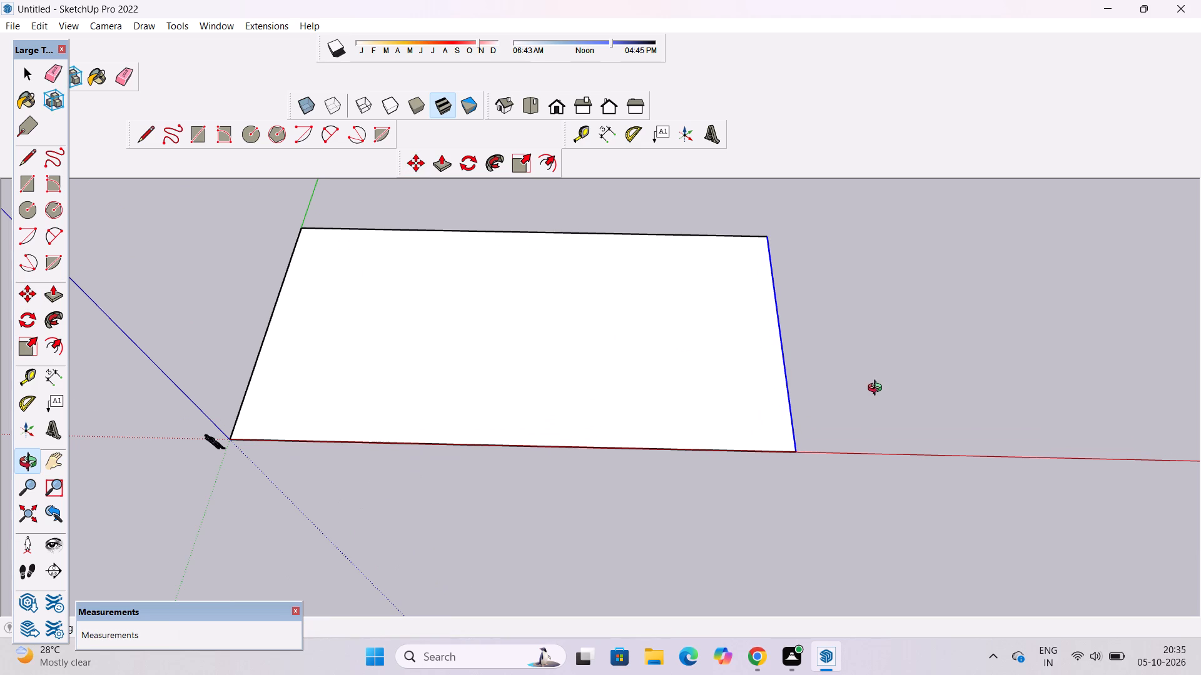
{"action": "scroll", "coordinate": [677, 387], "scroll_direction": "down", "scroll_amount": 6}
{"action": "scroll", "coordinate": [660, 389], "scroll_direction": "up", "scroll_amount": 5}
{"action": "key", "text": "space"}
{"action": "left_click", "coordinate": [883, 387]}
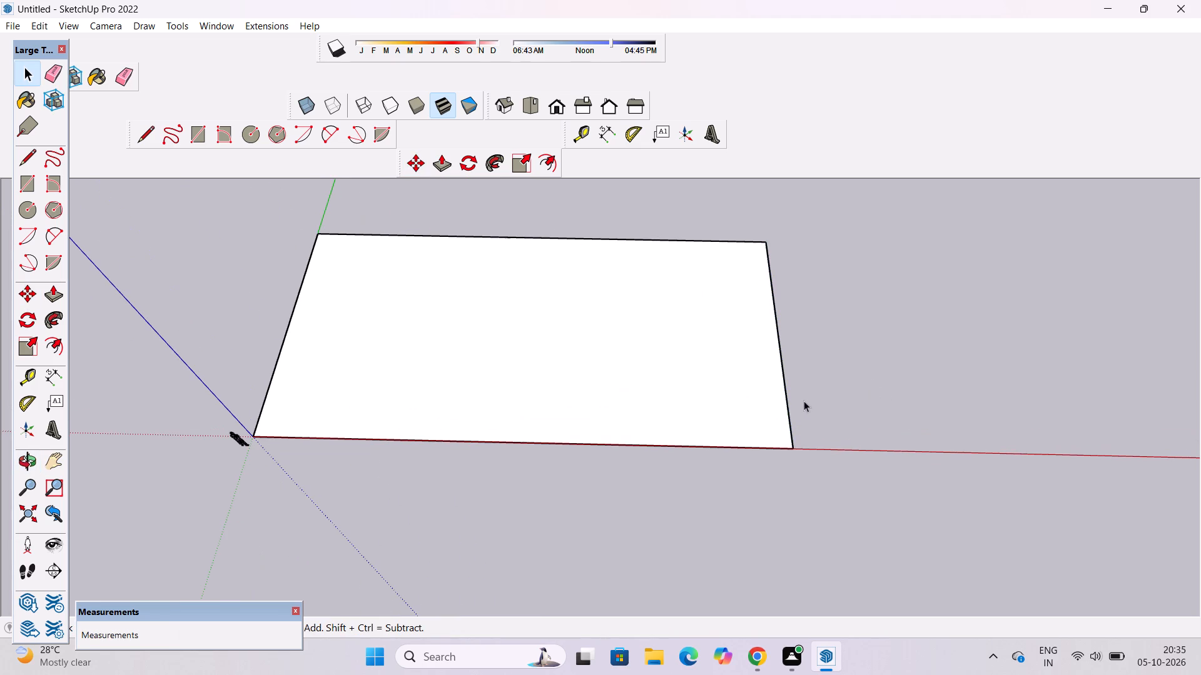
Orbit around the widened rectangular face to examine its shape from several angles.
{"action": "key", "text": "o"}
{"action": "scroll", "coordinate": [720, 408], "scroll_direction": "down", "scroll_amount": 5}
{"action": "scroll", "coordinate": [701, 422], "scroll_direction": "up", "scroll_amount": 3}
{"action": "left_click_drag", "start_coordinate": [663, 424], "coordinate": [701, 441], "text": "shift"}
{"action": "left_click_drag", "start_coordinate": [682, 472], "coordinate": [706, 507]}
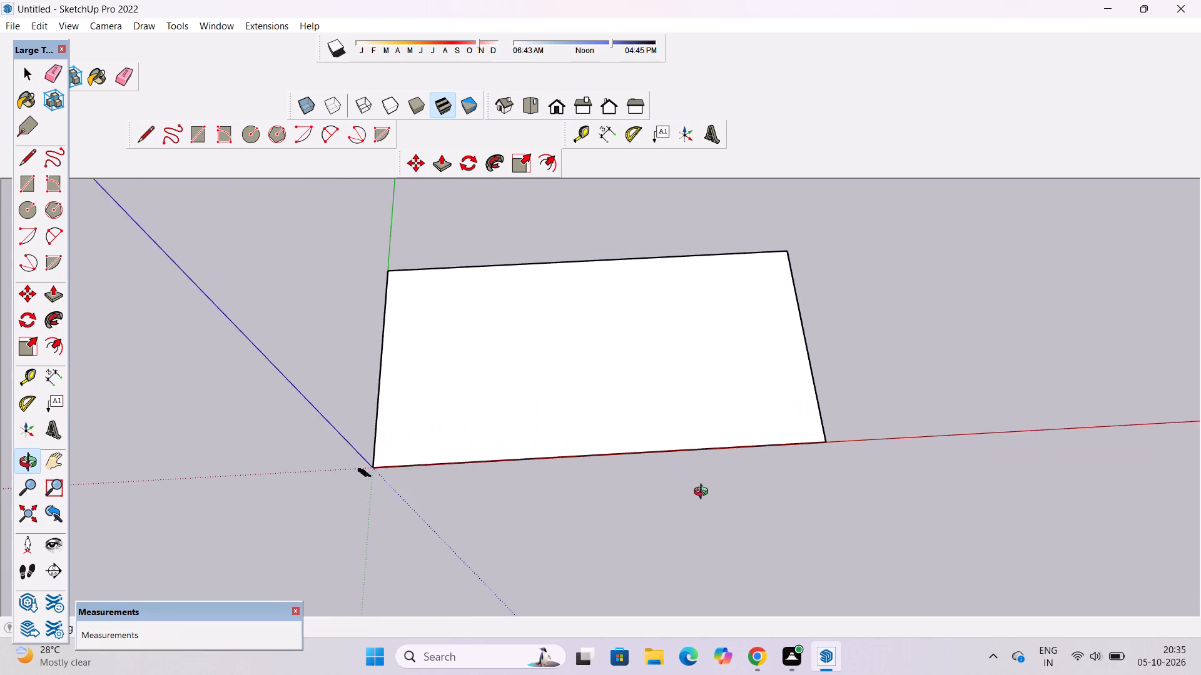
{"action": "scroll", "coordinate": [702, 472], "scroll_direction": "down", "scroll_amount": 4}
{"action": "left_click_drag", "start_coordinate": [716, 464], "coordinate": [636, 422], "text": "shift"}
{"action": "left_click_drag", "start_coordinate": [643, 472], "coordinate": [626, 394]}
{"action": "scroll", "coordinate": [626, 388], "scroll_direction": "down", "scroll_amount": 4}
{"action": "left_click_drag", "start_coordinate": [631, 392], "coordinate": [637, 490]}
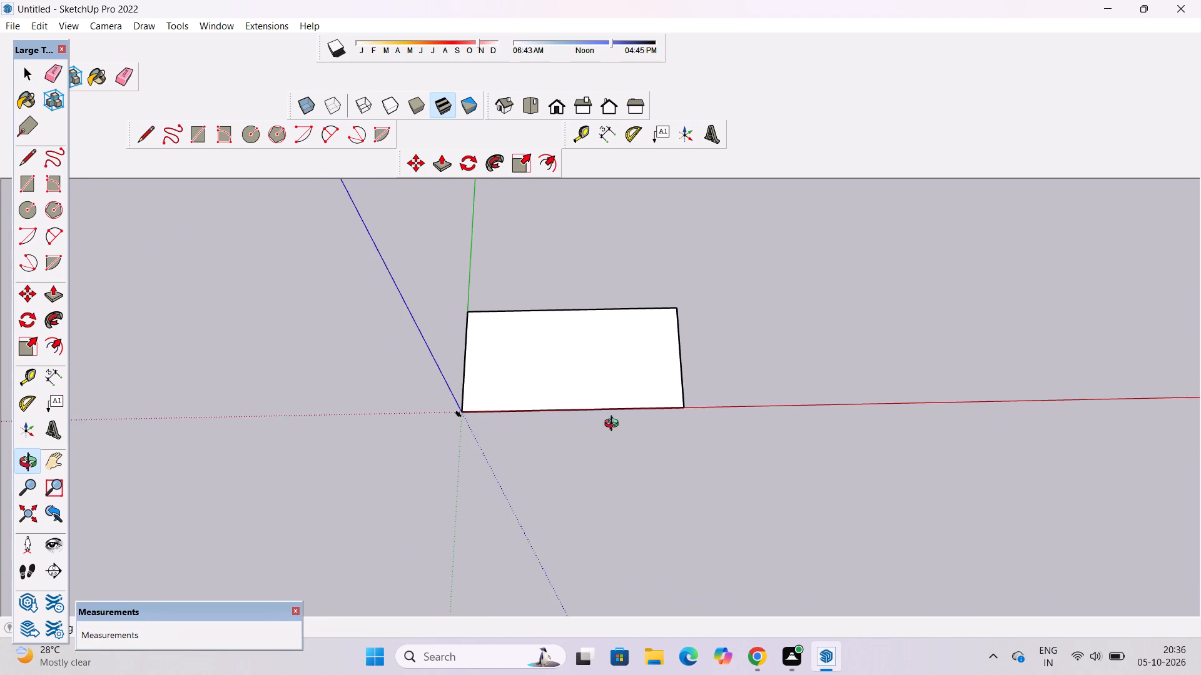
{"action": "scroll", "coordinate": [605, 388], "scroll_direction": "up", "scroll_amount": 6}
{"action": "left_click_drag", "start_coordinate": [610, 397], "coordinate": [619, 411], "text": "shift"}
{"action": "scroll", "coordinate": [580, 414], "scroll_direction": "down", "scroll_amount": 1}
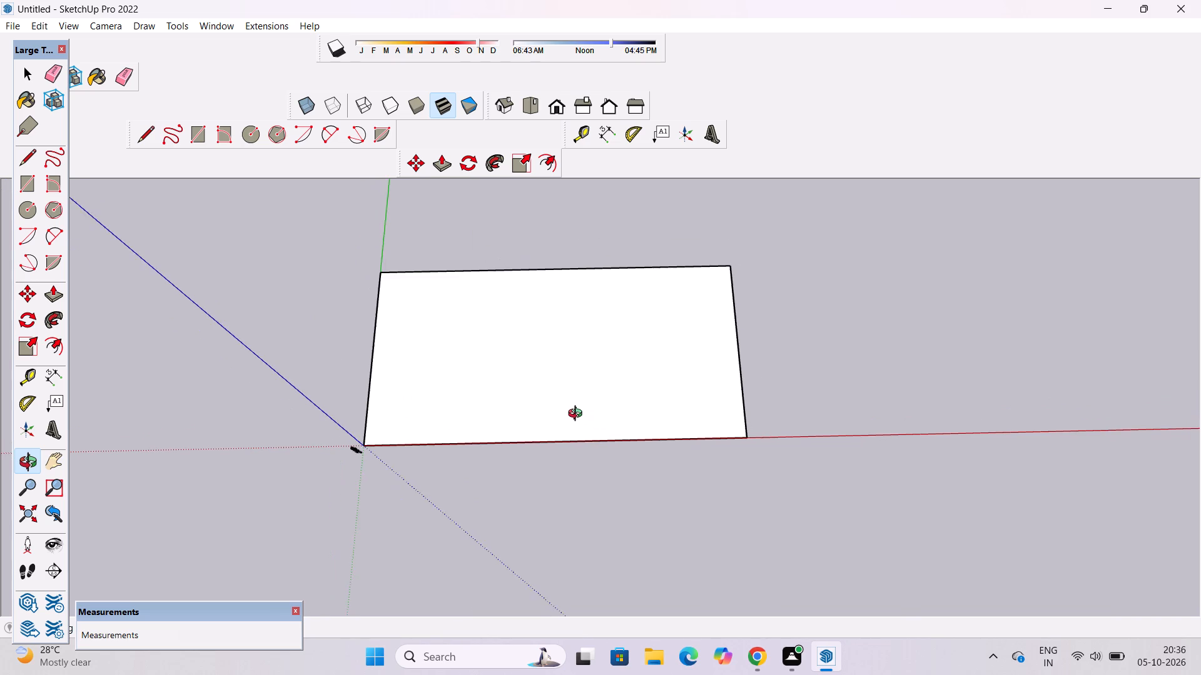
{"action": "scroll", "coordinate": [578, 415], "scroll_direction": "down", "scroll_amount": 1}
{"action": "scroll", "coordinate": [555, 423], "scroll_direction": "up", "scroll_amount": 2}
{"action": "left_click_drag", "start_coordinate": [557, 419], "coordinate": [579, 408], "text": "shift"}
{"action": "scroll", "coordinate": [579, 408], "scroll_direction": "up", "scroll_amount": 1}
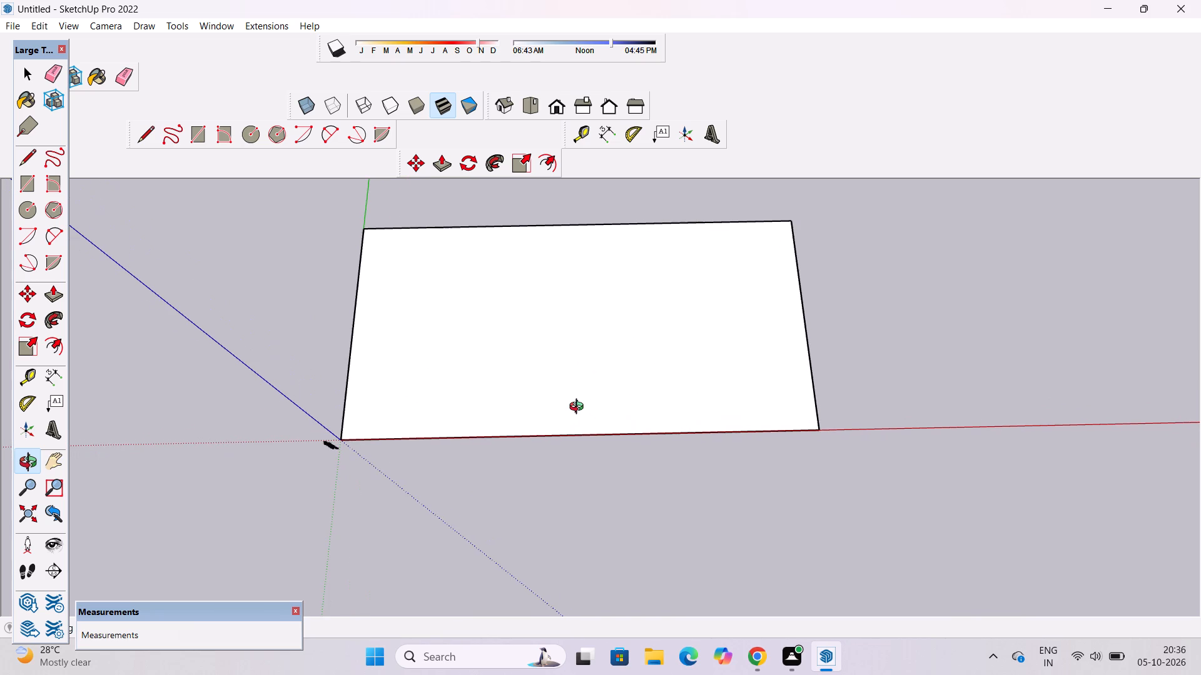
{"action": "scroll", "coordinate": [579, 408], "scroll_direction": "down", "scroll_amount": 3}
{"action": "left_click", "coordinate": [613, 389], "text": "shift"}
{"action": "left_click", "coordinate": [619, 387]}
{"action": "scroll", "coordinate": [617, 391], "scroll_direction": "up", "scroll_amount": 1}
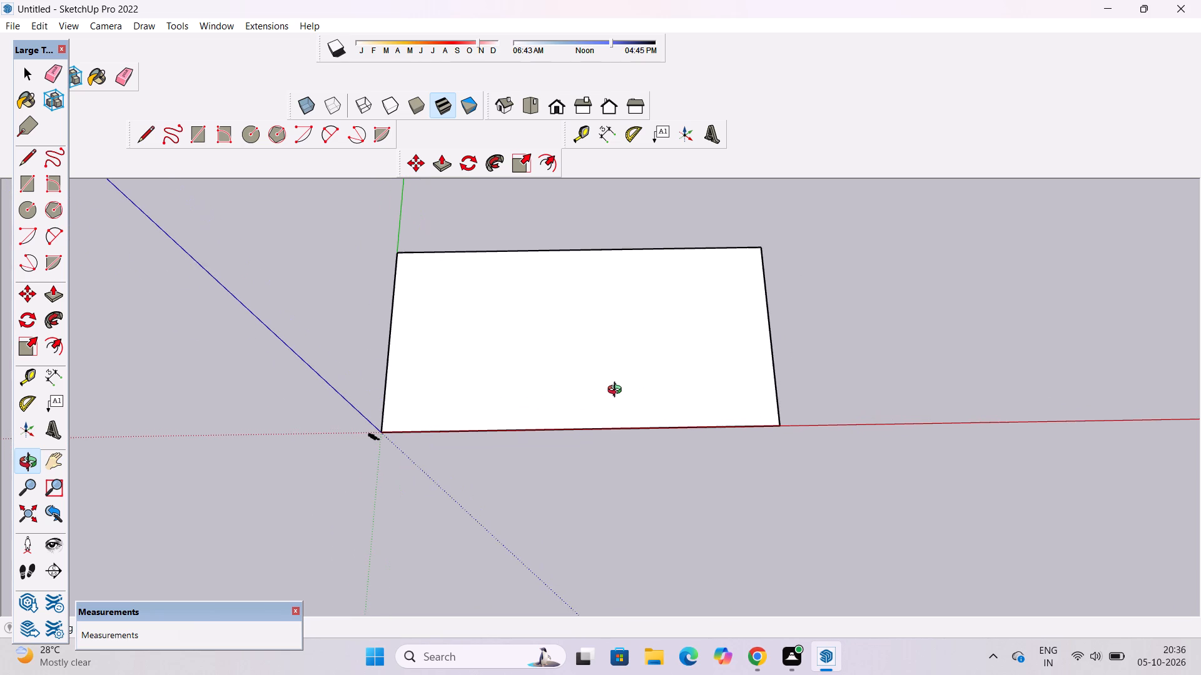
{"action": "scroll", "coordinate": [635, 367], "scroll_direction": "down", "scroll_amount": 3}
{"action": "left_click_drag", "start_coordinate": [644, 385], "coordinate": [644, 396], "text": "shift"}
{"action": "left_click_drag", "start_coordinate": [652, 416], "coordinate": [660, 388]}
{"action": "scroll", "coordinate": [651, 389], "scroll_direction": "up", "scroll_amount": 1}
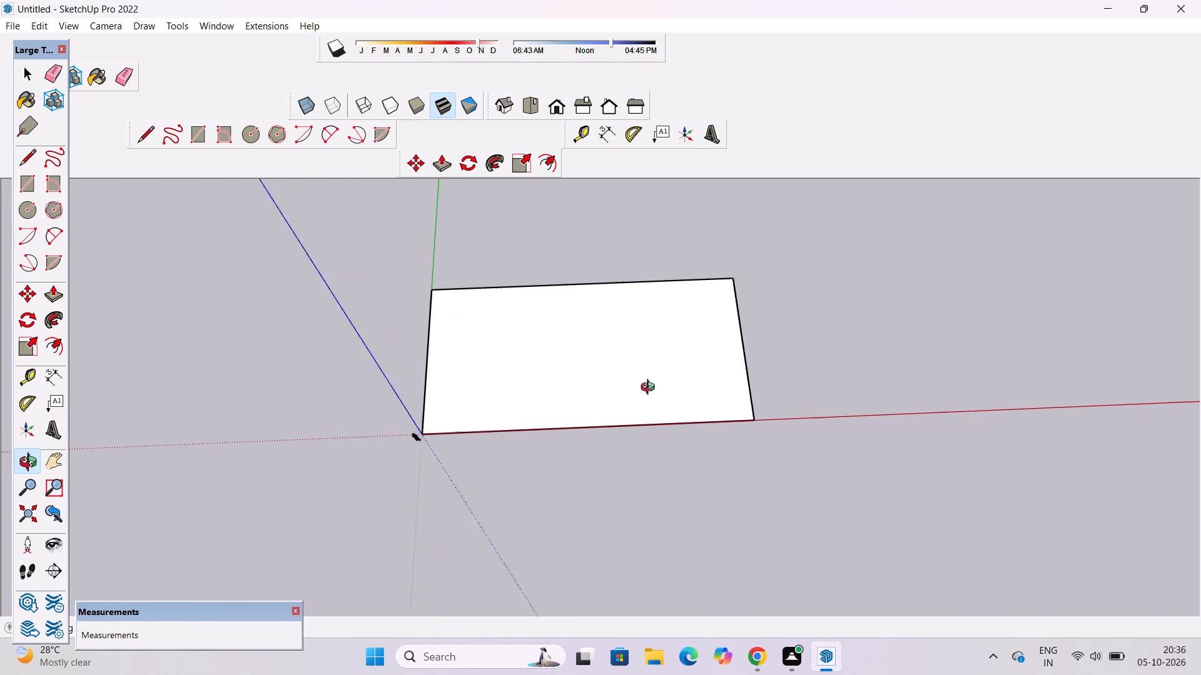
{"action": "scroll", "coordinate": [651, 389], "scroll_direction": "up", "scroll_amount": 2}
{"action": "left_click_drag", "start_coordinate": [647, 397], "coordinate": [647, 364], "text": "shift"}
{"action": "scroll", "coordinate": [646, 364], "scroll_direction": "down", "scroll_amount": 4}
{"action": "left_click_drag", "start_coordinate": [644, 380], "coordinate": [641, 426]}
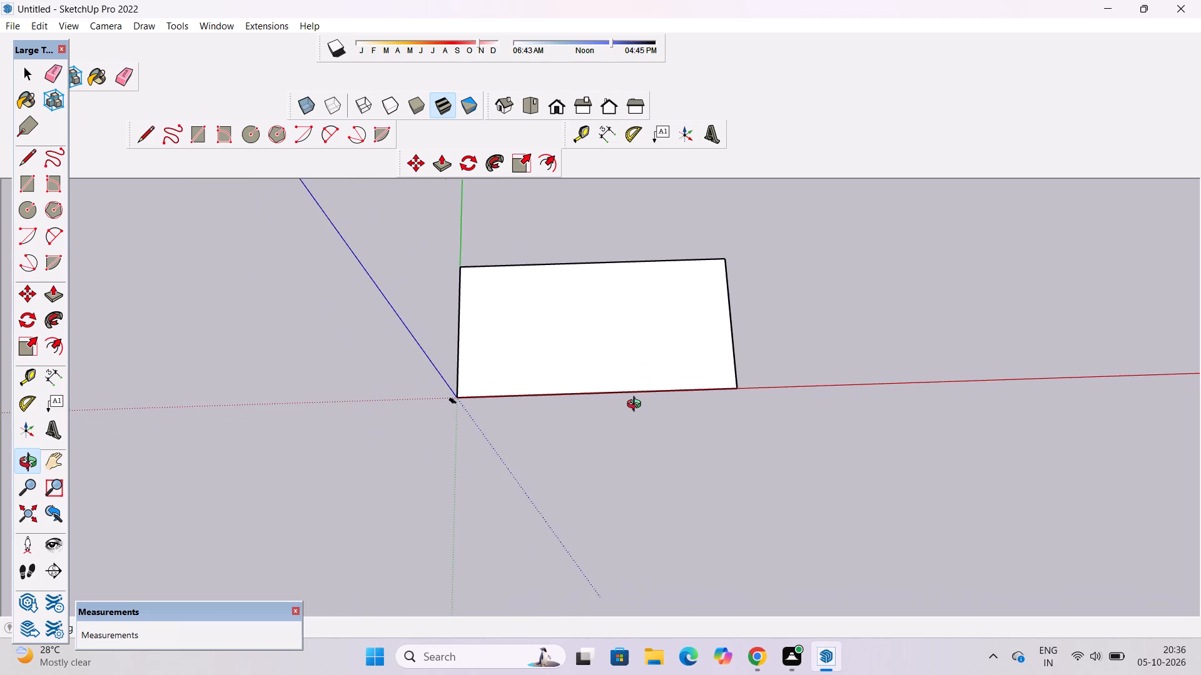
{"action": "scroll", "coordinate": [637, 406], "scroll_direction": "up", "scroll_amount": 6}
{"action": "left_click_drag", "start_coordinate": [634, 400], "coordinate": [614, 404], "text": "shift"}
{"action": "scroll", "coordinate": [614, 401], "scroll_direction": "down", "scroll_amount": 6}
{"action": "left_click_drag", "start_coordinate": [621, 395], "coordinate": [609, 419], "text": "shift"}
{"action": "left_click_drag", "start_coordinate": [609, 419], "coordinate": [606, 402]}
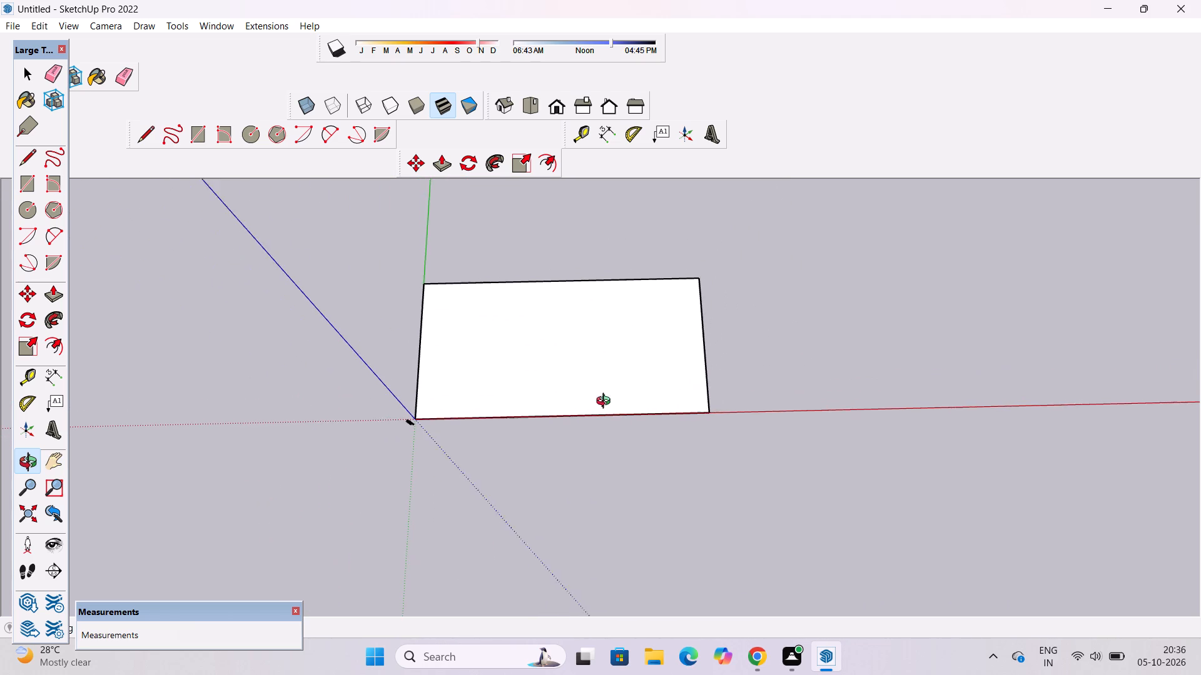
{"action": "left_click_drag", "start_coordinate": [606, 402], "coordinate": [606, 384]}
{"action": "scroll", "coordinate": [602, 368], "scroll_direction": "up", "scroll_amount": 4}
{"action": "left_click_drag", "start_coordinate": [602, 368], "coordinate": [602, 399], "text": "shift"}
{"action": "left_click_drag", "start_coordinate": [609, 428], "coordinate": [607, 421]}
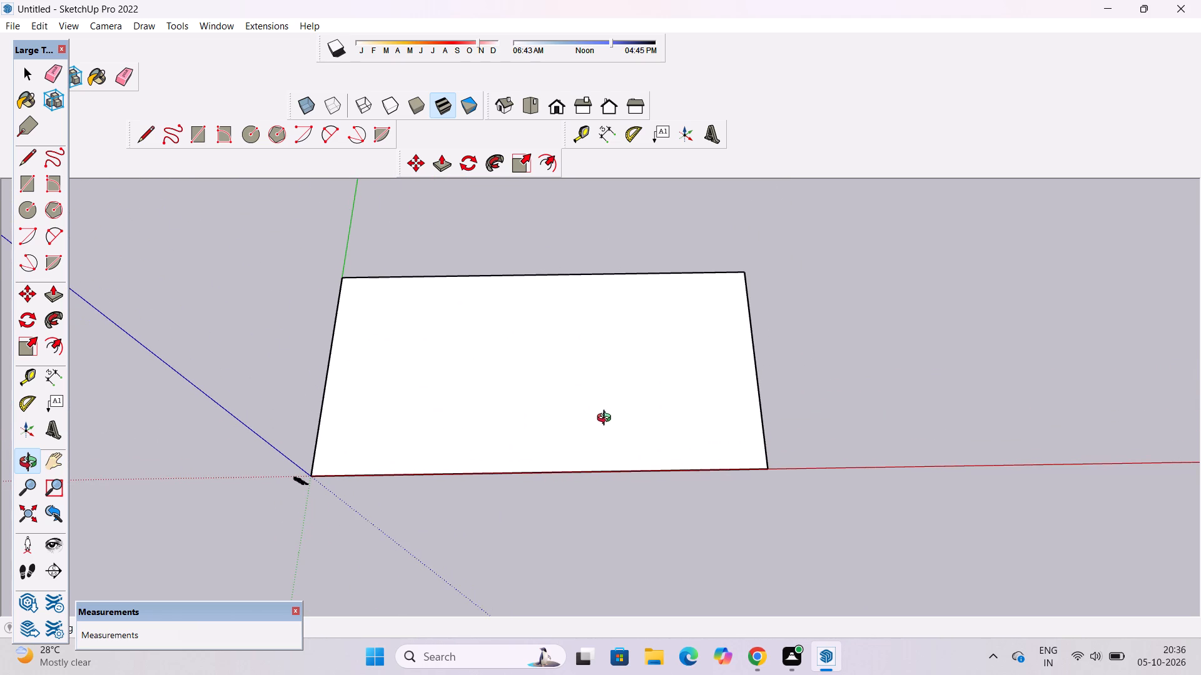
Copy the whole rectangle, face and edges, about 190' 8" along the red axis from its corner at the origin.
{"action": "key", "text": "space"}
{"action": "double_click", "coordinate": [608, 414]}
{"action": "double_click", "coordinate": [608, 414]}
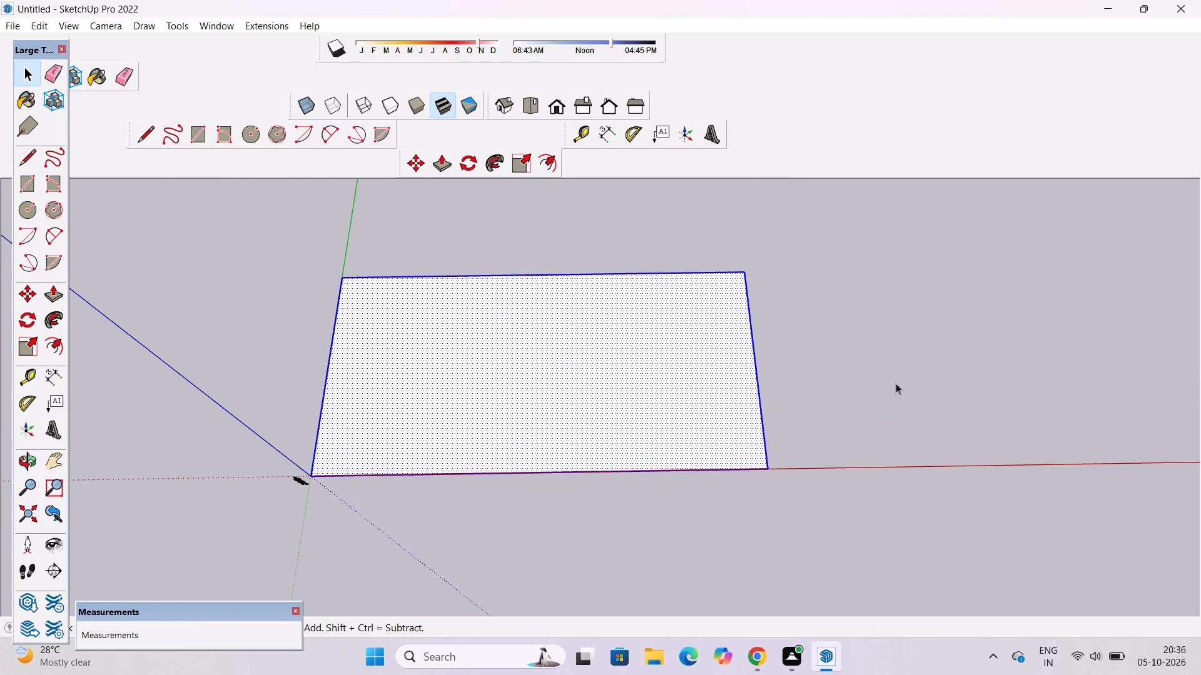
{"action": "left_click", "coordinate": [896, 383]}
{"action": "triple_click", "coordinate": [668, 424]}
{"action": "key", "text": "m"}
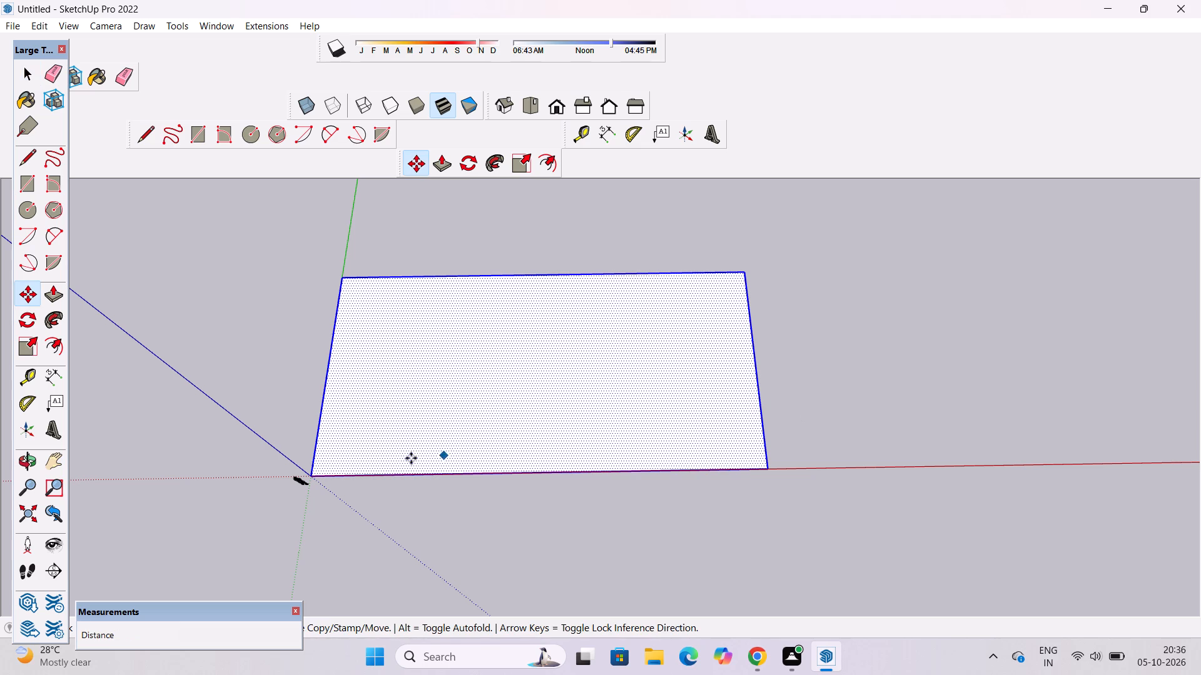
{"action": "left_click", "coordinate": [318, 474]}
{"action": "scroll", "coordinate": [361, 470], "scroll_direction": "down", "scroll_amount": 7}
{"action": "left_click", "coordinate": [731, 469]}
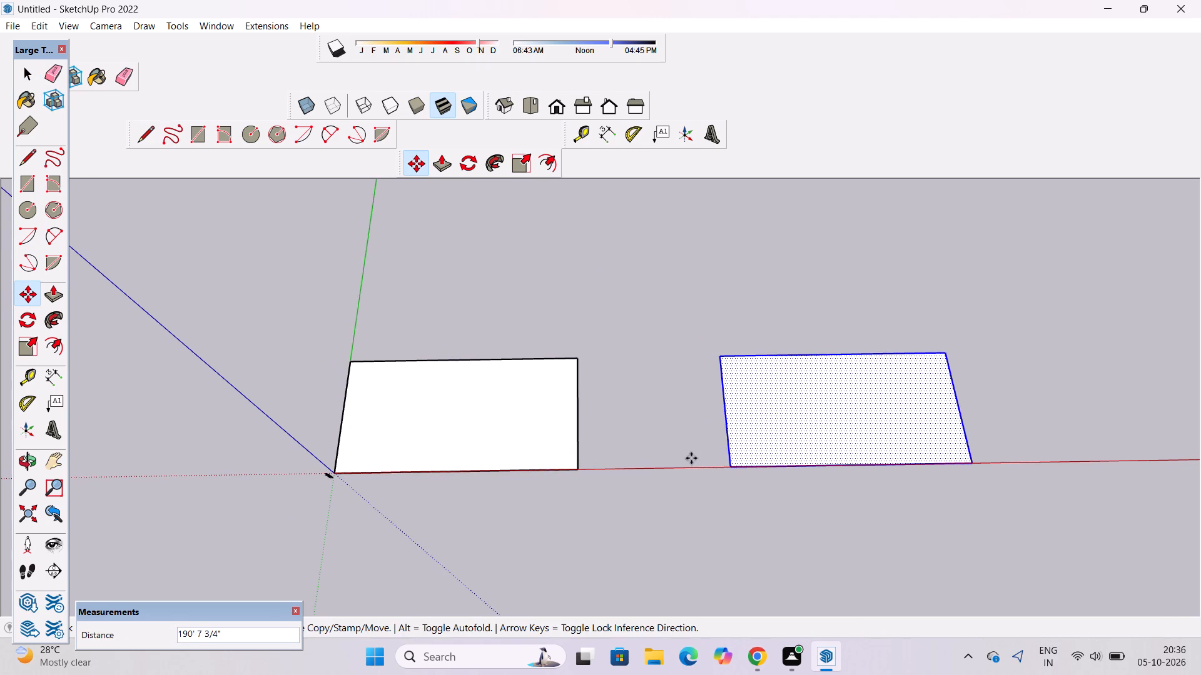
{"action": "key", "text": "space"}
{"action": "left_click", "coordinate": [659, 436]}
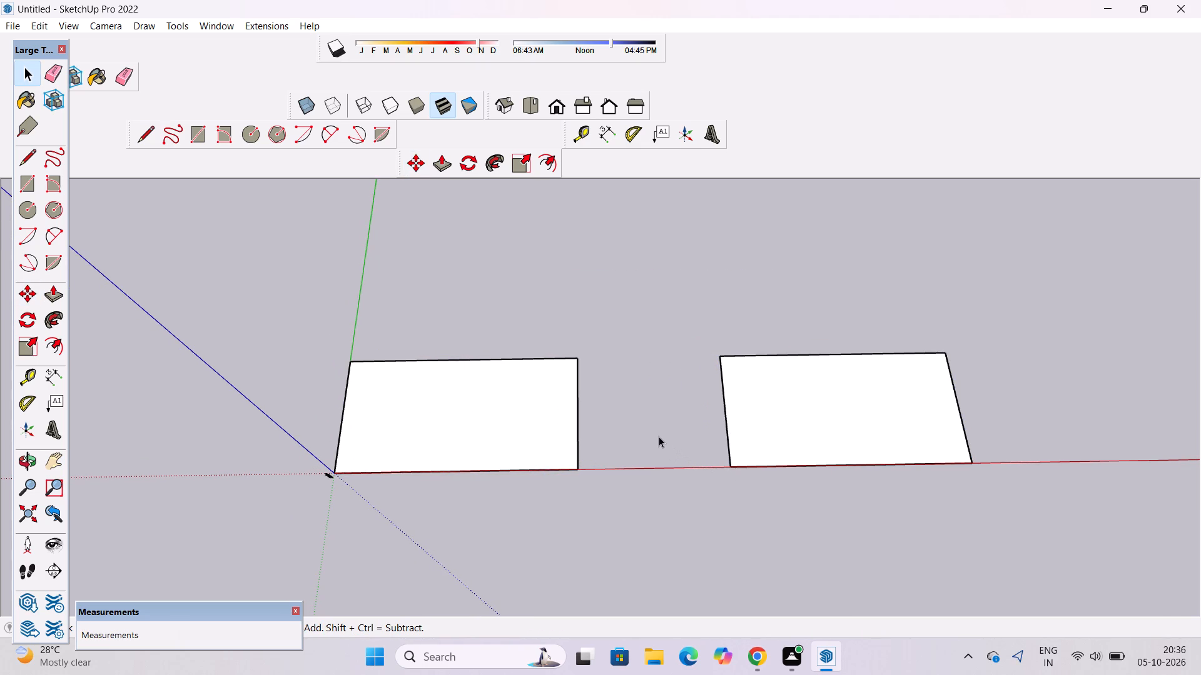
Examine the original rectangle and its copy from several angles, ending close to the original at the origin.
{"action": "key", "text": "o"}
{"action": "scroll", "coordinate": [607, 411], "scroll_direction": "down", "scroll_amount": 6}
{"action": "left_click_drag", "start_coordinate": [612, 433], "coordinate": [624, 473]}
{"action": "left_click_drag", "start_coordinate": [617, 516], "coordinate": [624, 367]}
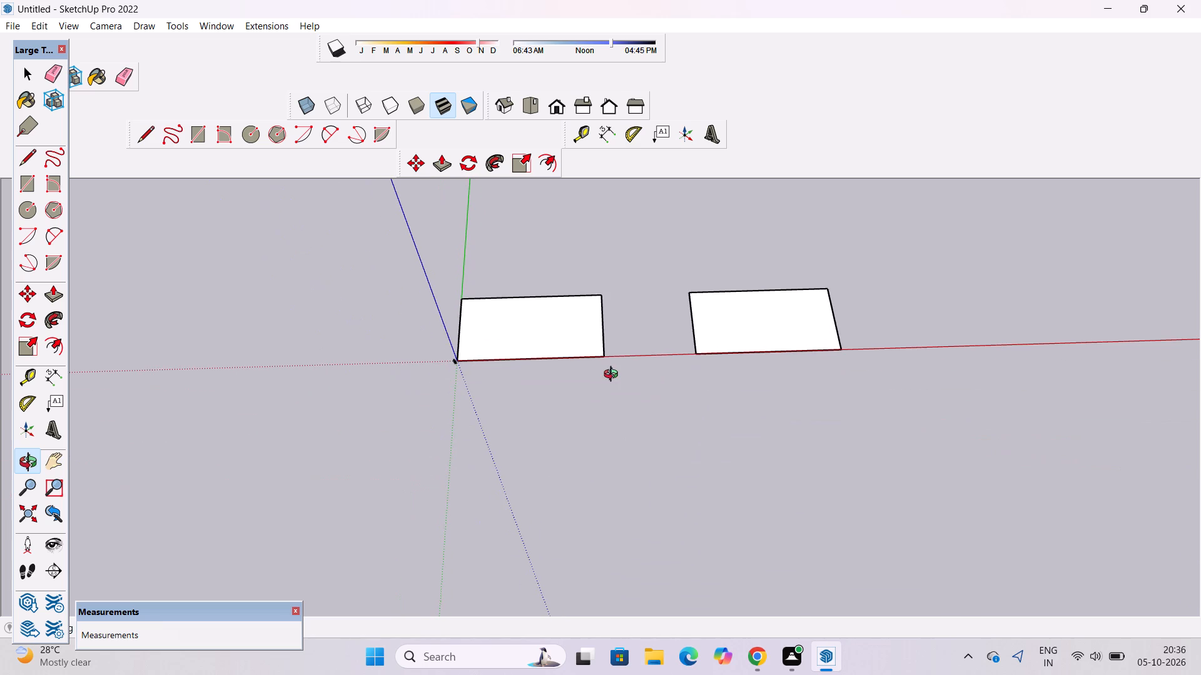
{"action": "left_click_drag", "start_coordinate": [608, 395], "coordinate": [608, 477]}
{"action": "scroll", "coordinate": [585, 341], "scroll_direction": "up", "scroll_amount": 5}
{"action": "left_click_drag", "start_coordinate": [584, 342], "coordinate": [566, 394], "text": "shift"}
{"action": "scroll", "coordinate": [564, 396], "scroll_direction": "up", "scroll_amount": 9, "text": "shift"}
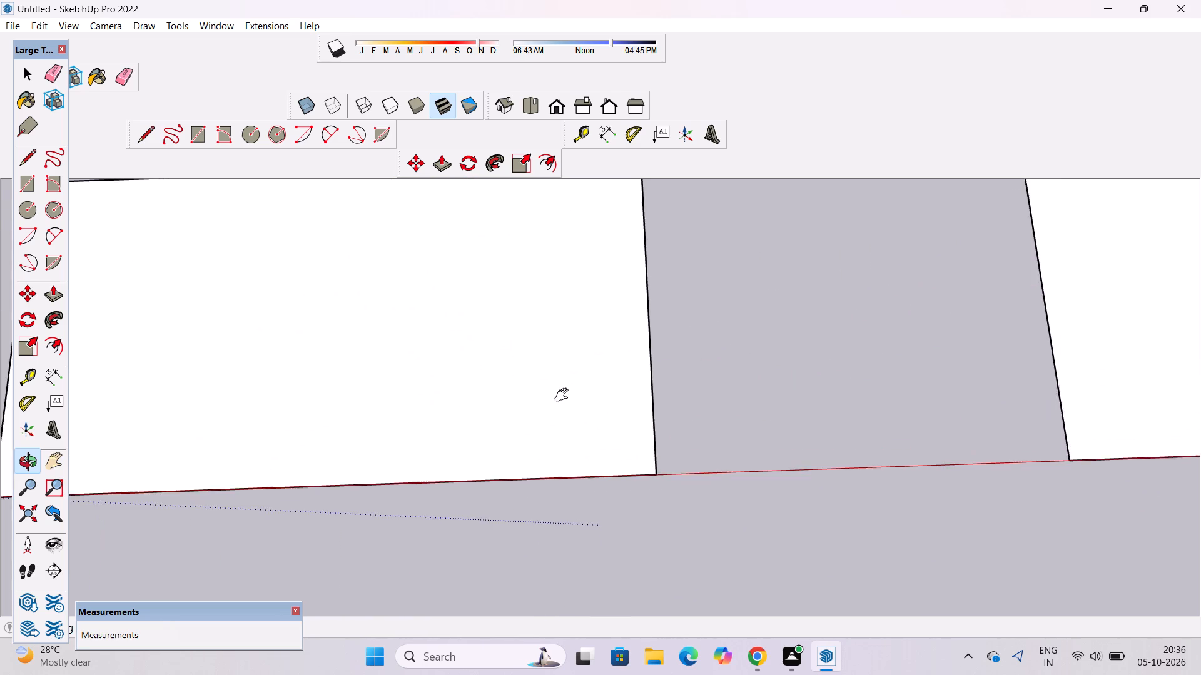
{"action": "left_click_drag", "start_coordinate": [536, 406], "coordinate": [740, 383], "text": "shift"}
{"action": "scroll", "coordinate": [716, 386], "scroll_direction": "down", "scroll_amount": 6, "text": "shift"}
{"action": "left_click_drag", "start_coordinate": [716, 386], "coordinate": [713, 399], "text": "shift"}
{"action": "left_click_drag", "start_coordinate": [696, 409], "coordinate": [688, 354]}
{"action": "scroll", "coordinate": [670, 373], "scroll_direction": "up", "scroll_amount": 3, "text": "shift"}
{"action": "left_click_drag", "start_coordinate": [670, 373], "coordinate": [647, 375], "text": "shift"}
Push/Pull the original rectangle's face at the origin upward by 1' to form a thin slab.
{"action": "key", "text": "space"}
{"action": "left_click", "coordinate": [647, 376]}
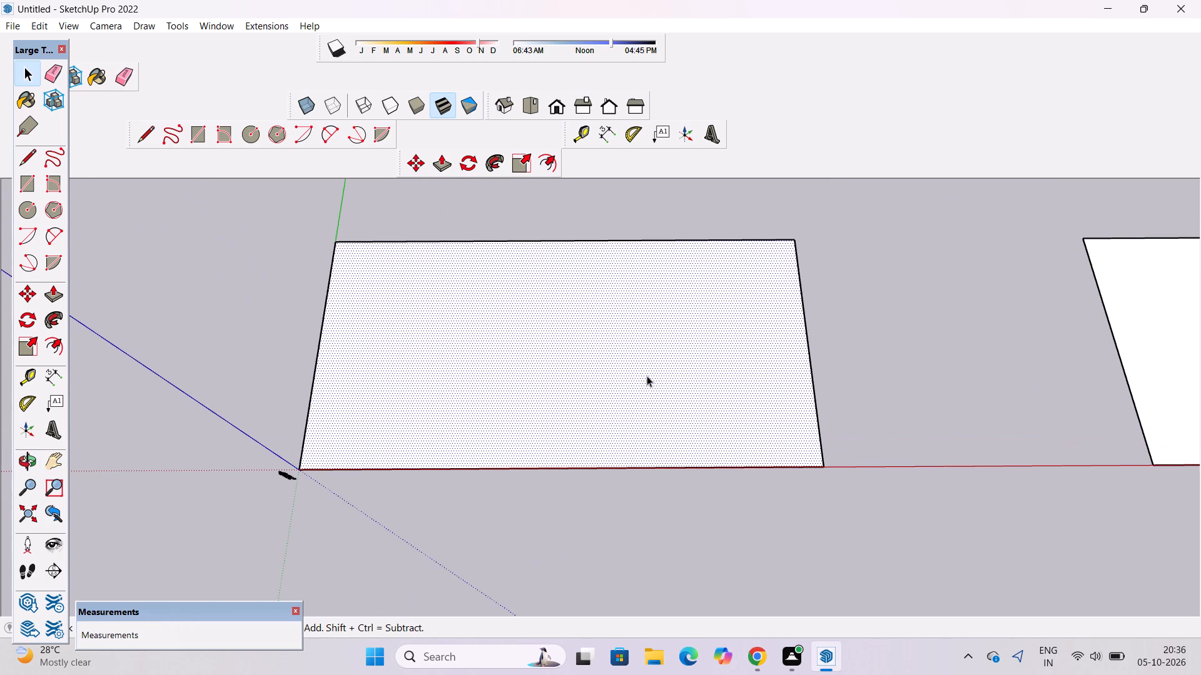
{"action": "key", "text": "p"}
{"action": "left_click", "coordinate": [647, 376]}
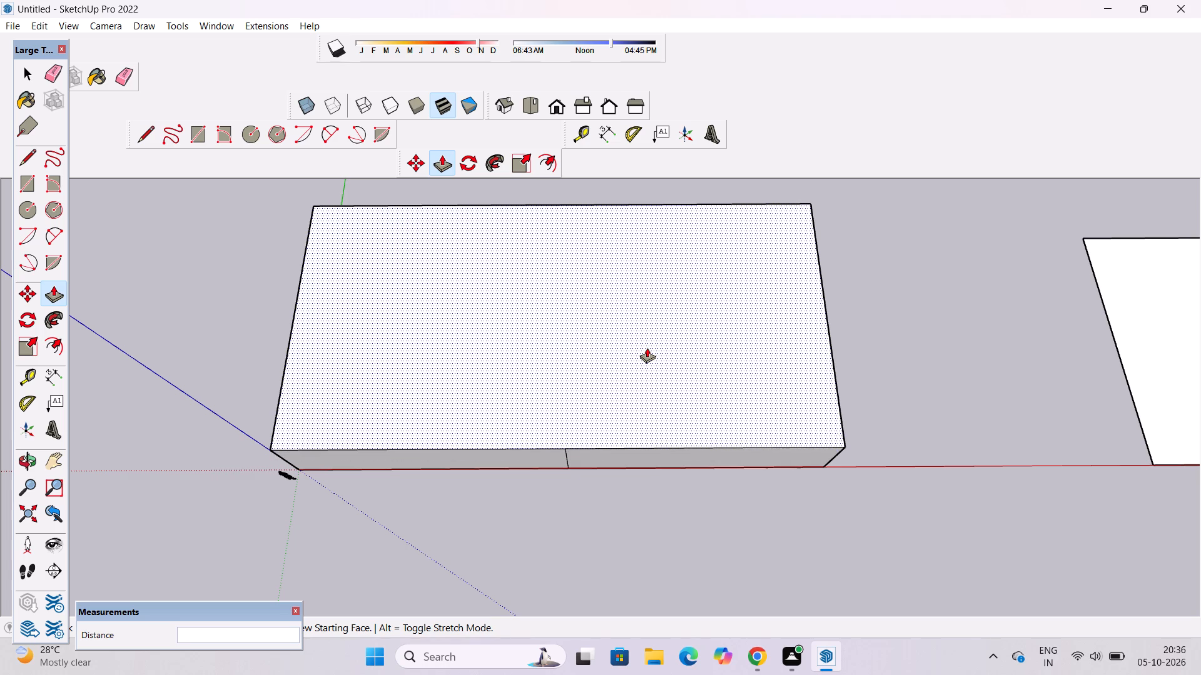
{"action": "scroll", "coordinate": [647, 347], "scroll_direction": "up", "scroll_amount": 1}
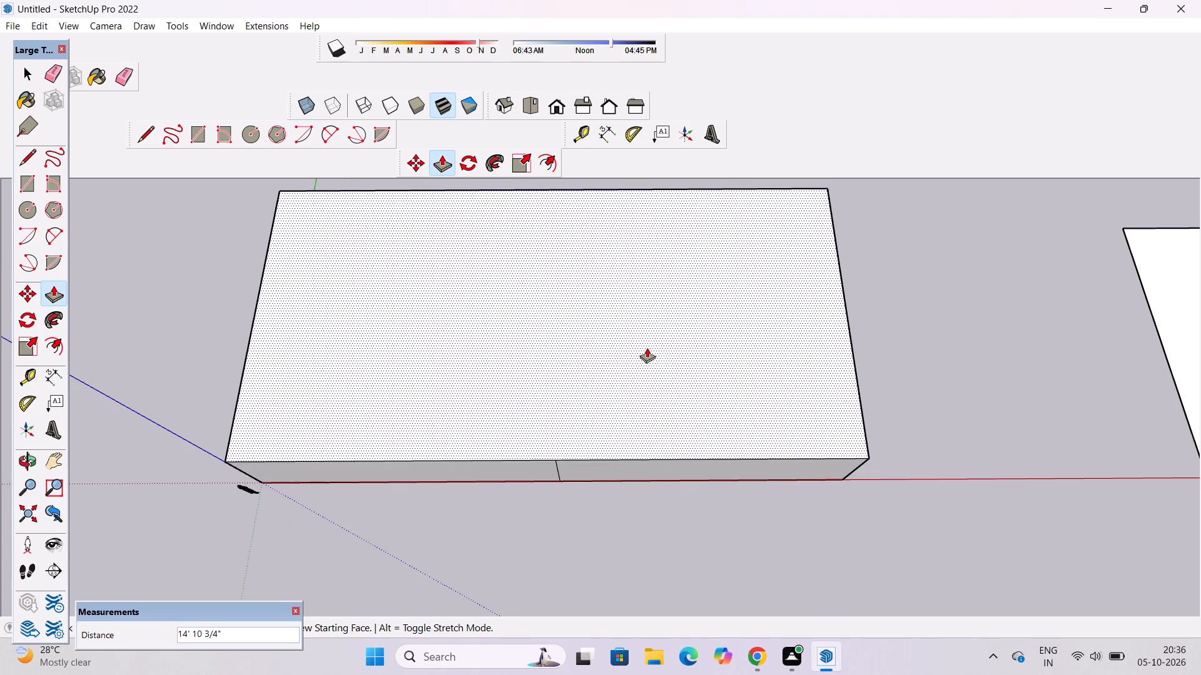
{"action": "scroll", "coordinate": [647, 347], "scroll_direction": "down", "scroll_amount": 3}
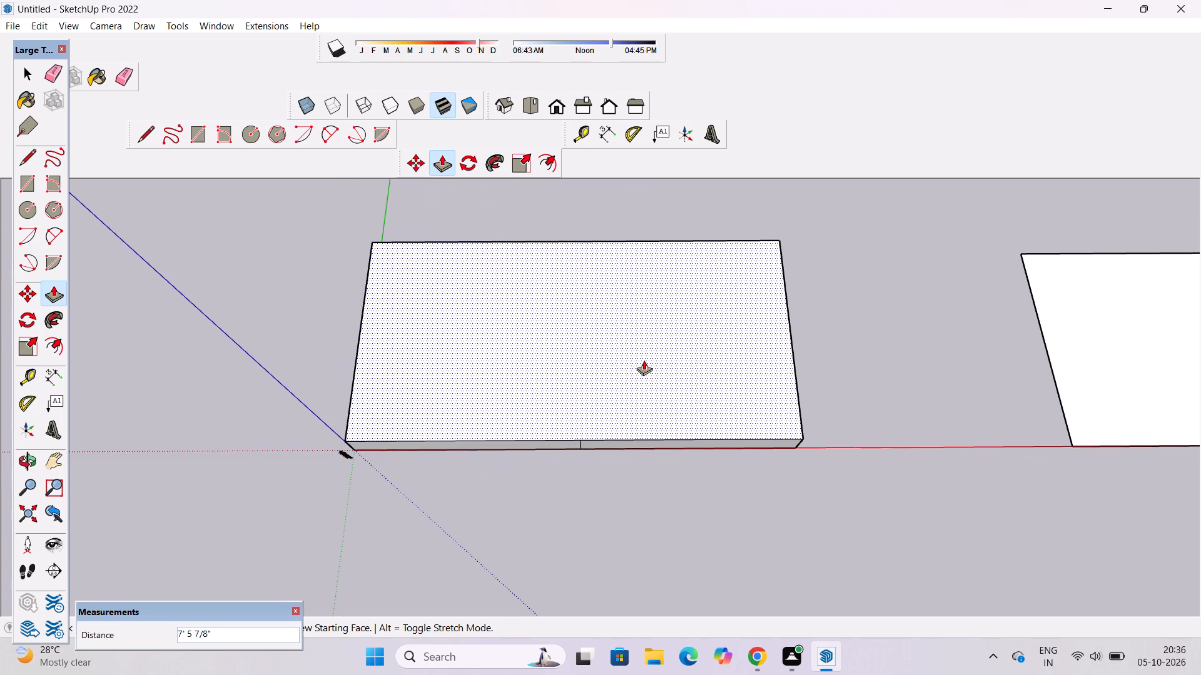
{"action": "scroll", "coordinate": [644, 360], "scroll_direction": "up", "scroll_amount": 2}
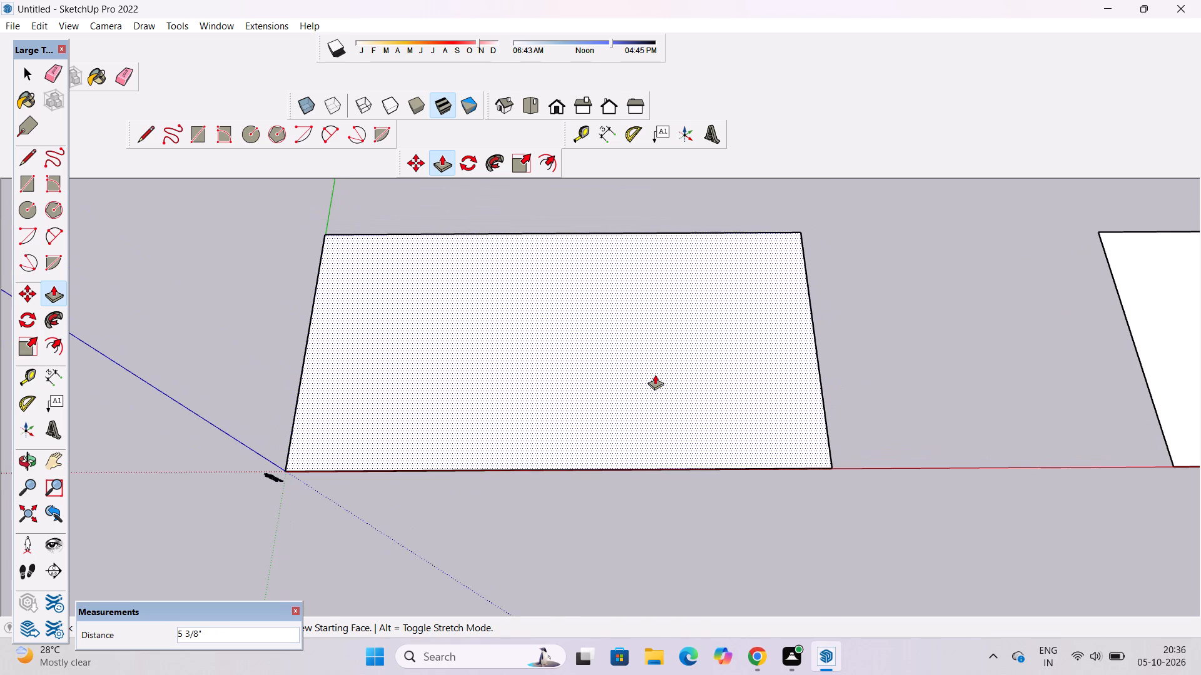
{"action": "scroll", "coordinate": [659, 367], "scroll_direction": "down", "scroll_amount": 1}
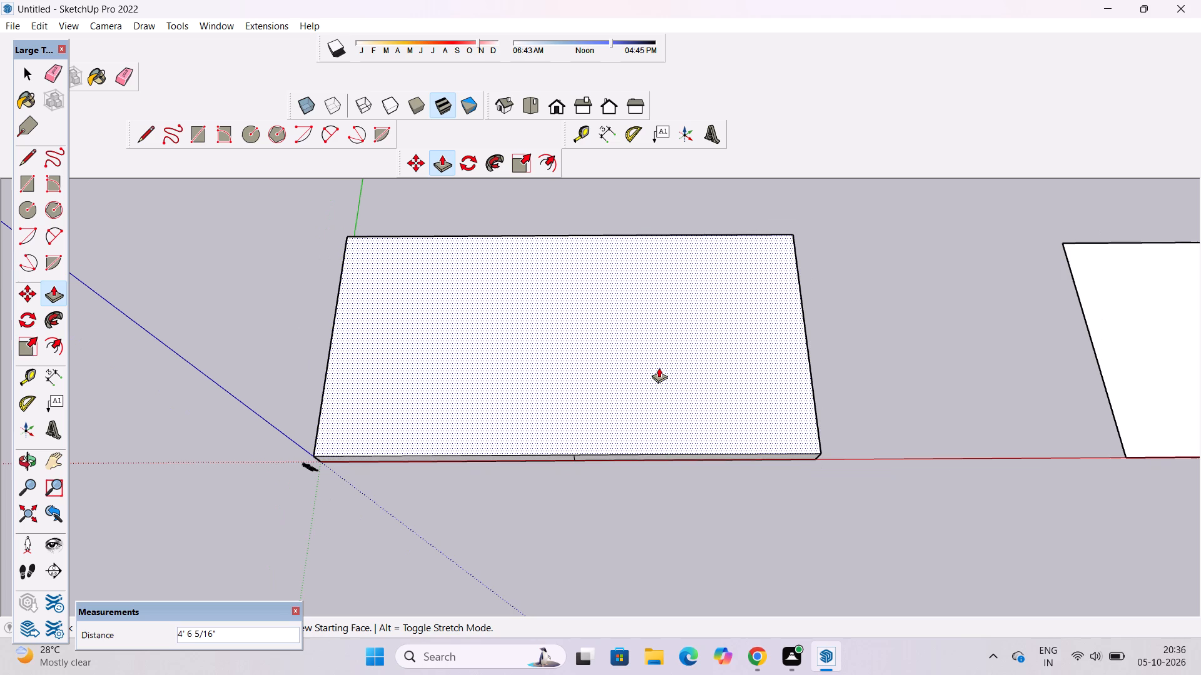
{"action": "scroll", "coordinate": [659, 361], "scroll_direction": "up", "scroll_amount": 1}
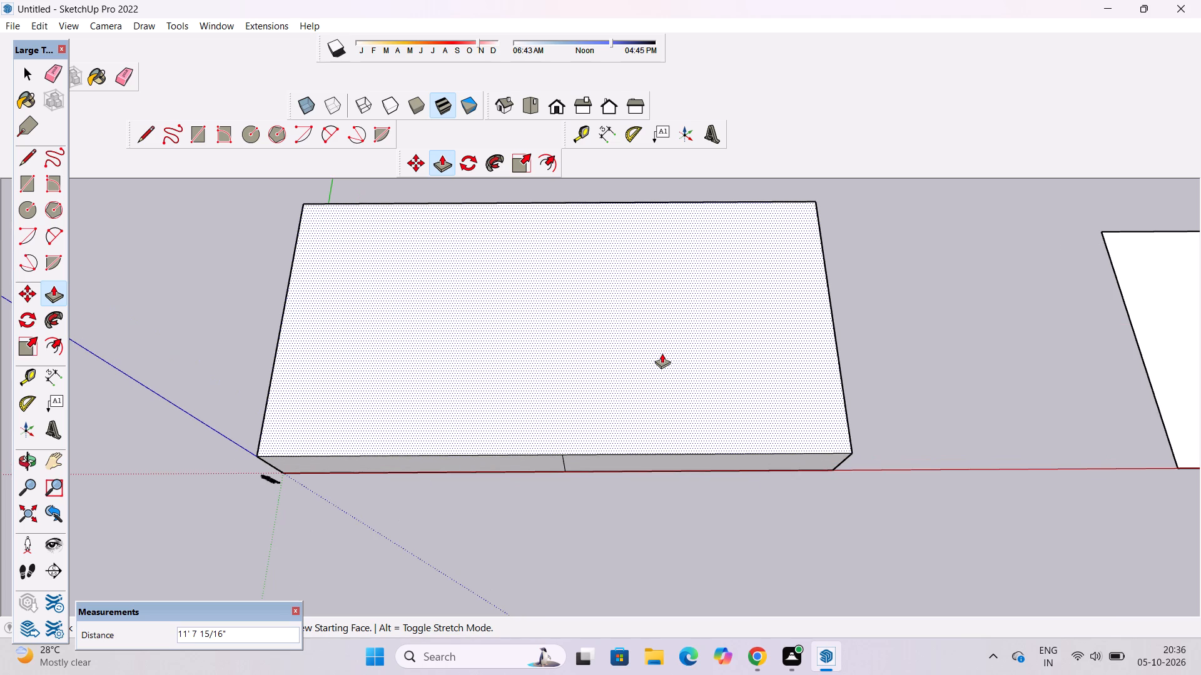
{"action": "type", "text": "1'"}
{"action": "key", "text": "Return"}
Erase the short vertical edge dividing the slab's side face along the red axis.
{"action": "type", "text": "lo"}
{"action": "scroll", "coordinate": [570, 497], "scroll_direction": "up", "scroll_amount": 5}
{"action": "left_click_drag", "start_coordinate": [570, 501], "coordinate": [594, 423]}
{"action": "scroll", "coordinate": [580, 494], "scroll_direction": "up", "scroll_amount": 2}
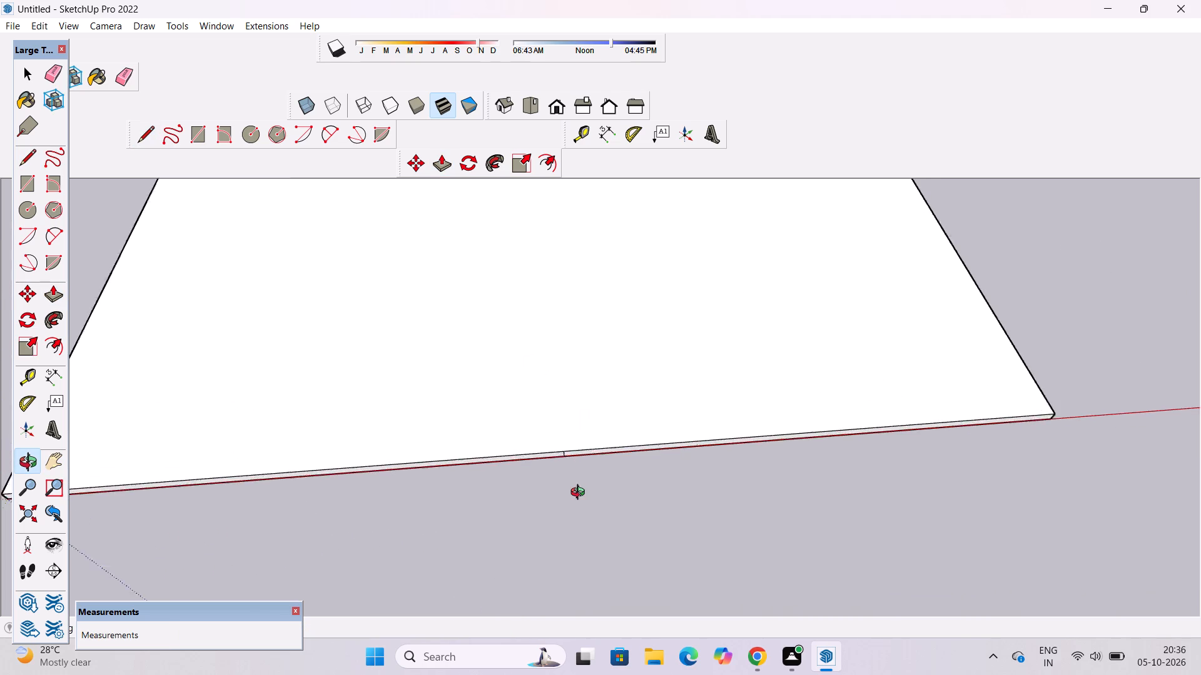
{"action": "scroll", "coordinate": [580, 494], "scroll_direction": "up", "scroll_amount": 7}
{"action": "left_click_drag", "start_coordinate": [575, 450], "coordinate": [567, 377]}
{"action": "scroll", "coordinate": [565, 393], "scroll_direction": "down", "scroll_amount": 5}
{"action": "scroll", "coordinate": [554, 407], "scroll_direction": "up", "scroll_amount": 8}
{"action": "key", "text": "e"}
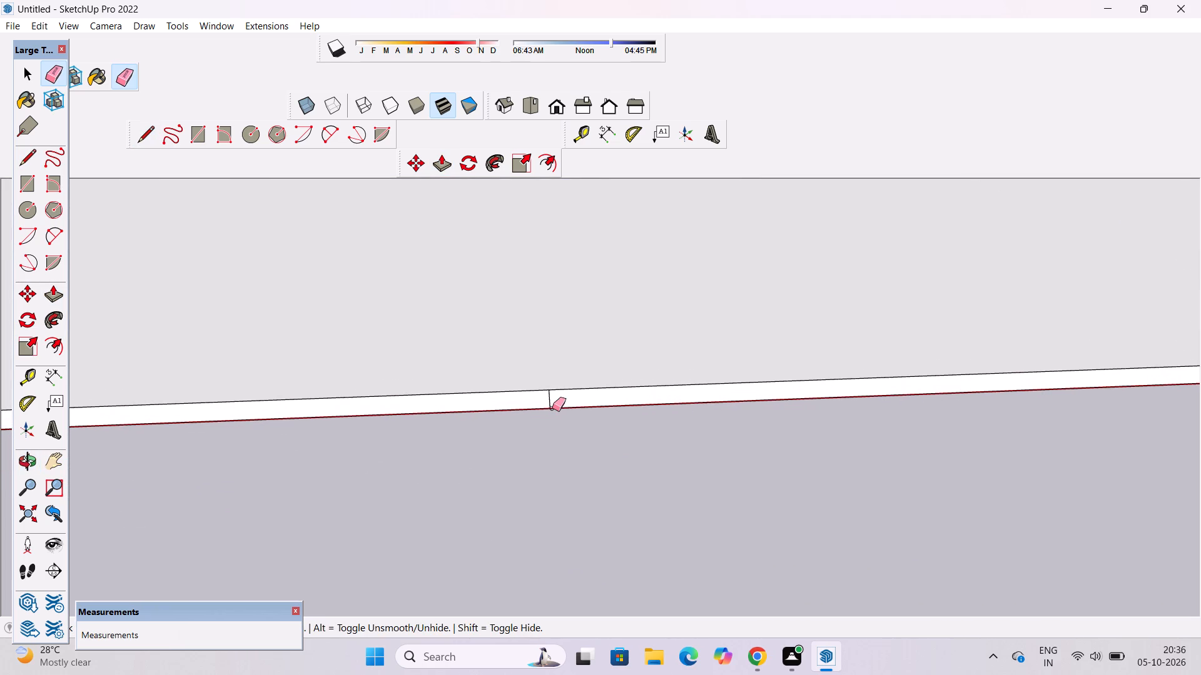
{"action": "scroll", "coordinate": [552, 408], "scroll_direction": "up", "scroll_amount": 3}
{"action": "left_click", "coordinate": [552, 399]}
{"action": "key", "text": "o"}
{"action": "scroll", "coordinate": [547, 398], "scroll_direction": "down", "scroll_amount": 7}
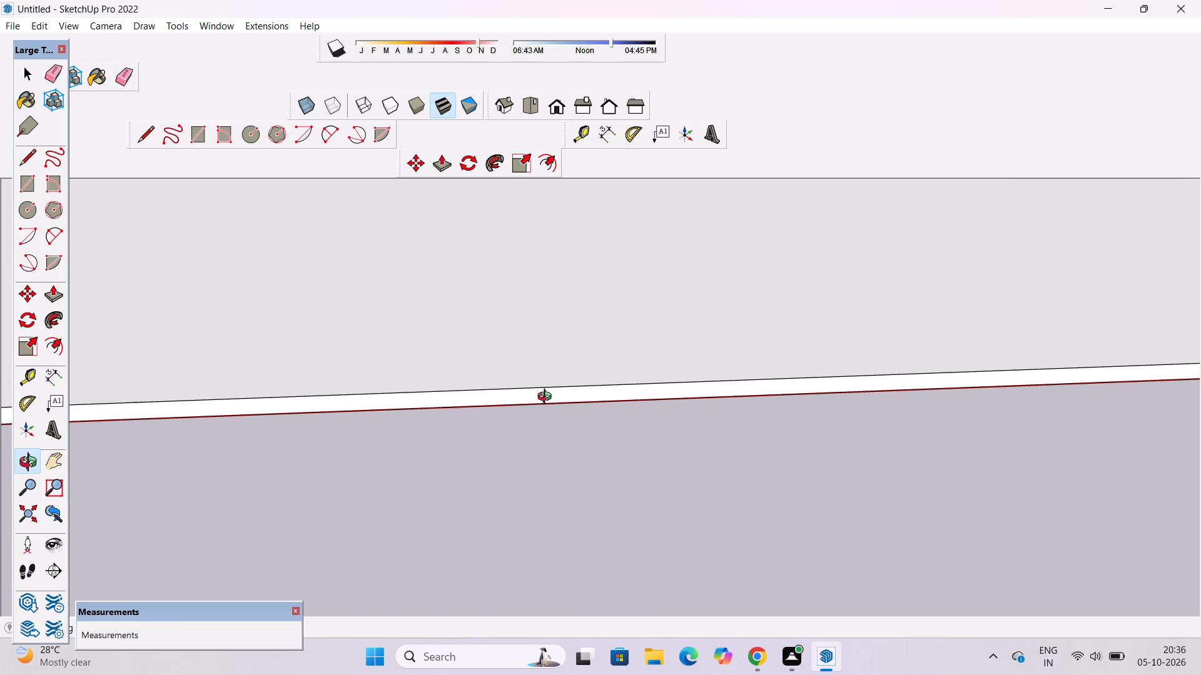
{"action": "scroll", "coordinate": [547, 398], "scroll_direction": "down", "scroll_amount": 3}
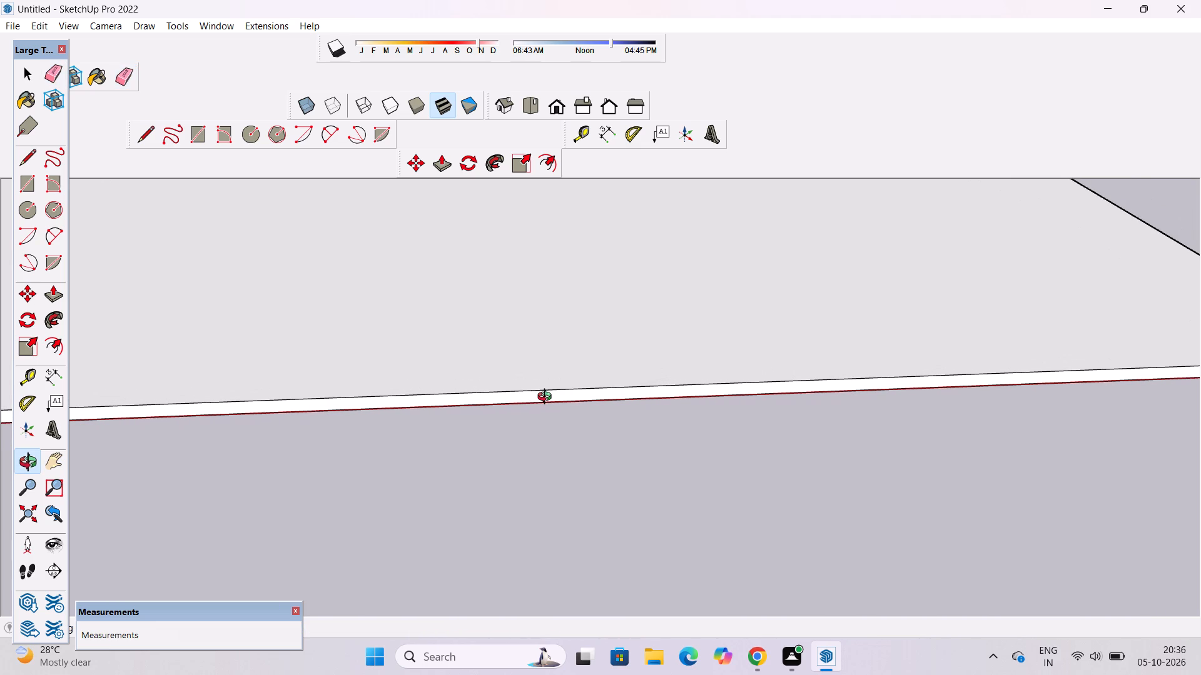
Examine the slab's thin side face along the red axis, then the whole slab at the origin.
{"action": "left_click_drag", "start_coordinate": [552, 406], "coordinate": [550, 416]}
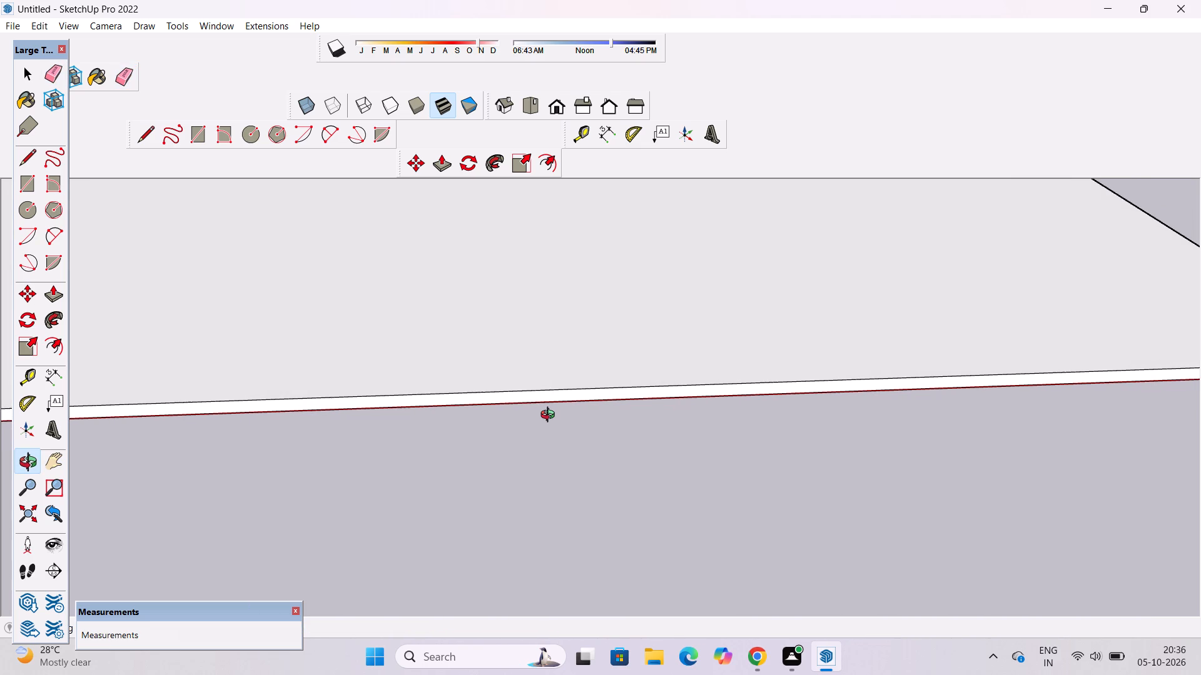
{"action": "scroll", "coordinate": [550, 418], "scroll_direction": "up", "scroll_amount": 1}
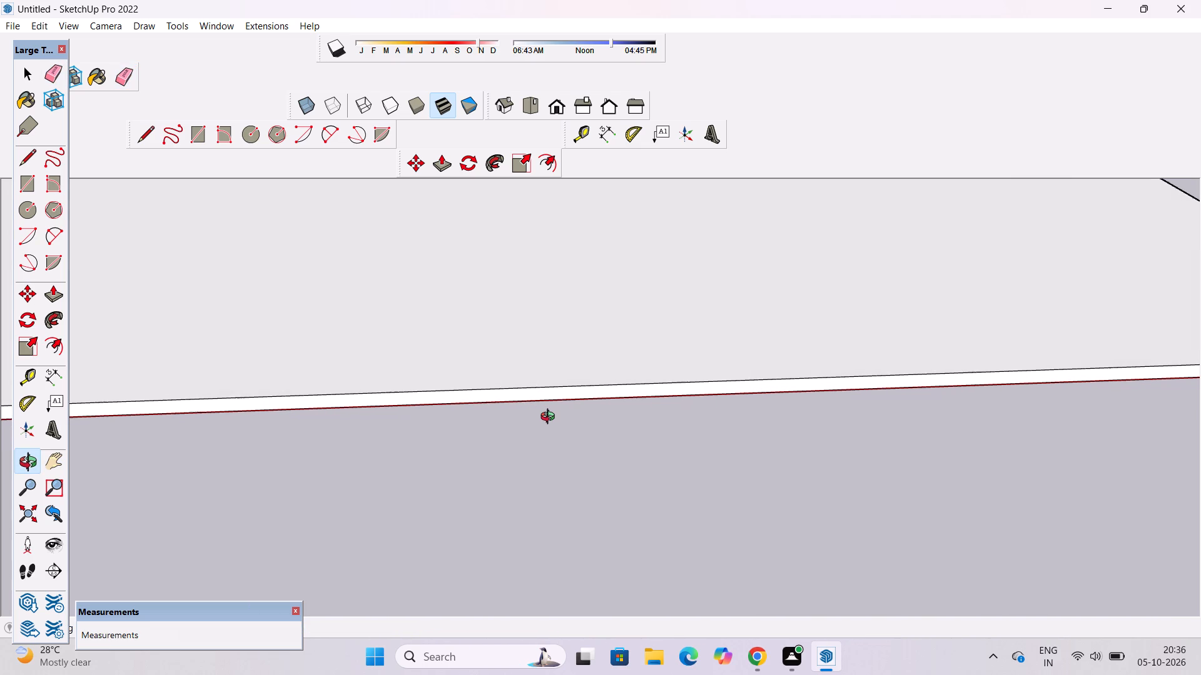
{"action": "scroll", "coordinate": [550, 418], "scroll_direction": "down", "scroll_amount": 5}
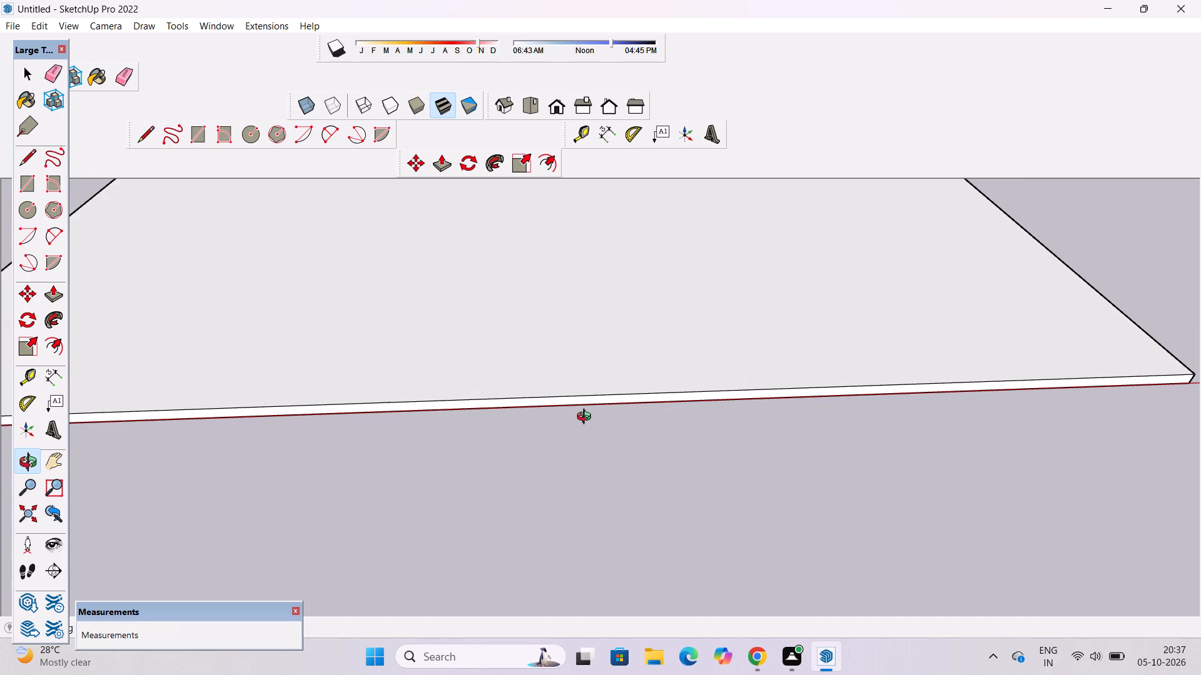
{"action": "scroll", "coordinate": [587, 418], "scroll_direction": "down", "scroll_amount": 1}
{"action": "left_click", "coordinate": [601, 410]}
{"action": "scroll", "coordinate": [601, 413], "scroll_direction": "down", "scroll_amount": 5}
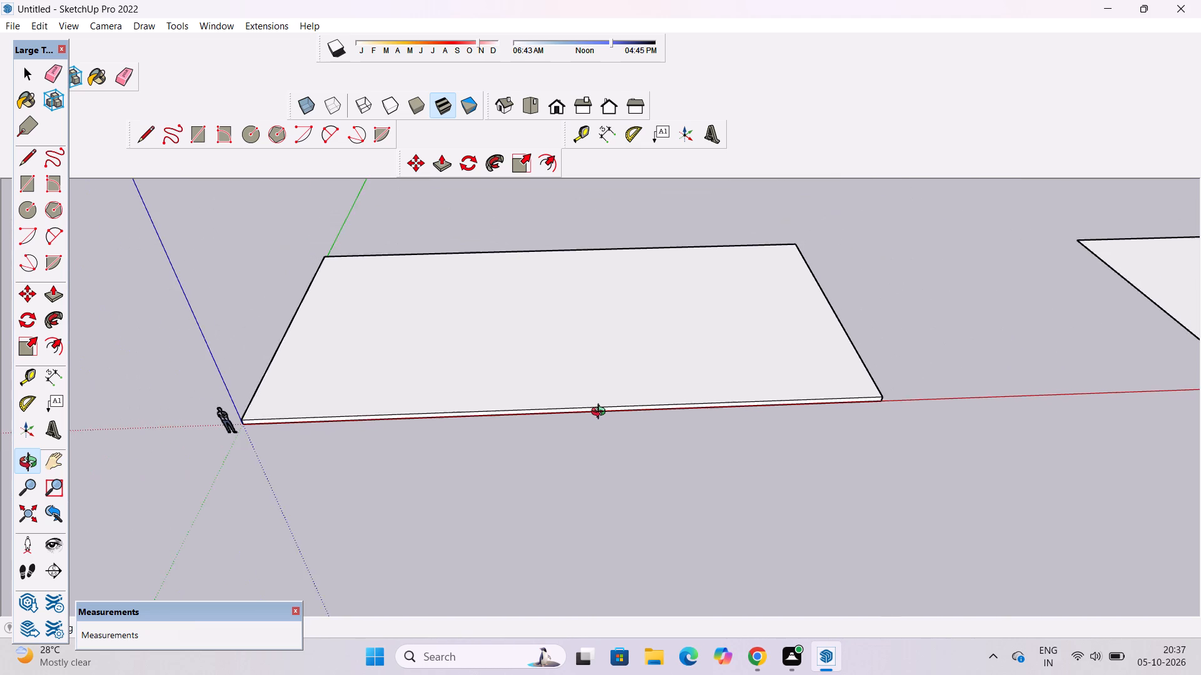
{"action": "scroll", "coordinate": [601, 413], "scroll_direction": "down", "scroll_amount": 1}
{"action": "scroll", "coordinate": [601, 413], "scroll_direction": "up", "scroll_amount": 6}
{"action": "scroll", "coordinate": [601, 413], "scroll_direction": "down", "scroll_amount": 4}
{"action": "left_click_drag", "start_coordinate": [622, 399], "coordinate": [619, 407], "text": "shift"}
{"action": "left_click_drag", "start_coordinate": [619, 407], "coordinate": [618, 416]}
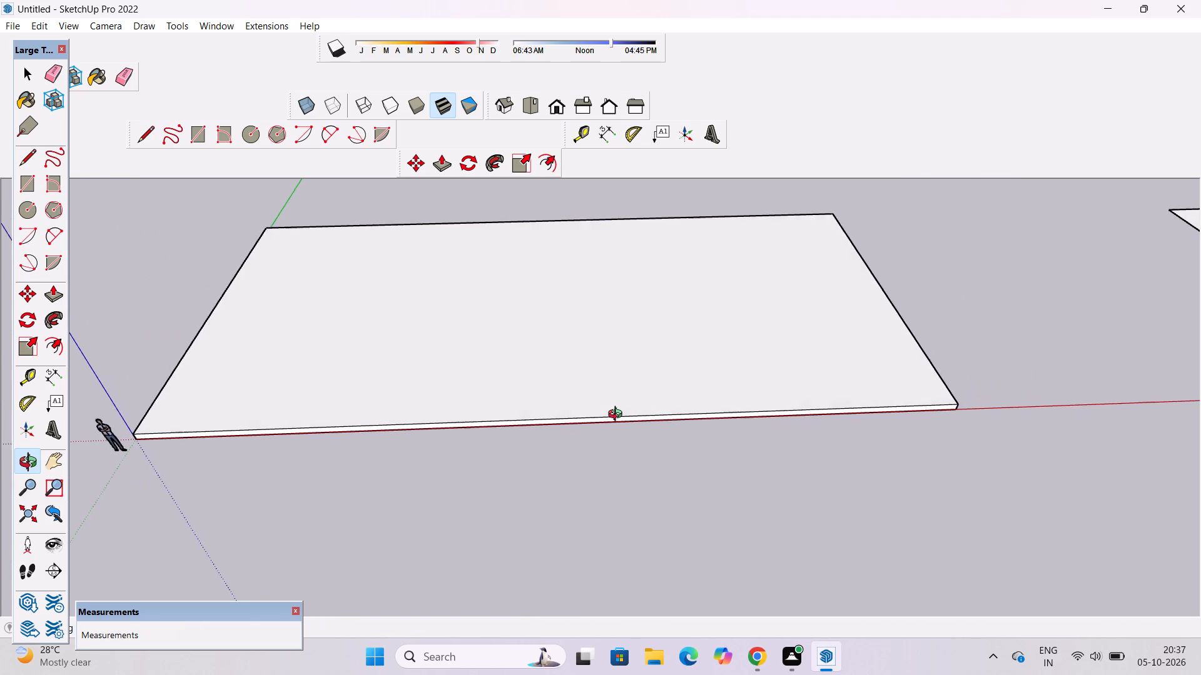
{"action": "left_click_drag", "start_coordinate": [618, 416], "coordinate": [616, 422]}
{"action": "scroll", "coordinate": [616, 422], "scroll_direction": "down", "scroll_amount": 1}
{"action": "left_click_drag", "start_coordinate": [614, 423], "coordinate": [611, 431]}
{"action": "scroll", "coordinate": [611, 431], "scroll_direction": "up", "scroll_amount": 1}
{"action": "left_click", "coordinate": [611, 431]}
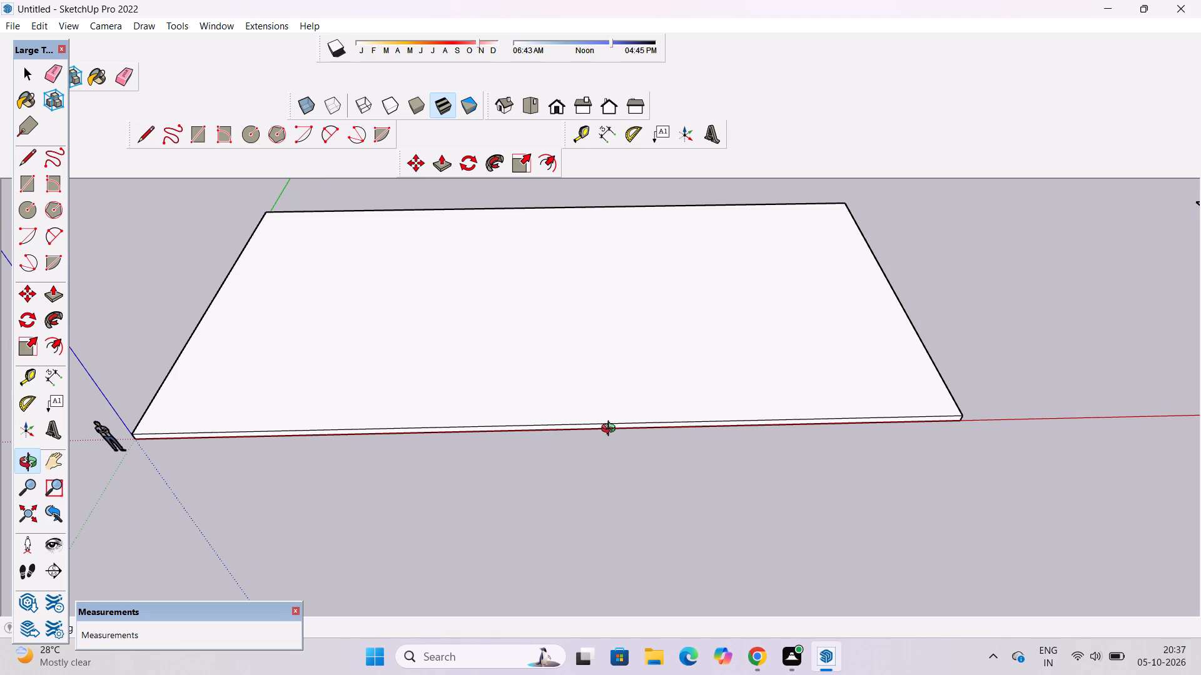
{"action": "scroll", "coordinate": [611, 430], "scroll_direction": "down", "scroll_amount": 4}
{"action": "scroll", "coordinate": [612, 428], "scroll_direction": "up", "scroll_amount": 7}
{"action": "scroll", "coordinate": [612, 428], "scroll_direction": "down", "scroll_amount": 1}
{"action": "left_click", "coordinate": [614, 417], "text": "shift"}
{"action": "scroll", "coordinate": [614, 417], "scroll_direction": "down", "scroll_amount": 4}
{"action": "left_click_drag", "start_coordinate": [614, 417], "coordinate": [596, 419], "text": "shift"}
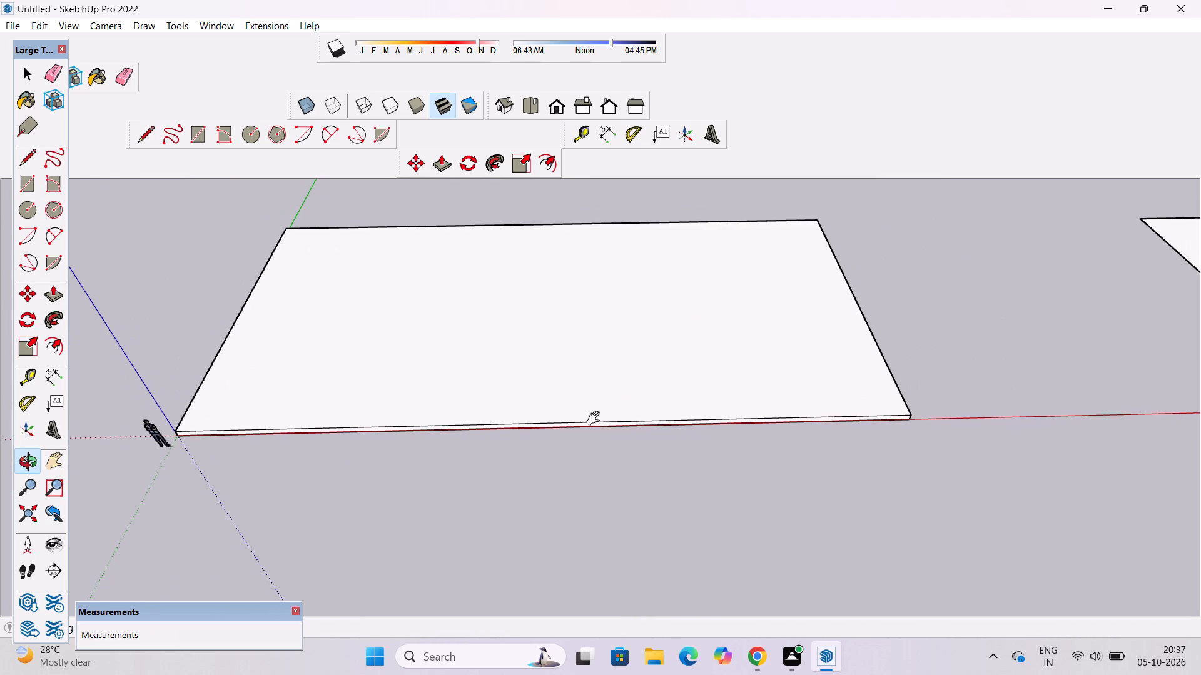
Push/Pull the top face of the slab at the origin.
{"action": "key", "text": "space"}
{"action": "left_click", "coordinate": [617, 397]}
{"action": "key", "text": "p"}
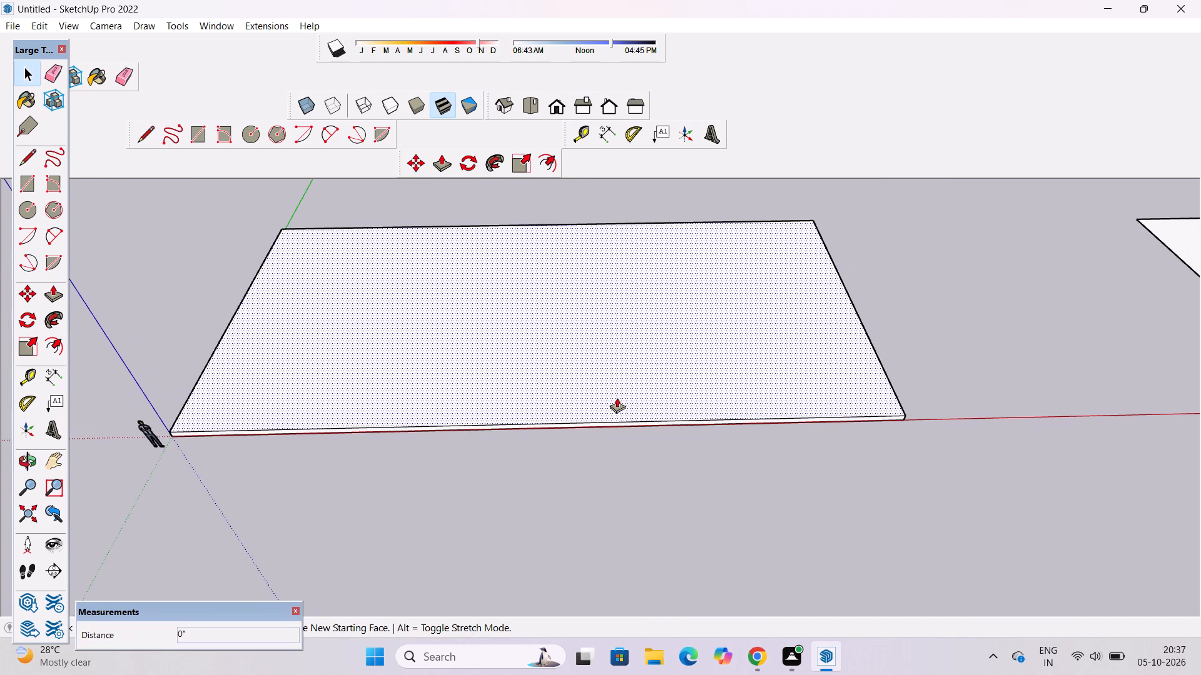
{"action": "left_click", "coordinate": [617, 397]}
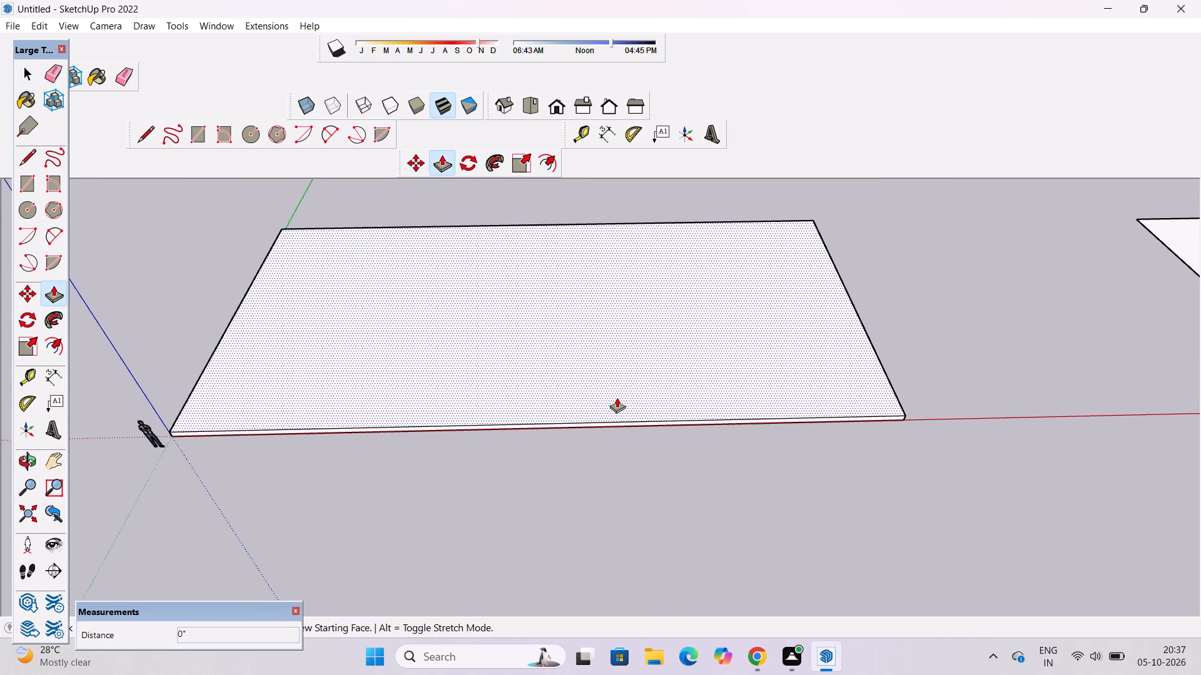
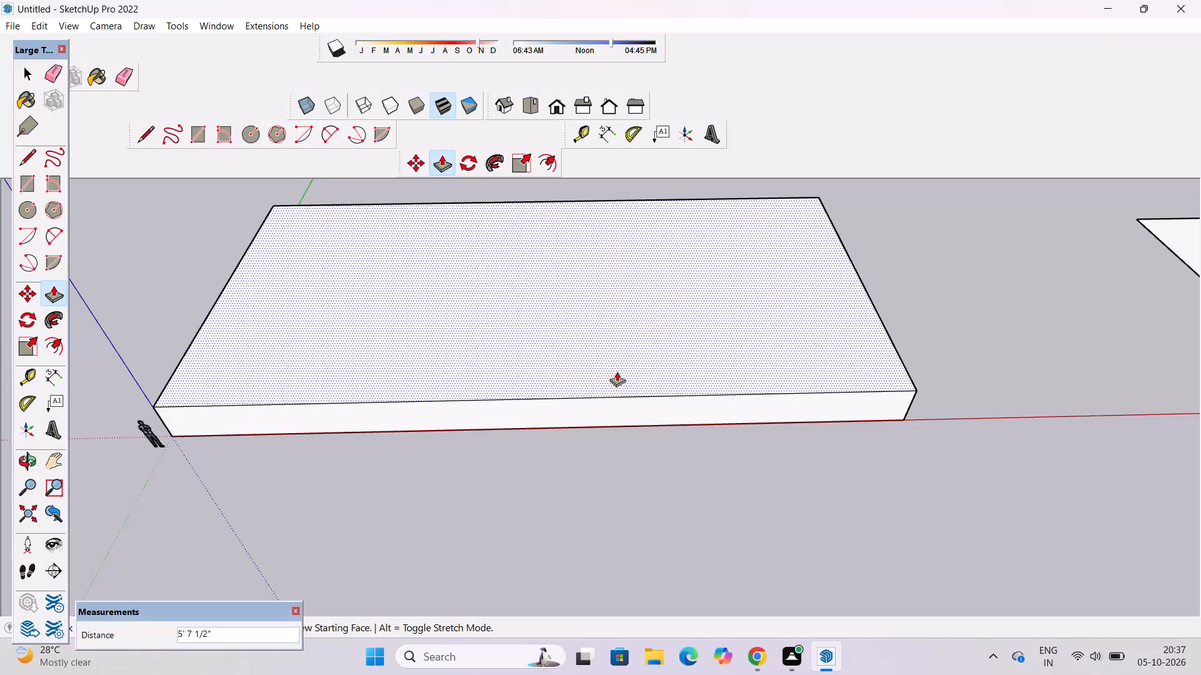
Set the Push/Pull distance of the top face of the slab at the origin to 1'.
{"action": "type", "text": "1'"}
{"action": "key", "text": "Return"}
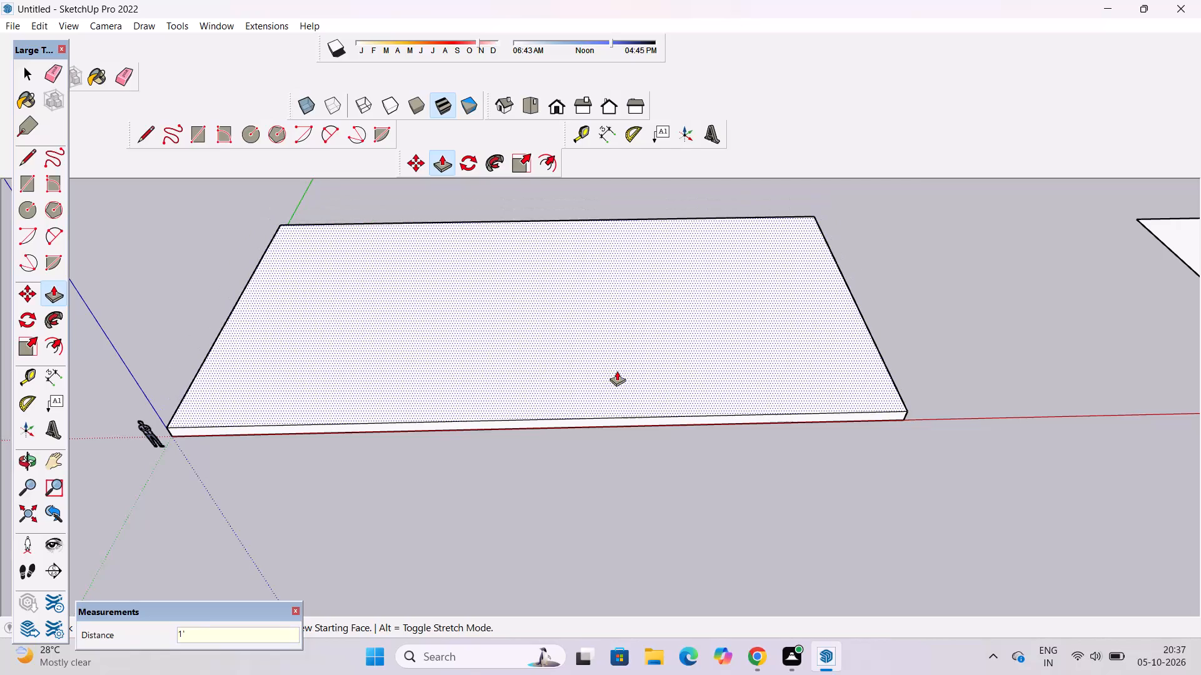
Examine the slab at the origin from several angles and its far lower corner on the red axis, with nothing selected.
{"action": "scroll", "coordinate": [617, 371], "scroll_direction": "down", "scroll_amount": 1}
{"action": "key", "text": "o"}
{"action": "scroll", "coordinate": [617, 371], "scroll_direction": "down", "scroll_amount": 4}
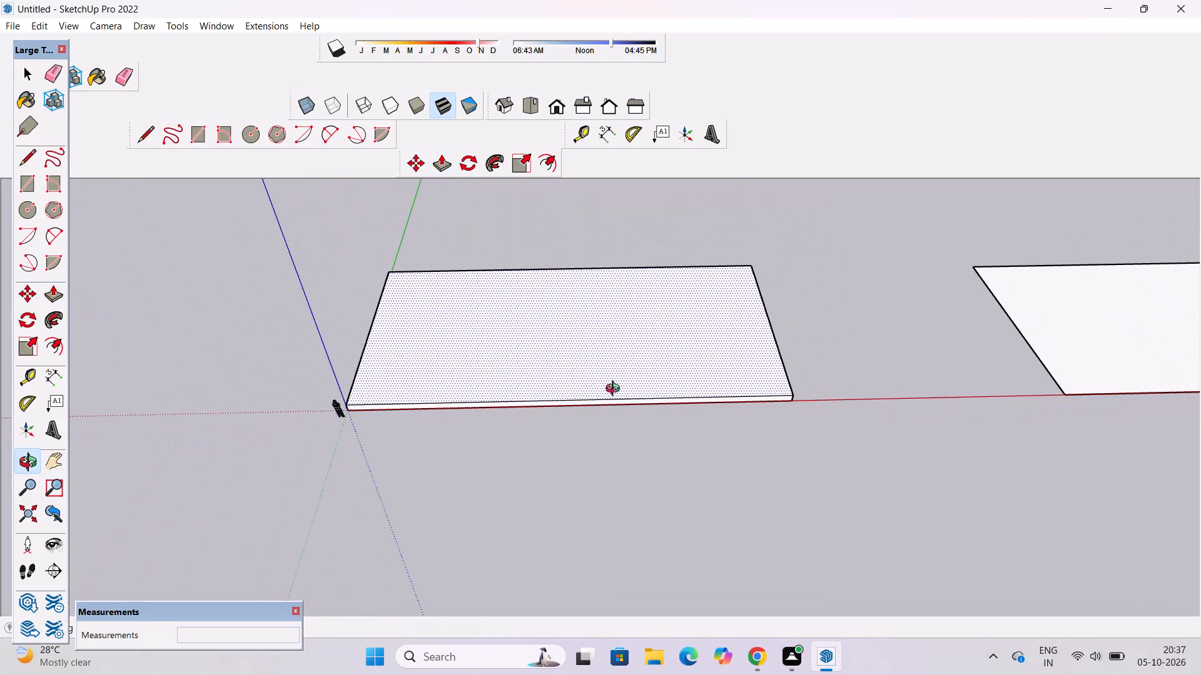
{"action": "left_click_drag", "start_coordinate": [621, 397], "coordinate": [639, 402], "text": "shift"}
{"action": "left_click_drag", "start_coordinate": [642, 391], "coordinate": [642, 397], "text": "shift"}
{"action": "left_click_drag", "start_coordinate": [642, 399], "coordinate": [640, 410]}
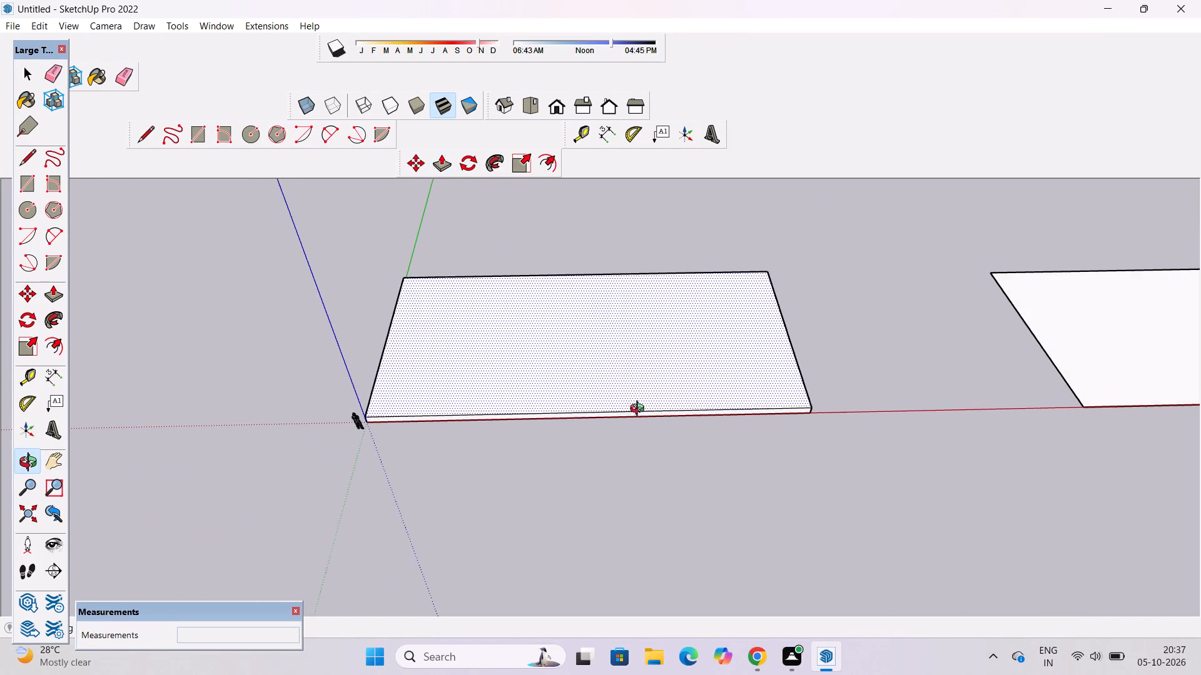
{"action": "left_click_drag", "start_coordinate": [640, 410], "coordinate": [639, 435]}
{"action": "scroll", "coordinate": [639, 434], "scroll_direction": "up", "scroll_amount": 1}
{"action": "left_click_drag", "start_coordinate": [639, 430], "coordinate": [636, 409], "text": "shift"}
{"action": "left_click_drag", "start_coordinate": [635, 421], "coordinate": [643, 461]}
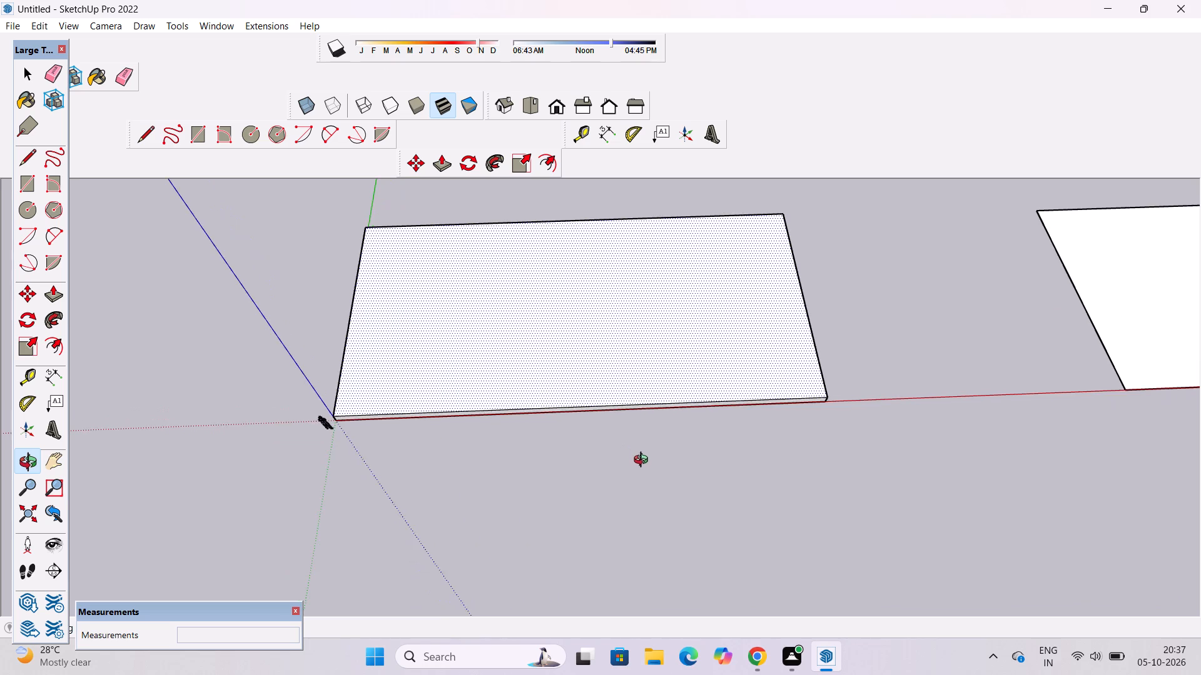
{"action": "scroll", "coordinate": [646, 451], "scroll_direction": "up", "scroll_amount": 4}
{"action": "left_click_drag", "start_coordinate": [653, 421], "coordinate": [693, 428], "text": "shift"}
{"action": "scroll", "coordinate": [693, 428], "scroll_direction": "down", "scroll_amount": 4}
{"action": "left_click_drag", "start_coordinate": [693, 428], "coordinate": [619, 482], "text": "shift"}
{"action": "left_click_drag", "start_coordinate": [818, 461], "coordinate": [772, 409]}
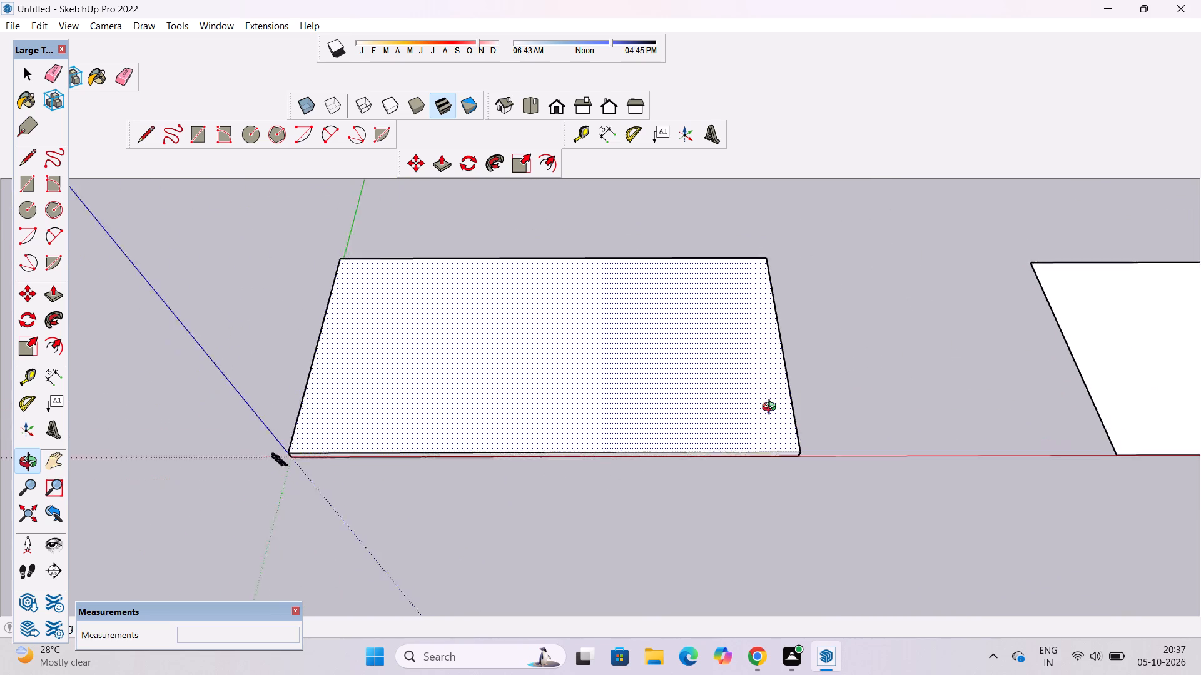
{"action": "left_click_drag", "start_coordinate": [772, 409], "coordinate": [763, 386]}
{"action": "scroll", "coordinate": [803, 476], "scroll_direction": "up", "scroll_amount": 4}
{"action": "left_click_drag", "start_coordinate": [804, 473], "coordinate": [716, 414], "text": "shift"}
{"action": "scroll", "coordinate": [714, 403], "scroll_direction": "up", "scroll_amount": 10, "text": "shift"}
{"action": "left_click_drag", "start_coordinate": [711, 399], "coordinate": [712, 407], "text": "shift"}
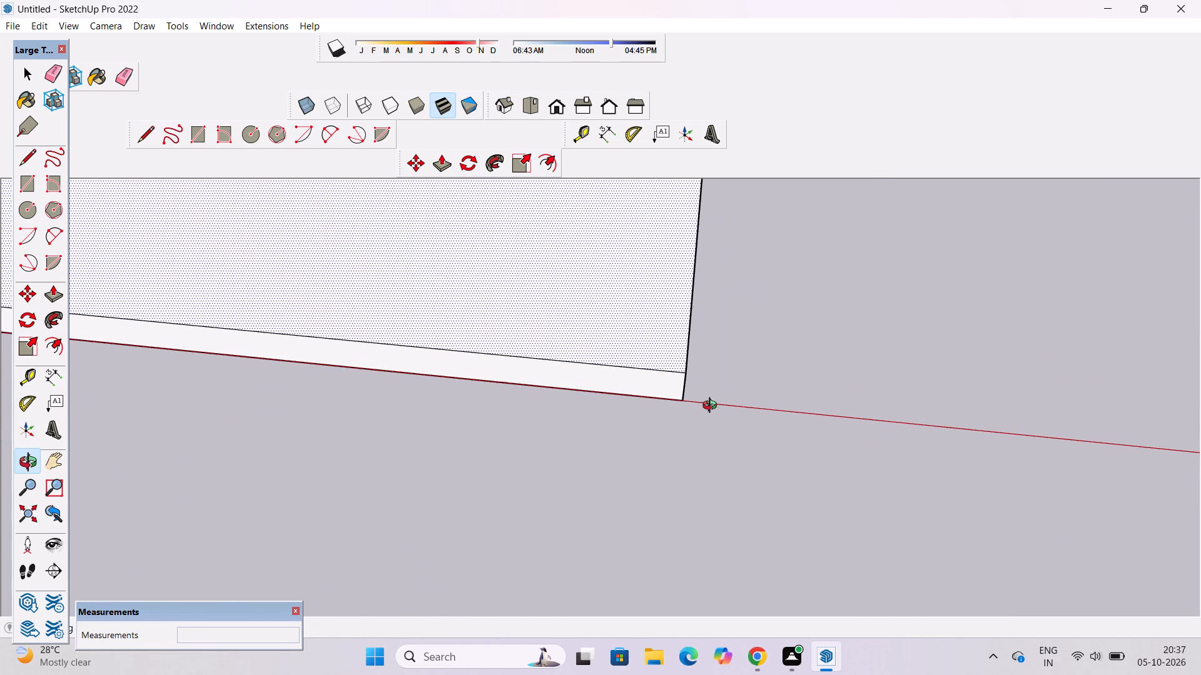
{"action": "scroll", "coordinate": [712, 403], "scroll_direction": "up", "scroll_amount": 1}
{"action": "key", "text": "space"}
{"action": "left_click", "coordinate": [726, 385]}
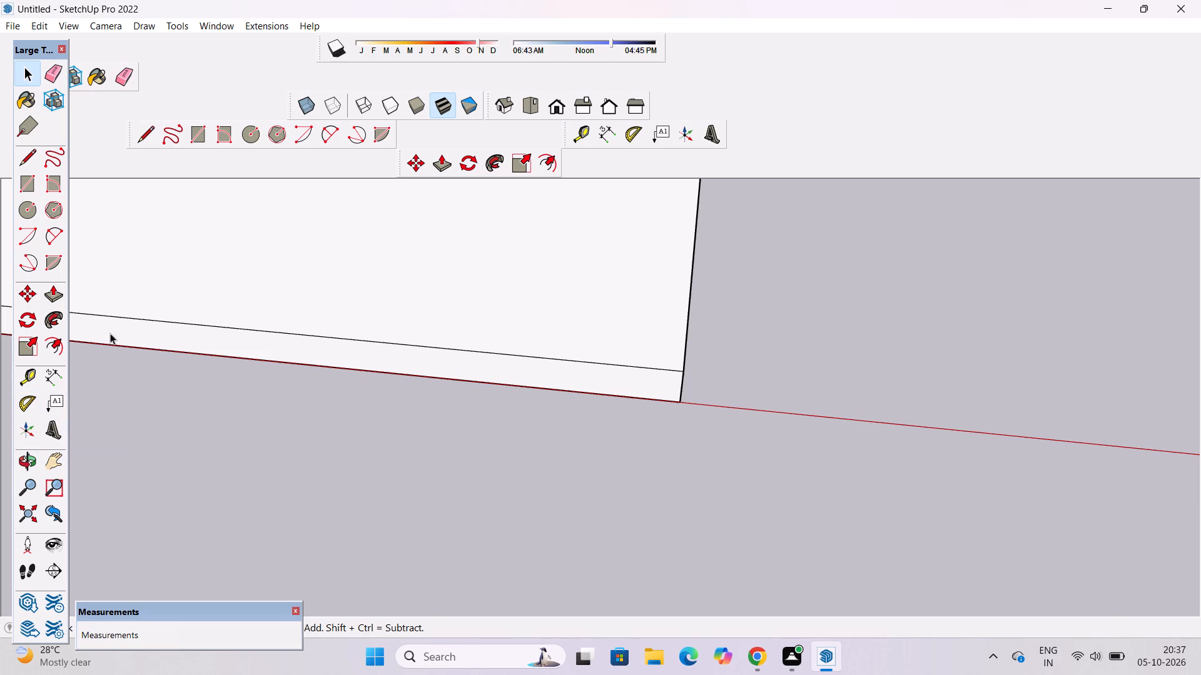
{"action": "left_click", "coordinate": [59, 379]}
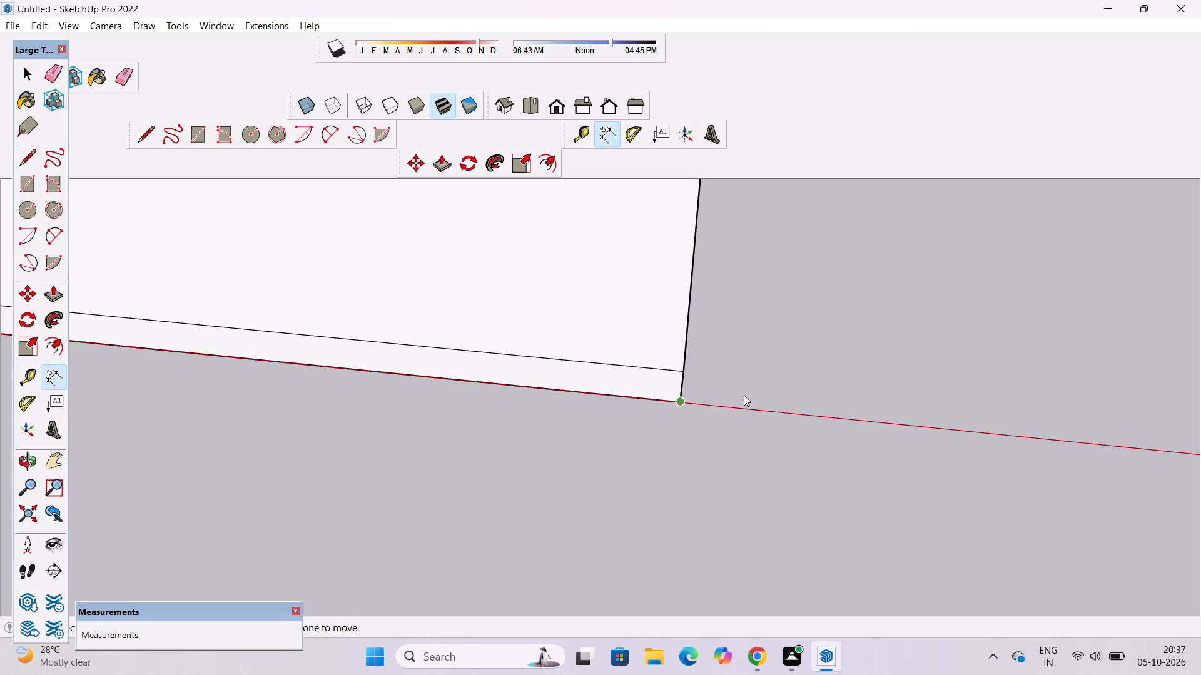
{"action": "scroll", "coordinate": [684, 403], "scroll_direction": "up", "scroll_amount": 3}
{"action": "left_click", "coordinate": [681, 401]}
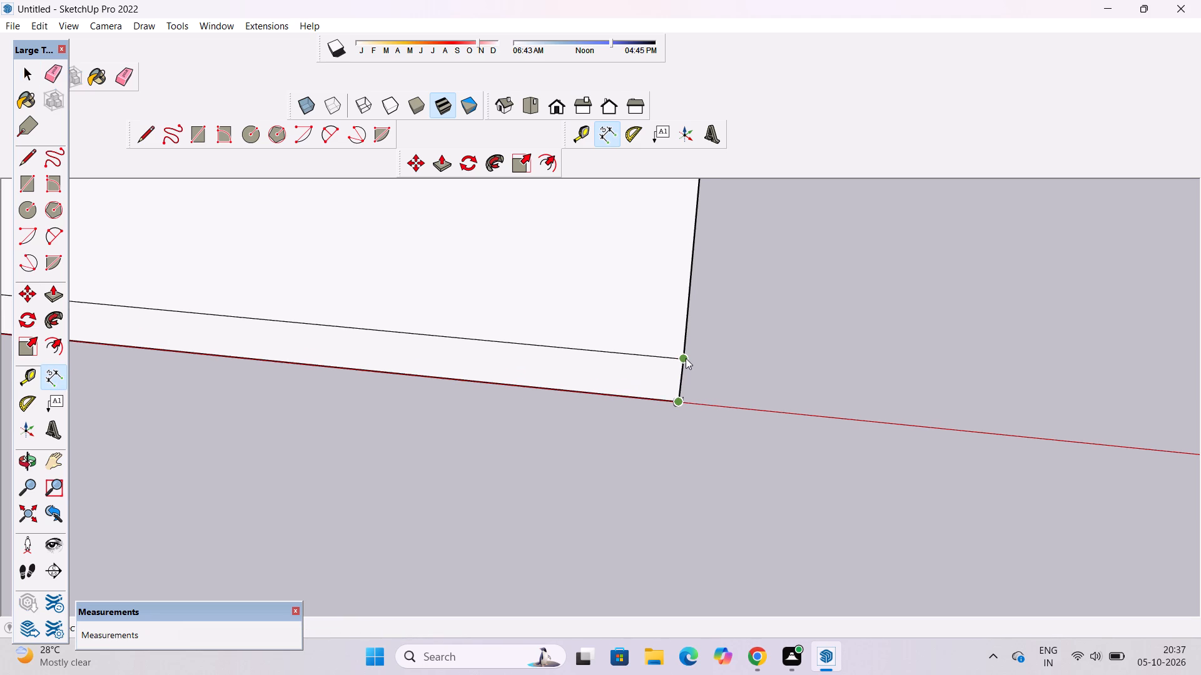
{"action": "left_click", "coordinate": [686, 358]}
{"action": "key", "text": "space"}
Examine the slab's thin side along the red axis and its top face from high and low angles.
{"action": "type", "text": "o"}
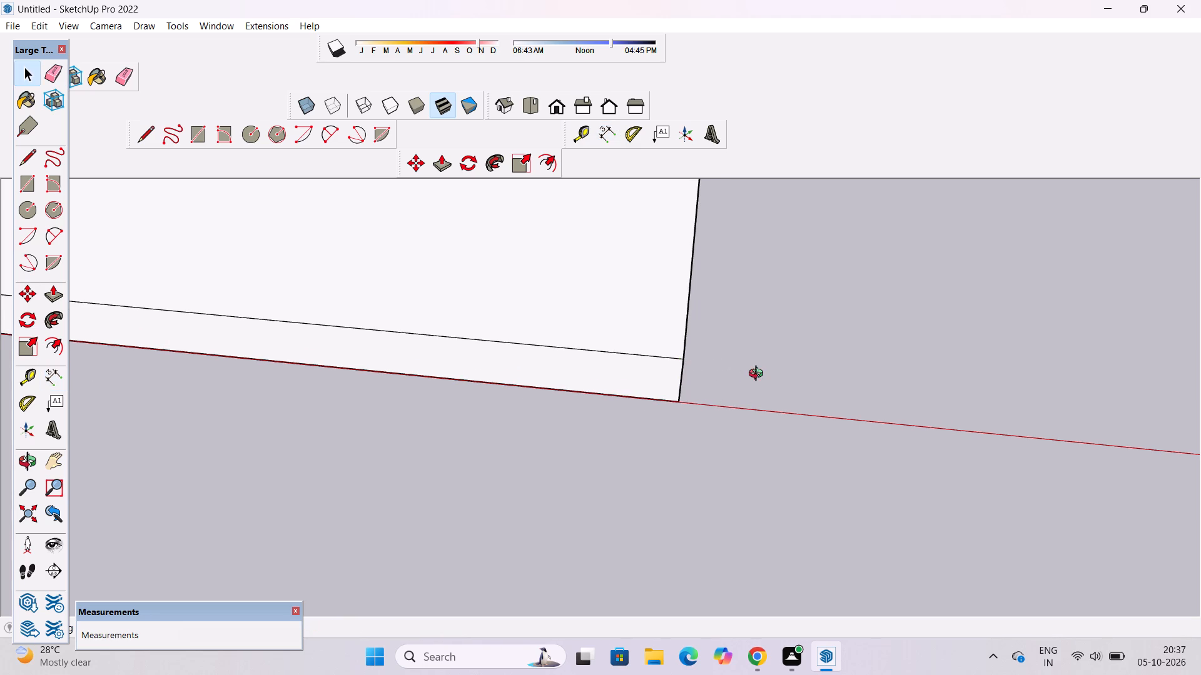
{"action": "scroll", "coordinate": [745, 382], "scroll_direction": "down", "scroll_amount": 14}
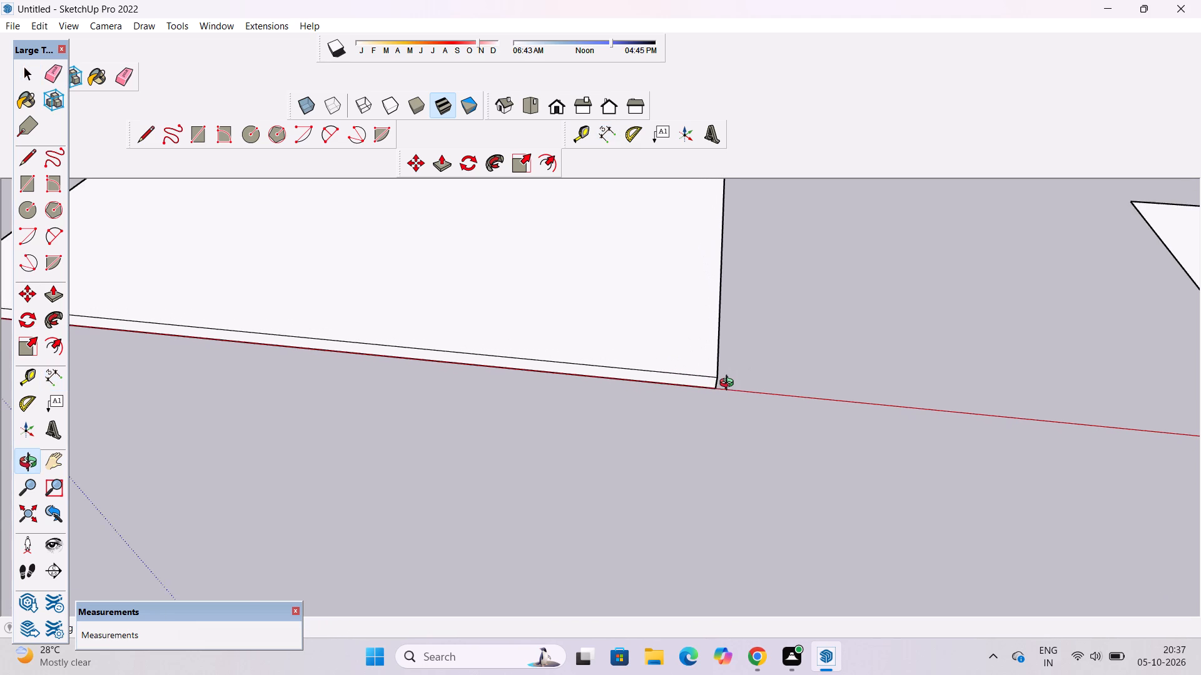
{"action": "scroll", "coordinate": [734, 384], "scroll_direction": "down", "scroll_amount": 3}
{"action": "scroll", "coordinate": [739, 382], "scroll_direction": "up", "scroll_amount": 1}
{"action": "left_click_drag", "start_coordinate": [739, 382], "coordinate": [746, 387], "text": "shift"}
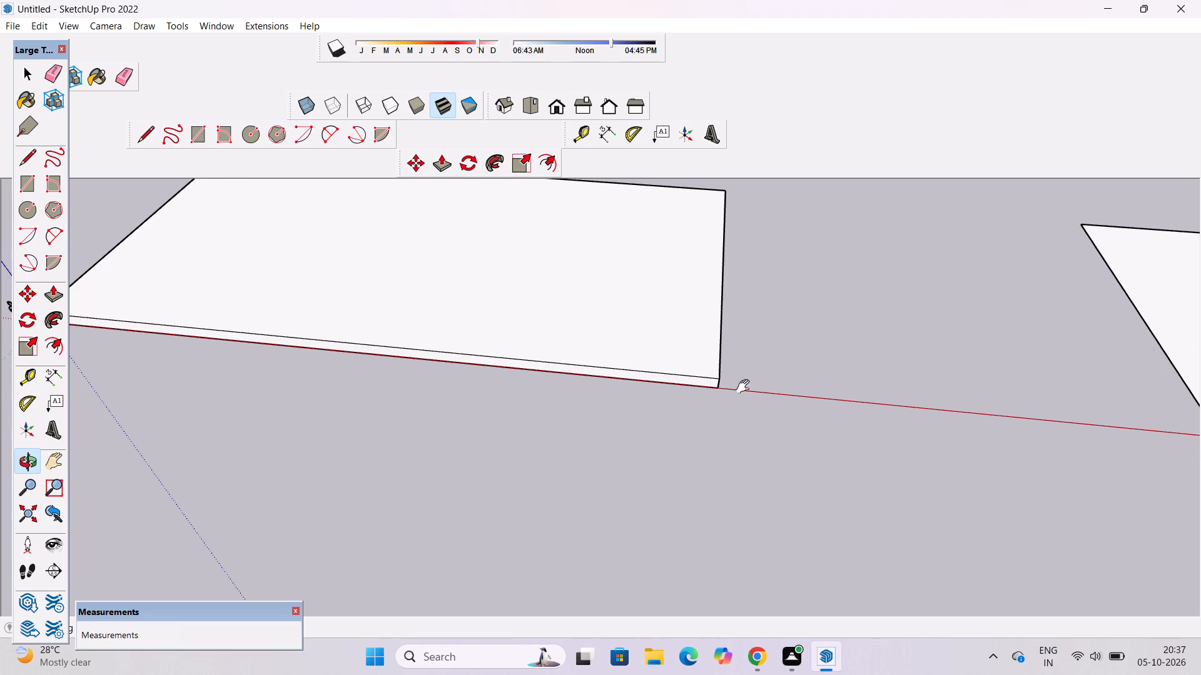
{"action": "left_click_drag", "start_coordinate": [746, 387], "coordinate": [768, 404], "text": "shift"}
{"action": "left_click_drag", "start_coordinate": [514, 422], "coordinate": [567, 429]}
{"action": "scroll", "coordinate": [567, 427], "scroll_direction": "down", "scroll_amount": 4}
{"action": "left_click_drag", "start_coordinate": [671, 399], "coordinate": [595, 380]}
{"action": "left_click_drag", "start_coordinate": [574, 386], "coordinate": [689, 401], "text": "shift"}
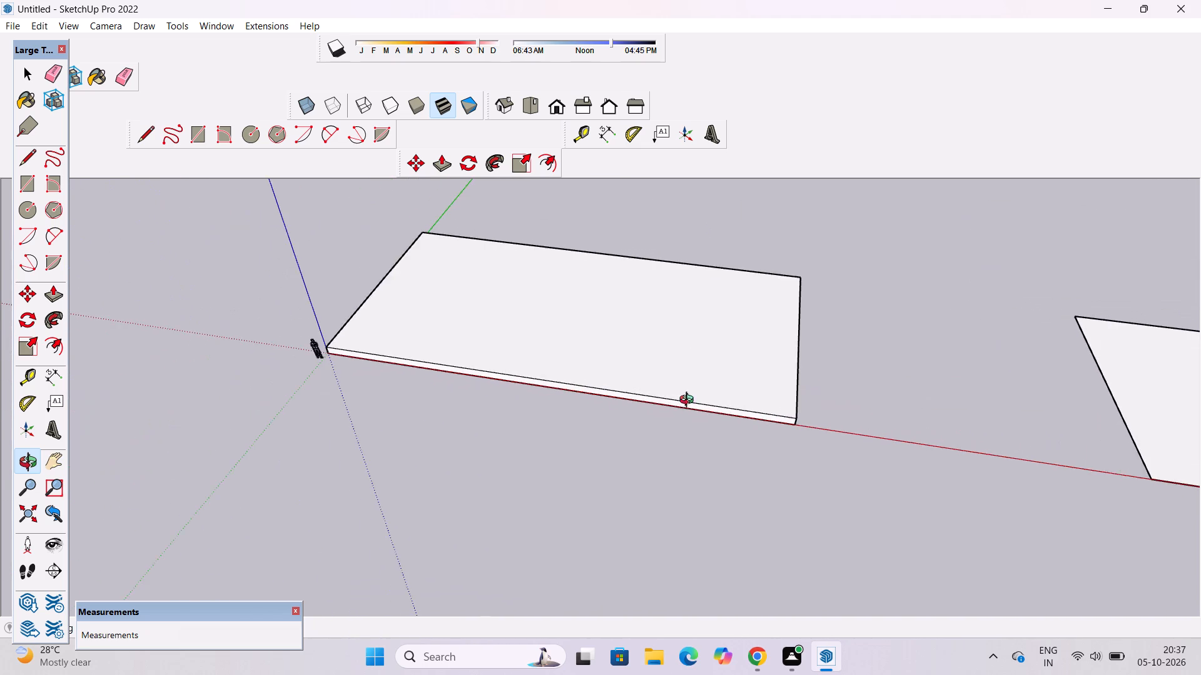
{"action": "left_click_drag", "start_coordinate": [623, 404], "coordinate": [714, 456]}
{"action": "scroll", "coordinate": [644, 432], "scroll_direction": "down", "scroll_amount": 2}
{"action": "left_click_drag", "start_coordinate": [632, 427], "coordinate": [610, 427], "text": "shift"}
{"action": "scroll", "coordinate": [674, 424], "scroll_direction": "up", "scroll_amount": 2}
{"action": "left_click_drag", "start_coordinate": [675, 419], "coordinate": [678, 439]}
{"action": "left_click_drag", "start_coordinate": [689, 444], "coordinate": [642, 387]}
{"action": "scroll", "coordinate": [633, 368], "scroll_direction": "up", "scroll_amount": 4}
{"action": "left_click_drag", "start_coordinate": [697, 394], "coordinate": [651, 375], "text": "shift"}
{"action": "left_click_drag", "start_coordinate": [666, 414], "coordinate": [673, 295]}
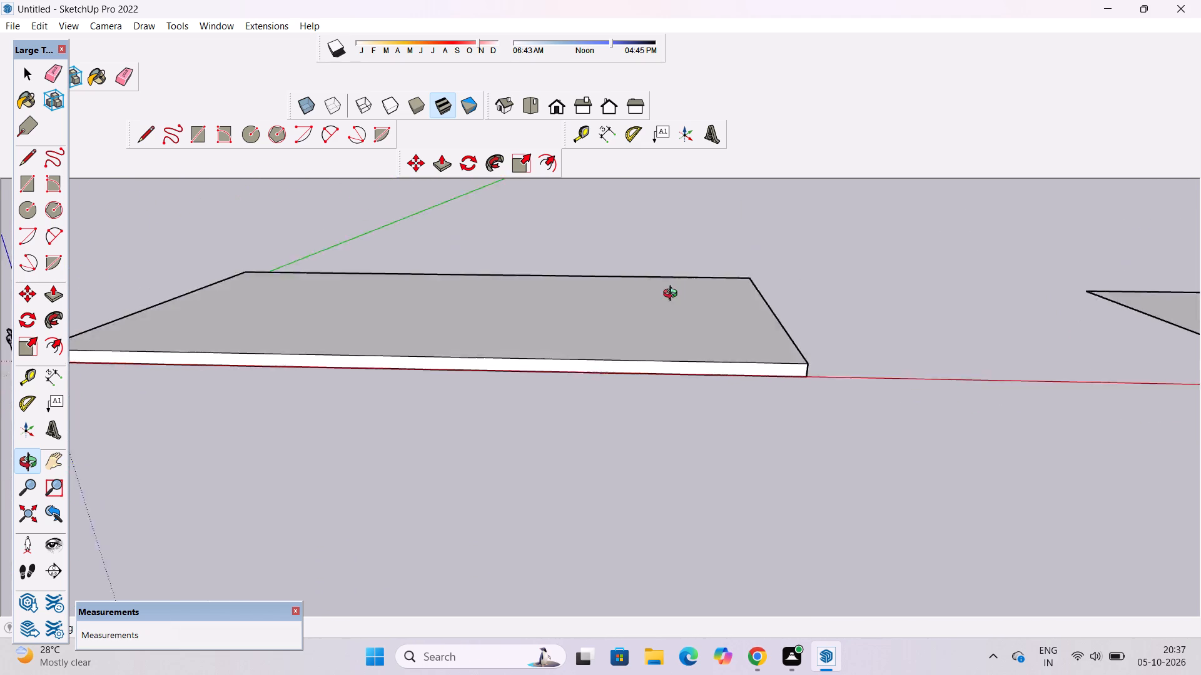
{"action": "left_click_drag", "start_coordinate": [673, 295], "coordinate": [694, 389]}
{"action": "scroll", "coordinate": [694, 389], "scroll_direction": "down", "scroll_amount": 5}
{"action": "left_click_drag", "start_coordinate": [688, 397], "coordinate": [672, 429]}
{"action": "left_click_drag", "start_coordinate": [644, 429], "coordinate": [732, 389], "text": "shift"}
{"action": "scroll", "coordinate": [697, 364], "scroll_direction": "down", "scroll_amount": 5}
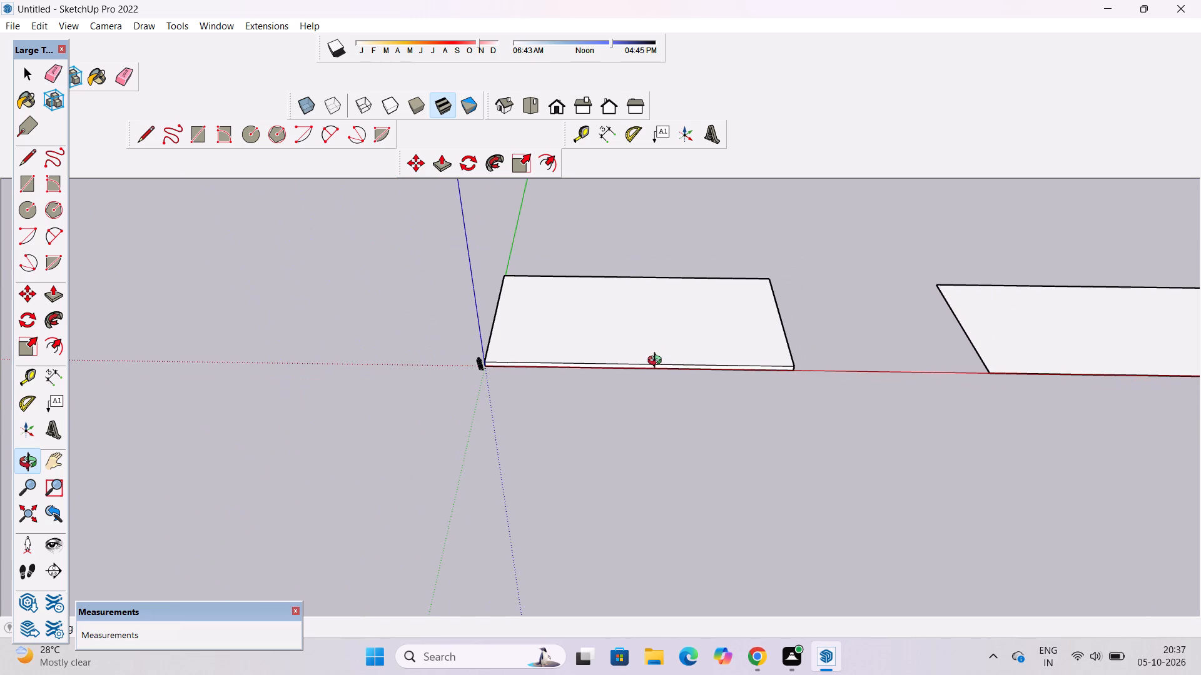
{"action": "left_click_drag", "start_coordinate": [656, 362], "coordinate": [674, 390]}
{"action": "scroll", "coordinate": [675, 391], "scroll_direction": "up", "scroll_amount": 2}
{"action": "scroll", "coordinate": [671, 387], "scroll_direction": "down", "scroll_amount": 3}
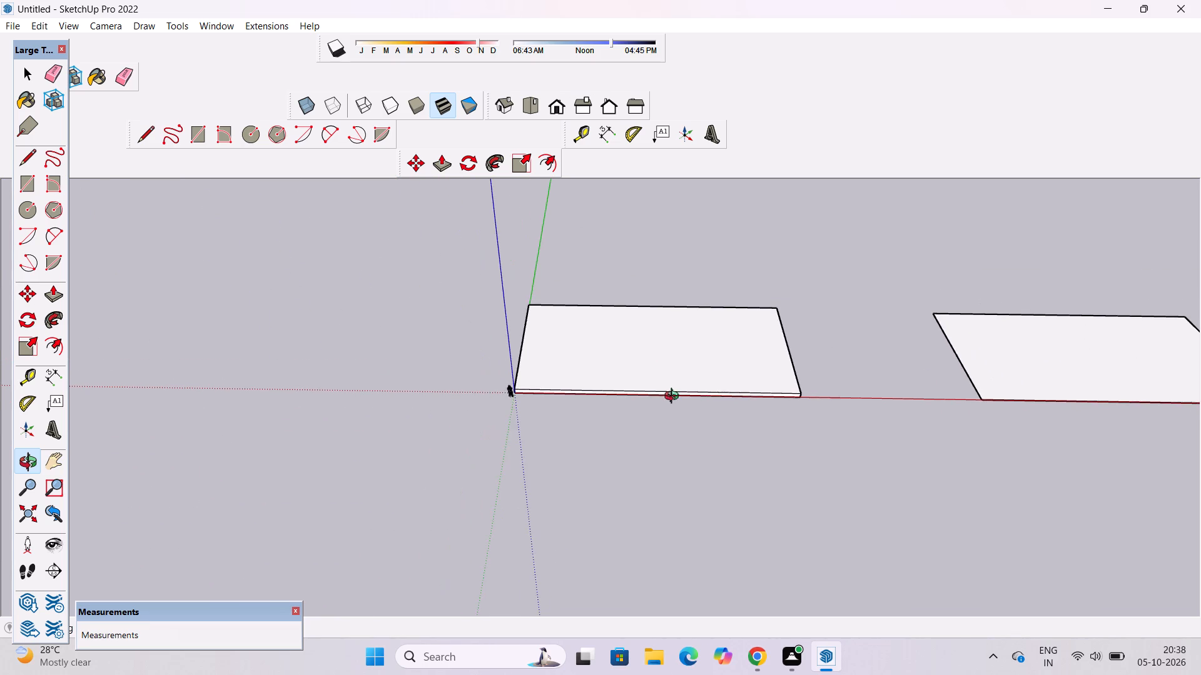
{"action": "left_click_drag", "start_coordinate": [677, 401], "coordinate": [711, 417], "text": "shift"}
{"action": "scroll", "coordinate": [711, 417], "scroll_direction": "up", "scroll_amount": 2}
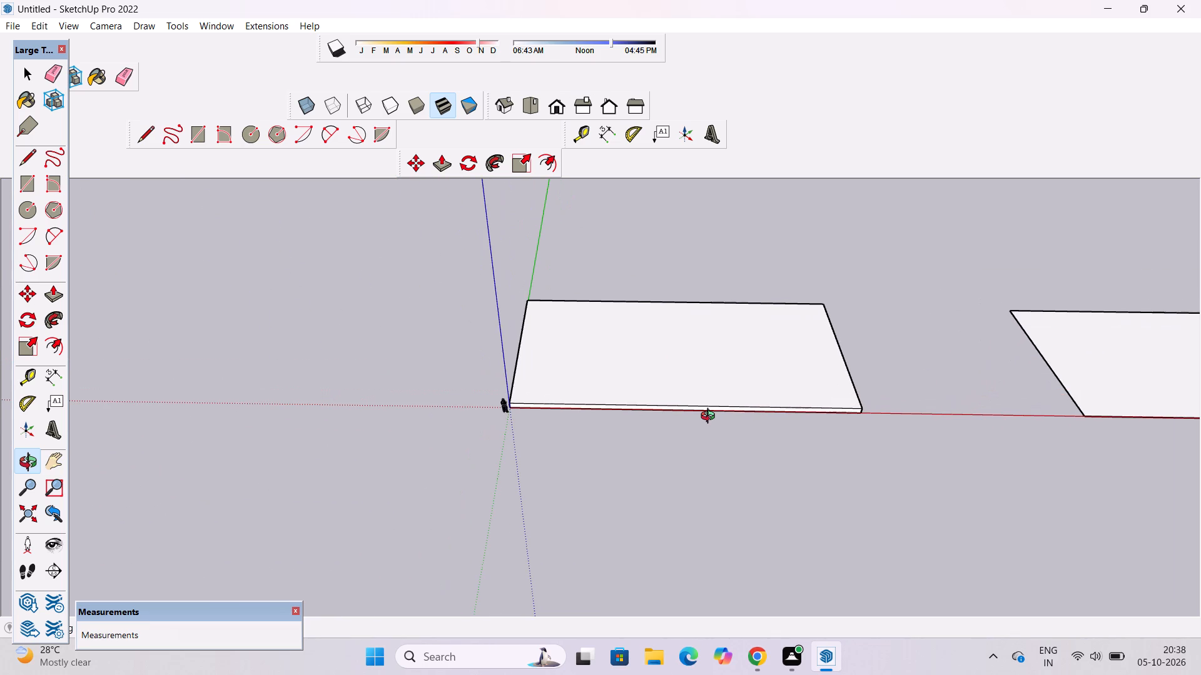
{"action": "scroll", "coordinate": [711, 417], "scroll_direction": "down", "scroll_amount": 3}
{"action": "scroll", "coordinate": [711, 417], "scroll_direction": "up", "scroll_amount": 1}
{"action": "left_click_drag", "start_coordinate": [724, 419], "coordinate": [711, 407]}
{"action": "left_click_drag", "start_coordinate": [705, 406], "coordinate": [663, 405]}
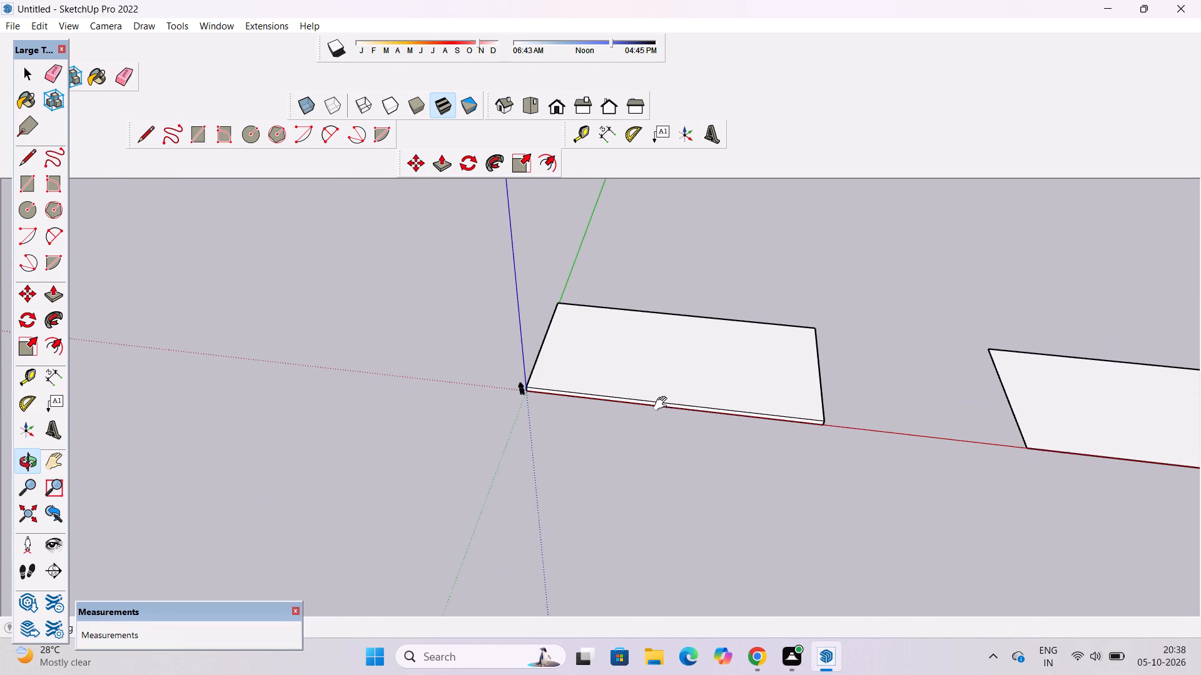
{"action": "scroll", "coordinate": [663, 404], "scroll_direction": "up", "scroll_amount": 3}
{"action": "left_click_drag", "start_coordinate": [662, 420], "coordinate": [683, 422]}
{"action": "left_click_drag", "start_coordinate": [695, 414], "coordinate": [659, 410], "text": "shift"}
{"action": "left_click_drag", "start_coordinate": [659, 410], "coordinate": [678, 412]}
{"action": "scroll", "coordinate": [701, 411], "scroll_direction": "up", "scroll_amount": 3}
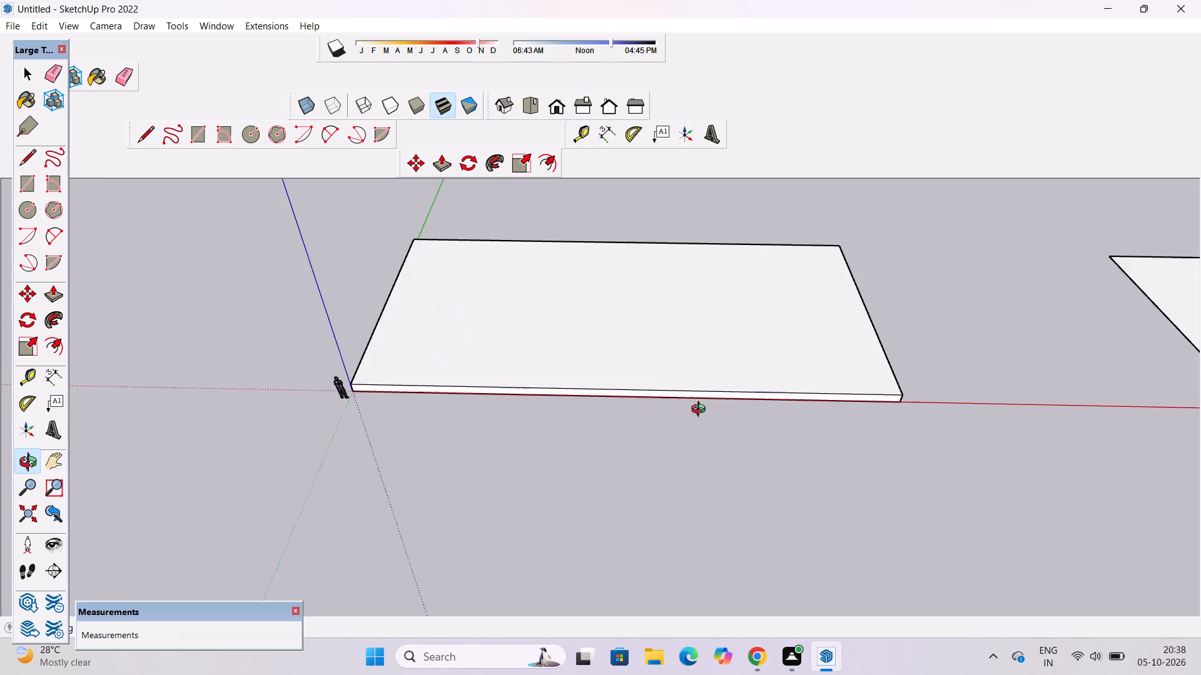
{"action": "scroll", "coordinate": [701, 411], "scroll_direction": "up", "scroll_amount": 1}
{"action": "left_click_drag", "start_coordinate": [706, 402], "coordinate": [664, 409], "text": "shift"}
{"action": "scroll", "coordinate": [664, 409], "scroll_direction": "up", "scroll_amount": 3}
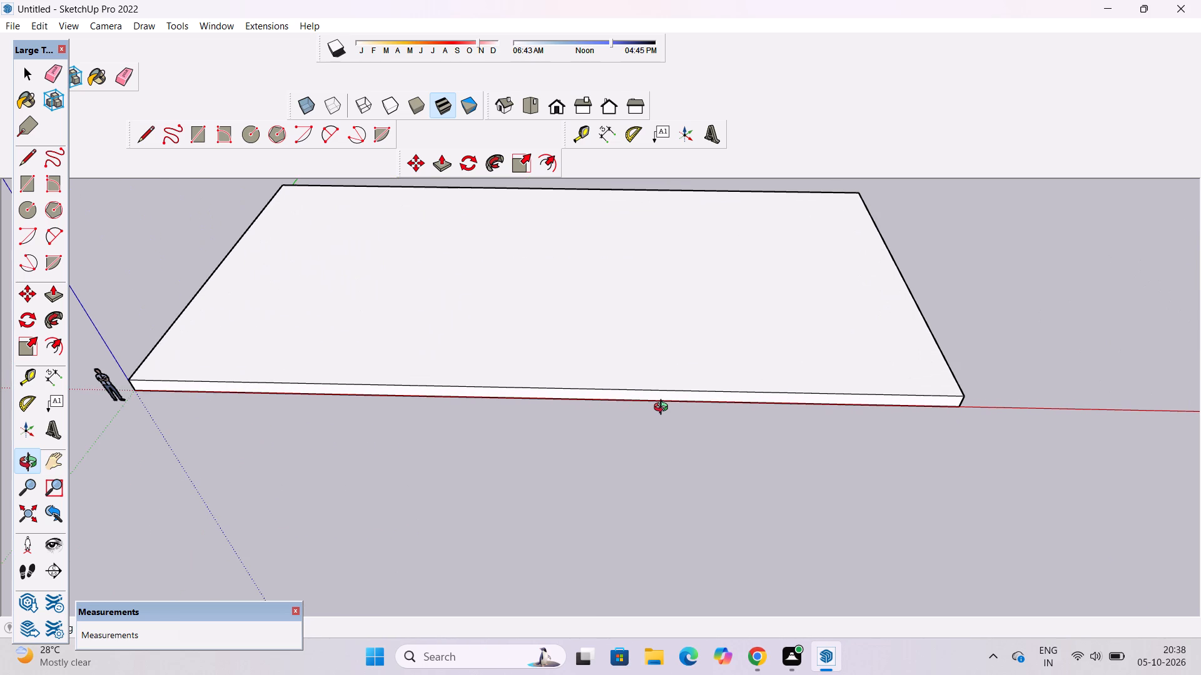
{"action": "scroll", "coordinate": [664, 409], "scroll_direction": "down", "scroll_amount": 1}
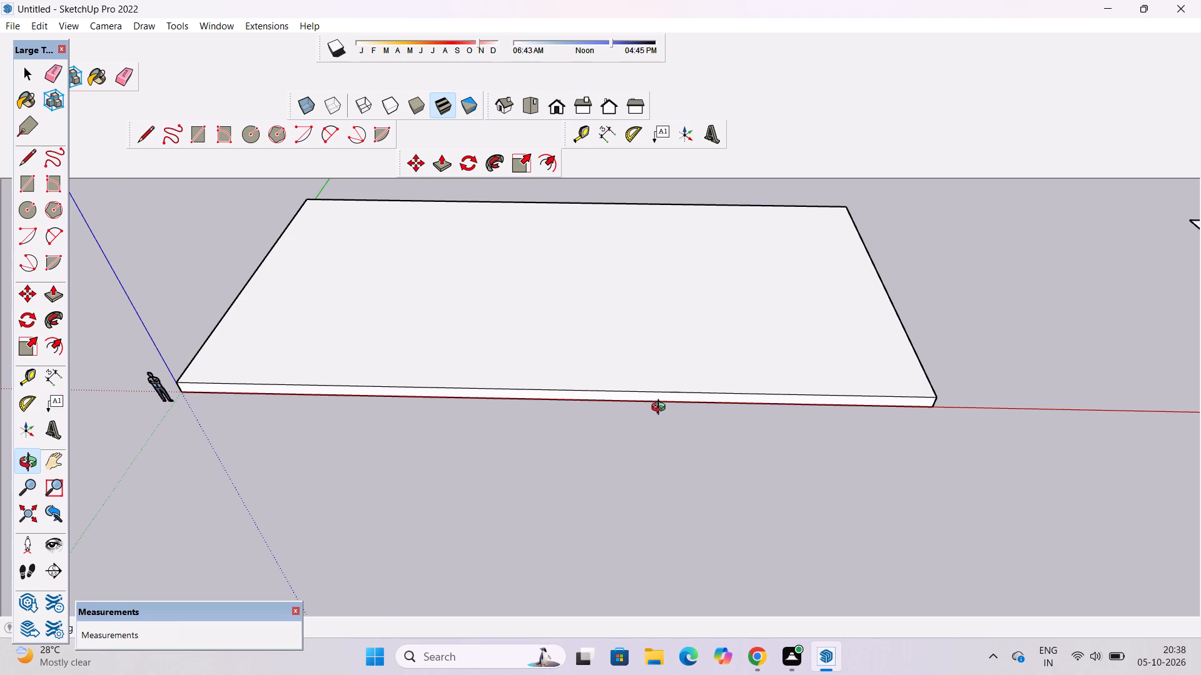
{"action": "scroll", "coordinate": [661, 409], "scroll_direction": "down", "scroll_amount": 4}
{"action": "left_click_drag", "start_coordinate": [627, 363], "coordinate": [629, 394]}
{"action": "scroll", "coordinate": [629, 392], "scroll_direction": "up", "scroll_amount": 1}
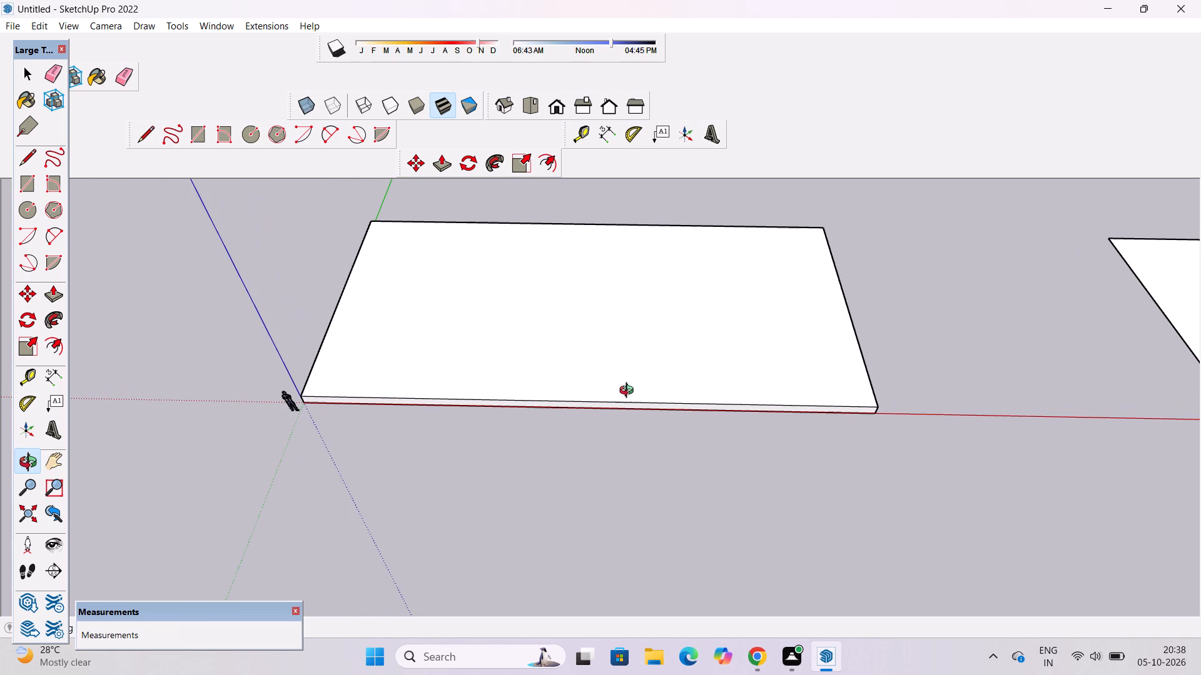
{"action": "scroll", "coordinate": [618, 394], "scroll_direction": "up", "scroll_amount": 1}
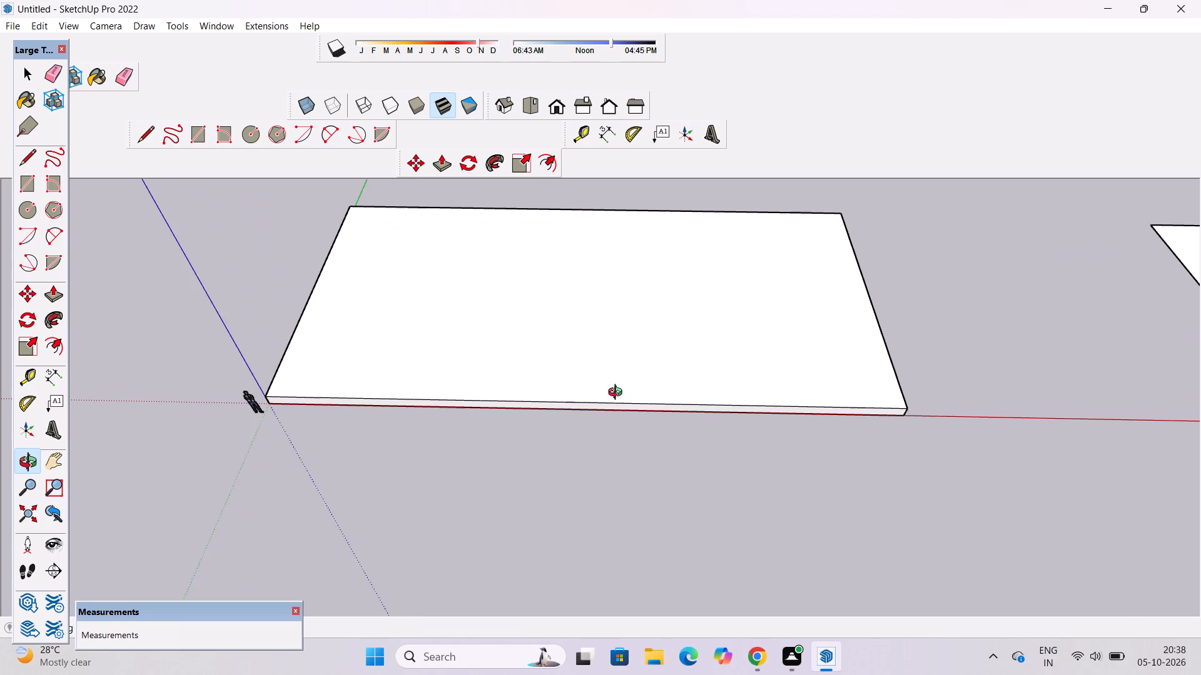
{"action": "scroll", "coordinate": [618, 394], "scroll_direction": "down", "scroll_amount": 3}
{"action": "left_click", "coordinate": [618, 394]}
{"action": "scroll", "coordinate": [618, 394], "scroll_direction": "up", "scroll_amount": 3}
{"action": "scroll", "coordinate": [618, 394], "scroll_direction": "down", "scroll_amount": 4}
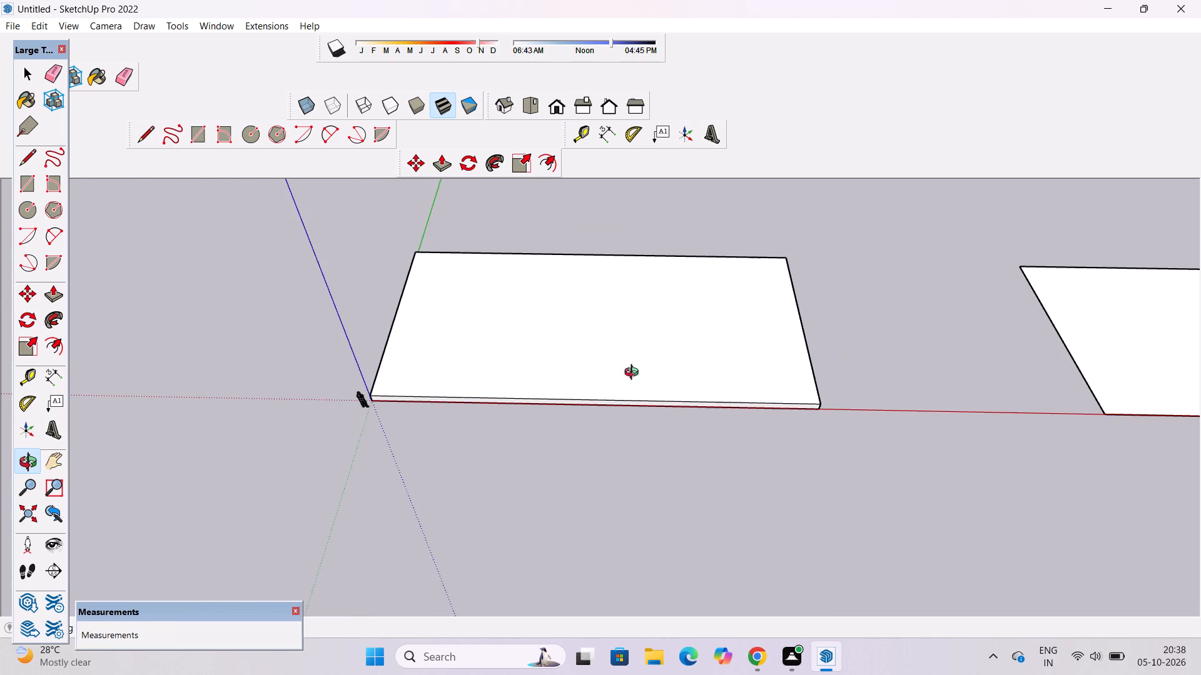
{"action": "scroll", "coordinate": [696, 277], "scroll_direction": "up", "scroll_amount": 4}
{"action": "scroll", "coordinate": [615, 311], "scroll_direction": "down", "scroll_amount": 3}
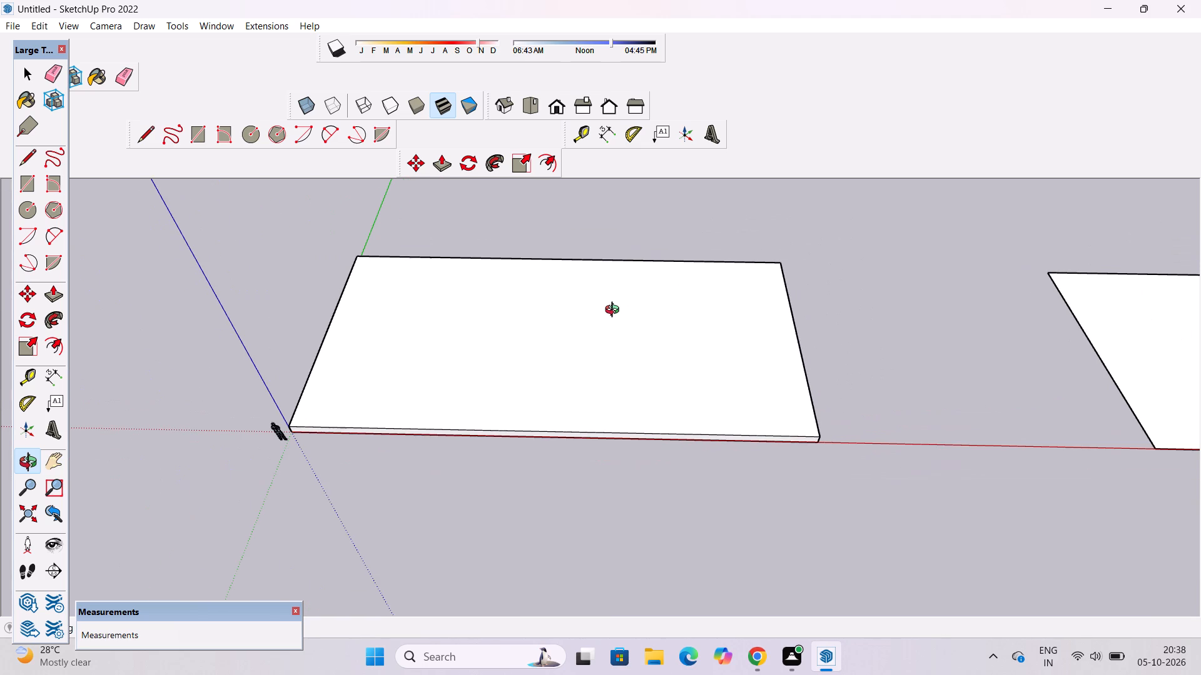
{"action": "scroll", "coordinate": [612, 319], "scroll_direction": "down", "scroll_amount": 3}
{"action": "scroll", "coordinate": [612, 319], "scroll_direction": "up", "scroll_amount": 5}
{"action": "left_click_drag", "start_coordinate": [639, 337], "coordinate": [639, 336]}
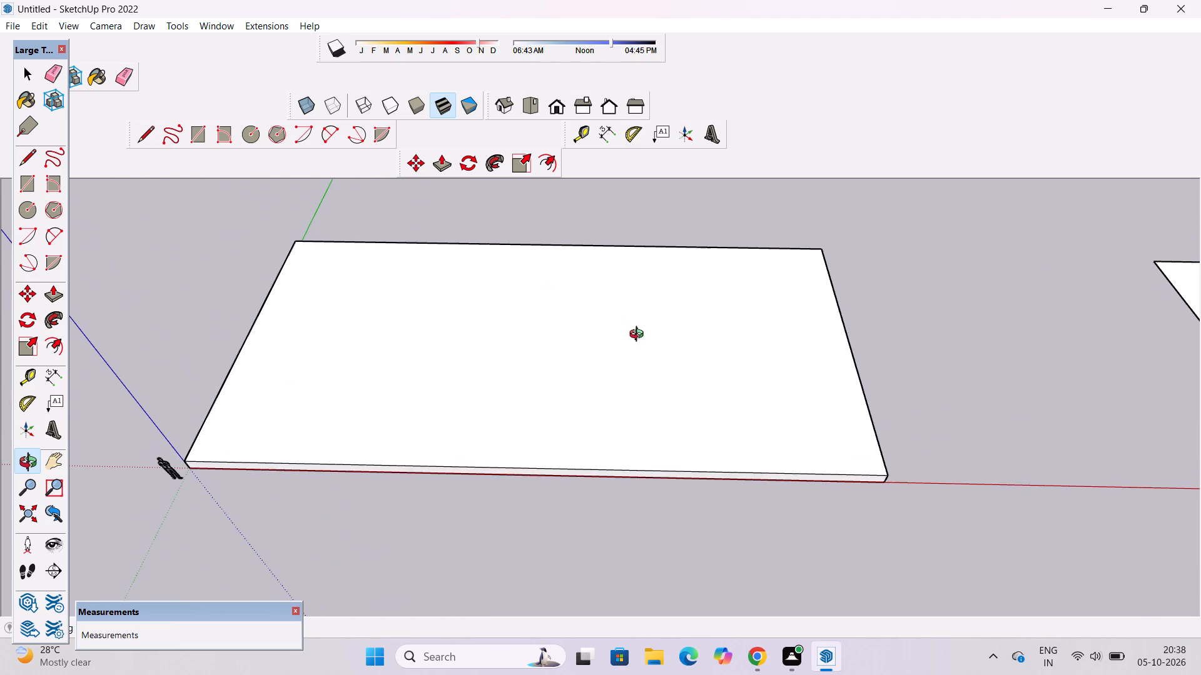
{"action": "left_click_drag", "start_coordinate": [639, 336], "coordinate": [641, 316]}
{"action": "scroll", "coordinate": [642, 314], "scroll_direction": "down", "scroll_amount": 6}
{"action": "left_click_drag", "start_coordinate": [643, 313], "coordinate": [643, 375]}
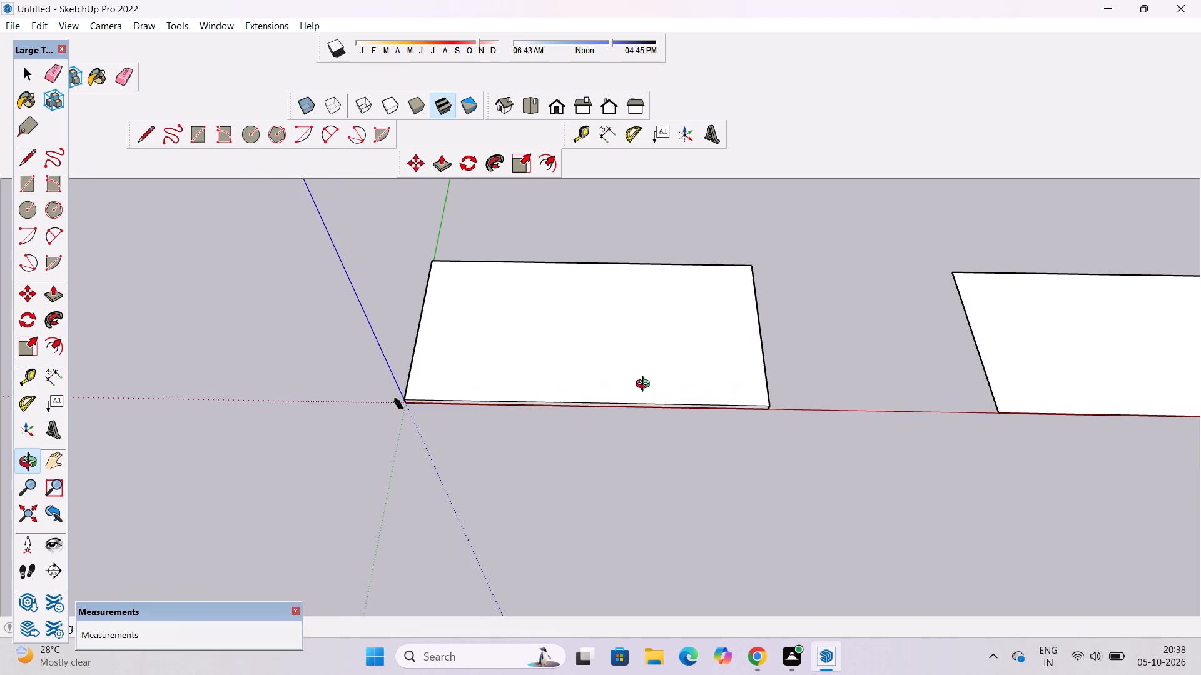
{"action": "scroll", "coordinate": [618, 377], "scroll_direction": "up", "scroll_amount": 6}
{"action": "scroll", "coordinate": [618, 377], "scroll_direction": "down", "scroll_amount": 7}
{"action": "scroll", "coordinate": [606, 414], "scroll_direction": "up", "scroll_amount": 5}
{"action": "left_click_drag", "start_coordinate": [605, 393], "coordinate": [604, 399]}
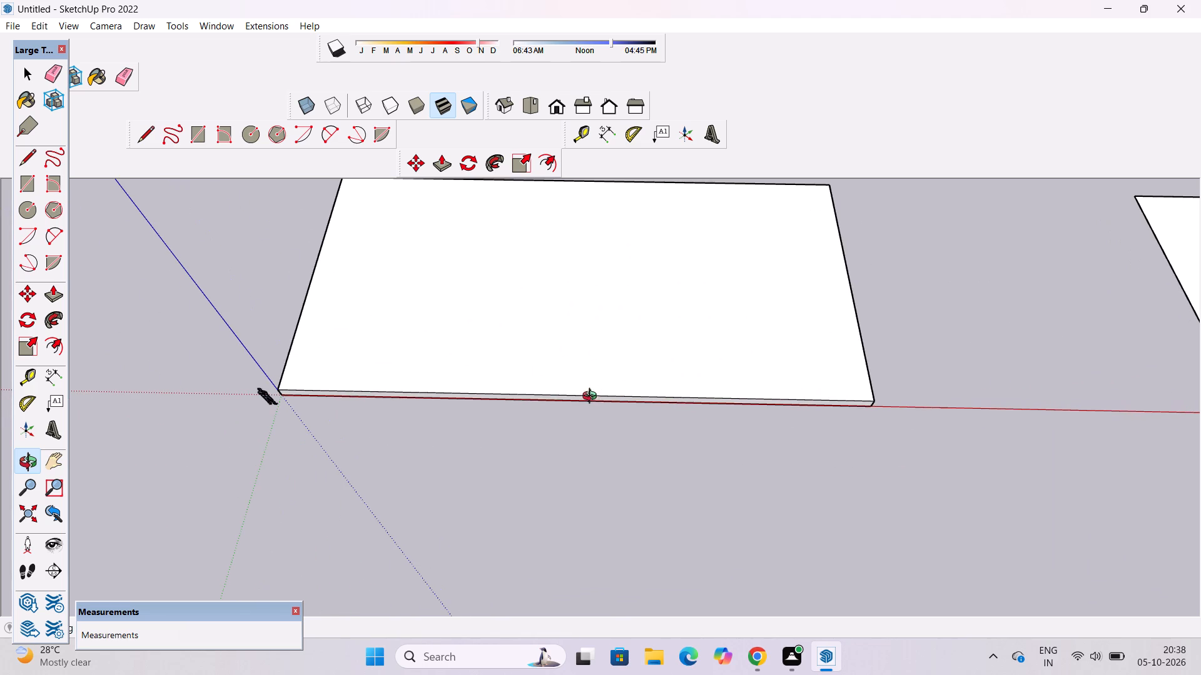
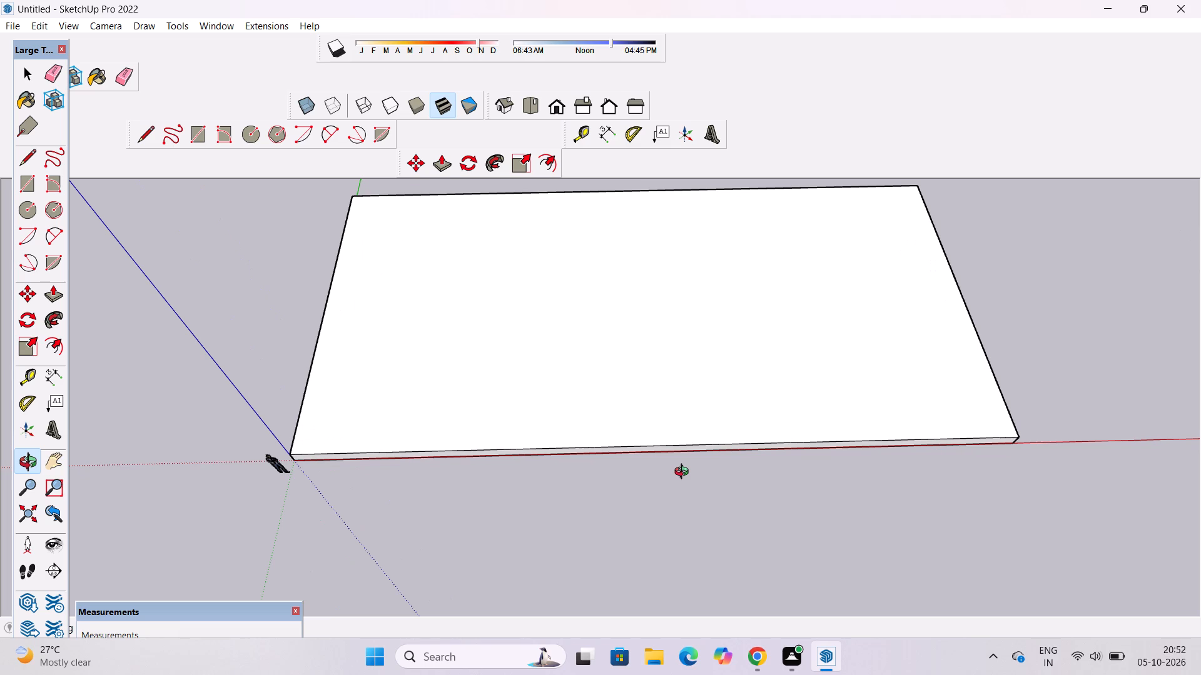
Examine the slab at the origin and the gap to its flat copy from high and low angles.
{"action": "scroll", "coordinate": [559, 432], "scroll_direction": "down", "scroll_amount": 6}
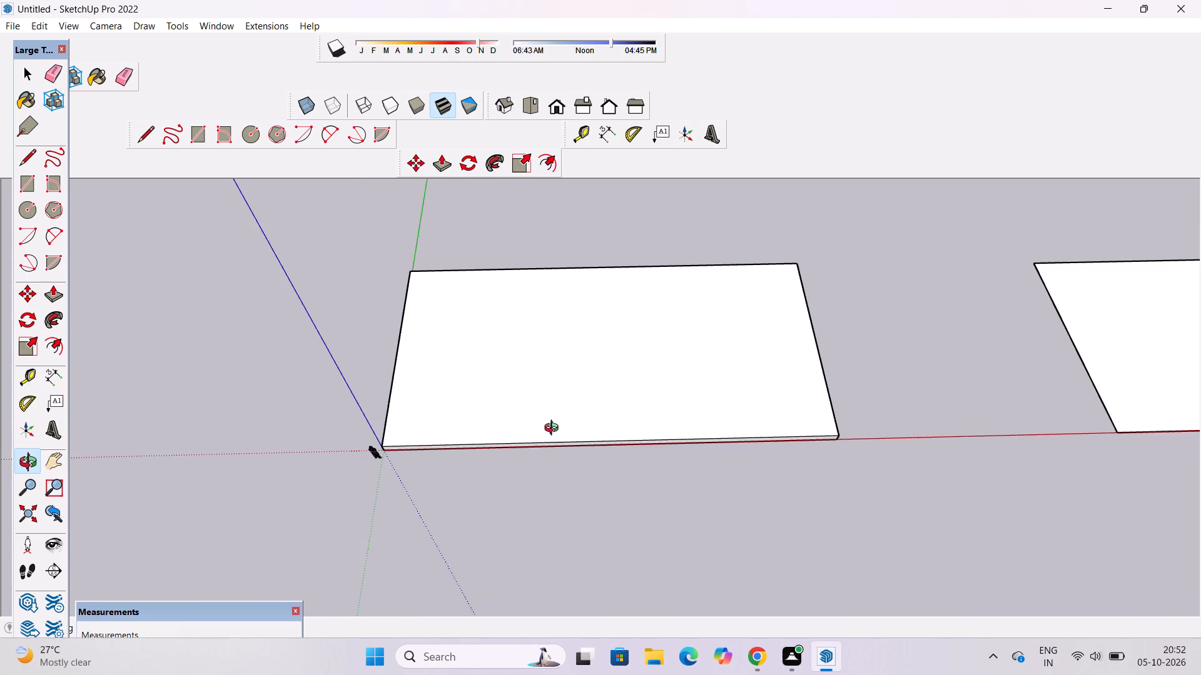
{"action": "left_click_drag", "start_coordinate": [554, 429], "coordinate": [548, 482]}
{"action": "scroll", "coordinate": [548, 500], "scroll_direction": "up", "scroll_amount": 8}
{"action": "left_click_drag", "start_coordinate": [546, 538], "coordinate": [542, 476]}
{"action": "scroll", "coordinate": [539, 462], "scroll_direction": "down", "scroll_amount": 7}
{"action": "left_click_drag", "start_coordinate": [614, 513], "coordinate": [530, 451], "text": "shift"}
{"action": "scroll", "coordinate": [526, 449], "scroll_direction": "up", "scroll_amount": 4}
{"action": "left_click_drag", "start_coordinate": [524, 448], "coordinate": [549, 459], "text": "shift"}
{"action": "left_click_drag", "start_coordinate": [549, 459], "coordinate": [580, 504], "text": "shift"}
{"action": "scroll", "coordinate": [572, 479], "scroll_direction": "down", "scroll_amount": 5}
{"action": "left_click_drag", "start_coordinate": [675, 449], "coordinate": [620, 447]}
{"action": "scroll", "coordinate": [619, 445], "scroll_direction": "up", "scroll_amount": 2}
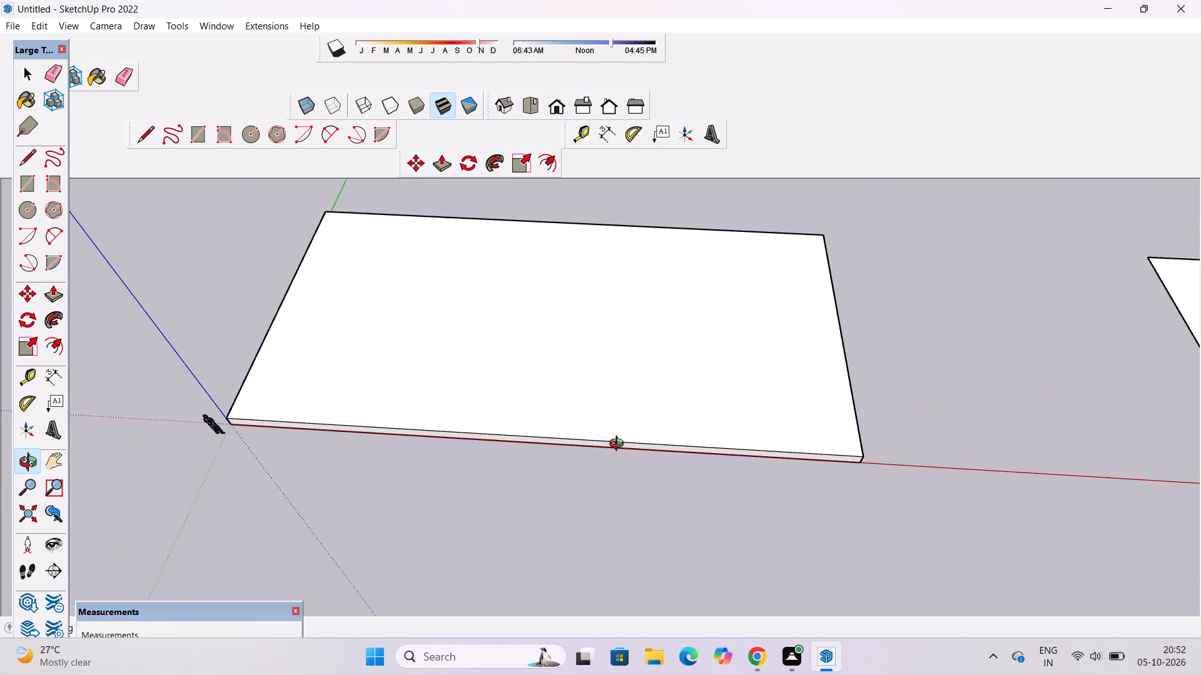
{"action": "left_click_drag", "start_coordinate": [375, 484], "coordinate": [519, 491], "text": "shift"}
{"action": "scroll", "coordinate": [522, 495], "scroll_direction": "down", "scroll_amount": 5}
{"action": "left_click_drag", "start_coordinate": [449, 466], "coordinate": [577, 534]}
{"action": "scroll", "coordinate": [550, 525], "scroll_direction": "up", "scroll_amount": 5}
{"action": "left_click_drag", "start_coordinate": [518, 572], "coordinate": [514, 372]}
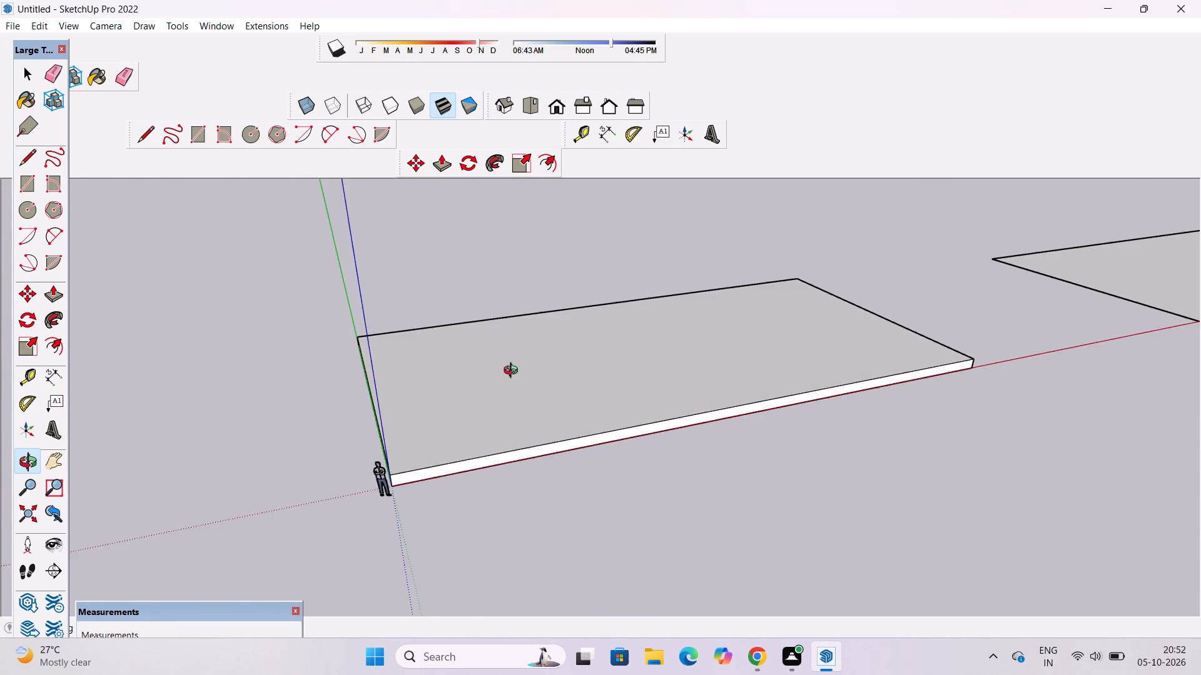
{"action": "scroll", "coordinate": [518, 369], "scroll_direction": "down", "scroll_amount": 5}
{"action": "left_click_drag", "start_coordinate": [665, 381], "coordinate": [526, 366]}
{"action": "left_click_drag", "start_coordinate": [612, 396], "coordinate": [465, 391], "text": "shift"}
{"action": "left_click_drag", "start_coordinate": [467, 393], "coordinate": [499, 569]}
{"action": "scroll", "coordinate": [407, 400], "scroll_direction": "up", "scroll_amount": 3}
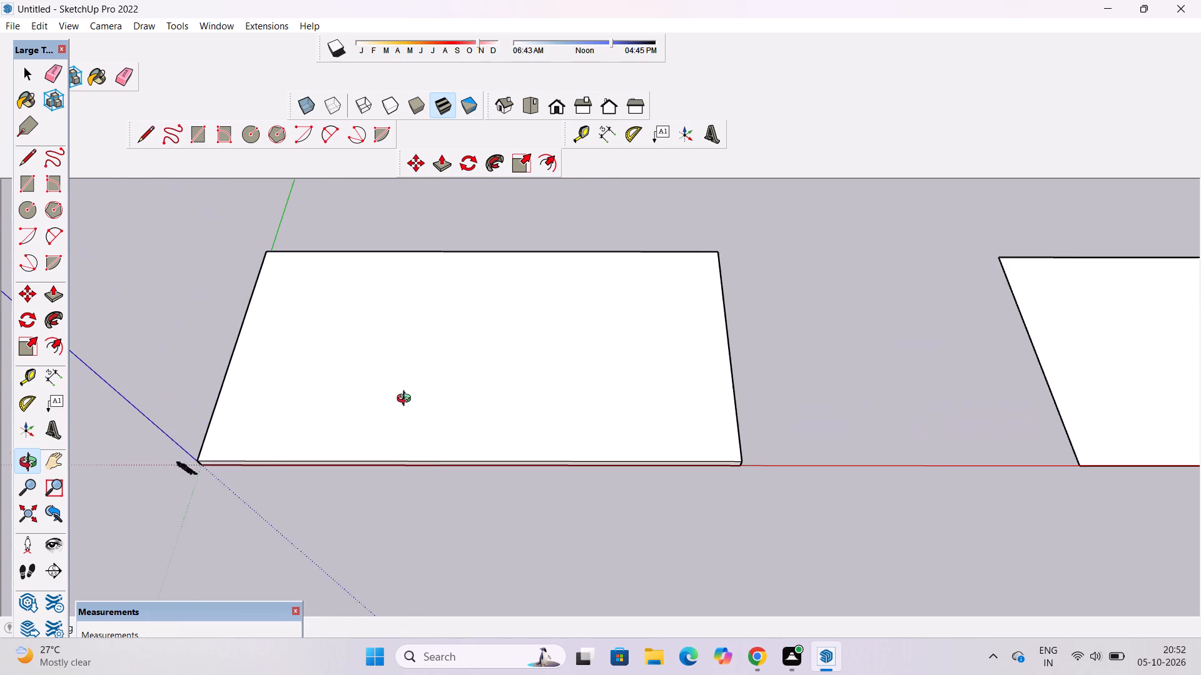
{"action": "left_click_drag", "start_coordinate": [262, 426], "coordinate": [639, 441], "text": "shift"}
{"action": "left_click_drag", "start_coordinate": [579, 458], "coordinate": [707, 437]}
{"action": "scroll", "coordinate": [722, 425], "scroll_direction": "down", "scroll_amount": 3}
{"action": "left_click_drag", "start_coordinate": [801, 409], "coordinate": [577, 493], "text": "shift"}
{"action": "left_click_drag", "start_coordinate": [615, 514], "coordinate": [544, 405]}
{"action": "scroll", "coordinate": [635, 444], "scroll_direction": "up", "scroll_amount": 2}
{"action": "left_click_drag", "start_coordinate": [644, 454], "coordinate": [617, 422]}
{"action": "left_click_drag", "start_coordinate": [684, 394], "coordinate": [679, 432]}
{"action": "scroll", "coordinate": [679, 432], "scroll_direction": "down", "scroll_amount": 2}
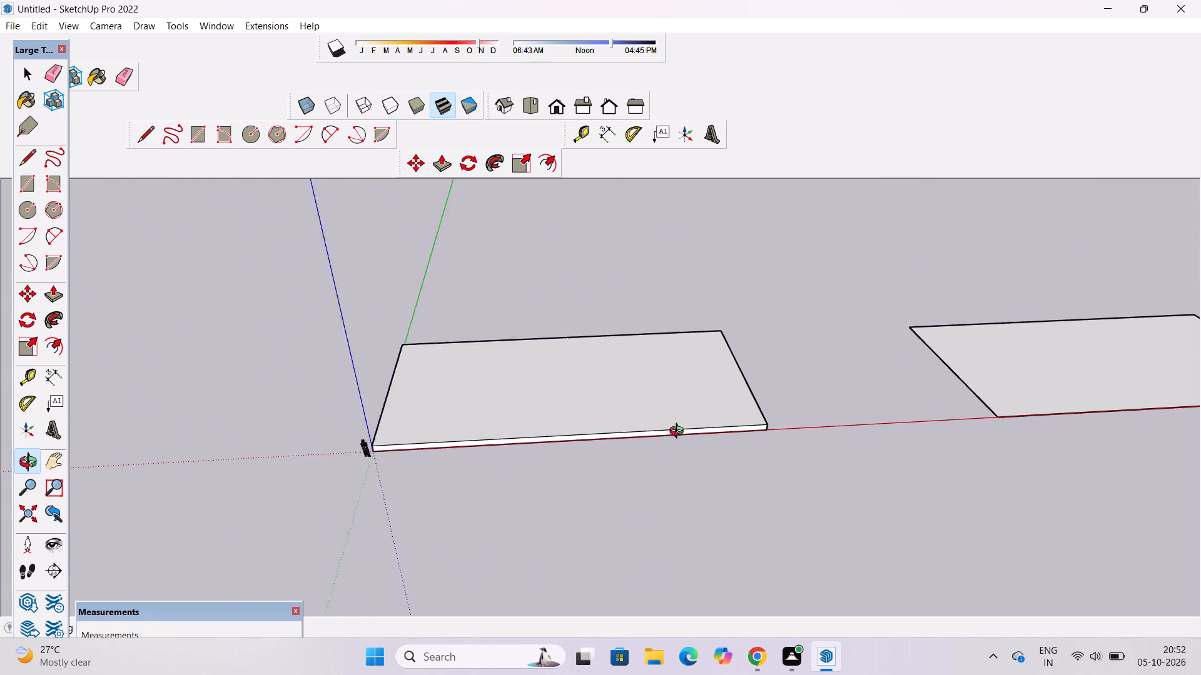
{"action": "scroll", "coordinate": [679, 432], "scroll_direction": "down", "scroll_amount": 1}
{"action": "left_click_drag", "start_coordinate": [617, 435], "coordinate": [603, 495]}
{"action": "scroll", "coordinate": [603, 496], "scroll_direction": "up", "scroll_amount": 4}
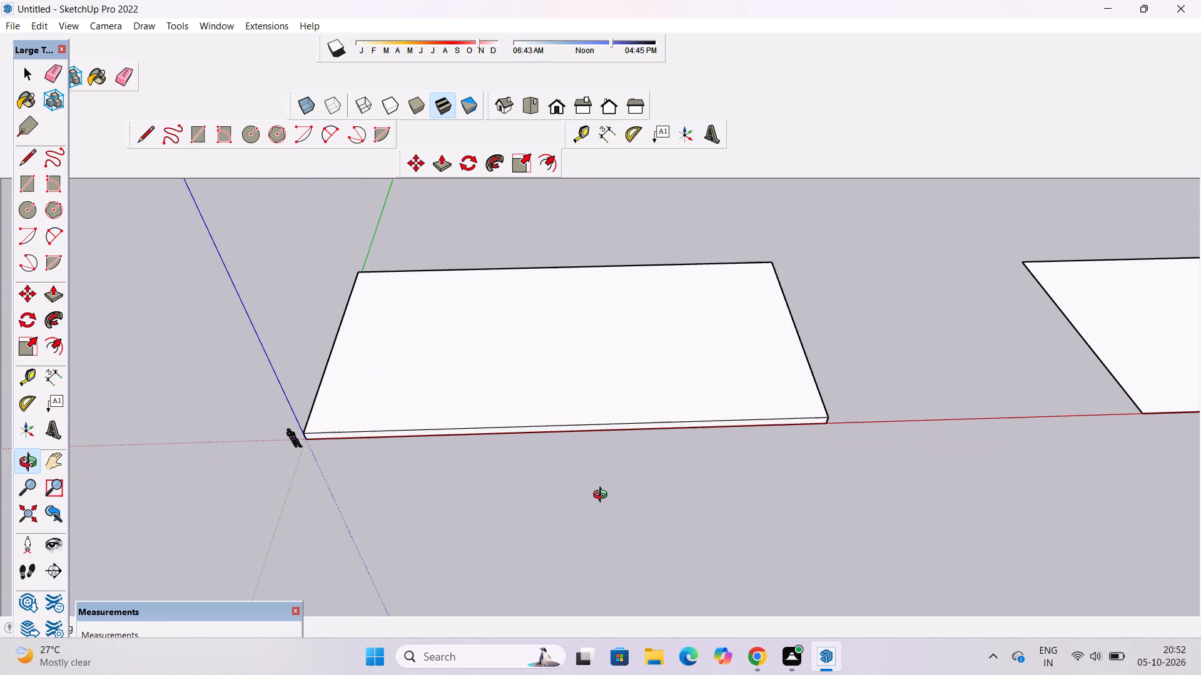
{"action": "scroll", "coordinate": [603, 496], "scroll_direction": "up", "scroll_amount": 1}
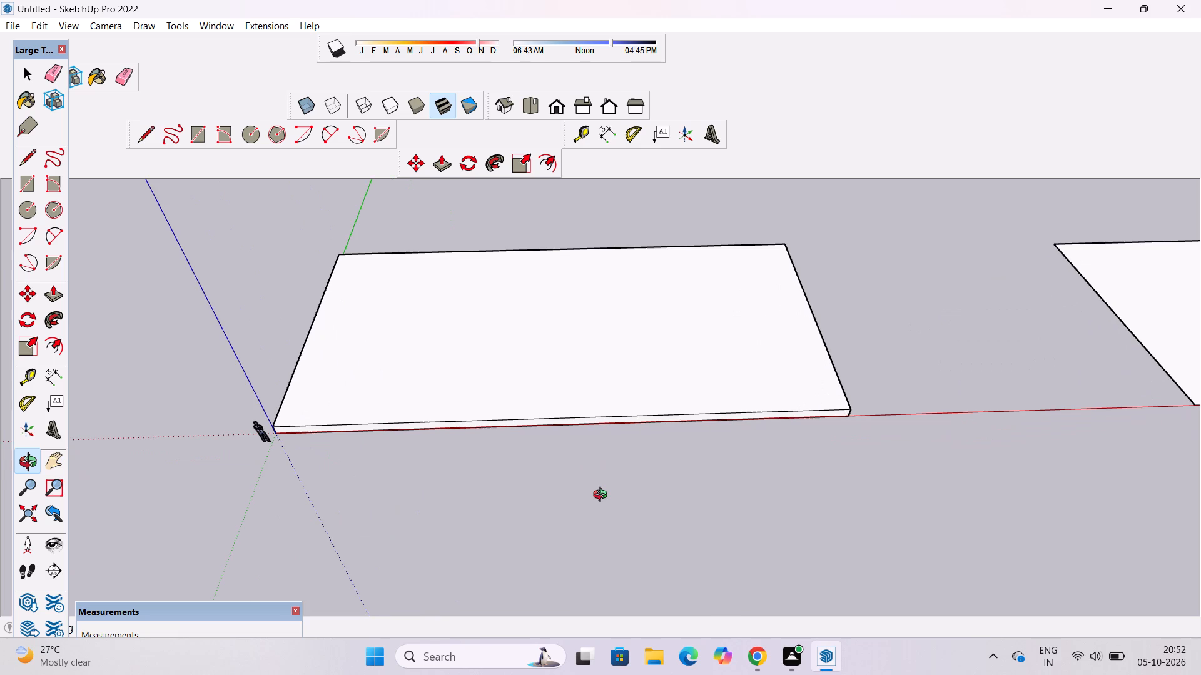
{"action": "left_click_drag", "start_coordinate": [597, 499], "coordinate": [595, 513]}
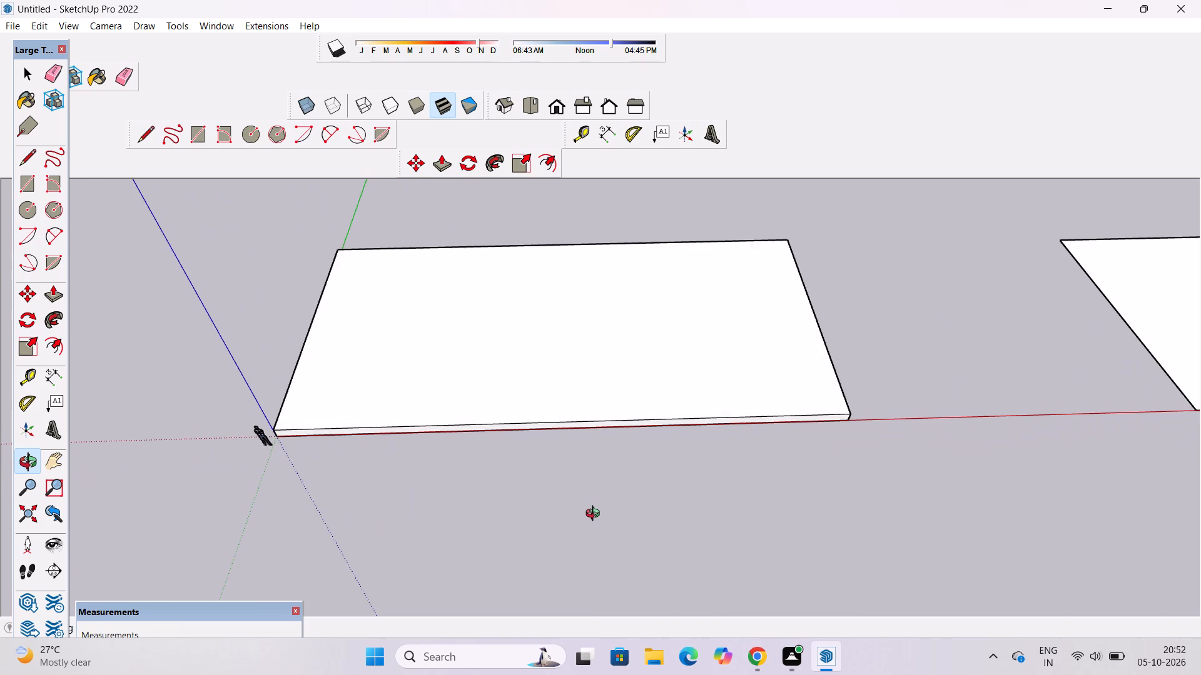
{"action": "scroll", "coordinate": [595, 515], "scroll_direction": "down", "scroll_amount": 4}
{"action": "scroll", "coordinate": [547, 418], "scroll_direction": "up", "scroll_amount": 2}
{"action": "left_click_drag", "start_coordinate": [547, 418], "coordinate": [553, 469], "text": "shift"}
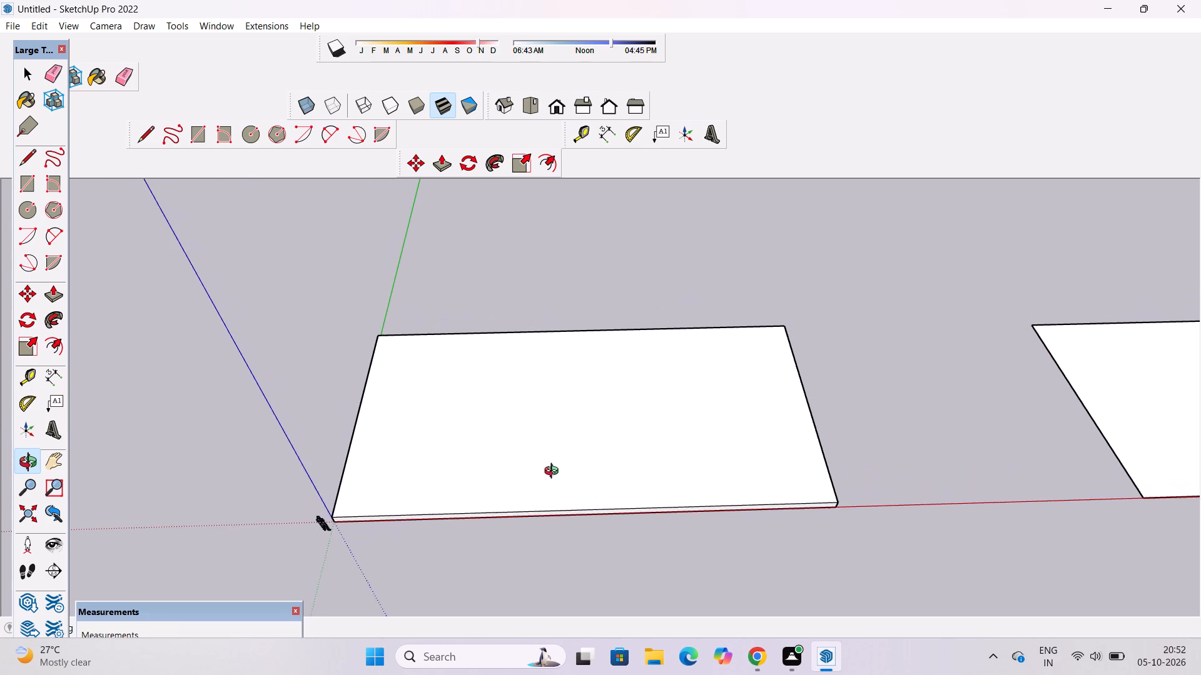
Erase the stray short vertical edge on the slab's far end face, near its back corner.
{"action": "scroll", "coordinate": [555, 481], "scroll_direction": "up", "scroll_amount": 3}
{"action": "left_click_drag", "start_coordinate": [557, 498], "coordinate": [460, 426], "text": "shift"}
{"action": "left_click_drag", "start_coordinate": [877, 469], "coordinate": [673, 429]}
{"action": "scroll", "coordinate": [668, 428], "scroll_direction": "down", "scroll_amount": 4}
{"action": "left_click_drag", "start_coordinate": [785, 519], "coordinate": [704, 479], "text": "shift"}
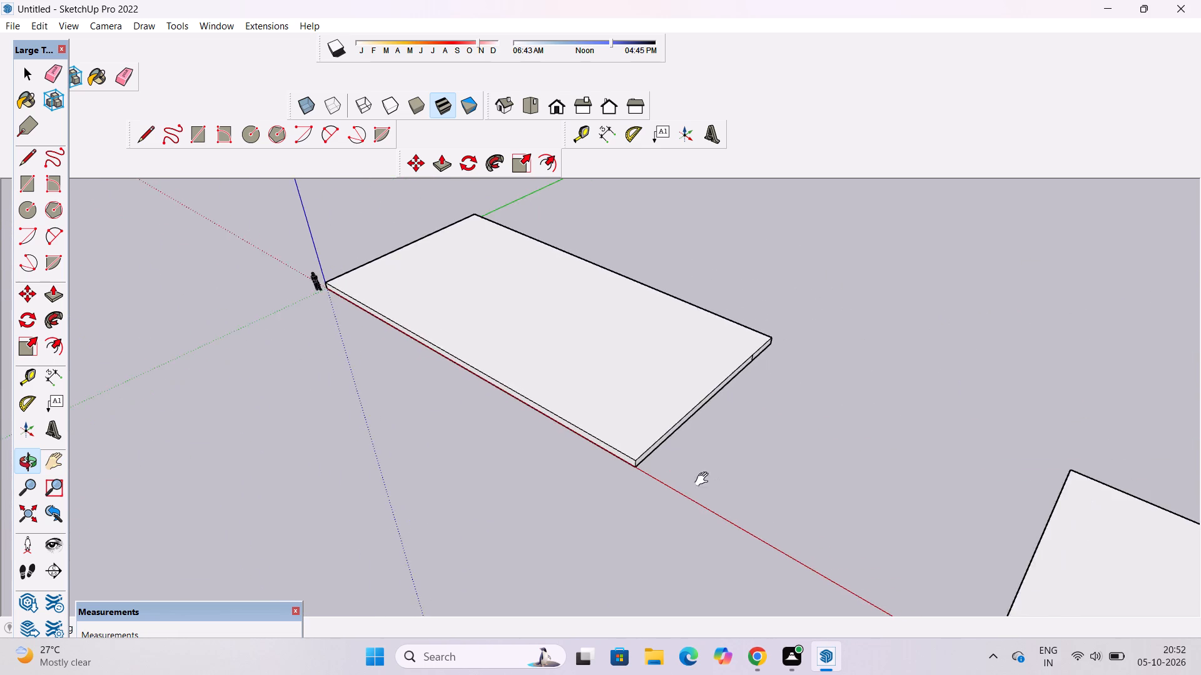
{"action": "scroll", "coordinate": [745, 362], "scroll_direction": "up", "scroll_amount": 11}
{"action": "left_click_drag", "start_coordinate": [815, 369], "coordinate": [744, 392], "text": "shift"}
{"action": "left_click_drag", "start_coordinate": [744, 392], "coordinate": [684, 381]}
{"action": "key", "text": "e"}
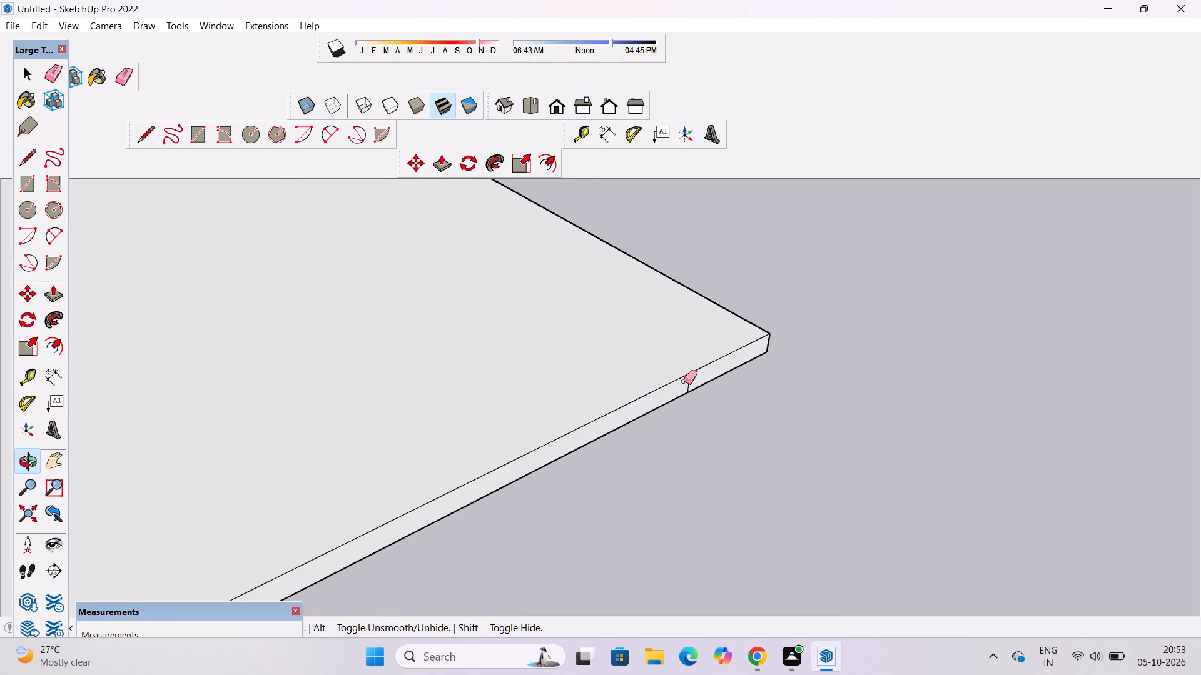
{"action": "scroll", "coordinate": [682, 381], "scroll_direction": "up", "scroll_amount": 4}
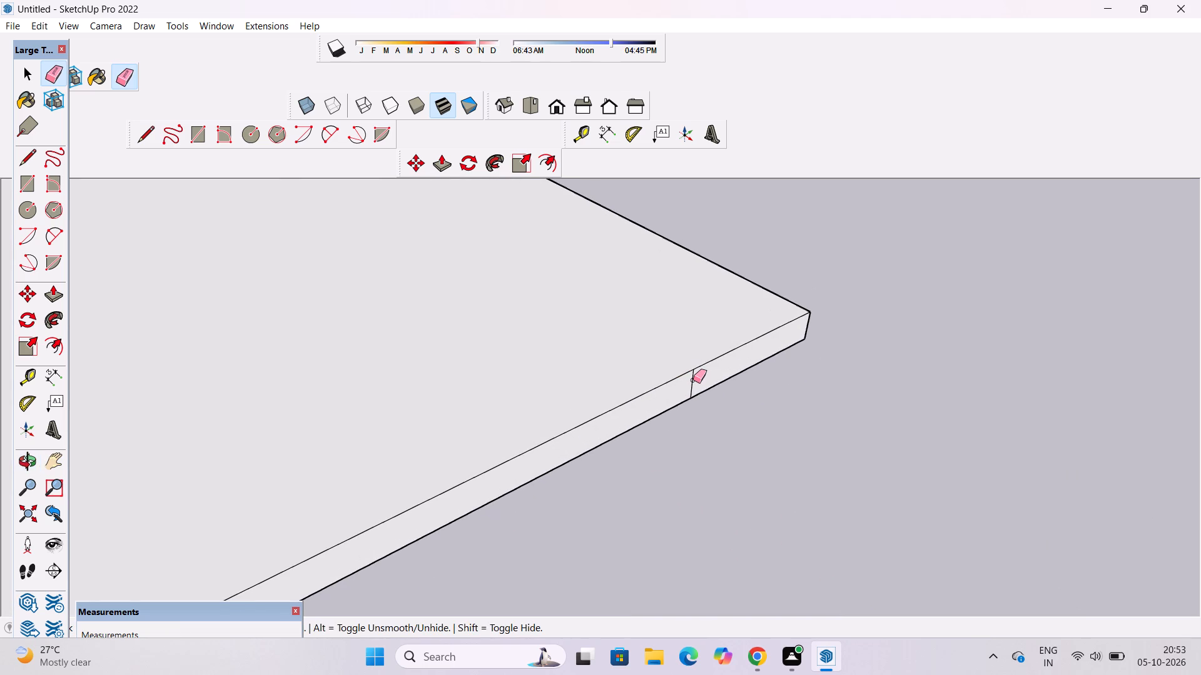
{"action": "left_click", "coordinate": [693, 380]}
Push/Pull the slab's far end face outward along the red axis by 10'.
{"action": "key", "text": "o"}
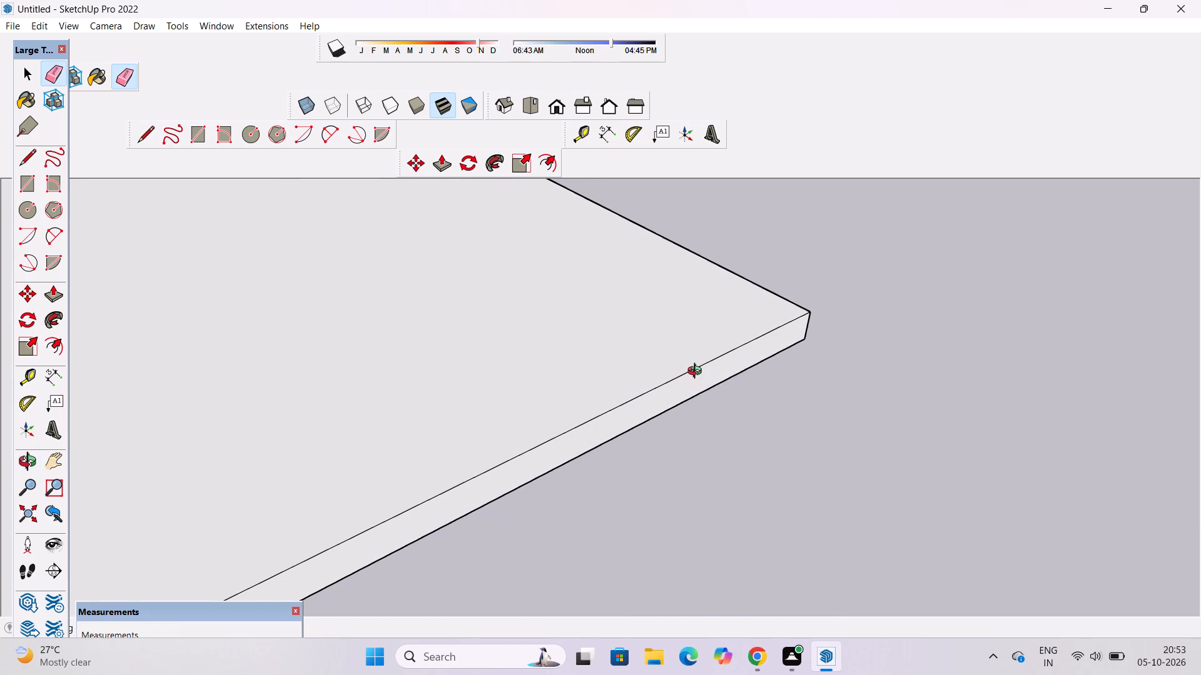
{"action": "scroll", "coordinate": [696, 363], "scroll_direction": "down", "scroll_amount": 11}
{"action": "left_click_drag", "start_coordinate": [590, 426], "coordinate": [614, 416], "text": "shift"}
{"action": "scroll", "coordinate": [571, 430], "scroll_direction": "up", "scroll_amount": 4}
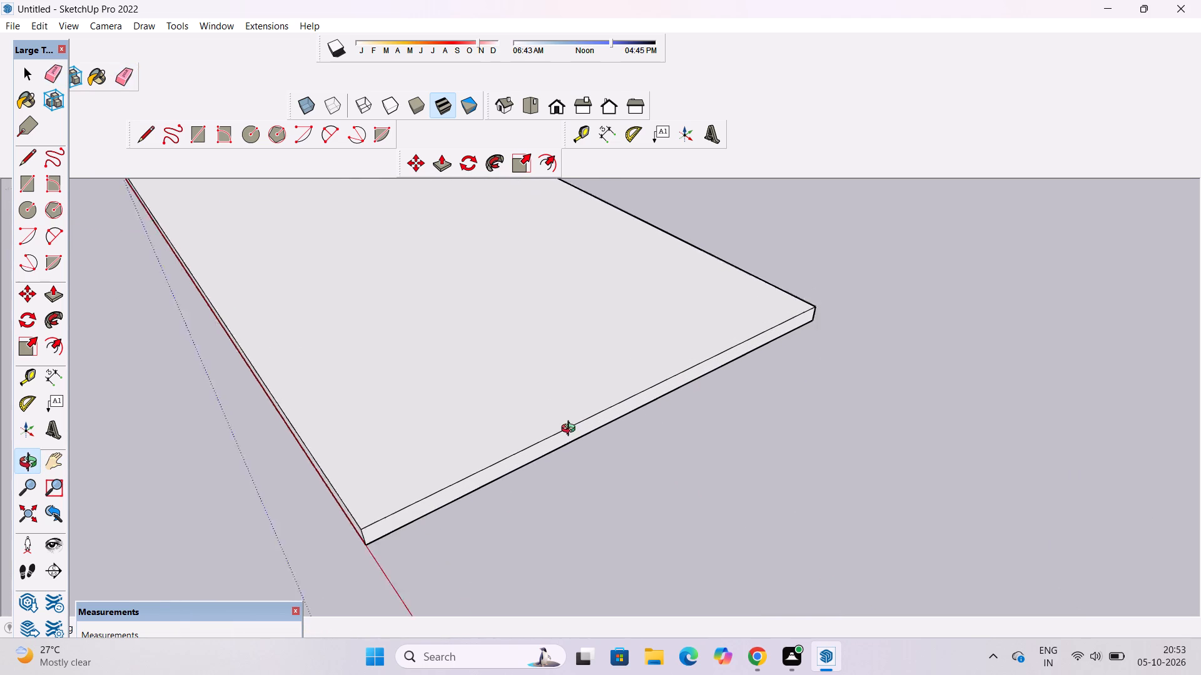
{"action": "scroll", "coordinate": [571, 430], "scroll_direction": "up", "scroll_amount": 1}
{"action": "left_click_drag", "start_coordinate": [542, 447], "coordinate": [666, 394], "text": "shift"}
{"action": "scroll", "coordinate": [565, 446], "scroll_direction": "up", "scroll_amount": 2}
{"action": "left_click_drag", "start_coordinate": [565, 449], "coordinate": [541, 414], "text": "shift"}
{"action": "scroll", "coordinate": [541, 414], "scroll_direction": "down", "scroll_amount": 4}
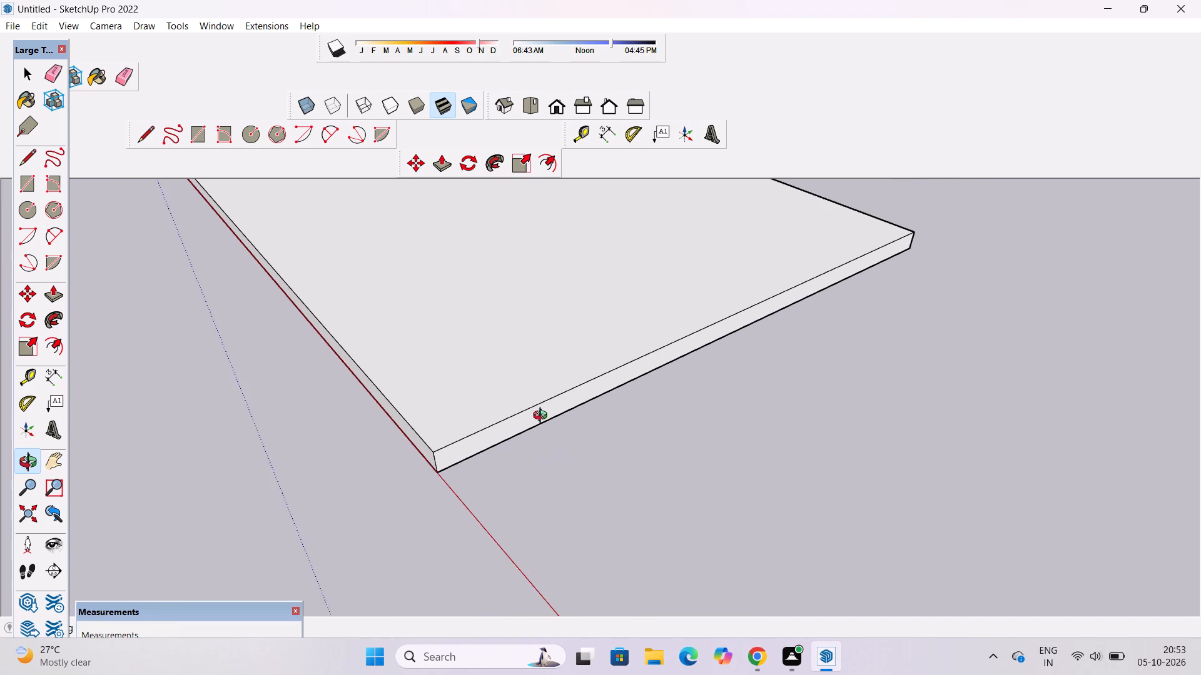
{"action": "left_click_drag", "start_coordinate": [557, 435], "coordinate": [569, 447]}
{"action": "scroll", "coordinate": [529, 441], "scroll_direction": "up", "scroll_amount": 3, "text": "shift"}
{"action": "left_click_drag", "start_coordinate": [528, 434], "coordinate": [559, 454], "text": "shift"}
{"action": "key", "text": "p"}
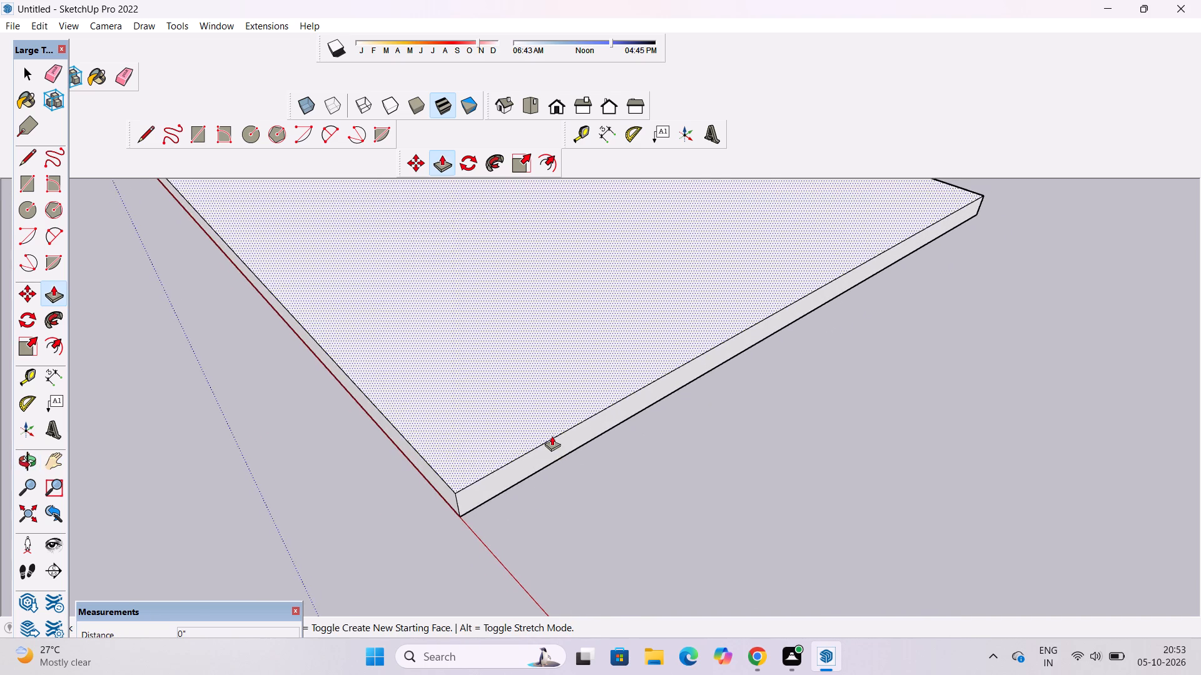
{"action": "scroll", "coordinate": [552, 436], "scroll_direction": "down", "scroll_amount": 5}
{"action": "left_click", "coordinate": [544, 445]}
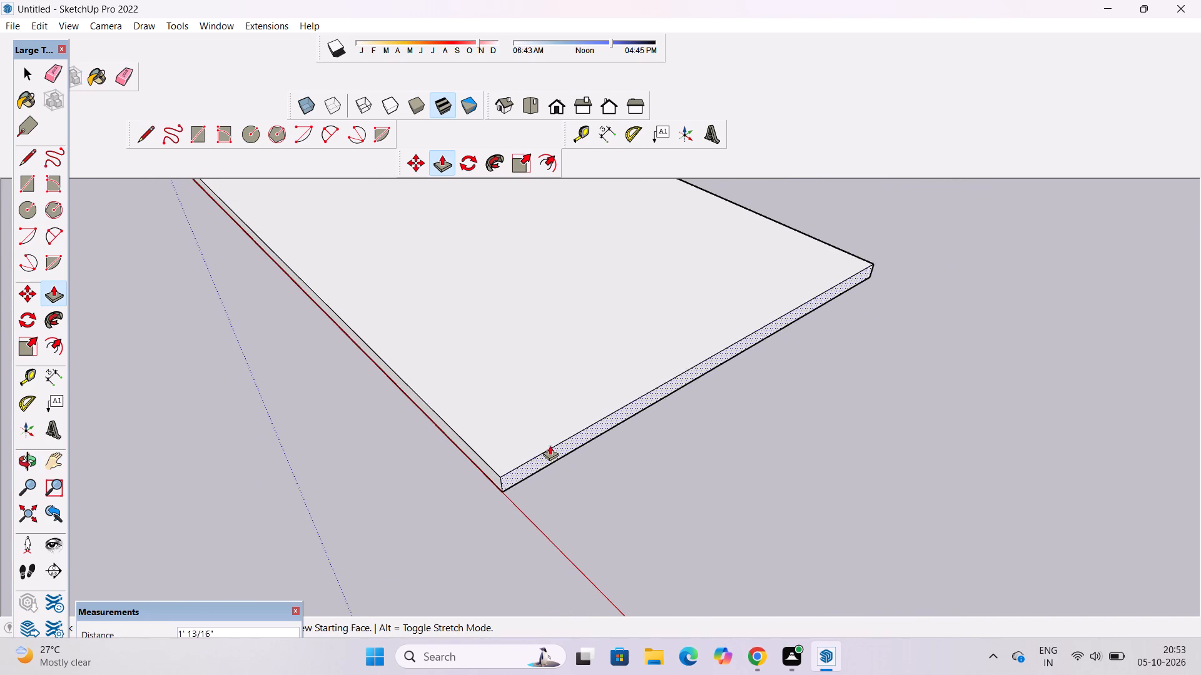
{"action": "scroll", "coordinate": [549, 442], "scroll_direction": "down", "scroll_amount": 6}
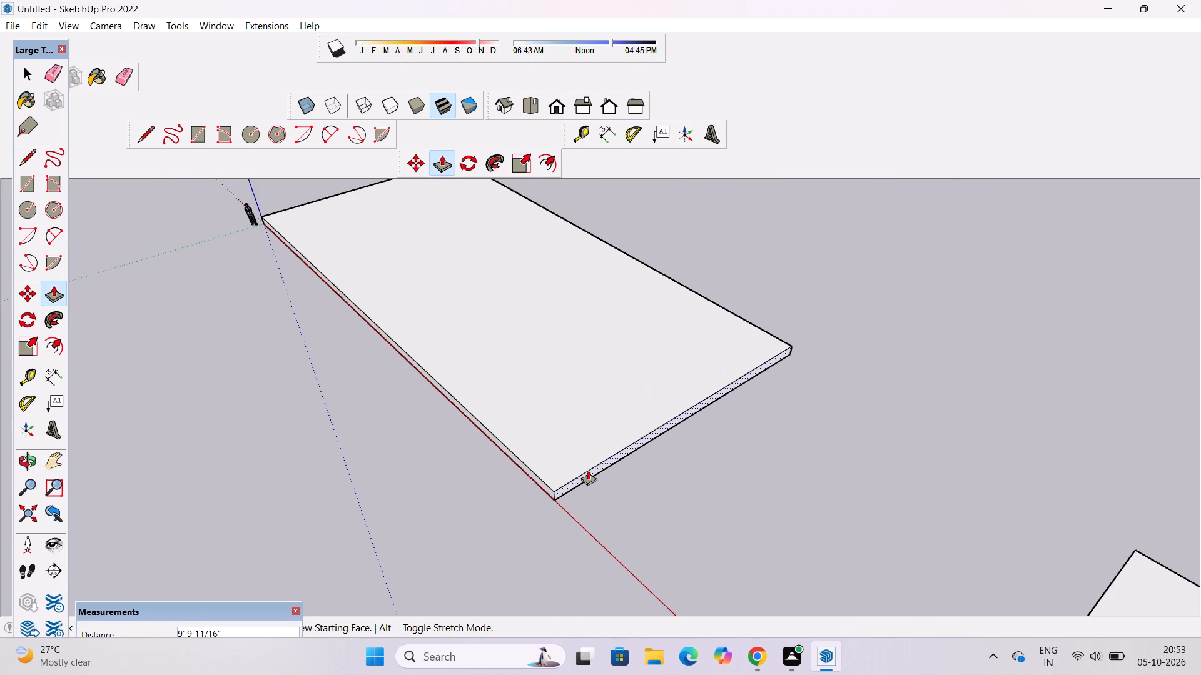
{"action": "type", "text": "10'"}
{"action": "key", "text": "Return"}
Examine the lengthened slab beside its flat copy from above, with nothing selected.
{"action": "key", "text": "o"}
{"action": "scroll", "coordinate": [587, 474], "scroll_direction": "down", "scroll_amount": 2}
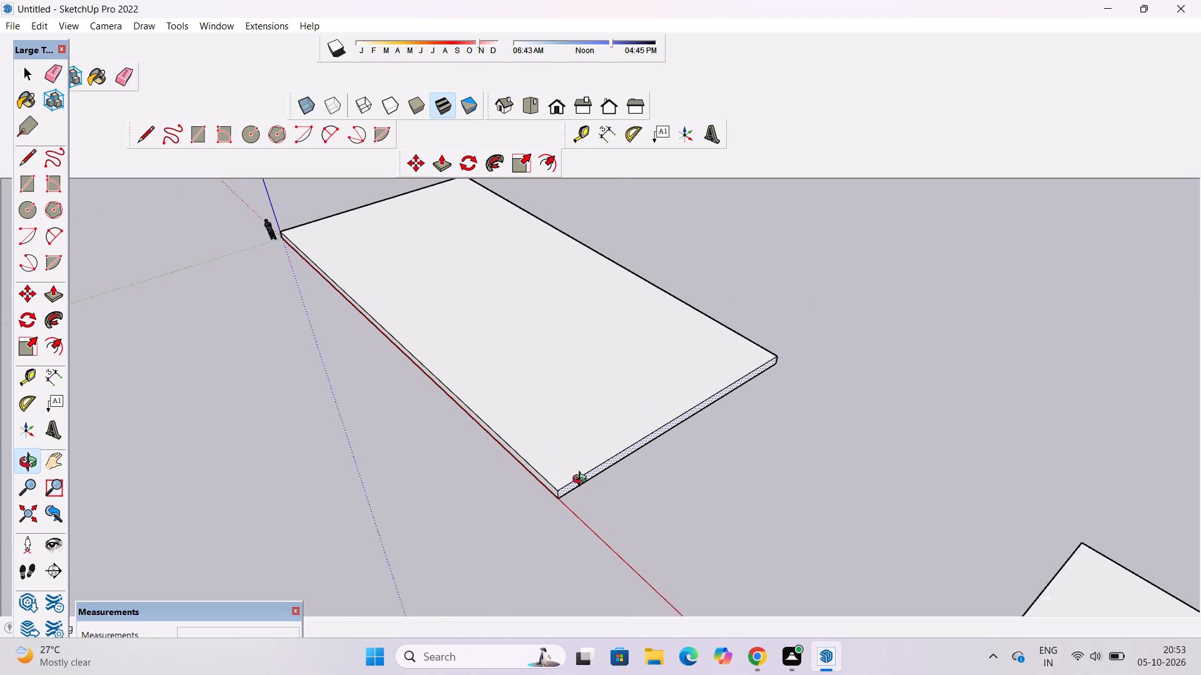
{"action": "scroll", "coordinate": [582, 481], "scroll_direction": "down", "scroll_amount": 3}
{"action": "left_click_drag", "start_coordinate": [472, 531], "coordinate": [620, 545]}
{"action": "scroll", "coordinate": [503, 483], "scroll_direction": "up", "scroll_amount": 3}
{"action": "left_click_drag", "start_coordinate": [501, 483], "coordinate": [491, 511], "text": "shift"}
{"action": "left_click_drag", "start_coordinate": [489, 512], "coordinate": [542, 527]}
{"action": "scroll", "coordinate": [552, 514], "scroll_direction": "down", "scroll_amount": 5}
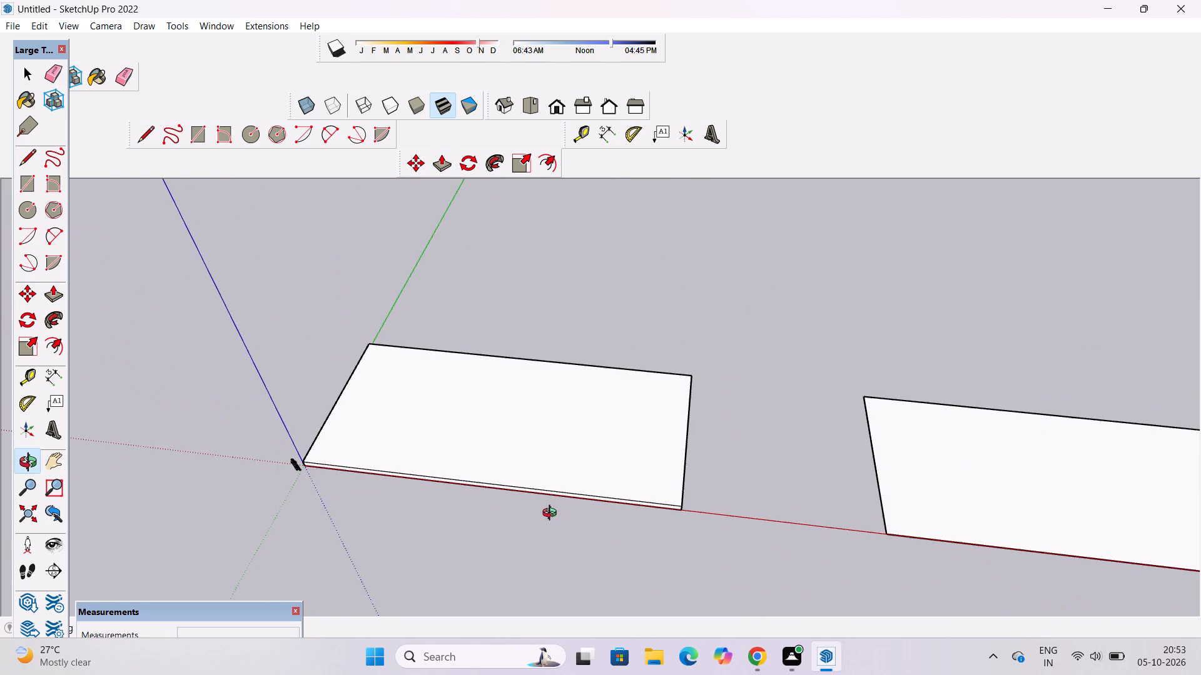
{"action": "left_click_drag", "start_coordinate": [550, 521], "coordinate": [582, 542]}
{"action": "left_click_drag", "start_coordinate": [582, 549], "coordinate": [554, 568]}
{"action": "left_click_drag", "start_coordinate": [547, 567], "coordinate": [528, 551]}
{"action": "left_click_drag", "start_coordinate": [524, 548], "coordinate": [569, 542], "text": "shift"}
{"action": "key", "text": "space"}
{"action": "left_click", "coordinate": [717, 463]}
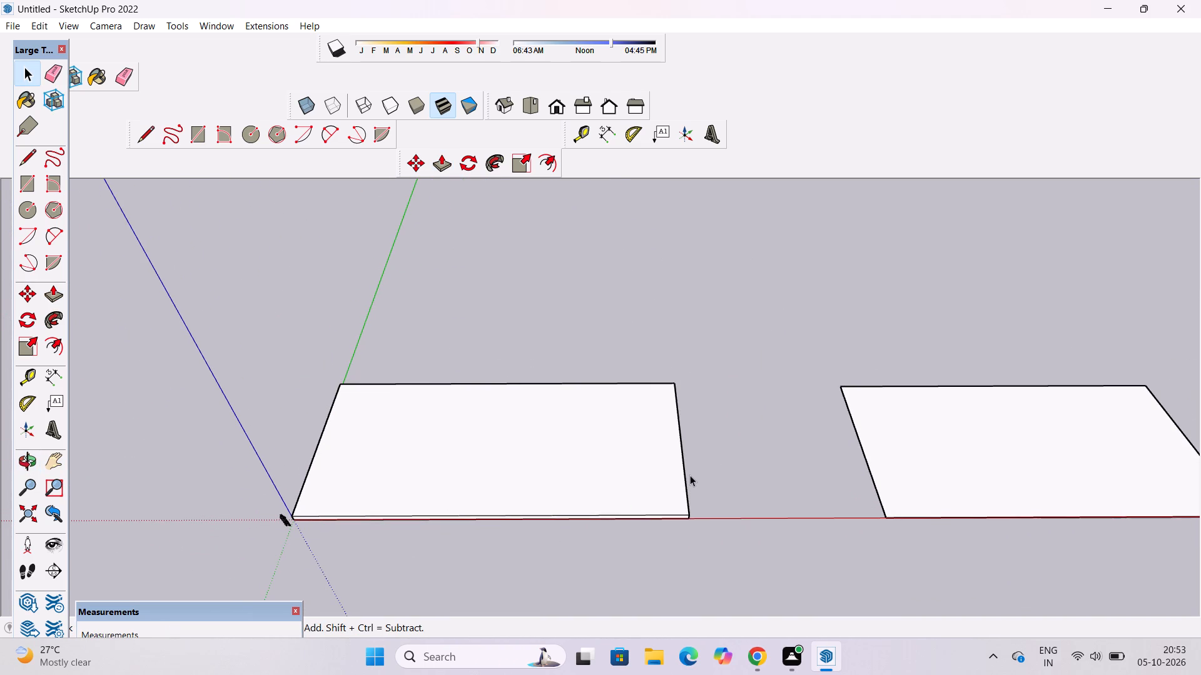
Examine the slab and the flat copy along the red axis from several angles, including their spacing and the slab's thin sides.
{"action": "scroll", "coordinate": [690, 475], "scroll_direction": "up", "scroll_amount": 1}
{"action": "key", "text": "o"}
{"action": "scroll", "coordinate": [684, 491], "scroll_direction": "down", "scroll_amount": 7}
{"action": "left_click_drag", "start_coordinate": [695, 535], "coordinate": [617, 441]}
{"action": "scroll", "coordinate": [583, 489], "scroll_direction": "up", "scroll_amount": 4}
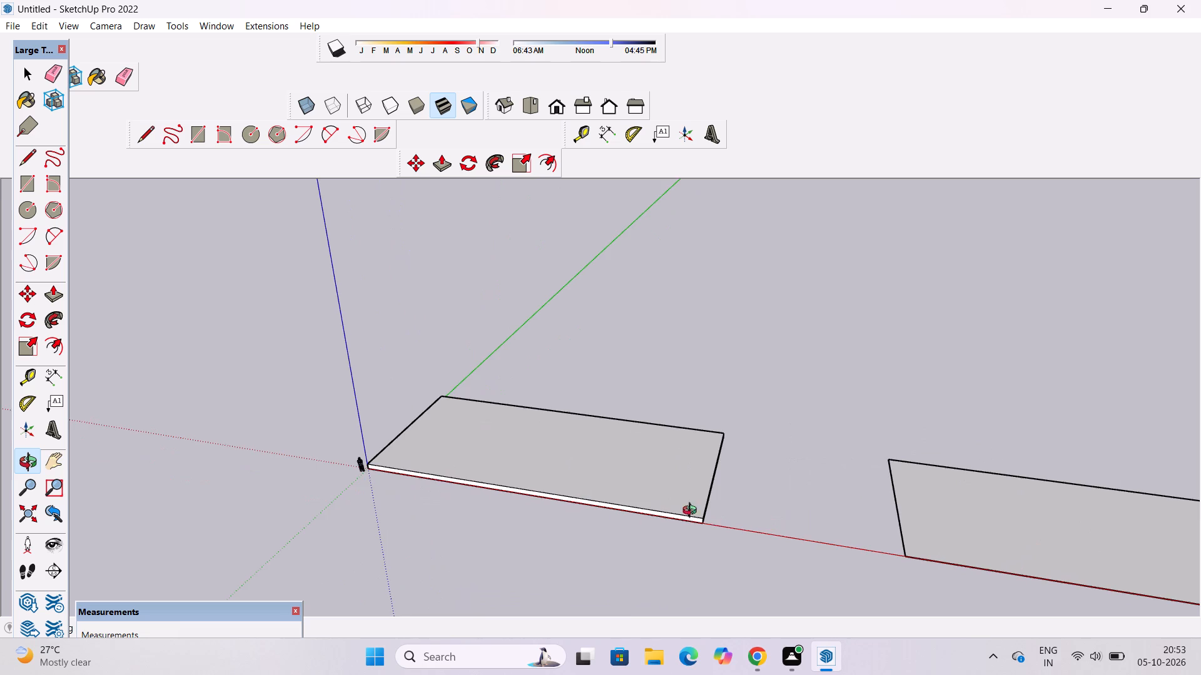
{"action": "left_click_drag", "start_coordinate": [917, 491], "coordinate": [678, 484]}
{"action": "scroll", "coordinate": [518, 531], "scroll_direction": "down", "scroll_amount": 5}
{"action": "left_click_drag", "start_coordinate": [432, 550], "coordinate": [788, 563]}
{"action": "scroll", "coordinate": [731, 542], "scroll_direction": "up", "scroll_amount": 2}
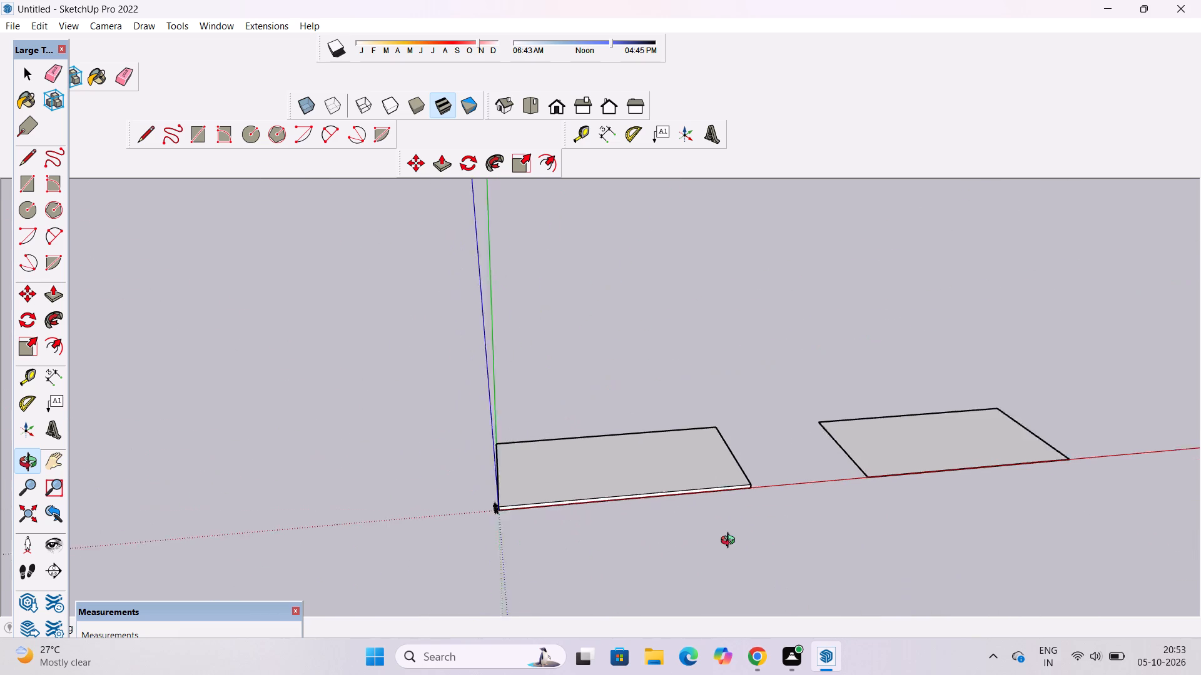
{"action": "scroll", "coordinate": [731, 542], "scroll_direction": "up", "scroll_amount": 1}
{"action": "left_click_drag", "start_coordinate": [726, 534], "coordinate": [705, 549], "text": "shift"}
{"action": "left_click_drag", "start_coordinate": [701, 556], "coordinate": [670, 608]}
{"action": "scroll", "coordinate": [659, 548], "scroll_direction": "up", "scroll_amount": 3}
{"action": "left_click_drag", "start_coordinate": [659, 544], "coordinate": [500, 543], "text": "shift"}
{"action": "left_click_drag", "start_coordinate": [607, 538], "coordinate": [524, 538]}
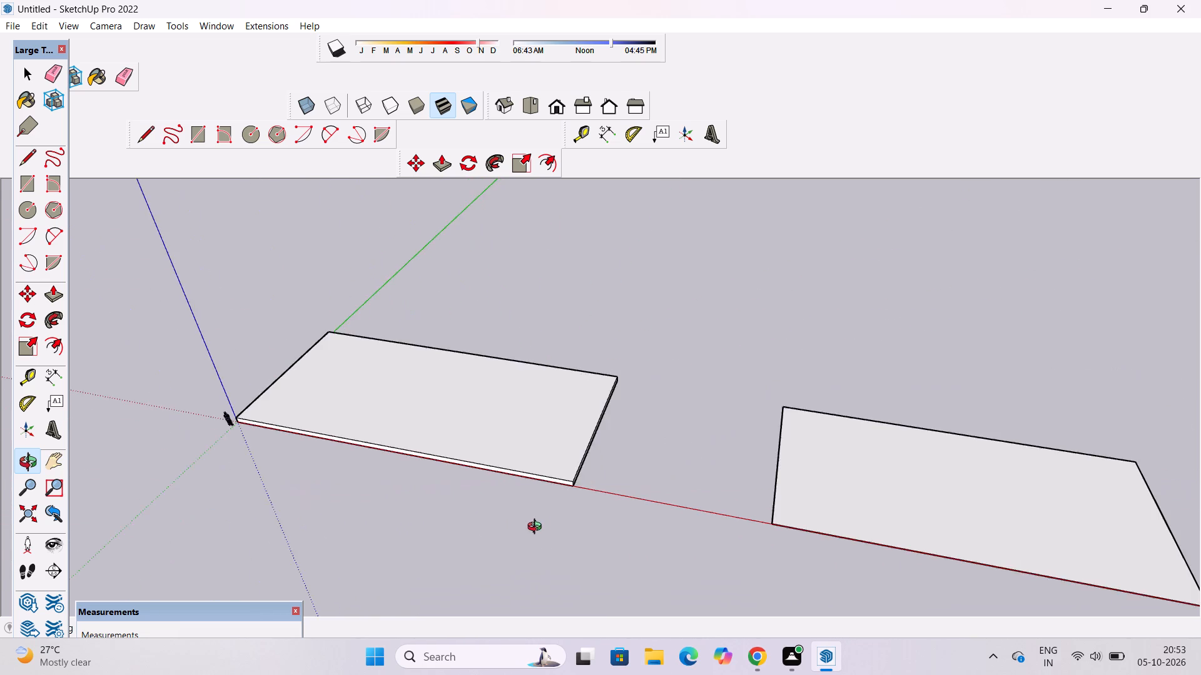
{"action": "scroll", "coordinate": [544, 524], "scroll_direction": "up", "scroll_amount": 4}
{"action": "left_click_drag", "start_coordinate": [560, 513], "coordinate": [606, 557]}
{"action": "scroll", "coordinate": [604, 525], "scroll_direction": "down", "scroll_amount": 5}
{"action": "left_click_drag", "start_coordinate": [590, 523], "coordinate": [682, 523], "text": "shift"}
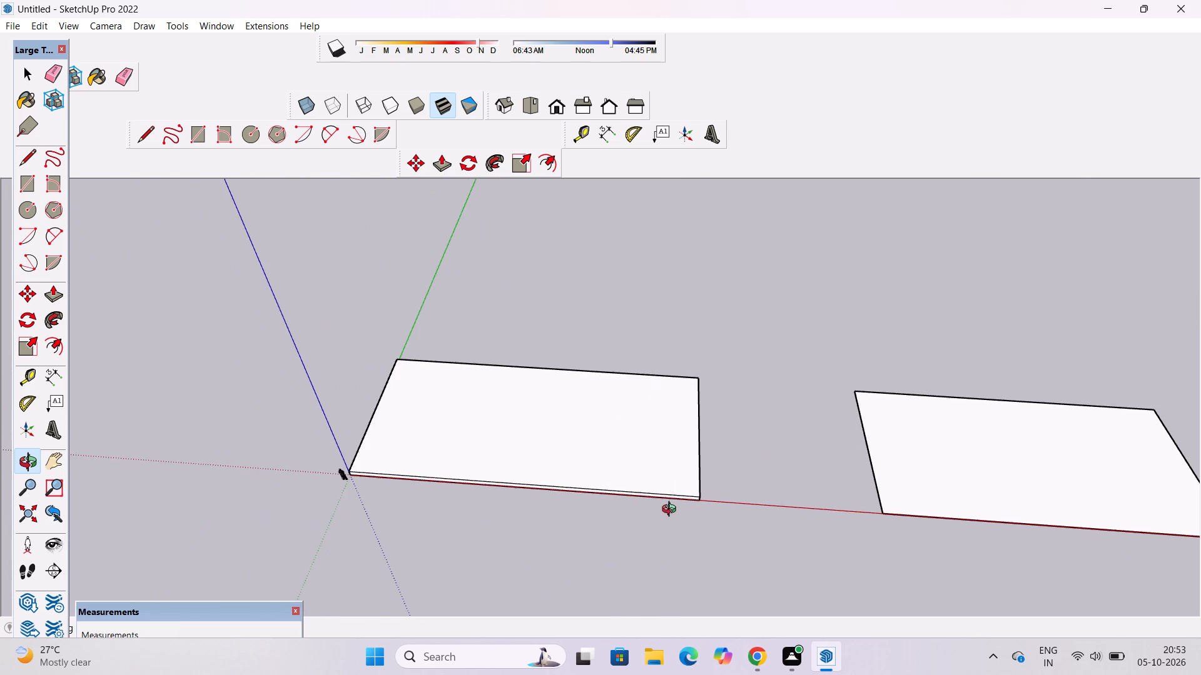
{"action": "scroll", "coordinate": [652, 508], "scroll_direction": "down", "scroll_amount": 4}
{"action": "left_click_drag", "start_coordinate": [650, 501], "coordinate": [676, 597]}
{"action": "scroll", "coordinate": [629, 486], "scroll_direction": "up", "scroll_amount": 8}
{"action": "left_click_drag", "start_coordinate": [626, 489], "coordinate": [658, 537], "text": "shift"}
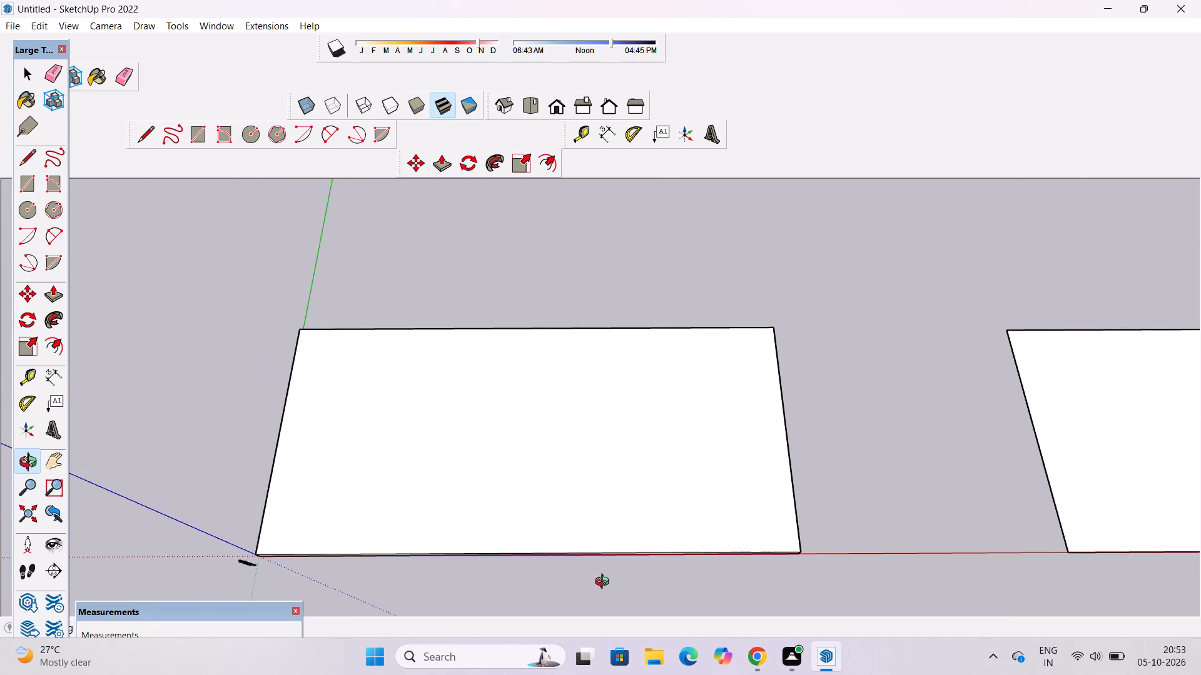
{"action": "left_click_drag", "start_coordinate": [603, 590], "coordinate": [604, 424]}
{"action": "scroll", "coordinate": [606, 412], "scroll_direction": "down", "scroll_amount": 6}
{"action": "left_click_drag", "start_coordinate": [539, 465], "coordinate": [758, 502]}
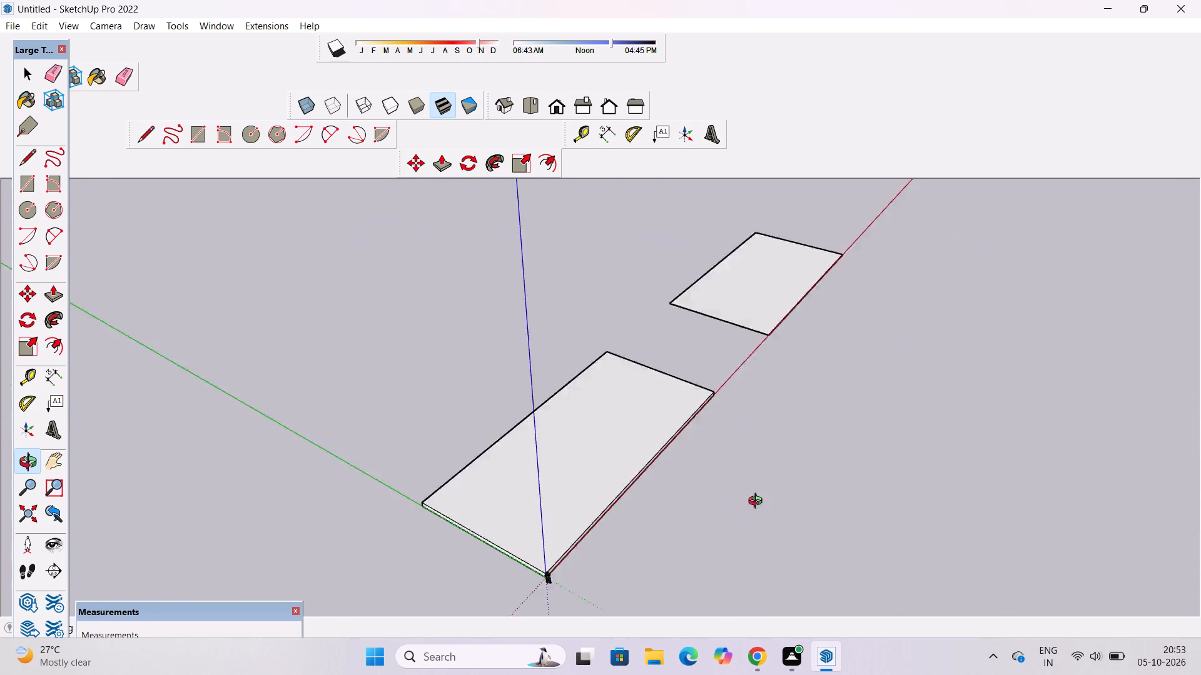
{"action": "left_click_drag", "start_coordinate": [758, 502], "coordinate": [484, 502]}
{"action": "scroll", "coordinate": [639, 449], "scroll_direction": "up", "scroll_amount": 5}
{"action": "left_click_drag", "start_coordinate": [819, 466], "coordinate": [1104, 439]}
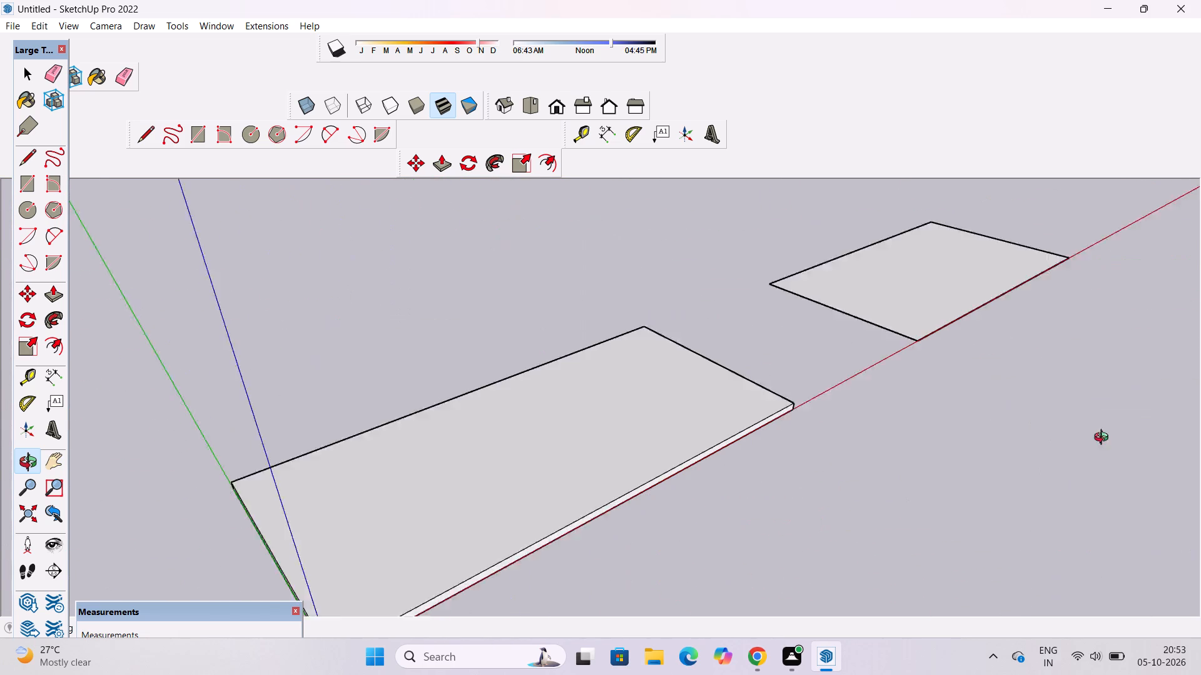
{"action": "left_click_drag", "start_coordinate": [1104, 439], "coordinate": [1125, 422]}
{"action": "scroll", "coordinate": [888, 449], "scroll_direction": "up", "scroll_amount": 2}
{"action": "scroll", "coordinate": [888, 449], "scroll_direction": "down", "scroll_amount": 6}
{"action": "left_click_drag", "start_coordinate": [968, 442], "coordinate": [846, 474]}
{"action": "left_click_drag", "start_coordinate": [716, 485], "coordinate": [791, 436], "text": "shift"}
{"action": "scroll", "coordinate": [807, 437], "scroll_direction": "down", "scroll_amount": 3}
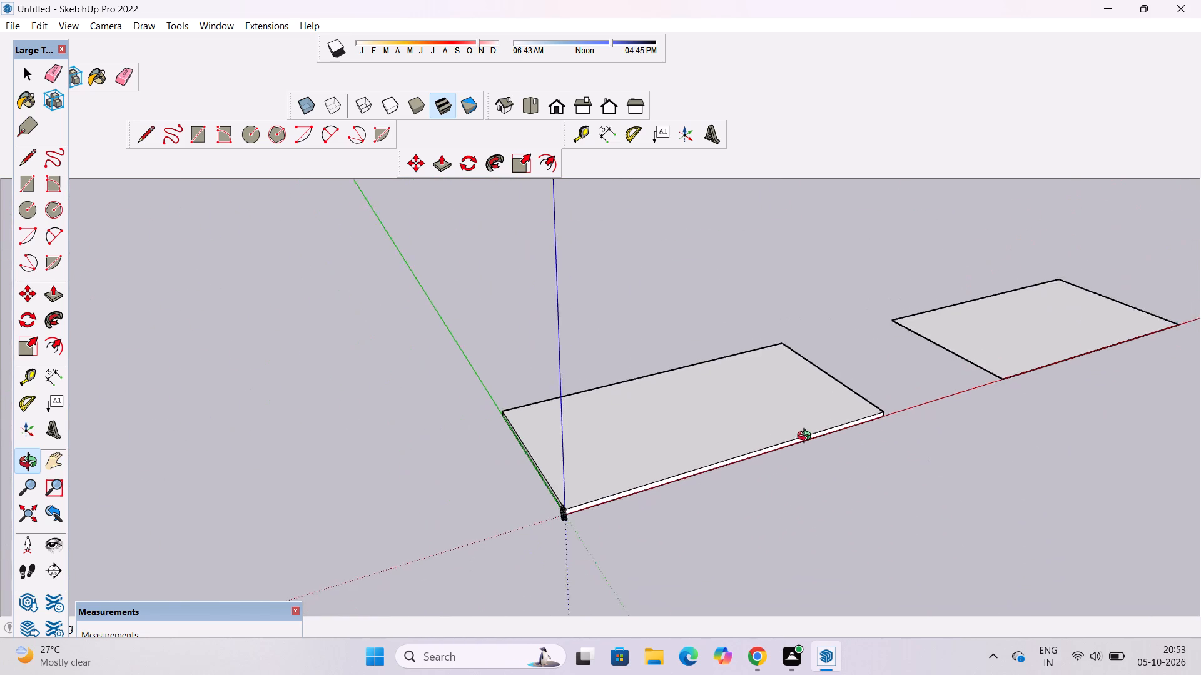
{"action": "scroll", "coordinate": [807, 437], "scroll_direction": "down", "scroll_amount": 2}
{"action": "left_click_drag", "start_coordinate": [881, 442], "coordinate": [686, 507]}
{"action": "scroll", "coordinate": [634, 517], "scroll_direction": "down", "scroll_amount": 4}
{"action": "left_click_drag", "start_coordinate": [650, 527], "coordinate": [670, 454], "text": "shift"}
{"action": "left_click_drag", "start_coordinate": [670, 453], "coordinate": [750, 549]}
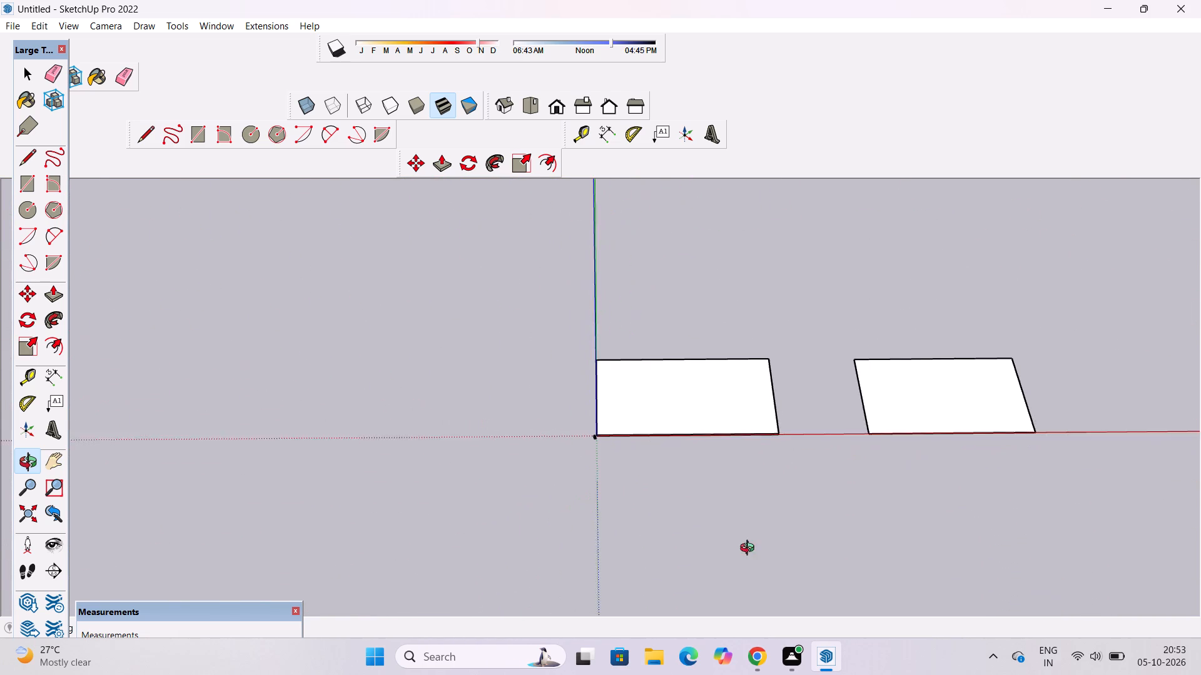
{"action": "left_click_drag", "start_coordinate": [750, 549], "coordinate": [756, 564]}
{"action": "scroll", "coordinate": [723, 411], "scroll_direction": "up", "scroll_amount": 9}
{"action": "left_click_drag", "start_coordinate": [701, 412], "coordinate": [593, 439], "text": "shift"}
{"action": "left_click_drag", "start_coordinate": [606, 516], "coordinate": [587, 398]}
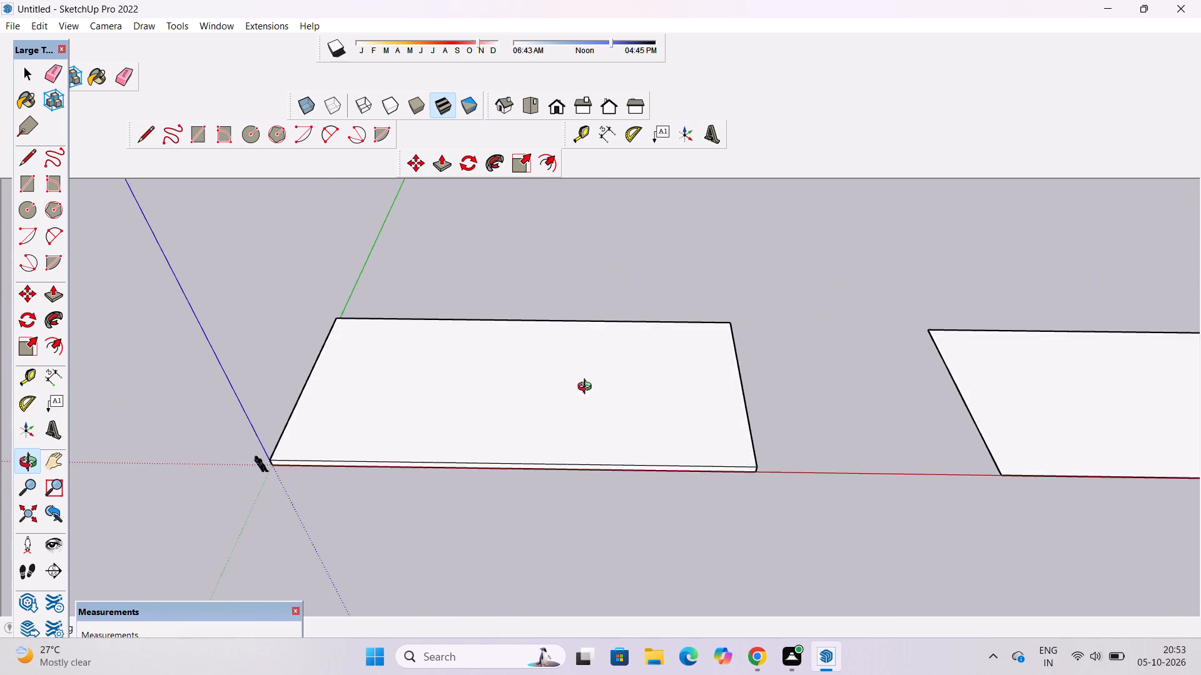
{"action": "scroll", "coordinate": [636, 444], "scroll_direction": "up", "scroll_amount": 4}
{"action": "left_click_drag", "start_coordinate": [711, 442], "coordinate": [576, 424], "text": "shift"}
{"action": "scroll", "coordinate": [590, 434], "scroll_direction": "down", "scroll_amount": 9}
{"action": "left_click_drag", "start_coordinate": [585, 431], "coordinate": [632, 464], "text": "shift"}
{"action": "left_click_drag", "start_coordinate": [634, 479], "coordinate": [641, 508]}
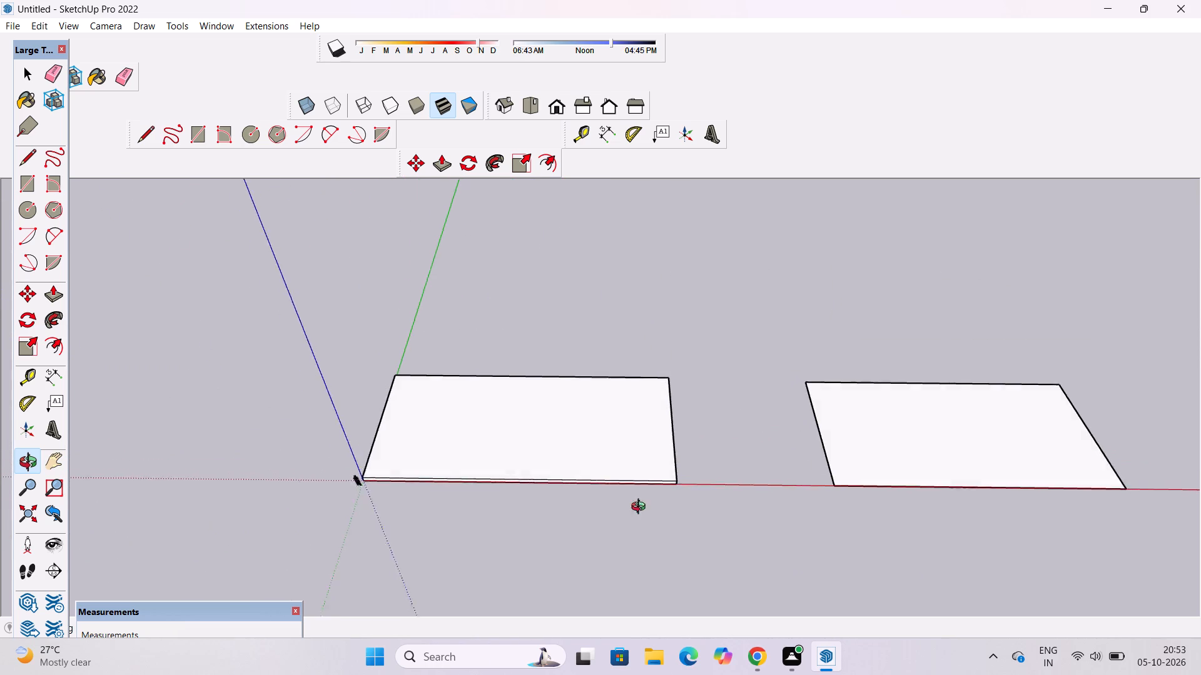
{"action": "left_click_drag", "start_coordinate": [641, 508], "coordinate": [649, 534]}
{"action": "scroll", "coordinate": [533, 464], "scroll_direction": "up", "scroll_amount": 5}
{"action": "left_click_drag", "start_coordinate": [516, 472], "coordinate": [584, 467], "text": "shift"}
{"action": "left_click_drag", "start_coordinate": [597, 491], "coordinate": [597, 461]}
{"action": "scroll", "coordinate": [597, 456], "scroll_direction": "down", "scroll_amount": 5}
{"action": "left_click_drag", "start_coordinate": [595, 462], "coordinate": [596, 472]}
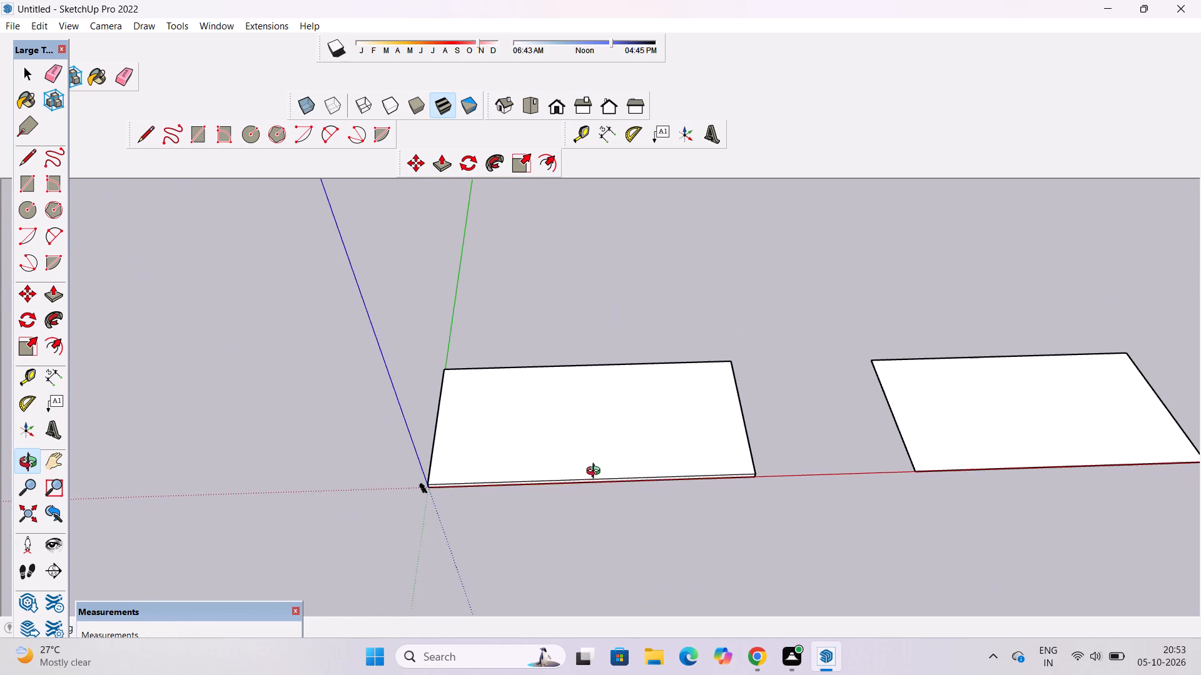
{"action": "left_click_drag", "start_coordinate": [596, 472], "coordinate": [604, 500]}
{"action": "scroll", "coordinate": [606, 478], "scroll_direction": "up", "scroll_amount": 7}
{"action": "left_click_drag", "start_coordinate": [607, 470], "coordinate": [600, 486], "text": "shift"}
{"action": "scroll", "coordinate": [600, 486], "scroll_direction": "down", "scroll_amount": 4}
{"action": "left_click_drag", "start_coordinate": [622, 489], "coordinate": [569, 517], "text": "shift"}
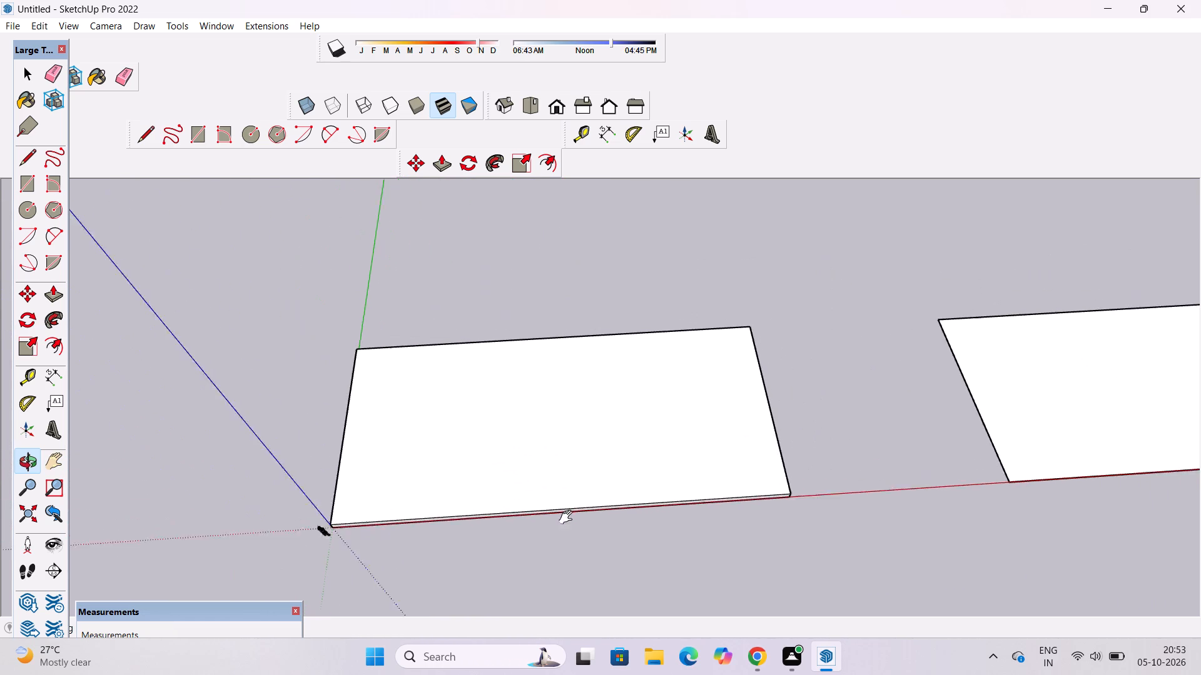
{"action": "left_click_drag", "start_coordinate": [569, 517], "coordinate": [568, 518], "text": "shift"}
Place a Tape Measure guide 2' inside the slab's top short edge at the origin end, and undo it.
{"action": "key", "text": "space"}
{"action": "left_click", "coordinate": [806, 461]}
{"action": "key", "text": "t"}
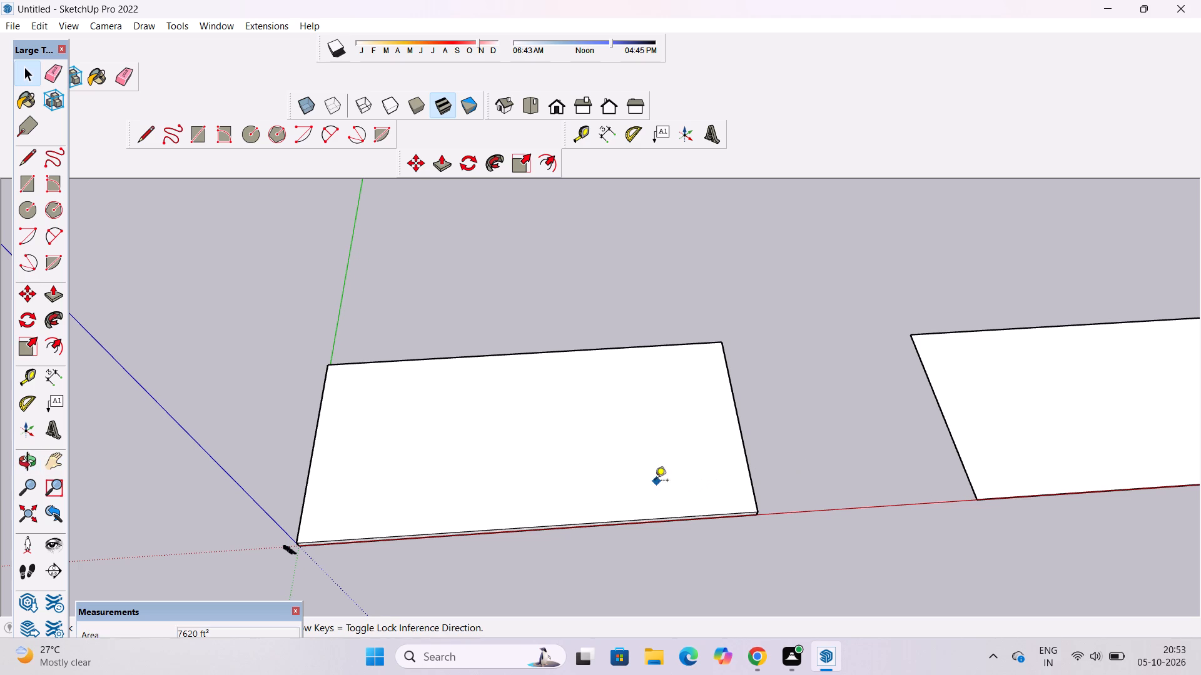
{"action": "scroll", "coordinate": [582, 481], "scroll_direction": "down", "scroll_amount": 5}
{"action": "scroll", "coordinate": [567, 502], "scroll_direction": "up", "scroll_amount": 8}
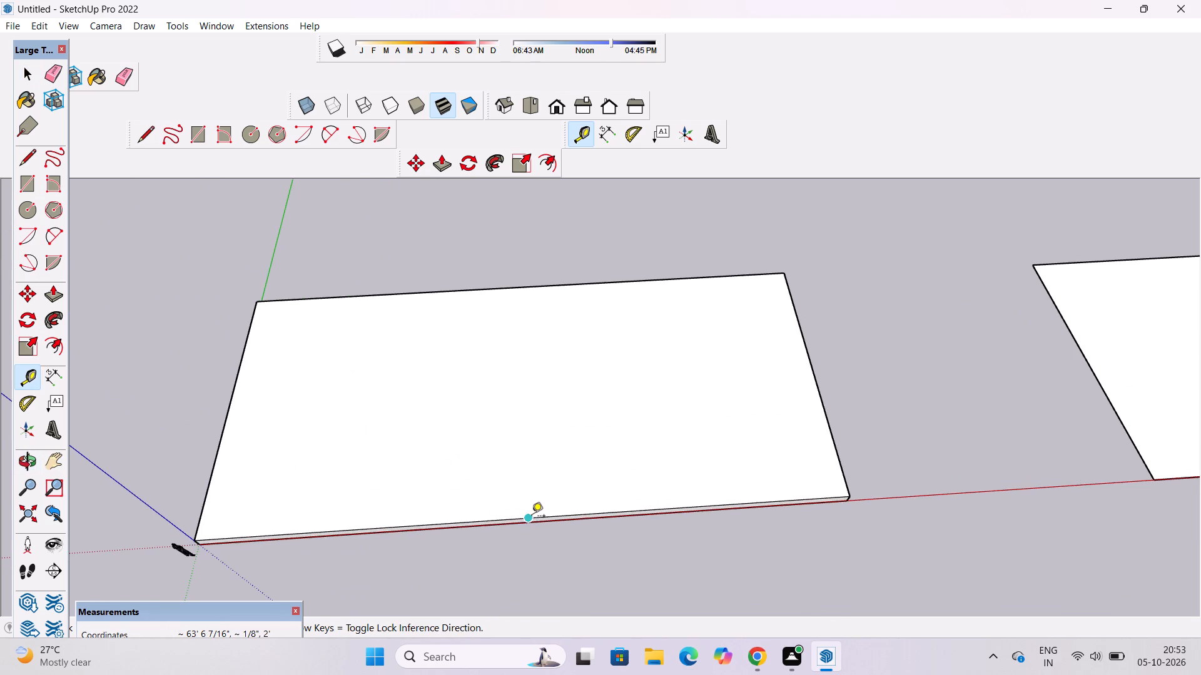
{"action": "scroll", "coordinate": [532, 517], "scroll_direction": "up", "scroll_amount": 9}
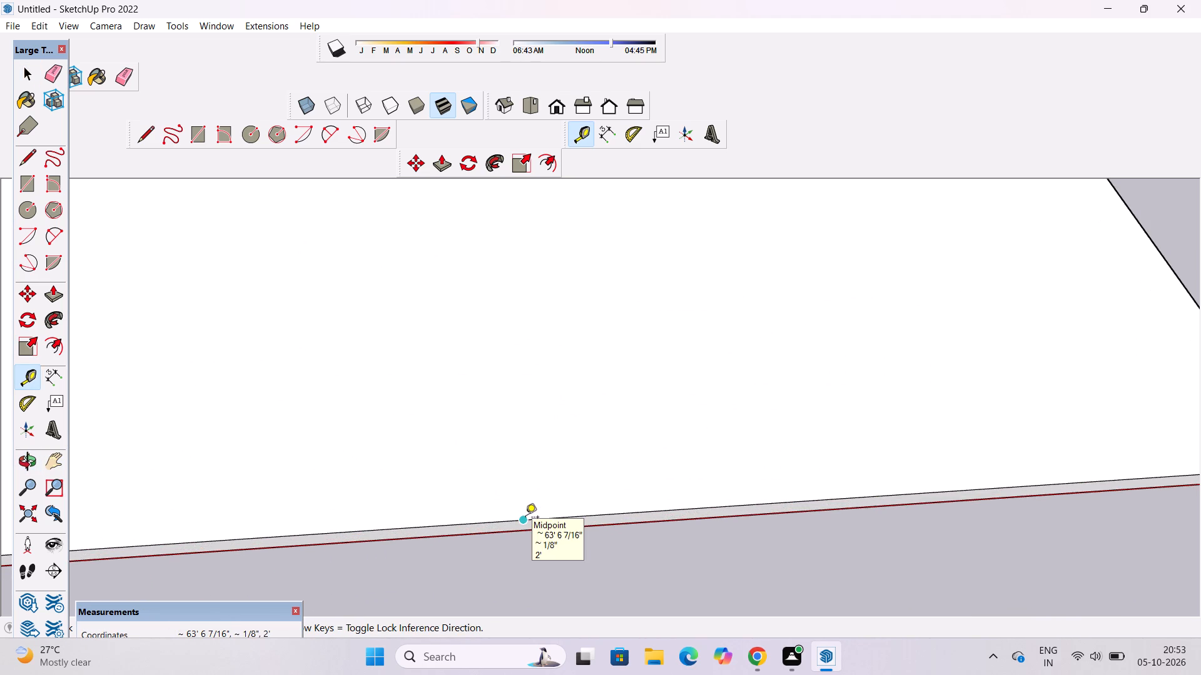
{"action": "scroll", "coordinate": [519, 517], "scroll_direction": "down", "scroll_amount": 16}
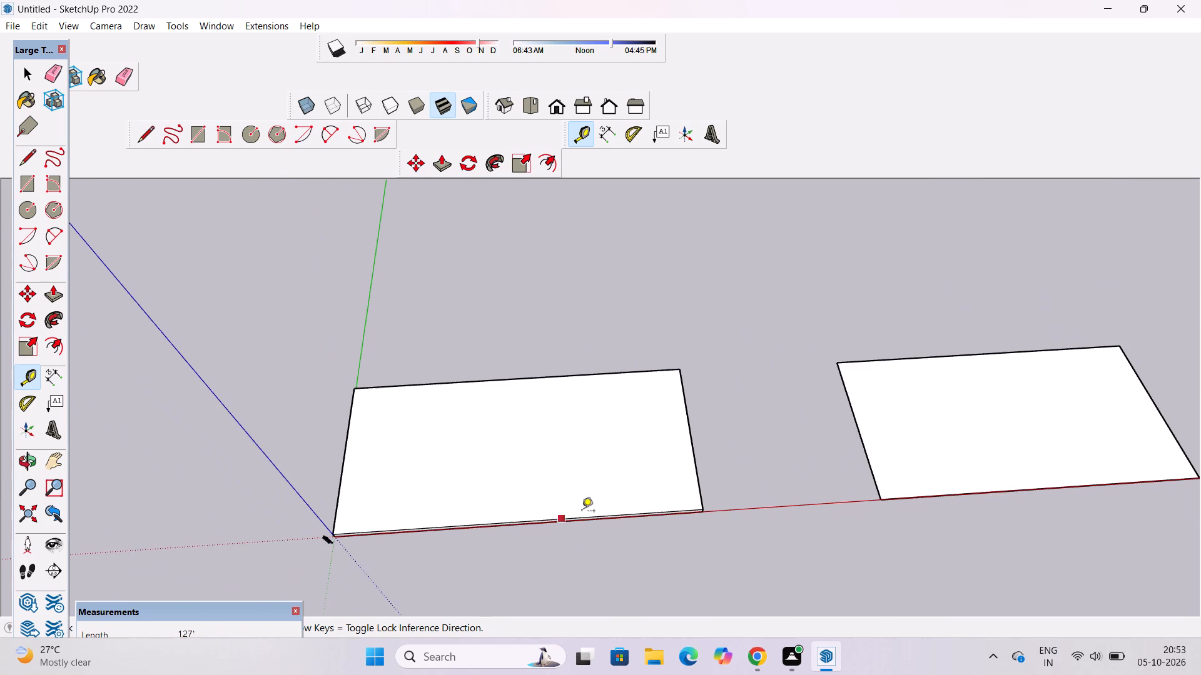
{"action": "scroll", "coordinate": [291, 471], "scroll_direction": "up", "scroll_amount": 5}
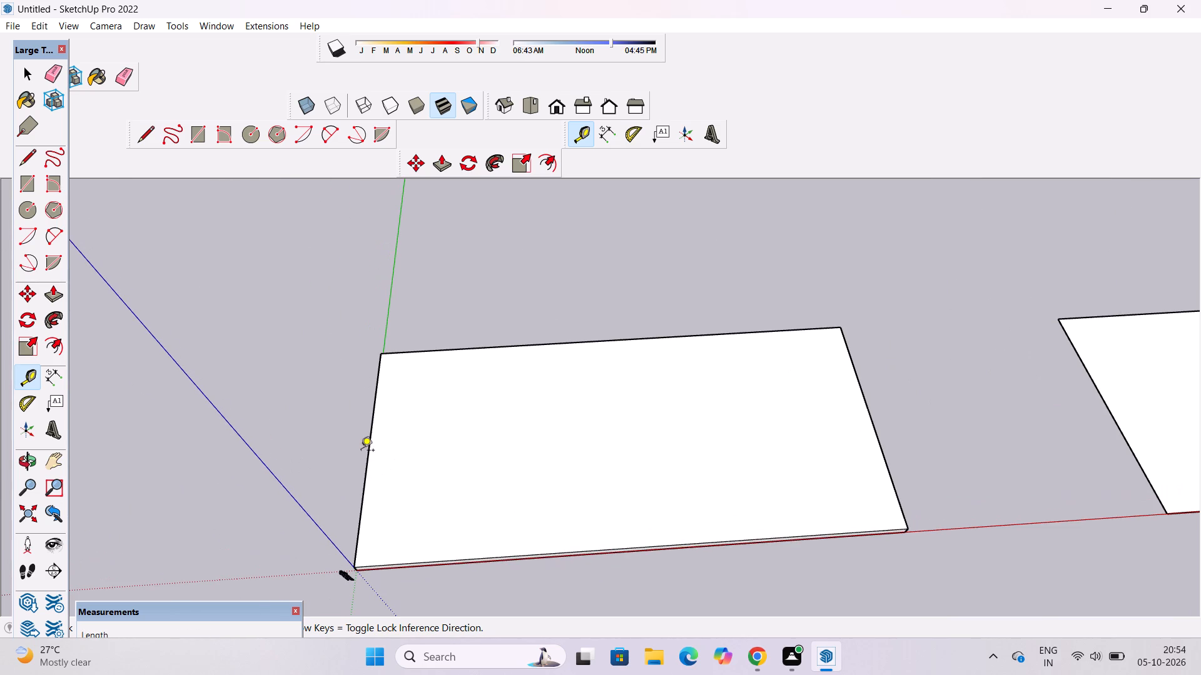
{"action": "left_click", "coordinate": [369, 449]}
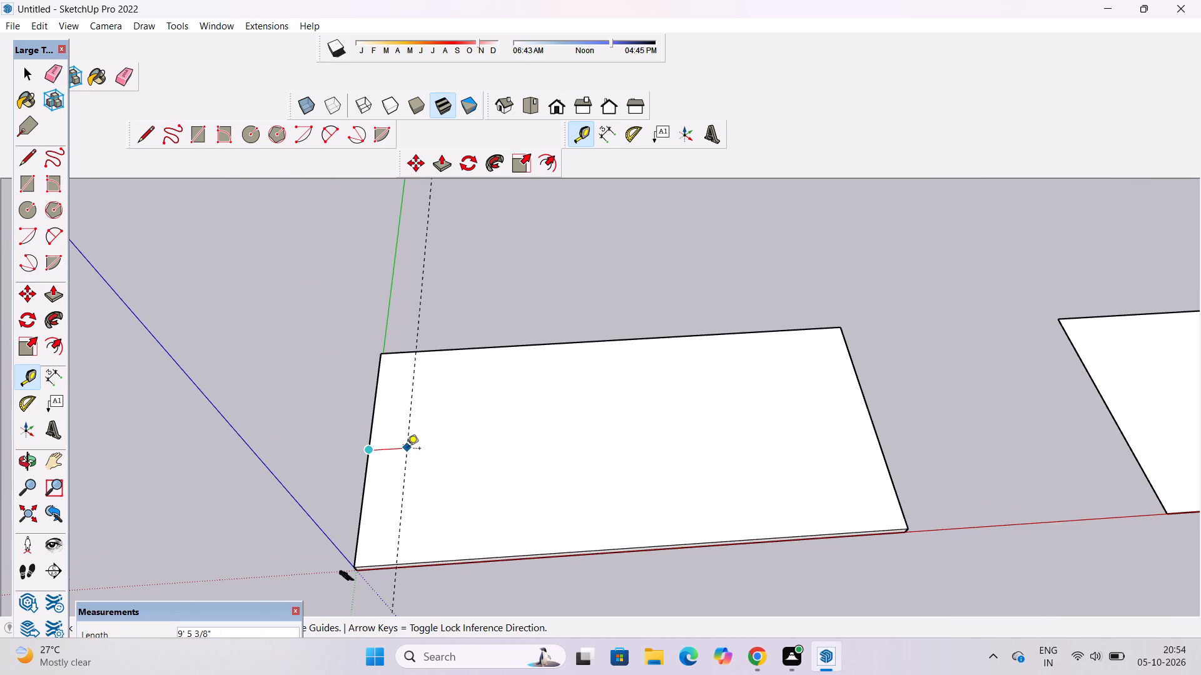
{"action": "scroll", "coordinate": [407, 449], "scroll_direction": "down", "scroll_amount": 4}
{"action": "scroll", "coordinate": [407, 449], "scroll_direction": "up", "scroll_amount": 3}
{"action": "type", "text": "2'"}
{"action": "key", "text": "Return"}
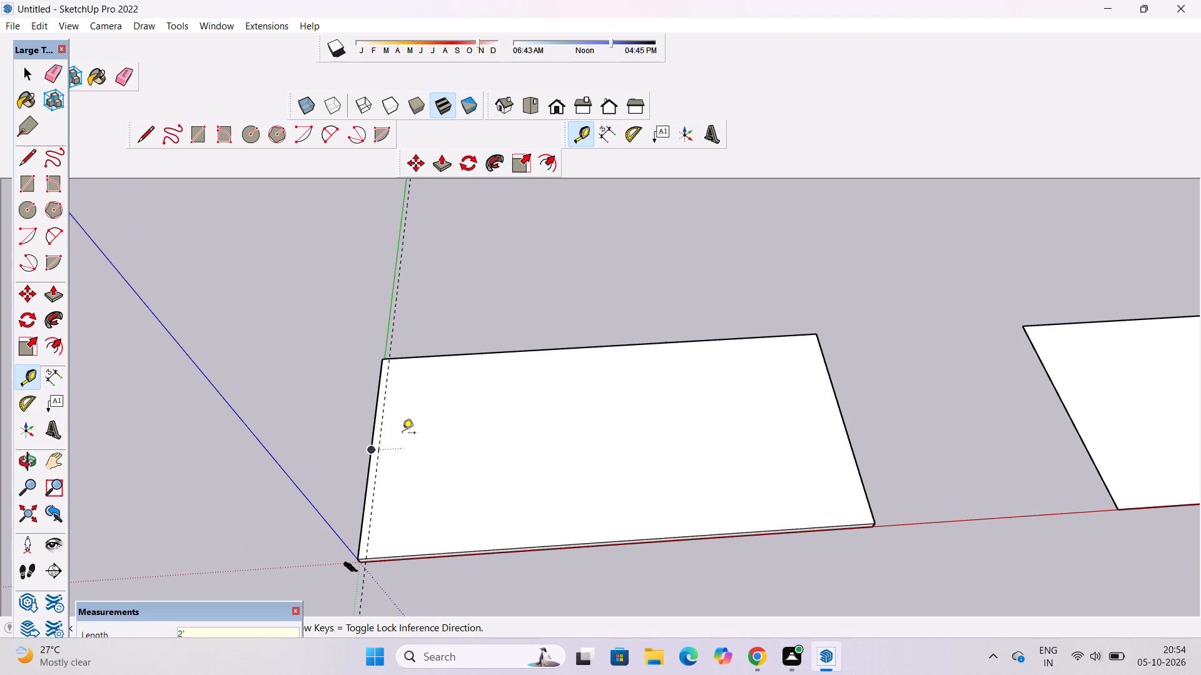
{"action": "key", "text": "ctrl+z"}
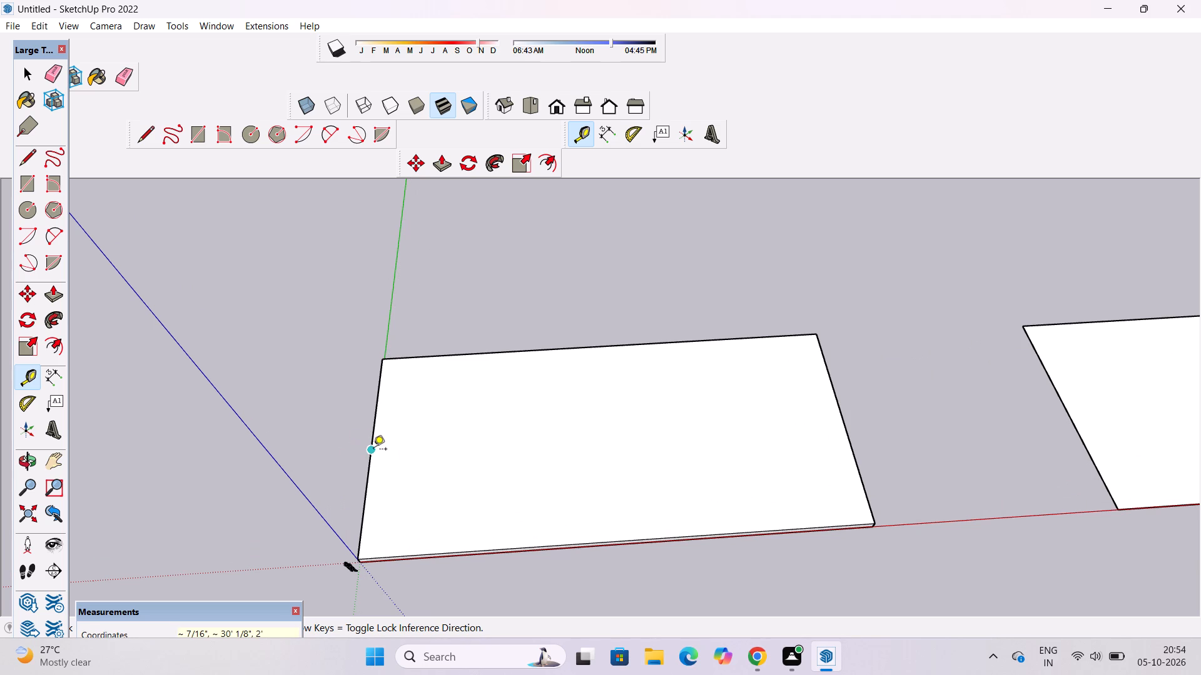
Place guides 2.5' inside both short edges of the slab's top face, parallel to the green axis.
{"action": "left_click", "coordinate": [370, 452]}
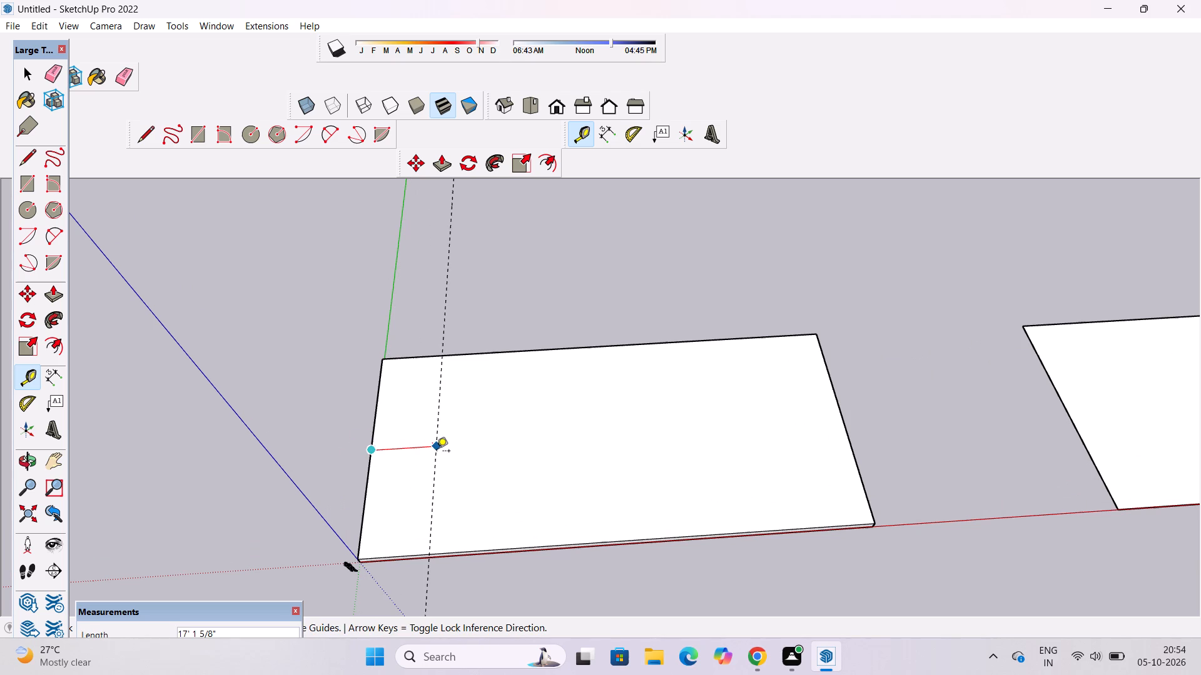
{"action": "type", "text": "2.5'"}
{"action": "key", "text": "Return"}
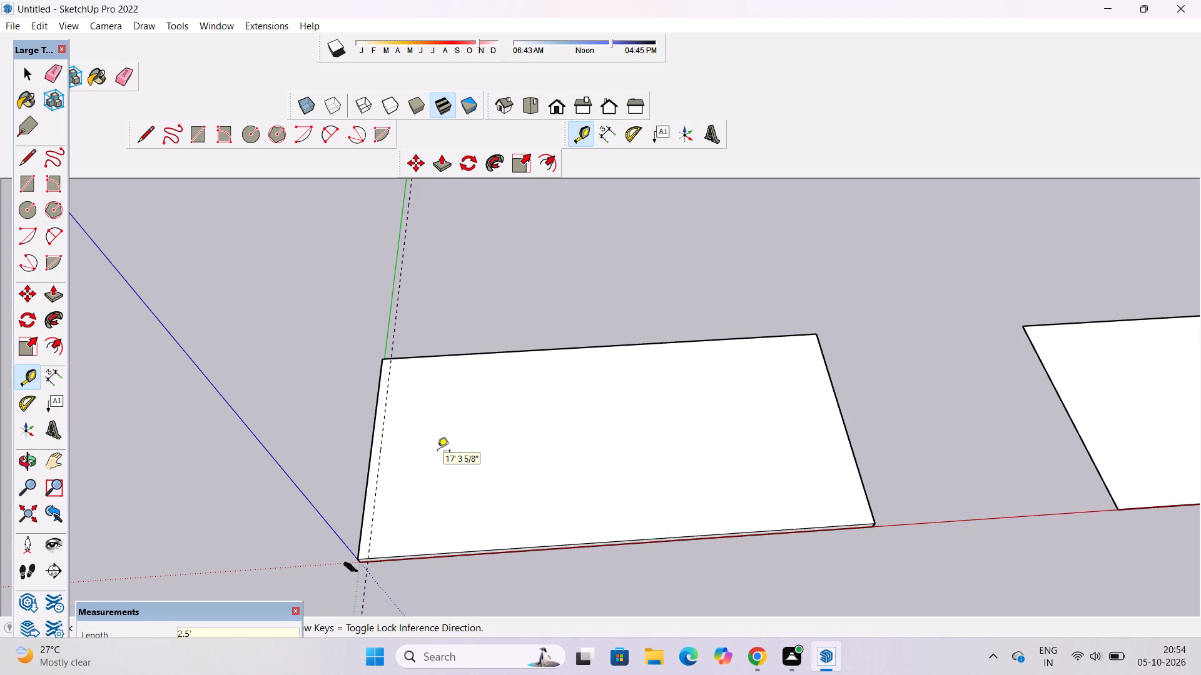
{"action": "scroll", "coordinate": [430, 455], "scroll_direction": "down", "scroll_amount": 5}
{"action": "scroll", "coordinate": [686, 452], "scroll_direction": "up", "scroll_amount": 4}
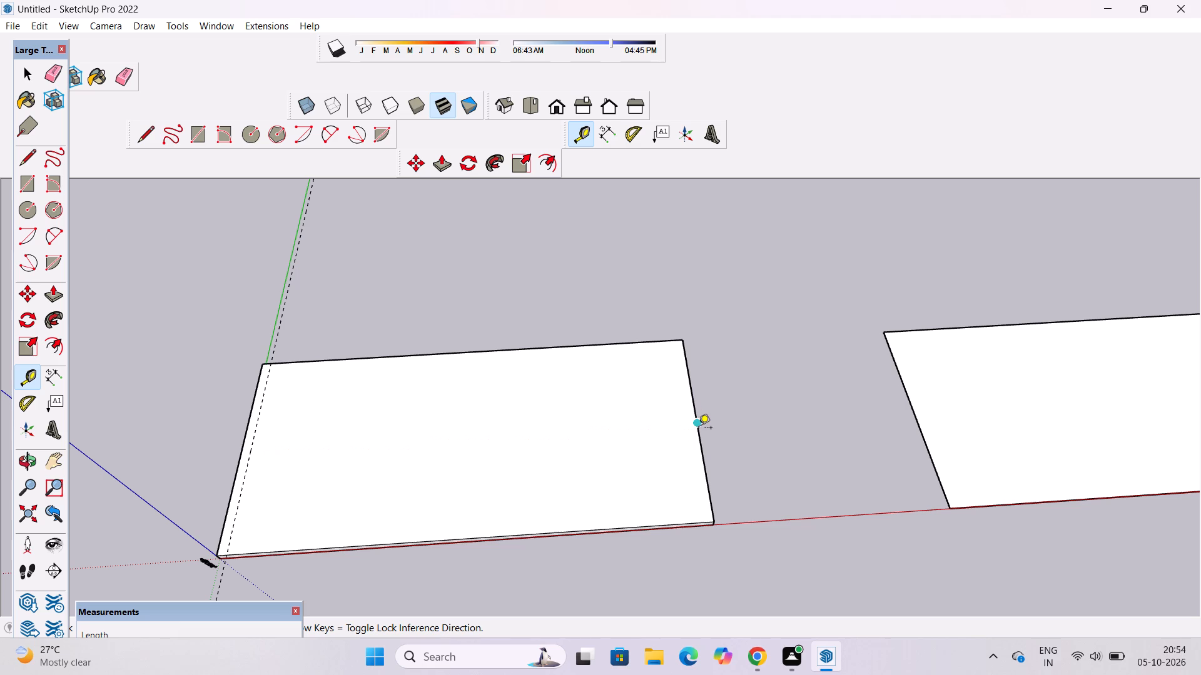
{"action": "left_click", "coordinate": [696, 424]}
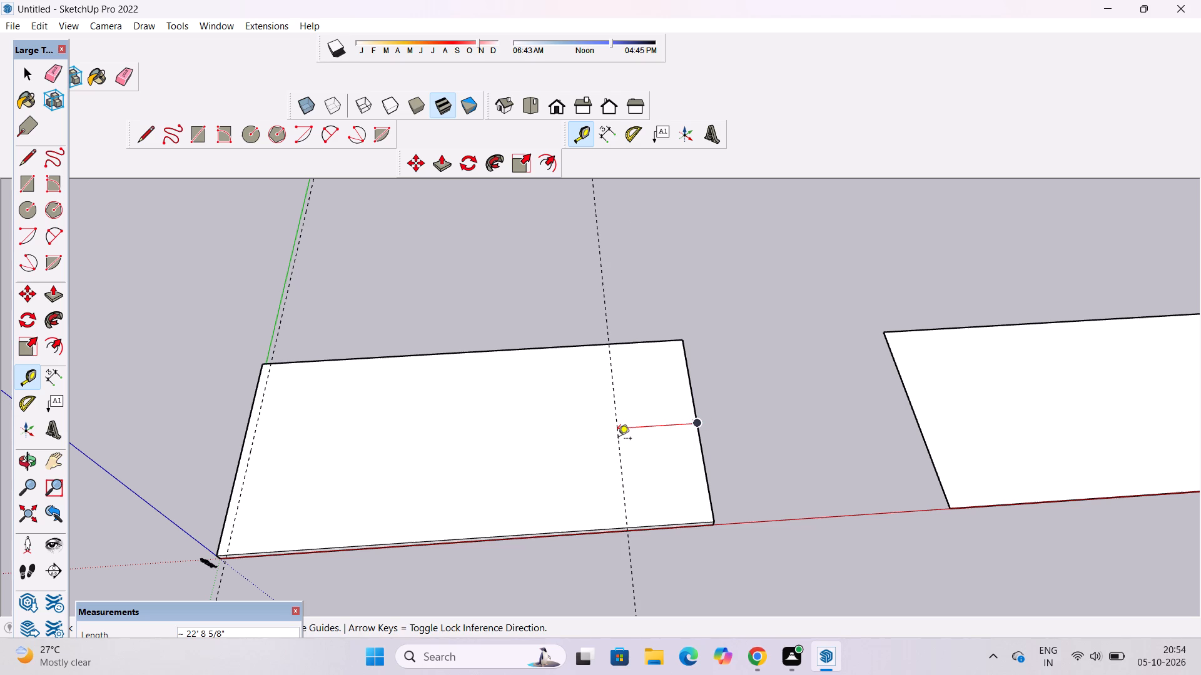
{"action": "type", "text": "2.5'"}
{"action": "key", "text": "Return"}
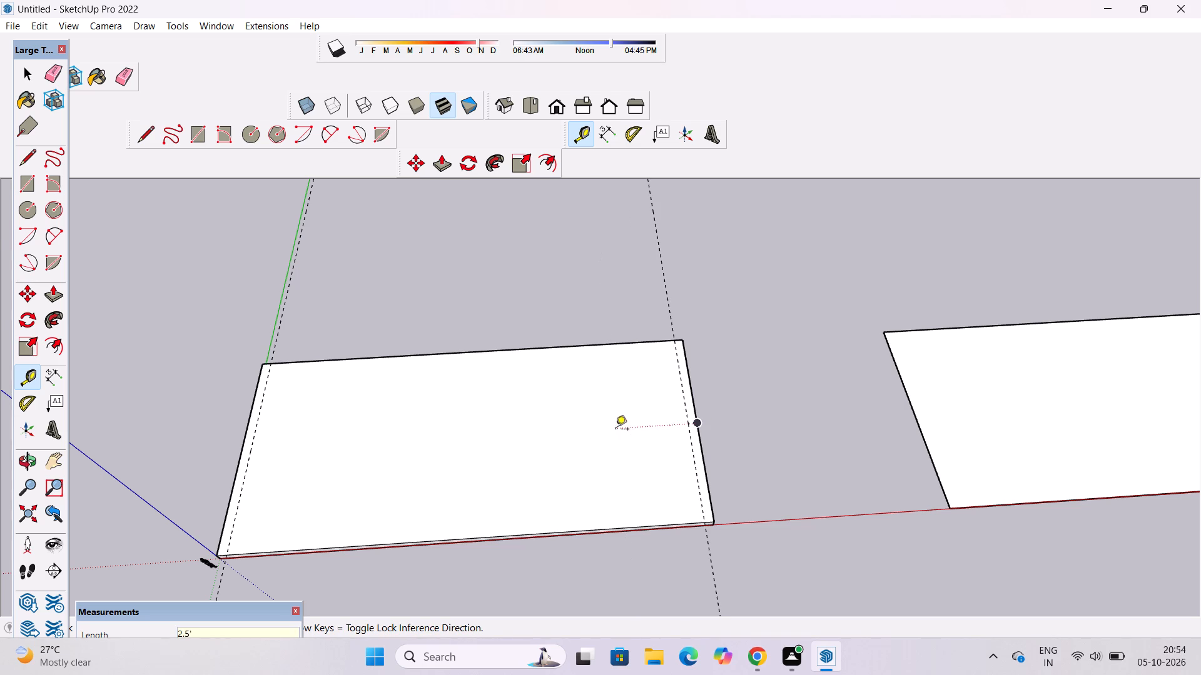
Place a guide 2.5' inside the back long edge of the slab's top face.
{"action": "scroll", "coordinate": [615, 427], "scroll_direction": "down", "scroll_amount": 3}
{"action": "scroll", "coordinate": [438, 352], "scroll_direction": "up", "scroll_amount": 4}
{"action": "scroll", "coordinate": [387, 367], "scroll_direction": "down", "scroll_amount": 4}
{"action": "scroll", "coordinate": [601, 376], "scroll_direction": "up", "scroll_amount": 4}
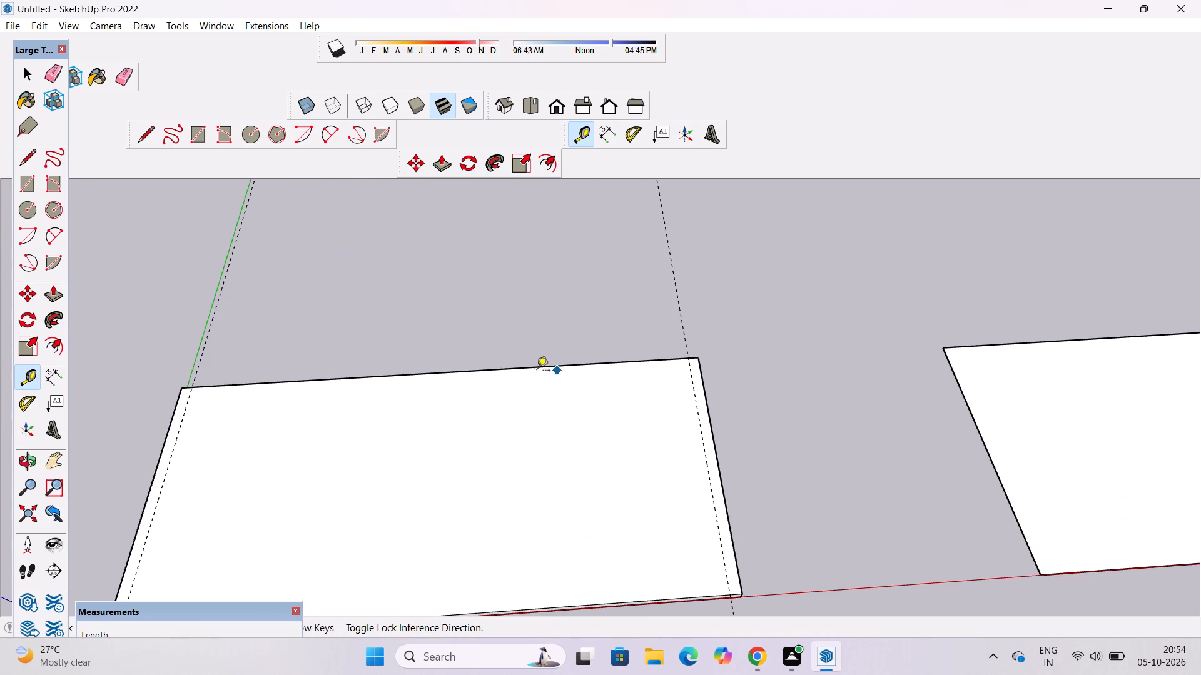
{"action": "left_click", "coordinate": [442, 373]}
{"action": "scroll", "coordinate": [442, 373], "scroll_direction": "down", "scroll_amount": 6}
{"action": "scroll", "coordinate": [442, 407], "scroll_direction": "up", "scroll_amount": 5}
{"action": "type", "text": "2.5'"}
{"action": "key", "text": "Return"}
Place a guide 2.5' inside the slab's front long edge, the one along the red axis.
{"action": "scroll", "coordinate": [467, 404], "scroll_direction": "down", "scroll_amount": 8}
{"action": "scroll", "coordinate": [422, 461], "scroll_direction": "up", "scroll_amount": 1}
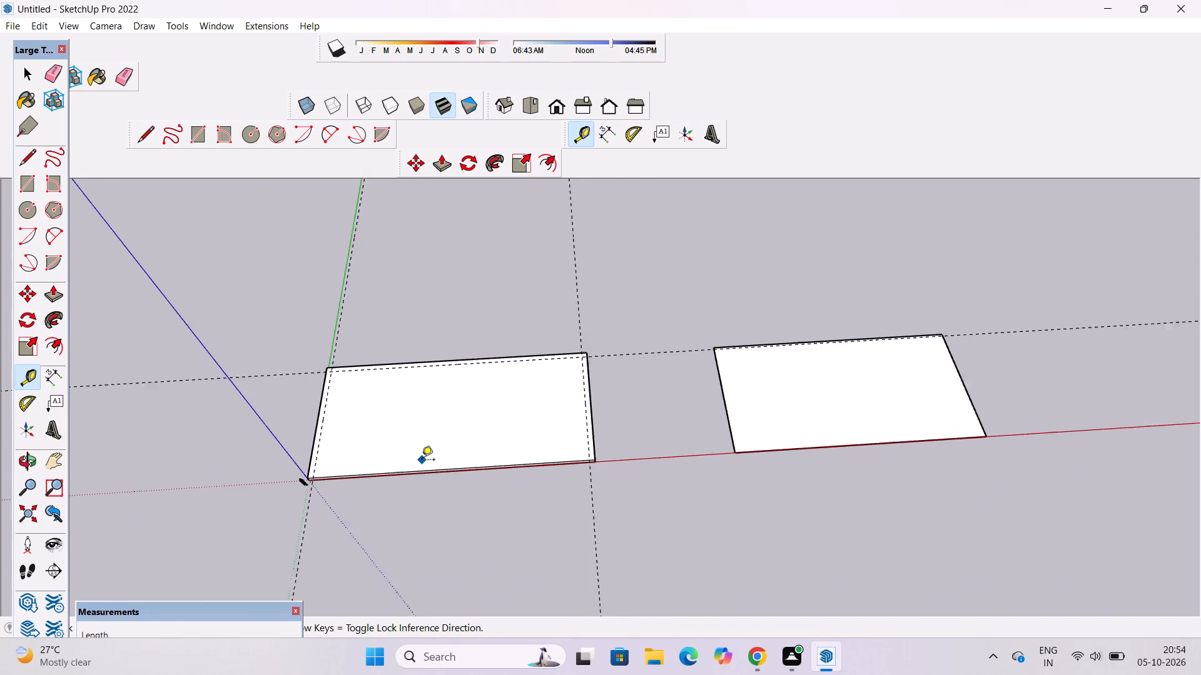
{"action": "scroll", "coordinate": [422, 461], "scroll_direction": "up", "scroll_amount": 8}
{"action": "scroll", "coordinate": [318, 474], "scroll_direction": "down", "scroll_amount": 6}
{"action": "scroll", "coordinate": [375, 487], "scroll_direction": "up", "scroll_amount": 4}
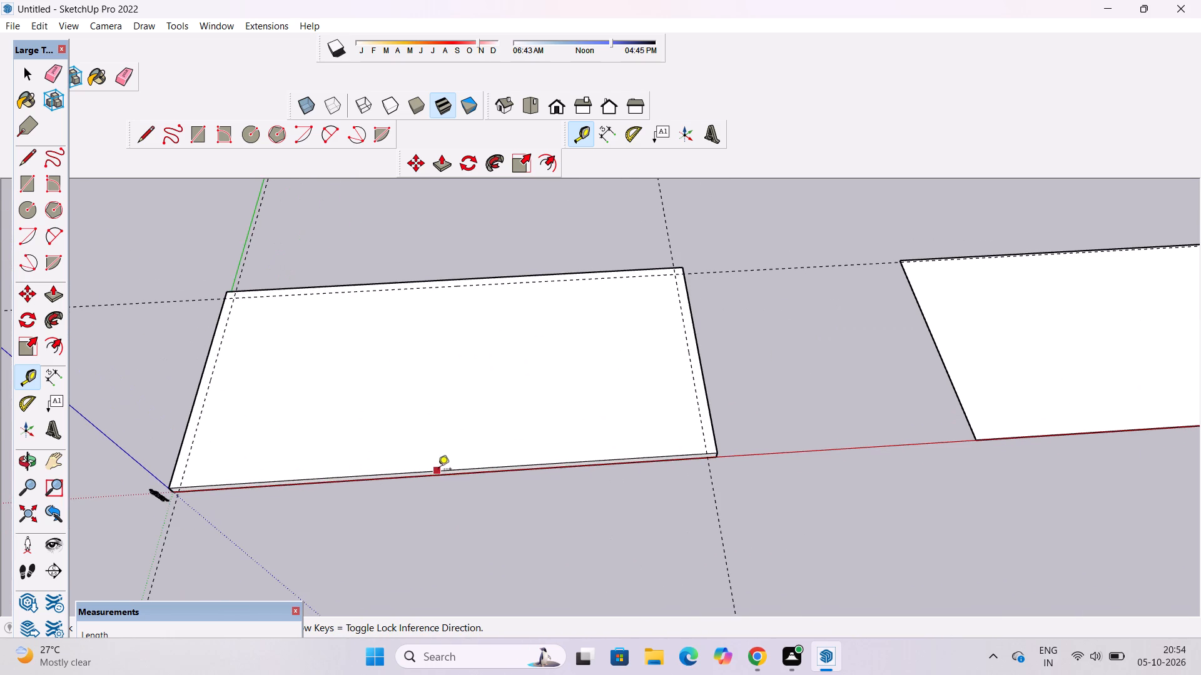
{"action": "left_click", "coordinate": [447, 471]}
{"action": "scroll", "coordinate": [445, 471], "scroll_direction": "down", "scroll_amount": 4}
{"action": "scroll", "coordinate": [447, 444], "scroll_direction": "up", "scroll_amount": 5}
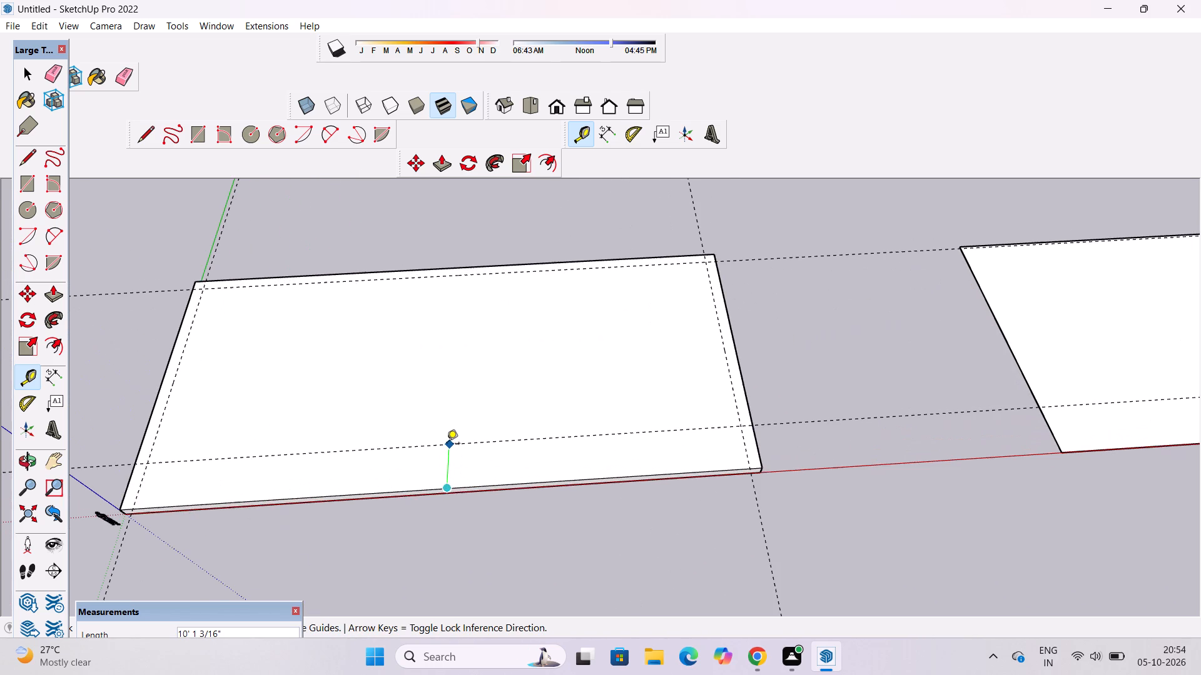
{"action": "type", "text": "2.5'"}
{"action": "key", "text": "Return"}
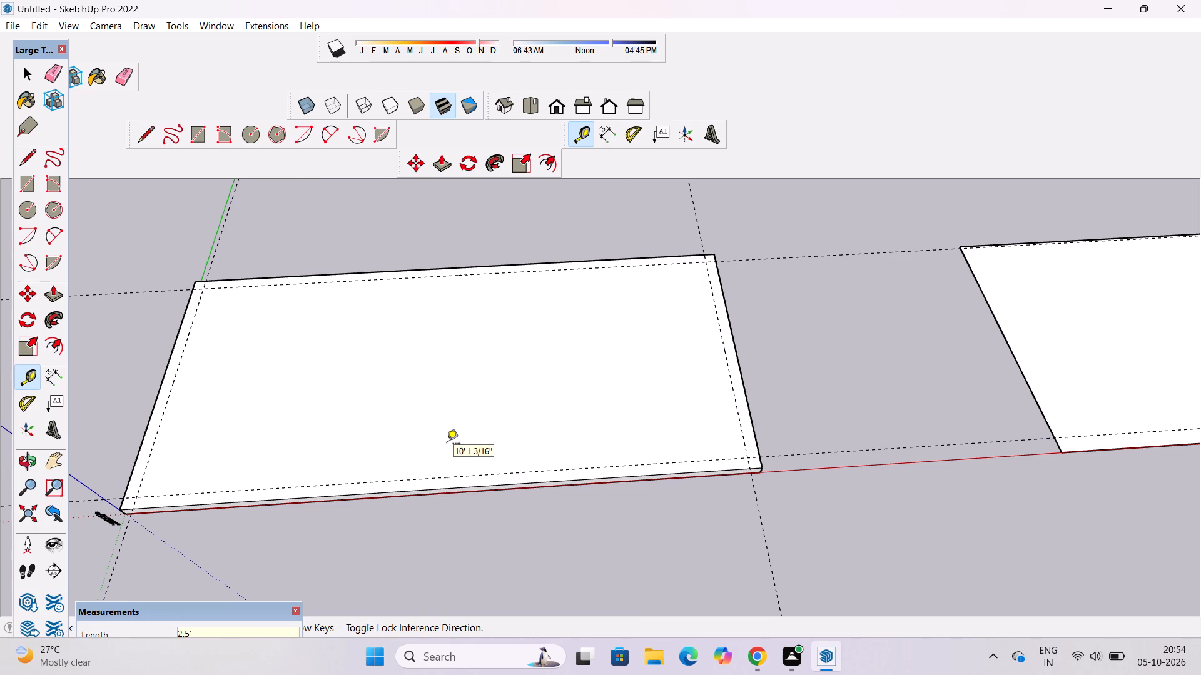
Examine the four guides on the slab's top face and its front edge from several angles.
{"action": "scroll", "coordinate": [435, 447], "scroll_direction": "down", "scroll_amount": 6}
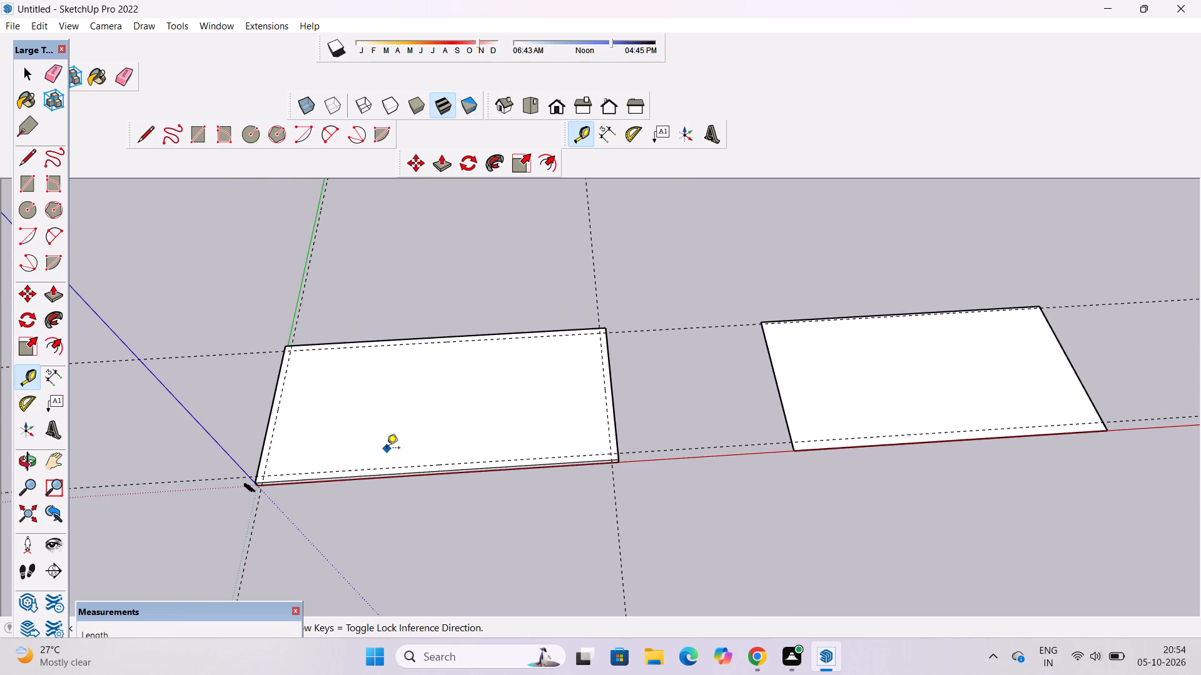
{"action": "key", "text": "space"}
{"action": "type", "text": "o"}
{"action": "scroll", "coordinate": [385, 449], "scroll_direction": "down", "scroll_amount": 6}
{"action": "scroll", "coordinate": [403, 467], "scroll_direction": "up", "scroll_amount": 5}
{"action": "left_click_drag", "start_coordinate": [403, 467], "coordinate": [400, 456], "text": "shift"}
{"action": "left_click_drag", "start_coordinate": [413, 448], "coordinate": [425, 464], "text": "shift"}
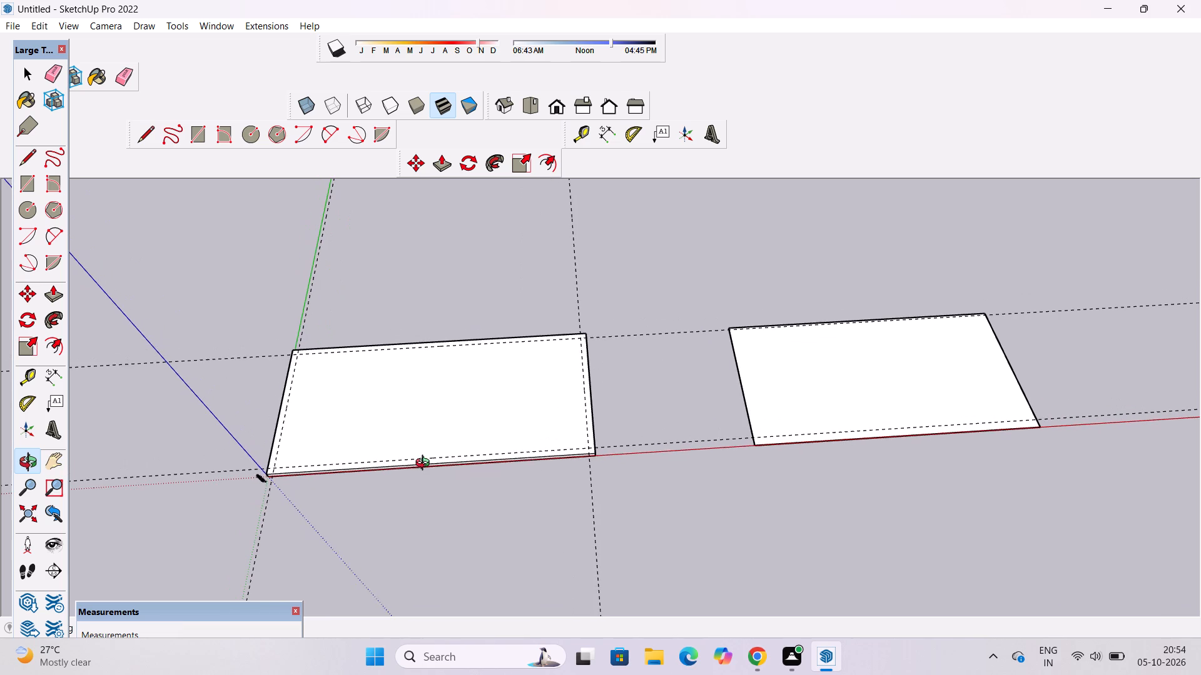
{"action": "scroll", "coordinate": [425, 464], "scroll_direction": "down", "scroll_amount": 1}
{"action": "left_click_drag", "start_coordinate": [479, 455], "coordinate": [476, 468]}
{"action": "scroll", "coordinate": [451, 452], "scroll_direction": "up", "scroll_amount": 4}
{"action": "left_click_drag", "start_coordinate": [438, 452], "coordinate": [507, 447], "text": "shift"}
{"action": "left_click_drag", "start_coordinate": [495, 456], "coordinate": [479, 473]}
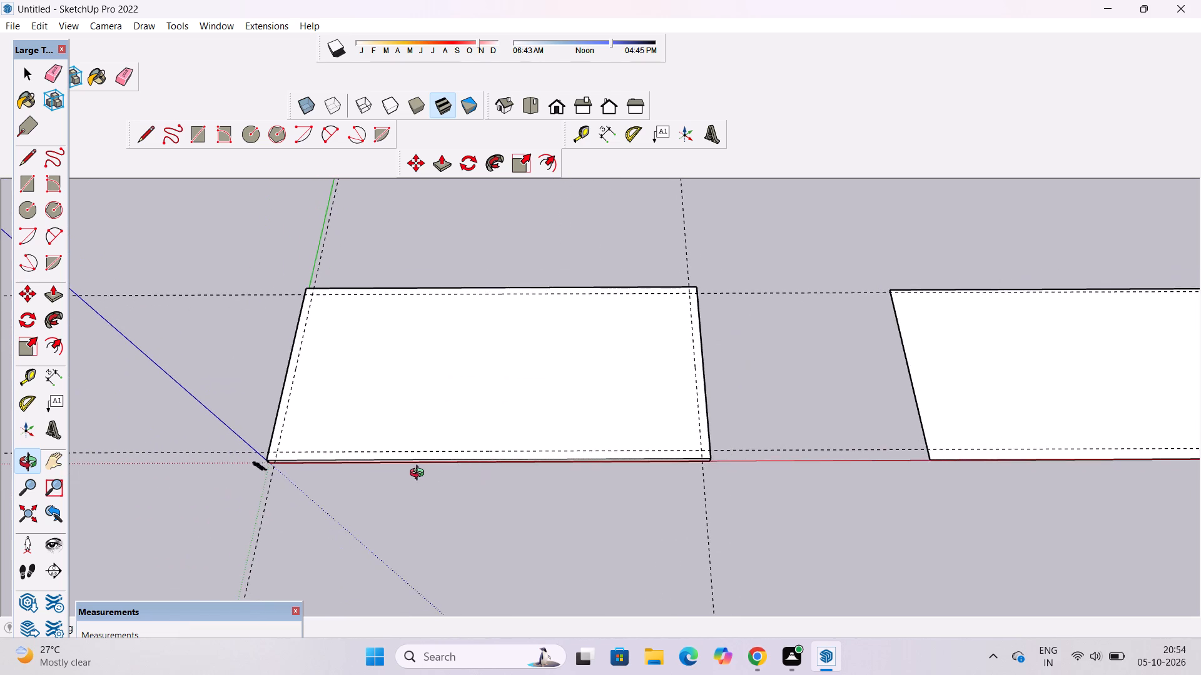
{"action": "scroll", "coordinate": [420, 474], "scroll_direction": "up", "scroll_amount": 3}
{"action": "left_click_drag", "start_coordinate": [352, 484], "coordinate": [392, 504]}
{"action": "scroll", "coordinate": [393, 504], "scroll_direction": "down", "scroll_amount": 5}
{"action": "left_click_drag", "start_coordinate": [400, 512], "coordinate": [407, 470], "text": "shift"}
{"action": "left_click_drag", "start_coordinate": [402, 495], "coordinate": [417, 473]}
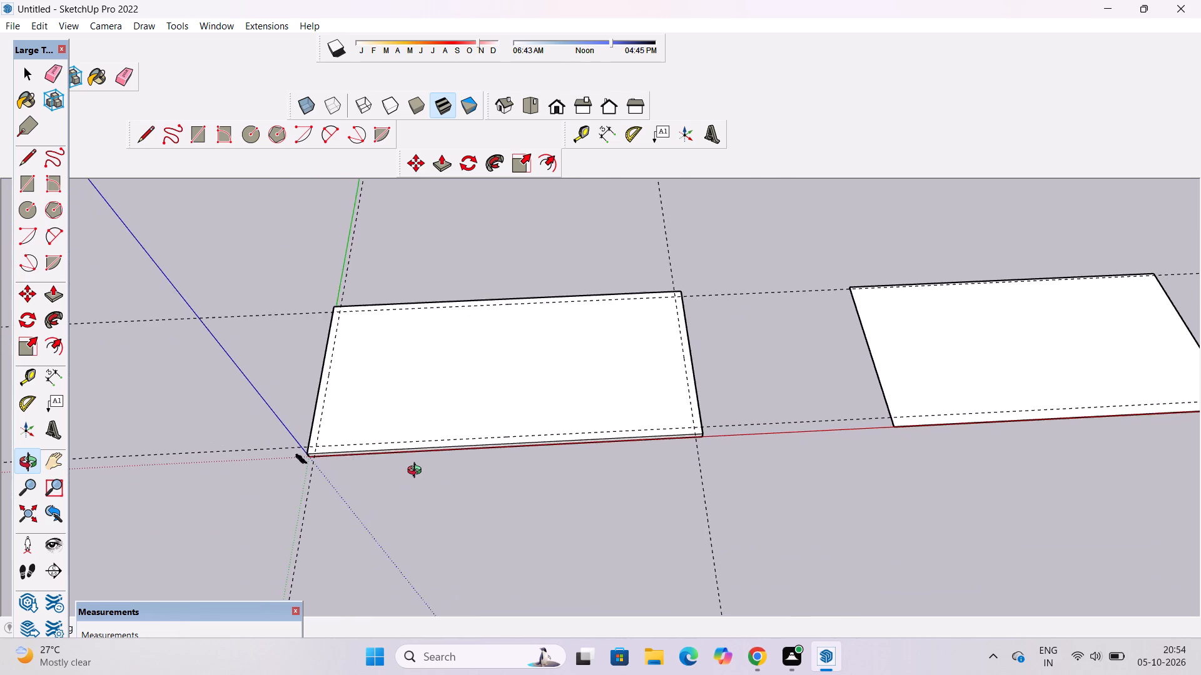
{"action": "scroll", "coordinate": [417, 472], "scroll_direction": "down", "scroll_amount": 3}
{"action": "left_click_drag", "start_coordinate": [425, 464], "coordinate": [396, 502], "text": "shift"}
{"action": "scroll", "coordinate": [390, 486], "scroll_direction": "up", "scroll_amount": 5, "text": "shift"}
{"action": "left_click_drag", "start_coordinate": [390, 486], "coordinate": [377, 478], "text": "shift"}
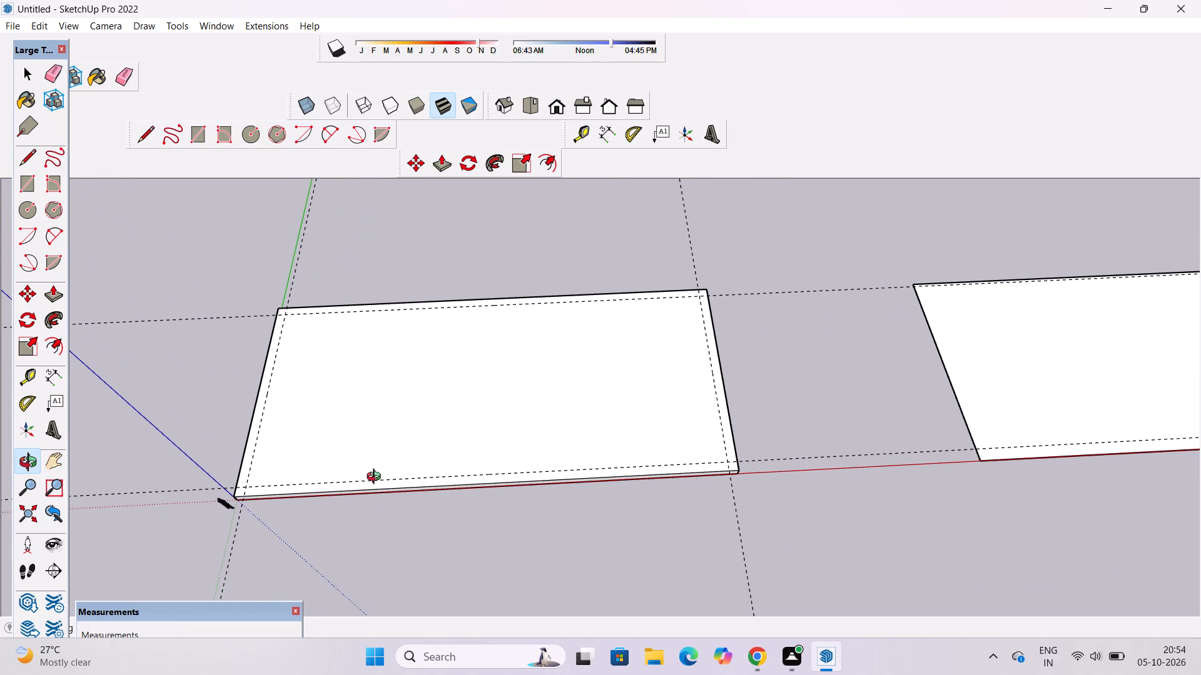
{"action": "scroll", "coordinate": [377, 478], "scroll_direction": "up", "scroll_amount": 1}
{"action": "left_click_drag", "start_coordinate": [376, 479], "coordinate": [378, 497], "text": "shift"}
{"action": "scroll", "coordinate": [378, 497], "scroll_direction": "down", "scroll_amount": 3}
{"action": "left_click_drag", "start_coordinate": [378, 497], "coordinate": [382, 462], "text": "shift"}
{"action": "left_click_drag", "start_coordinate": [385, 472], "coordinate": [385, 479]}
{"action": "scroll", "coordinate": [385, 479], "scroll_direction": "up", "scroll_amount": 1}
Draw lines over all four guides on the slab's top to form an inner rectangle, extending the origin-end line to the front edge.
{"action": "key", "text": "l"}
{"action": "scroll", "coordinate": [270, 467], "scroll_direction": "up", "scroll_amount": 6}
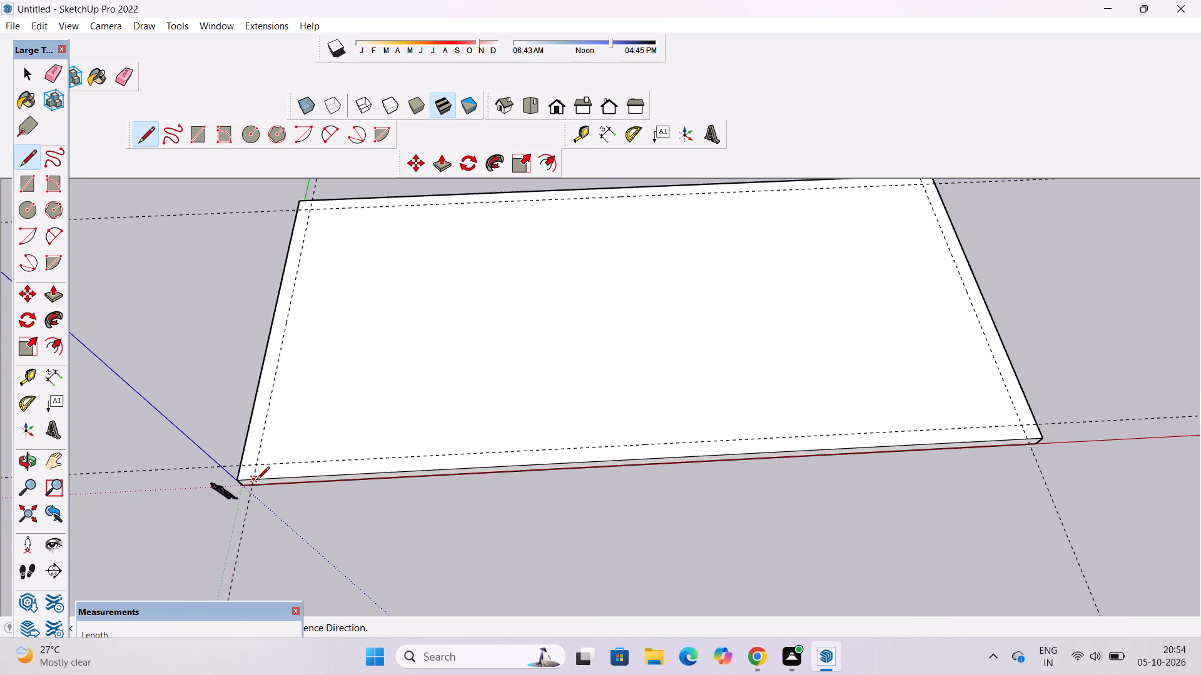
{"action": "left_click", "coordinate": [255, 480]}
{"action": "scroll", "coordinate": [255, 480], "scroll_direction": "down", "scroll_amount": 5}
{"action": "scroll", "coordinate": [295, 292], "scroll_direction": "up", "scroll_amount": 4}
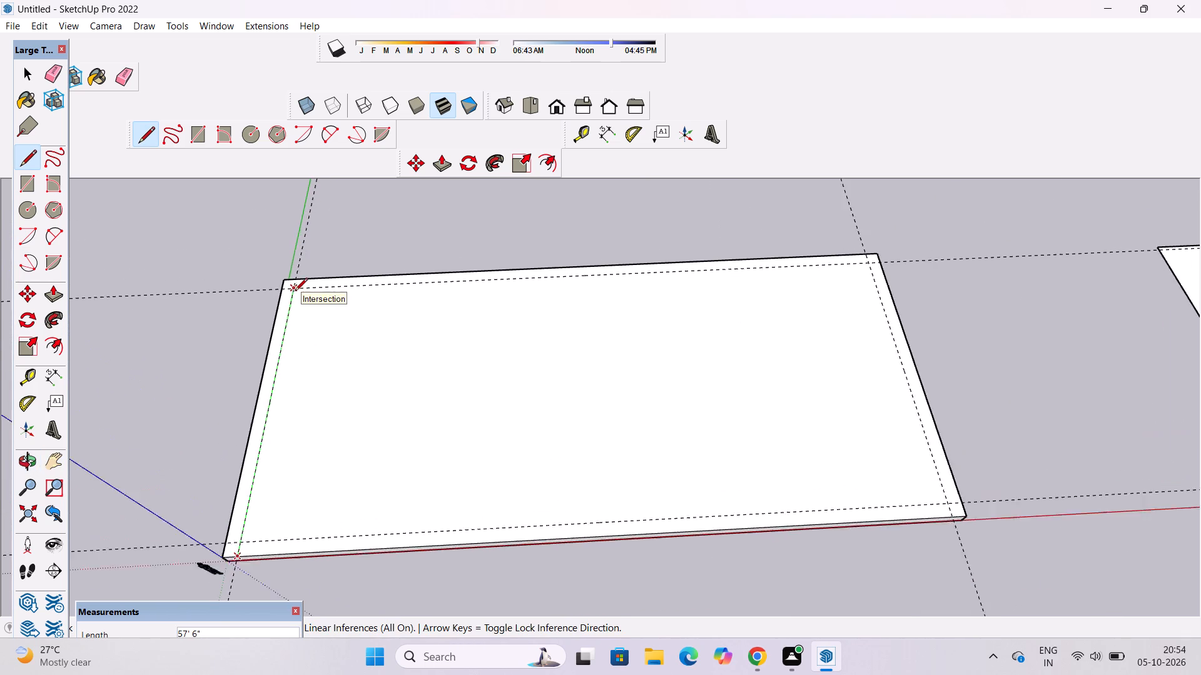
{"action": "scroll", "coordinate": [295, 292], "scroll_direction": "up", "scroll_amount": 1}
{"action": "left_click", "coordinate": [295, 292]}
{"action": "scroll", "coordinate": [295, 290], "scroll_direction": "down", "scroll_amount": 10}
{"action": "scroll", "coordinate": [563, 277], "scroll_direction": "up", "scroll_amount": 5}
{"action": "left_click", "coordinate": [609, 279]}
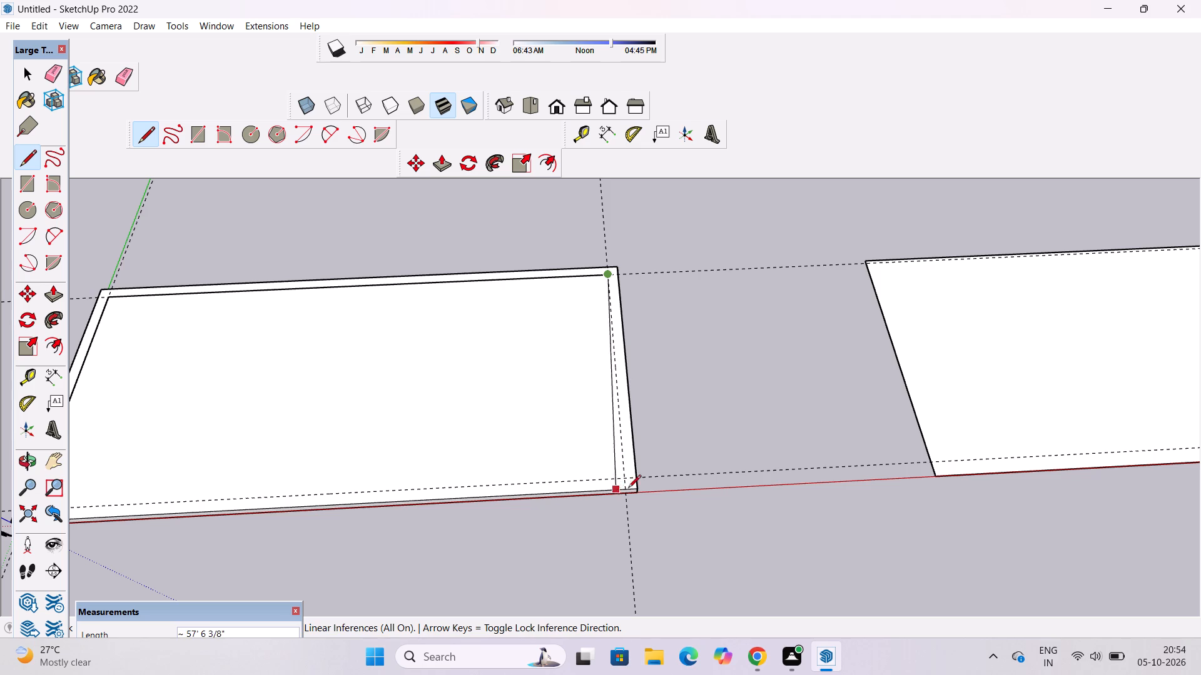
{"action": "left_click", "coordinate": [627, 480]}
{"action": "scroll", "coordinate": [627, 480], "scroll_direction": "down", "scroll_amount": 5}
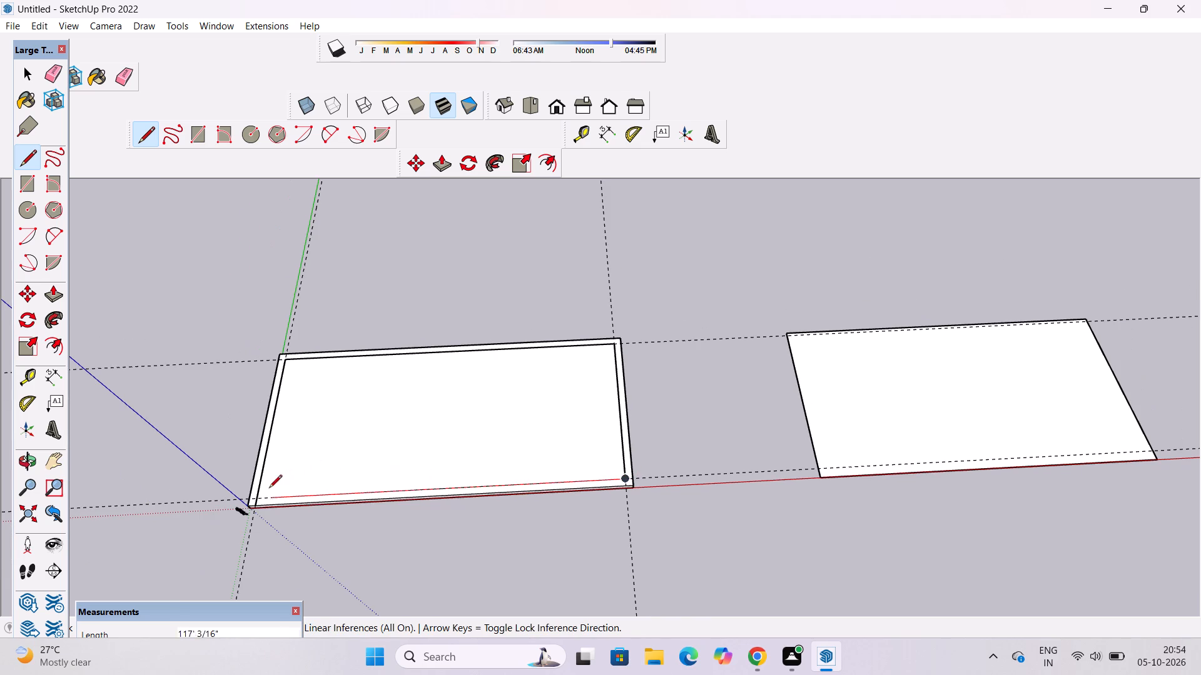
{"action": "scroll", "coordinate": [263, 492], "scroll_direction": "up", "scroll_amount": 5}
{"action": "left_click", "coordinate": [253, 501]}
Draw a 2' 6" line from the inner rectangle's front corner at the far end to the slab's front edge.
{"action": "scroll", "coordinate": [233, 490], "scroll_direction": "down", "scroll_amount": 5}
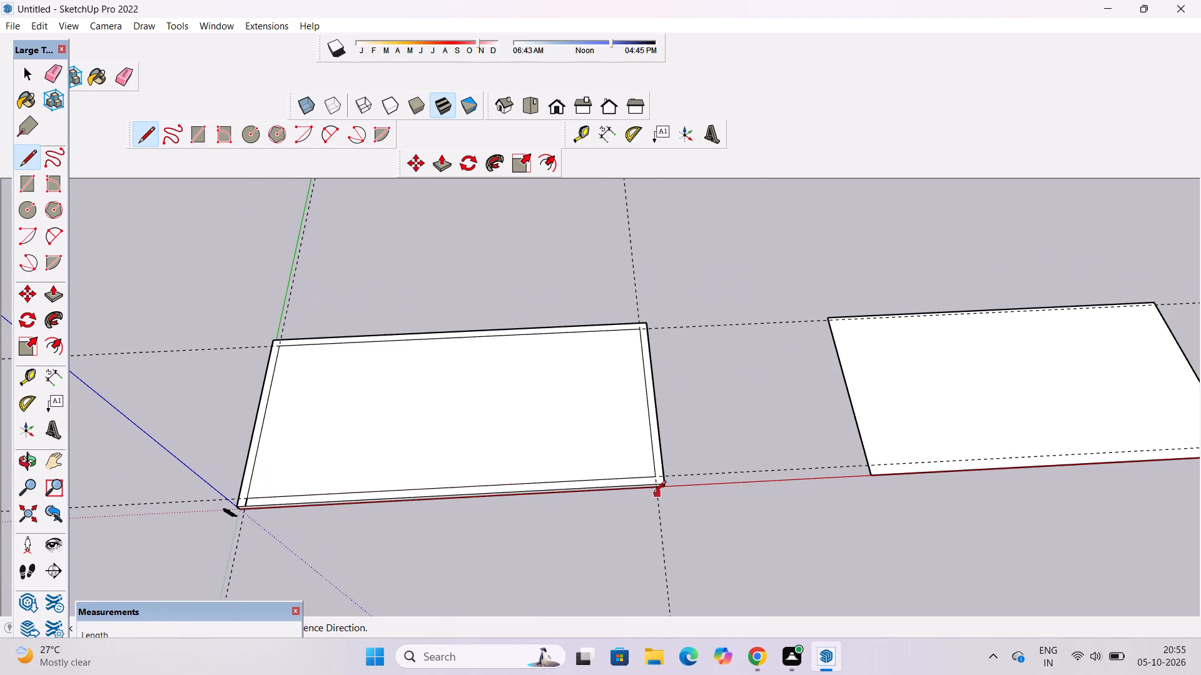
{"action": "scroll", "coordinate": [676, 477], "scroll_direction": "up", "scroll_amount": 9}
{"action": "left_click", "coordinate": [651, 471]}
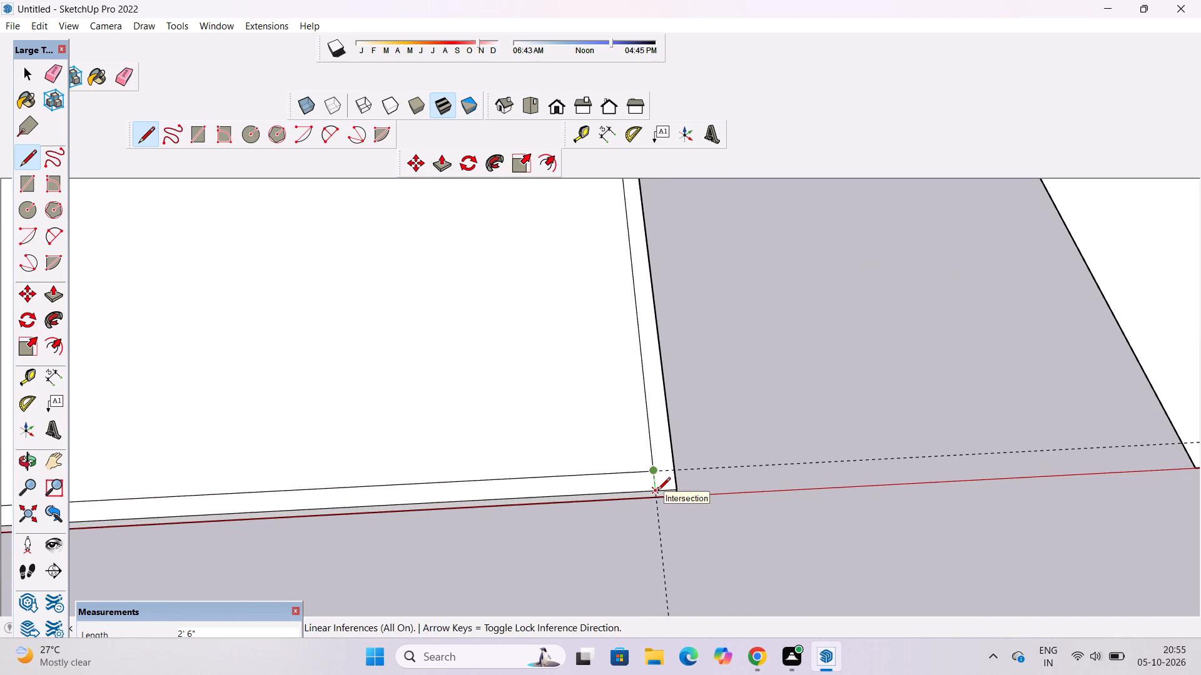
{"action": "left_click", "coordinate": [657, 491]}
{"action": "scroll", "coordinate": [798, 425], "scroll_direction": "down", "scroll_amount": 5}
{"action": "scroll", "coordinate": [748, 429], "scroll_direction": "down", "scroll_amount": 4}
{"action": "scroll", "coordinate": [274, 477], "scroll_direction": "up", "scroll_amount": 5}
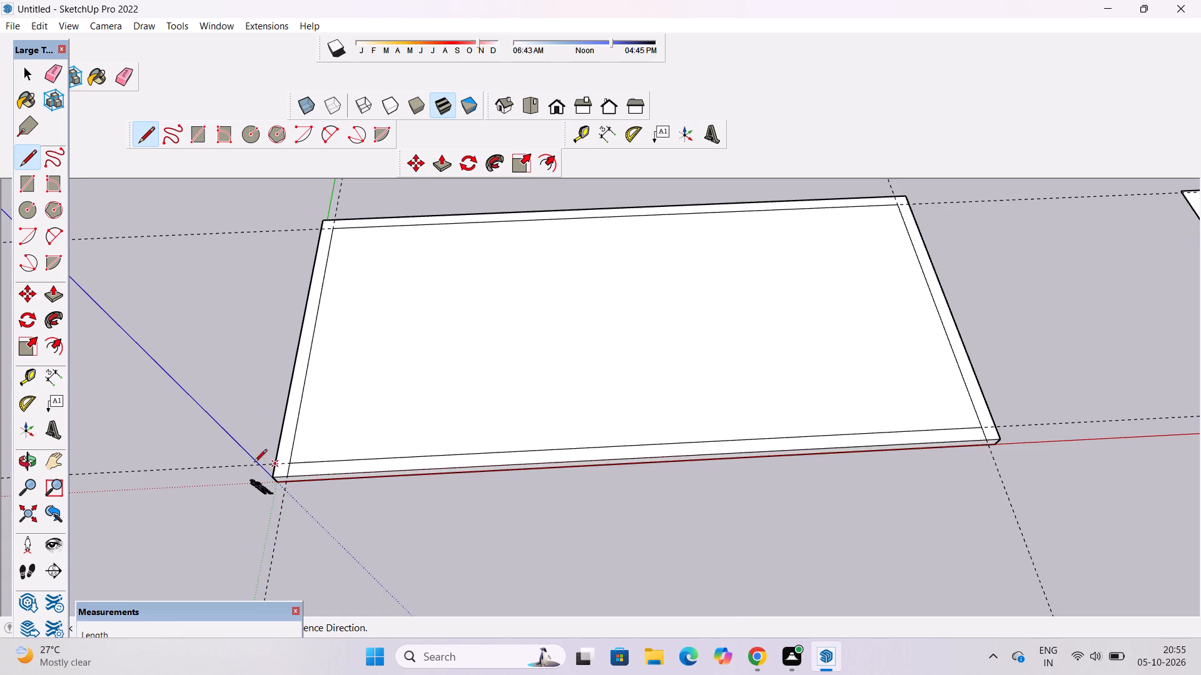
{"action": "scroll", "coordinate": [195, 456], "scroll_direction": "down", "scroll_amount": 6}
{"action": "key", "text": "space"}
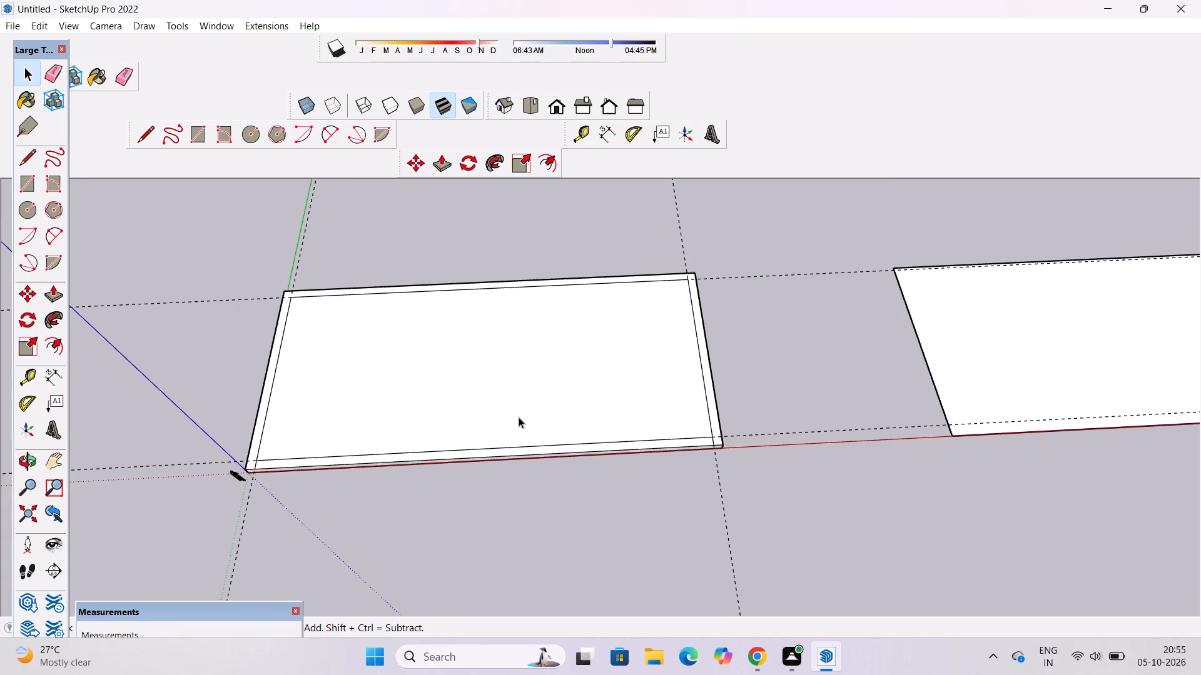
Erase the four construction guides around the slab, keeping the drawn inner border lines.
{"action": "scroll", "coordinate": [491, 435], "scroll_direction": "down", "scroll_amount": 2}
{"action": "scroll", "coordinate": [491, 435], "scroll_direction": "up", "scroll_amount": 5}
{"action": "scroll", "coordinate": [489, 435], "scroll_direction": "down", "scroll_amount": 5}
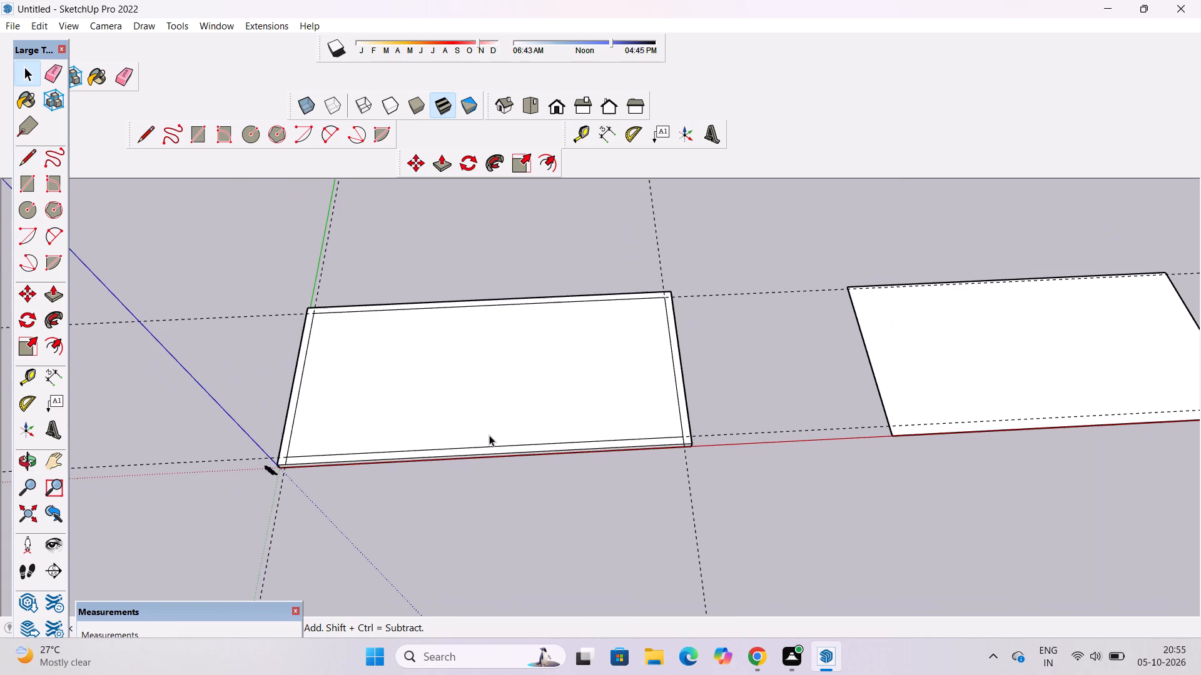
{"action": "key", "text": "e"}
{"action": "left_click_drag", "start_coordinate": [796, 274], "coordinate": [795, 292]}
{"action": "left_click_drag", "start_coordinate": [667, 232], "coordinate": [655, 254]}
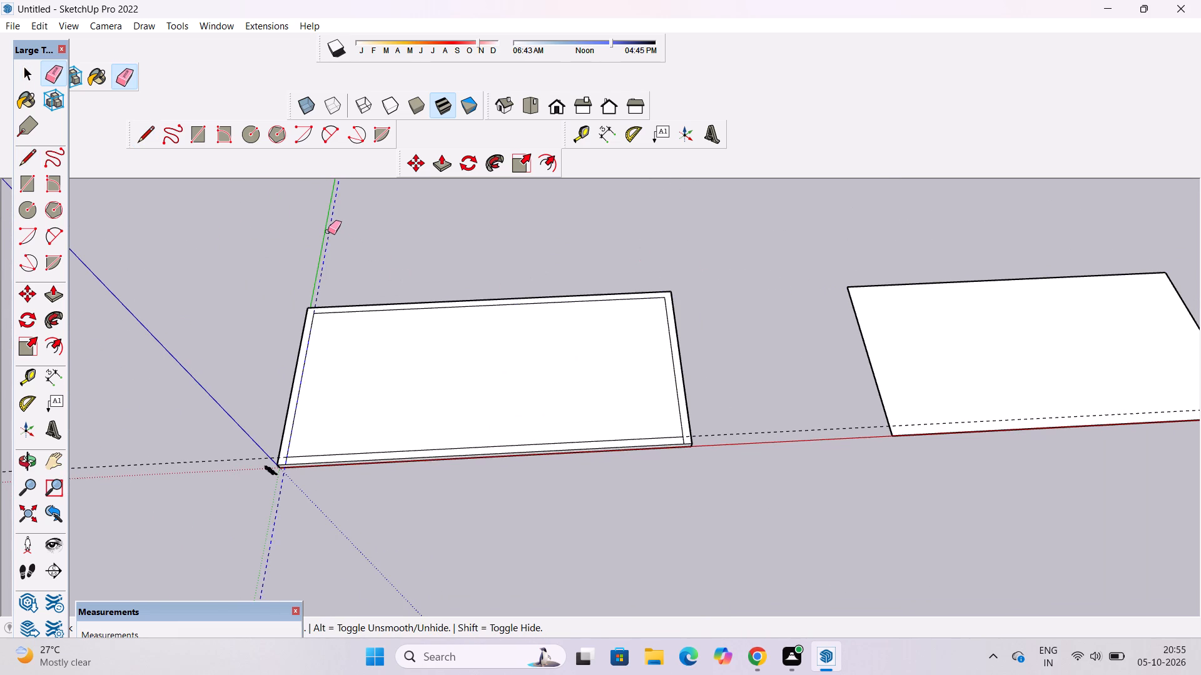
{"action": "left_click", "coordinate": [328, 231]}
{"action": "left_click", "coordinate": [759, 432]}
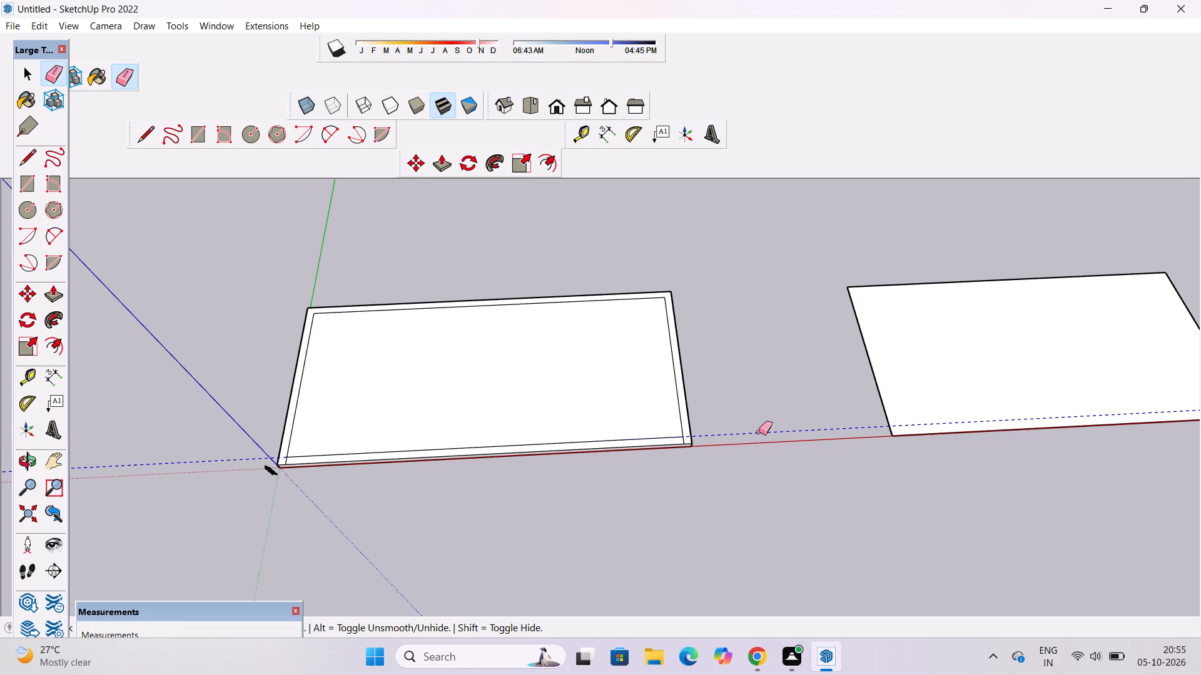
Push/Pull the slab's long back side face, opposite the red axis, outward by 13'.
{"action": "key", "text": "o"}
{"action": "scroll", "coordinate": [720, 428], "scroll_direction": "down", "scroll_amount": 3}
{"action": "scroll", "coordinate": [676, 431], "scroll_direction": "up", "scroll_amount": 4}
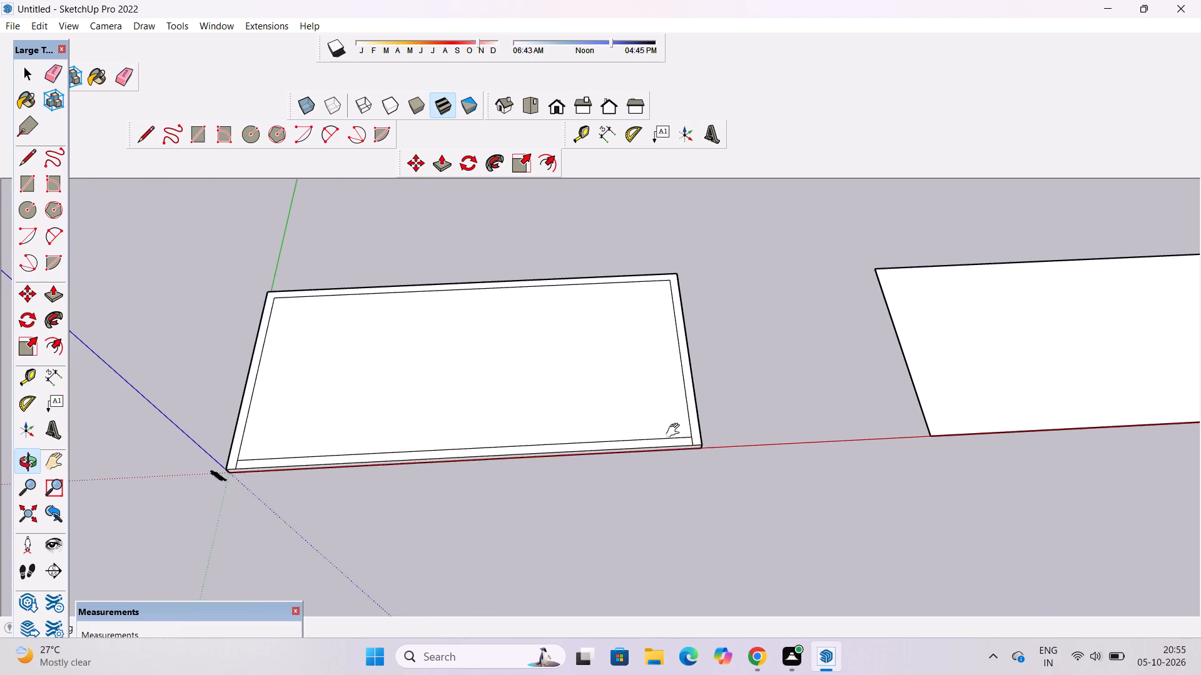
{"action": "left_click_drag", "start_coordinate": [675, 431], "coordinate": [693, 439], "text": "shift"}
{"action": "scroll", "coordinate": [693, 439], "scroll_direction": "down", "scroll_amount": 1}
{"action": "left_click", "coordinate": [705, 436], "text": "shift"}
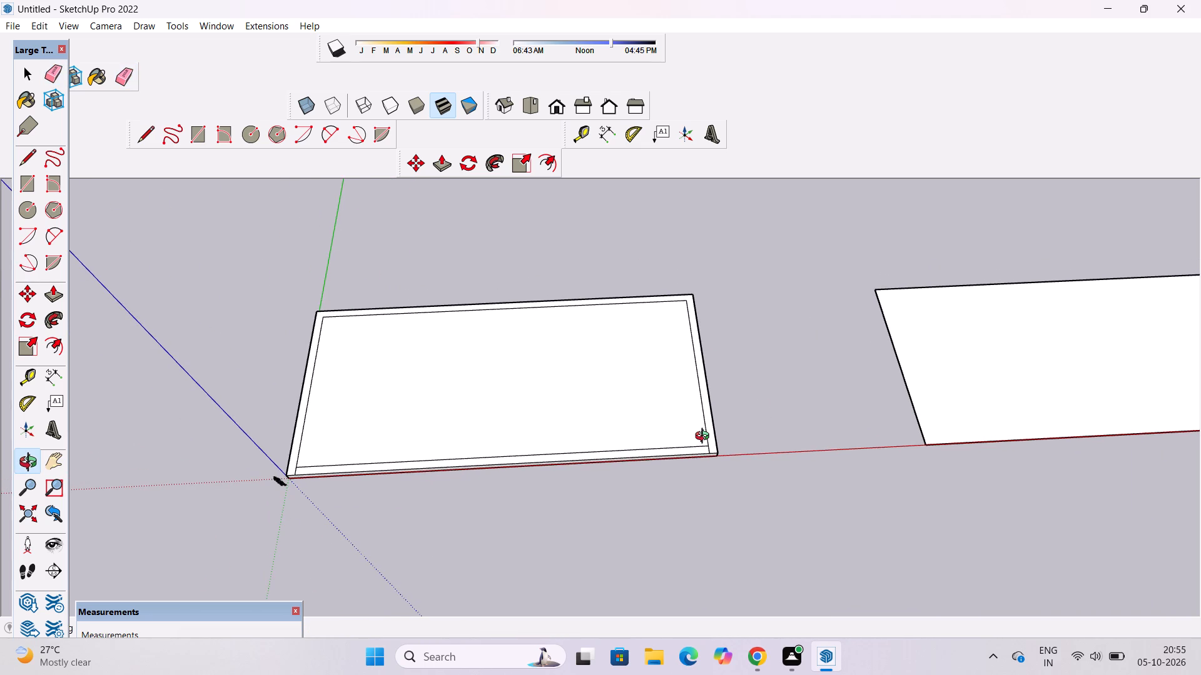
{"action": "scroll", "coordinate": [705, 437], "scroll_direction": "up", "scroll_amount": 1}
{"action": "left_click_drag", "start_coordinate": [362, 481], "coordinate": [638, 409]}
{"action": "scroll", "coordinate": [648, 396], "scroll_direction": "down", "scroll_amount": 6}
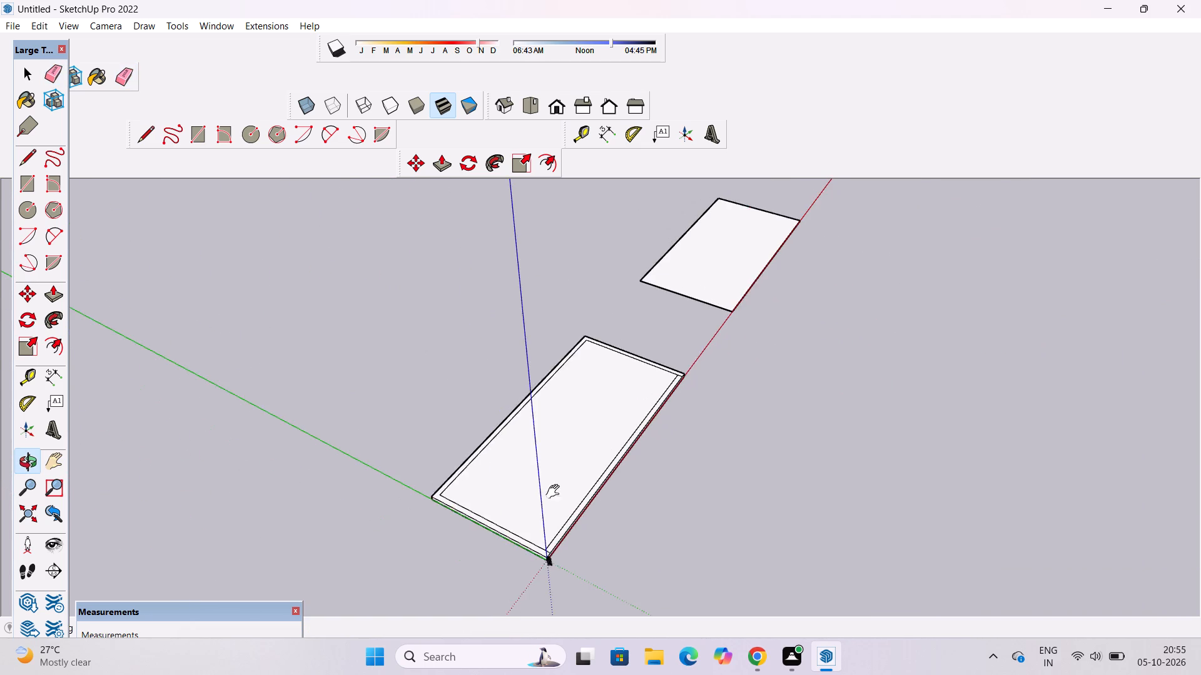
{"action": "left_click_drag", "start_coordinate": [554, 491], "coordinate": [554, 484], "text": "shift"}
{"action": "left_click_drag", "start_coordinate": [563, 471], "coordinate": [602, 422], "text": "shift"}
{"action": "left_click_drag", "start_coordinate": [568, 492], "coordinate": [639, 429]}
{"action": "scroll", "coordinate": [642, 442], "scroll_direction": "up", "scroll_amount": 6}
{"action": "scroll", "coordinate": [642, 446], "scroll_direction": "down", "scroll_amount": 4}
{"action": "left_click_drag", "start_coordinate": [382, 481], "coordinate": [420, 489]}
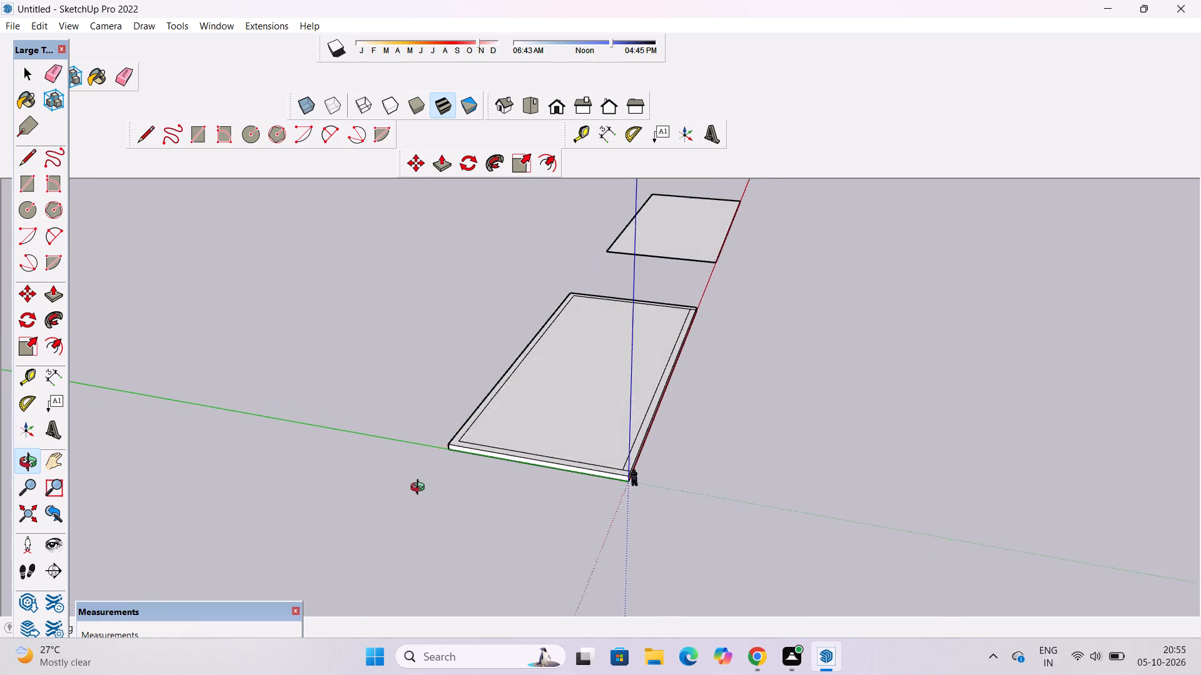
{"action": "left_click_drag", "start_coordinate": [420, 489], "coordinate": [754, 492]}
{"action": "scroll", "coordinate": [669, 451], "scroll_direction": "up", "scroll_amount": 4}
{"action": "left_click_drag", "start_coordinate": [662, 449], "coordinate": [629, 464], "text": "shift"}
{"action": "left_click_drag", "start_coordinate": [627, 464], "coordinate": [670, 469]}
{"action": "left_click_drag", "start_coordinate": [696, 439], "coordinate": [651, 437], "text": "shift"}
{"action": "left_click_drag", "start_coordinate": [653, 457], "coordinate": [621, 412]}
{"action": "scroll", "coordinate": [631, 418], "scroll_direction": "up", "scroll_amount": 4}
{"action": "left_click_drag", "start_coordinate": [631, 418], "coordinate": [622, 396], "text": "shift"}
{"action": "left_click_drag", "start_coordinate": [622, 395], "coordinate": [613, 422]}
{"action": "scroll", "coordinate": [613, 422], "scroll_direction": "down", "scroll_amount": 2}
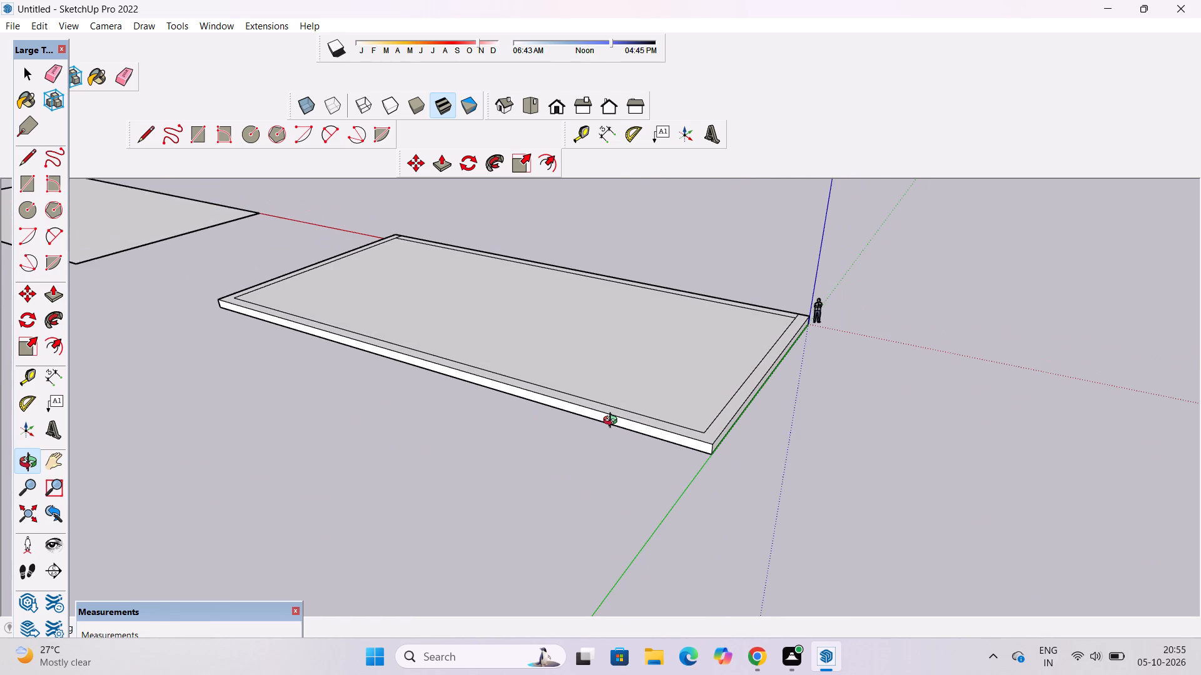
{"action": "key", "text": "p"}
{"action": "left_click", "coordinate": [627, 426]}
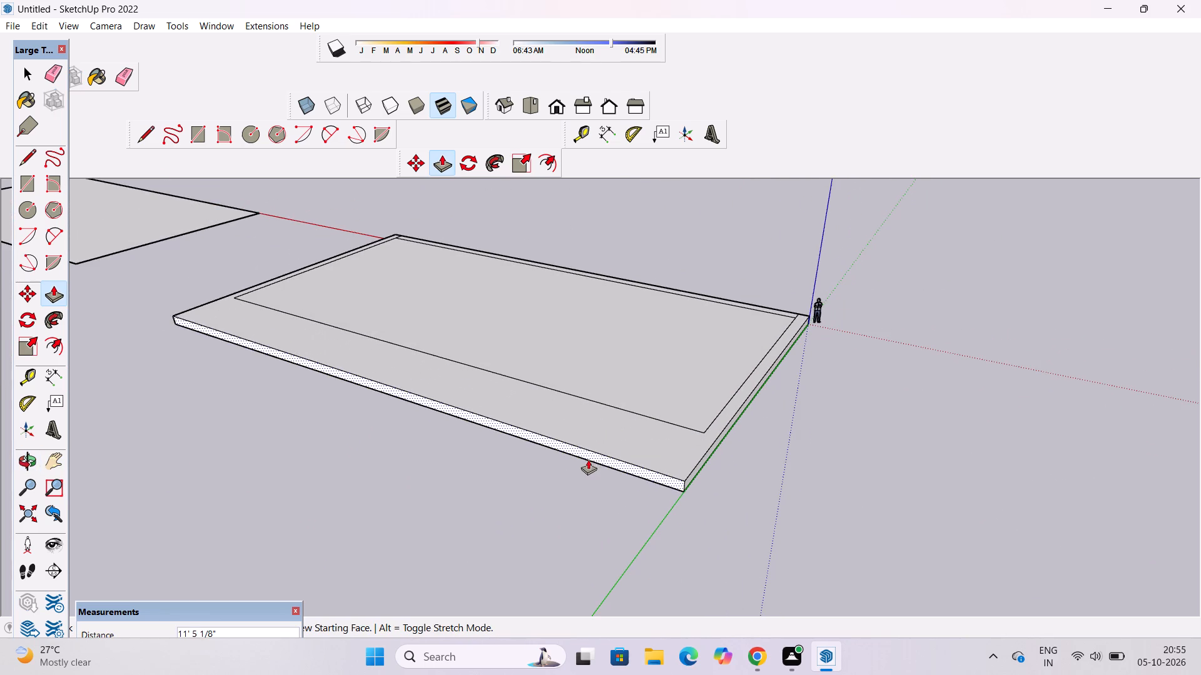
{"action": "type", "text": "13'"}
{"action": "key", "text": "Return"}
Move the inner border's back line about 13' 3" along the green axis toward the slab's extended back edge.
{"action": "key", "text": "o"}
{"action": "scroll", "coordinate": [579, 467], "scroll_direction": "down", "scroll_amount": 6}
{"action": "left_click_drag", "start_coordinate": [659, 440], "coordinate": [621, 492]}
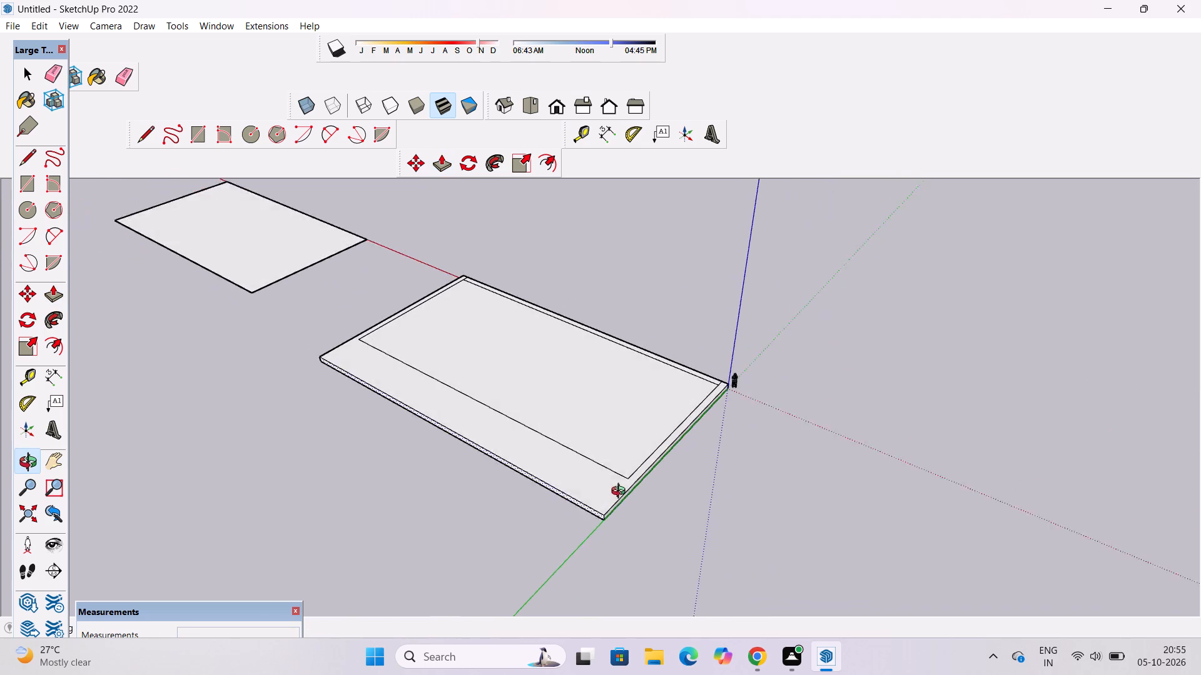
{"action": "left_click_drag", "start_coordinate": [621, 492], "coordinate": [612, 499]}
{"action": "scroll", "coordinate": [554, 504], "scroll_direction": "up", "scroll_amount": 3}
{"action": "left_click_drag", "start_coordinate": [567, 486], "coordinate": [602, 462], "text": "shift"}
{"action": "scroll", "coordinate": [602, 462], "scroll_direction": "down", "scroll_amount": 6}
{"action": "left_click_drag", "start_coordinate": [600, 426], "coordinate": [609, 486]}
{"action": "scroll", "coordinate": [559, 472], "scroll_direction": "up", "scroll_amount": 4}
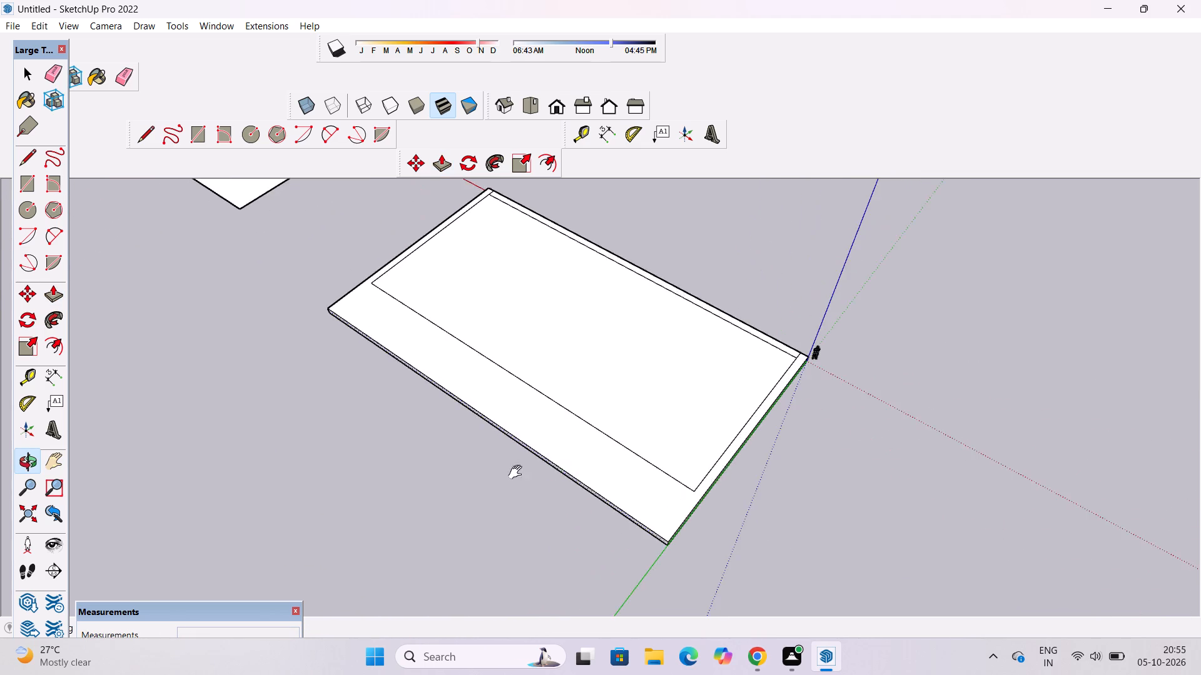
{"action": "left_click_drag", "start_coordinate": [441, 485], "coordinate": [553, 487], "text": "shift"}
{"action": "left_click_drag", "start_coordinate": [554, 487], "coordinate": [499, 499], "text": "shift"}
{"action": "key", "text": "space"}
{"action": "left_click", "coordinate": [850, 391]}
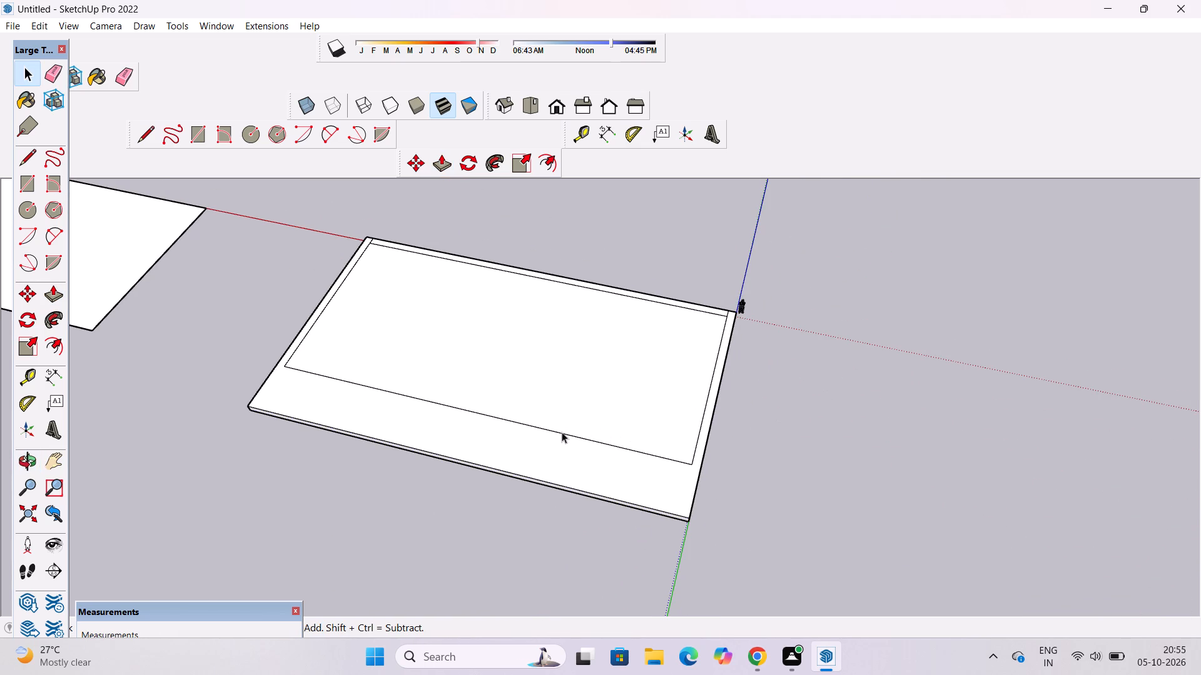
{"action": "left_click", "coordinate": [560, 433]}
{"action": "key", "text": "m"}
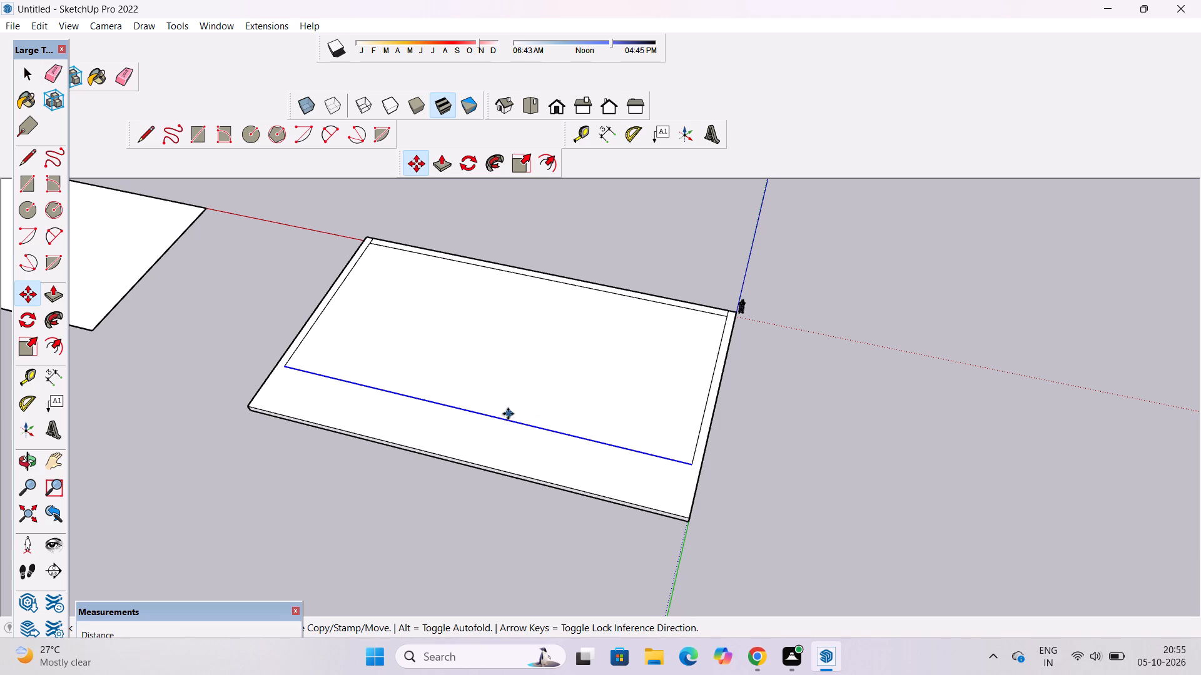
{"action": "left_click", "coordinate": [478, 414]}
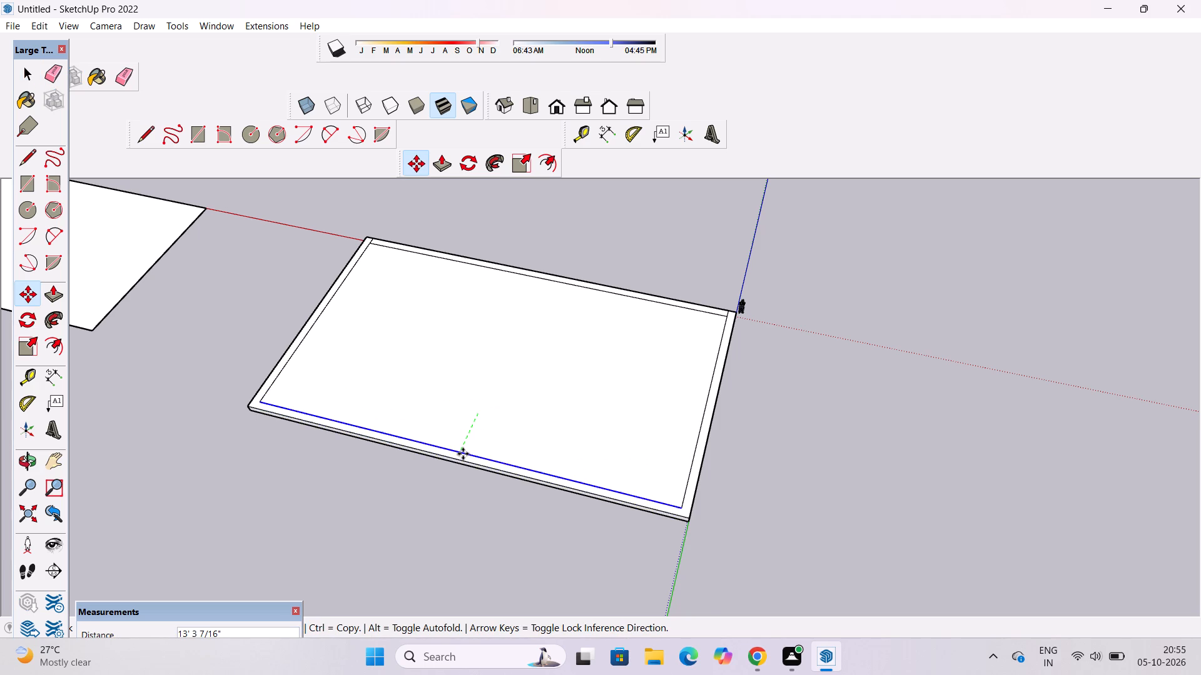
{"action": "scroll", "coordinate": [463, 454], "scroll_direction": "up", "scroll_amount": 4}
{"action": "left_click", "coordinate": [463, 454]}
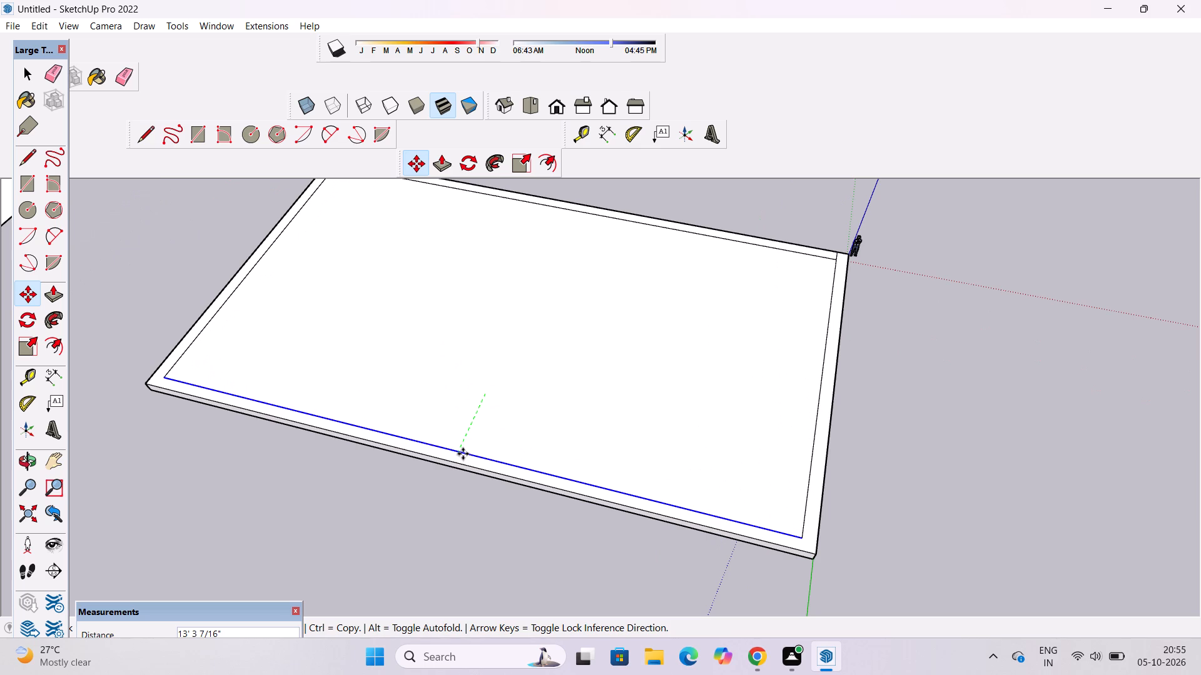
{"action": "key", "text": "space"}
{"action": "left_click", "coordinate": [405, 506]}
Examine the extended slab, its inner border lines and the flat copy alongside from all sides.
{"action": "key", "text": "o"}
{"action": "scroll", "coordinate": [465, 462], "scroll_direction": "down", "scroll_amount": 6}
{"action": "left_click_drag", "start_coordinate": [833, 469], "coordinate": [662, 466]}
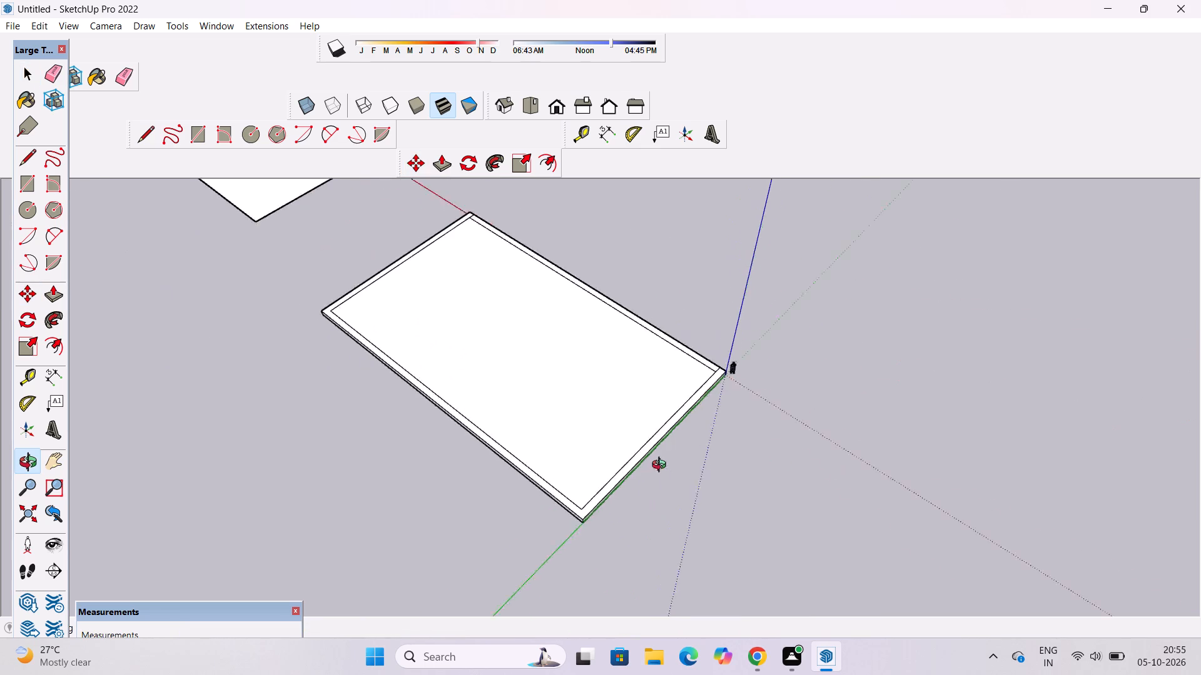
{"action": "left_click_drag", "start_coordinate": [662, 466], "coordinate": [550, 461]}
{"action": "left_click_drag", "start_coordinate": [691, 474], "coordinate": [572, 466]}
{"action": "left_click_drag", "start_coordinate": [565, 462], "coordinate": [587, 534], "text": "shift"}
{"action": "left_click_drag", "start_coordinate": [811, 484], "coordinate": [549, 449]}
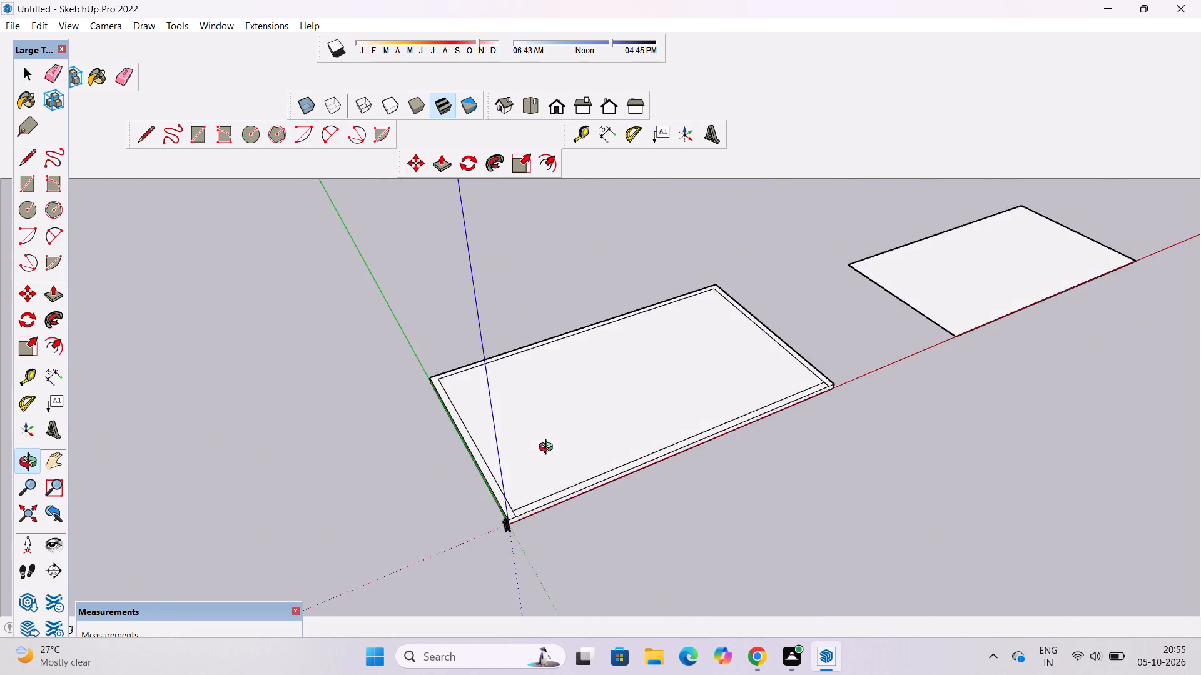
{"action": "scroll", "coordinate": [549, 449], "scroll_direction": "down", "scroll_amount": 7}
{"action": "left_click_drag", "start_coordinate": [572, 456], "coordinate": [448, 474]}
{"action": "scroll", "coordinate": [627, 447], "scroll_direction": "up", "scroll_amount": 8}
{"action": "left_click_drag", "start_coordinate": [627, 447], "coordinate": [621, 479], "text": "shift"}
{"action": "left_click_drag", "start_coordinate": [635, 518], "coordinate": [632, 493]}
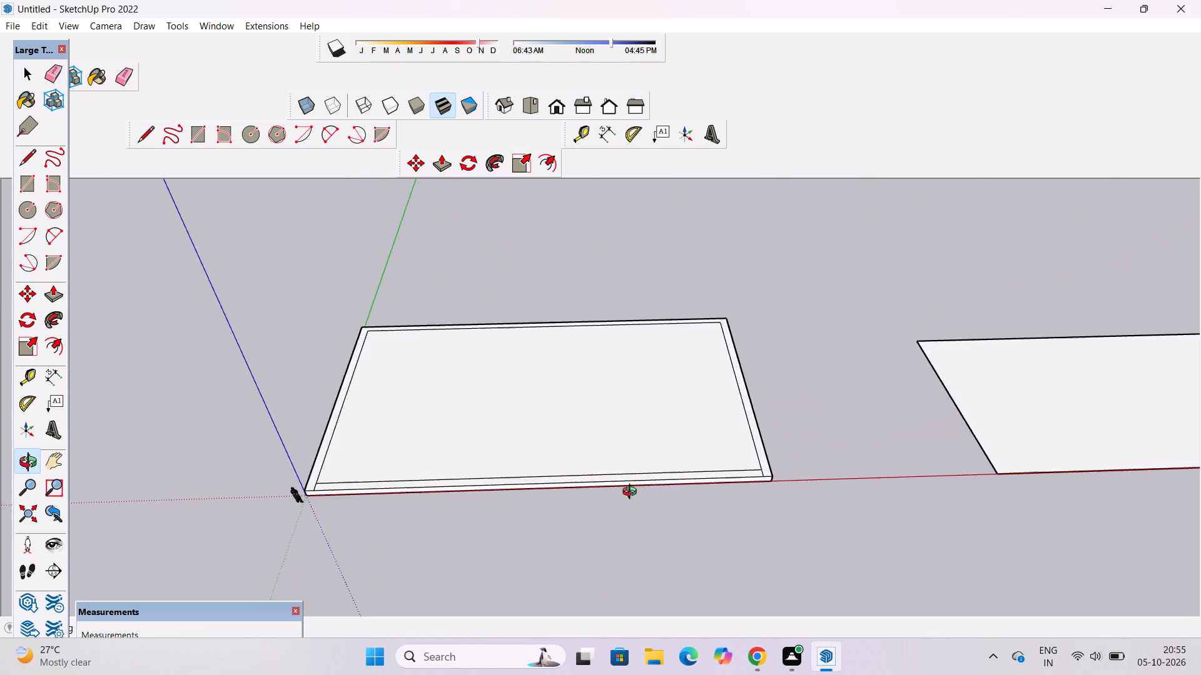
{"action": "left_click_drag", "start_coordinate": [632, 493], "coordinate": [622, 404]}
{"action": "scroll", "coordinate": [789, 458], "scroll_direction": "up", "scroll_amount": 4}
{"action": "left_click_drag", "start_coordinate": [918, 443], "coordinate": [514, 441]}
{"action": "scroll", "coordinate": [514, 441], "scroll_direction": "down", "scroll_amount": 6}
{"action": "left_click_drag", "start_coordinate": [433, 464], "coordinate": [779, 522]}
{"action": "scroll", "coordinate": [722, 492], "scroll_direction": "down", "scroll_amount": 5}
{"action": "left_click_drag", "start_coordinate": [526, 491], "coordinate": [1015, 517]}
{"action": "scroll", "coordinate": [699, 467], "scroll_direction": "up", "scroll_amount": 5}
{"action": "left_click_drag", "start_coordinate": [722, 501], "coordinate": [404, 500]}
{"action": "scroll", "coordinate": [777, 396], "scroll_direction": "up", "scroll_amount": 3}
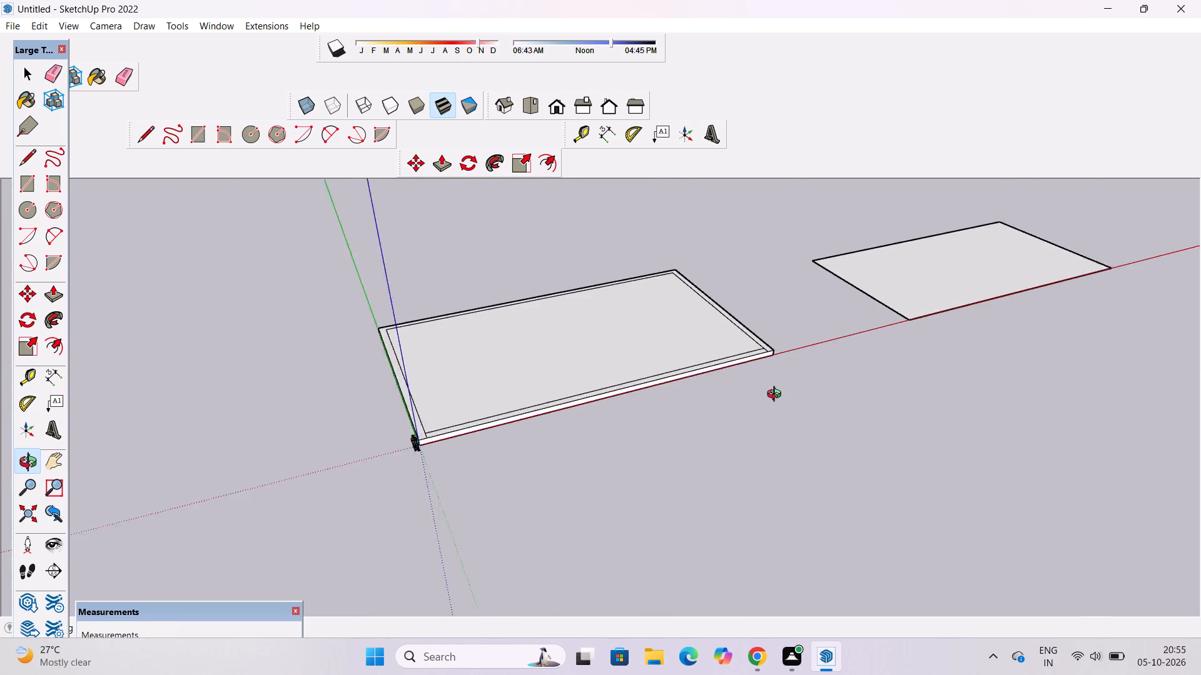
{"action": "scroll", "coordinate": [777, 396], "scroll_direction": "up", "scroll_amount": 2}
{"action": "left_click_drag", "start_coordinate": [844, 397], "coordinate": [858, 473], "text": "shift"}
{"action": "left_click_drag", "start_coordinate": [862, 475], "coordinate": [448, 464]}
{"action": "scroll", "coordinate": [839, 459], "scroll_direction": "up", "scroll_amount": 4}
{"action": "left_click_drag", "start_coordinate": [851, 462], "coordinate": [750, 389], "text": "shift"}
{"action": "left_click_drag", "start_coordinate": [729, 399], "coordinate": [642, 386]}
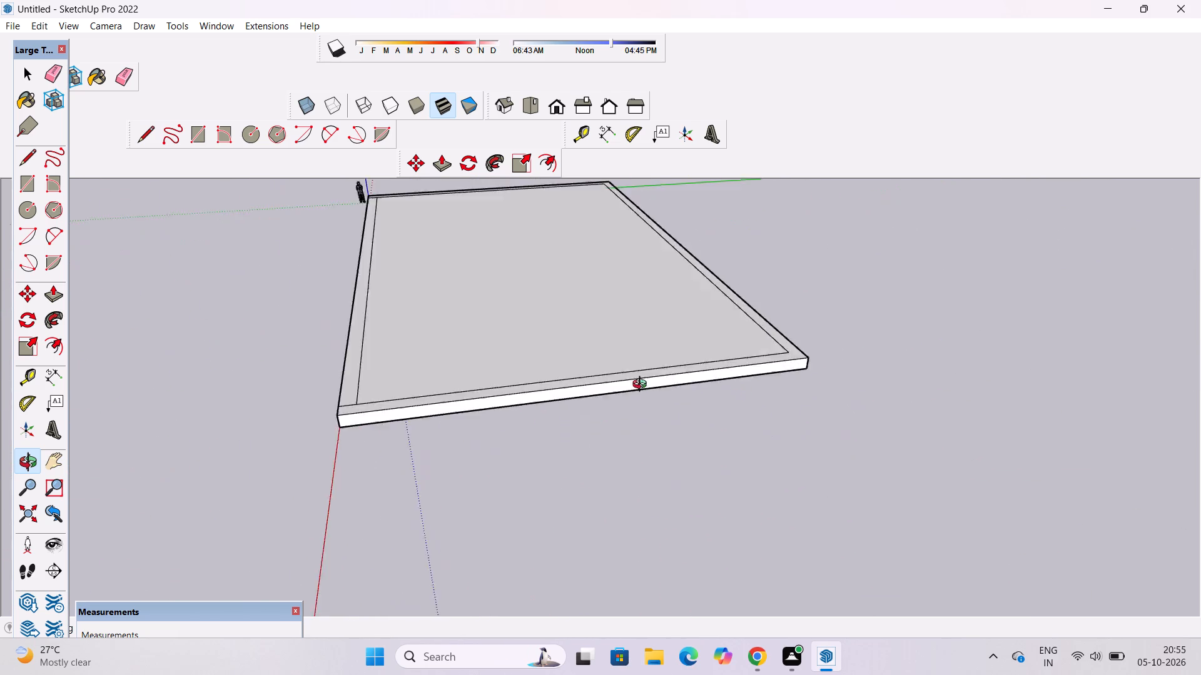
{"action": "left_click_drag", "start_coordinate": [642, 386], "coordinate": [422, 369]}
{"action": "left_click_drag", "start_coordinate": [405, 375], "coordinate": [1200, 455]}
{"action": "scroll", "coordinate": [410, 442], "scroll_direction": "down", "scroll_amount": 5}
{"action": "left_click_drag", "start_coordinate": [266, 474], "coordinate": [746, 381]}
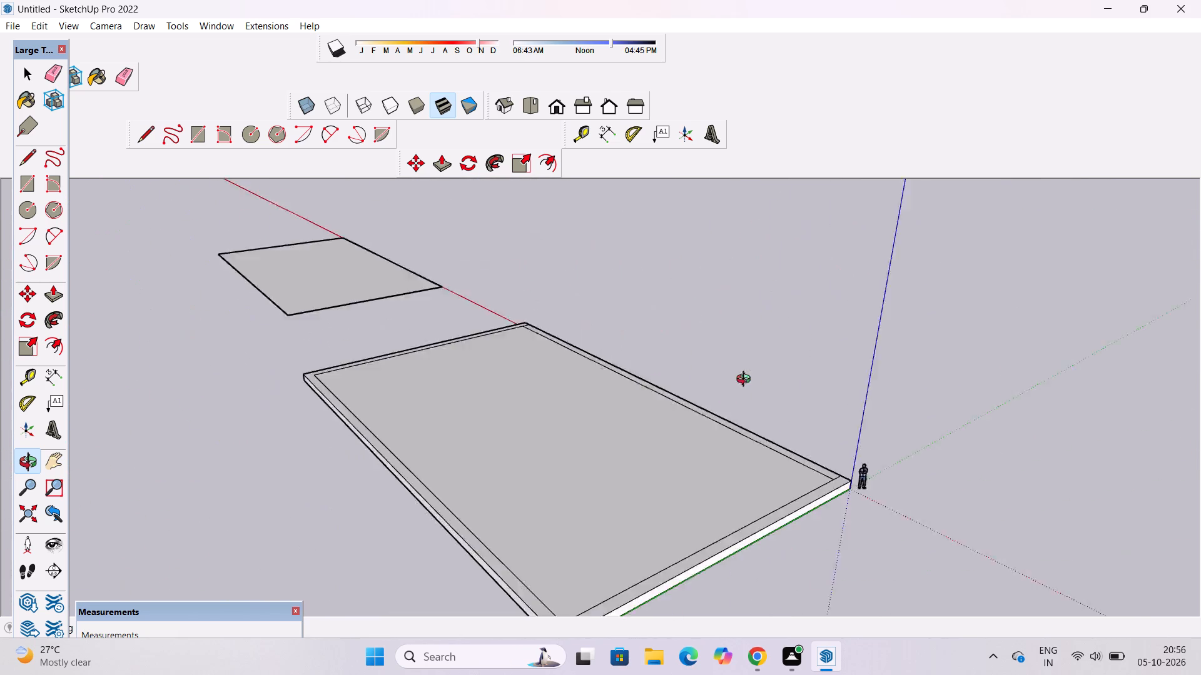
{"action": "left_click_drag", "start_coordinate": [746, 381], "coordinate": [773, 357]}
{"action": "left_click_drag", "start_coordinate": [850, 363], "coordinate": [449, 446]}
{"action": "left_click_drag", "start_coordinate": [629, 450], "coordinate": [423, 461]}
{"action": "left_click_drag", "start_coordinate": [480, 461], "coordinate": [408, 488], "text": "shift"}
{"action": "scroll", "coordinate": [527, 437], "scroll_direction": "down", "scroll_amount": 5}
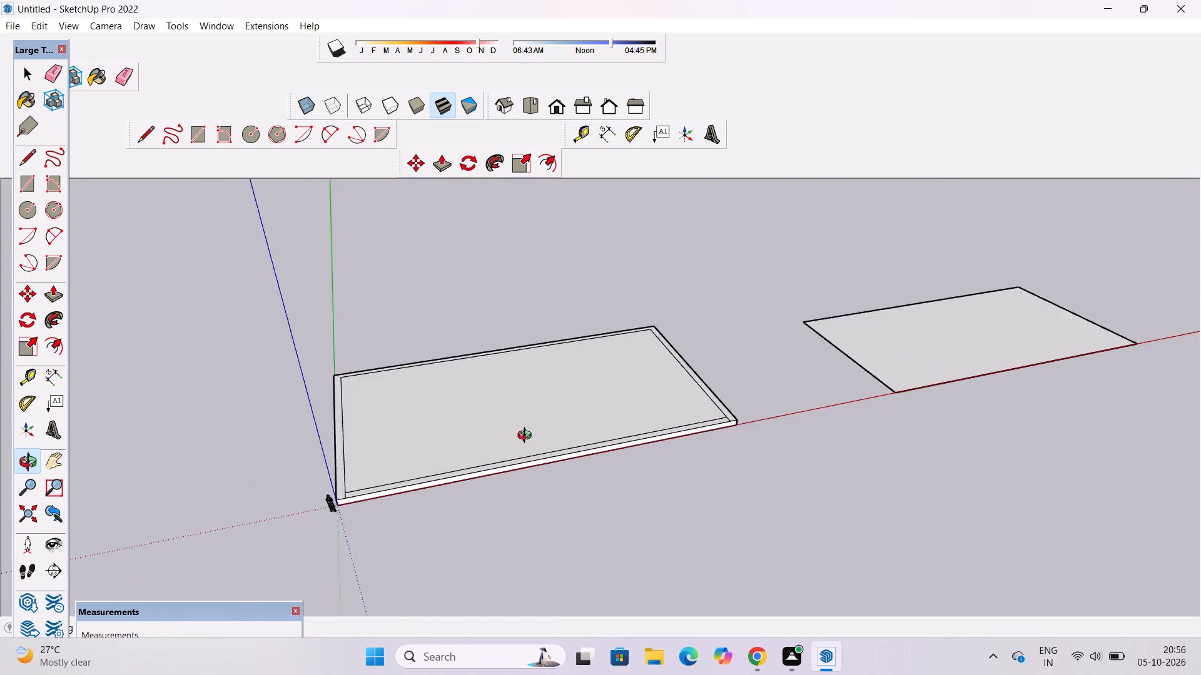
{"action": "scroll", "coordinate": [527, 437], "scroll_direction": "down", "scroll_amount": 1}
{"action": "left_click_drag", "start_coordinate": [627, 443], "coordinate": [482, 479]}
{"action": "scroll", "coordinate": [500, 449], "scroll_direction": "up", "scroll_amount": 3}
{"action": "left_click_drag", "start_coordinate": [501, 447], "coordinate": [510, 491], "text": "shift"}
{"action": "left_click_drag", "start_coordinate": [499, 491], "coordinate": [532, 515]}
{"action": "scroll", "coordinate": [535, 501], "scroll_direction": "up", "scroll_amount": 4}
{"action": "scroll", "coordinate": [533, 496], "scroll_direction": "down", "scroll_amount": 5}
{"action": "left_click_drag", "start_coordinate": [418, 495], "coordinate": [441, 504]}
{"action": "left_click_drag", "start_coordinate": [443, 506], "coordinate": [440, 527], "text": "shift"}
{"action": "scroll", "coordinate": [438, 515], "scroll_direction": "down", "scroll_amount": 6}
{"action": "left_click_drag", "start_coordinate": [438, 512], "coordinate": [489, 516]}
{"action": "left_click_drag", "start_coordinate": [491, 514], "coordinate": [482, 479], "text": "shift"}
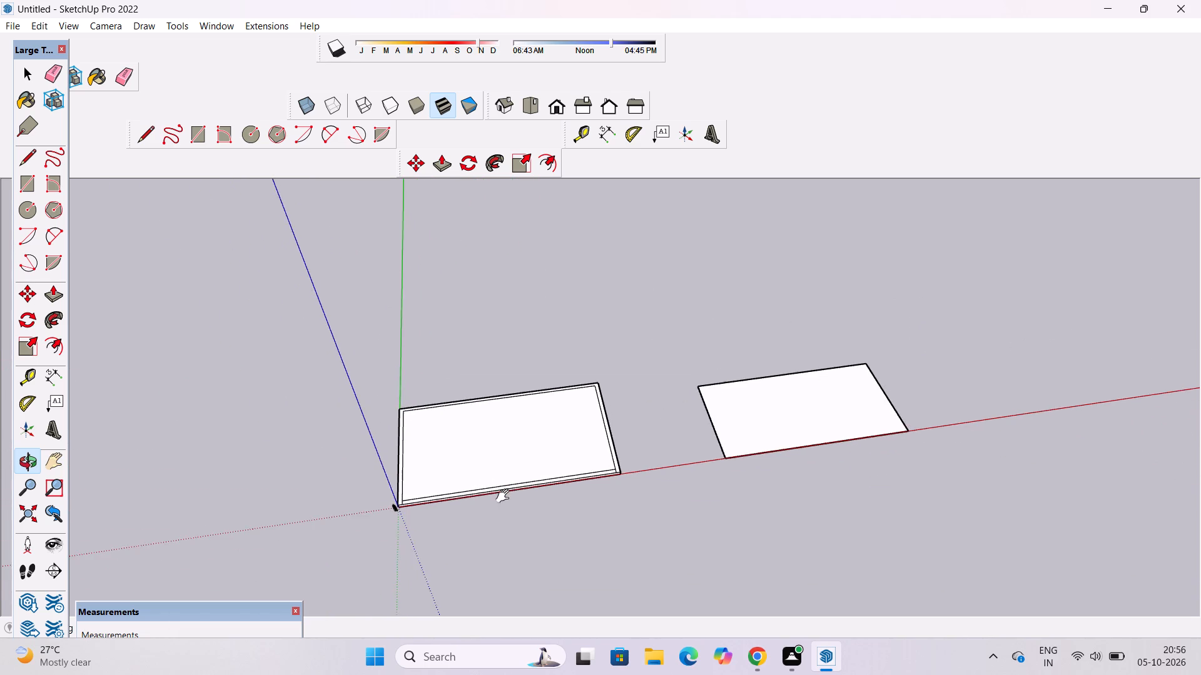
{"action": "scroll", "coordinate": [505, 496], "scroll_direction": "up", "scroll_amount": 3, "text": "shift"}
{"action": "left_click_drag", "start_coordinate": [538, 496], "coordinate": [529, 467], "text": "shift"}
{"action": "left_click_drag", "start_coordinate": [524, 469], "coordinate": [502, 492]}
{"action": "scroll", "coordinate": [545, 472], "scroll_direction": "up", "scroll_amount": 4}
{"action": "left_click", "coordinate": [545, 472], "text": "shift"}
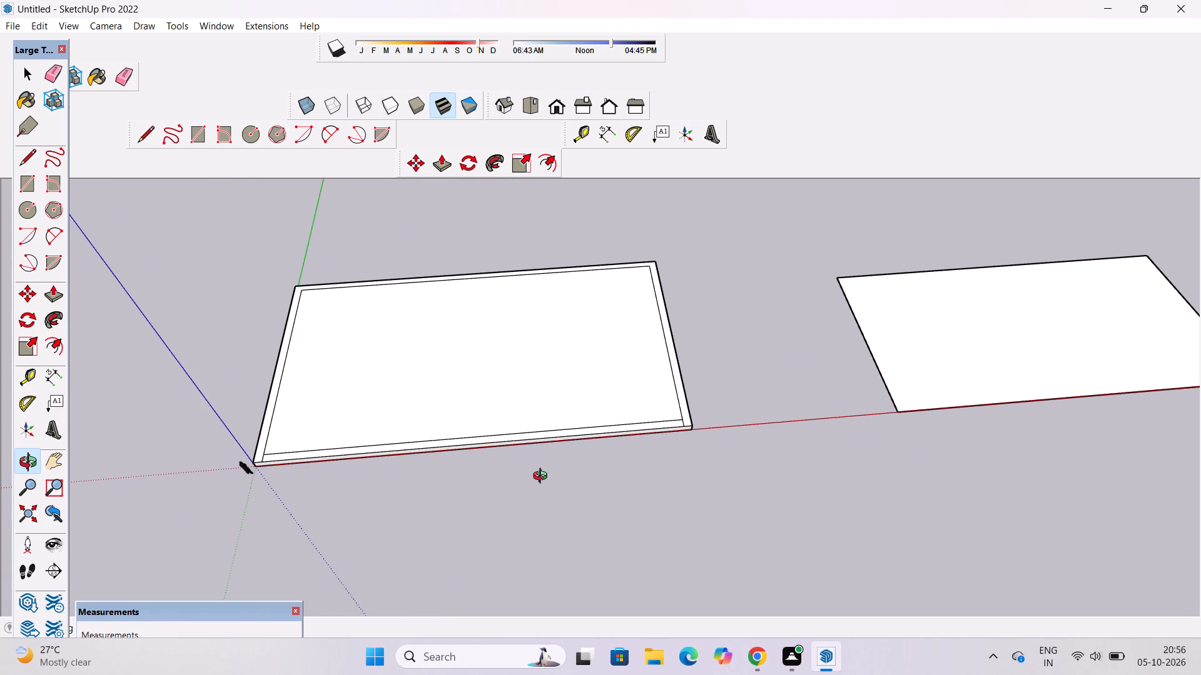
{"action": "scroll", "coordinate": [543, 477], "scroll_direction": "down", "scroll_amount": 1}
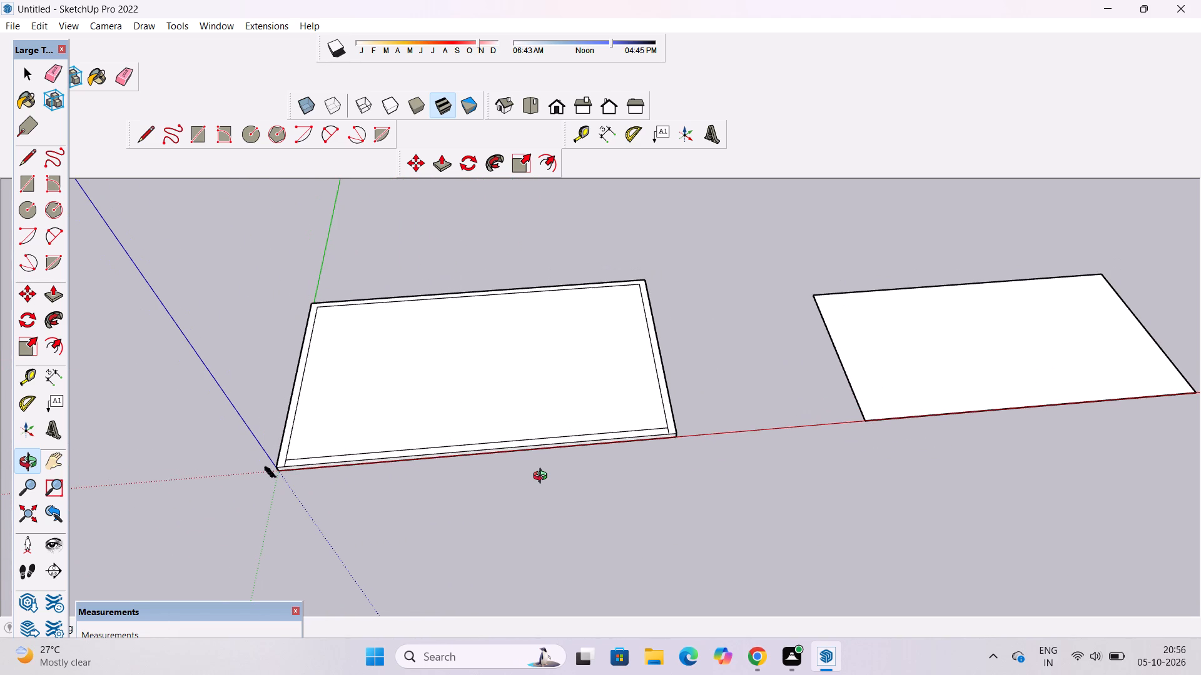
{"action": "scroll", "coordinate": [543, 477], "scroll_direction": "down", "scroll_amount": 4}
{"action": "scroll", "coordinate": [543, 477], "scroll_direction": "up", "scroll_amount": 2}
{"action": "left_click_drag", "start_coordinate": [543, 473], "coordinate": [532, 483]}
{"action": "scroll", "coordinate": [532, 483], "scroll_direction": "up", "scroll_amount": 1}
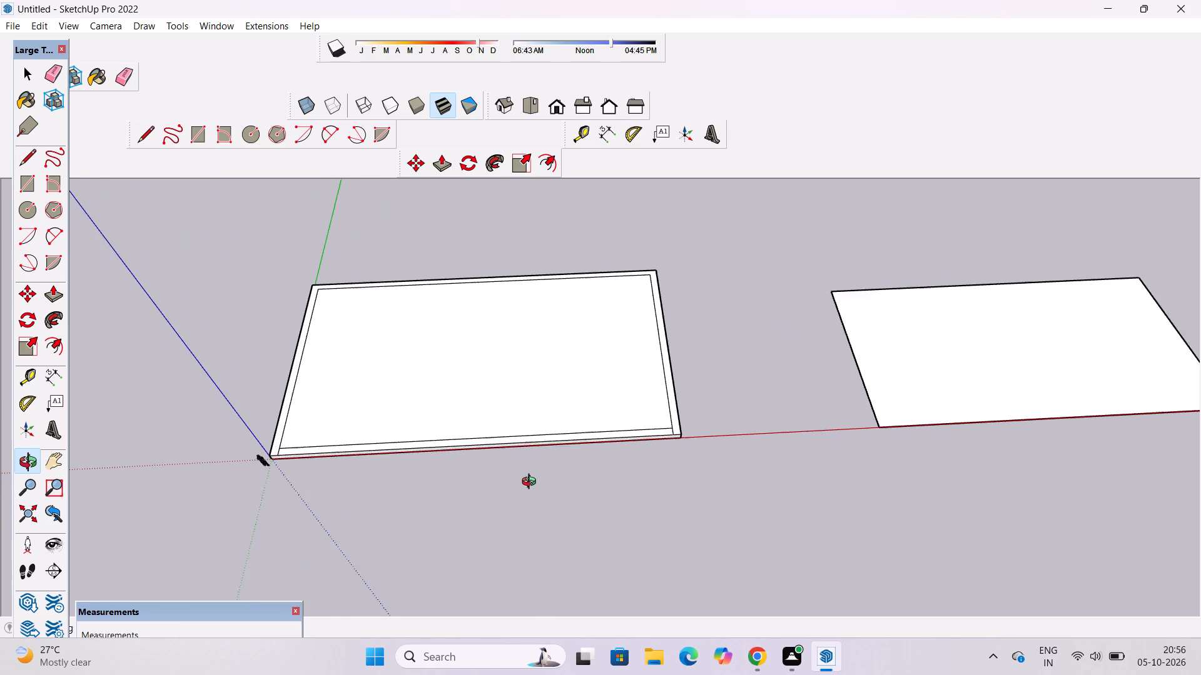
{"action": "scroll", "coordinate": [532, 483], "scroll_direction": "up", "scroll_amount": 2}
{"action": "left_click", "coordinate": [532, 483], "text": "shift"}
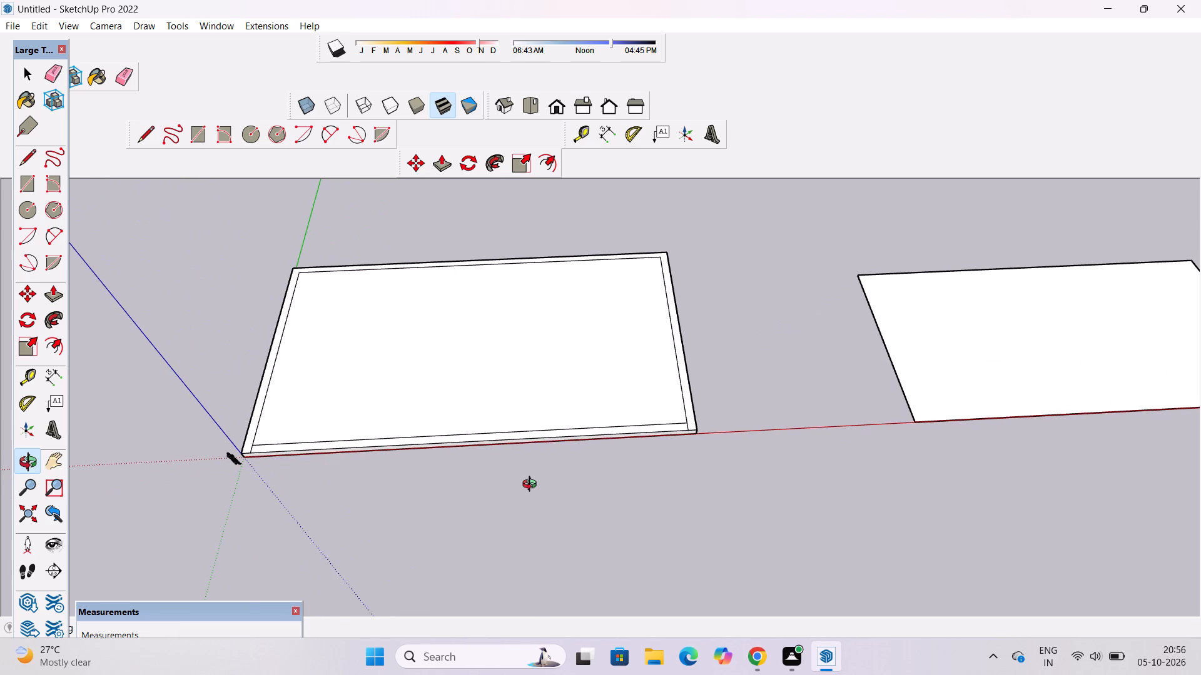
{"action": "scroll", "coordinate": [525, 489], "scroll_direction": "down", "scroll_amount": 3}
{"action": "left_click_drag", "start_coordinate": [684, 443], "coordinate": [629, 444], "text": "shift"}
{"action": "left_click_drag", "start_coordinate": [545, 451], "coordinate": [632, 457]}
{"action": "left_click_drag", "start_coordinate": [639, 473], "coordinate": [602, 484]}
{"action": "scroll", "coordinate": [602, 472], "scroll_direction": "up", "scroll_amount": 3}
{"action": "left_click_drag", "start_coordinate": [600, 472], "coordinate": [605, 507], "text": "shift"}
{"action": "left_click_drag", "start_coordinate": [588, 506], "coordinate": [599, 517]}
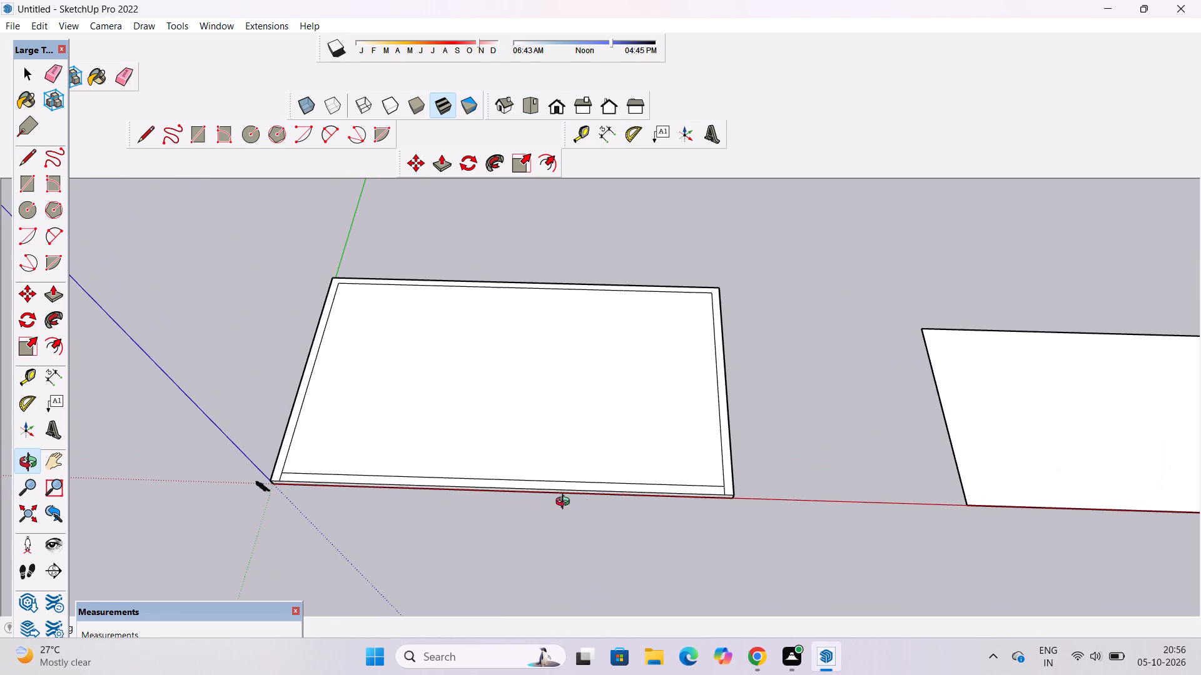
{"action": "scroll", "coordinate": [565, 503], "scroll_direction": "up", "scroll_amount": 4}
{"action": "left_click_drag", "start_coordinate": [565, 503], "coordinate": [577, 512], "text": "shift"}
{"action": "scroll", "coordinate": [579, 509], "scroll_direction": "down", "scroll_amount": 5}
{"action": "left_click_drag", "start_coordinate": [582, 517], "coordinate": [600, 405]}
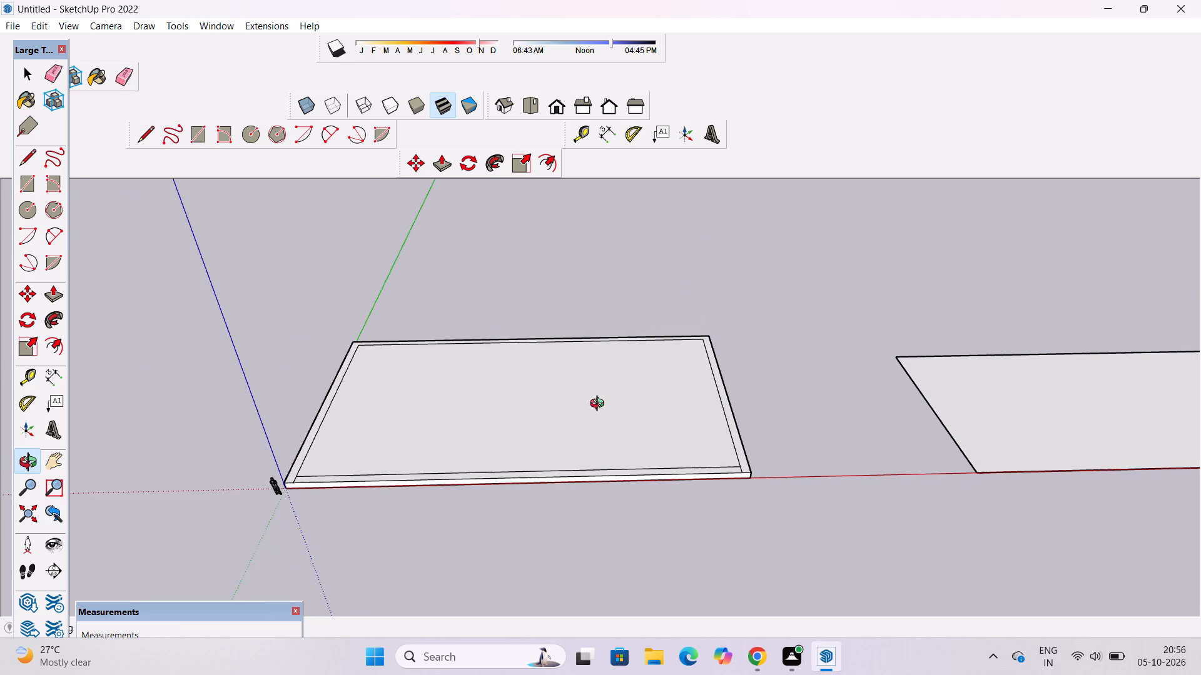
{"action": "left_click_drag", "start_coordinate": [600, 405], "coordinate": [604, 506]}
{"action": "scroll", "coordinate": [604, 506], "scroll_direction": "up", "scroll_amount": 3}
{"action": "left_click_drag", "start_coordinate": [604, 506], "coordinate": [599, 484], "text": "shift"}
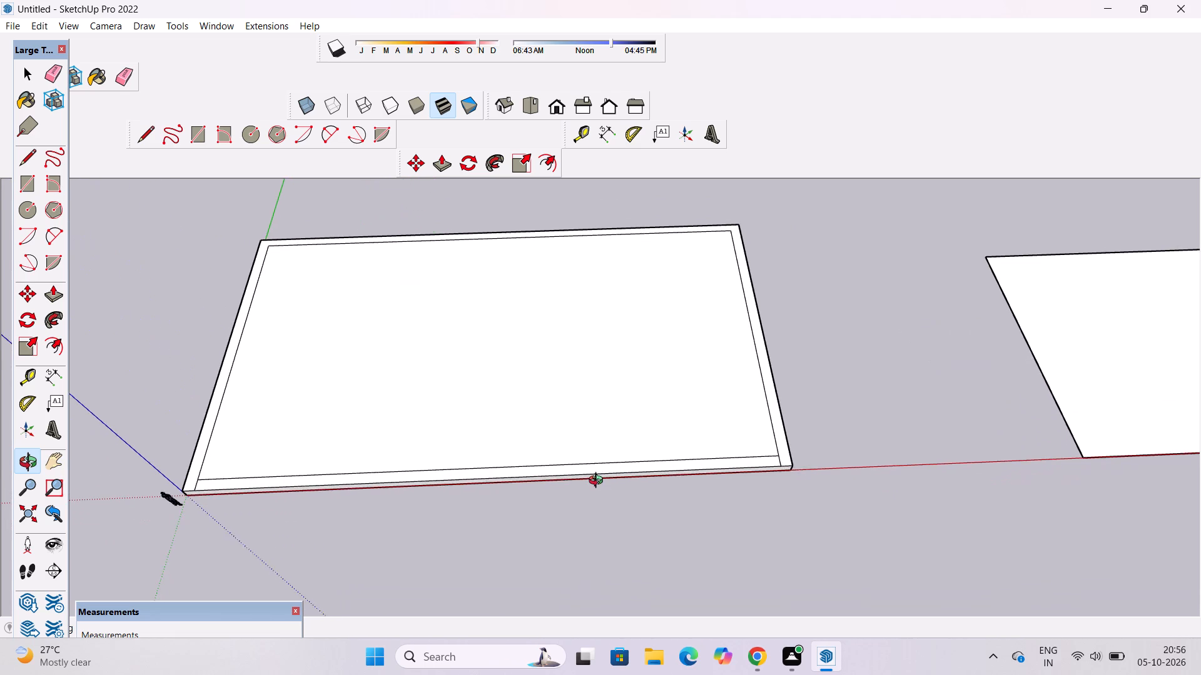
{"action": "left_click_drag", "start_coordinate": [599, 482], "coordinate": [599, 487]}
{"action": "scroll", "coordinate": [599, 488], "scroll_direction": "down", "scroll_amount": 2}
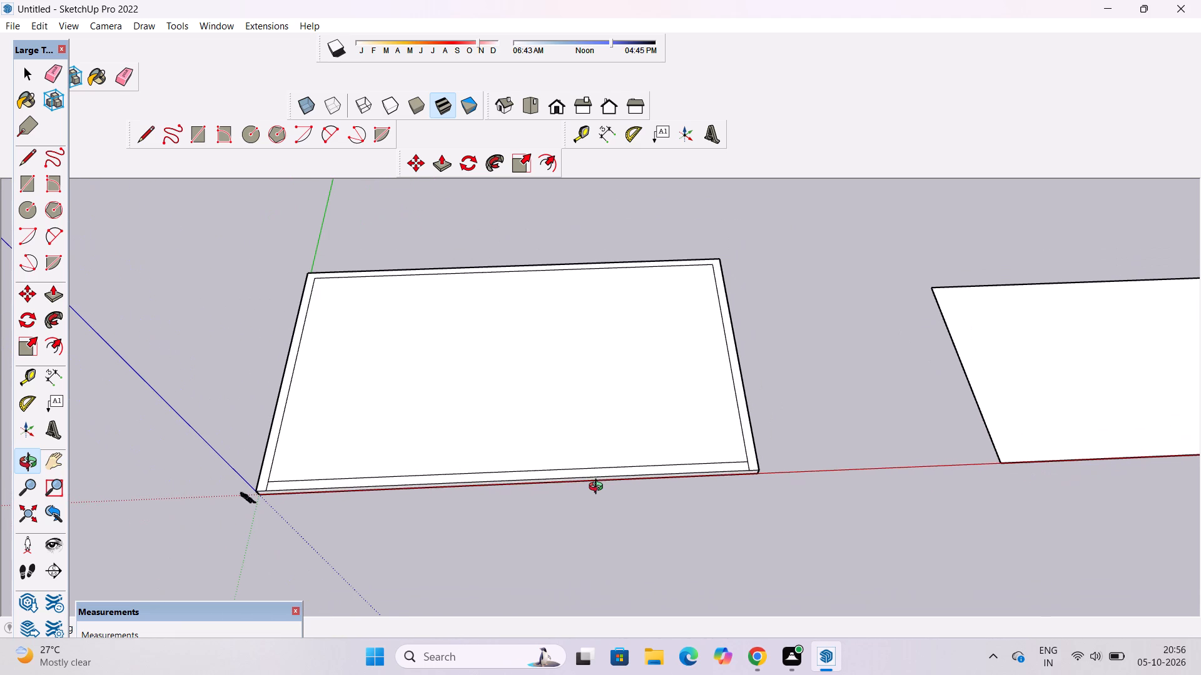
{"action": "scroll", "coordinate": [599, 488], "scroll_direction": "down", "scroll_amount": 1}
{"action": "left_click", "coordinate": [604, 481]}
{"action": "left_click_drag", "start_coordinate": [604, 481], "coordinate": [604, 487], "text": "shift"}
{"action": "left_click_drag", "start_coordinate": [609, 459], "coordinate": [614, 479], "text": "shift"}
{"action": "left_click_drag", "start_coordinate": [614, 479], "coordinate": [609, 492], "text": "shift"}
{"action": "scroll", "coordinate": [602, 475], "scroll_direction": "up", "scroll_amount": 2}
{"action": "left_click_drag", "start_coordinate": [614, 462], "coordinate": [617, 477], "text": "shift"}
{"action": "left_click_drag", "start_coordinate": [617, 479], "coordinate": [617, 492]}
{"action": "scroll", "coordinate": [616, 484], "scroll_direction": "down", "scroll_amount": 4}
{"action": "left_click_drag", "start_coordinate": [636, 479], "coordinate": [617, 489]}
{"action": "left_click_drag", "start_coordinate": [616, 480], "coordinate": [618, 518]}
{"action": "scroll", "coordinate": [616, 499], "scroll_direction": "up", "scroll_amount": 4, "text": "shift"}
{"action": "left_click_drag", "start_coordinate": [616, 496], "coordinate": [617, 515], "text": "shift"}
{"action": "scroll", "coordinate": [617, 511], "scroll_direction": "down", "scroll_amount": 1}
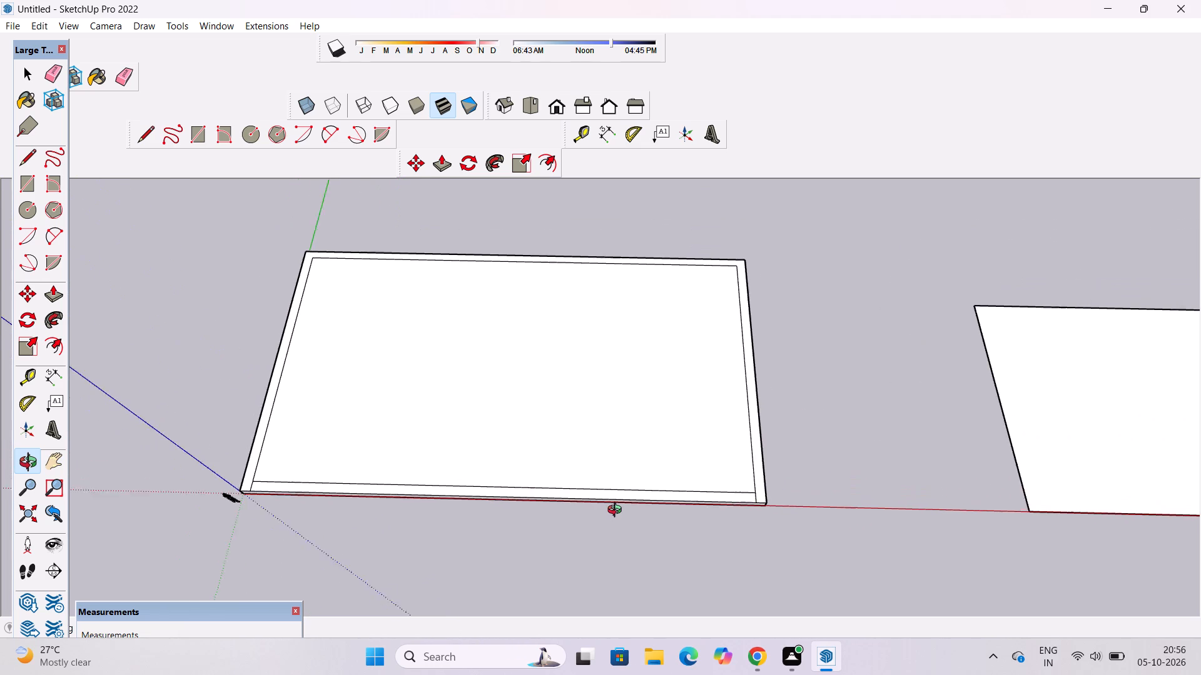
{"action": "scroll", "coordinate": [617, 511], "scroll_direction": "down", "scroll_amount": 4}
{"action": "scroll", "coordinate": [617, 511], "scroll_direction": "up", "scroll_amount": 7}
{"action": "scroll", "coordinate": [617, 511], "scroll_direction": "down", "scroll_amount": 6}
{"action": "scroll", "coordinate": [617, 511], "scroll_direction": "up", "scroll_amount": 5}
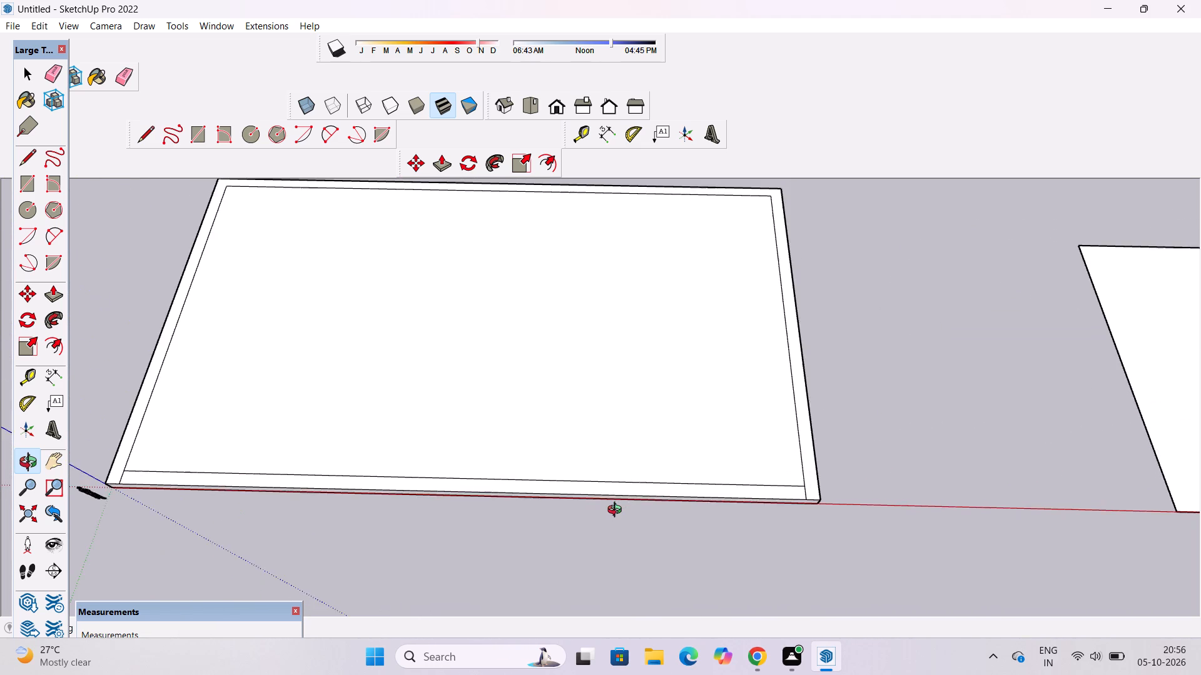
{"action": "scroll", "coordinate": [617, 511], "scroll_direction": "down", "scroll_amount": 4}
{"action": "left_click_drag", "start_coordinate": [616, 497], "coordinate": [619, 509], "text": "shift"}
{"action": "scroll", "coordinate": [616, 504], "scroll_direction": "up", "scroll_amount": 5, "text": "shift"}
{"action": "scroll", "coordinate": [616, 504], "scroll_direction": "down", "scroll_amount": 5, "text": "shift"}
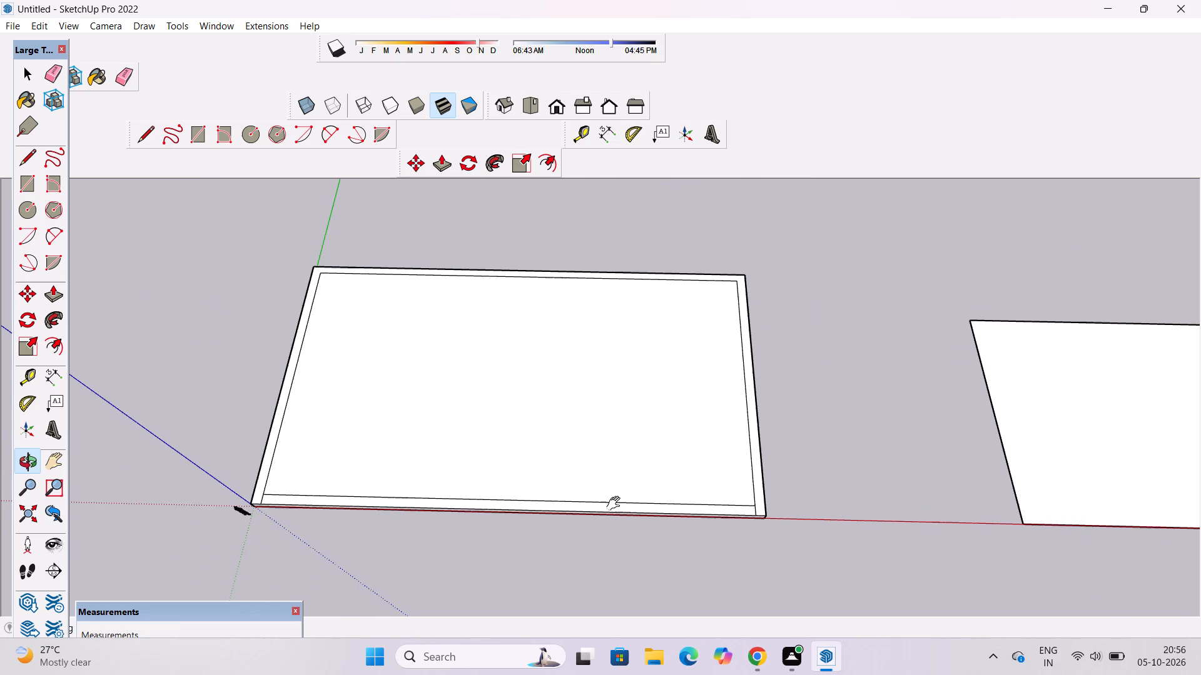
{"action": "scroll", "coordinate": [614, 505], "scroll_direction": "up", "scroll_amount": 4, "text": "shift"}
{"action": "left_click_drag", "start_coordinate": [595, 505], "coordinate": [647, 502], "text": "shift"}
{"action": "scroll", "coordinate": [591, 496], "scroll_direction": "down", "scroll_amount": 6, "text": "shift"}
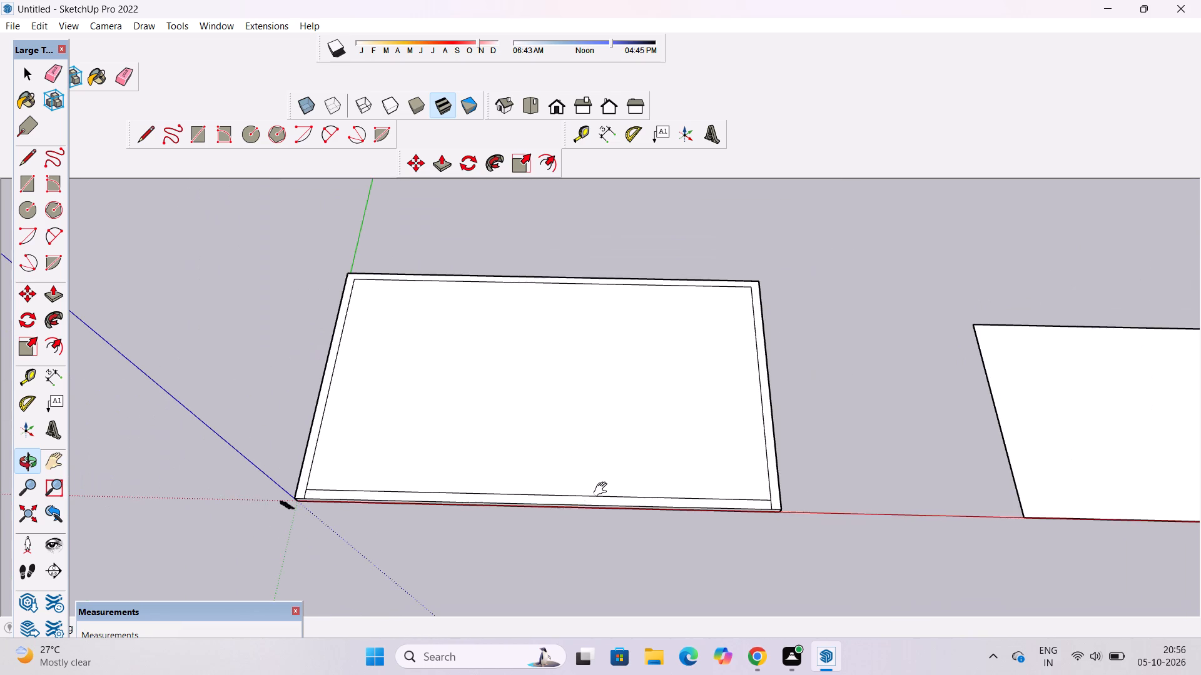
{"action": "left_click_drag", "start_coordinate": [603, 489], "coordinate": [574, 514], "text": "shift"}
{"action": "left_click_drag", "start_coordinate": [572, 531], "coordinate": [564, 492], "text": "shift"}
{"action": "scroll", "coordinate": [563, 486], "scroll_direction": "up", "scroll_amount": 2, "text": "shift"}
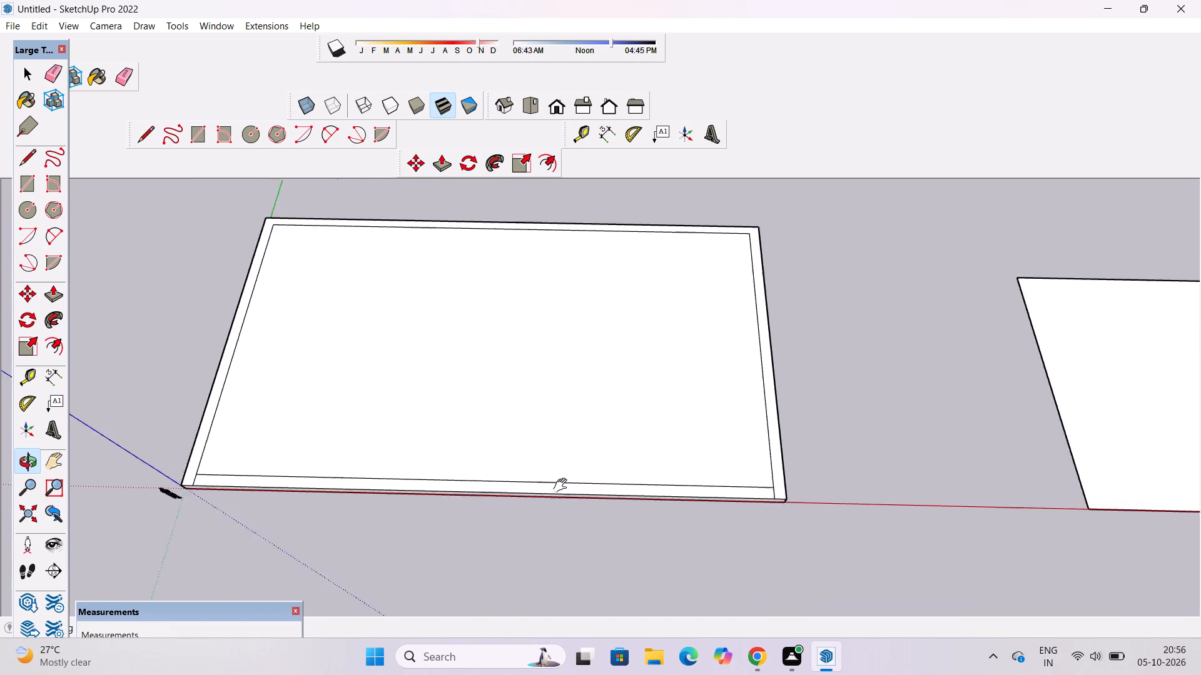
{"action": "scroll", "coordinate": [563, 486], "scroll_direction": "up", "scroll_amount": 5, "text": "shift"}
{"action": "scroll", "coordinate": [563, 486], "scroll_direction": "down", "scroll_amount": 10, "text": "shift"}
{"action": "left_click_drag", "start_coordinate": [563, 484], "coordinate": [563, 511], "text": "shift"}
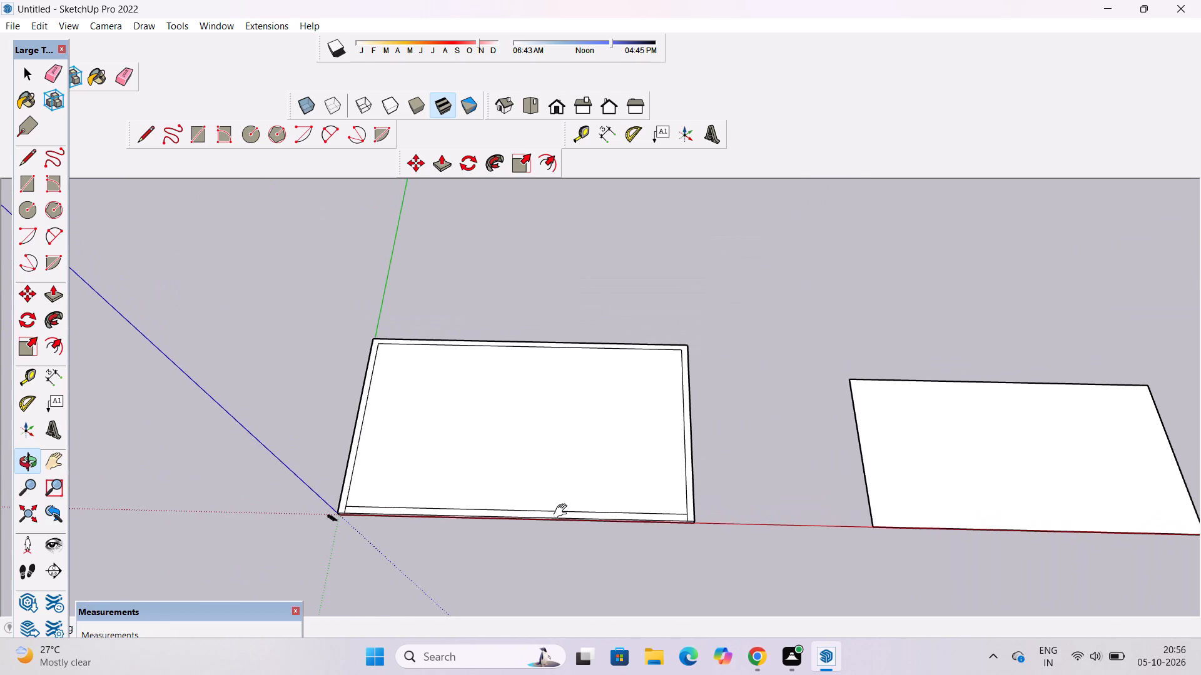
Place a guide parallel to the inner border's front line, through the midpoint of the border's side line, about 34' 1 11/16" away.
{"action": "scroll", "coordinate": [563, 511], "scroll_direction": "up", "scroll_amount": 5, "text": "shift"}
{"action": "scroll", "coordinate": [563, 511], "scroll_direction": "up", "scroll_amount": 1}
{"action": "key", "text": "space"}
{"action": "type", "text": "t"}
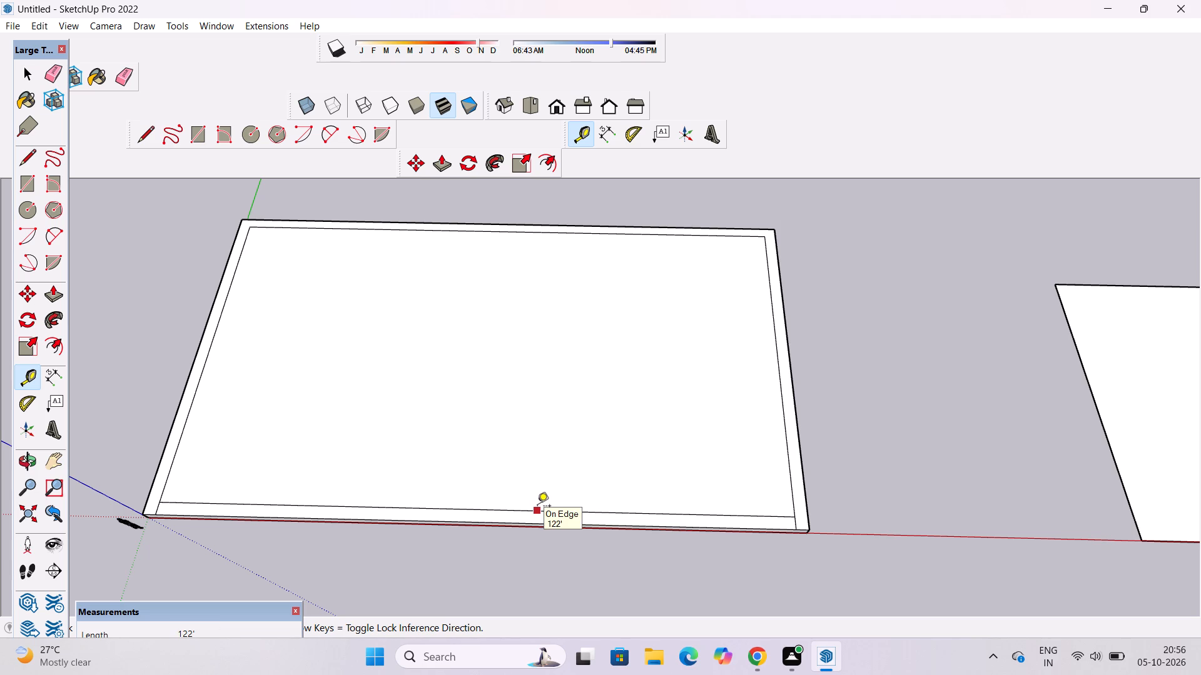
{"action": "scroll", "coordinate": [532, 509], "scroll_direction": "down", "scroll_amount": 2}
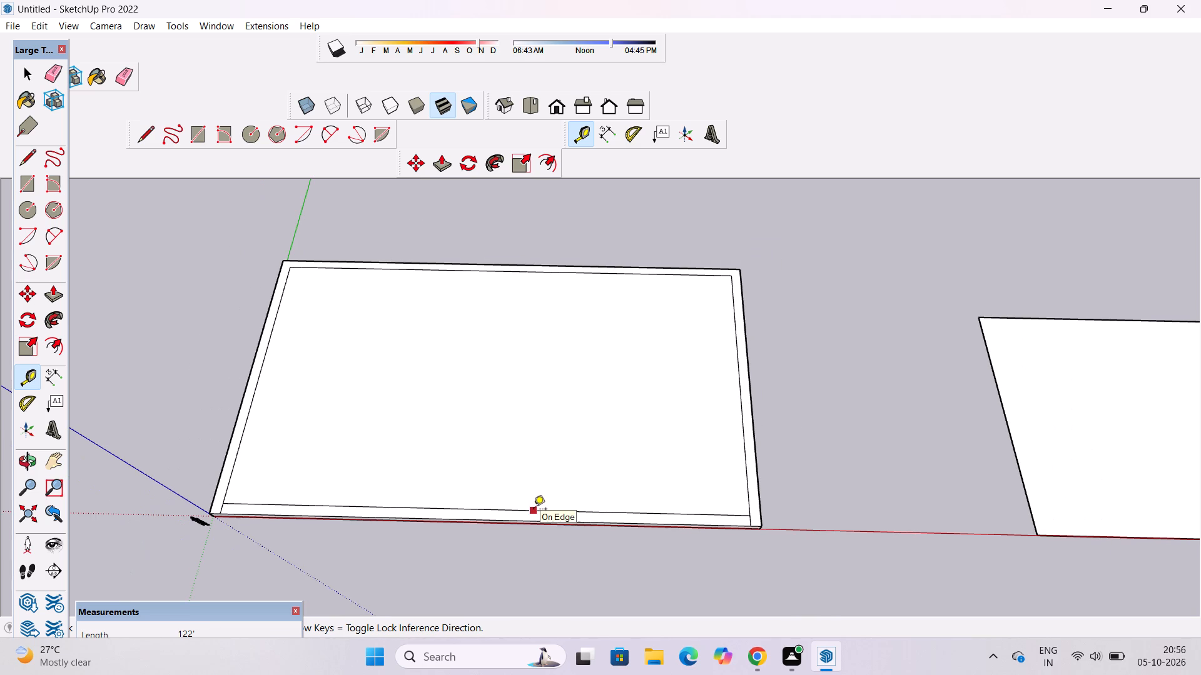
{"action": "scroll", "coordinate": [534, 510], "scroll_direction": "down", "scroll_amount": 5}
{"action": "scroll", "coordinate": [454, 509], "scroll_direction": "up", "scroll_amount": 2}
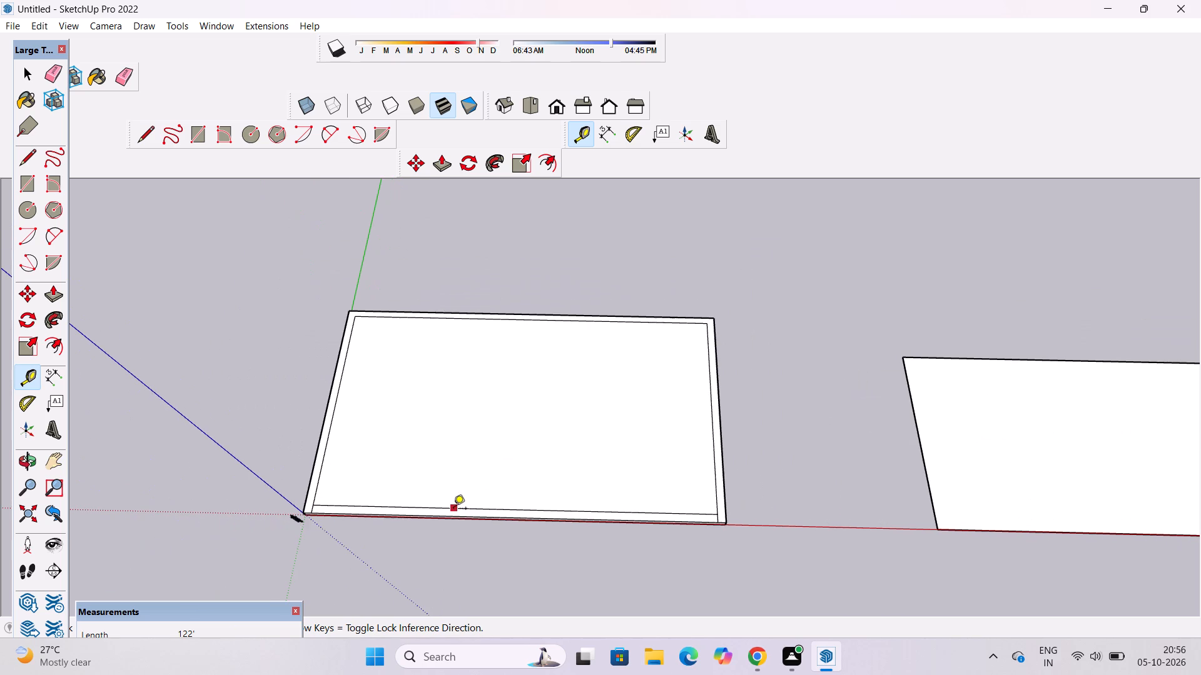
{"action": "scroll", "coordinate": [643, 504], "scroll_direction": "up", "scroll_amount": 1}
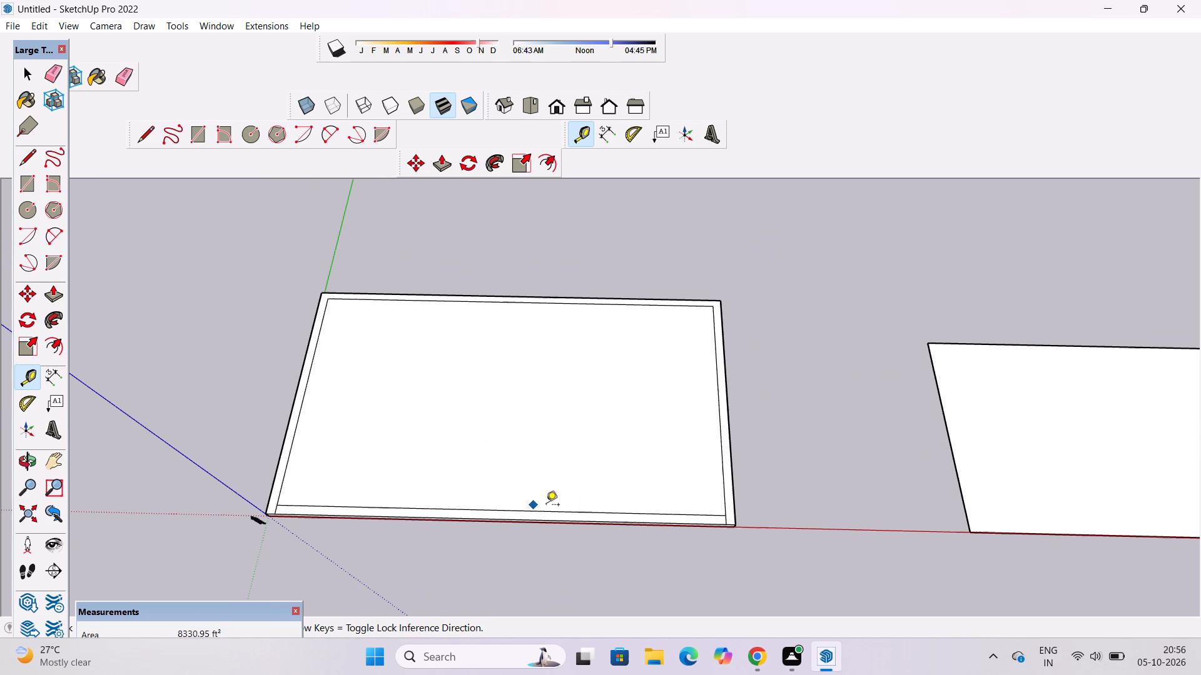
{"action": "left_click", "coordinate": [503, 511]}
{"action": "scroll", "coordinate": [503, 507], "scroll_direction": "down", "scroll_amount": 4}
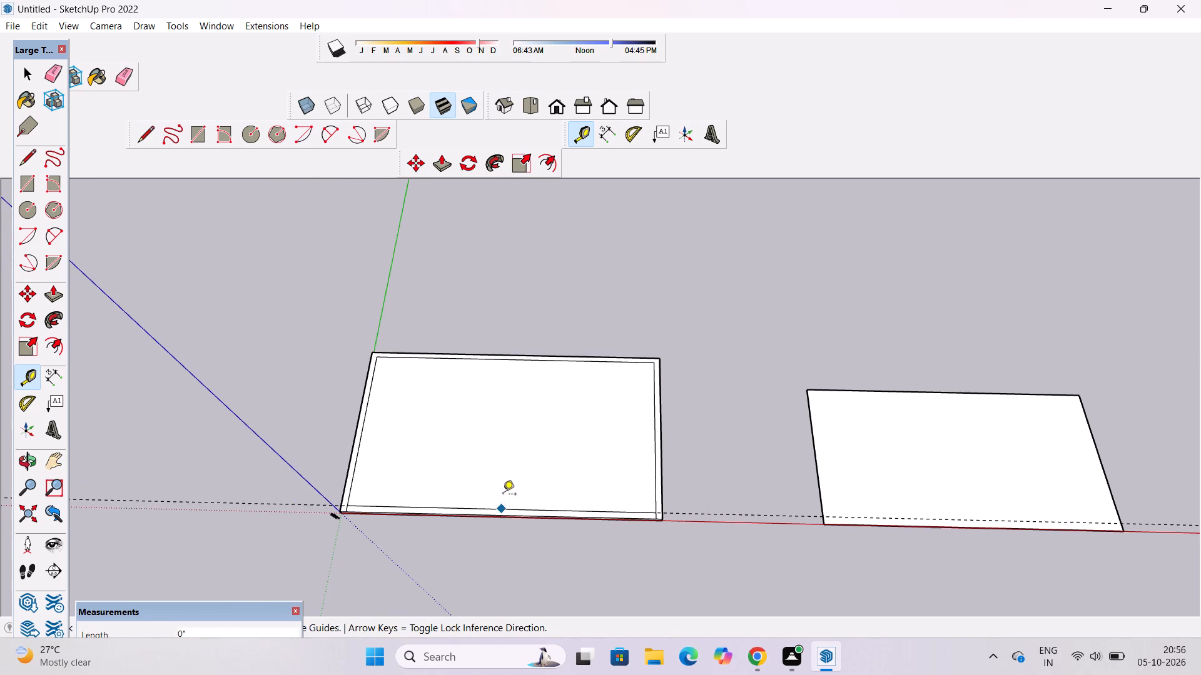
{"action": "left_click", "coordinate": [656, 434]}
Draw a 127' dividing line along the guide across the slab's top, from one outer side edge to the other.
{"action": "key", "text": "l"}
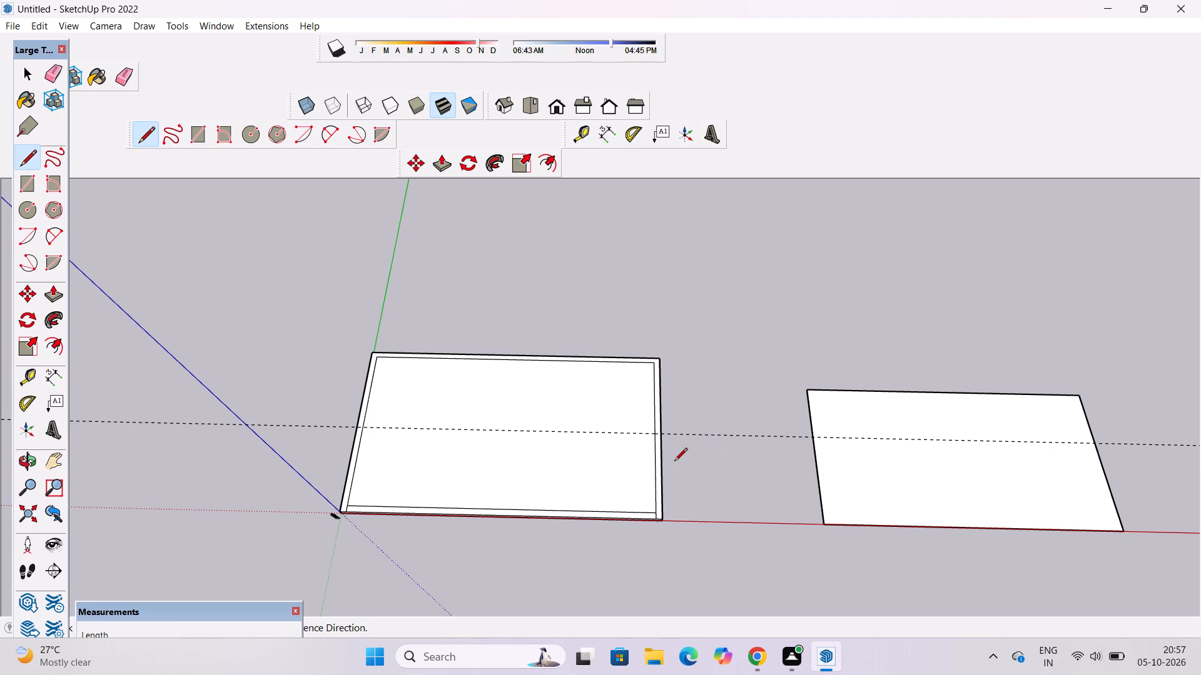
{"action": "scroll", "coordinate": [674, 462], "scroll_direction": "up", "scroll_amount": 4}
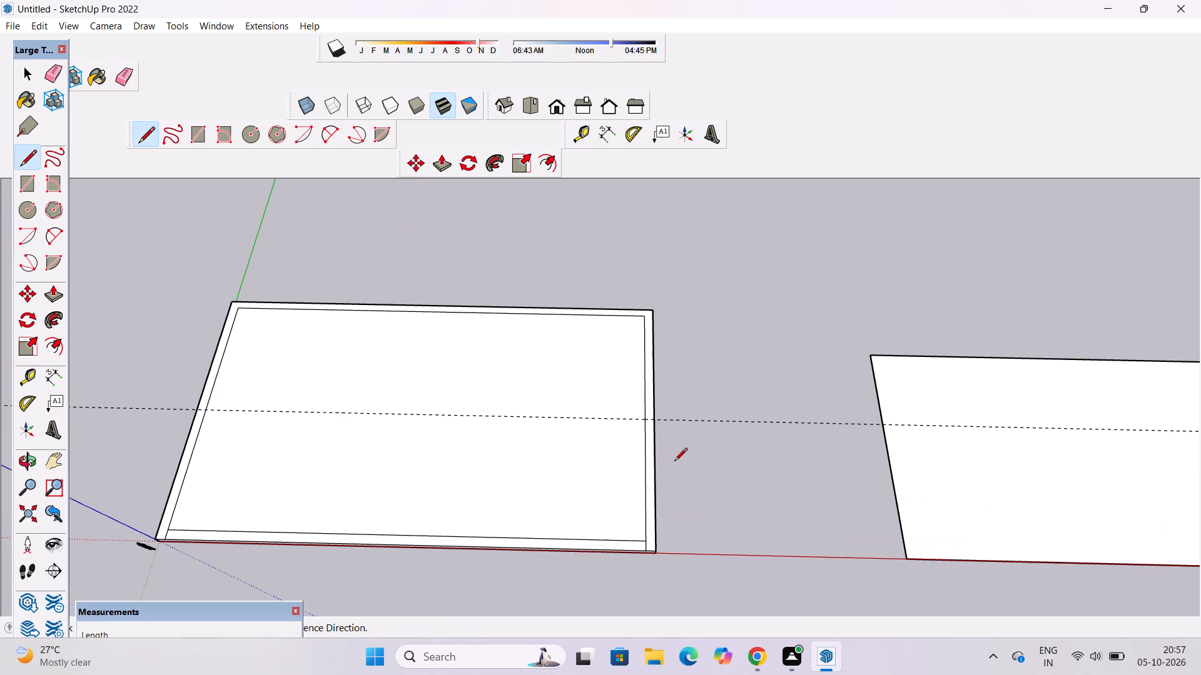
{"action": "scroll", "coordinate": [674, 462], "scroll_direction": "down", "scroll_amount": 2}
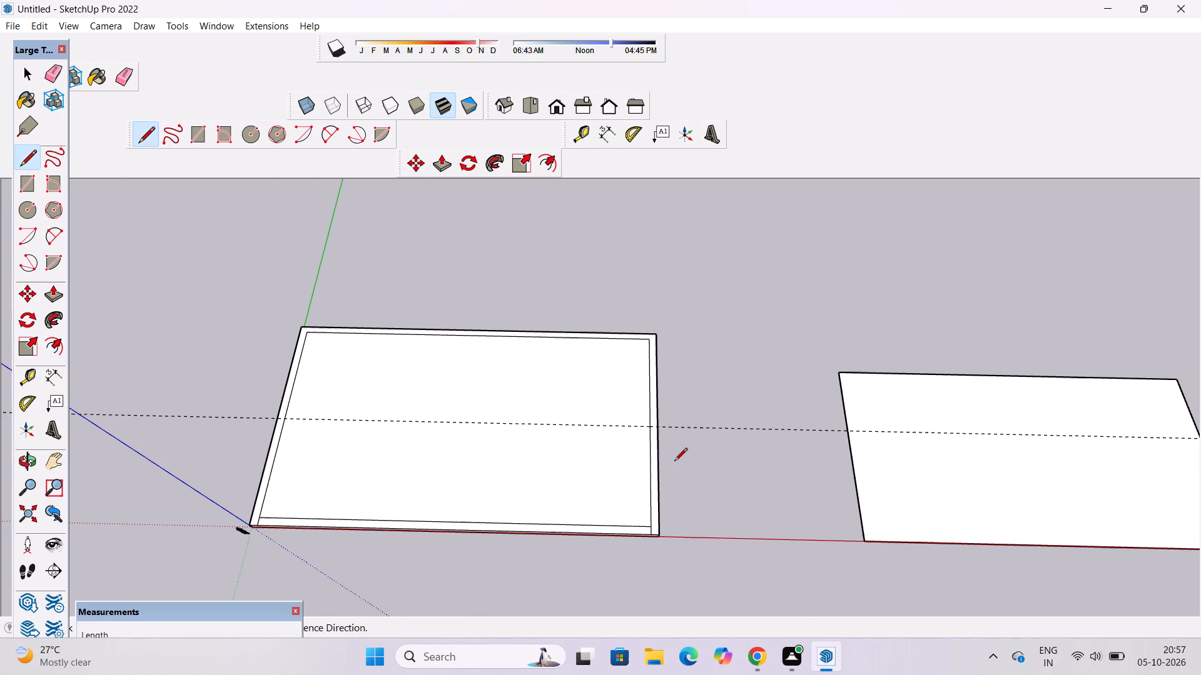
{"action": "scroll", "coordinate": [656, 415], "scroll_direction": "up", "scroll_amount": 7}
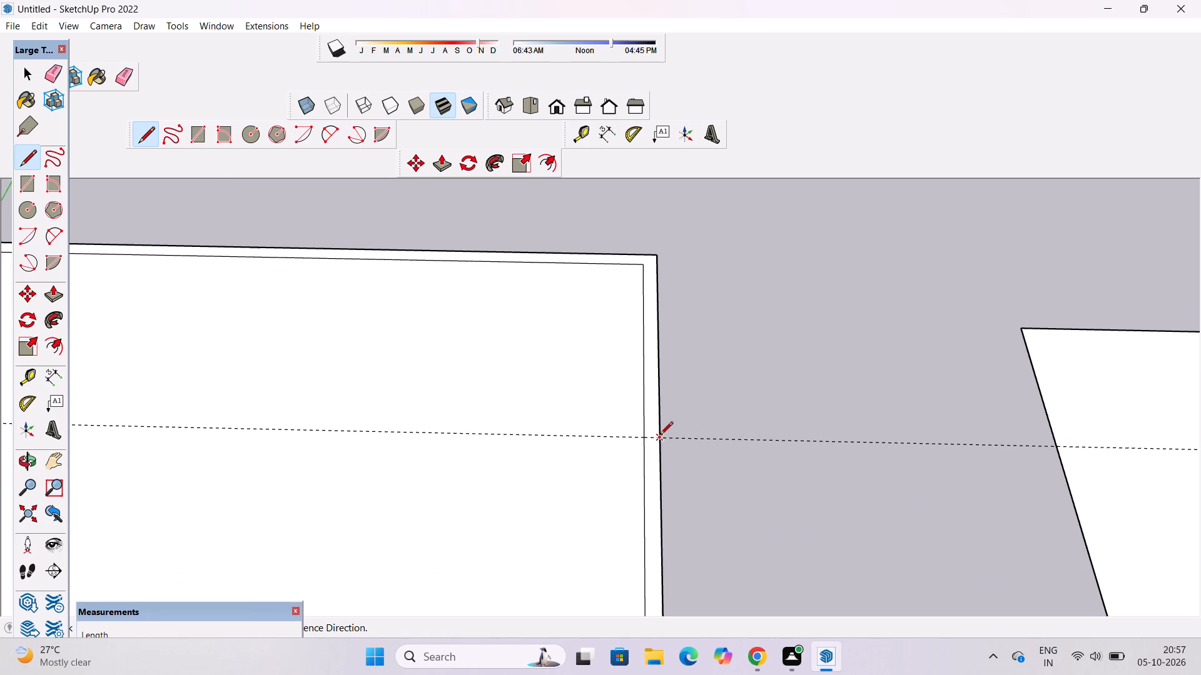
{"action": "left_click", "coordinate": [659, 439]}
{"action": "scroll", "coordinate": [659, 439], "scroll_direction": "down", "scroll_amount": 9}
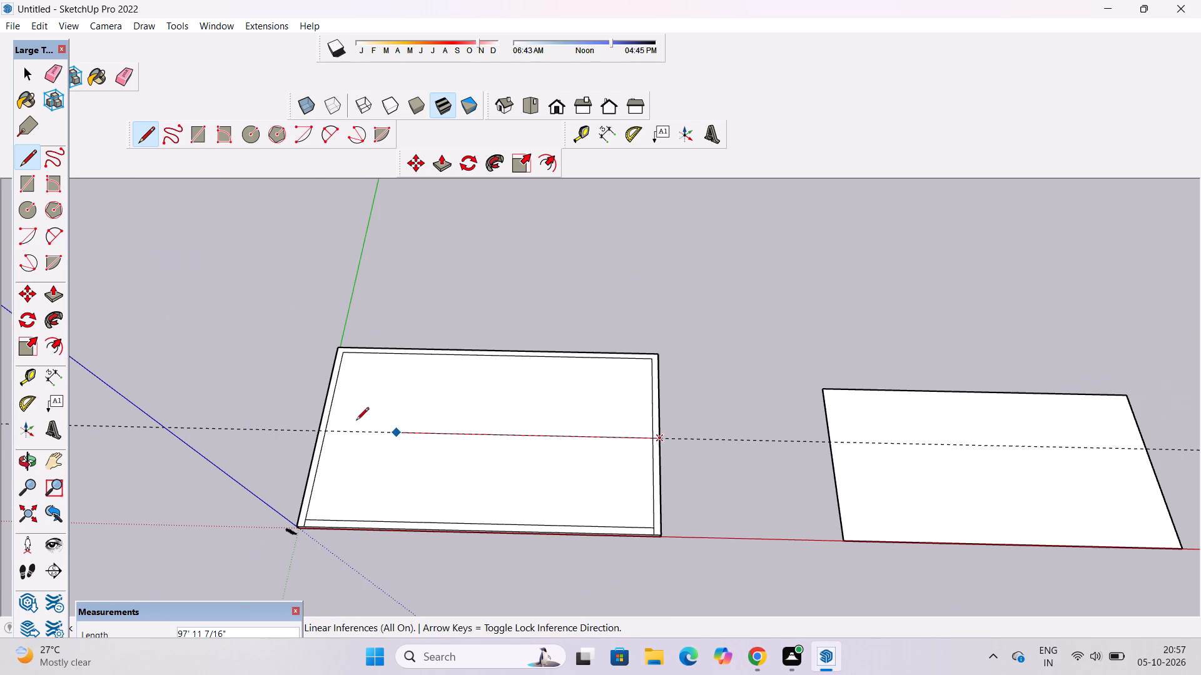
{"action": "scroll", "coordinate": [343, 415], "scroll_direction": "up", "scroll_amount": 8}
{"action": "left_click", "coordinate": [290, 448]}
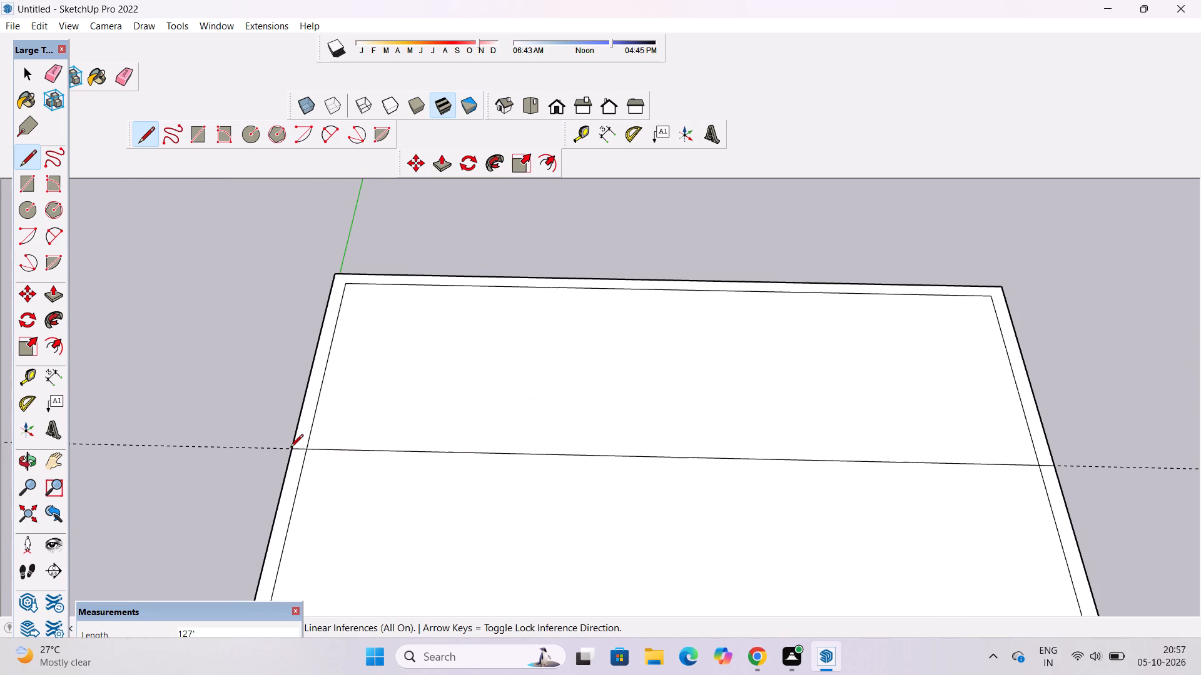
{"action": "key", "text": "space"}
Erase the construction guide running across the slab, keeping the dividing line.
{"action": "type", "text": "e"}
{"action": "left_click_drag", "start_coordinate": [248, 435], "coordinate": [247, 454]}
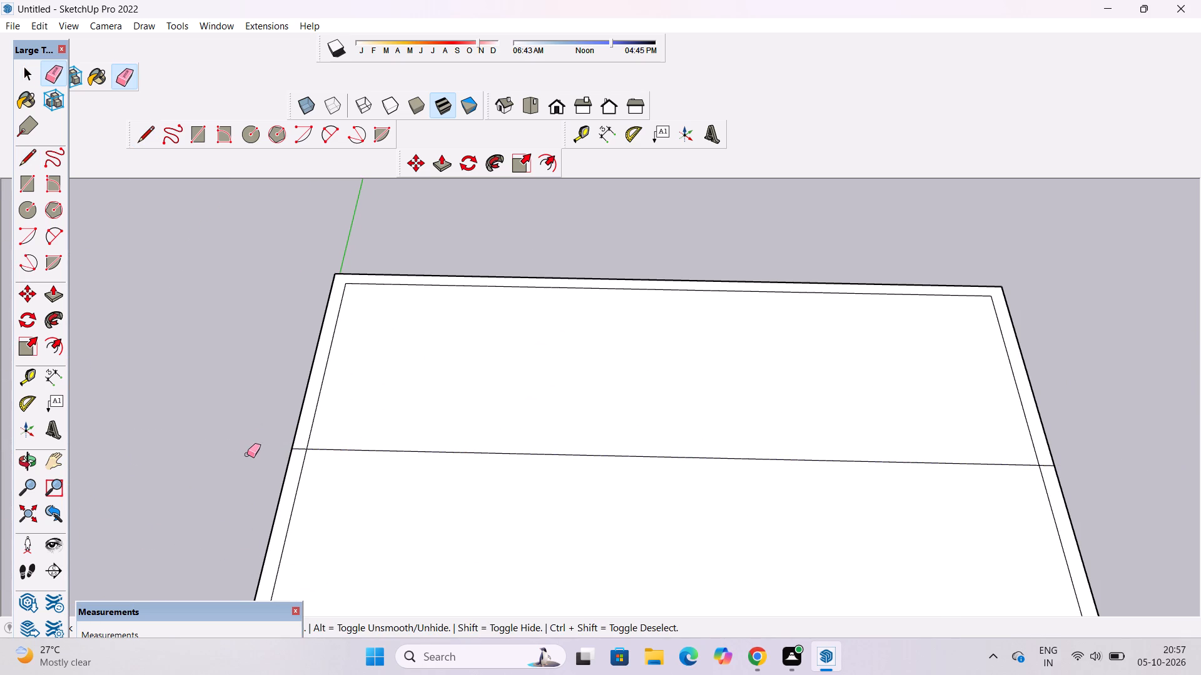
Examine the slab's divided top, its inner border and the flat copy alongside from several angles and distances.
{"action": "key", "text": "o"}
{"action": "scroll", "coordinate": [328, 436], "scroll_direction": "down", "scroll_amount": 10}
{"action": "scroll", "coordinate": [348, 449], "scroll_direction": "up", "scroll_amount": 3}
{"action": "left_click_drag", "start_coordinate": [348, 449], "coordinate": [355, 458], "text": "shift"}
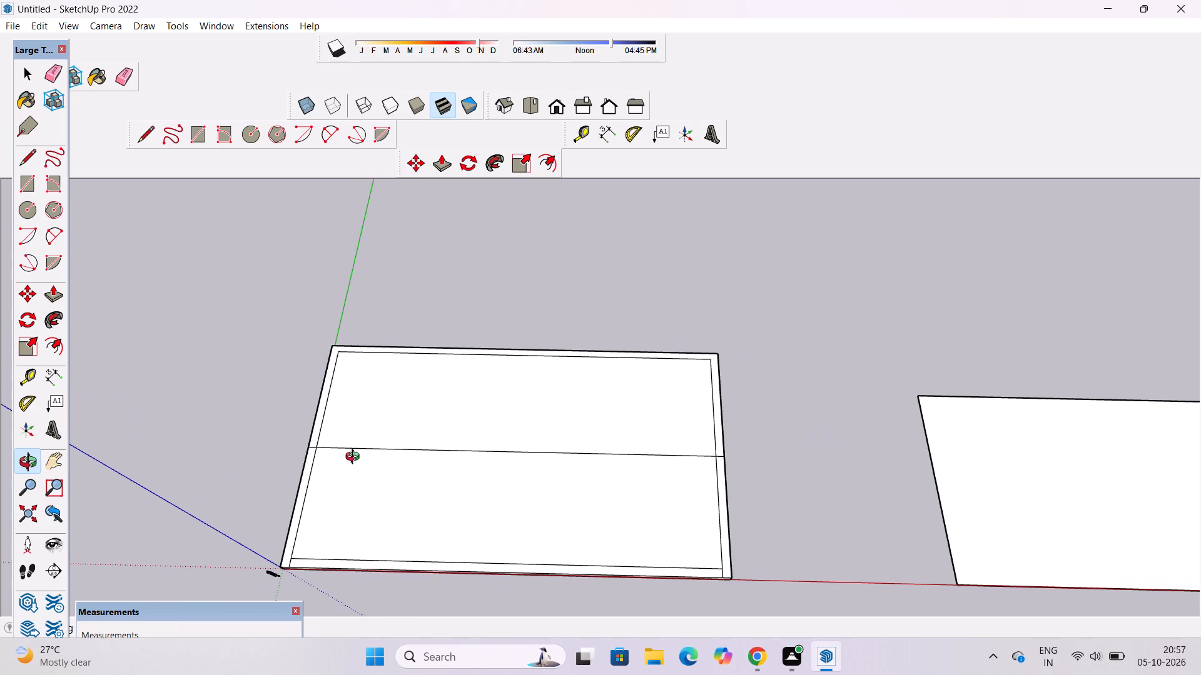
{"action": "scroll", "coordinate": [355, 458], "scroll_direction": "down", "scroll_amount": 1}
{"action": "left_click_drag", "start_coordinate": [357, 461], "coordinate": [358, 448], "text": "shift"}
{"action": "scroll", "coordinate": [399, 458], "scroll_direction": "up", "scroll_amount": 1}
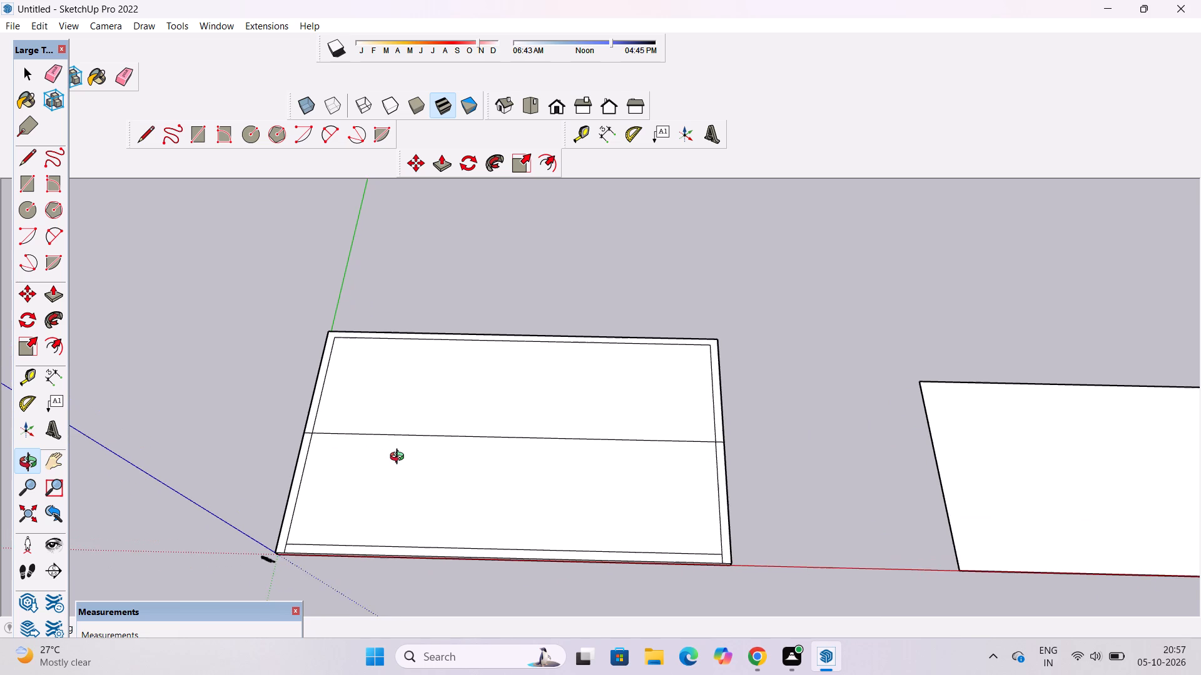
{"action": "scroll", "coordinate": [400, 458], "scroll_direction": "up", "scroll_amount": 3}
{"action": "scroll", "coordinate": [400, 458], "scroll_direction": "down", "scroll_amount": 1}
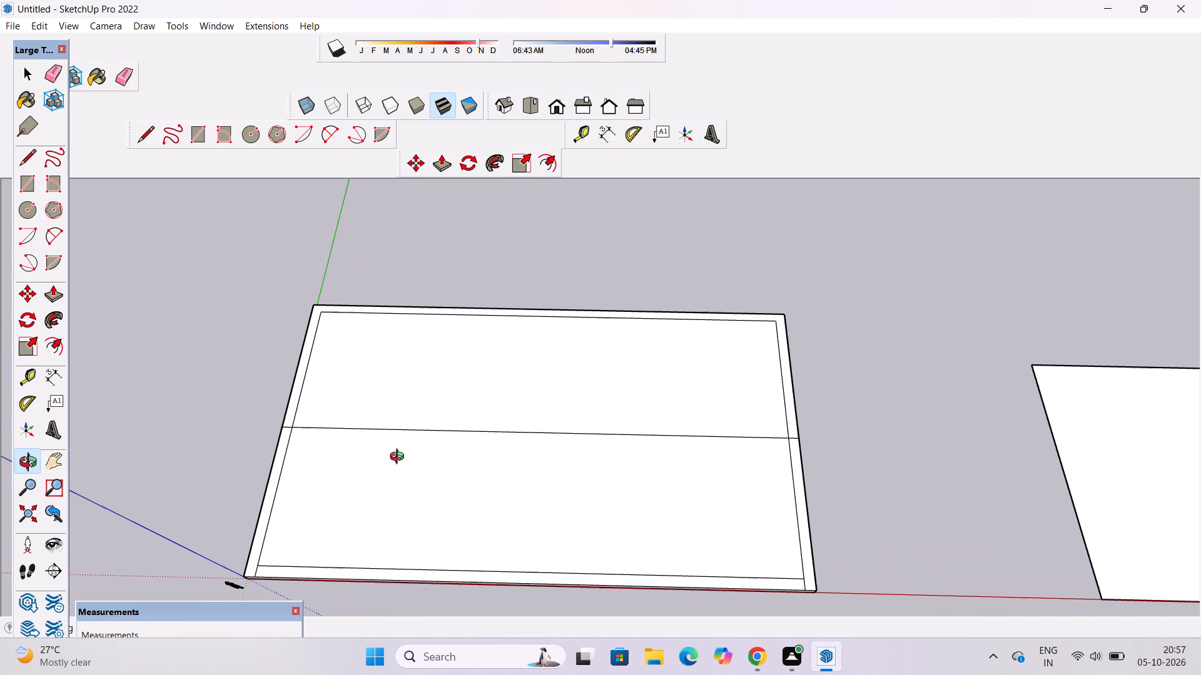
{"action": "scroll", "coordinate": [400, 458], "scroll_direction": "up", "scroll_amount": 4}
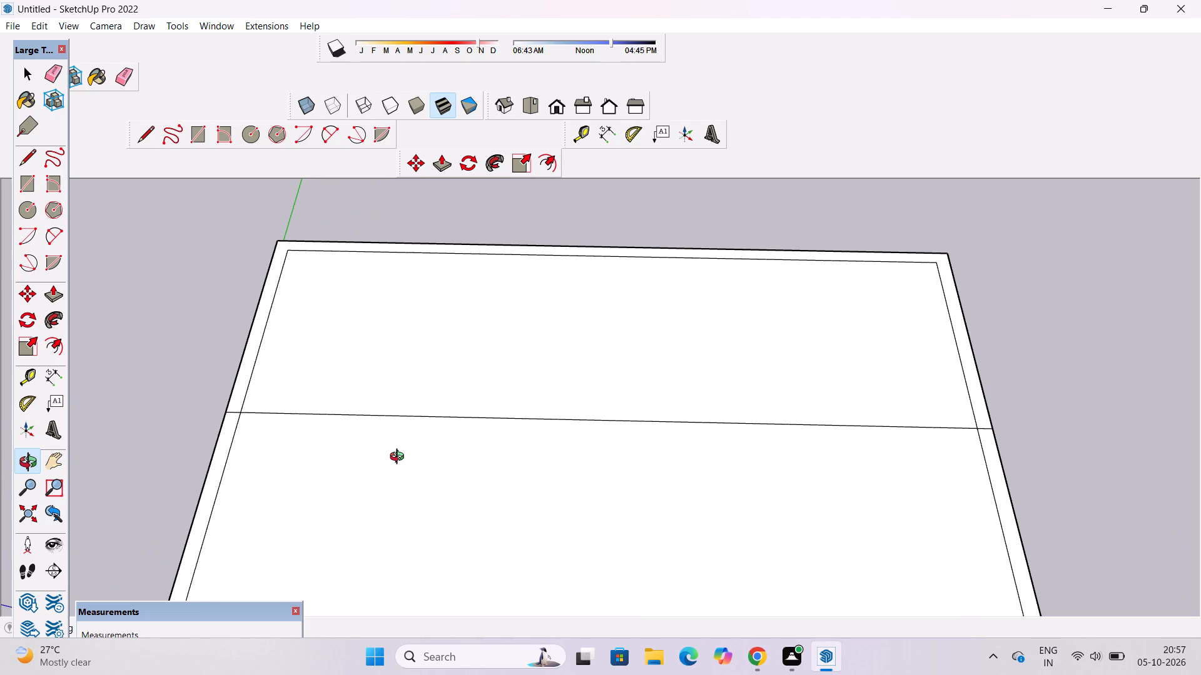
{"action": "scroll", "coordinate": [400, 458], "scroll_direction": "down", "scroll_amount": 7}
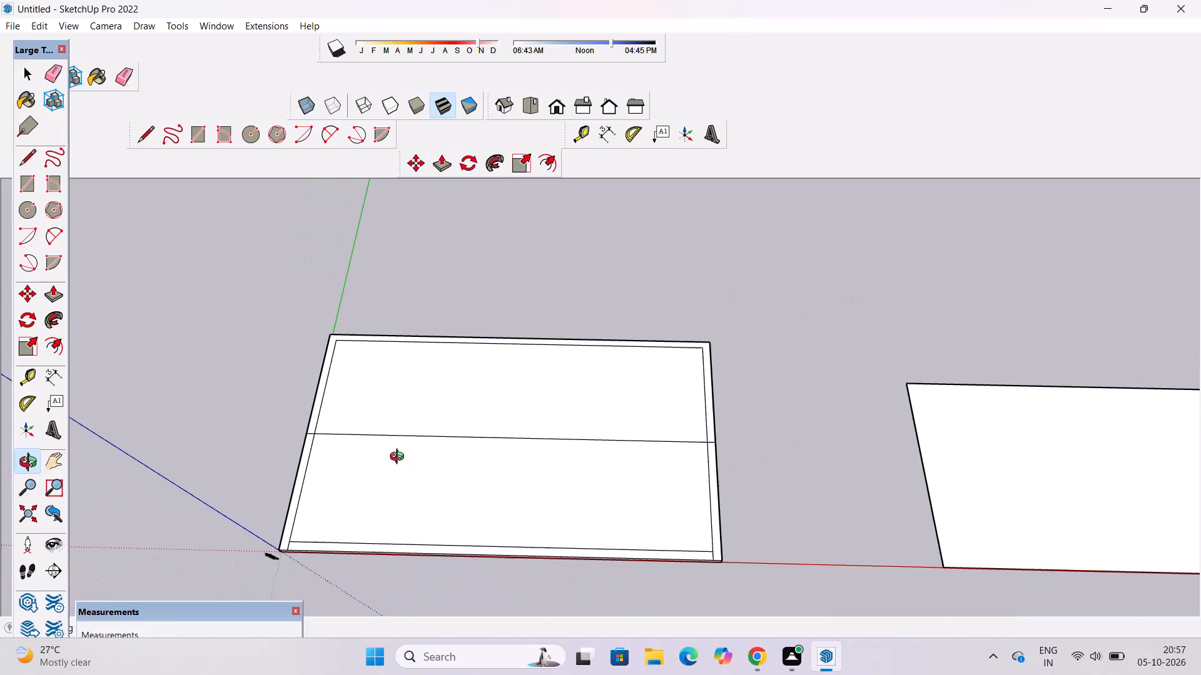
{"action": "scroll", "coordinate": [400, 458], "scroll_direction": "down", "scroll_amount": 3}
{"action": "scroll", "coordinate": [400, 458], "scroll_direction": "up", "scroll_amount": 2}
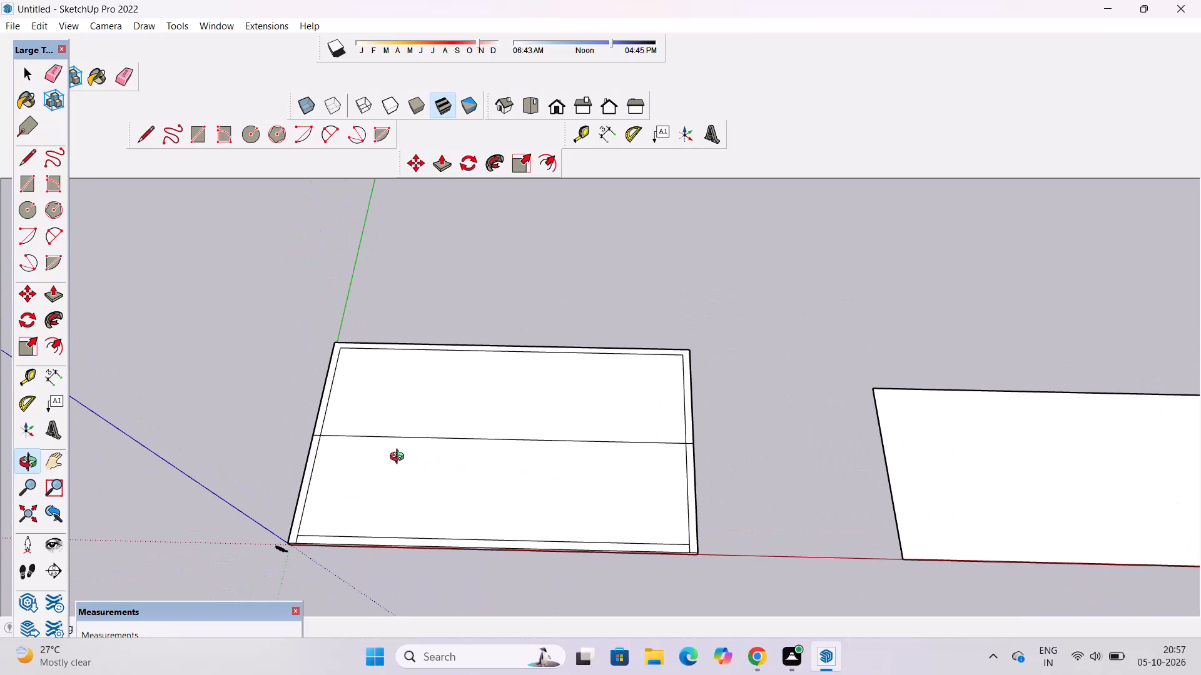
{"action": "scroll", "coordinate": [400, 458], "scroll_direction": "up", "scroll_amount": 1}
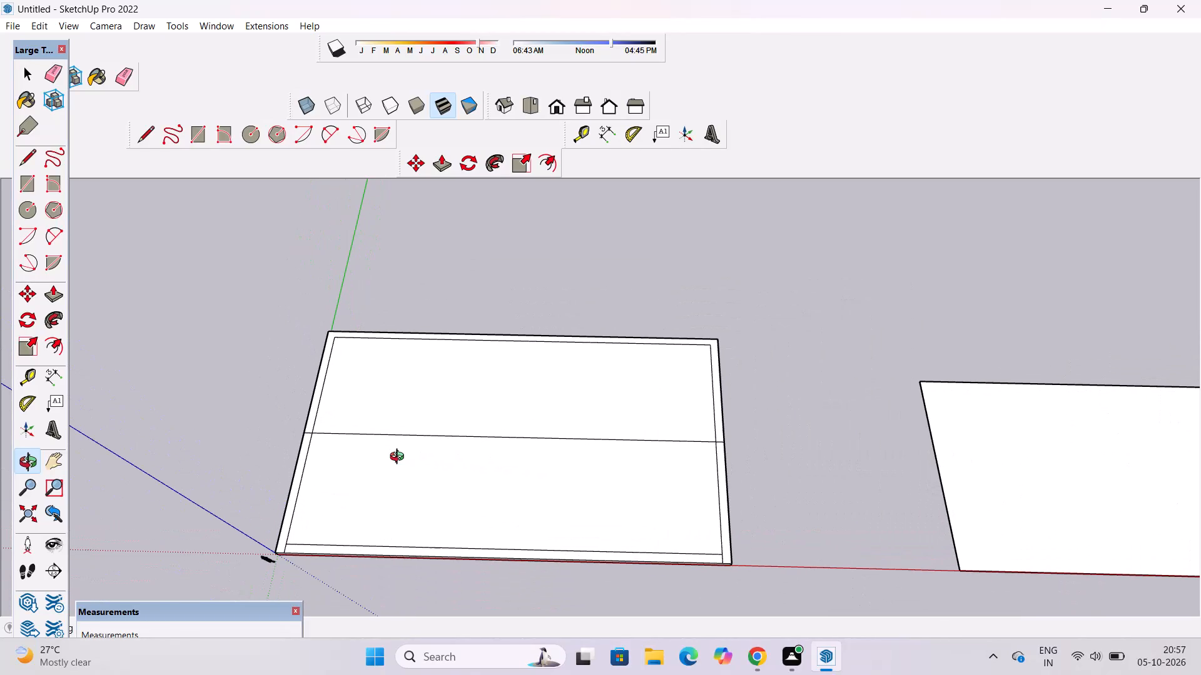
{"action": "scroll", "coordinate": [400, 458], "scroll_direction": "down", "scroll_amount": 2}
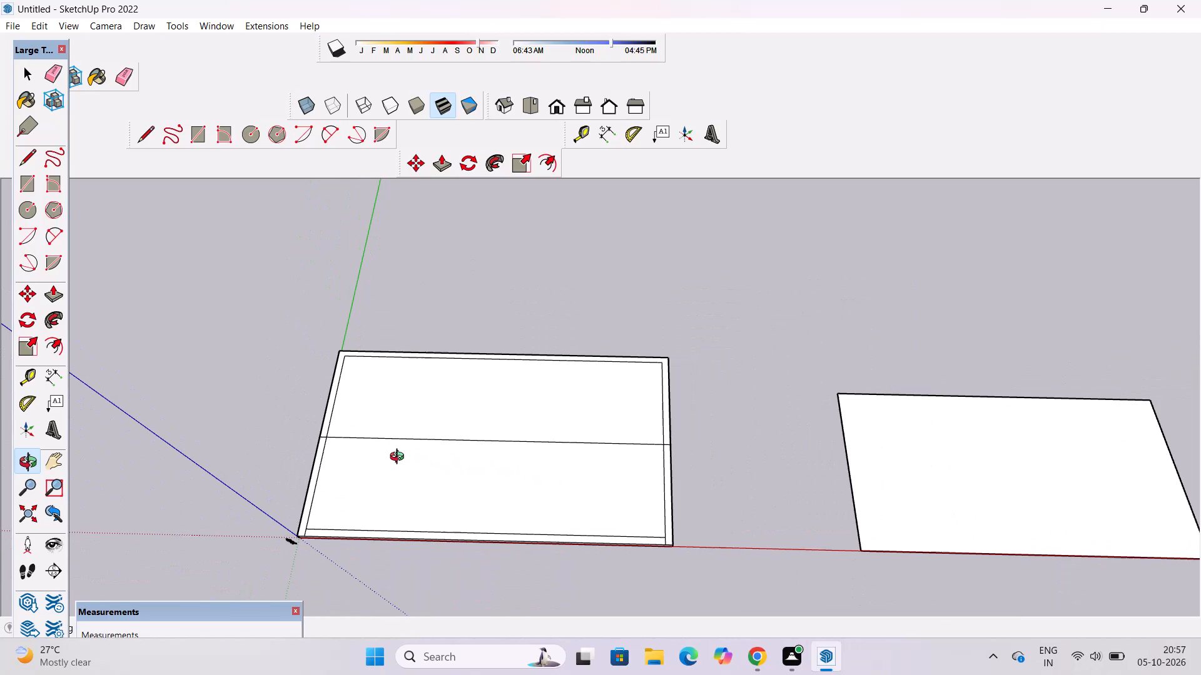
{"action": "scroll", "coordinate": [400, 458], "scroll_direction": "down", "scroll_amount": 3}
{"action": "scroll", "coordinate": [400, 458], "scroll_direction": "up", "scroll_amount": 1}
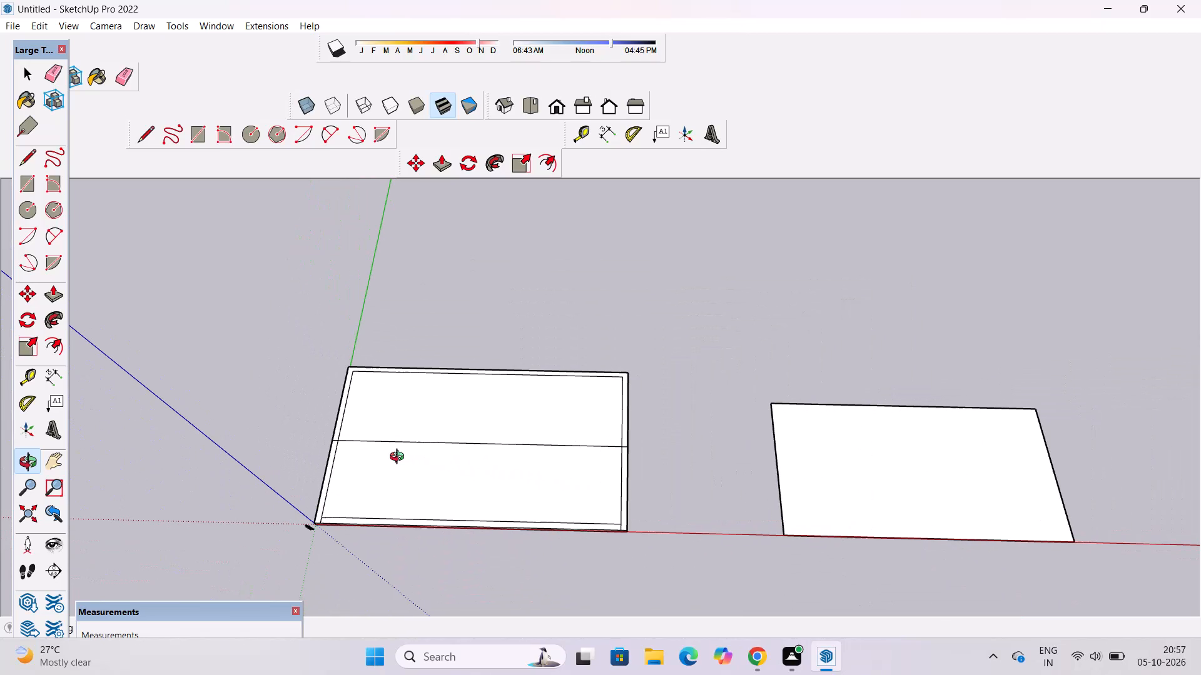
{"action": "scroll", "coordinate": [400, 458], "scroll_direction": "up", "scroll_amount": 3}
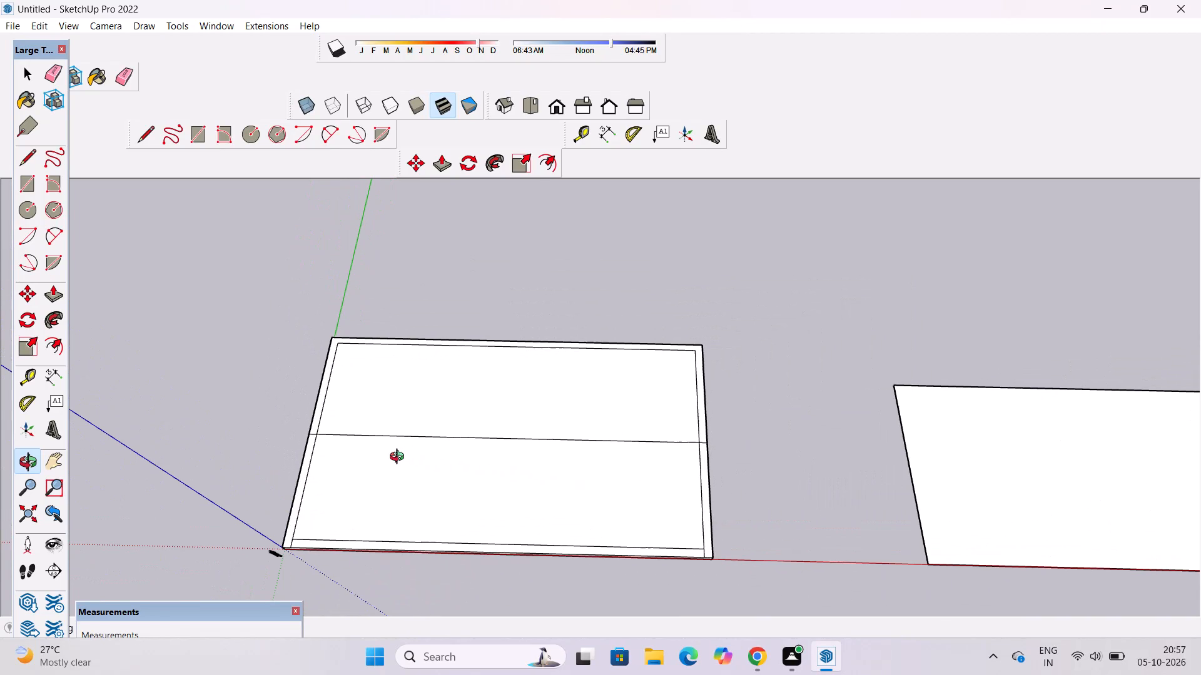
{"action": "scroll", "coordinate": [400, 458], "scroll_direction": "up", "scroll_amount": 2}
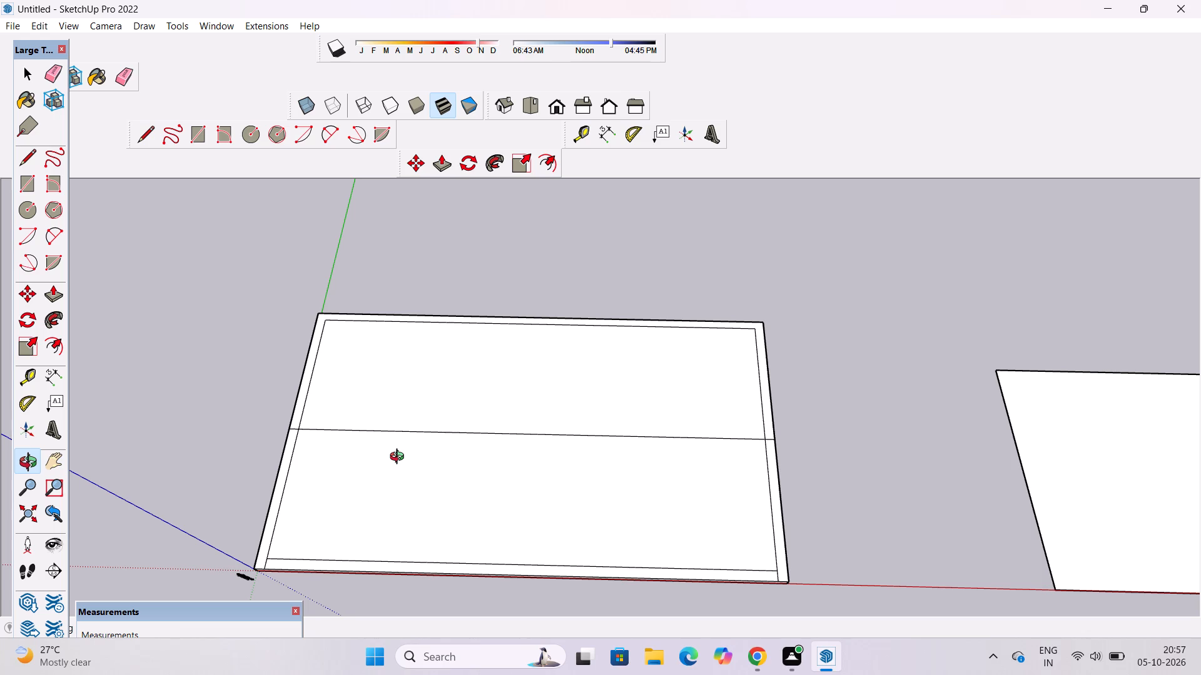
{"action": "scroll", "coordinate": [400, 458], "scroll_direction": "down", "scroll_amount": 2}
{"action": "scroll", "coordinate": [400, 458], "scroll_direction": "up", "scroll_amount": 2}
{"action": "scroll", "coordinate": [400, 458], "scroll_direction": "down", "scroll_amount": 2}
{"action": "left_click", "coordinate": [416, 446], "text": "shift"}
{"action": "left_click_drag", "start_coordinate": [422, 457], "coordinate": [423, 464]}
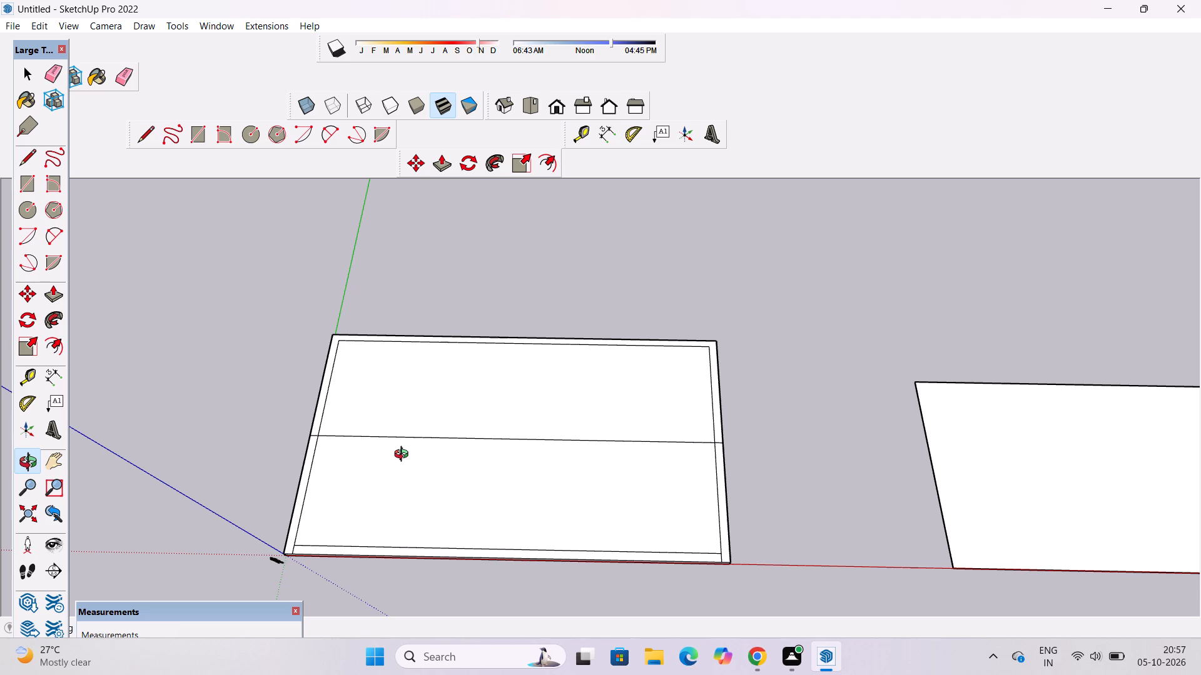
{"action": "scroll", "coordinate": [408, 445], "scroll_direction": "down", "scroll_amount": 2}
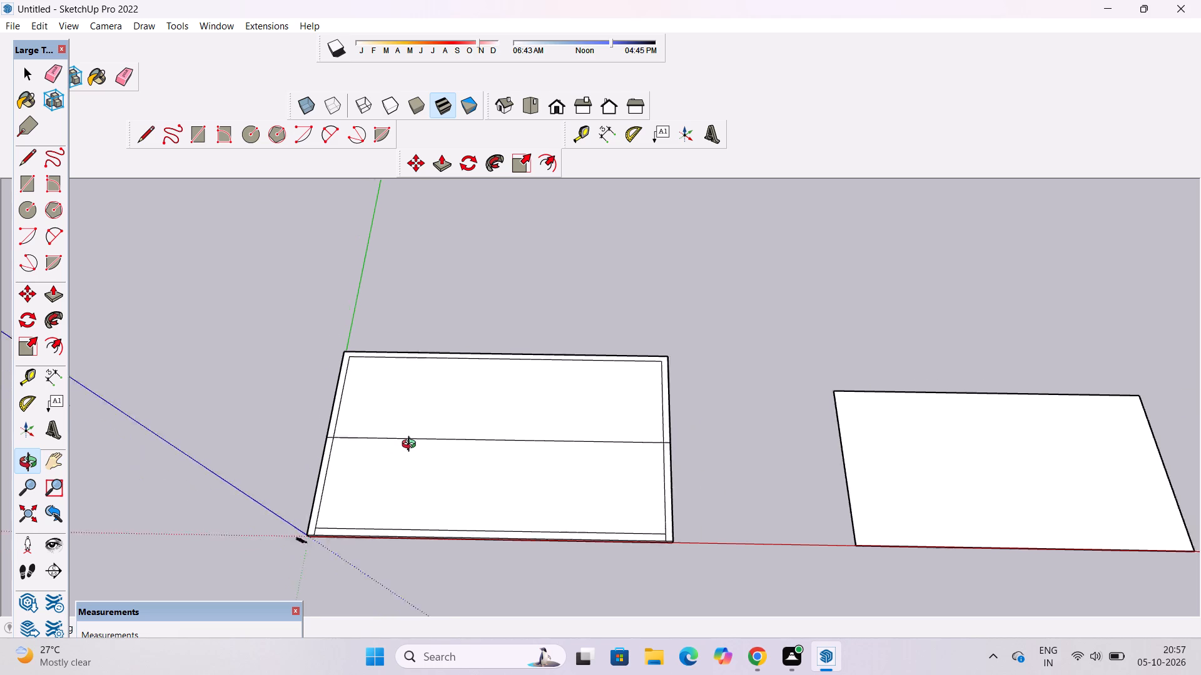
{"action": "scroll", "coordinate": [412, 446], "scroll_direction": "down", "scroll_amount": 2}
{"action": "scroll", "coordinate": [408, 447], "scroll_direction": "up", "scroll_amount": 4}
{"action": "left_click_drag", "start_coordinate": [410, 454], "coordinate": [381, 428], "text": "shift"}
{"action": "left_click_drag", "start_coordinate": [380, 429], "coordinate": [385, 446], "text": "shift"}
{"action": "scroll", "coordinate": [391, 500], "scroll_direction": "up", "scroll_amount": 3}
{"action": "left_click_drag", "start_coordinate": [387, 496], "coordinate": [359, 446], "text": "shift"}
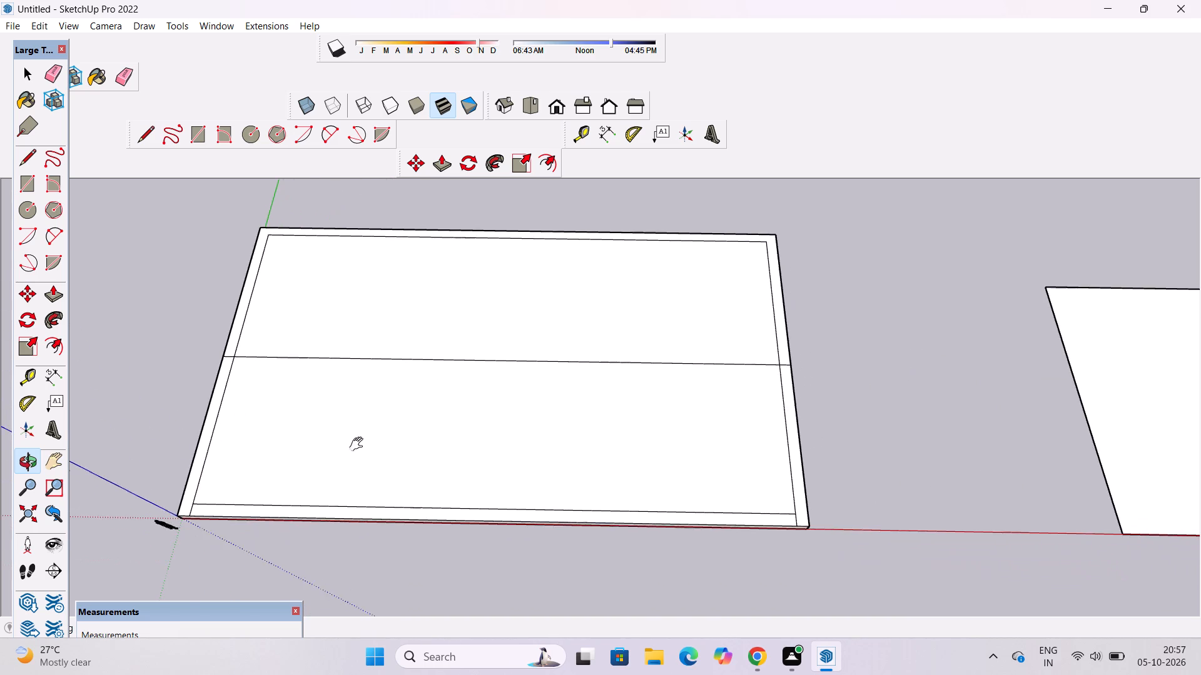
{"action": "scroll", "coordinate": [355, 456], "scroll_direction": "down", "scroll_amount": 5}
{"action": "left_click_drag", "start_coordinate": [498, 480], "coordinate": [414, 449], "text": "shift"}
{"action": "left_click_drag", "start_coordinate": [415, 436], "coordinate": [429, 320]}
{"action": "left_click_drag", "start_coordinate": [429, 319], "coordinate": [401, 451]}
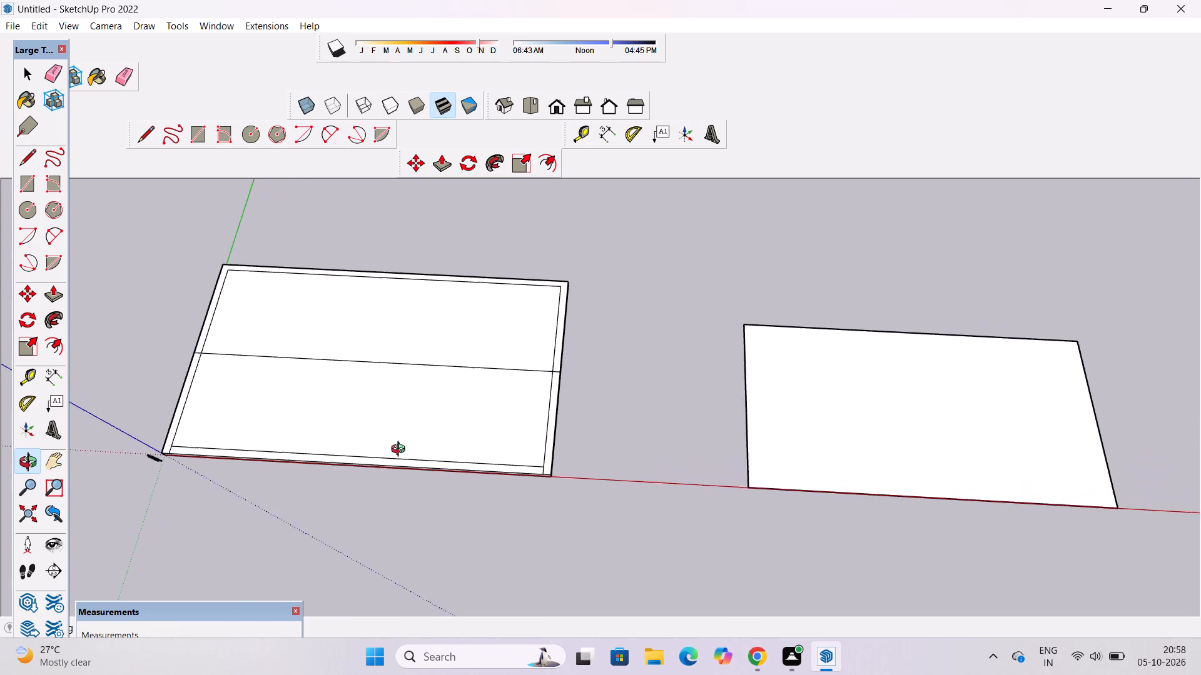
{"action": "left_click_drag", "start_coordinate": [401, 451], "coordinate": [393, 466]}
{"action": "left_click_drag", "start_coordinate": [378, 456], "coordinate": [596, 483], "text": "shift"}
{"action": "scroll", "coordinate": [603, 449], "scroll_direction": "up", "scroll_amount": 4, "text": "shift"}
{"action": "left_click_drag", "start_coordinate": [597, 444], "coordinate": [533, 481], "text": "shift"}
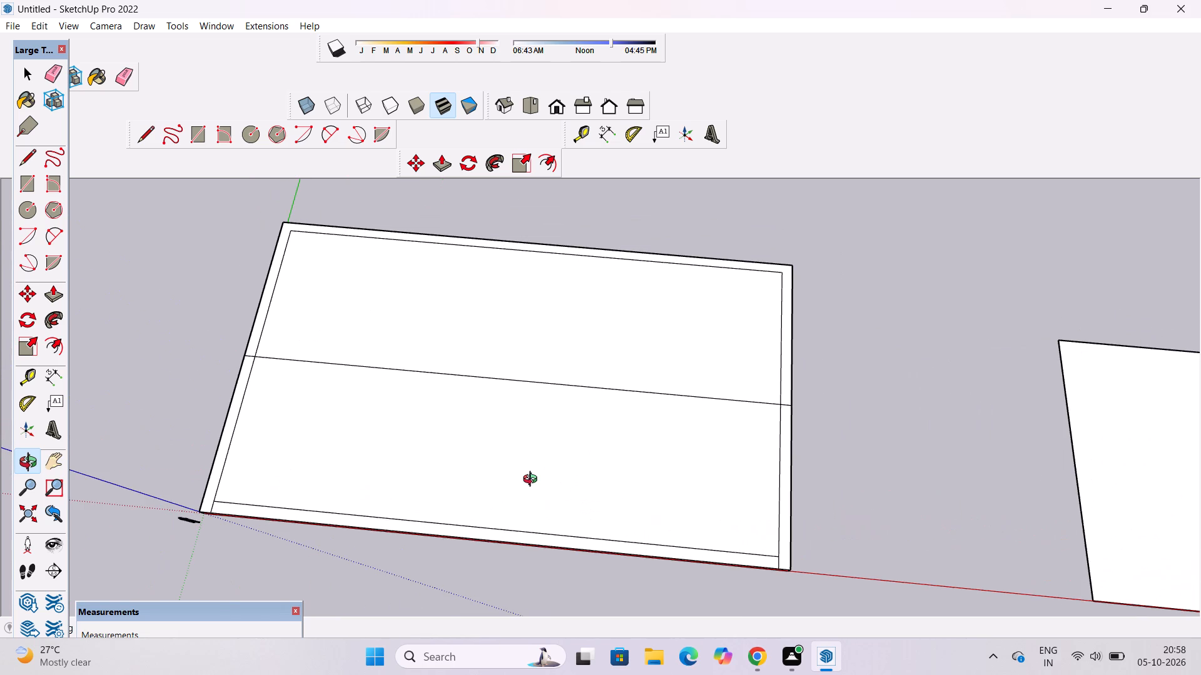
{"action": "scroll", "coordinate": [533, 481], "scroll_direction": "down", "scroll_amount": 4}
{"action": "left_click_drag", "start_coordinate": [533, 484], "coordinate": [565, 439]}
{"action": "scroll", "coordinate": [559, 440], "scroll_direction": "up", "scroll_amount": 5}
{"action": "left_click_drag", "start_coordinate": [572, 479], "coordinate": [516, 382], "text": "shift"}
{"action": "scroll", "coordinate": [516, 382], "scroll_direction": "down", "scroll_amount": 6, "text": "shift"}
{"action": "left_click_drag", "start_coordinate": [516, 467], "coordinate": [490, 461]}
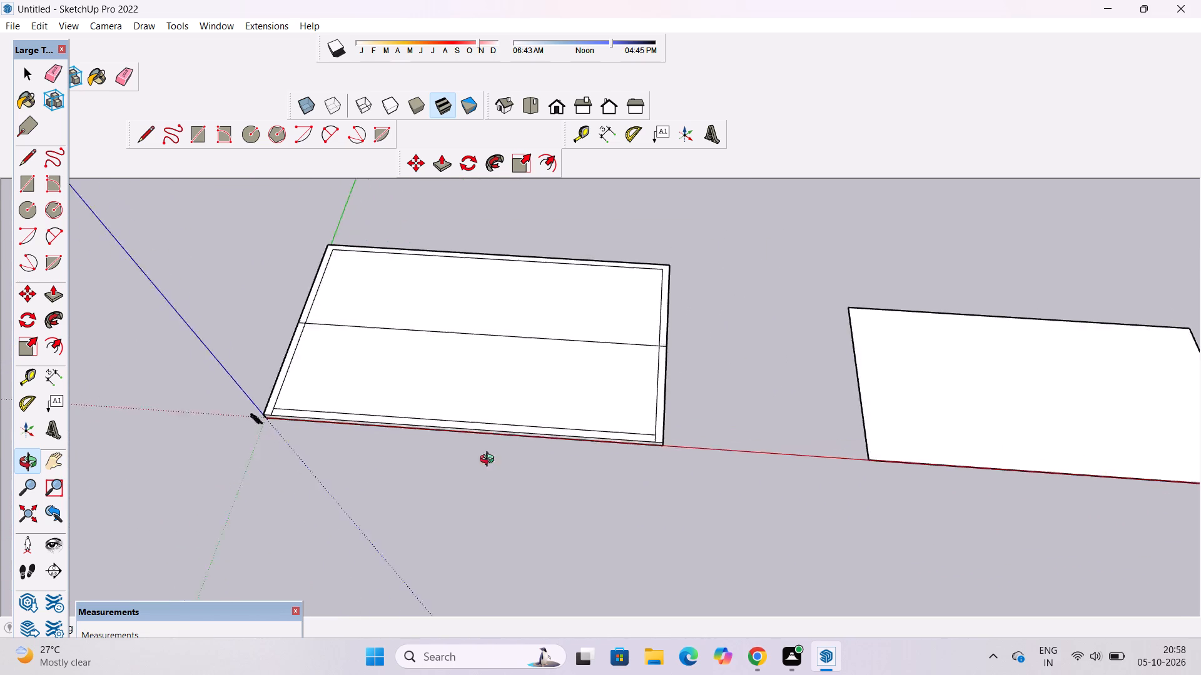
{"action": "left_click_drag", "start_coordinate": [490, 461], "coordinate": [494, 510]}
{"action": "scroll", "coordinate": [492, 412], "scroll_direction": "down", "scroll_amount": 4}
{"action": "scroll", "coordinate": [517, 391], "scroll_direction": "up", "scroll_amount": 3}
{"action": "left_click_drag", "start_coordinate": [518, 394], "coordinate": [520, 454], "text": "shift"}
{"action": "scroll", "coordinate": [578, 461], "scroll_direction": "up", "scroll_amount": 5, "text": "shift"}
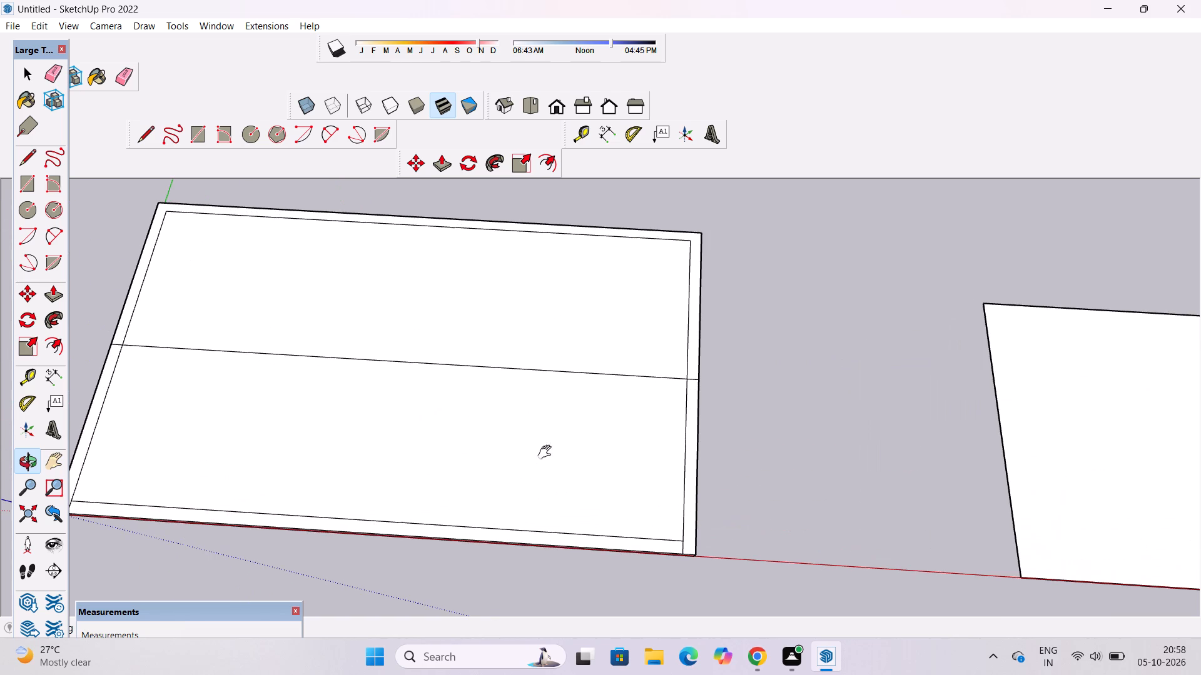
{"action": "scroll", "coordinate": [509, 448], "scroll_direction": "down", "scroll_amount": 4, "text": "shift"}
{"action": "left_click_drag", "start_coordinate": [508, 447], "coordinate": [507, 476], "text": "shift"}
{"action": "left_click_drag", "start_coordinate": [507, 476], "coordinate": [506, 489]}
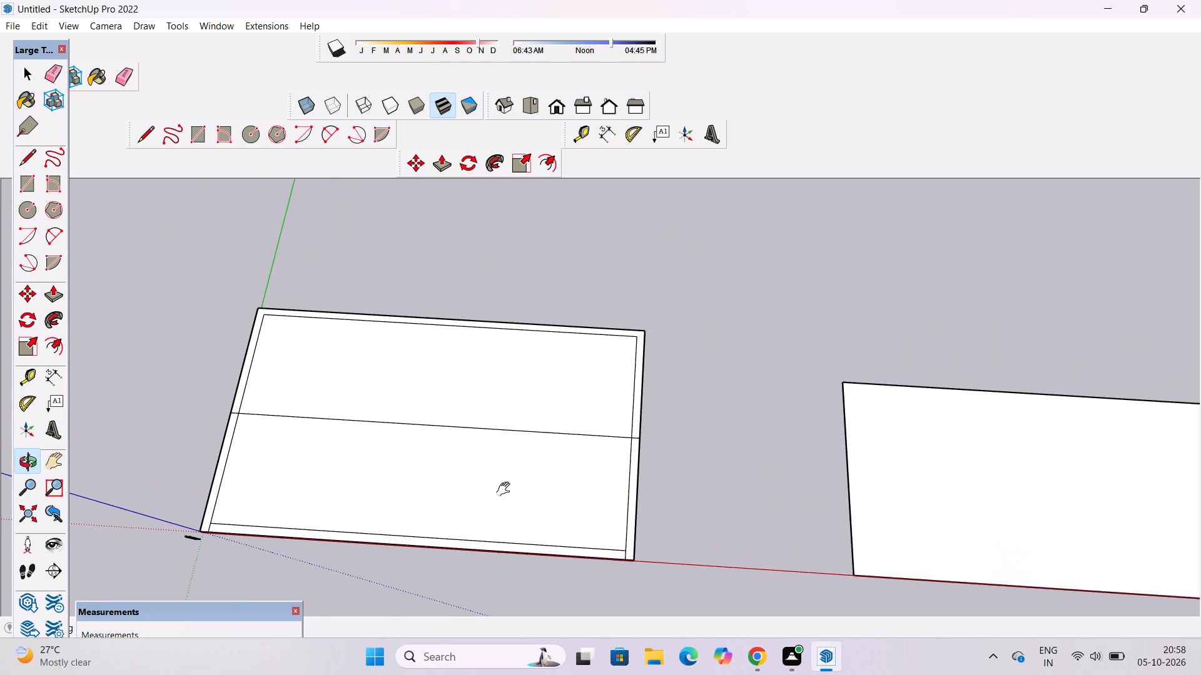
{"action": "left_click_drag", "start_coordinate": [506, 489], "coordinate": [505, 494]}
{"action": "left_click_drag", "start_coordinate": [505, 494], "coordinate": [525, 451]}
{"action": "scroll", "coordinate": [540, 436], "scroll_direction": "up", "scroll_amount": 3}
{"action": "left_click_drag", "start_coordinate": [535, 446], "coordinate": [560, 422], "text": "shift"}
{"action": "scroll", "coordinate": [560, 422], "scroll_direction": "down", "scroll_amount": 2}
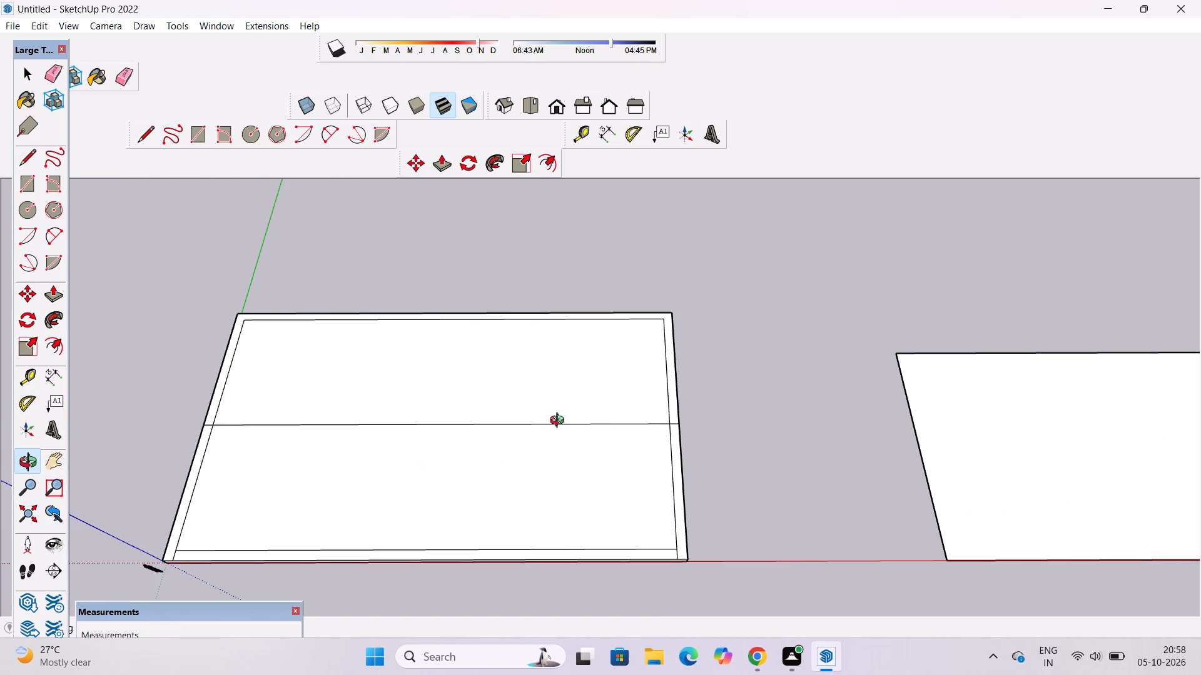
{"action": "left_click_drag", "start_coordinate": [560, 422], "coordinate": [552, 425], "text": "shift"}
{"action": "left_click", "coordinate": [552, 425], "text": "shift"}
{"action": "scroll", "coordinate": [542, 414], "scroll_direction": "down", "scroll_amount": 6, "text": "shift"}
{"action": "left_click_drag", "start_coordinate": [542, 414], "coordinate": [501, 422], "text": "shift"}
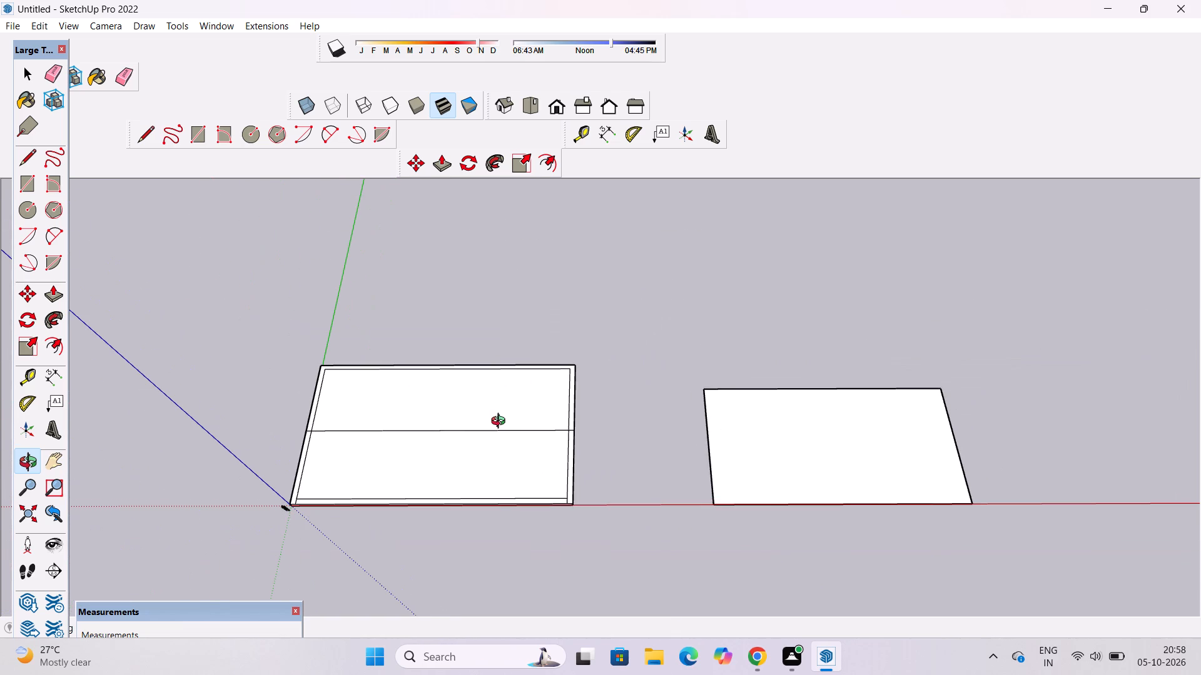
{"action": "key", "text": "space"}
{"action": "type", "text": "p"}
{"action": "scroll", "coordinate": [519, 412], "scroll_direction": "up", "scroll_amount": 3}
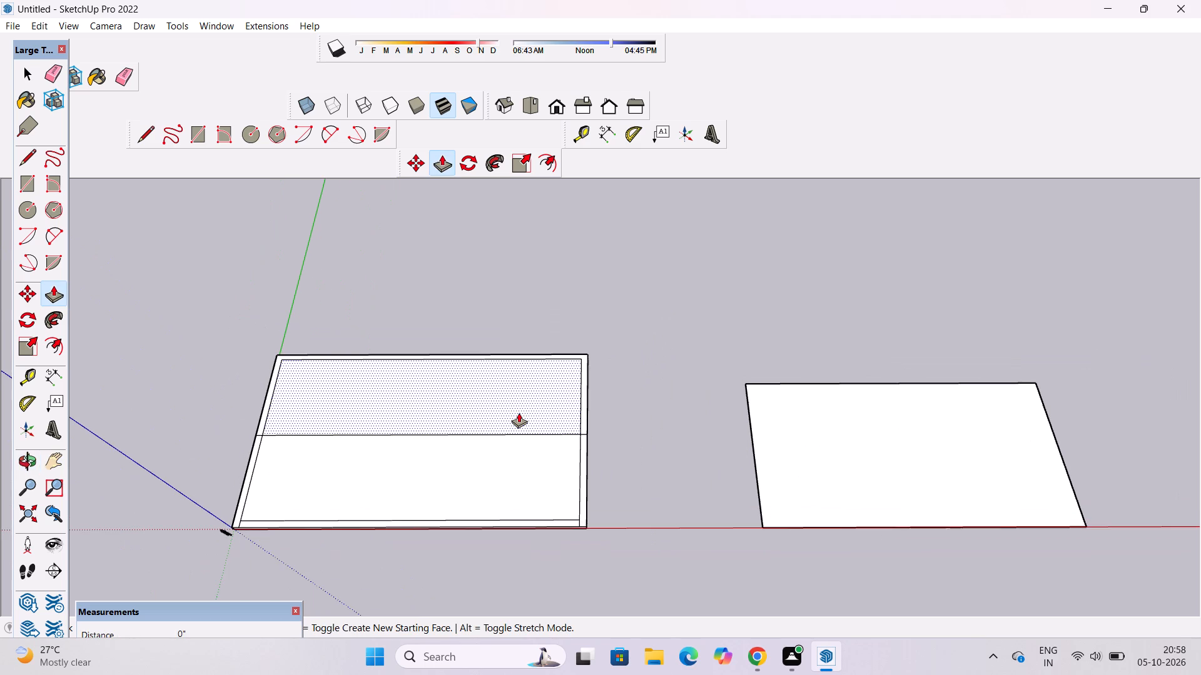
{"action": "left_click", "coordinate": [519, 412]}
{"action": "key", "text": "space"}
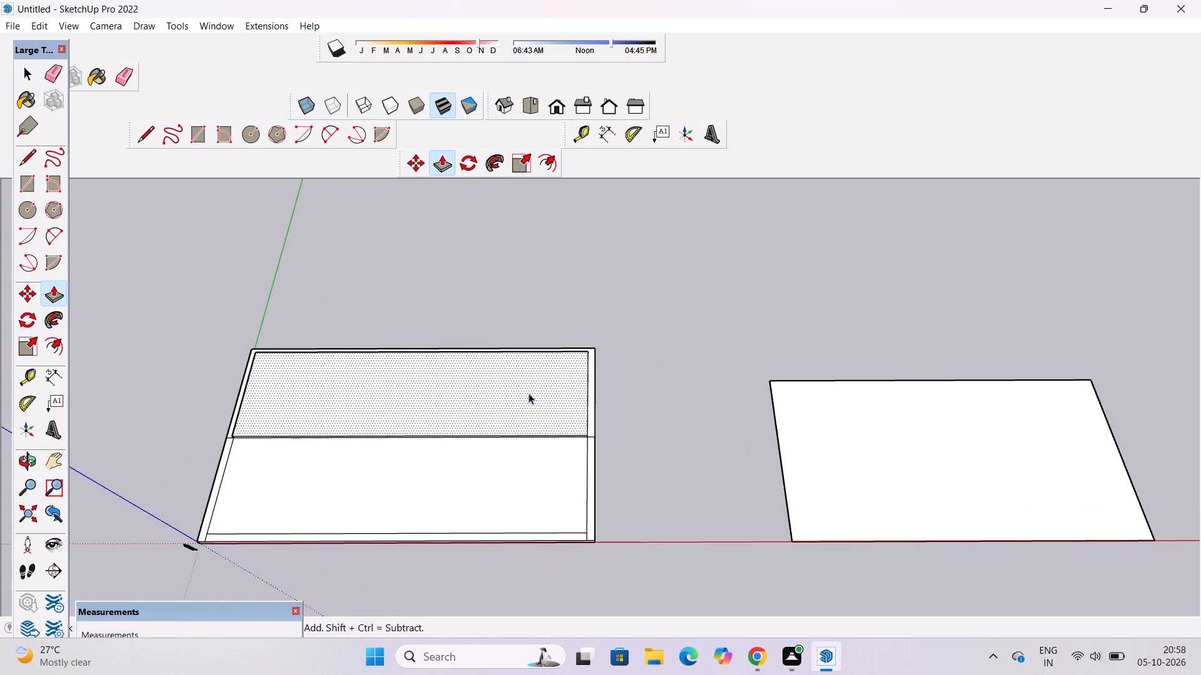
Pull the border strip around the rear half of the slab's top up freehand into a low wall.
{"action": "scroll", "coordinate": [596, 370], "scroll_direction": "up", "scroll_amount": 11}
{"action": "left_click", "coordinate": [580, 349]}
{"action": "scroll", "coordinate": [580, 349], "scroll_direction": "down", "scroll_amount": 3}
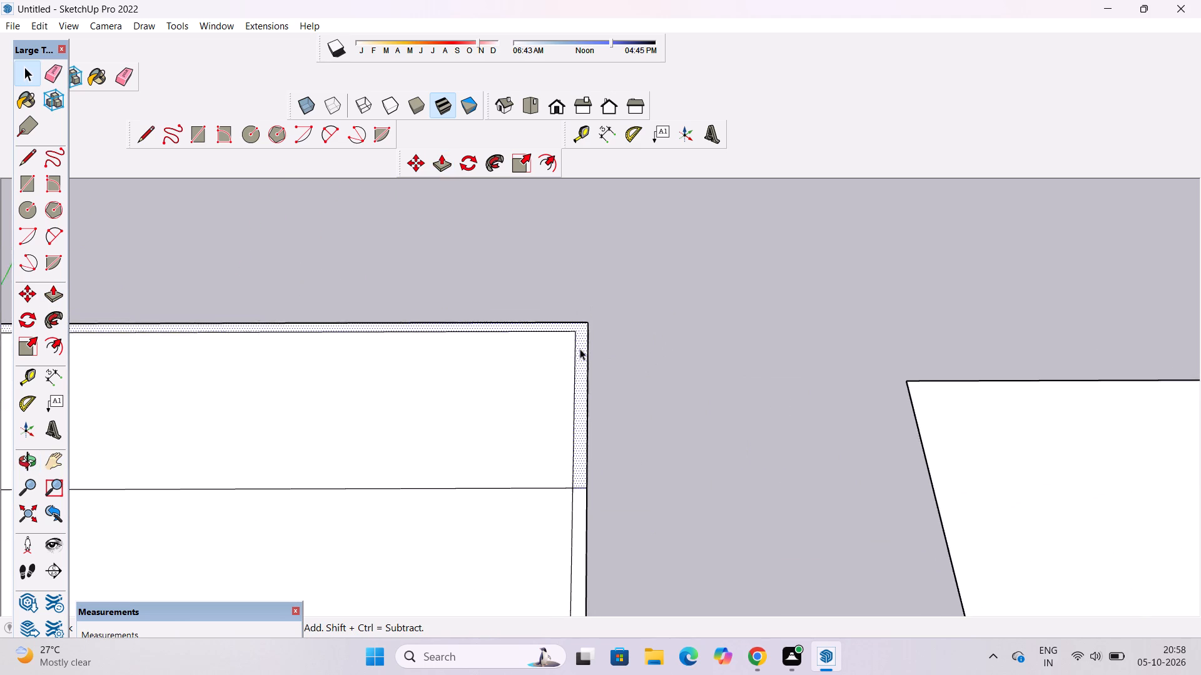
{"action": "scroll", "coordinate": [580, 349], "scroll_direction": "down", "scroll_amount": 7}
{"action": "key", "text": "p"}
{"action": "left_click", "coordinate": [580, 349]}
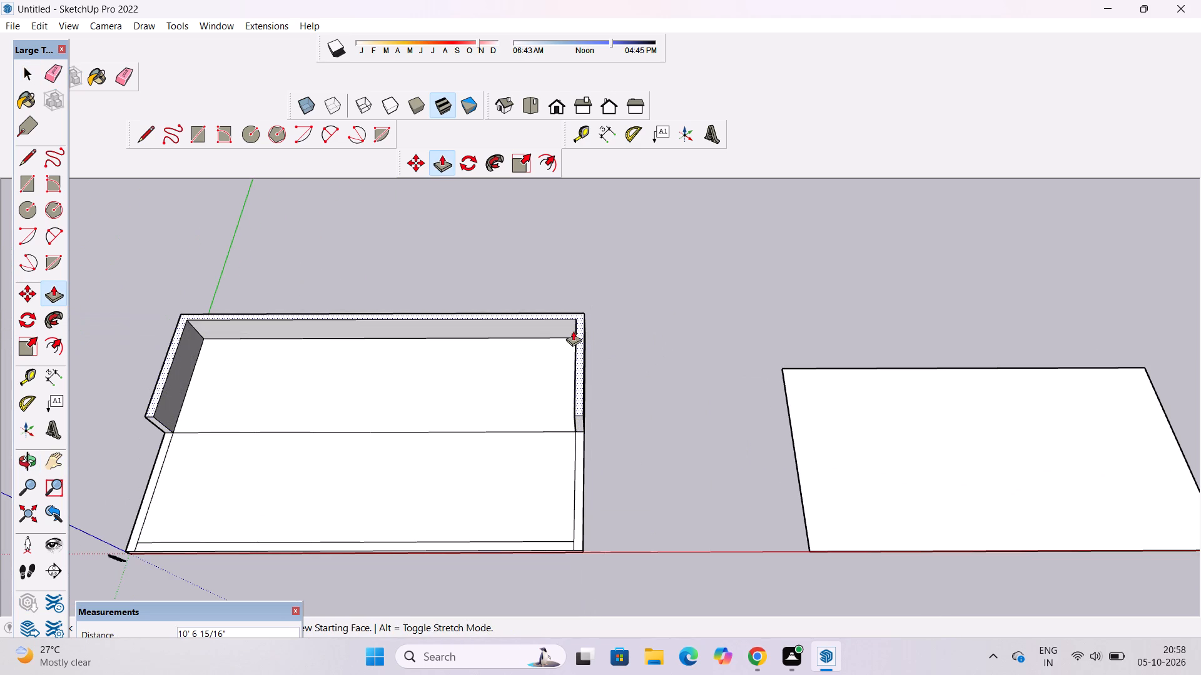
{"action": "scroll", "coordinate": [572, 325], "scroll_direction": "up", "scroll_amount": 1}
Examine the raised U-shaped wall and the slab's open front half from several angles.
{"action": "key", "text": "o"}
{"action": "scroll", "coordinate": [569, 377], "scroll_direction": "down", "scroll_amount": 4}
{"action": "left_click_drag", "start_coordinate": [546, 430], "coordinate": [539, 400]}
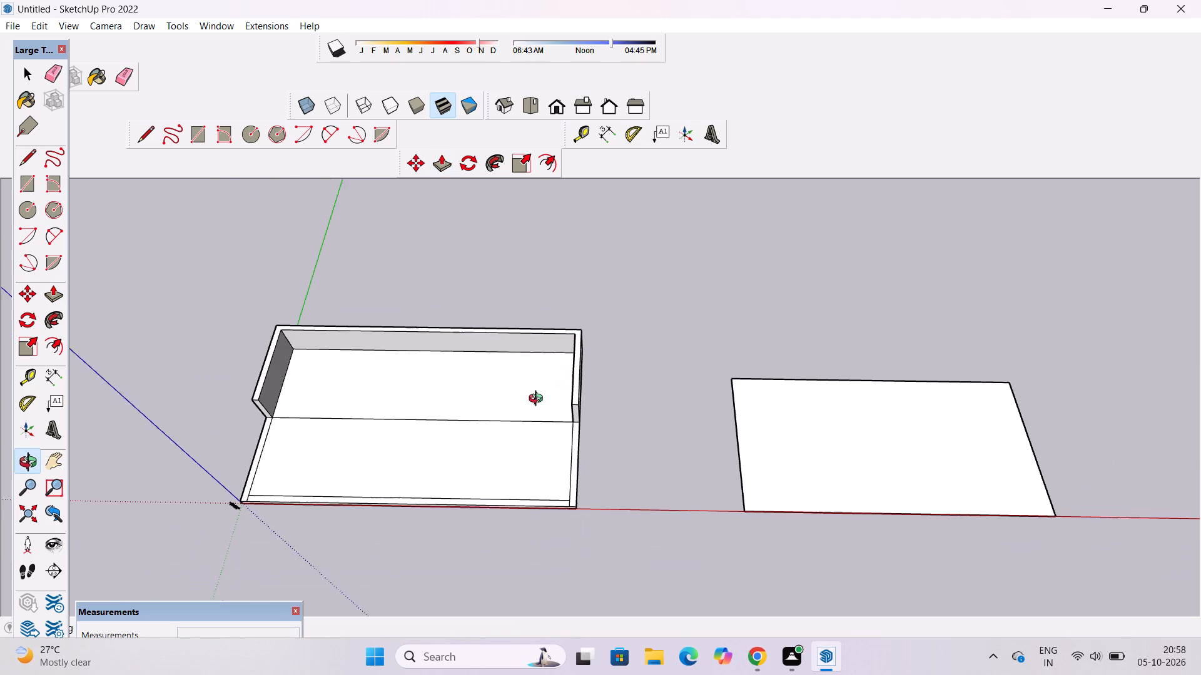
{"action": "left_click_drag", "start_coordinate": [539, 400], "coordinate": [538, 394]}
{"action": "left_click_drag", "start_coordinate": [598, 382], "coordinate": [580, 382]}
{"action": "left_click_drag", "start_coordinate": [568, 379], "coordinate": [584, 390], "text": "shift"}
{"action": "left_click_drag", "start_coordinate": [584, 390], "coordinate": [530, 384]}
{"action": "scroll", "coordinate": [540, 387], "scroll_direction": "up", "scroll_amount": 4}
{"action": "left_click_drag", "start_coordinate": [639, 443], "coordinate": [554, 426]}
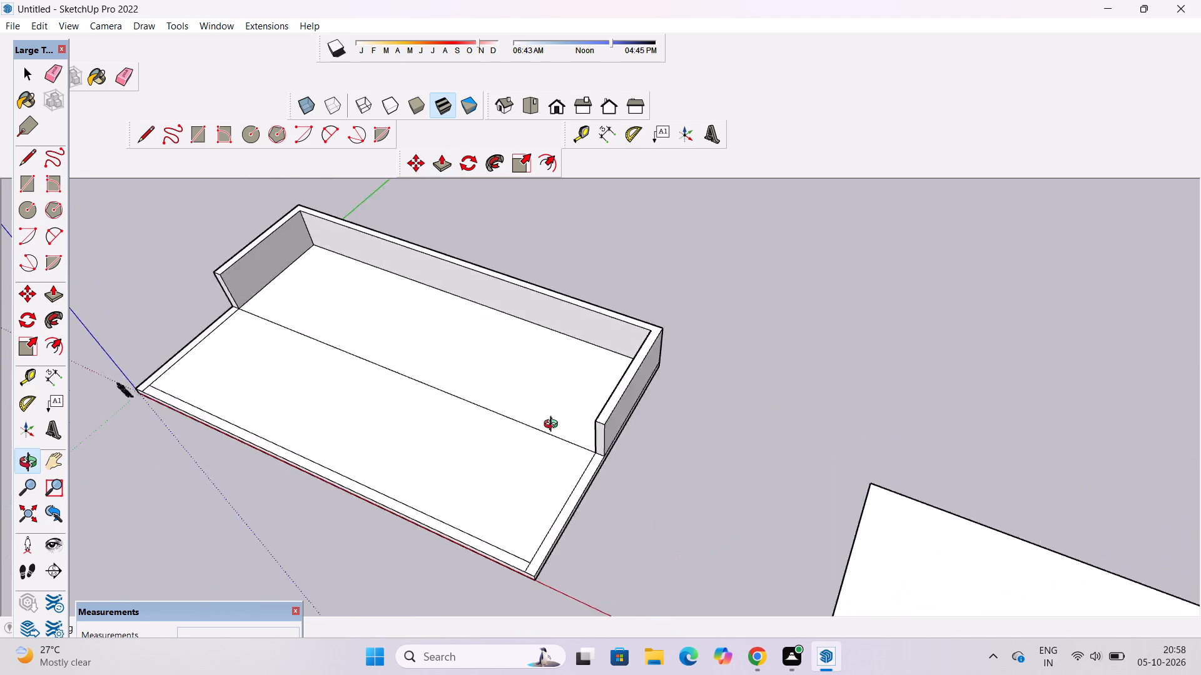
{"action": "left_click_drag", "start_coordinate": [554, 426], "coordinate": [511, 400]}
{"action": "left_click_drag", "start_coordinate": [518, 408], "coordinate": [489, 401], "text": "shift"}
{"action": "scroll", "coordinate": [544, 401], "scroll_direction": "down", "scroll_amount": 2, "text": "shift"}
{"action": "left_click_drag", "start_coordinate": [570, 414], "coordinate": [577, 444], "text": "shift"}
{"action": "left_click_drag", "start_coordinate": [574, 445], "coordinate": [553, 416]}
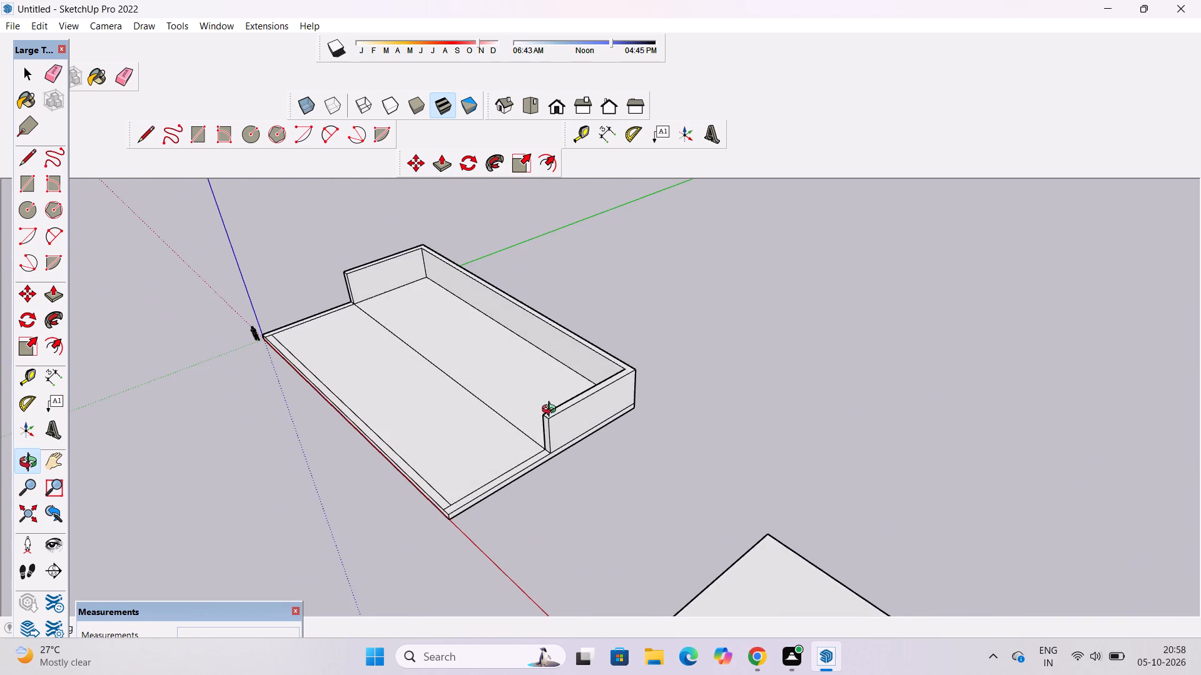
{"action": "scroll", "coordinate": [552, 411], "scroll_direction": "up", "scroll_amount": 3}
{"action": "left_click_drag", "start_coordinate": [552, 411], "coordinate": [560, 428], "text": "shift"}
{"action": "left_click", "coordinate": [557, 427]}
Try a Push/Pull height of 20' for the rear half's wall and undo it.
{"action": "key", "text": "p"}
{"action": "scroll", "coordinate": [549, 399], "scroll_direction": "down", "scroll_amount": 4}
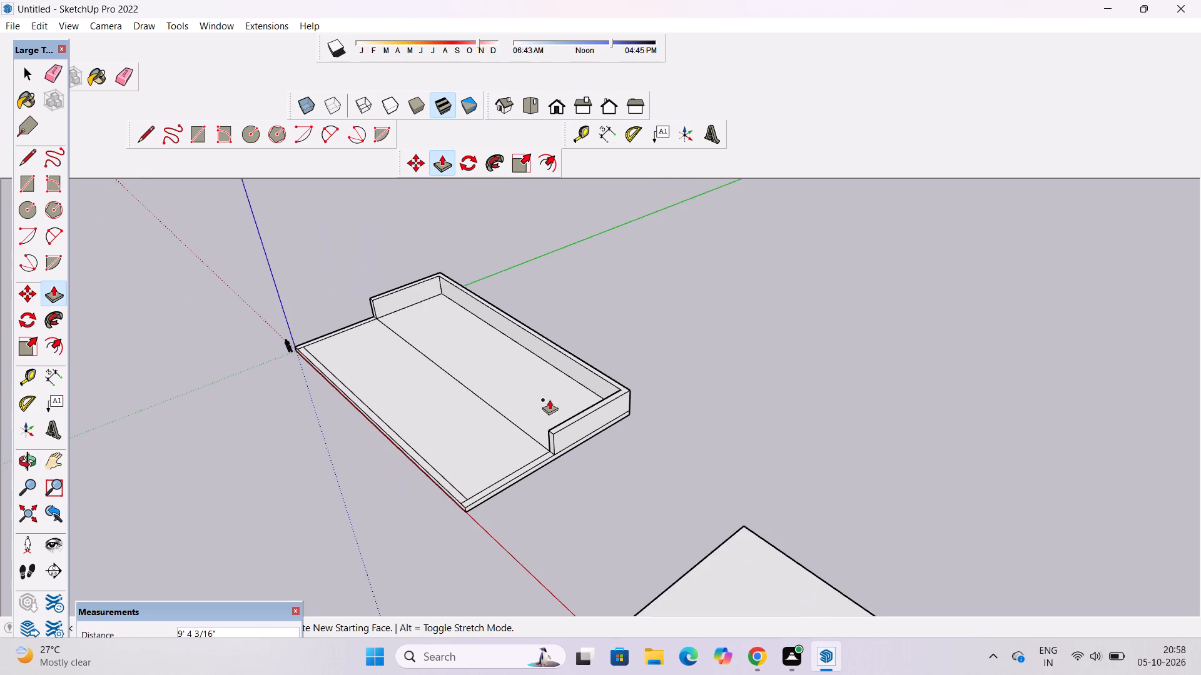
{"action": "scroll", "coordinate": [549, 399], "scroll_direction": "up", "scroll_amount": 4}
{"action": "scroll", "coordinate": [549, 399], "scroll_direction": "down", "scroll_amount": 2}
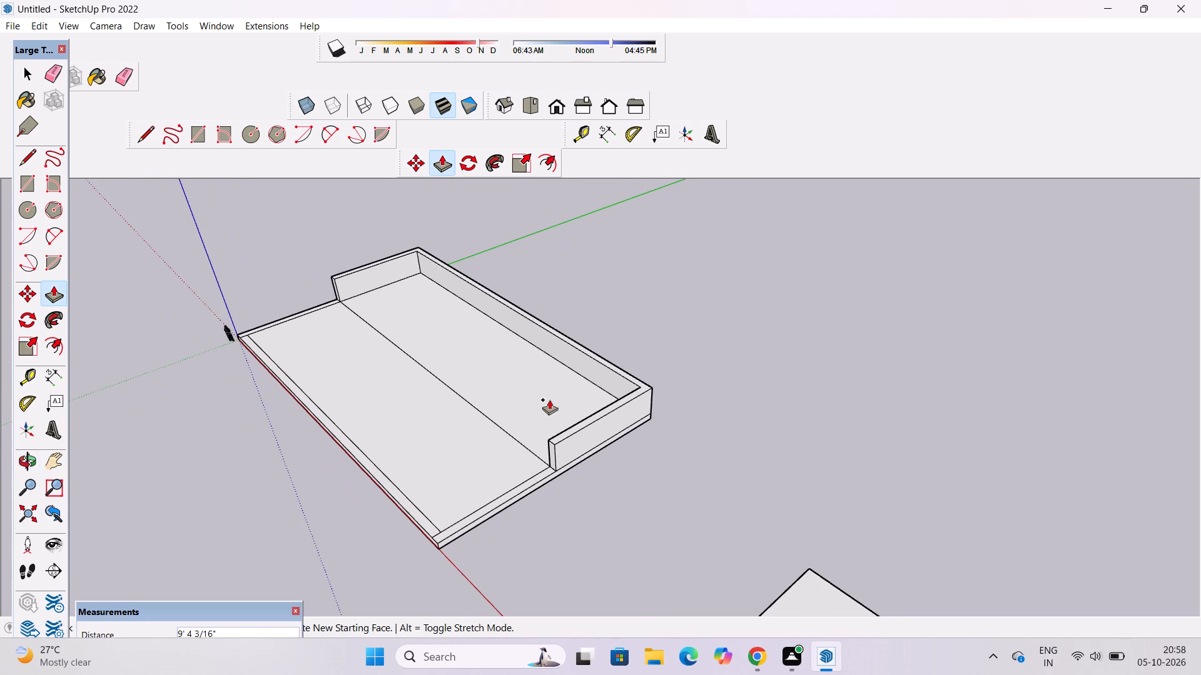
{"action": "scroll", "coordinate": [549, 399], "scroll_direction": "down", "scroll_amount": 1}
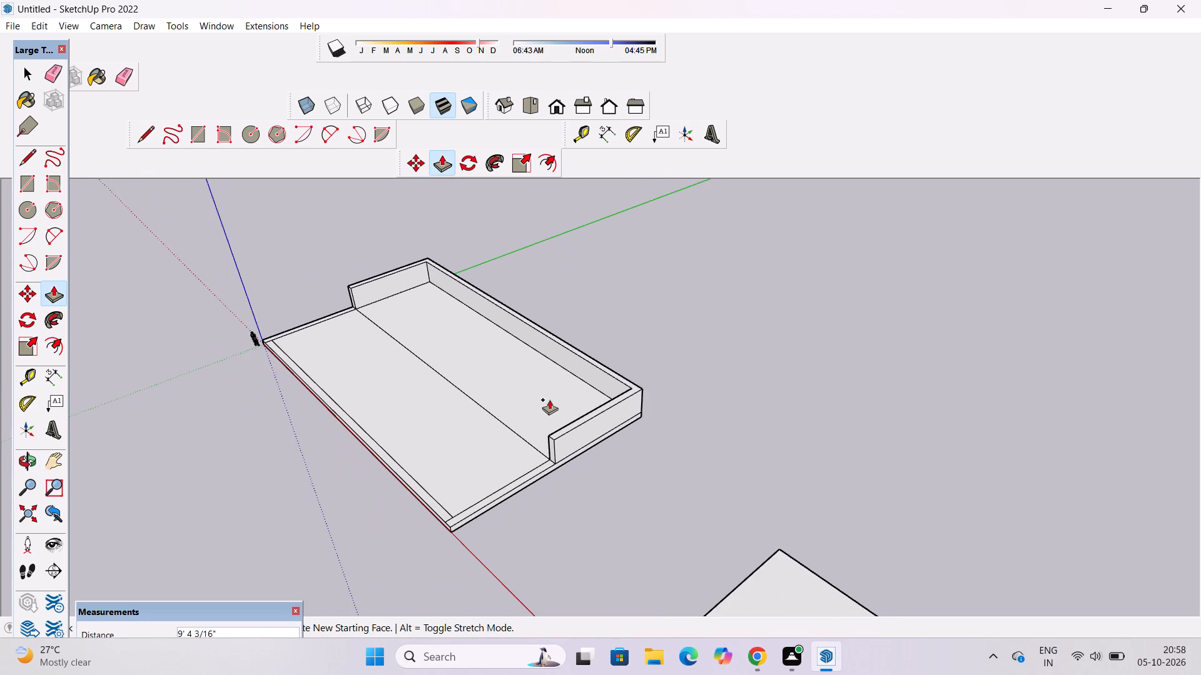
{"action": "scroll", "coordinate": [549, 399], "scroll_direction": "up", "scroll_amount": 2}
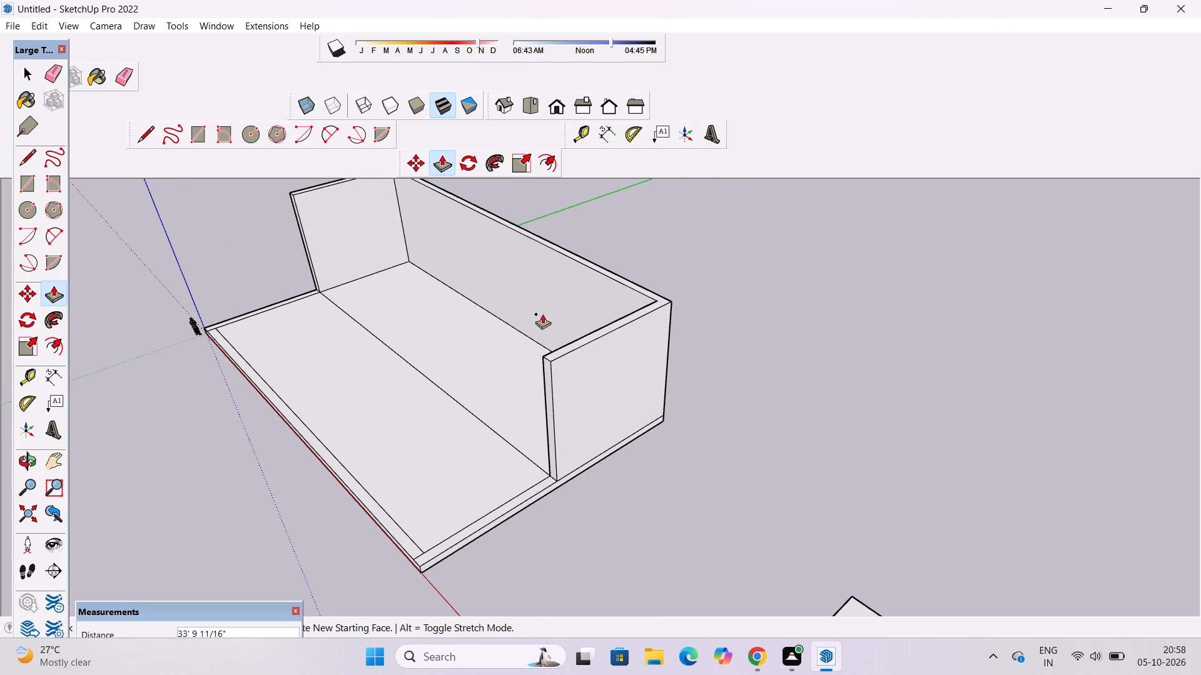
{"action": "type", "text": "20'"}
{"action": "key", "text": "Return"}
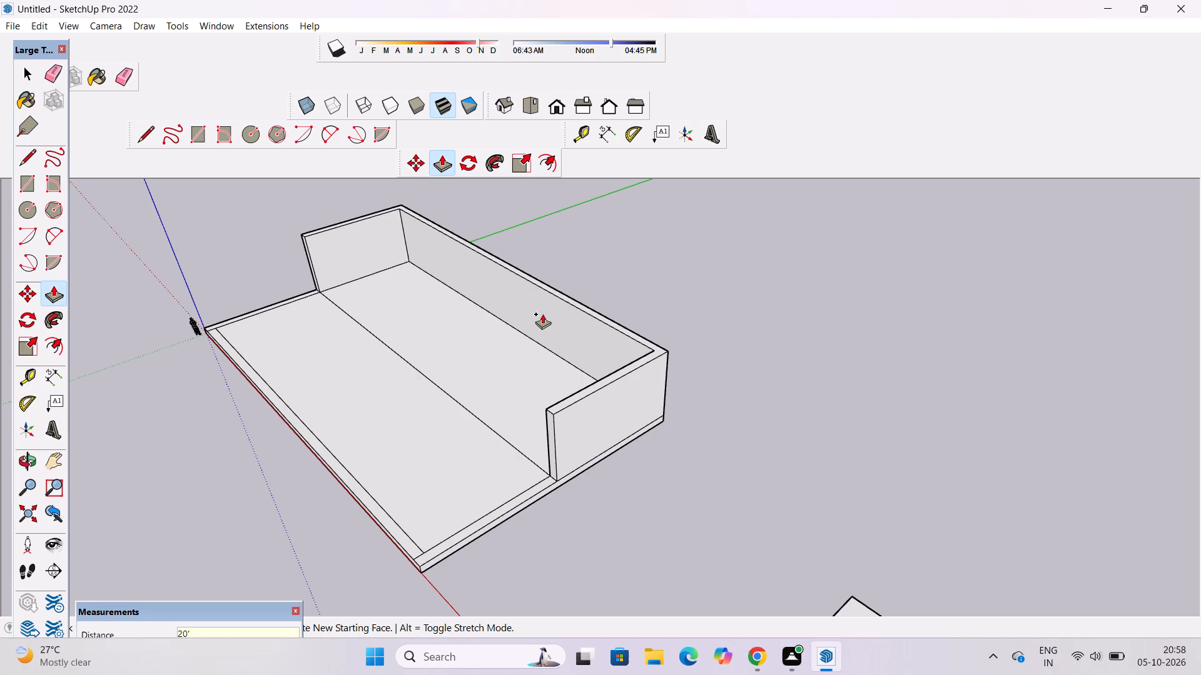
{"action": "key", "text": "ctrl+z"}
Push/Pull the border strip around the slab's rear half up 25' to form a U-shaped wall.
{"action": "scroll", "coordinate": [587, 484], "scroll_direction": "up", "scroll_amount": 4}
{"action": "left_click", "coordinate": [575, 455]}
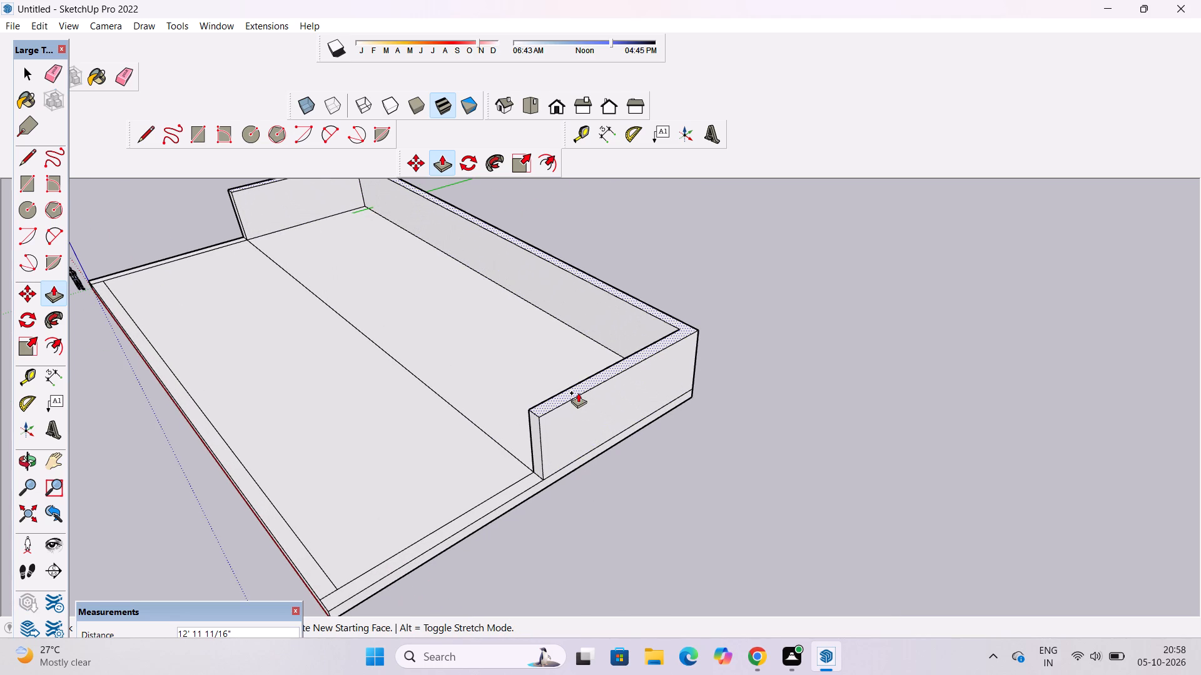
{"action": "type", "text": "25'"}
{"action": "key", "text": "Return"}
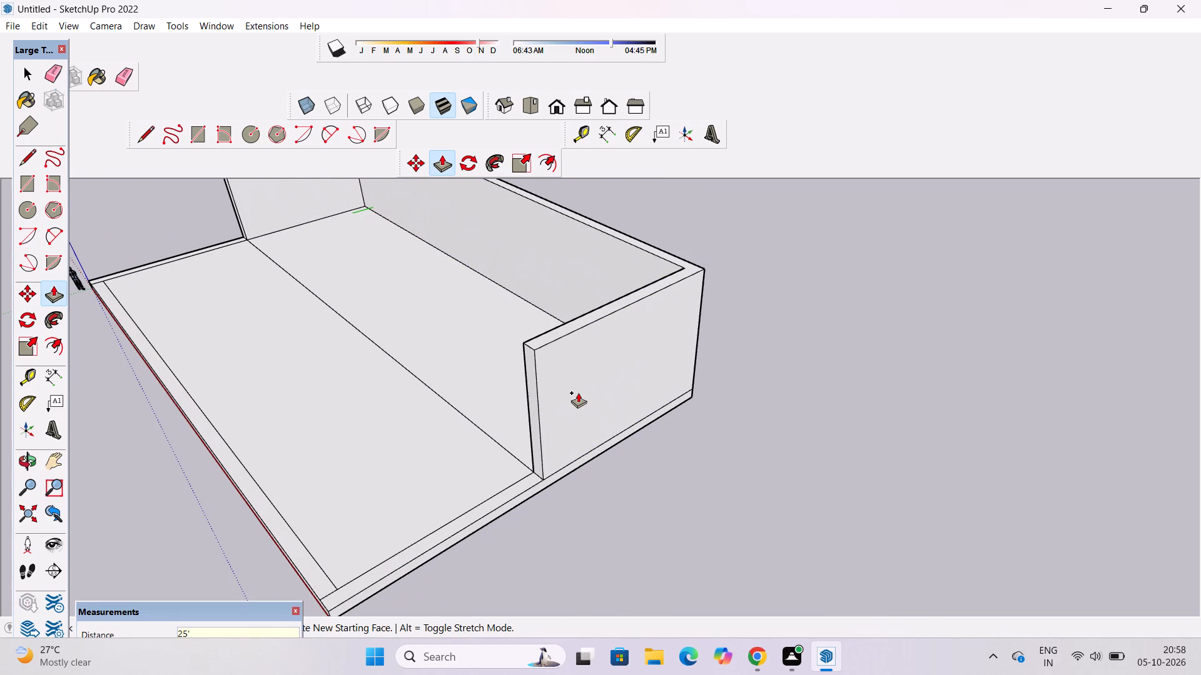
Examine the U-shaped wall from the front, above and the side, with the flat copy alongside.
{"action": "key", "text": "o"}
{"action": "scroll", "coordinate": [578, 392], "scroll_direction": "down", "scroll_amount": 9}
{"action": "left_click_drag", "start_coordinate": [439, 452], "coordinate": [707, 361]}
{"action": "scroll", "coordinate": [511, 409], "scroll_direction": "down", "scroll_amount": 3}
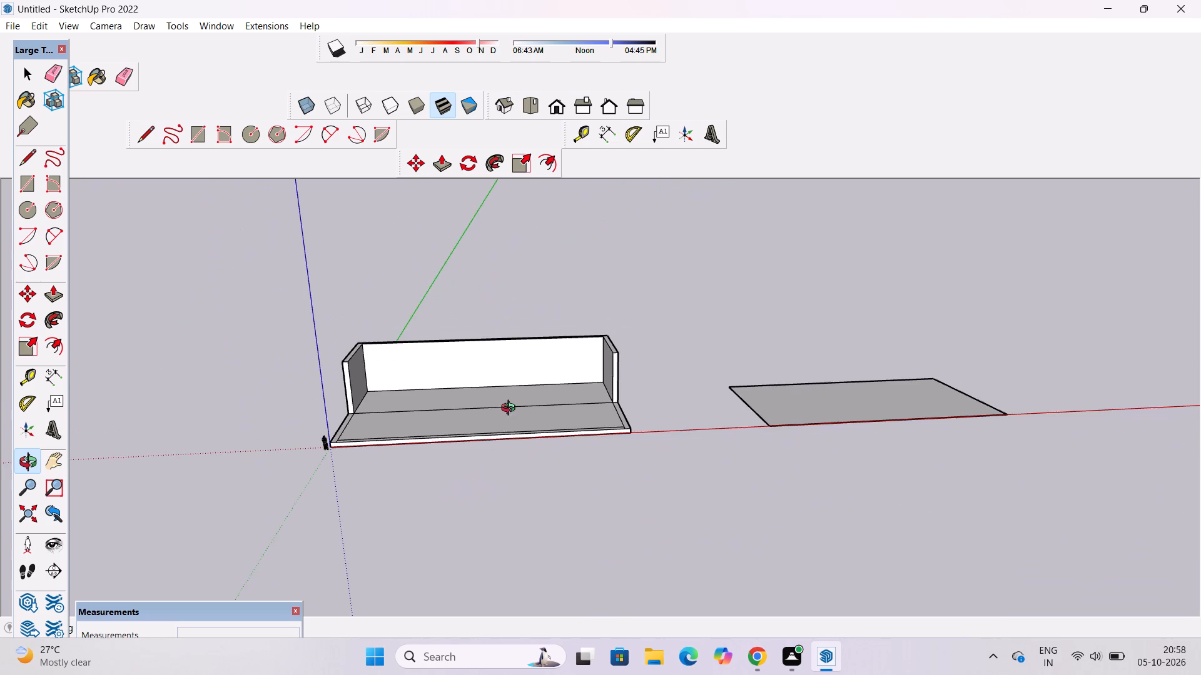
{"action": "left_click_drag", "start_coordinate": [511, 409], "coordinate": [509, 378], "text": "shift"}
{"action": "scroll", "coordinate": [510, 372], "scroll_direction": "up", "scroll_amount": 1}
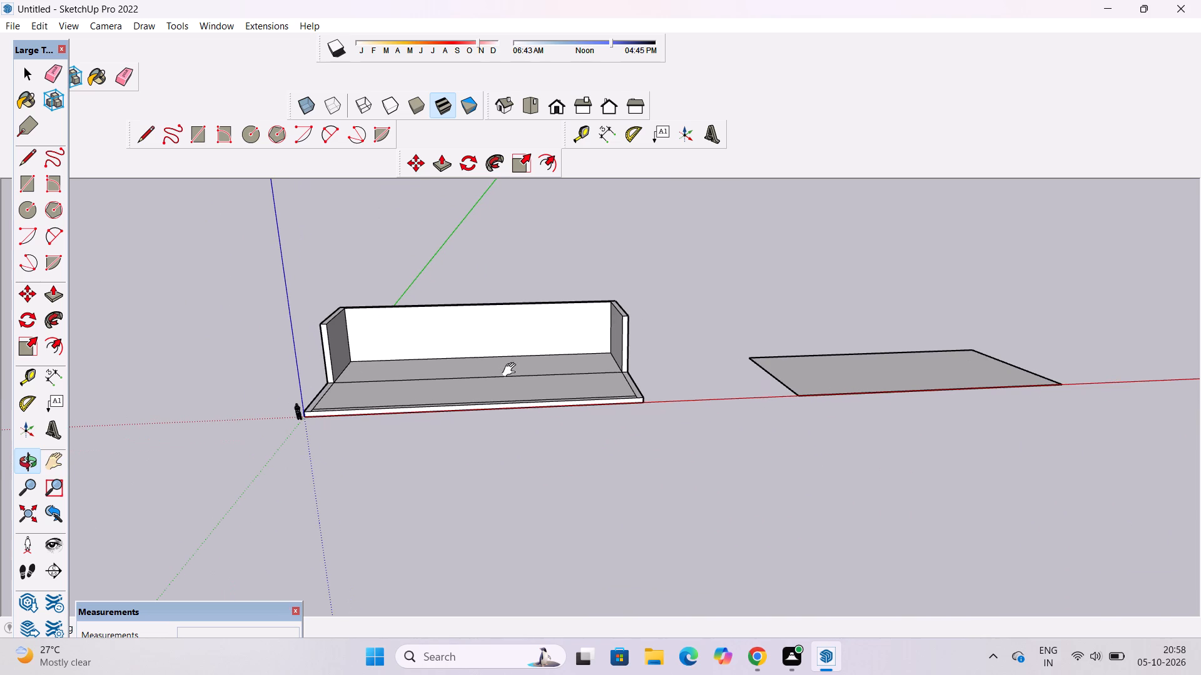
{"action": "left_click", "coordinate": [512, 370]}
{"action": "left_click_drag", "start_coordinate": [512, 376], "coordinate": [532, 507]}
{"action": "left_click_drag", "start_coordinate": [411, 470], "coordinate": [388, 321]}
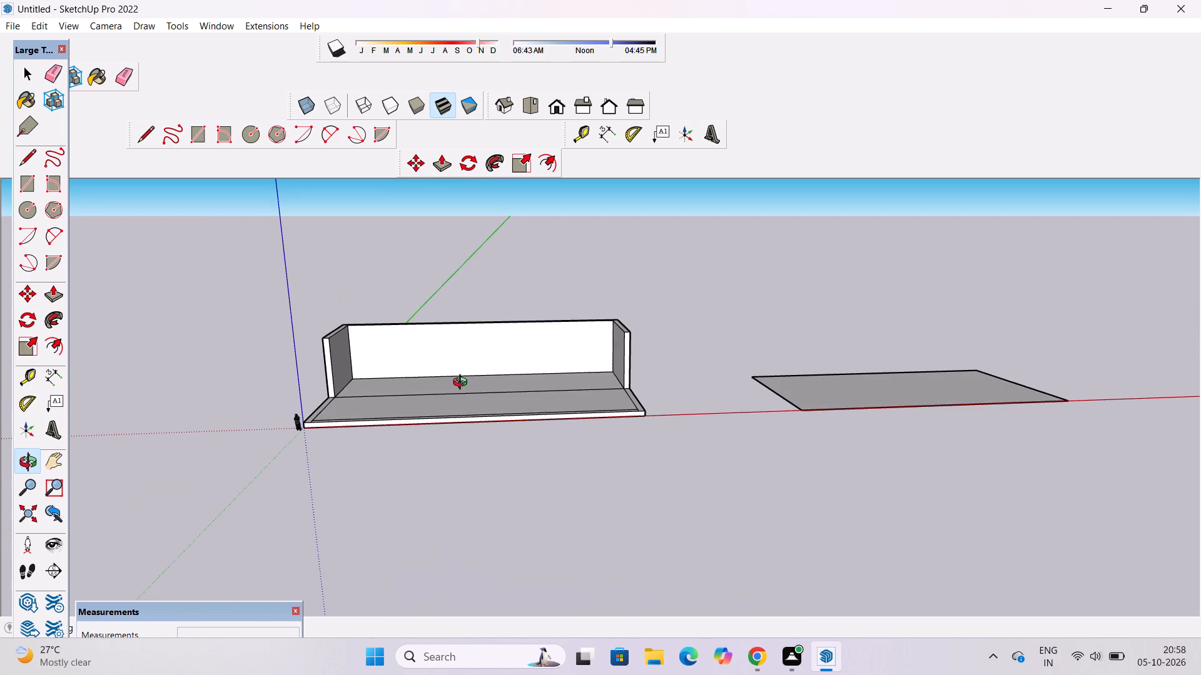
{"action": "scroll", "coordinate": [463, 384], "scroll_direction": "down", "scroll_amount": 4}
{"action": "scroll", "coordinate": [463, 384], "scroll_direction": "up", "scroll_amount": 1}
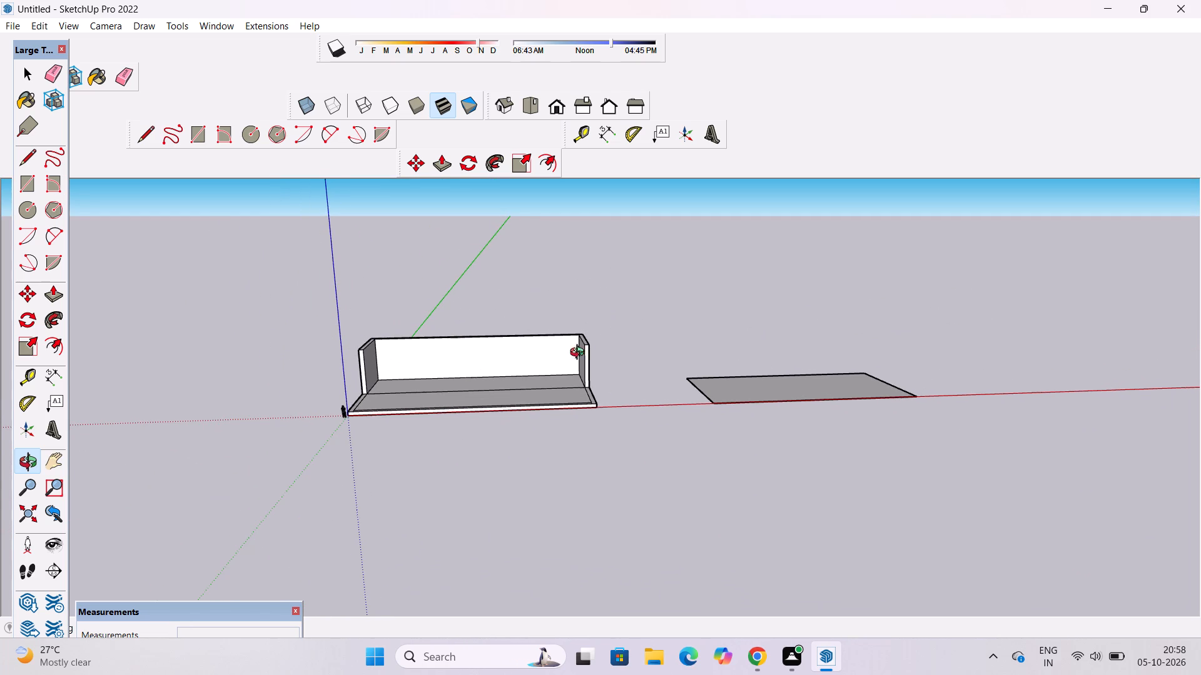
{"action": "left_click_drag", "start_coordinate": [620, 352], "coordinate": [300, 463]}
{"action": "left_click_drag", "start_coordinate": [653, 321], "coordinate": [638, 384], "text": "shift"}
{"action": "left_click_drag", "start_coordinate": [637, 384], "coordinate": [446, 416], "text": "shift"}
{"action": "left_click_drag", "start_coordinate": [500, 402], "coordinate": [452, 411]}
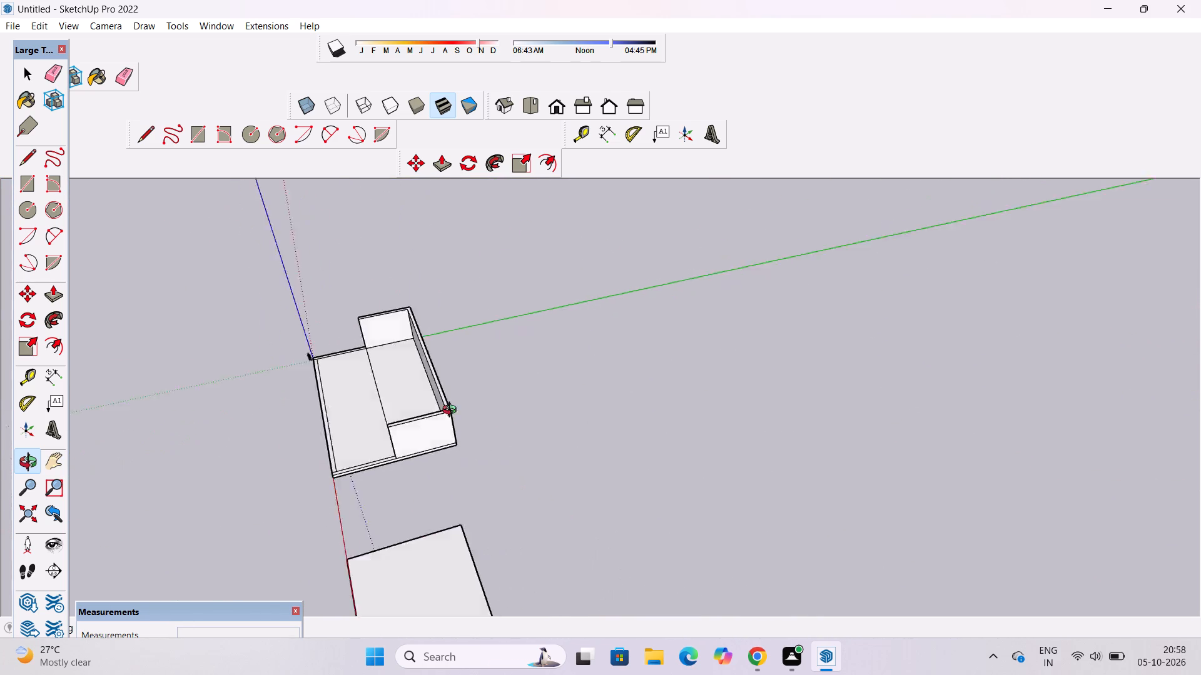
{"action": "left_click_drag", "start_coordinate": [452, 411], "coordinate": [352, 421]}
{"action": "scroll", "coordinate": [418, 342], "scroll_direction": "up", "scroll_amount": 5}
{"action": "left_click_drag", "start_coordinate": [437, 352], "coordinate": [437, 419], "text": "shift"}
{"action": "left_click_drag", "start_coordinate": [464, 461], "coordinate": [457, 424]}
Raise the top face of the U-shaped wall by another 5' with Push/Pull.
{"action": "scroll", "coordinate": [467, 469], "scroll_direction": "up", "scroll_amount": 6}
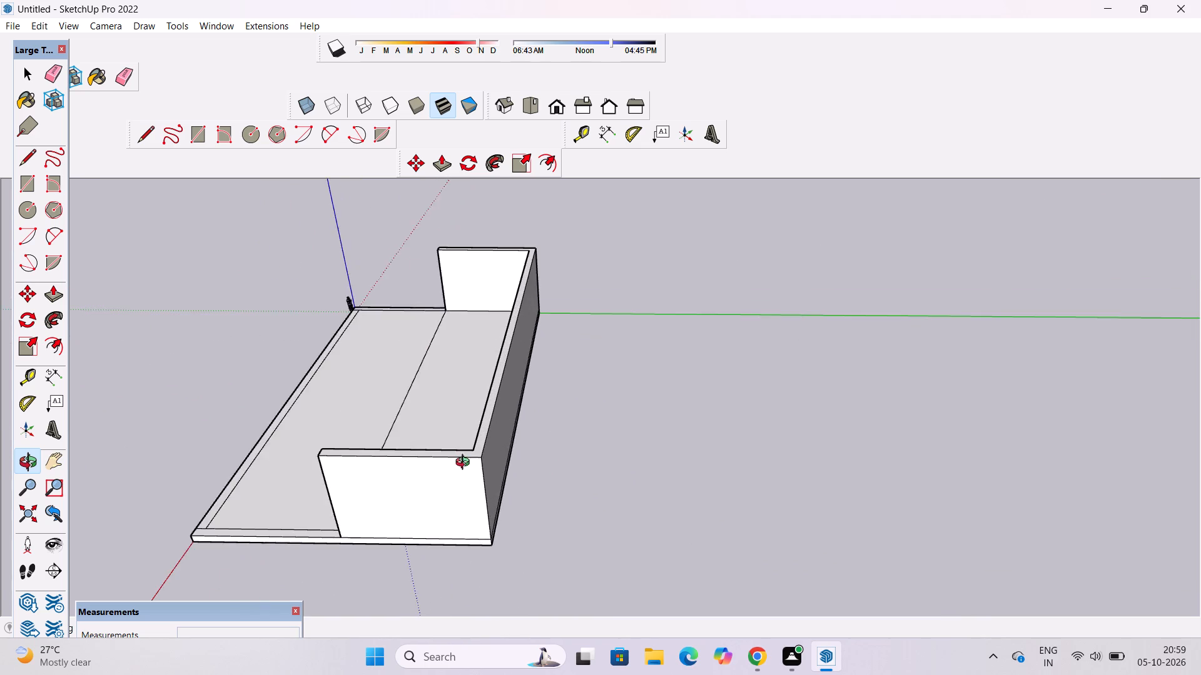
{"action": "scroll", "coordinate": [465, 464], "scroll_direction": "up", "scroll_amount": 3}
{"action": "left_click_drag", "start_coordinate": [474, 446], "coordinate": [455, 464], "text": "shift"}
{"action": "scroll", "coordinate": [454, 464], "scroll_direction": "up", "scroll_amount": 6, "text": "shift"}
{"action": "left_click_drag", "start_coordinate": [460, 464], "coordinate": [448, 464], "text": "shift"}
{"action": "scroll", "coordinate": [440, 464], "scroll_direction": "up", "scroll_amount": 2}
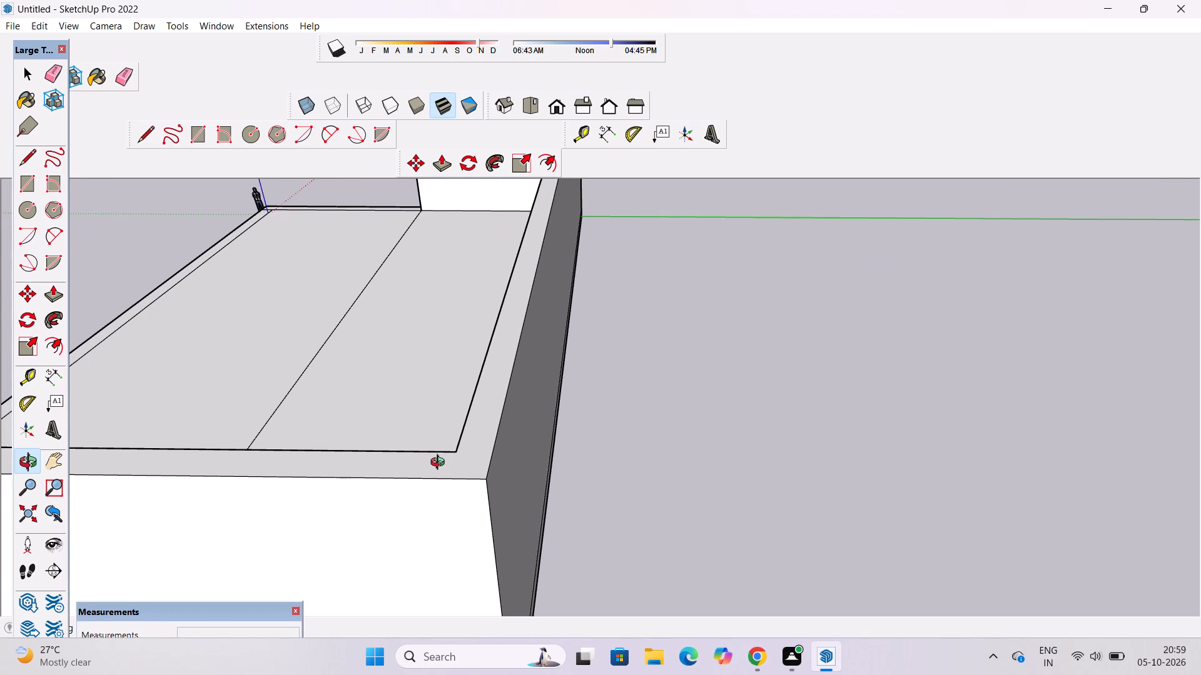
{"action": "key", "text": "space"}
{"action": "left_click", "coordinate": [465, 459]}
{"action": "key", "text": "p"}
{"action": "left_click", "coordinate": [465, 459]}
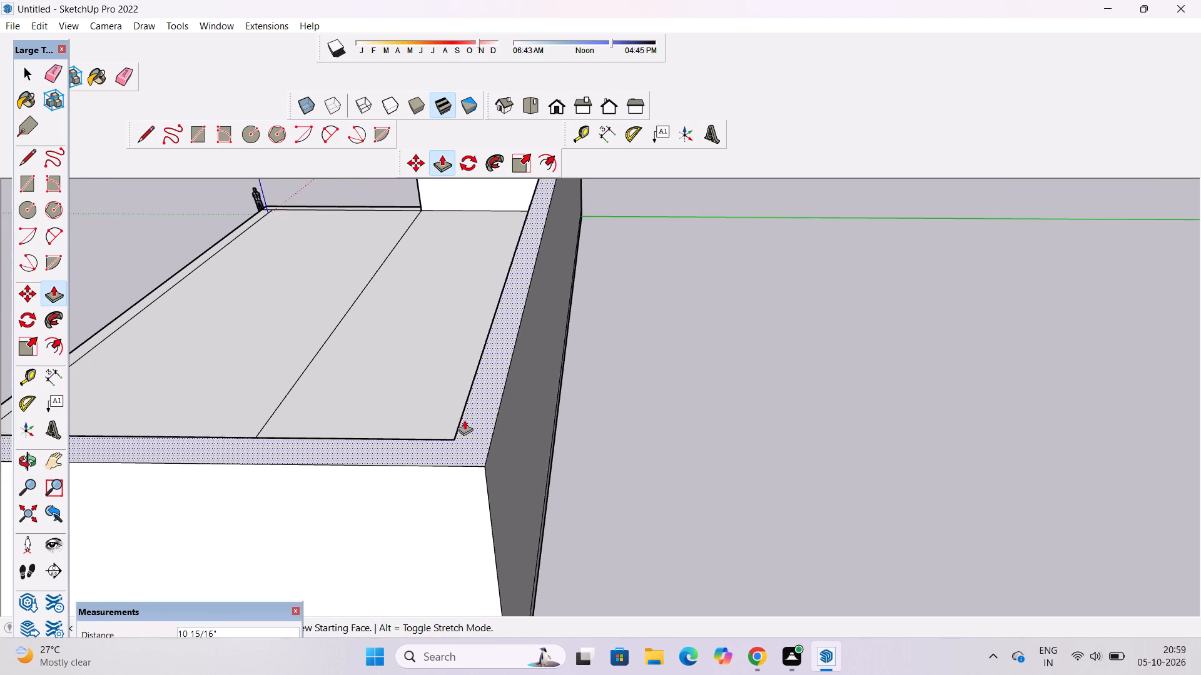
{"action": "key", "text": "5"}
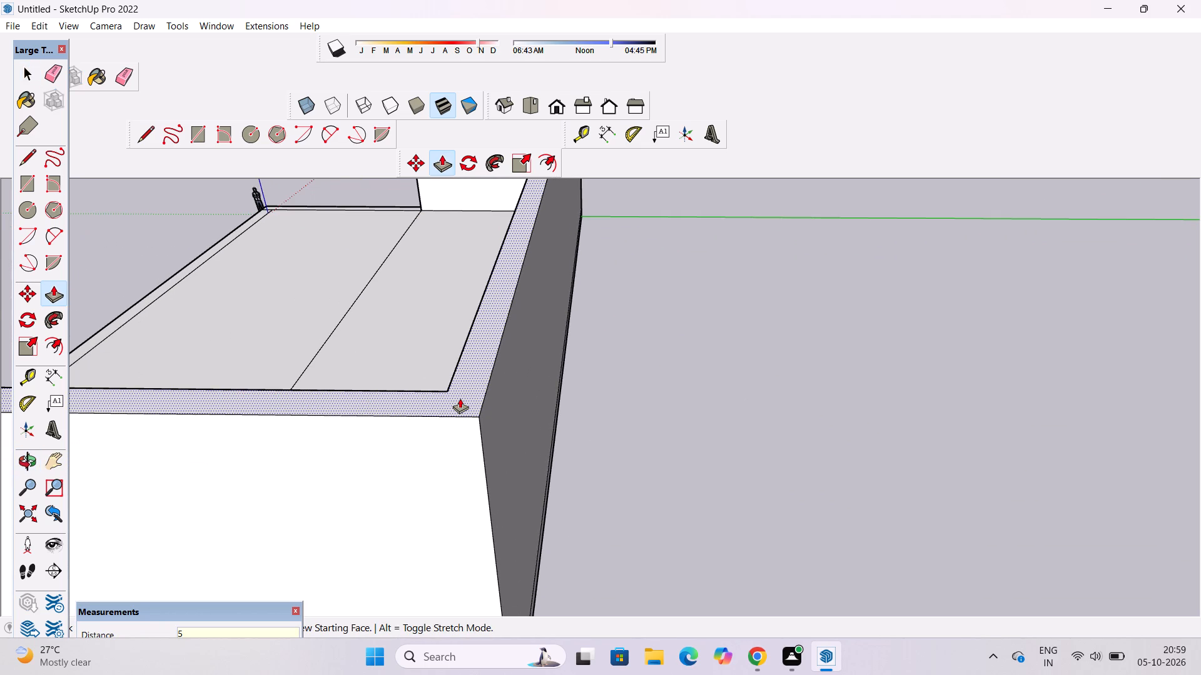
{"action": "key", "text": "apostrophe"}
{"action": "key", "text": "Return"}
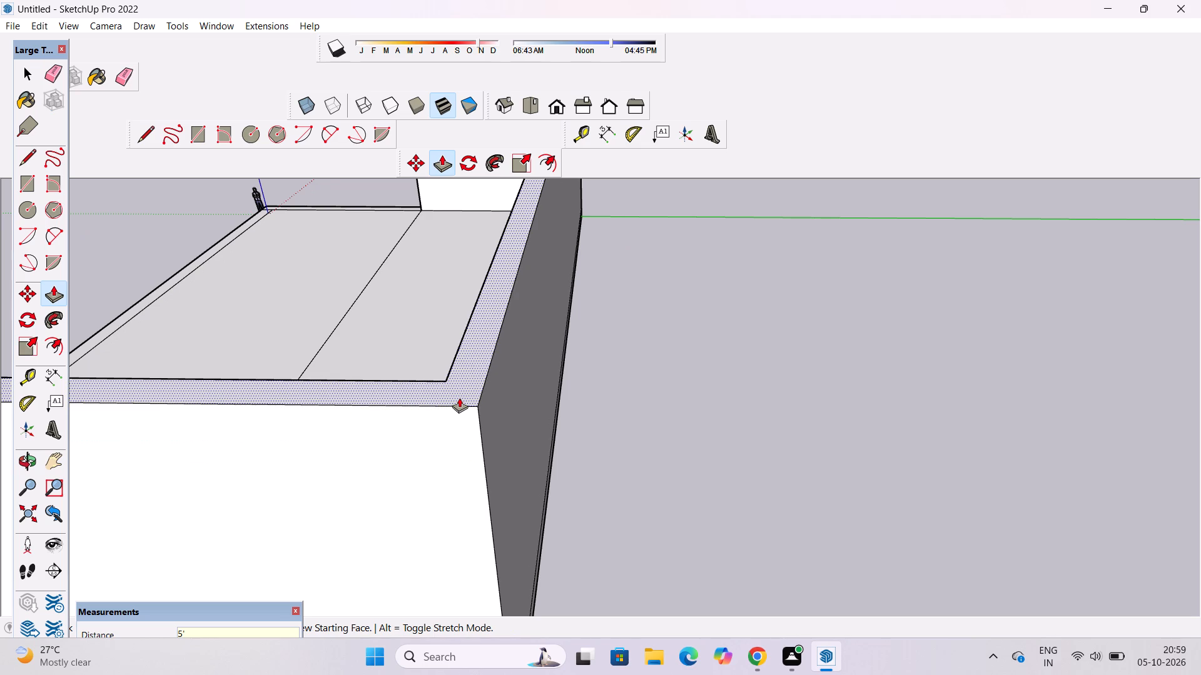
Examine the heightened wall, its open ends and the slab's front half from several angles and distances.
{"action": "key", "text": "o"}
{"action": "scroll", "coordinate": [461, 399], "scroll_direction": "down", "scroll_amount": 19}
{"action": "left_click_drag", "start_coordinate": [331, 480], "coordinate": [385, 366]}
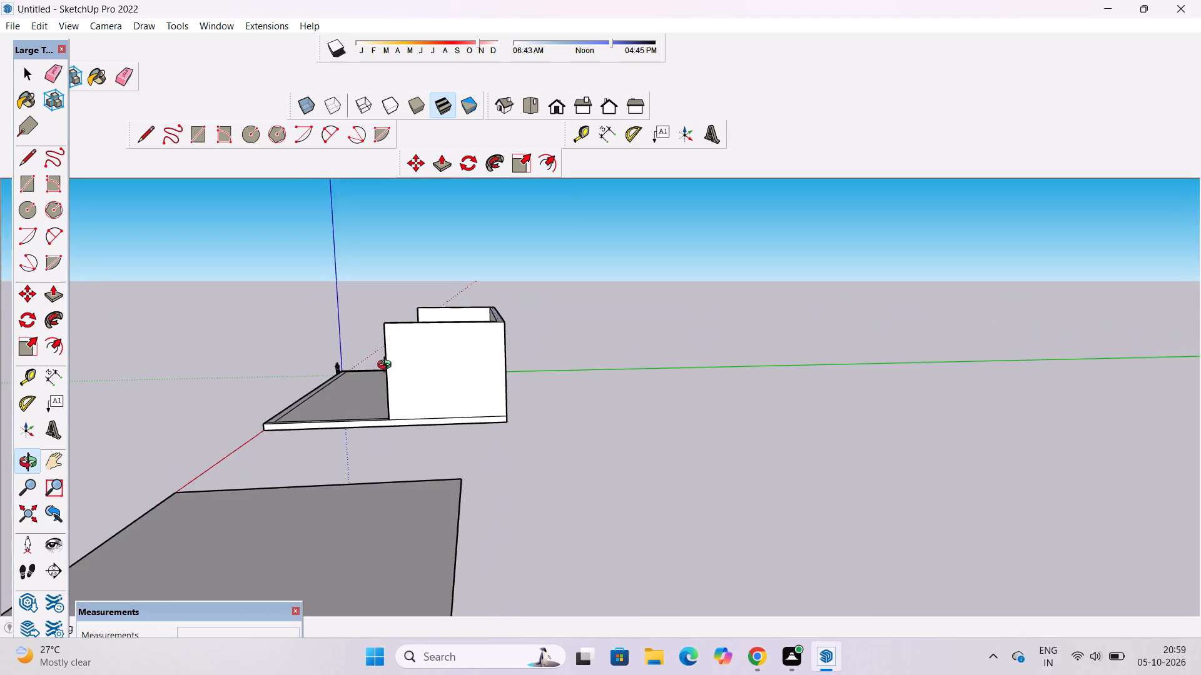
{"action": "left_click_drag", "start_coordinate": [395, 379], "coordinate": [826, 384]}
{"action": "left_click_drag", "start_coordinate": [728, 384], "coordinate": [637, 384]}
{"action": "left_click_drag", "start_coordinate": [636, 384], "coordinate": [538, 369], "text": "shift"}
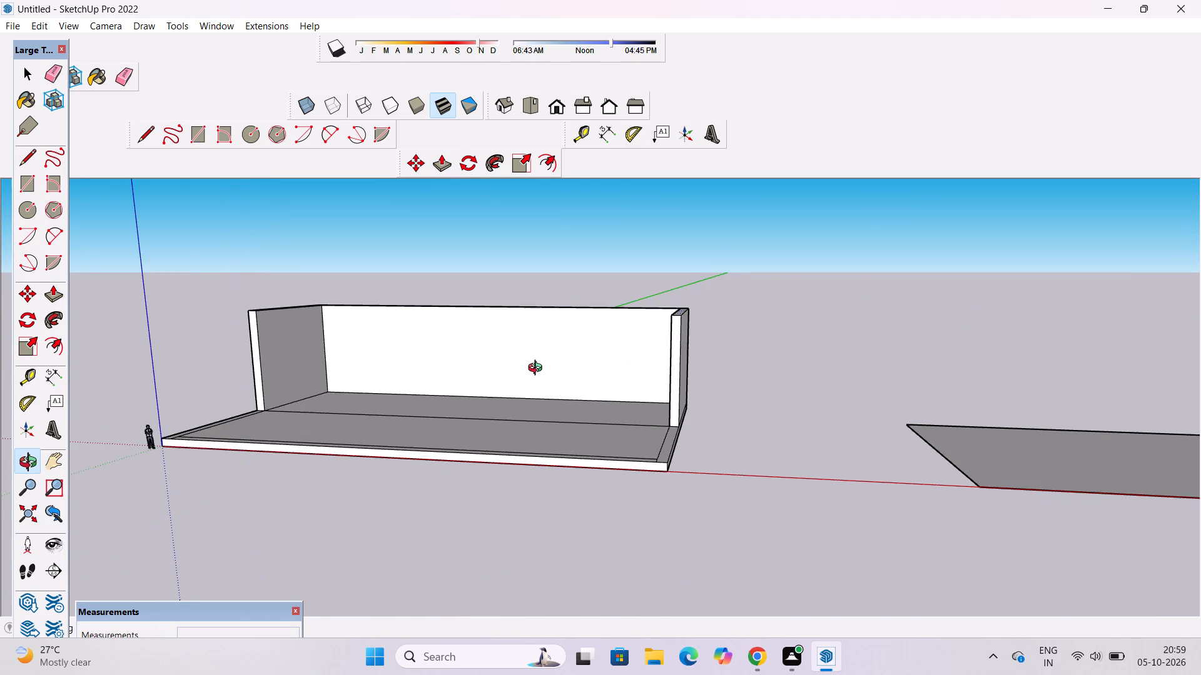
{"action": "scroll", "coordinate": [538, 369], "scroll_direction": "down", "scroll_amount": 3}
{"action": "left_click_drag", "start_coordinate": [524, 377], "coordinate": [575, 396]}
{"action": "scroll", "coordinate": [547, 389], "scroll_direction": "up", "scroll_amount": 1, "text": "shift"}
{"action": "left_click_drag", "start_coordinate": [542, 383], "coordinate": [536, 369], "text": "shift"}
{"action": "left_click", "coordinate": [536, 367], "text": "shift"}
{"action": "left_click_drag", "start_coordinate": [536, 367], "coordinate": [542, 405]}
{"action": "left_click_drag", "start_coordinate": [542, 395], "coordinate": [542, 360], "text": "shift"}
{"action": "left_click_drag", "start_coordinate": [562, 406], "coordinate": [564, 491]}
{"action": "scroll", "coordinate": [557, 446], "scroll_direction": "down", "scroll_amount": 4}
{"action": "left_click_drag", "start_coordinate": [555, 417], "coordinate": [552, 448], "text": "shift"}
{"action": "scroll", "coordinate": [539, 424], "scroll_direction": "down", "scroll_amount": 2}
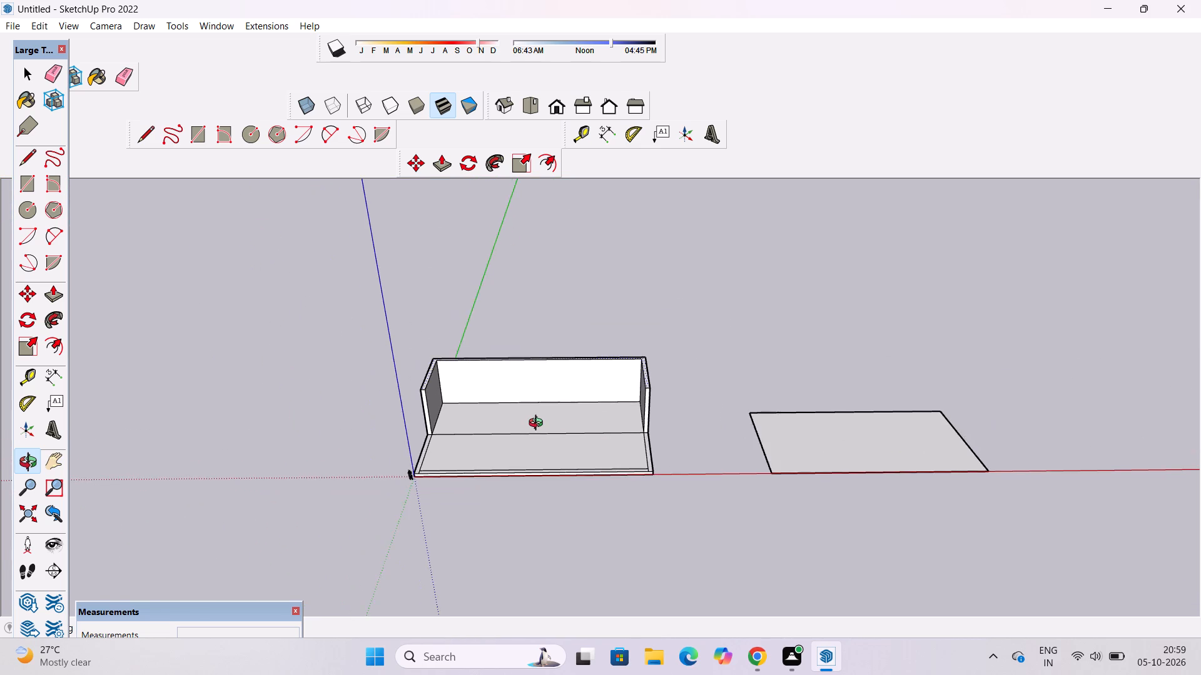
{"action": "scroll", "coordinate": [539, 424], "scroll_direction": "down", "scroll_amount": 2}
{"action": "scroll", "coordinate": [539, 424], "scroll_direction": "up", "scroll_amount": 6}
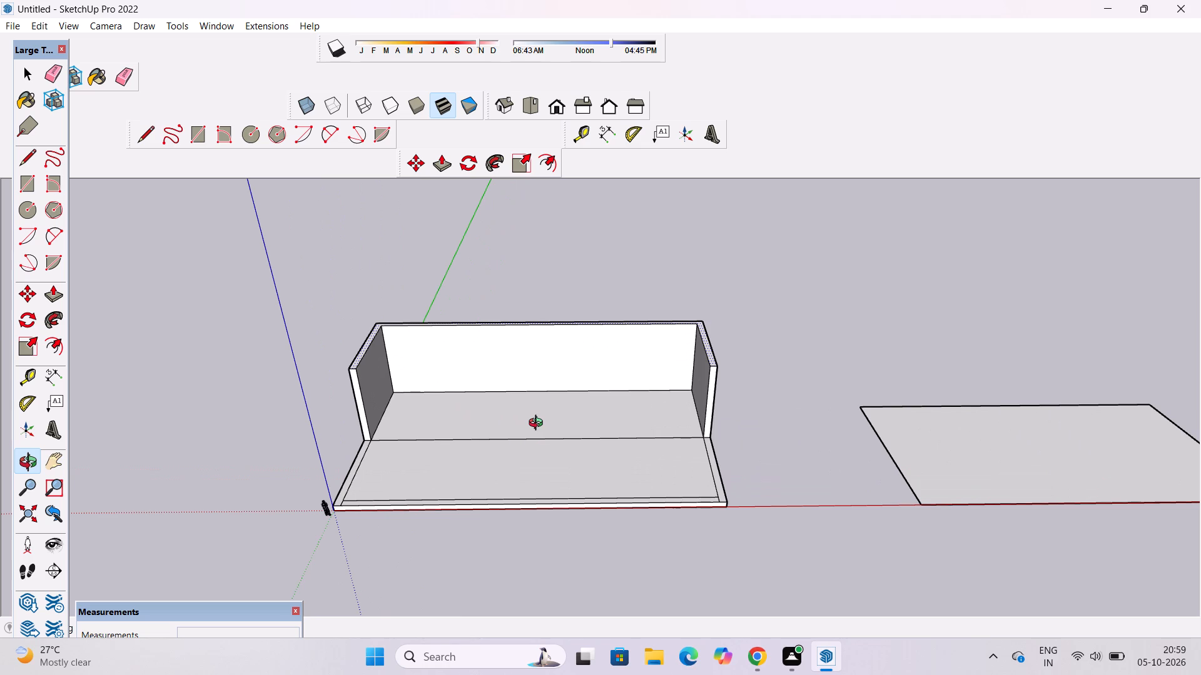
{"action": "scroll", "coordinate": [539, 423], "scroll_direction": "down", "scroll_amount": 2}
{"action": "scroll", "coordinate": [538, 412], "scroll_direction": "up", "scroll_amount": 2}
{"action": "left_click_drag", "start_coordinate": [538, 412], "coordinate": [540, 423], "text": "shift"}
{"action": "left_click_drag", "start_coordinate": [540, 427], "coordinate": [540, 436]}
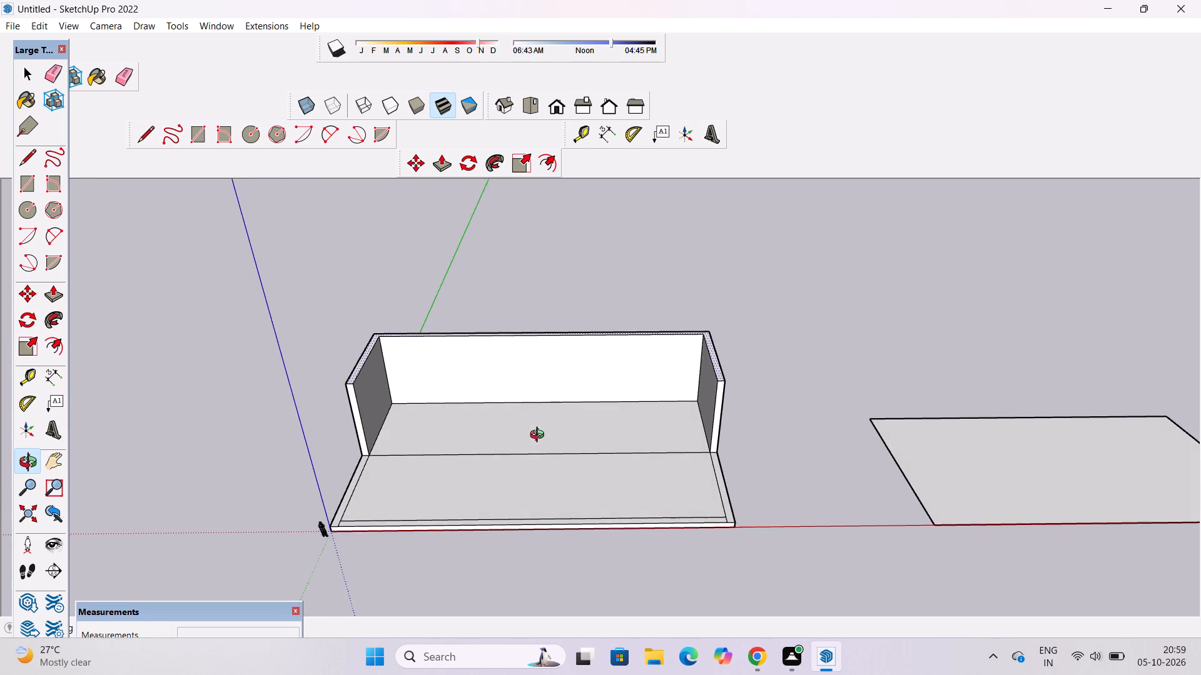
{"action": "left_click_drag", "start_coordinate": [540, 436], "coordinate": [540, 437]}
{"action": "scroll", "coordinate": [514, 446], "scroll_direction": "down", "scroll_amount": 2}
{"action": "left_click_drag", "start_coordinate": [511, 454], "coordinate": [511, 465]}
{"action": "left_click_drag", "start_coordinate": [447, 499], "coordinate": [447, 431]}
{"action": "left_click_drag", "start_coordinate": [447, 431], "coordinate": [447, 431]}
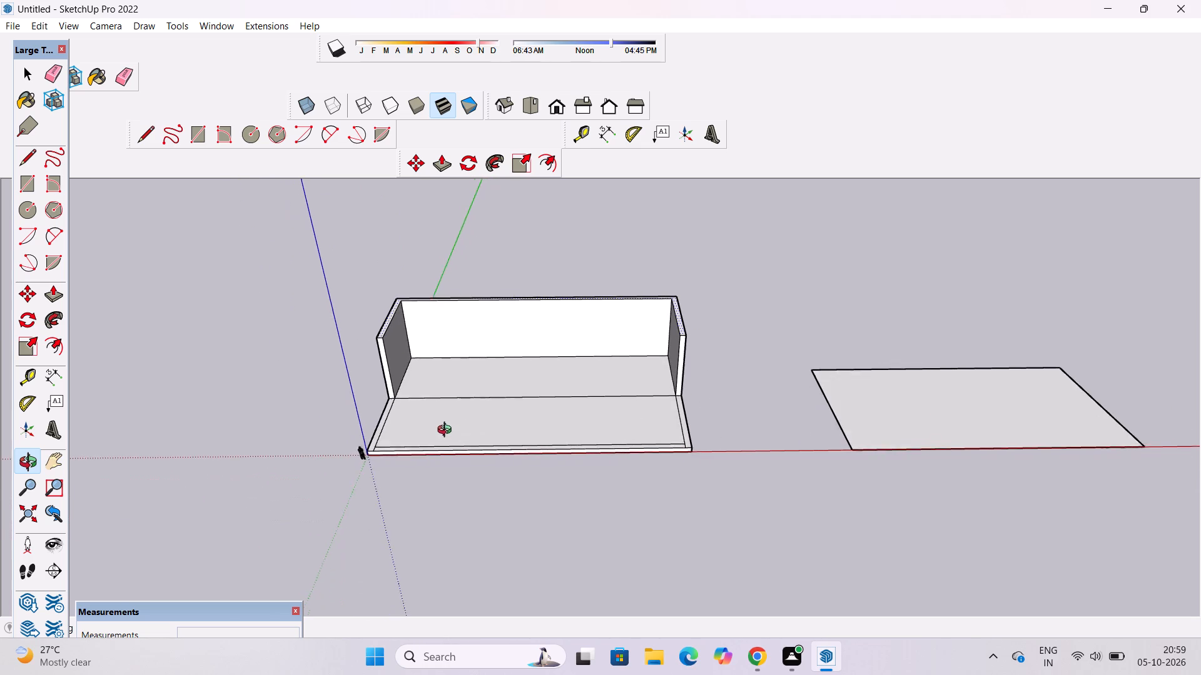
{"action": "left_click_drag", "start_coordinate": [447, 431], "coordinate": [454, 531]}
Push/Pull the front end face of the side wall nearest the origin forward 9' along the slab's border.
{"action": "scroll", "coordinate": [461, 468], "scroll_direction": "up", "scroll_amount": 2}
{"action": "left_click_drag", "start_coordinate": [462, 459], "coordinate": [445, 467], "text": "shift"}
{"action": "scroll", "coordinate": [443, 467], "scroll_direction": "up", "scroll_amount": 3}
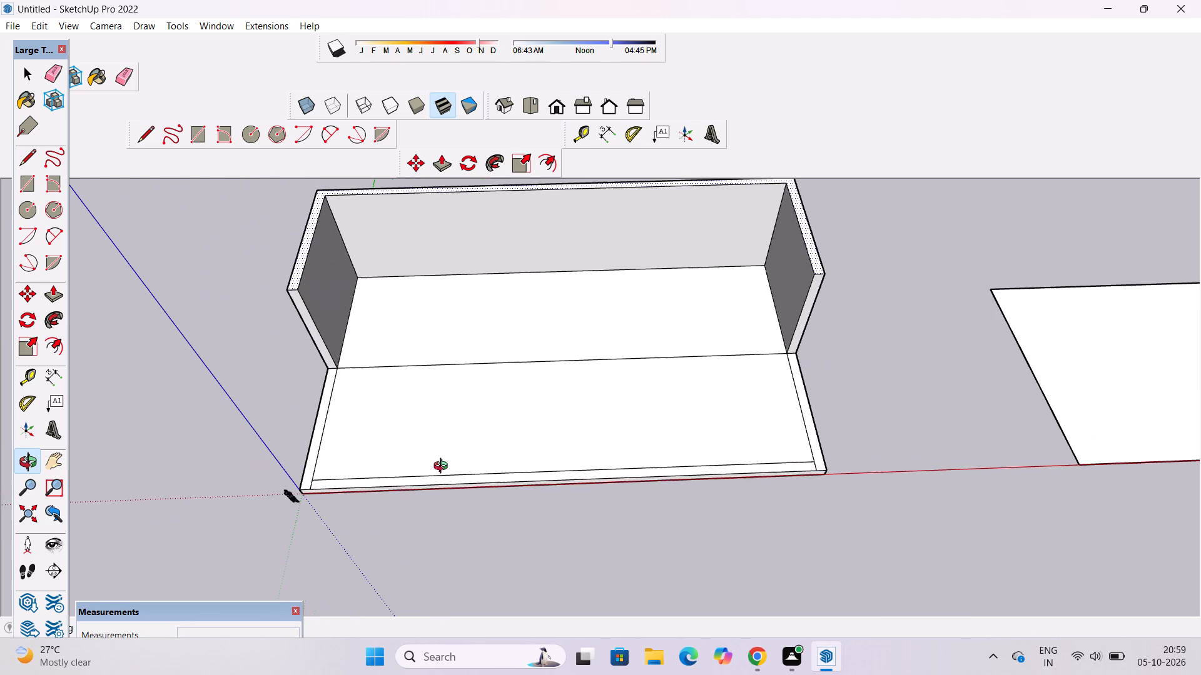
{"action": "left_click_drag", "start_coordinate": [443, 463], "coordinate": [443, 469], "text": "shift"}
{"action": "key", "text": "p"}
{"action": "scroll", "coordinate": [456, 425], "scroll_direction": "down", "scroll_amount": 5}
{"action": "scroll", "coordinate": [375, 362], "scroll_direction": "up", "scroll_amount": 5}
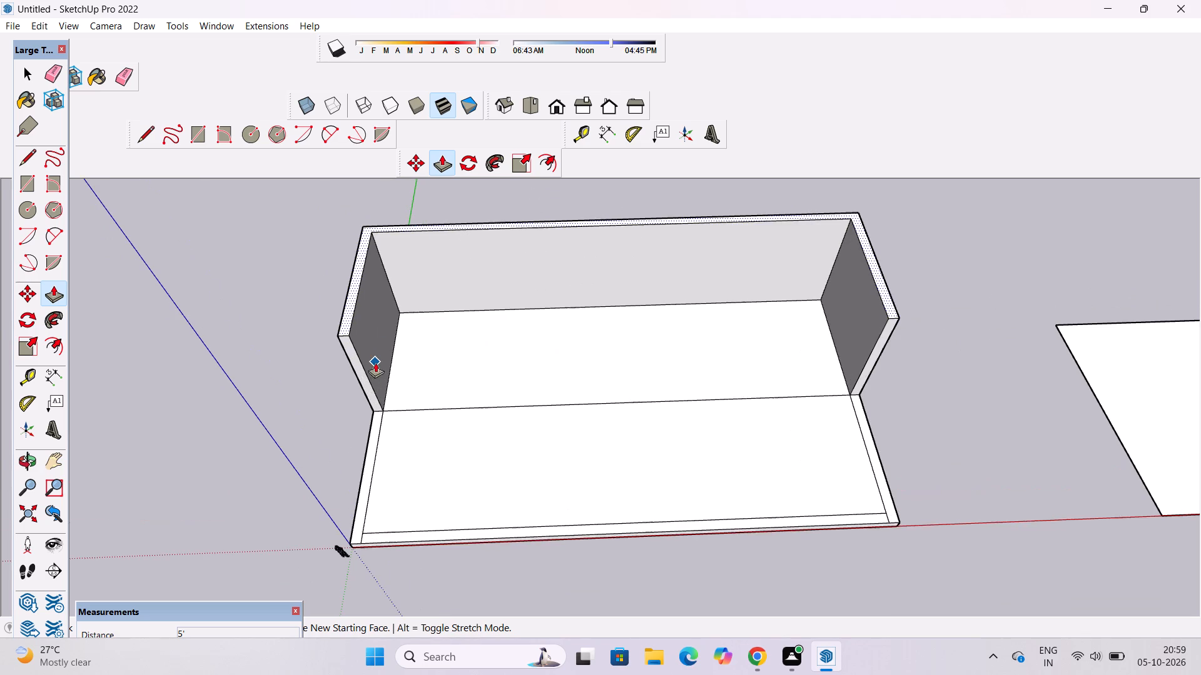
{"action": "key", "text": "space"}
{"action": "scroll", "coordinate": [369, 382], "scroll_direction": "up", "scroll_amount": 5}
{"action": "left_click", "coordinate": [360, 372]}
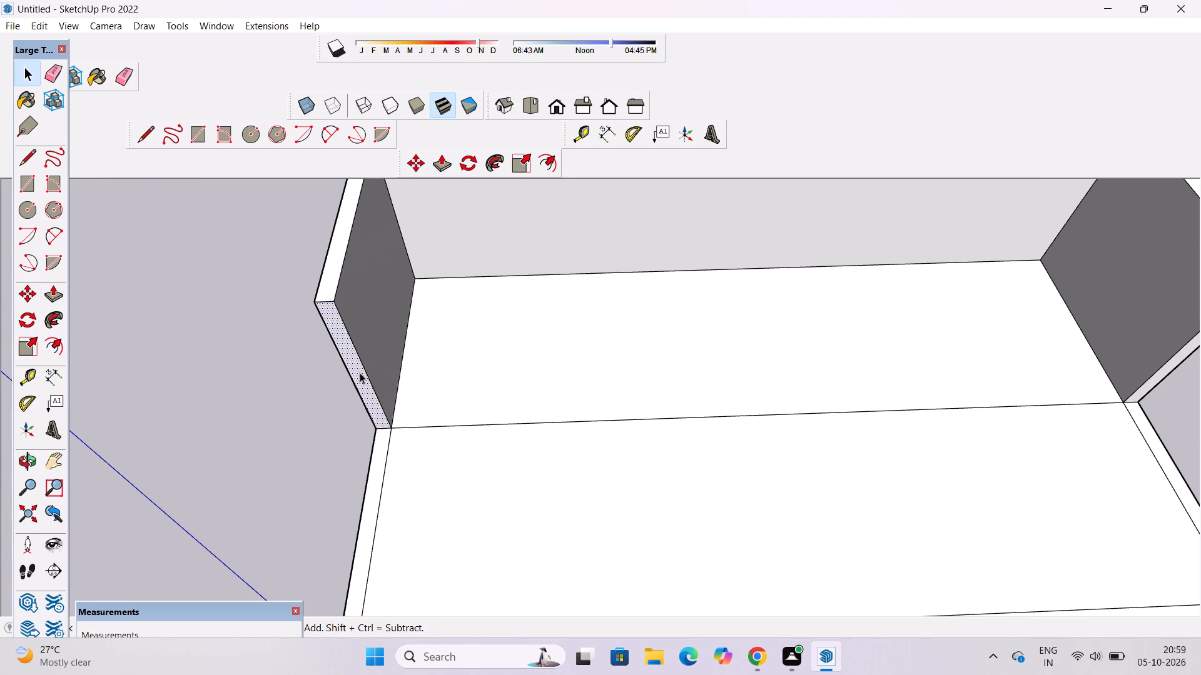
{"action": "key", "text": "p"}
{"action": "left_click", "coordinate": [356, 372]}
{"action": "scroll", "coordinate": [353, 385], "scroll_direction": "down", "scroll_amount": 5}
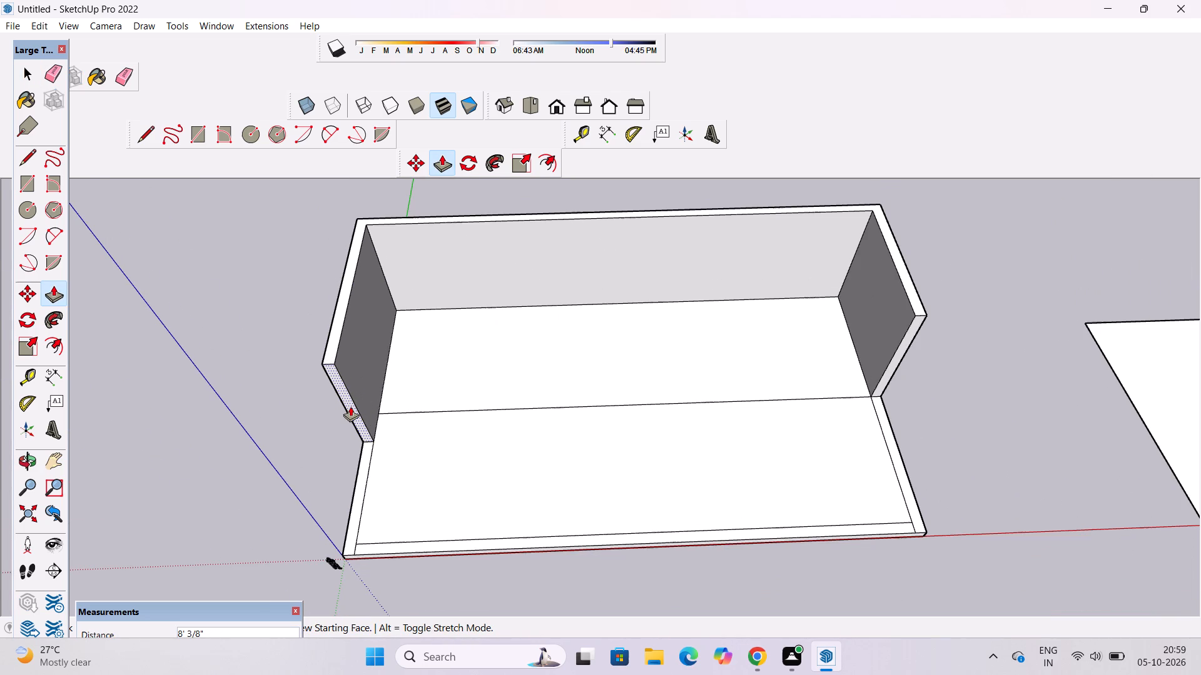
{"action": "type", "text": "9'"}
{"action": "key", "text": "Return"}
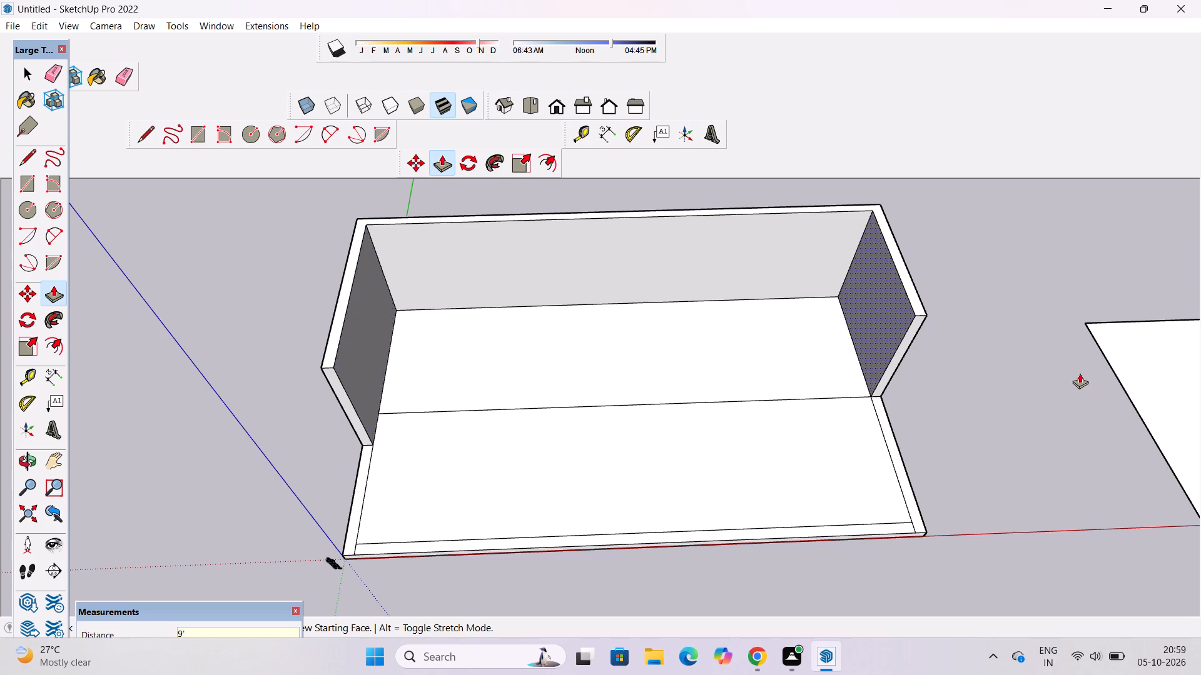
Push/Pull the front end face of the side wall farther from the origin forward, level with the opposite side wall's end.
{"action": "left_click", "coordinate": [895, 363]}
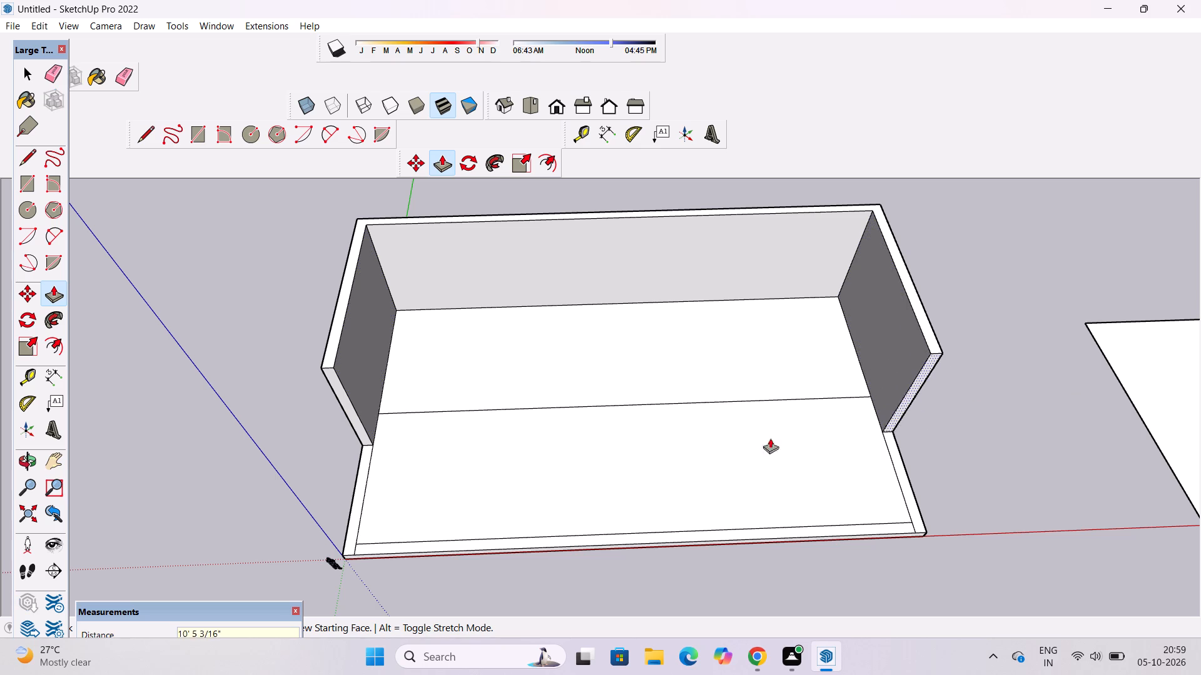
{"action": "left_click", "coordinate": [354, 433]}
Examine both extended side walls and the slab's open front from the front, above and the sides.
{"action": "key", "text": "o"}
{"action": "scroll", "coordinate": [423, 430], "scroll_direction": "down", "scroll_amount": 6}
{"action": "left_click_drag", "start_coordinate": [555, 489], "coordinate": [541, 455]}
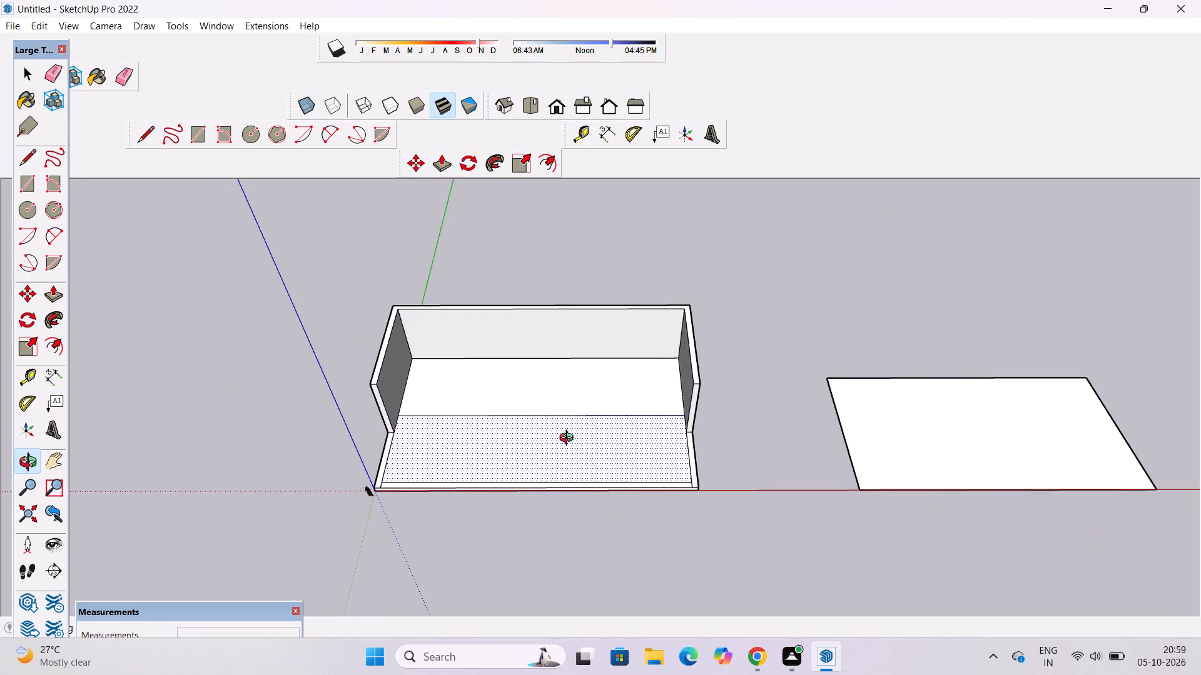
{"action": "left_click_drag", "start_coordinate": [569, 439], "coordinate": [464, 451]}
{"action": "scroll", "coordinate": [487, 453], "scroll_direction": "up", "scroll_amount": 3}
{"action": "left_click_drag", "start_coordinate": [494, 453], "coordinate": [496, 435], "text": "shift"}
{"action": "key", "text": "space"}
{"action": "left_click", "coordinate": [709, 441]}
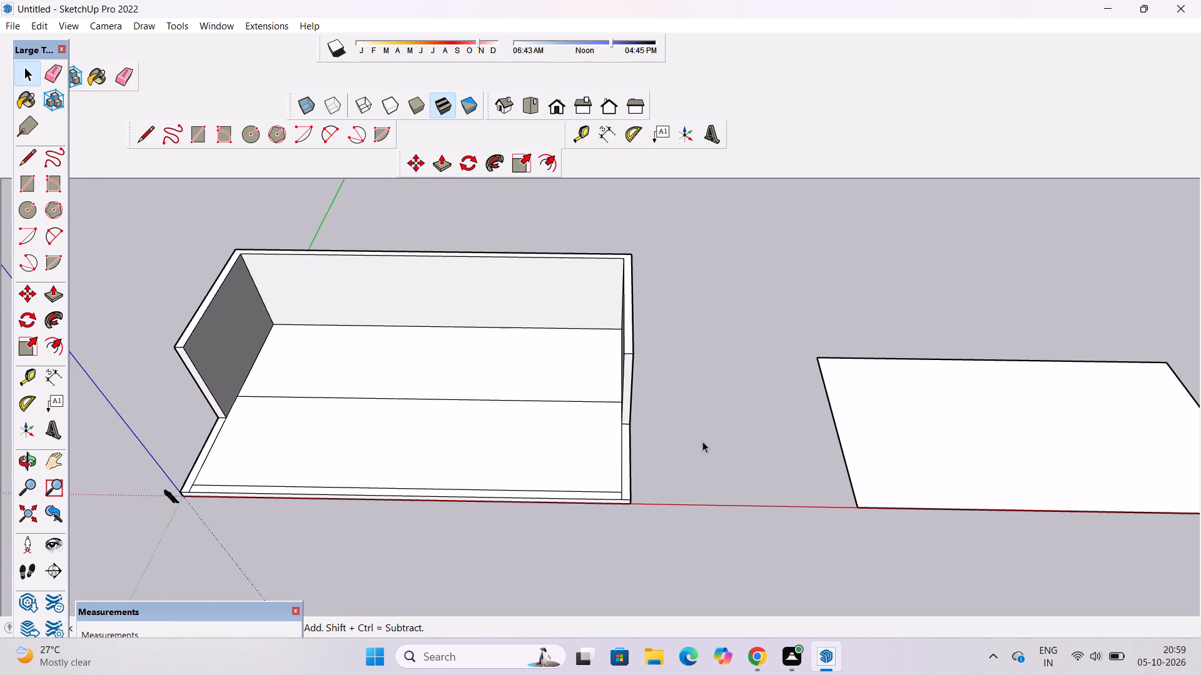
{"action": "scroll", "coordinate": [705, 443], "scroll_direction": "down", "scroll_amount": 2}
{"action": "scroll", "coordinate": [708, 448], "scroll_direction": "up", "scroll_amount": 2}
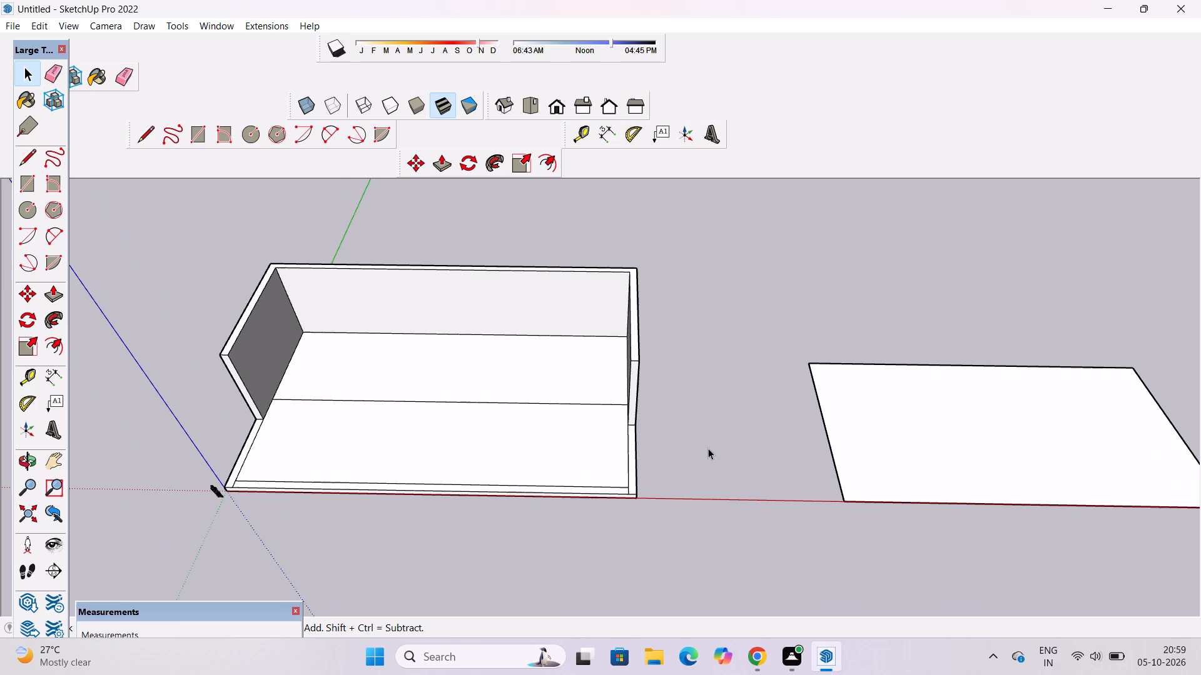
{"action": "scroll", "coordinate": [708, 448], "scroll_direction": "down", "scroll_amount": 3}
{"action": "key", "text": "o"}
{"action": "left_click_drag", "start_coordinate": [718, 445], "coordinate": [659, 482]}
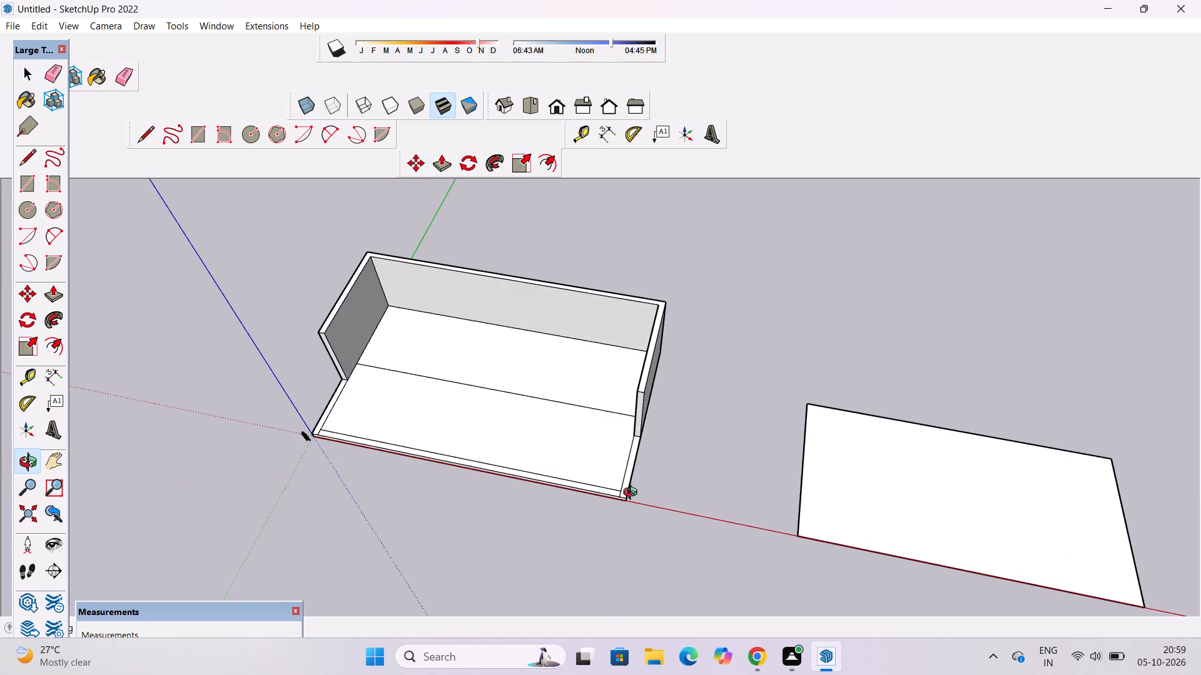
{"action": "scroll", "coordinate": [606, 494], "scroll_direction": "up", "scroll_amount": 3}
{"action": "left_click_drag", "start_coordinate": [587, 481], "coordinate": [661, 527], "text": "shift"}
{"action": "left_click_drag", "start_coordinate": [655, 527], "coordinate": [667, 457]}
{"action": "scroll", "coordinate": [680, 431], "scroll_direction": "down", "scroll_amount": 7}
{"action": "left_click_drag", "start_coordinate": [611, 453], "coordinate": [696, 450]}
{"action": "scroll", "coordinate": [696, 450], "scroll_direction": "up", "scroll_amount": 9}
{"action": "left_click_drag", "start_coordinate": [719, 466], "coordinate": [539, 431]}
{"action": "left_click_drag", "start_coordinate": [536, 431], "coordinate": [640, 473], "text": "shift"}
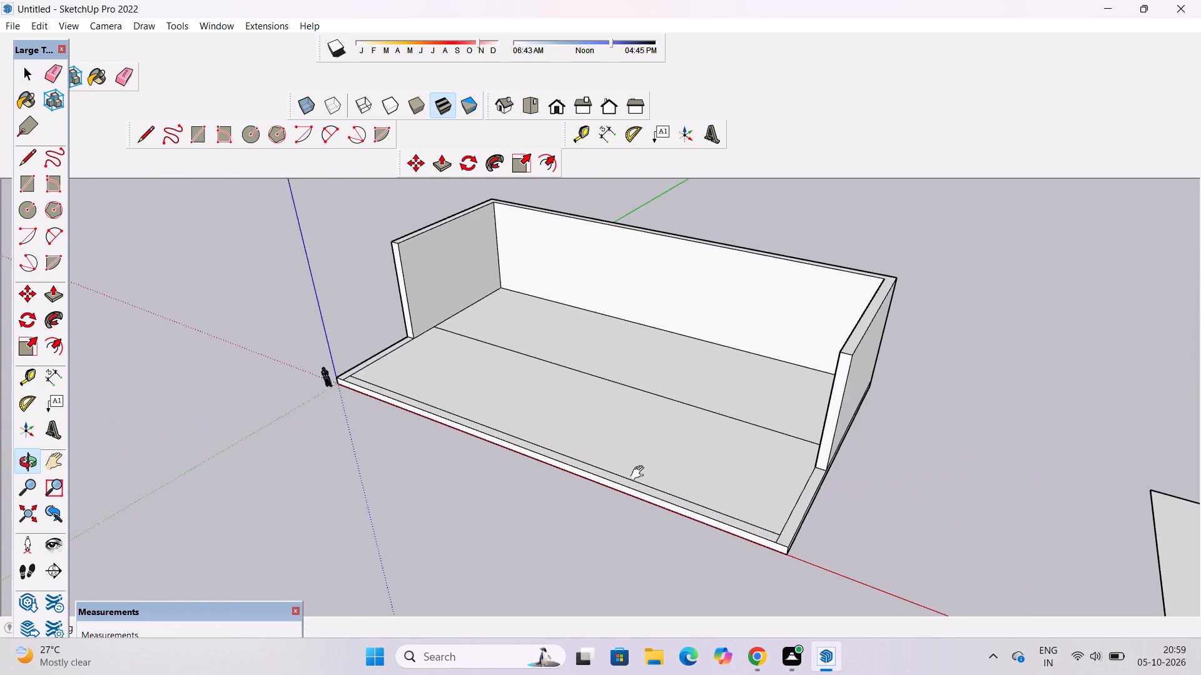
{"action": "left_click_drag", "start_coordinate": [640, 473], "coordinate": [642, 474], "text": "shift"}
{"action": "scroll", "coordinate": [664, 469], "scroll_direction": "down", "scroll_amount": 4}
{"action": "left_click_drag", "start_coordinate": [846, 486], "coordinate": [560, 444]}
{"action": "left_click_drag", "start_coordinate": [560, 444], "coordinate": [590, 479]}
{"action": "left_click_drag", "start_coordinate": [534, 501], "coordinate": [916, 518]}
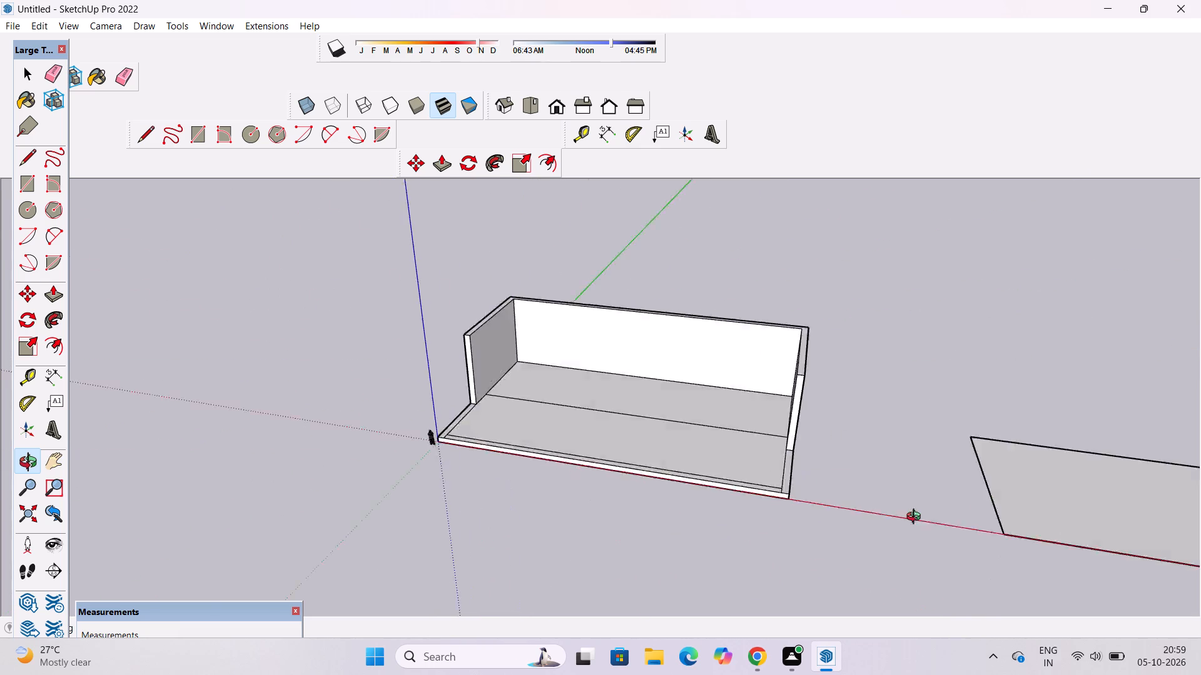
{"action": "left_click_drag", "start_coordinate": [916, 518], "coordinate": [996, 500]}
Examine the outer face of the wall near the origin, the overall layout with the flat copy, and the inner rear corner.
{"action": "scroll", "coordinate": [639, 486], "scroll_direction": "up", "scroll_amount": 4}
{"action": "left_click_drag", "start_coordinate": [418, 503], "coordinate": [735, 491]}
{"action": "scroll", "coordinate": [646, 492], "scroll_direction": "up", "scroll_amount": 4}
{"action": "left_click_drag", "start_coordinate": [742, 497], "coordinate": [732, 502]}
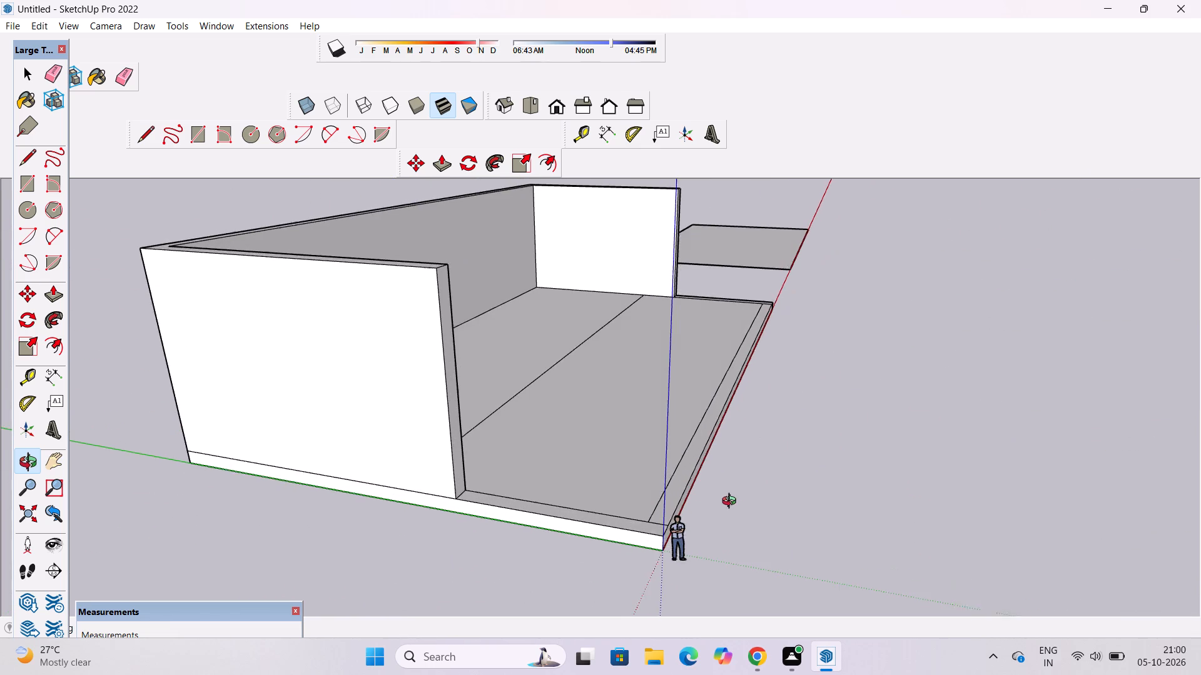
{"action": "left_click_drag", "start_coordinate": [732, 502], "coordinate": [428, 510]}
{"action": "left_click_drag", "start_coordinate": [442, 507], "coordinate": [629, 518], "text": "shift"}
{"action": "scroll", "coordinate": [597, 459], "scroll_direction": "down", "scroll_amount": 6}
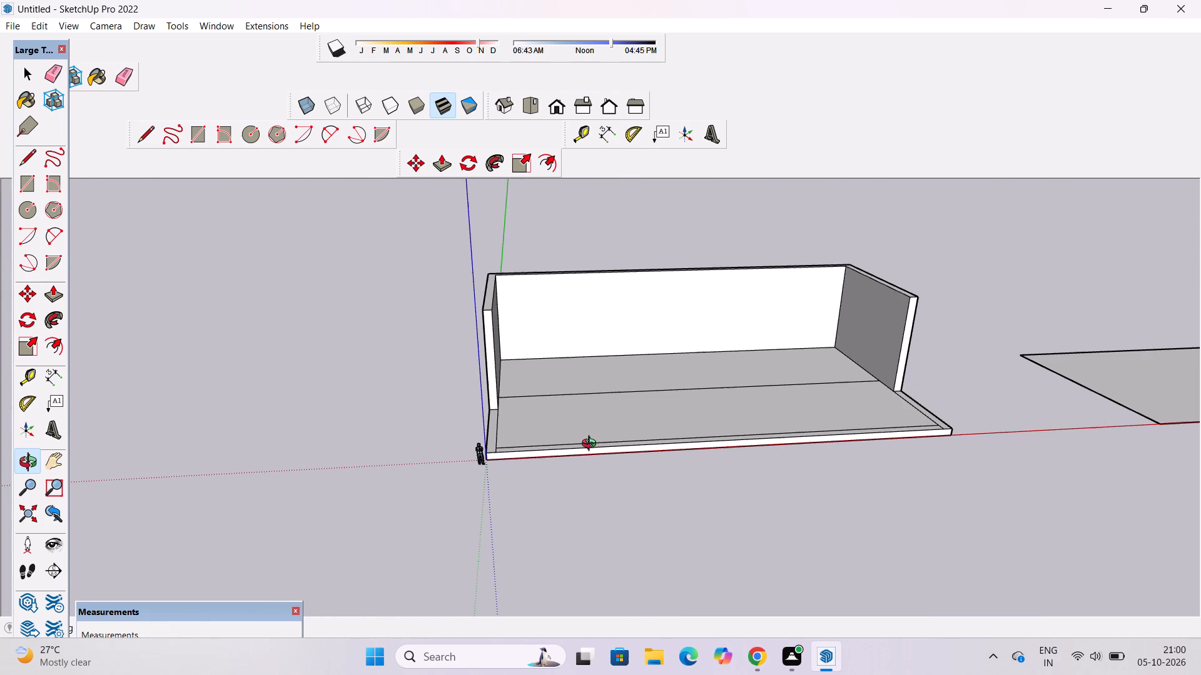
{"action": "scroll", "coordinate": [589, 441], "scroll_direction": "down", "scroll_amount": 9}
{"action": "scroll", "coordinate": [576, 432], "scroll_direction": "up", "scroll_amount": 3}
{"action": "scroll", "coordinate": [577, 432], "scroll_direction": "down", "scroll_amount": 2}
{"action": "left_click_drag", "start_coordinate": [599, 424], "coordinate": [585, 427], "text": "shift"}
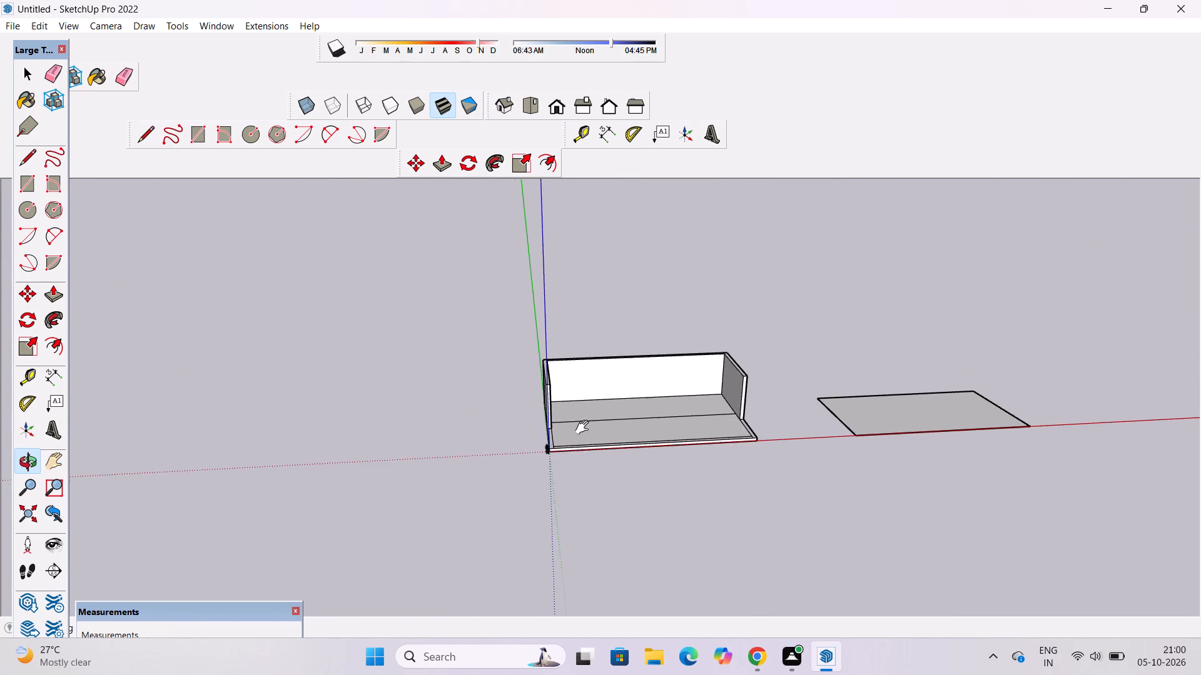
{"action": "left_click_drag", "start_coordinate": [585, 427], "coordinate": [540, 436], "text": "shift"}
{"action": "left_click_drag", "start_coordinate": [549, 454], "coordinate": [563, 597]}
{"action": "scroll", "coordinate": [607, 529], "scroll_direction": "up", "scroll_amount": 5}
{"action": "left_click_drag", "start_coordinate": [711, 442], "coordinate": [462, 441]}
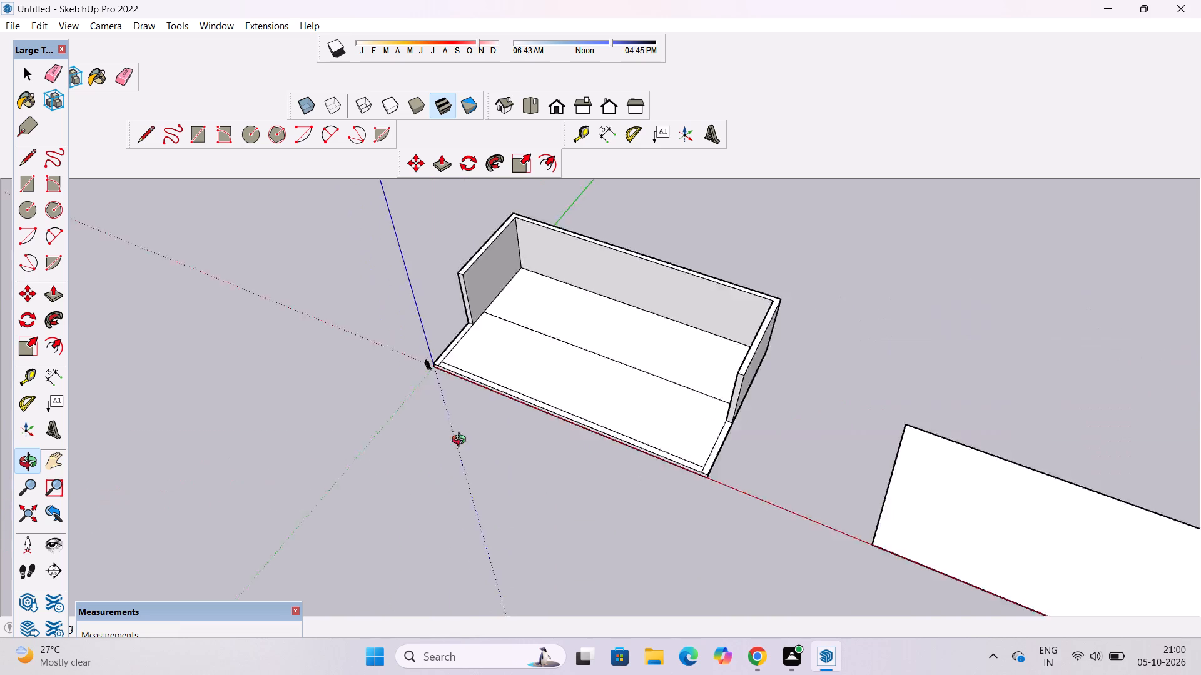
{"action": "left_click_drag", "start_coordinate": [462, 441], "coordinate": [438, 441]}
{"action": "scroll", "coordinate": [437, 441], "scroll_direction": "down", "scroll_amount": 4}
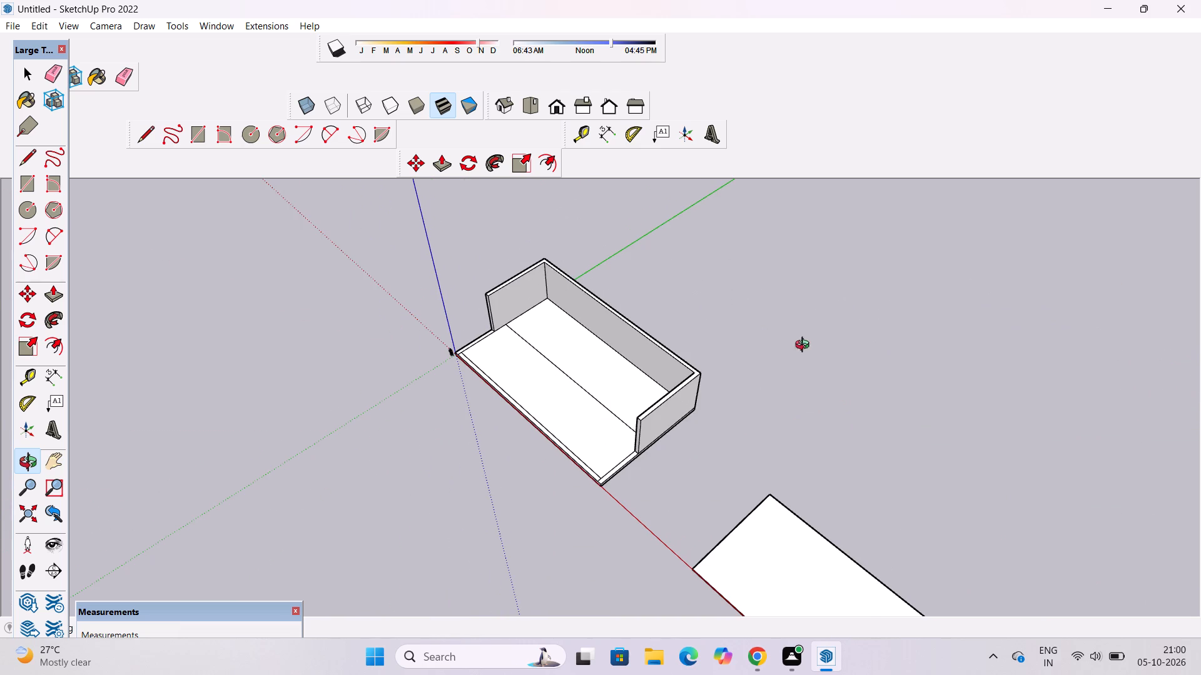
{"action": "scroll", "coordinate": [508, 277], "scroll_direction": "down", "scroll_amount": 4}
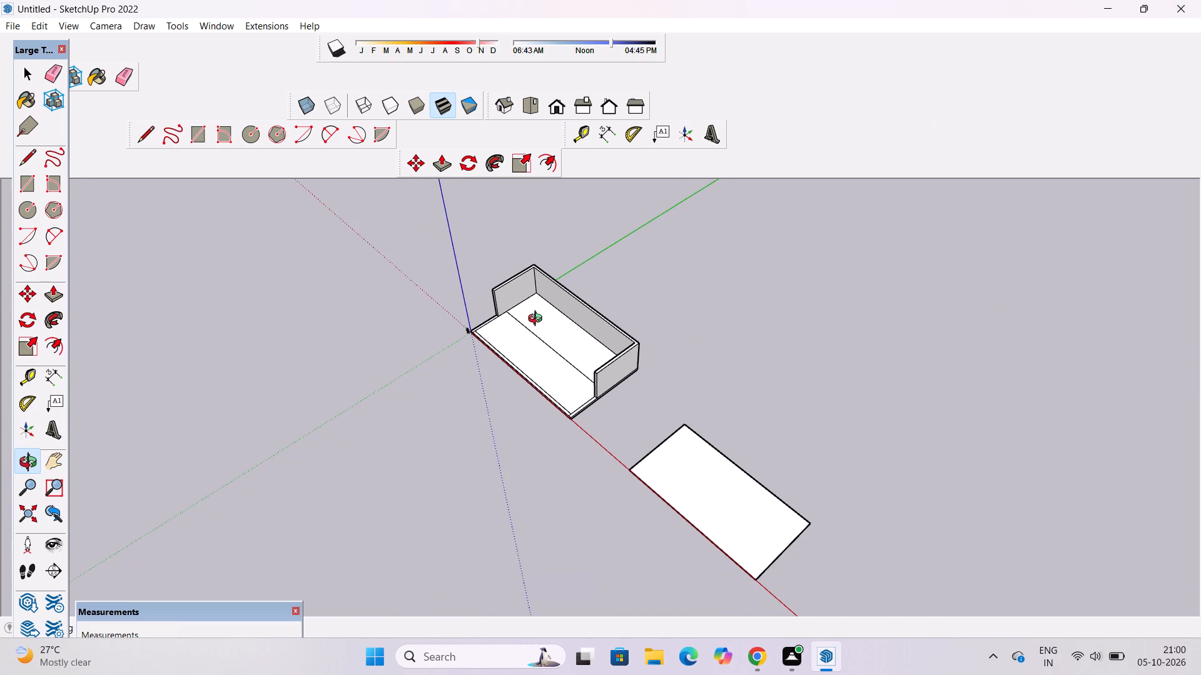
{"action": "scroll", "coordinate": [482, 367], "scroll_direction": "down", "scroll_amount": 2}
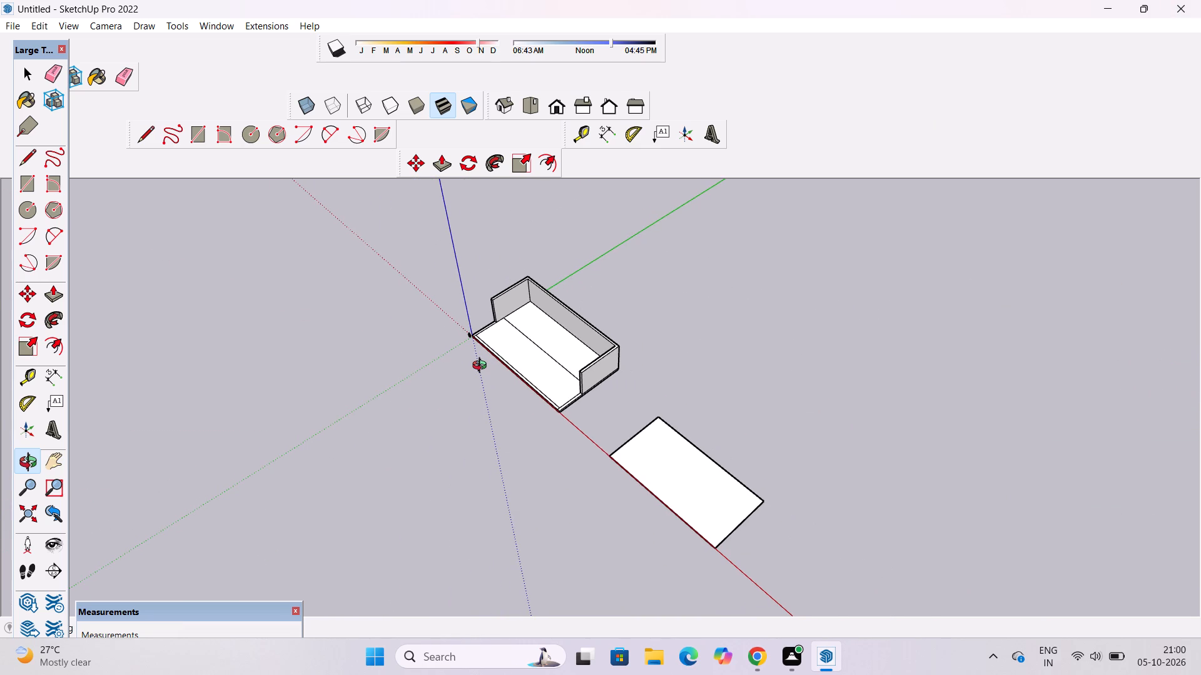
{"action": "scroll", "coordinate": [479, 381], "scroll_direction": "down", "scroll_amount": 2}
{"action": "left_click_drag", "start_coordinate": [487, 395], "coordinate": [502, 353]}
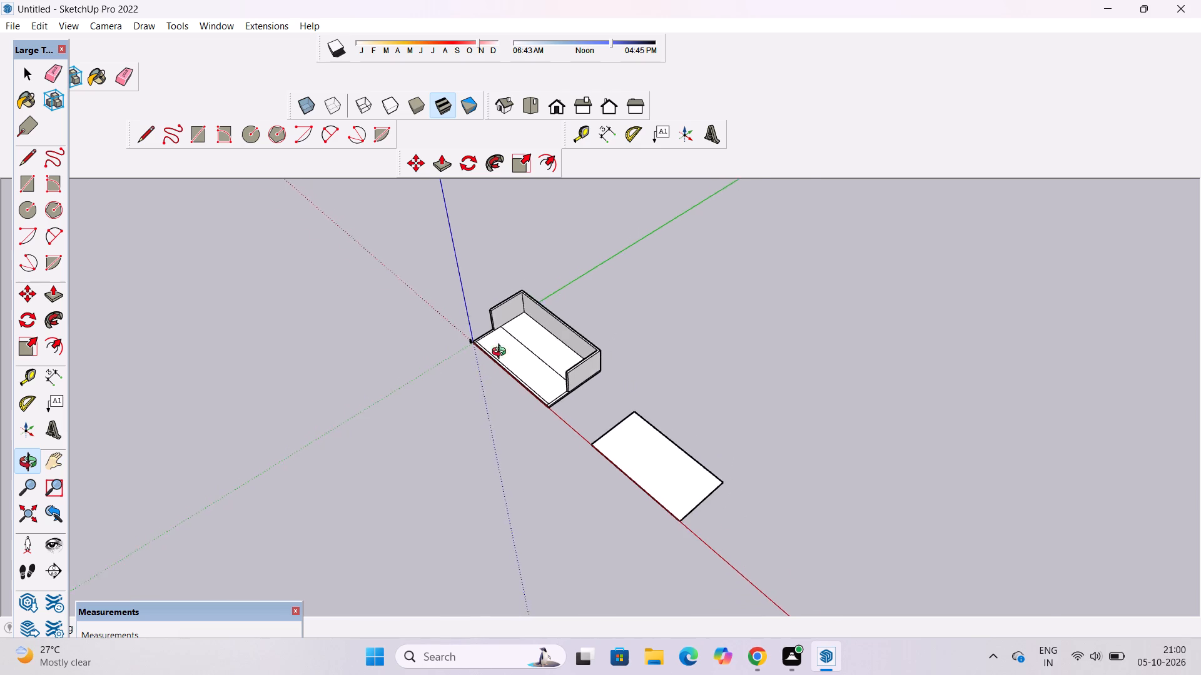
{"action": "left_click_drag", "start_coordinate": [502, 353], "coordinate": [534, 301]}
{"action": "scroll", "coordinate": [555, 289], "scroll_direction": "up", "scroll_amount": 15}
{"action": "scroll", "coordinate": [415, 399], "scroll_direction": "up", "scroll_amount": 2}
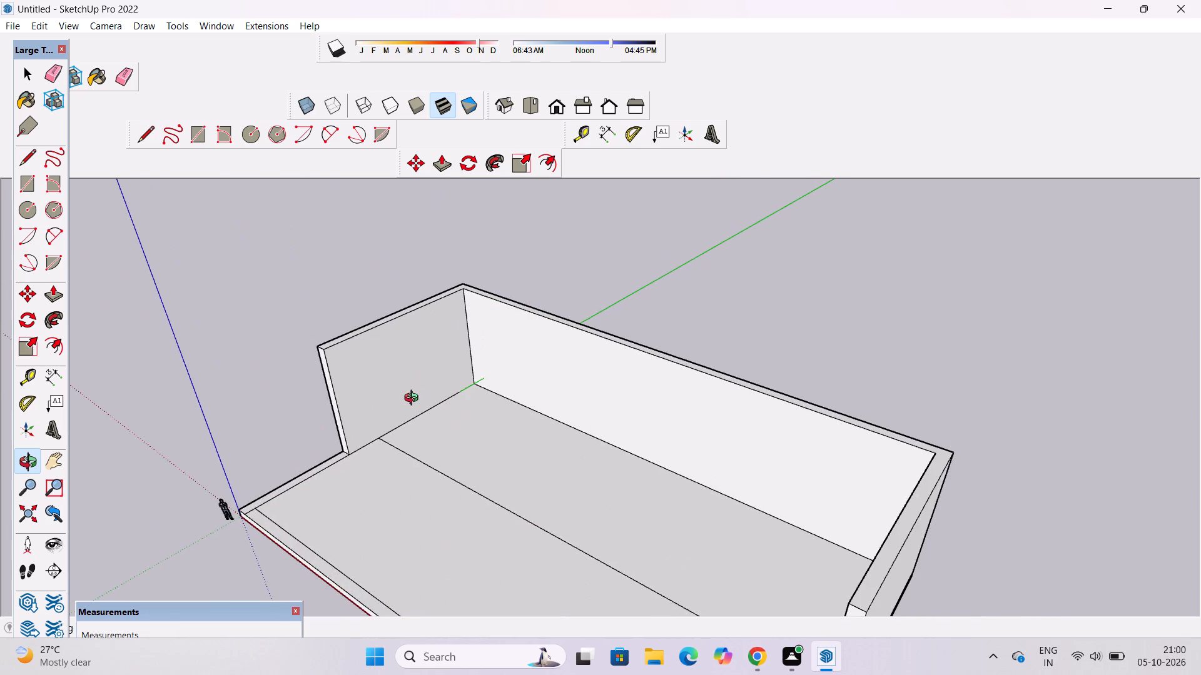
{"action": "scroll", "coordinate": [414, 401], "scroll_direction": "up", "scroll_amount": 1}
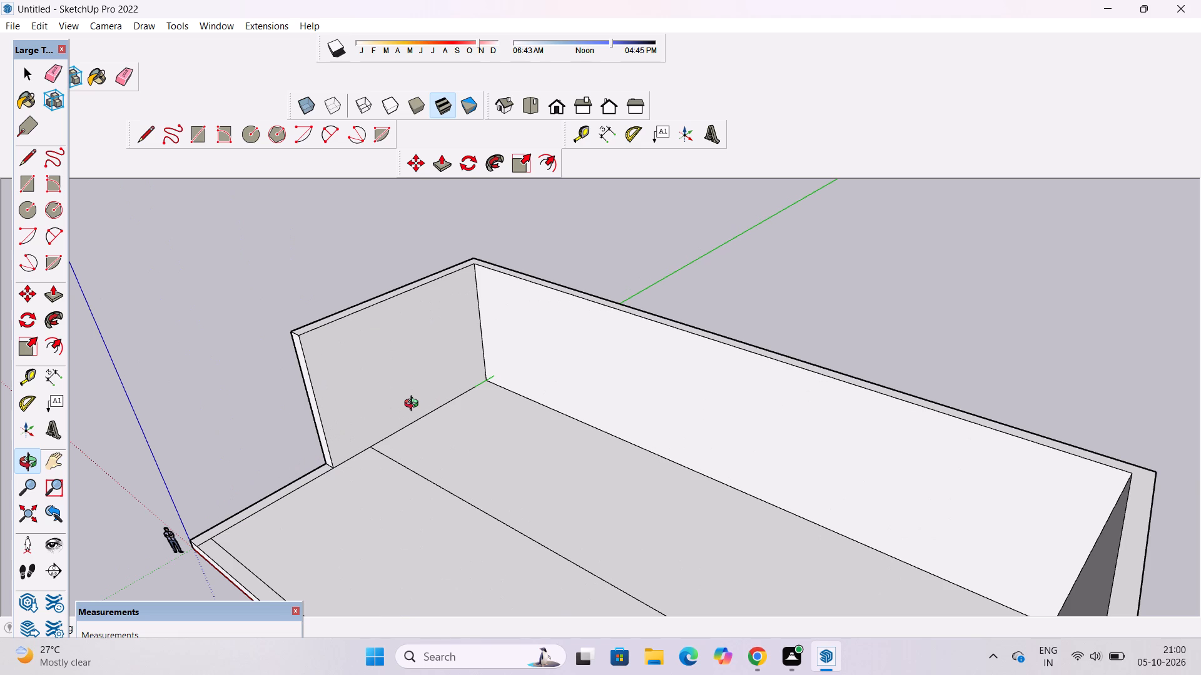
Examine the walled slab's interior and its position relative to the flat copy from several angles and distances.
{"action": "scroll", "coordinate": [467, 425], "scroll_direction": "down", "scroll_amount": 4}
{"action": "left_click_drag", "start_coordinate": [491, 419], "coordinate": [584, 472]}
{"action": "scroll", "coordinate": [502, 494], "scroll_direction": "up", "scroll_amount": 2}
{"action": "left_click_drag", "start_coordinate": [499, 492], "coordinate": [479, 427]}
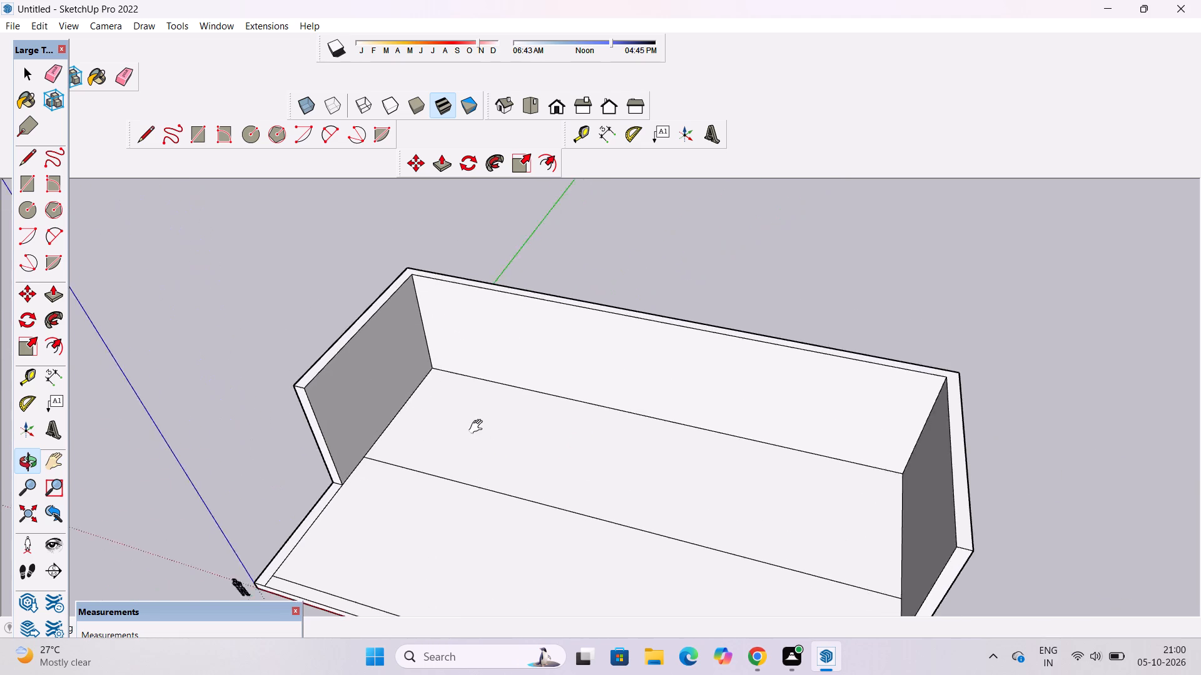
{"action": "left_click_drag", "start_coordinate": [479, 427], "coordinate": [476, 417]}
{"action": "left_click_drag", "start_coordinate": [397, 446], "coordinate": [522, 414]}
{"action": "scroll", "coordinate": [522, 414], "scroll_direction": "down", "scroll_amount": 6}
{"action": "left_click_drag", "start_coordinate": [529, 456], "coordinate": [510, 402], "text": "shift"}
{"action": "left_click_drag", "start_coordinate": [512, 402], "coordinate": [502, 391]}
{"action": "left_click_drag", "start_coordinate": [503, 389], "coordinate": [492, 403], "text": "shift"}
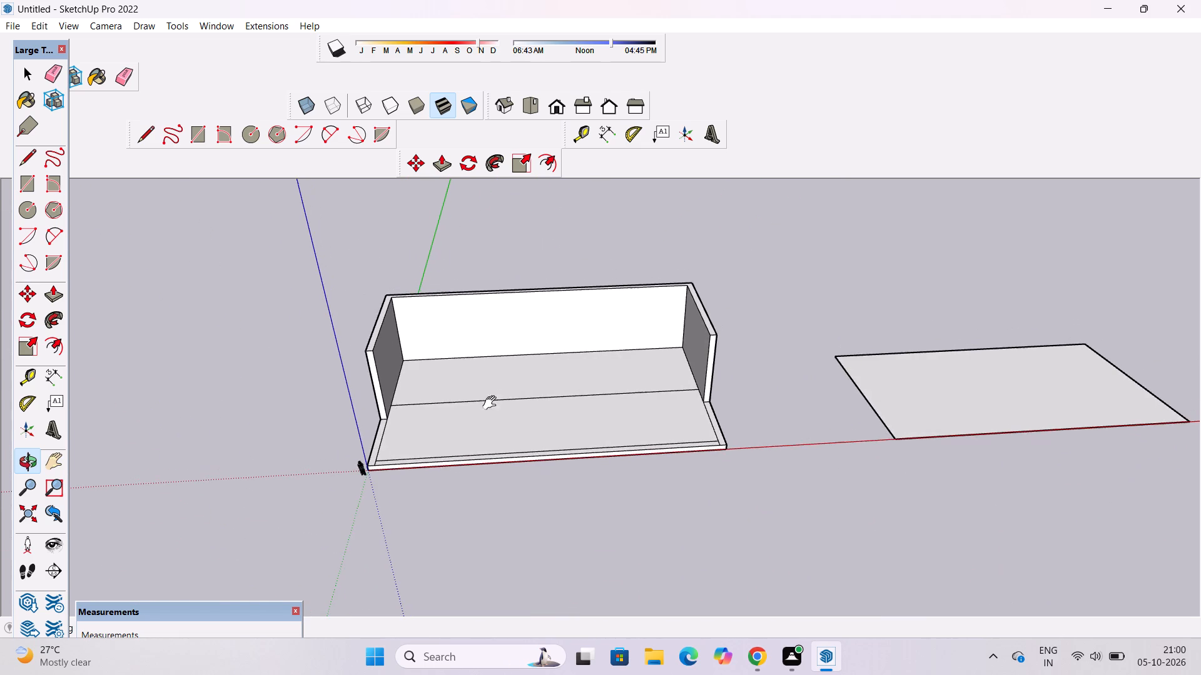
{"action": "left_click_drag", "start_coordinate": [492, 403], "coordinate": [492, 402], "text": "shift"}
{"action": "scroll", "coordinate": [485, 423], "scroll_direction": "down", "scroll_amount": 2}
{"action": "left_click_drag", "start_coordinate": [634, 366], "coordinate": [604, 372], "text": "shift"}
{"action": "scroll", "coordinate": [560, 423], "scroll_direction": "up", "scroll_amount": 4}
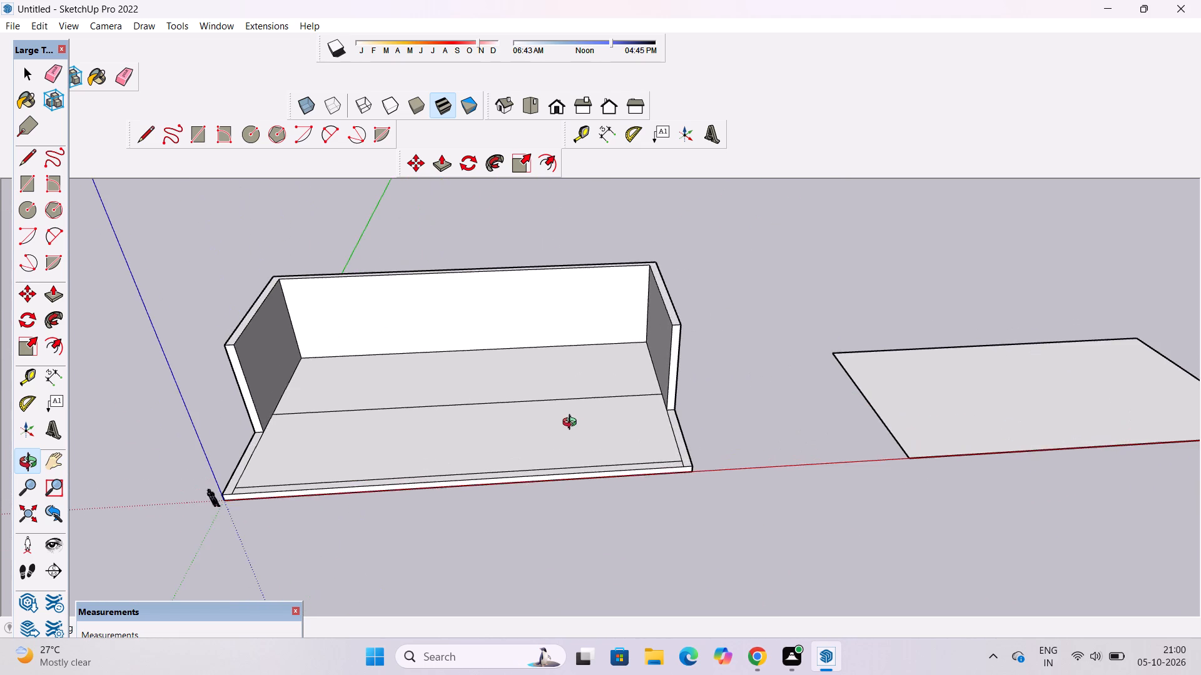
{"action": "left_click_drag", "start_coordinate": [572, 424], "coordinate": [506, 422]}
{"action": "left_click_drag", "start_coordinate": [502, 422], "coordinate": [504, 435], "text": "shift"}
{"action": "scroll", "coordinate": [504, 435], "scroll_direction": "down", "scroll_amount": 3}
{"action": "left_click_drag", "start_coordinate": [519, 422], "coordinate": [517, 436], "text": "shift"}
{"action": "key", "text": "space"}
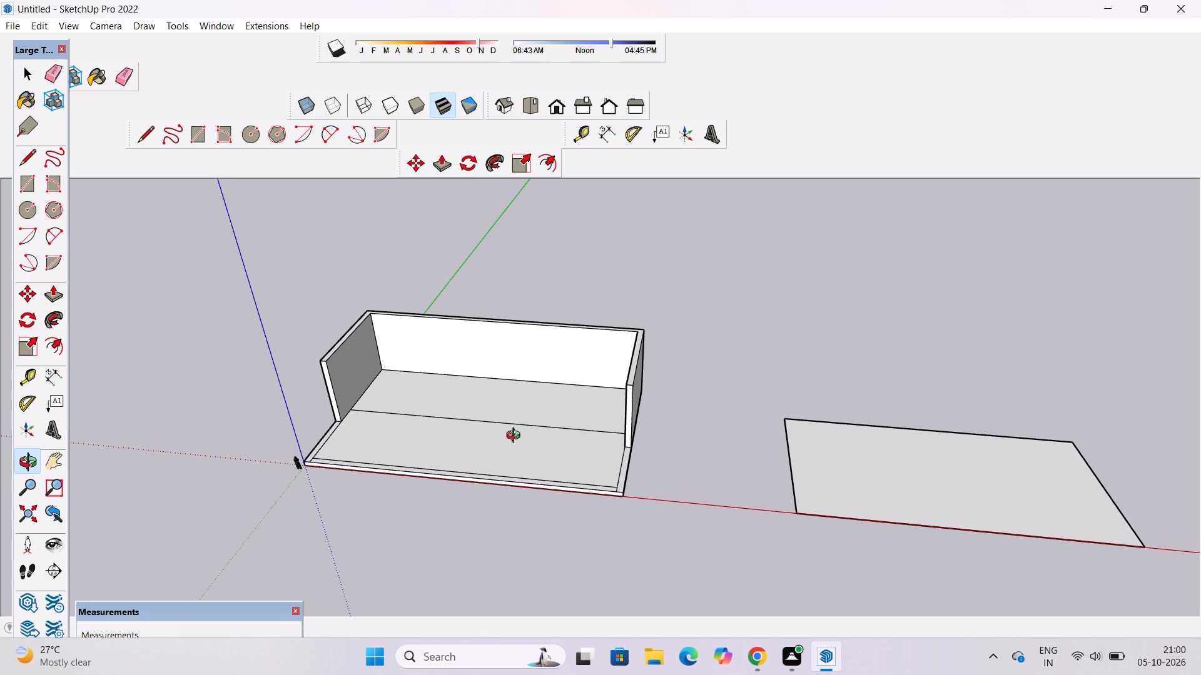
{"action": "scroll", "coordinate": [409, 397], "scroll_direction": "down", "scroll_amount": 6}
{"action": "scroll", "coordinate": [409, 397], "scroll_direction": "up", "scroll_amount": 5}
{"action": "scroll", "coordinate": [409, 397], "scroll_direction": "down", "scroll_amount": 4}
{"action": "key", "text": "o"}
{"action": "left_click_drag", "start_coordinate": [492, 434], "coordinate": [477, 400], "text": "shift"}
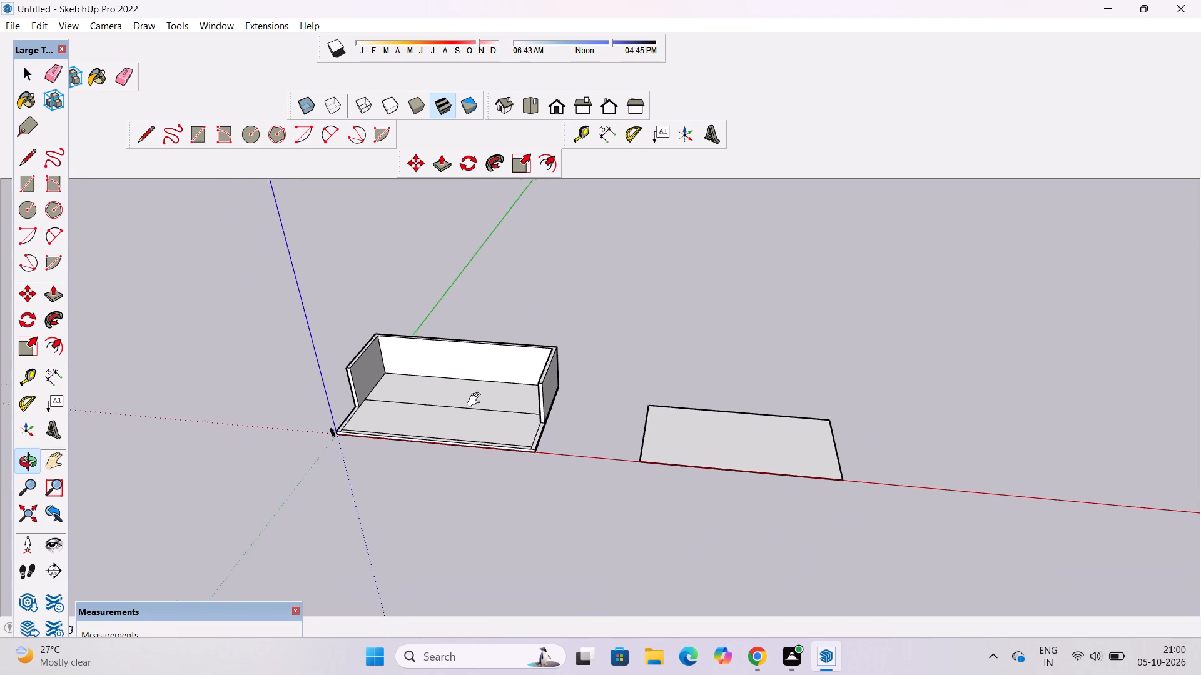
{"action": "left_click_drag", "start_coordinate": [477, 400], "coordinate": [475, 396], "text": "shift"}
{"action": "left_click_drag", "start_coordinate": [475, 396], "coordinate": [612, 422]}
{"action": "scroll", "coordinate": [547, 429], "scroll_direction": "up", "scroll_amount": 3}
{"action": "left_click", "coordinate": [542, 429], "text": "shift"}
Push/Pull the flat rectangular copy beside the walled slab up 2'.
{"action": "key", "text": "space"}
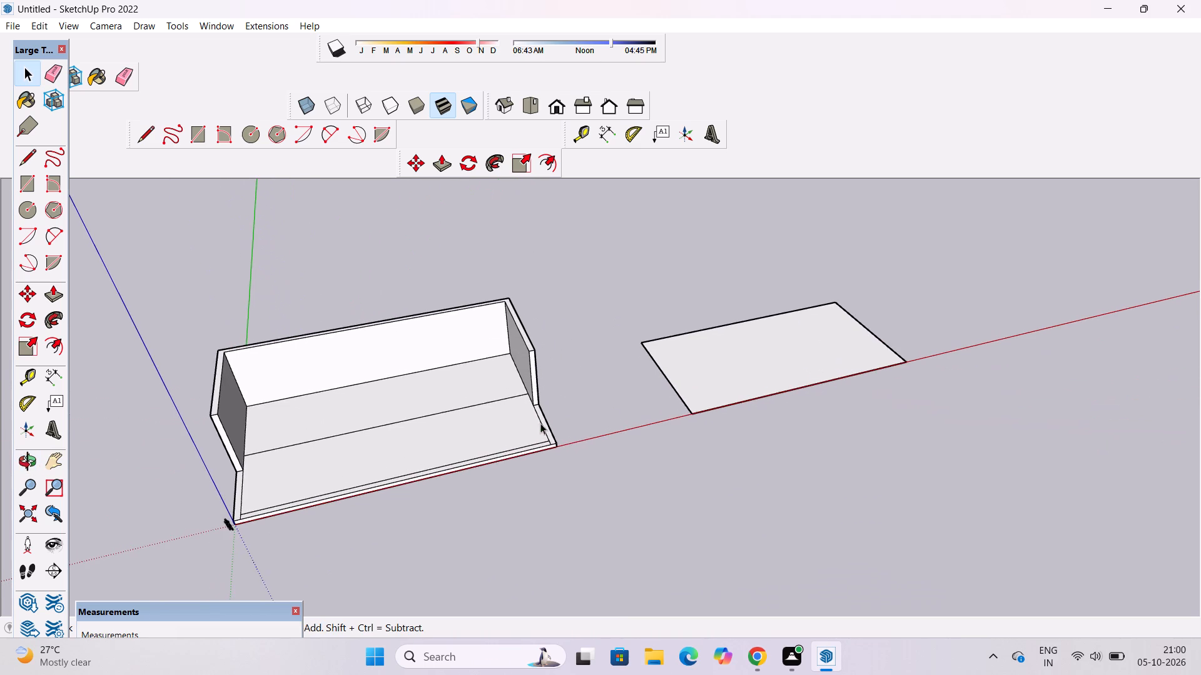
{"action": "scroll", "coordinate": [610, 412], "scroll_direction": "down", "scroll_amount": 3}
{"action": "triple_click", "coordinate": [757, 374]}
{"action": "left_click", "coordinate": [757, 374]}
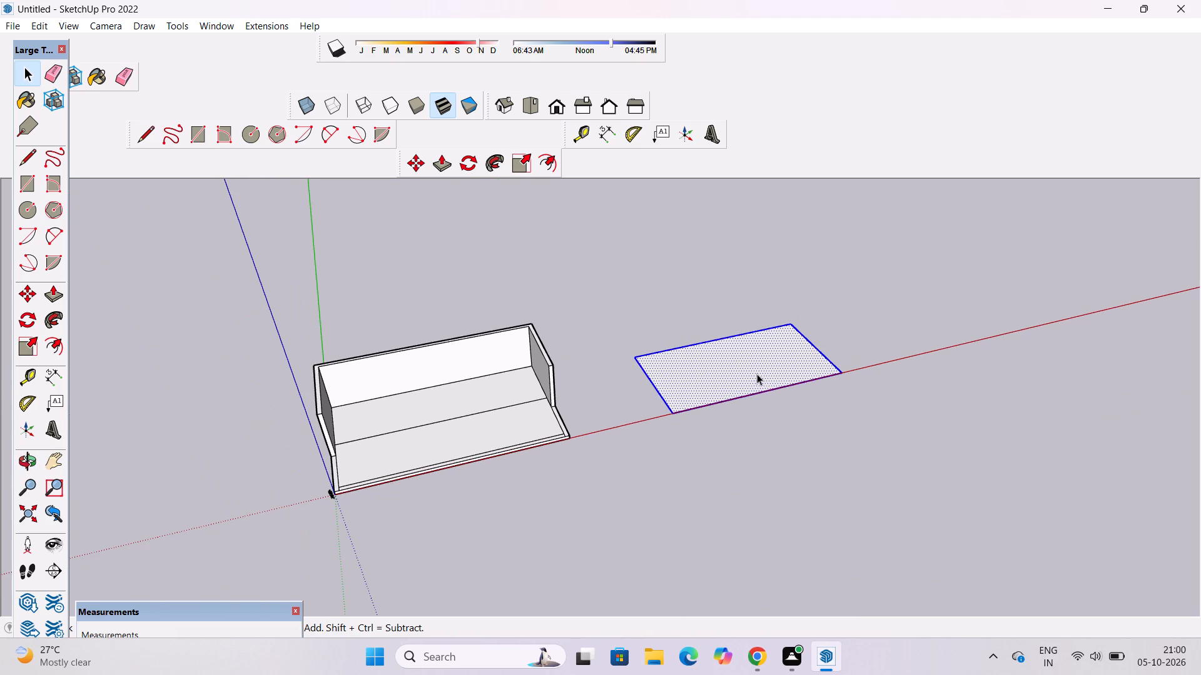
{"action": "left_click", "coordinate": [910, 302]}
{"action": "scroll", "coordinate": [702, 401], "scroll_direction": "down", "scroll_amount": 1}
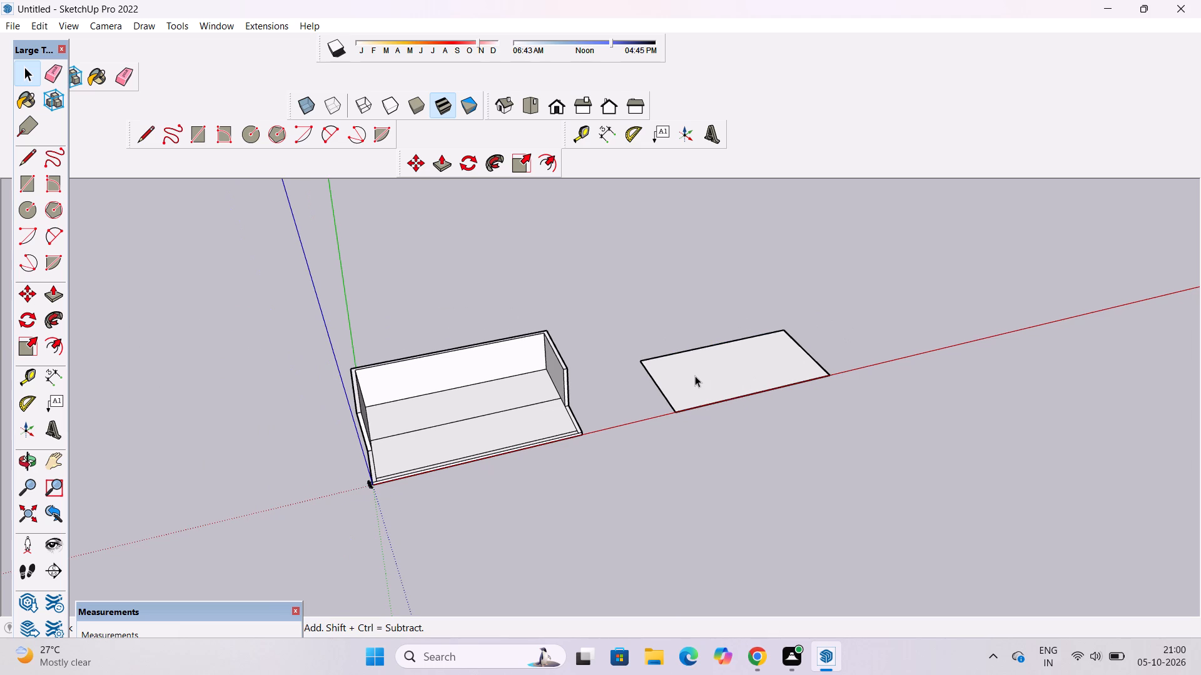
{"action": "left_click", "coordinate": [695, 376]}
{"action": "scroll", "coordinate": [695, 375], "scroll_direction": "up", "scroll_amount": 3}
{"action": "key", "text": "p"}
{"action": "left_click", "coordinate": [695, 375]}
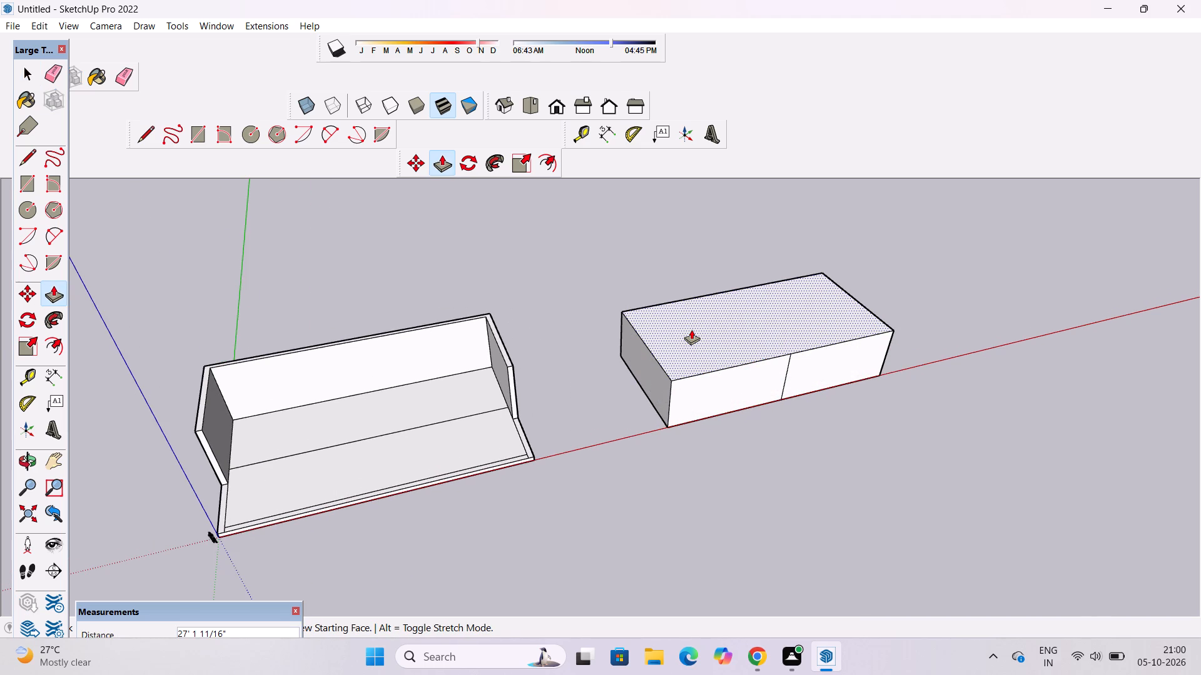
{"action": "type", "text": "2'"}
{"action": "key", "text": "Return"}
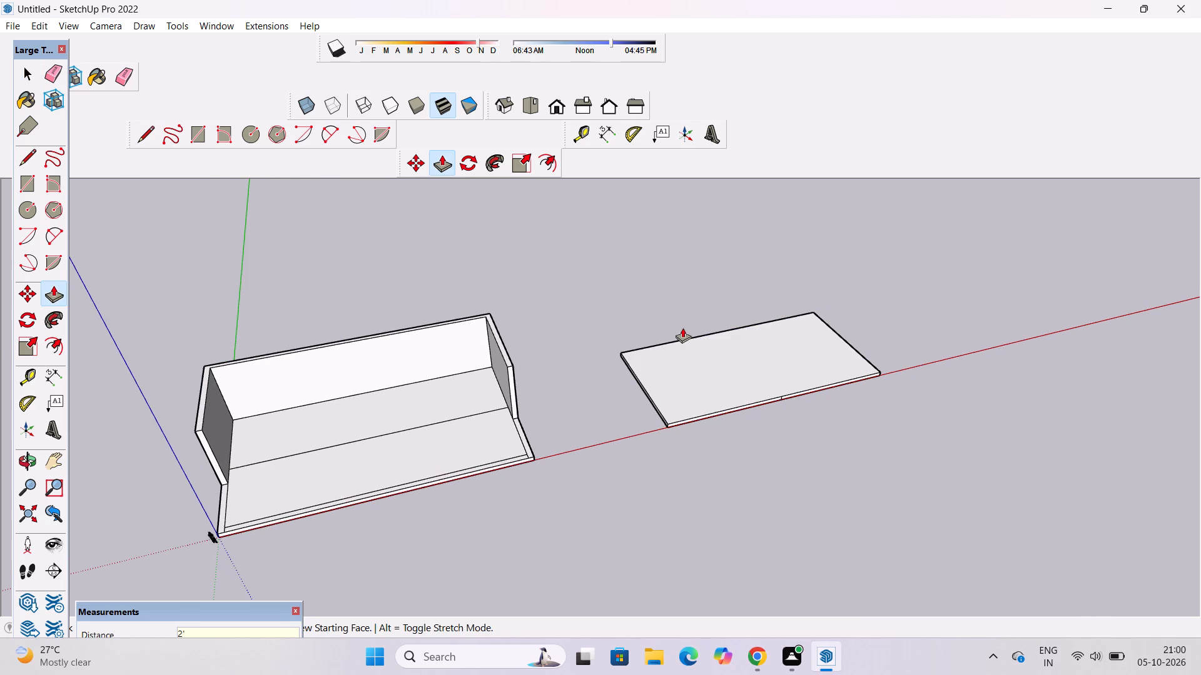
{"action": "key", "text": "space"}
Erase the short vertical line dividing the front edge face of the raised copy.
{"action": "scroll", "coordinate": [861, 430], "scroll_direction": "up", "scroll_amount": 13}
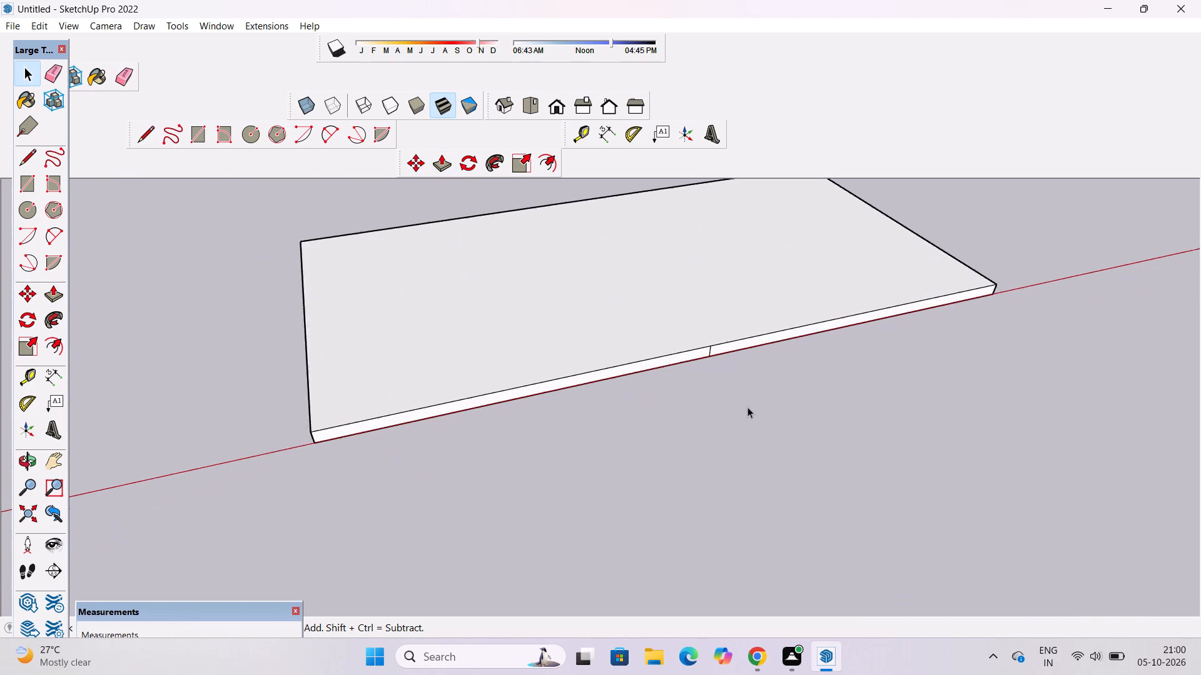
{"action": "scroll", "coordinate": [747, 407], "scroll_direction": "up", "scroll_amount": 8}
{"action": "key", "text": "e"}
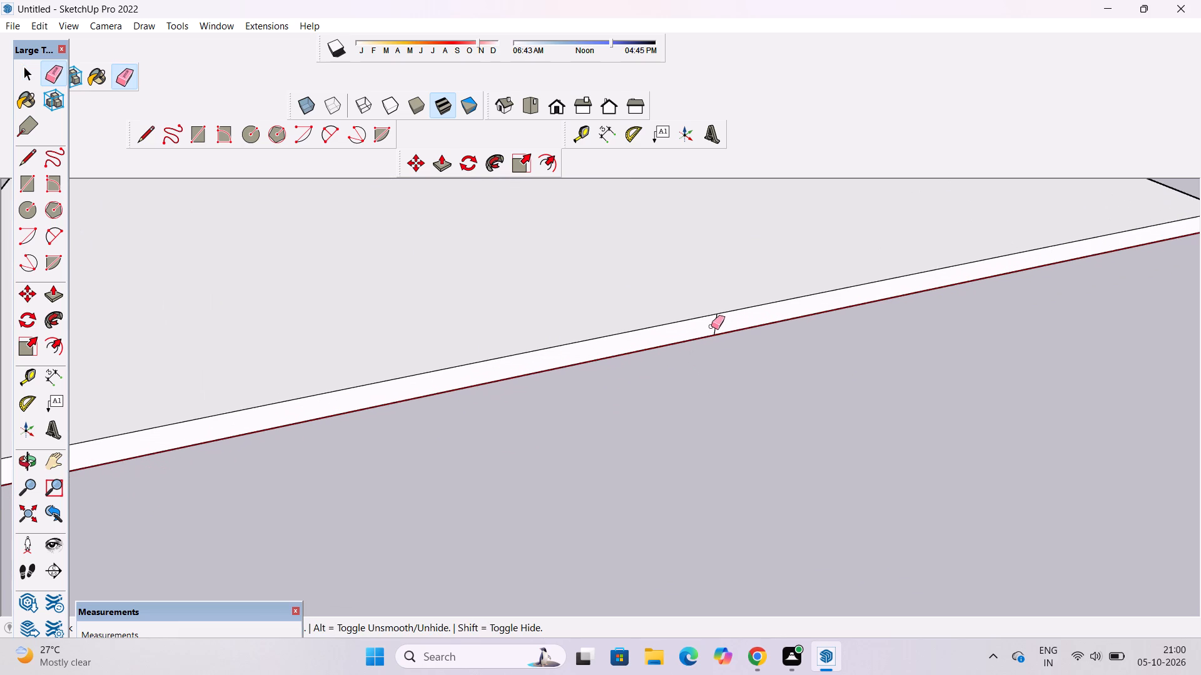
{"action": "left_click", "coordinate": [716, 324]}
Erase the short vertical line dividing the end face of the raised copy farthest from the walled slab.
{"action": "key", "text": "o"}
{"action": "scroll", "coordinate": [710, 361], "scroll_direction": "down", "scroll_amount": 7}
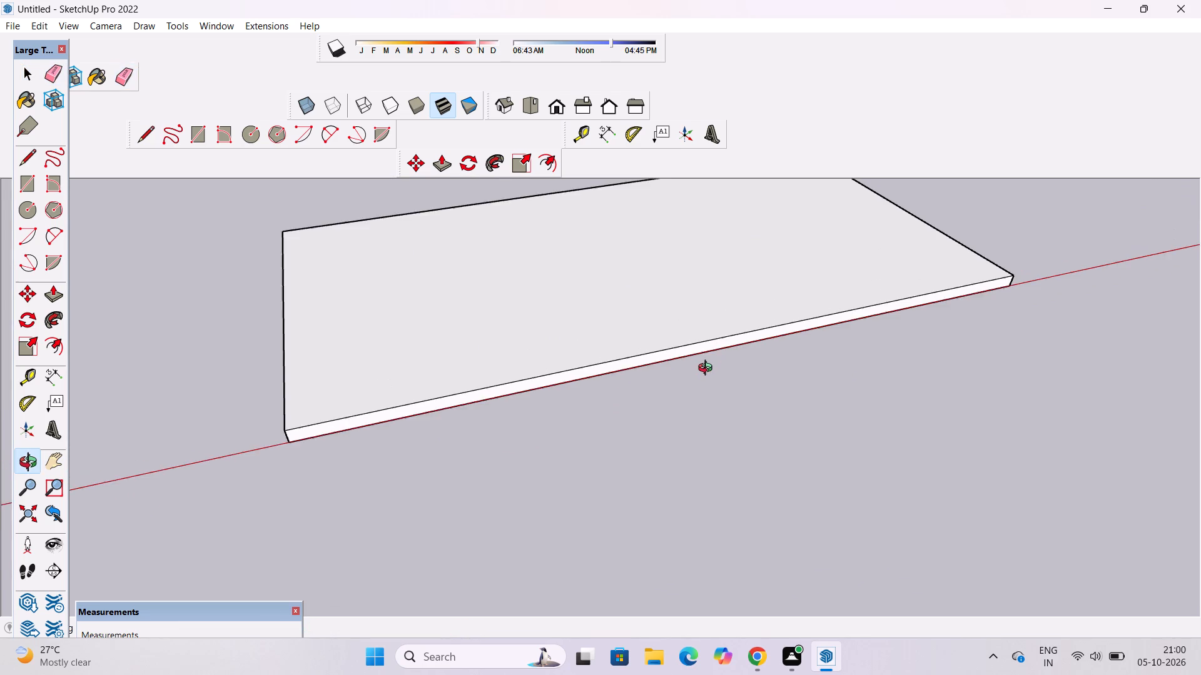
{"action": "scroll", "coordinate": [708, 369], "scroll_direction": "down", "scroll_amount": 9}
{"action": "left_click_drag", "start_coordinate": [917, 343], "coordinate": [616, 342]}
{"action": "left_click_drag", "start_coordinate": [918, 367], "coordinate": [556, 327]}
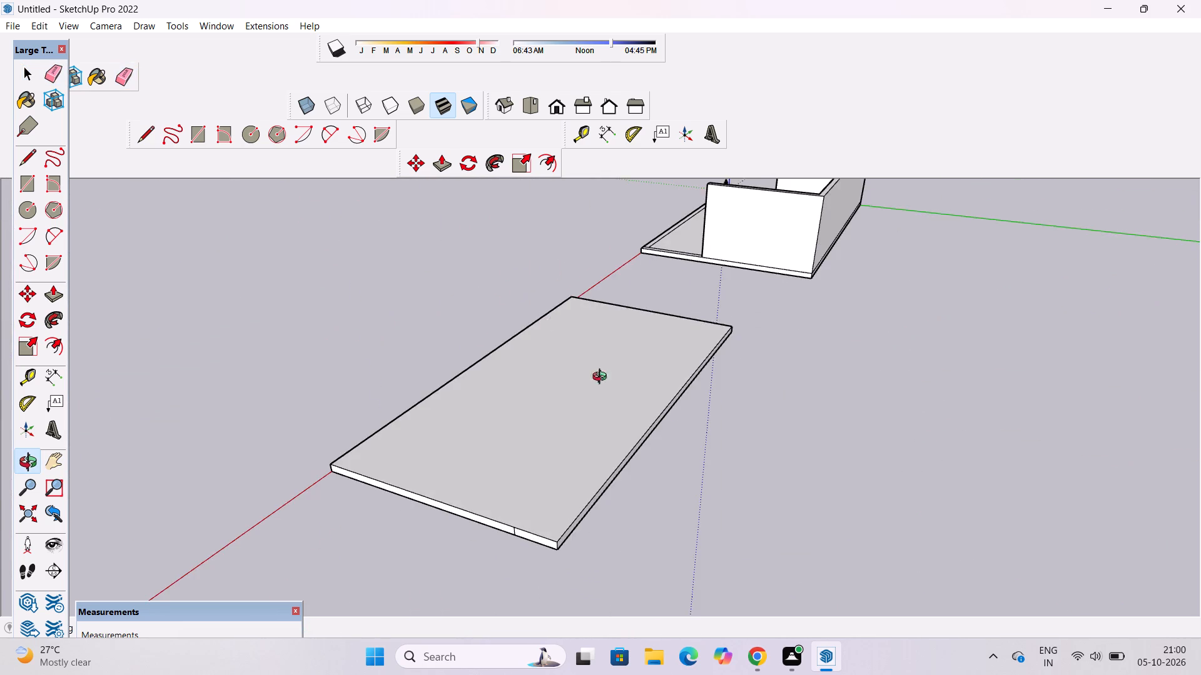
{"action": "left_click_drag", "start_coordinate": [672, 416], "coordinate": [478, 366]}
{"action": "left_click_drag", "start_coordinate": [478, 366], "coordinate": [767, 368]}
{"action": "scroll", "coordinate": [744, 444], "scroll_direction": "up", "scroll_amount": 6}
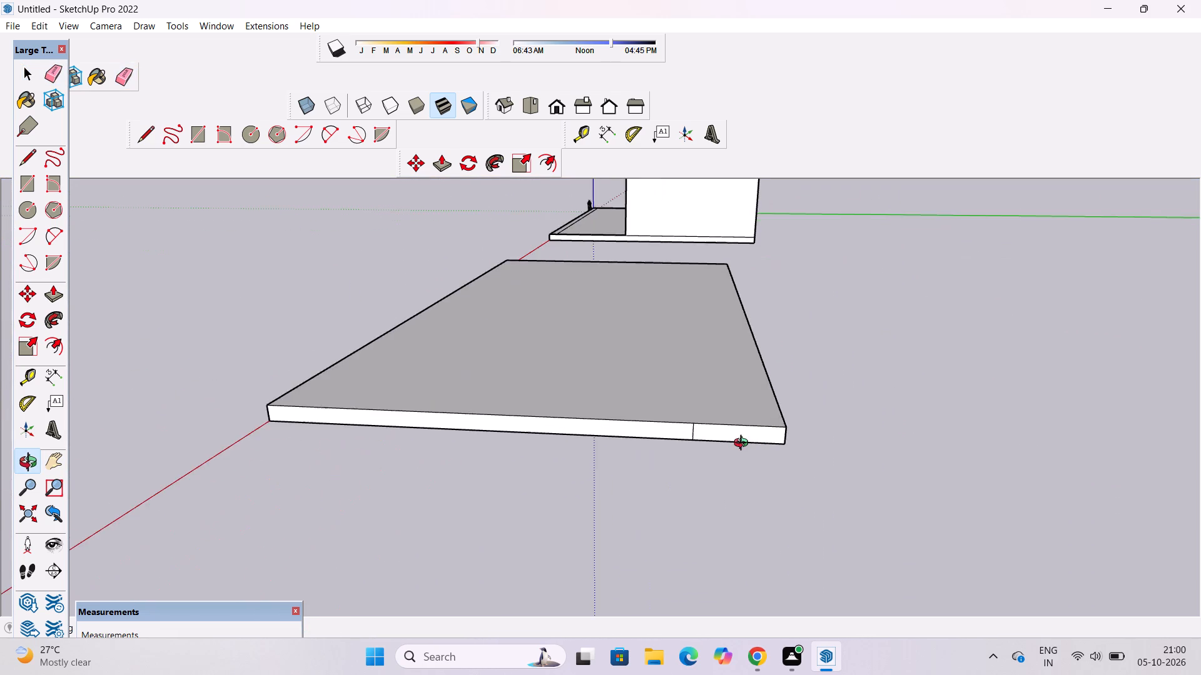
{"action": "scroll", "coordinate": [744, 444], "scroll_direction": "up", "scroll_amount": 6}
{"action": "key", "text": "e"}
{"action": "left_click_drag", "start_coordinate": [696, 422], "coordinate": [644, 422]}
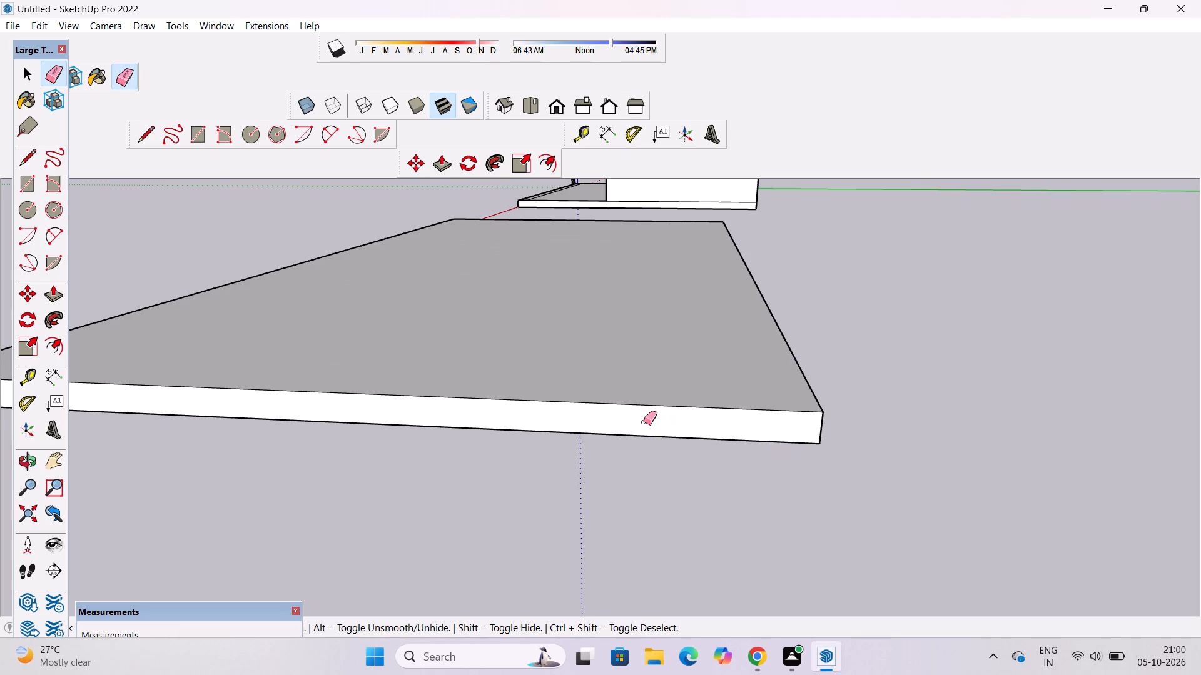
Examine the remaining edge faces of the raised copy from the rear, end and front.
{"action": "scroll", "coordinate": [644, 422], "scroll_direction": "down", "scroll_amount": 2}
{"action": "key", "text": "o"}
{"action": "scroll", "coordinate": [644, 422], "scroll_direction": "down", "scroll_amount": 7}
{"action": "left_click_drag", "start_coordinate": [976, 379], "coordinate": [661, 361]}
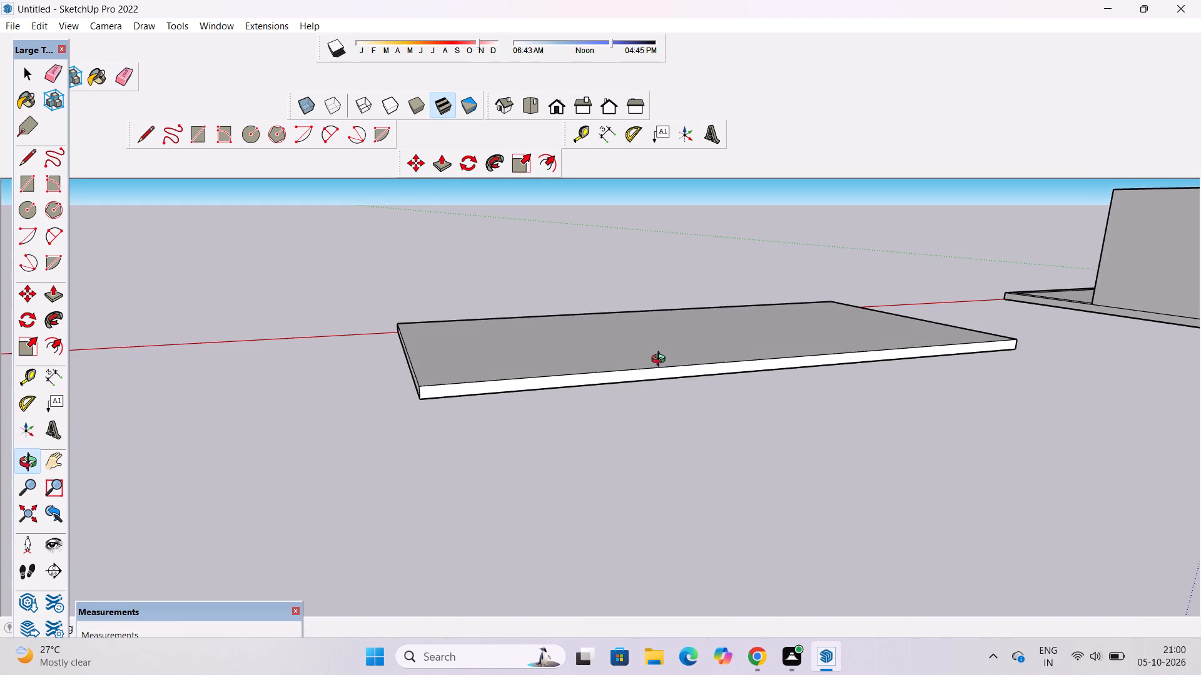
{"action": "left_click_drag", "start_coordinate": [554, 385], "coordinate": [1200, 375]}
{"action": "left_click_drag", "start_coordinate": [416, 374], "coordinate": [653, 414]}
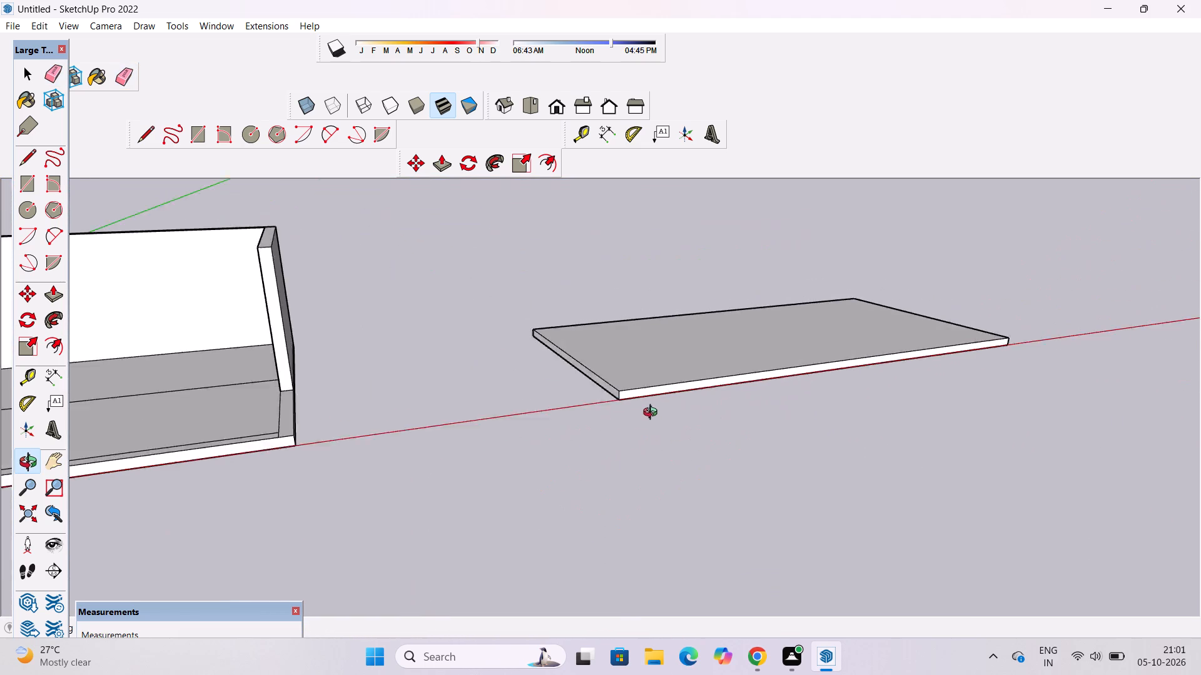
Examine the walled slab and the separate 2' slab together from the front, above and the end.
{"action": "left_click_drag", "start_coordinate": [653, 414], "coordinate": [631, 413]}
{"action": "scroll", "coordinate": [629, 396], "scroll_direction": "down", "scroll_amount": 5}
{"action": "left_click_drag", "start_coordinate": [637, 374], "coordinate": [632, 434]}
{"action": "left_click_drag", "start_coordinate": [631, 434], "coordinate": [570, 423], "text": "shift"}
{"action": "scroll", "coordinate": [572, 414], "scroll_direction": "down", "scroll_amount": 6, "text": "shift"}
{"action": "left_click_drag", "start_coordinate": [570, 414], "coordinate": [611, 410], "text": "shift"}
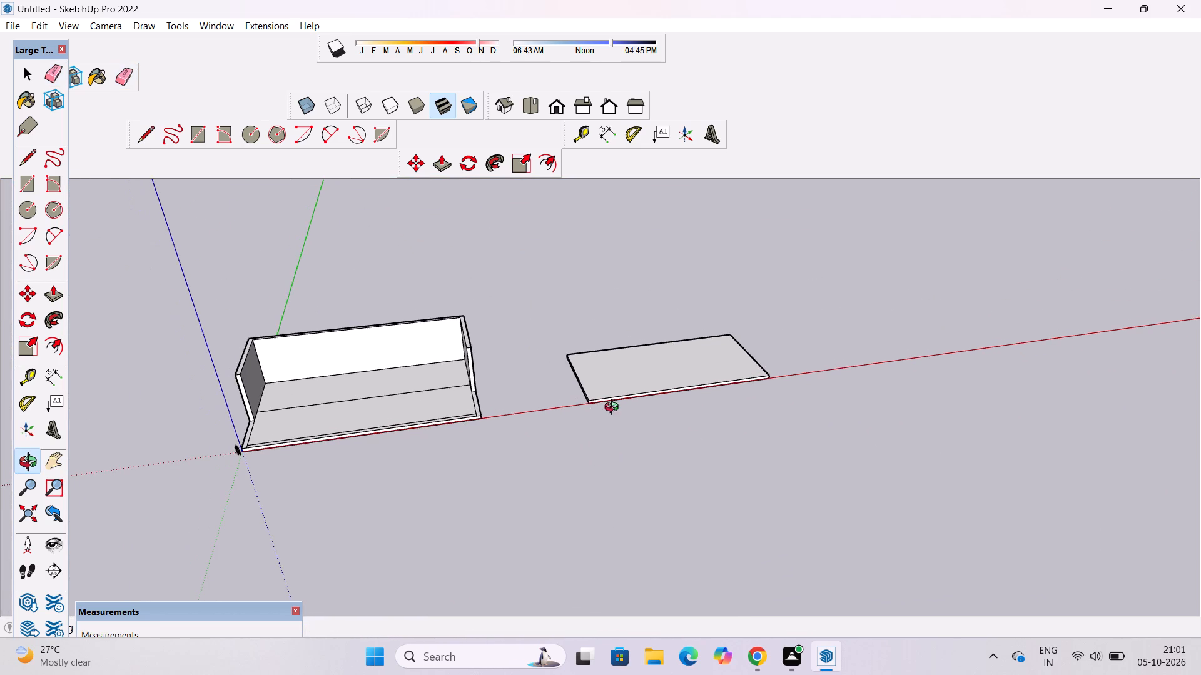
{"action": "left_click_drag", "start_coordinate": [437, 418], "coordinate": [567, 396], "text": "shift"}
{"action": "left_click_drag", "start_coordinate": [567, 396], "coordinate": [566, 394]}
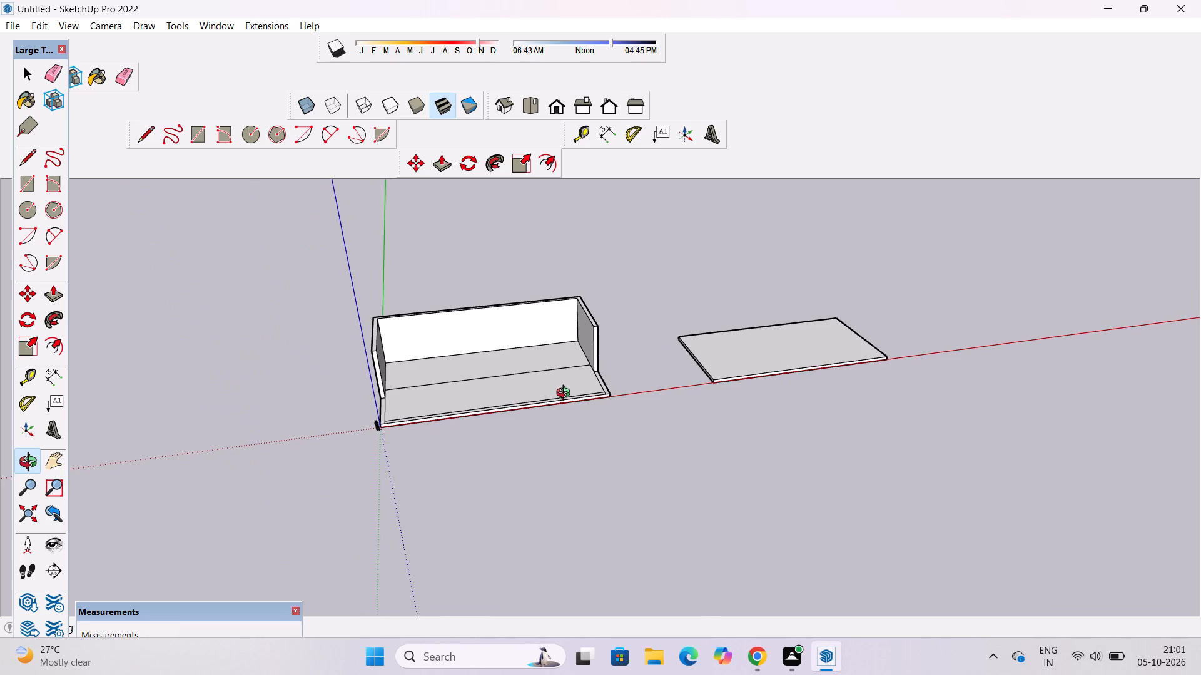
{"action": "left_click_drag", "start_coordinate": [566, 394], "coordinate": [557, 329]}
{"action": "scroll", "coordinate": [556, 325], "scroll_direction": "down", "scroll_amount": 3}
{"action": "left_click_drag", "start_coordinate": [557, 327], "coordinate": [562, 372], "text": "shift"}
{"action": "left_click_drag", "start_coordinate": [564, 376], "coordinate": [602, 459]}
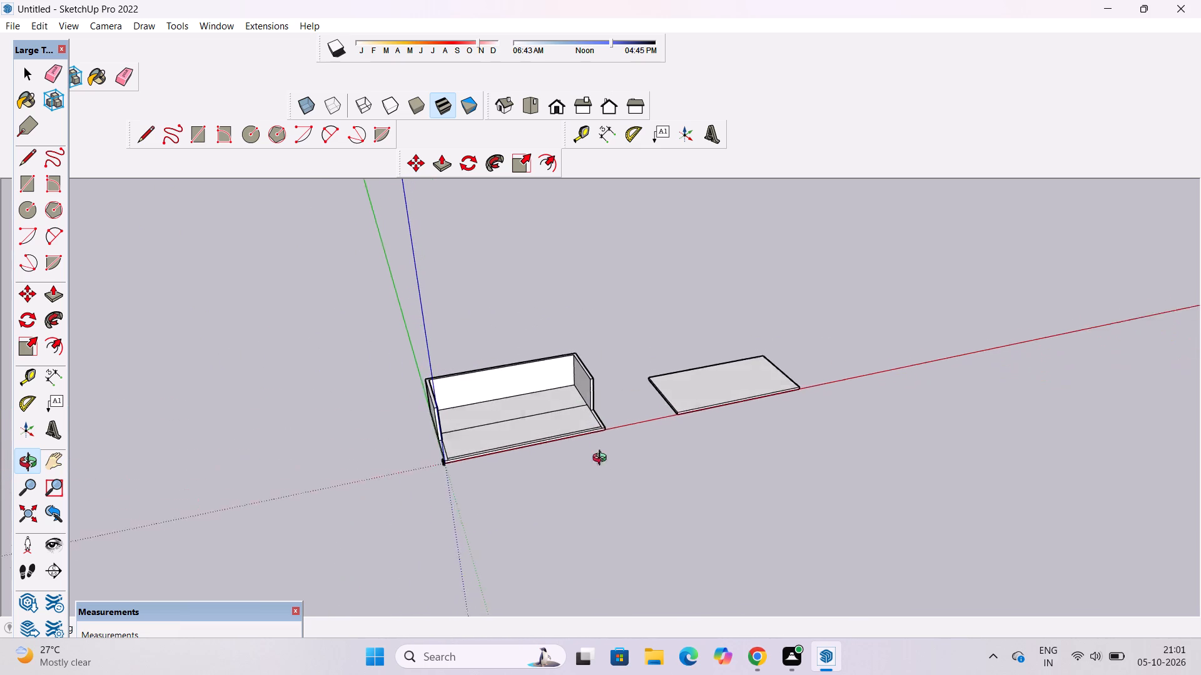
{"action": "left_click_drag", "start_coordinate": [602, 459], "coordinate": [615, 500]}
{"action": "scroll", "coordinate": [615, 404], "scroll_direction": "up", "scroll_amount": 4}
{"action": "left_click_drag", "start_coordinate": [332, 480], "coordinate": [545, 316]}
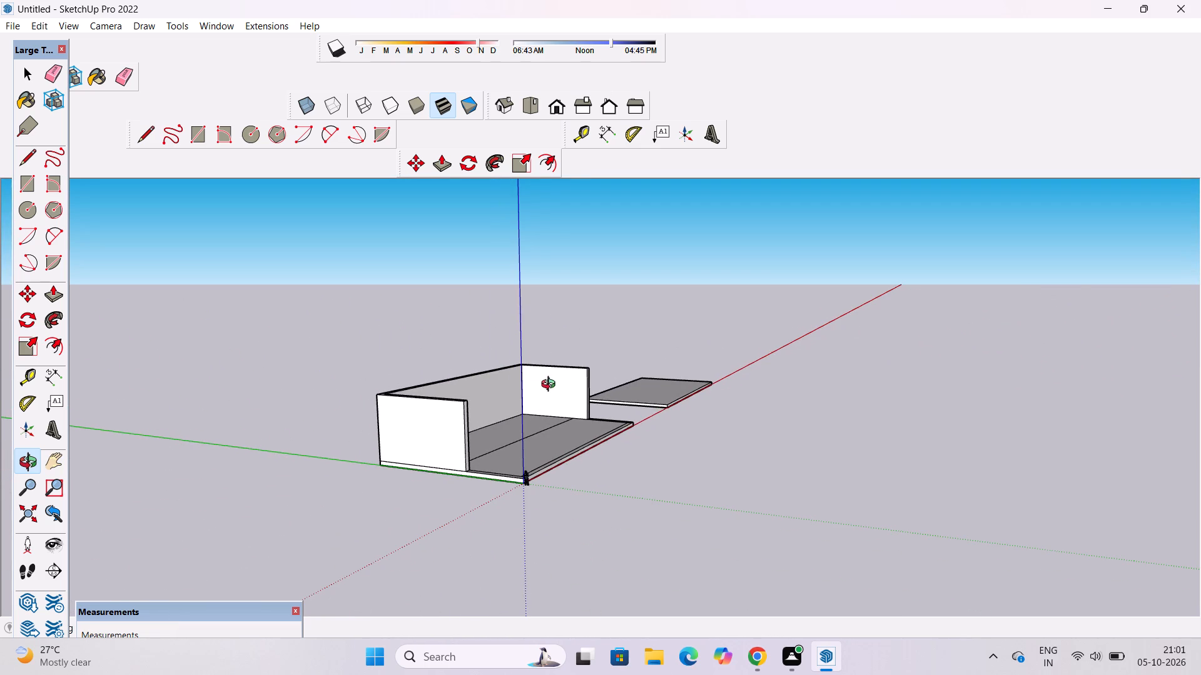
{"action": "left_click_drag", "start_coordinate": [551, 386], "coordinate": [510, 382], "text": "shift"}
{"action": "left_click_drag", "start_coordinate": [510, 382], "coordinate": [546, 418]}
{"action": "scroll", "coordinate": [517, 421], "scroll_direction": "up", "scroll_amount": 3}
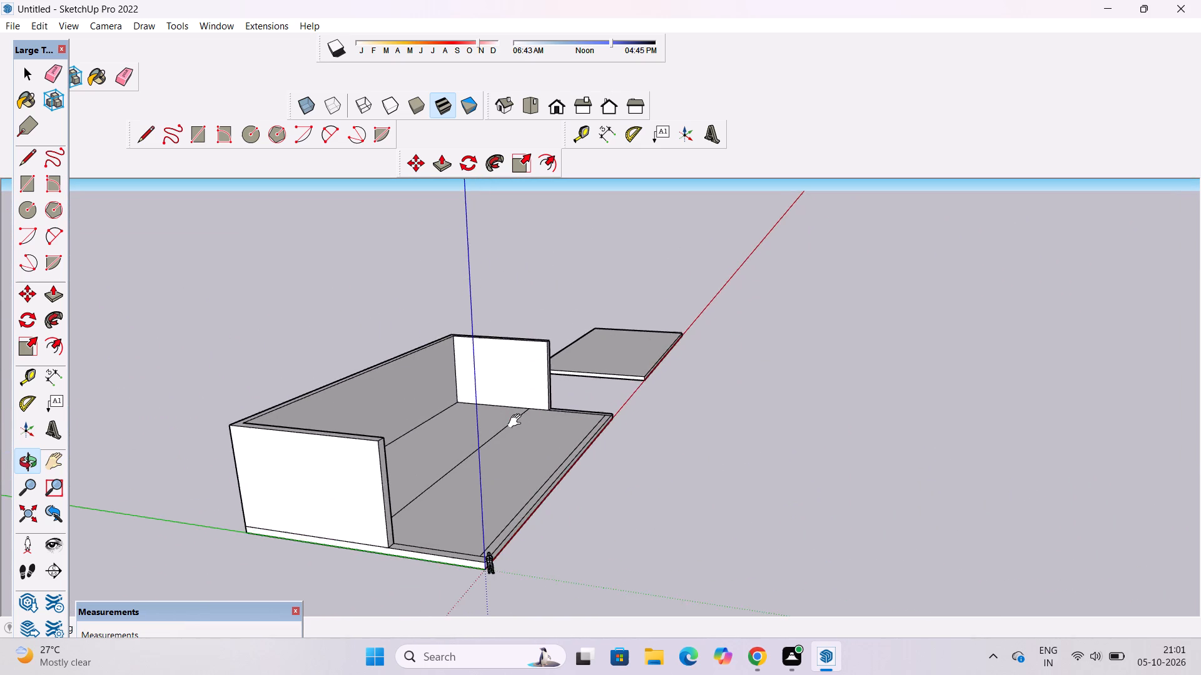
{"action": "left_click_drag", "start_coordinate": [517, 421], "coordinate": [522, 471], "text": "shift"}
{"action": "scroll", "coordinate": [806, 301], "scroll_direction": "up", "scroll_amount": 4}
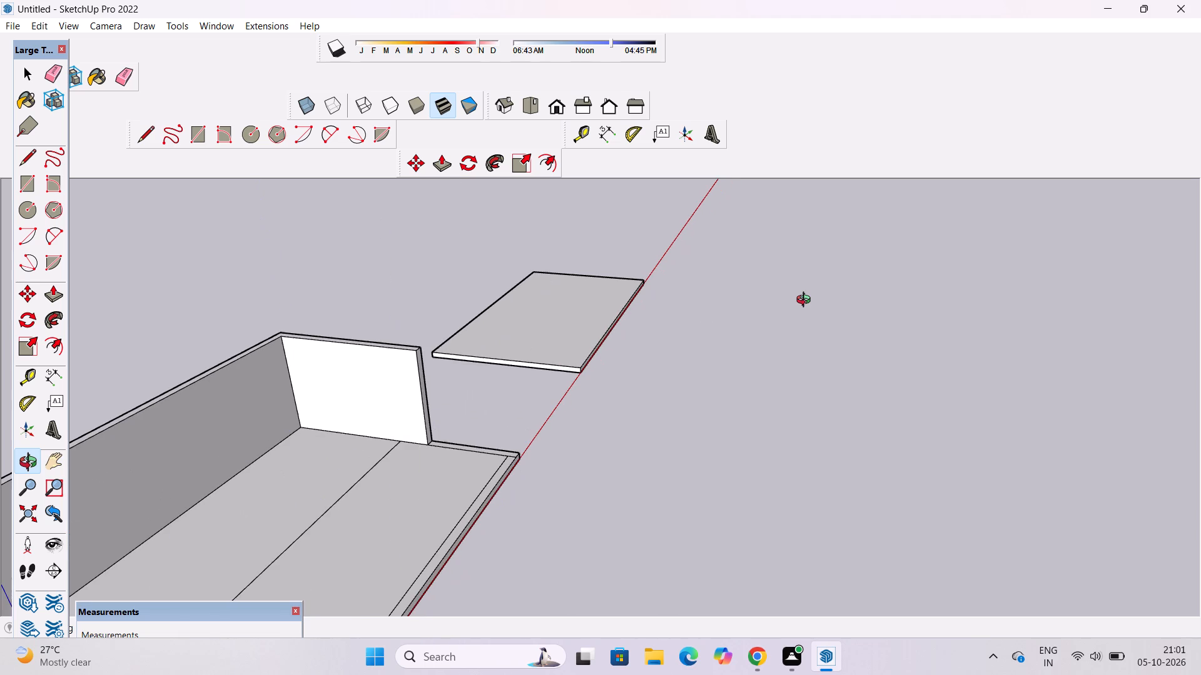
Select all connected geometry of the separate 2' slab and make it a group.
{"action": "key", "text": "space"}
{"action": "triple_click", "coordinate": [515, 341]}
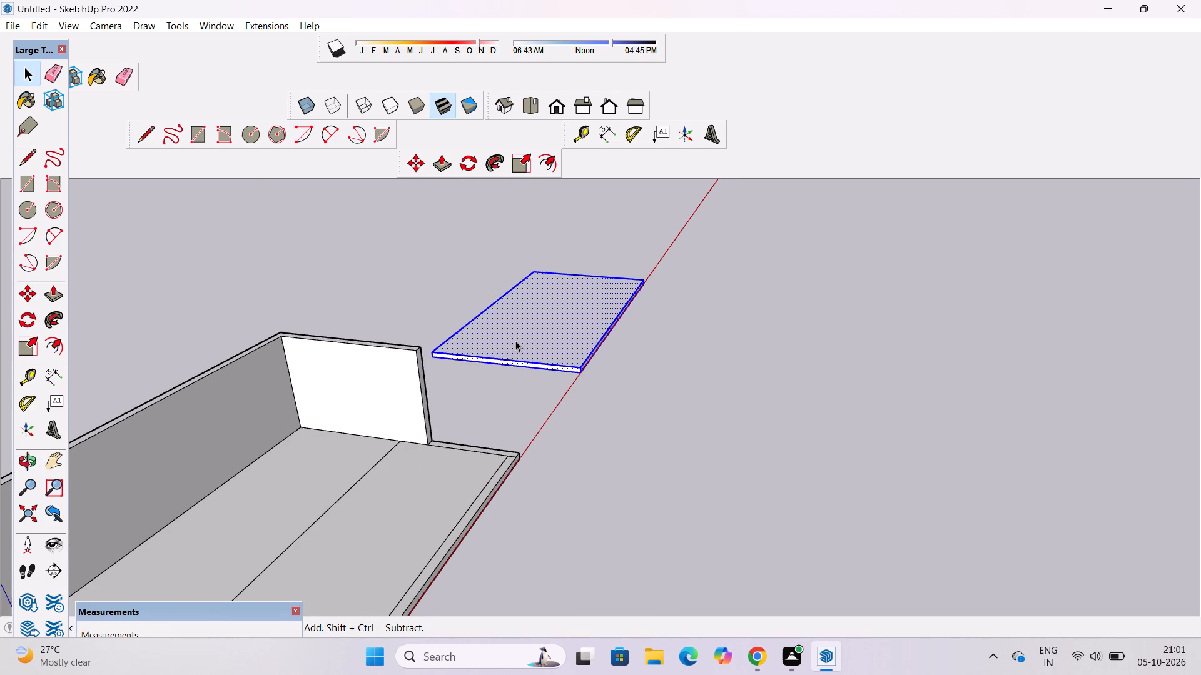
{"action": "right_click", "coordinate": [515, 341]}
{"action": "left_click", "coordinate": [567, 466]}
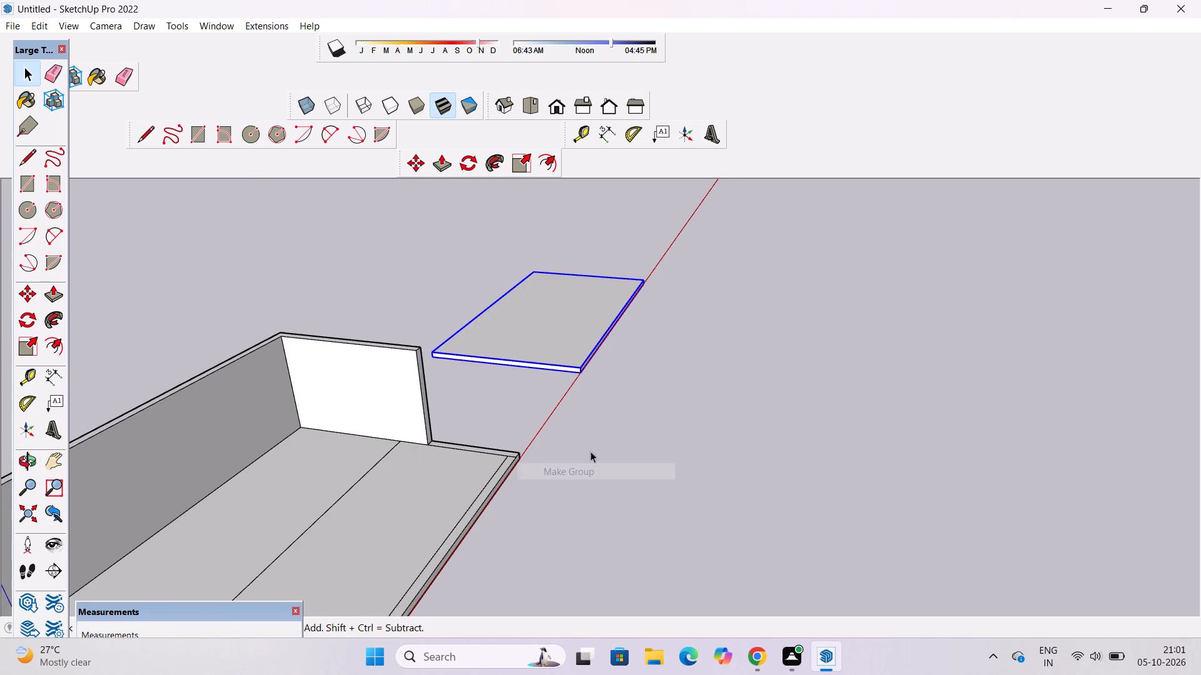
Move the grouped slab, using its bottom rear corner on the end facing the walled slab as base point.
{"action": "key", "text": "m"}
{"action": "scroll", "coordinate": [461, 359], "scroll_direction": "up", "scroll_amount": 10}
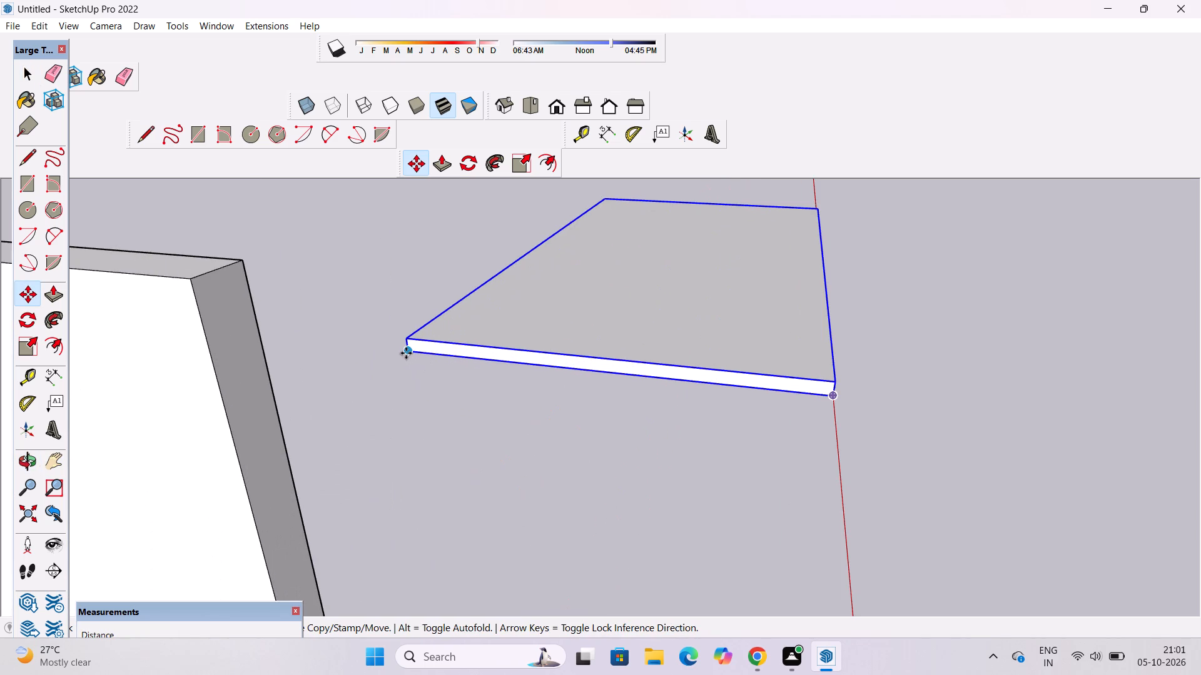
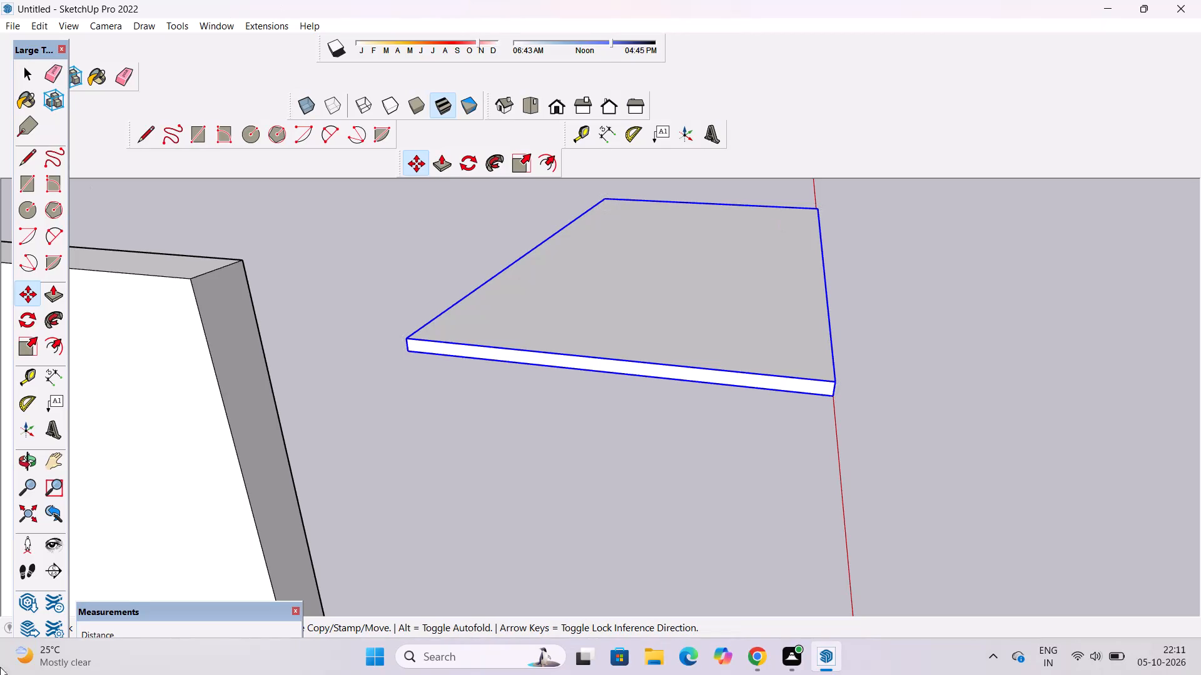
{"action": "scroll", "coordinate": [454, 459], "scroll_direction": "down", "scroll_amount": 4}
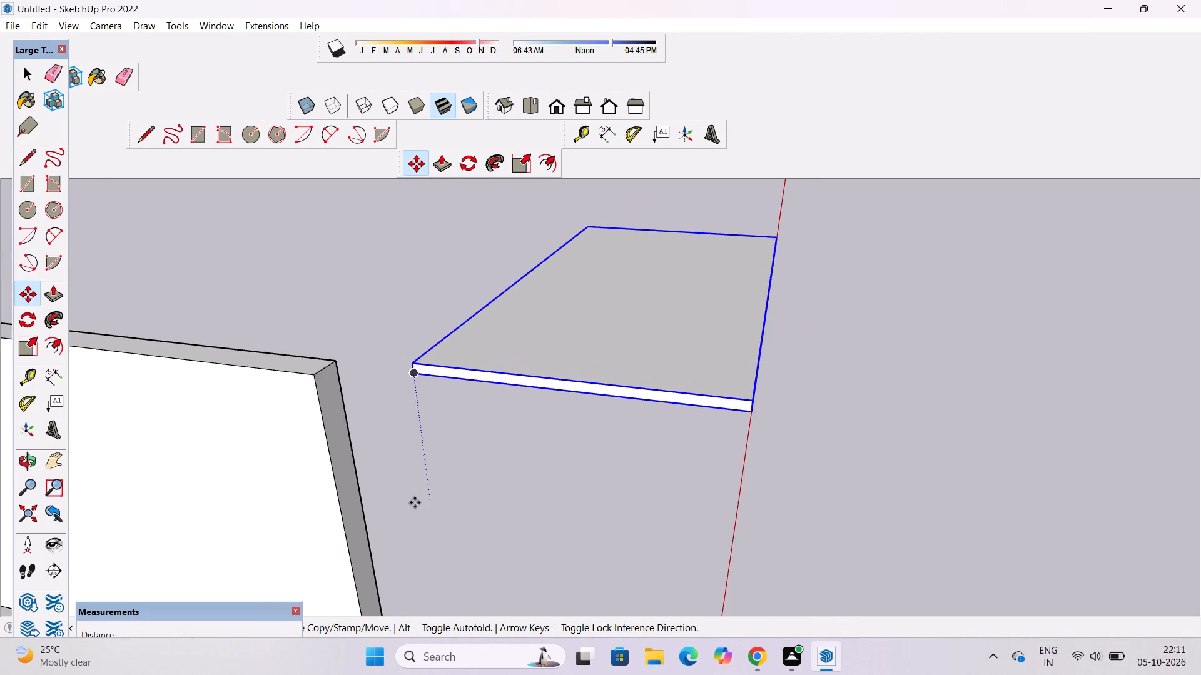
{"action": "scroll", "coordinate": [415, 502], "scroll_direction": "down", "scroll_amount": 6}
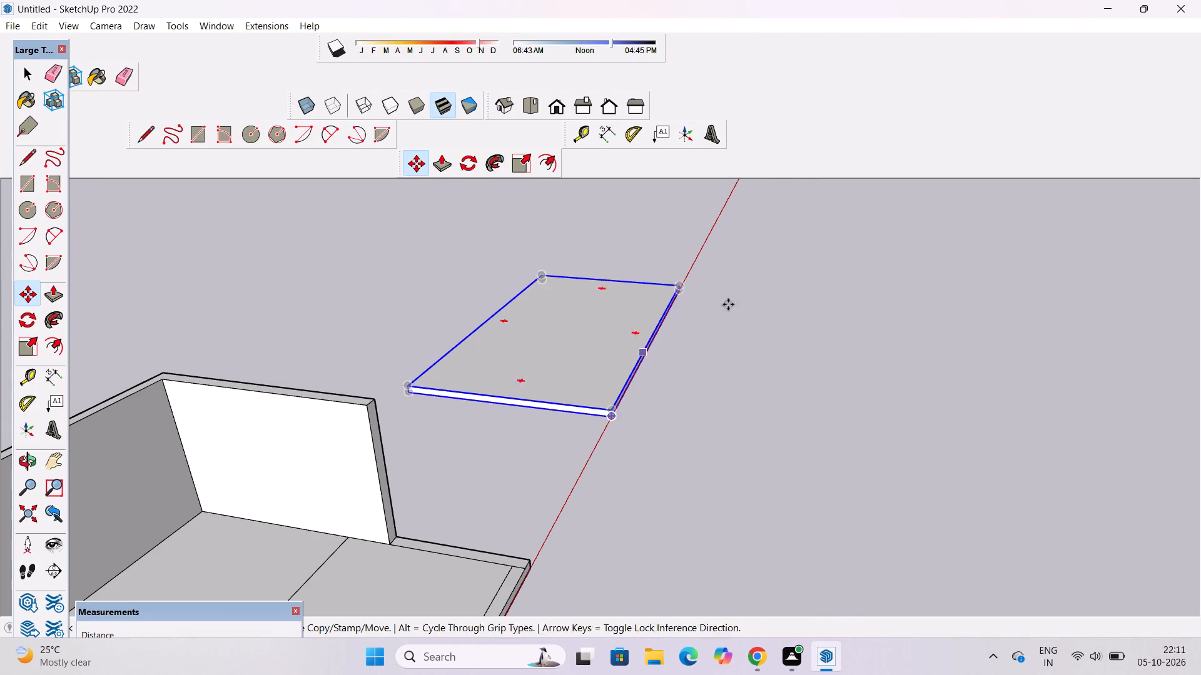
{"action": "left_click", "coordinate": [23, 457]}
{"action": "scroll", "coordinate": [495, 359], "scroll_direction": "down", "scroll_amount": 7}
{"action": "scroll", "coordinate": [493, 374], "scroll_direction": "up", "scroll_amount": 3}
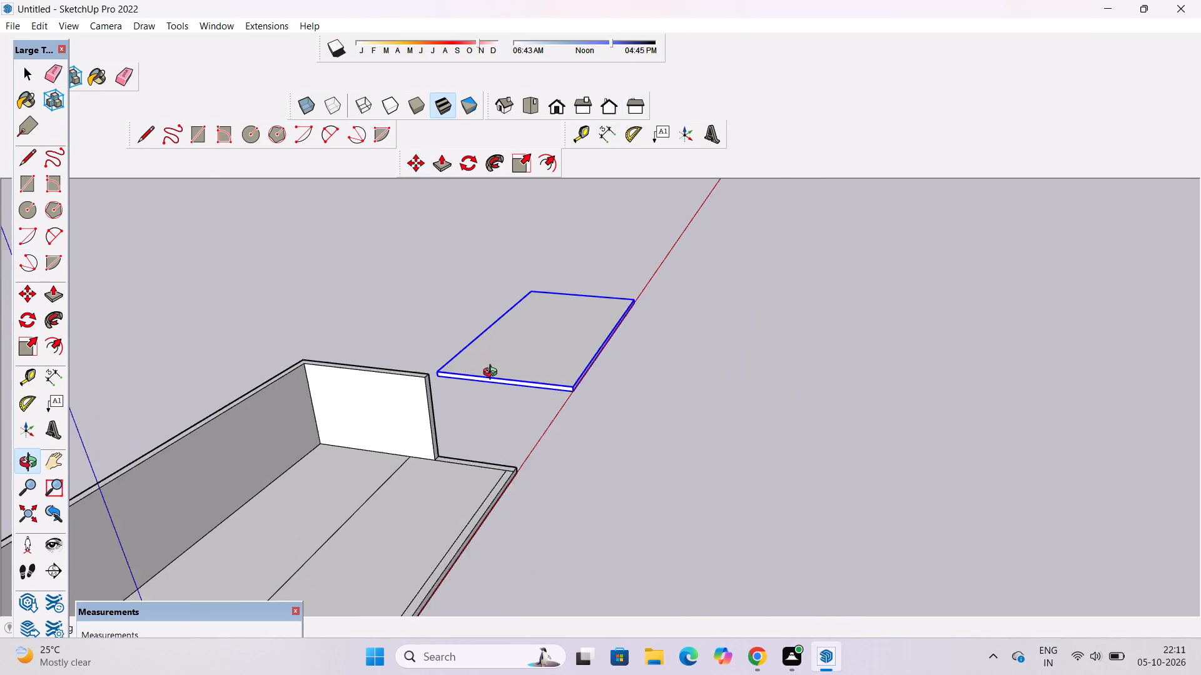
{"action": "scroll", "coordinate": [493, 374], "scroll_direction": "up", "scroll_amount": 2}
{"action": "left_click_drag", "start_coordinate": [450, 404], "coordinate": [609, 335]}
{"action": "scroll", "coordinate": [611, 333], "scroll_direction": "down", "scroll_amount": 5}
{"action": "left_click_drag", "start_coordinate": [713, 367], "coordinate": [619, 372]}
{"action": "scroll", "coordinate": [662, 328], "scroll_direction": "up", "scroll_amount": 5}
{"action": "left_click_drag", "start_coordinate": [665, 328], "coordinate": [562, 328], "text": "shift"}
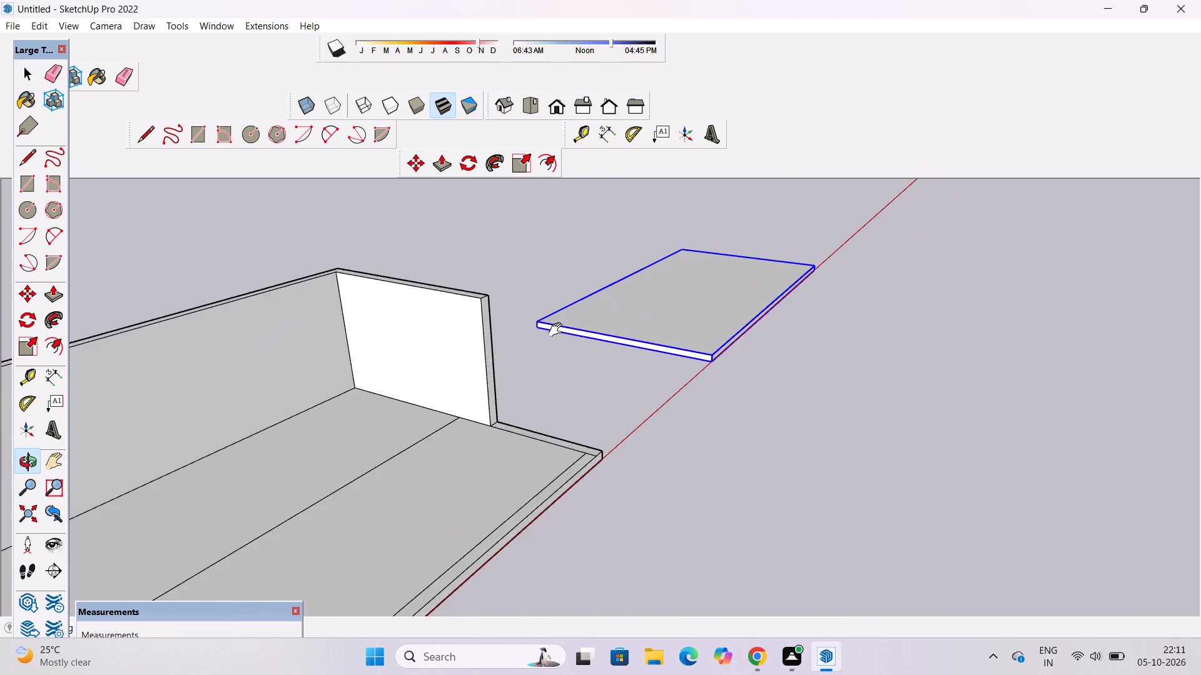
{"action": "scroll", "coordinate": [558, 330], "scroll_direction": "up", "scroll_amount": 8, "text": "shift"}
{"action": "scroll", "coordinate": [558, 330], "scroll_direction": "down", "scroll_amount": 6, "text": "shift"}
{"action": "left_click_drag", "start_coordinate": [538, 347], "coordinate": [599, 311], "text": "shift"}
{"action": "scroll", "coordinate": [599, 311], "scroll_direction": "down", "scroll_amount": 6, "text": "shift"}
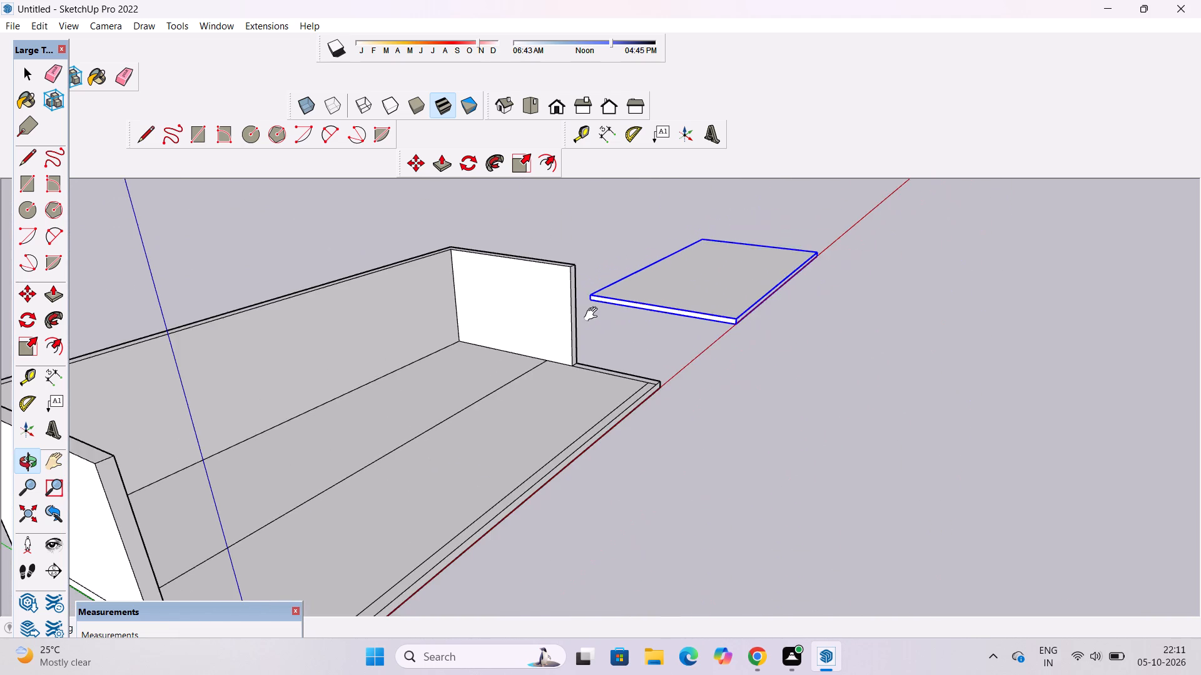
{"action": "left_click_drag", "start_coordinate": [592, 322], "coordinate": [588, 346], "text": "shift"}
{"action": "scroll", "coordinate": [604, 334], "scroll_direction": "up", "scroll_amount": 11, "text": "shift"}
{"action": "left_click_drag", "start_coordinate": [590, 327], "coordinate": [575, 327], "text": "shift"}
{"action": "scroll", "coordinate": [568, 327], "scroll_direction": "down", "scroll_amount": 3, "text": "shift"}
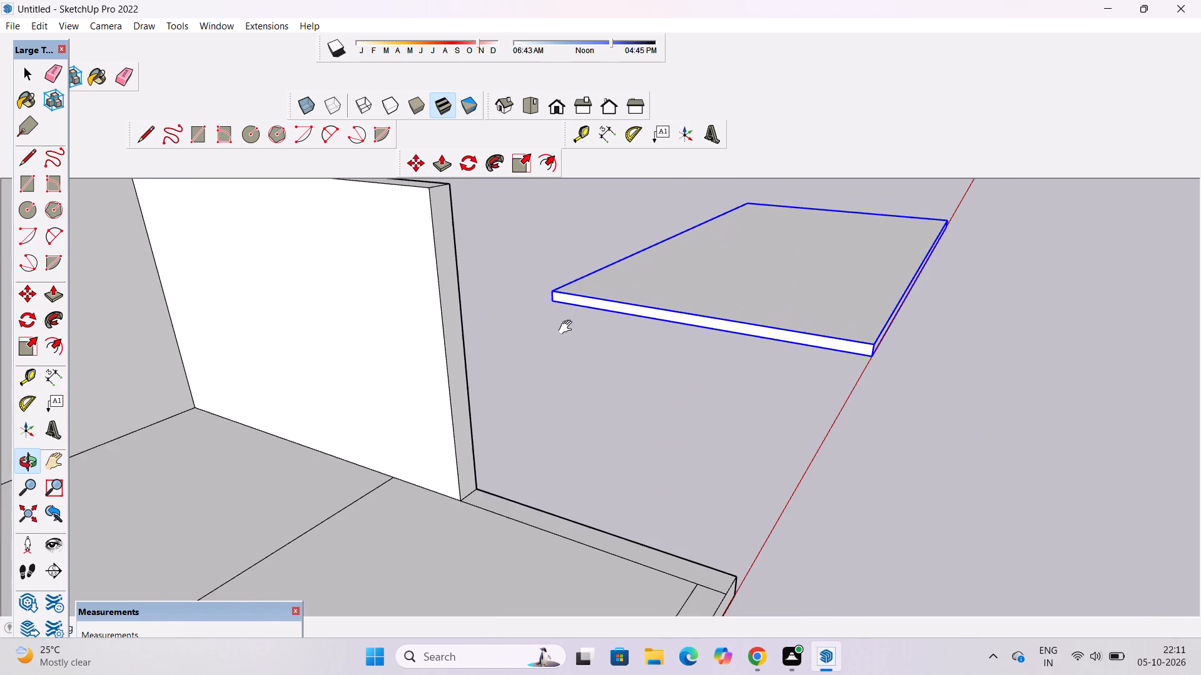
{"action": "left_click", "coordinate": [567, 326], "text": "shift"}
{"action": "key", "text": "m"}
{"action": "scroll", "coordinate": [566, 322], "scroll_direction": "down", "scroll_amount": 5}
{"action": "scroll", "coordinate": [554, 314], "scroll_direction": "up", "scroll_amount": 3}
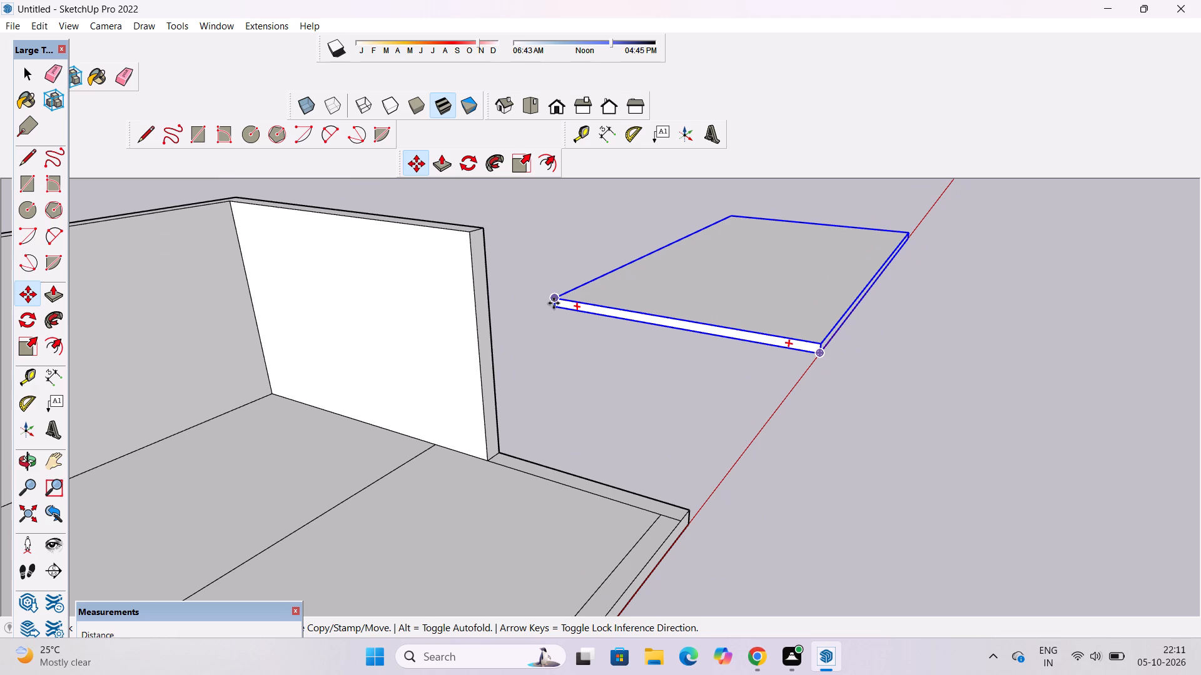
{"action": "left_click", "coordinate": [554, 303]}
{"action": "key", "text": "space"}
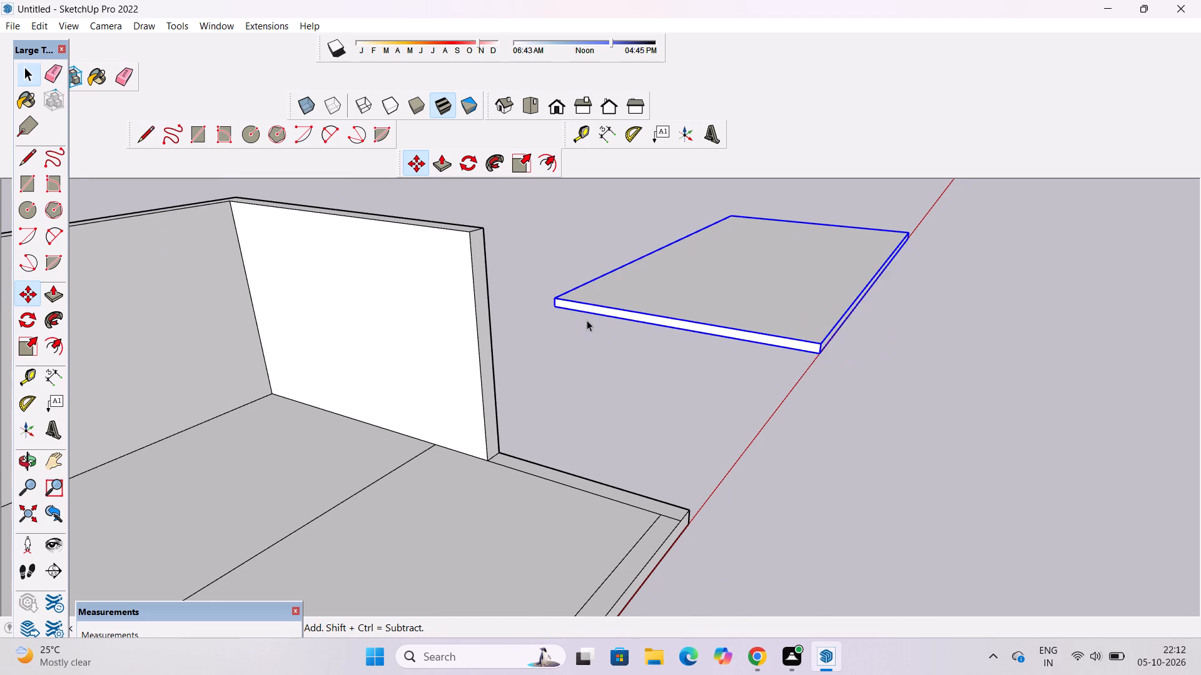
Copy the grouped slab onto the walls, from its bottom rear corner to the top outer rear corner of the far end wall.
{"action": "scroll", "coordinate": [587, 320], "scroll_direction": "up", "scroll_amount": 3}
{"action": "key", "text": "m"}
{"action": "scroll", "coordinate": [558, 307], "scroll_direction": "up", "scroll_amount": 4}
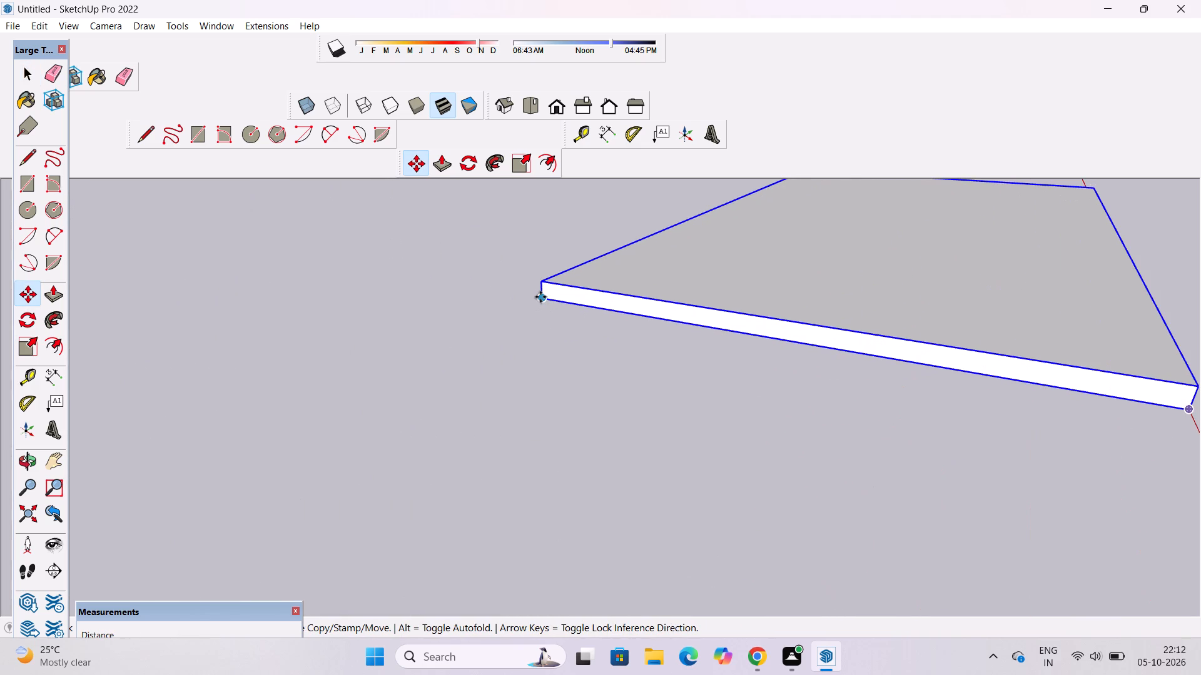
{"action": "left_click", "coordinate": [540, 297]}
{"action": "scroll", "coordinate": [589, 319], "scroll_direction": "down", "scroll_amount": 20}
{"action": "scroll", "coordinate": [589, 319], "scroll_direction": "down", "scroll_amount": 2}
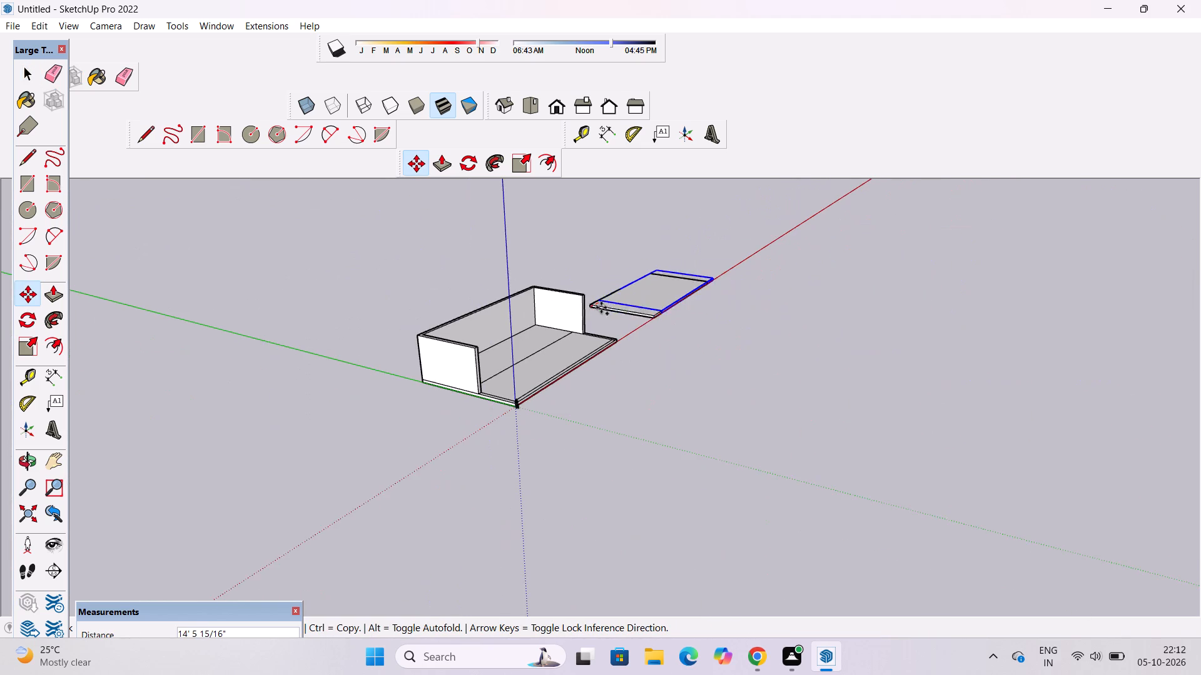
{"action": "scroll", "coordinate": [470, 314], "scroll_direction": "up", "scroll_amount": 6}
{"action": "scroll", "coordinate": [415, 333], "scroll_direction": "up", "scroll_amount": 11}
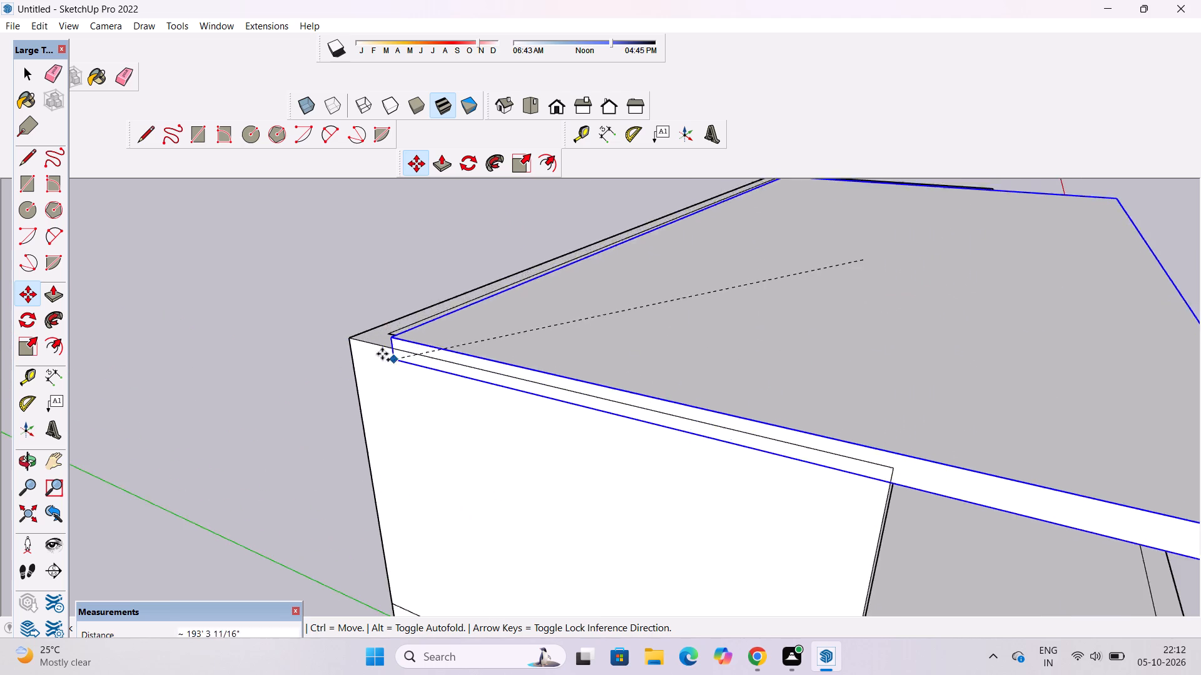
{"action": "scroll", "coordinate": [378, 349], "scroll_direction": "up", "scroll_amount": 8}
{"action": "left_click", "coordinate": [321, 321]}
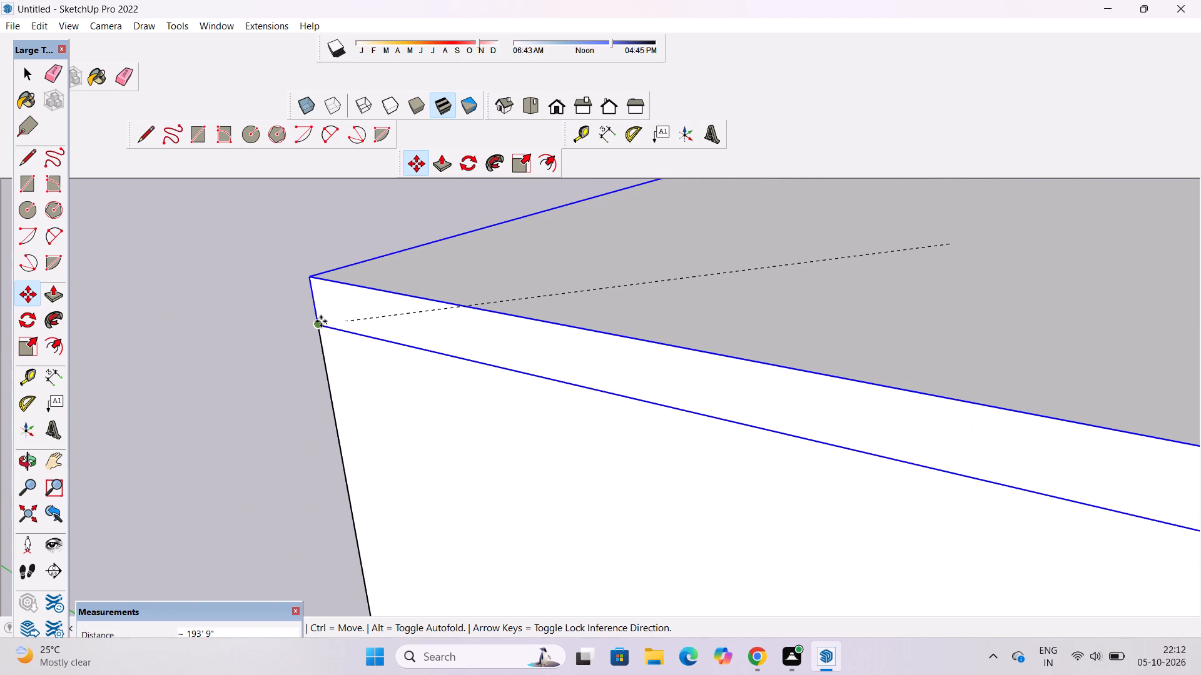
{"action": "key", "text": "space"}
Explode the copied slab group resting on top of the walls.
{"action": "type", "text": "o"}
{"action": "scroll", "coordinate": [321, 321], "scroll_direction": "down", "scroll_amount": 10}
{"action": "left_click_drag", "start_coordinate": [397, 353], "coordinate": [341, 335], "text": "shift"}
{"action": "scroll", "coordinate": [267, 335], "scroll_direction": "down", "scroll_amount": 7}
{"action": "key", "text": "space"}
{"action": "right_click", "coordinate": [343, 327]}
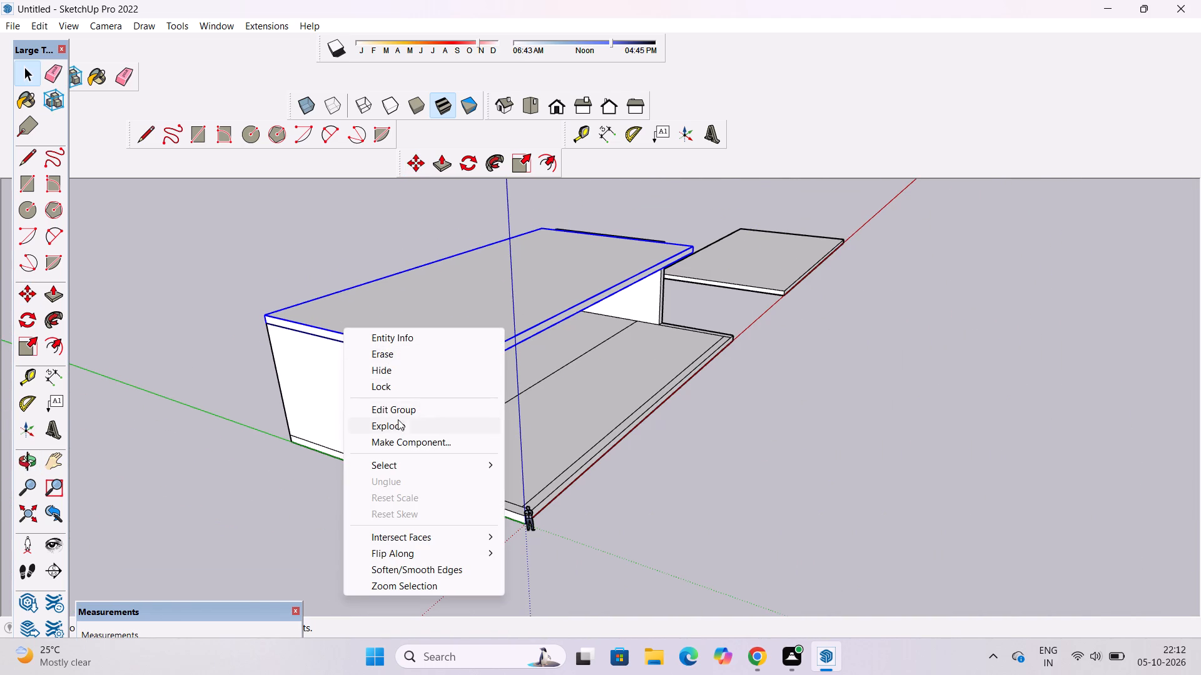
{"action": "left_click", "coordinate": [393, 429]}
{"action": "left_click", "coordinate": [183, 351]}
{"action": "left_click", "coordinate": [362, 277]}
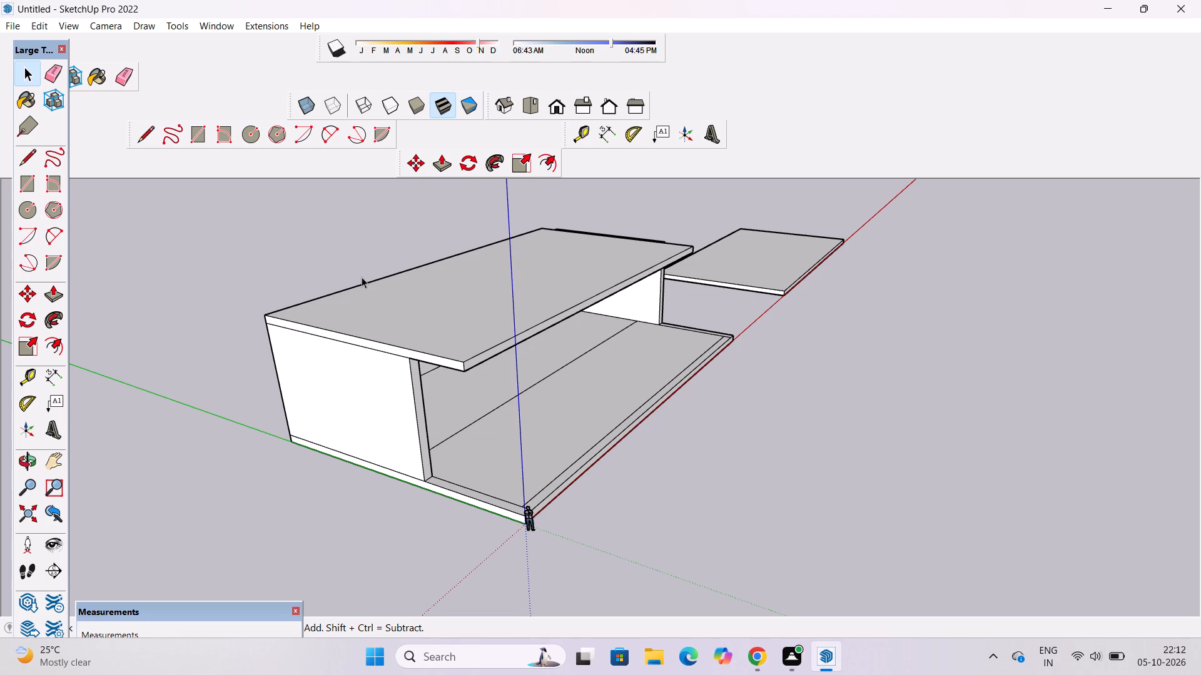
Push/Pull the top slab's short end face 10' outward, flush with the outer face of the end wall nearest the separate slab.
{"action": "key", "text": "o"}
{"action": "left_click_drag", "start_coordinate": [684, 233], "coordinate": [481, 307]}
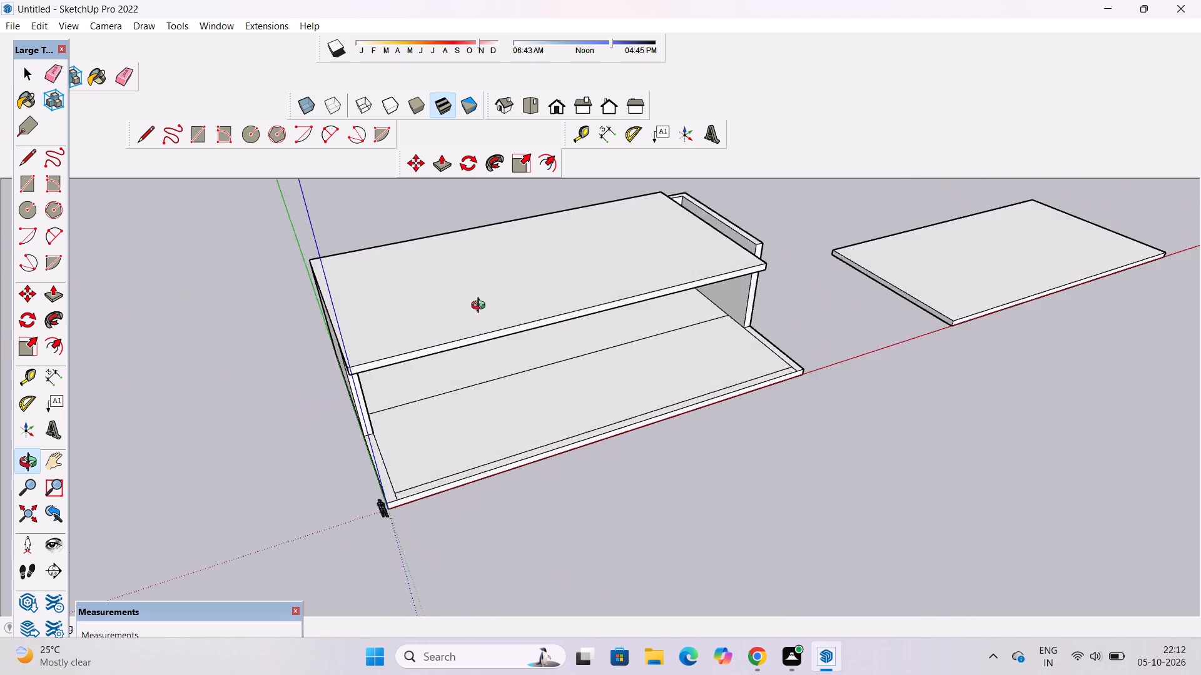
{"action": "left_click_drag", "start_coordinate": [481, 307], "coordinate": [474, 309]}
{"action": "scroll", "coordinate": [734, 252], "scroll_direction": "up", "scroll_amount": 2}
{"action": "left_click_drag", "start_coordinate": [806, 254], "coordinate": [484, 206]}
{"action": "scroll", "coordinate": [479, 211], "scroll_direction": "down", "scroll_amount": 6}
{"action": "left_click_drag", "start_coordinate": [582, 294], "coordinate": [594, 187]}
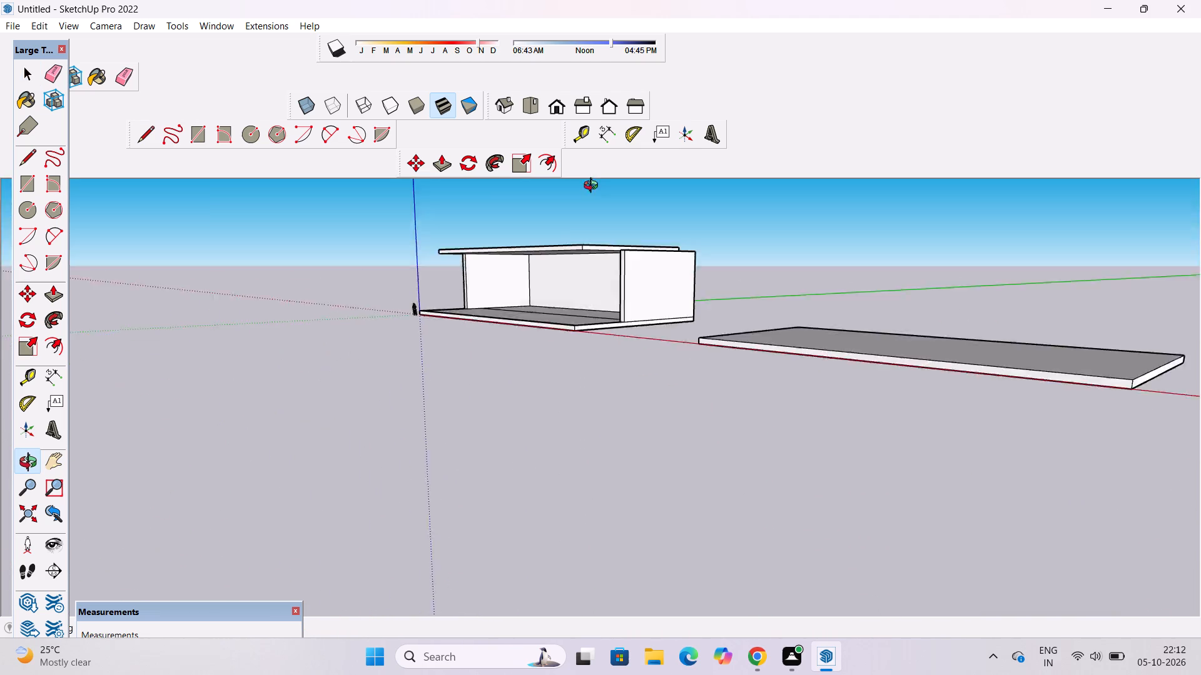
{"action": "left_click_drag", "start_coordinate": [594, 187], "coordinate": [600, 167]}
{"action": "scroll", "coordinate": [565, 262], "scroll_direction": "up", "scroll_amount": 4}
{"action": "left_click_drag", "start_coordinate": [565, 262], "coordinate": [528, 217]}
{"action": "left_click_drag", "start_coordinate": [533, 218], "coordinate": [512, 377]}
{"action": "scroll", "coordinate": [652, 319], "scroll_direction": "down", "scroll_amount": 2}
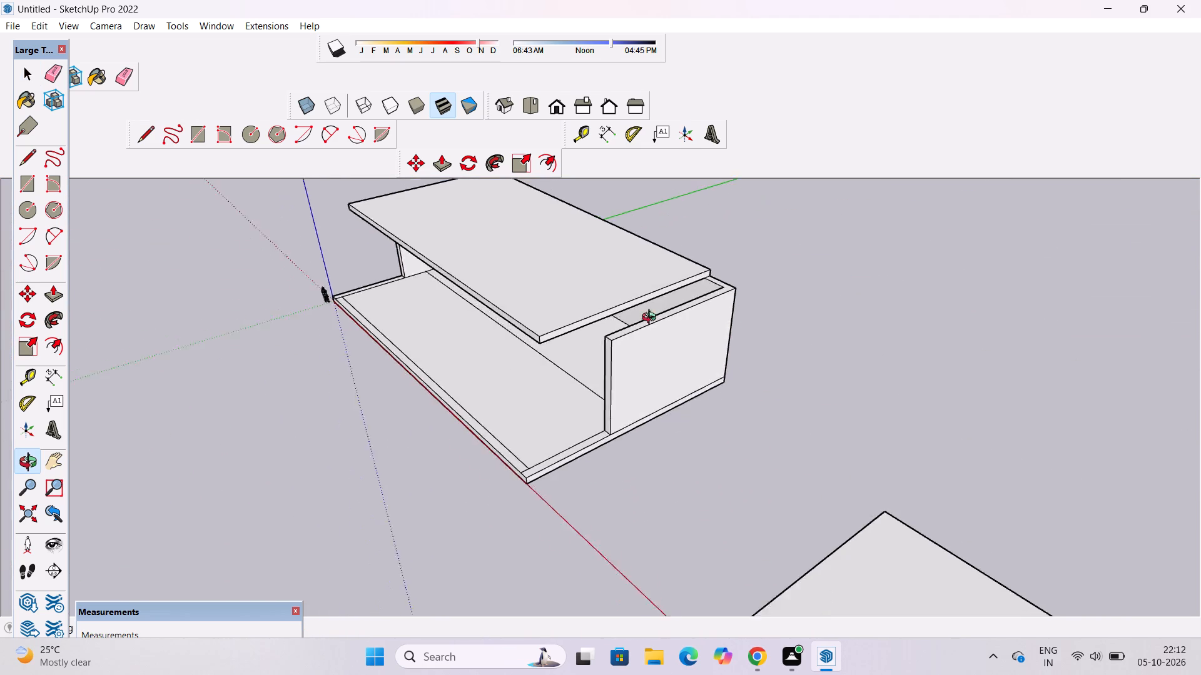
{"action": "scroll", "coordinate": [652, 319], "scroll_direction": "down", "scroll_amount": 2}
{"action": "left_click_drag", "start_coordinate": [723, 286], "coordinate": [641, 313], "text": "shift"}
{"action": "left_click_drag", "start_coordinate": [637, 336], "coordinate": [484, 334]}
{"action": "scroll", "coordinate": [580, 305], "scroll_direction": "up", "scroll_amount": 8}
{"action": "left_click_drag", "start_coordinate": [559, 307], "coordinate": [479, 278], "text": "shift"}
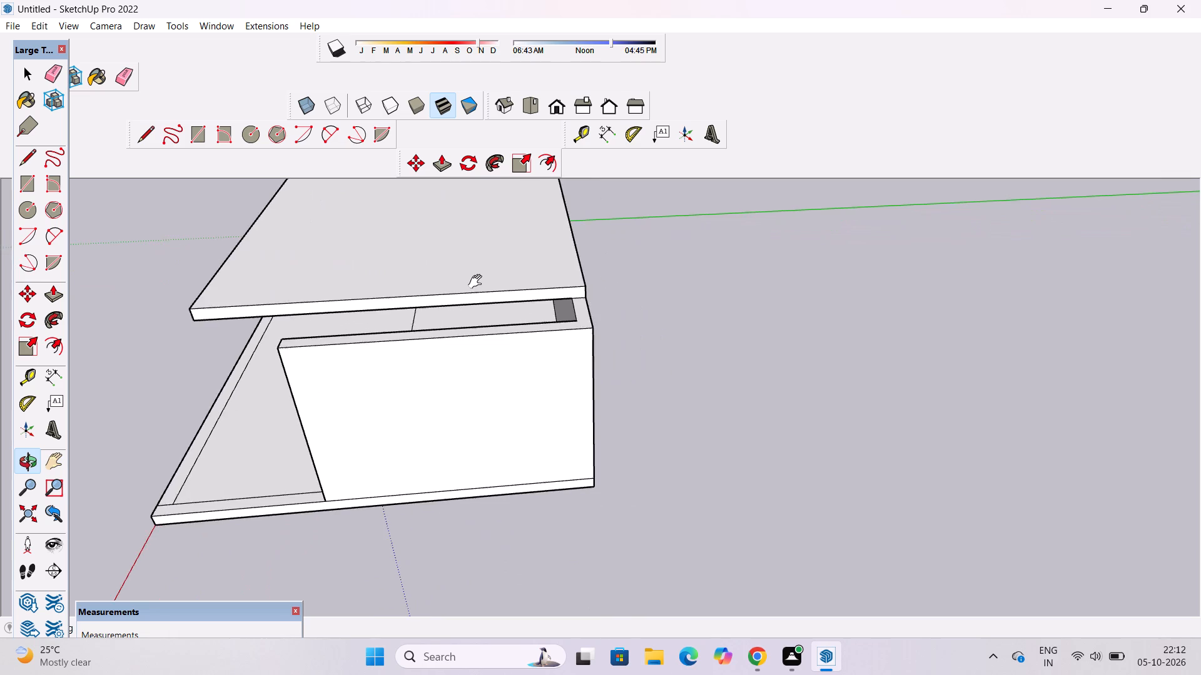
{"action": "left_click_drag", "start_coordinate": [522, 331], "coordinate": [502, 282]}
{"action": "scroll", "coordinate": [502, 280], "scroll_direction": "up", "scroll_amount": 4}
{"action": "left_click_drag", "start_coordinate": [512, 280], "coordinate": [450, 280], "text": "shift"}
{"action": "key", "text": "p"}
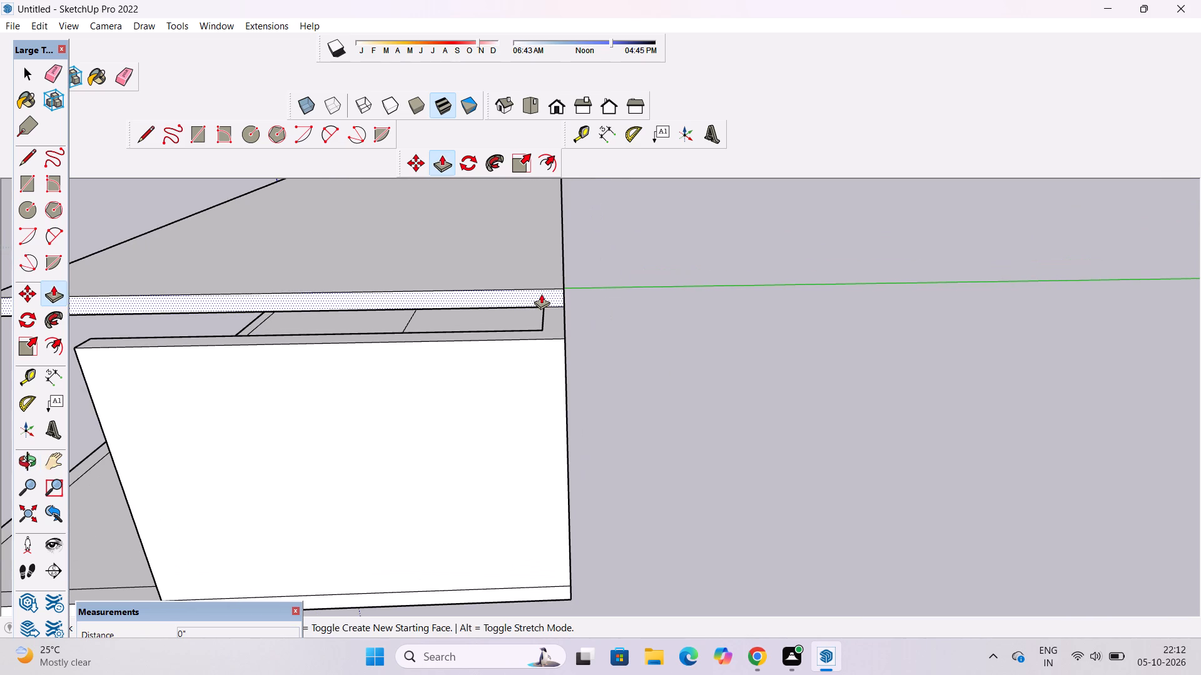
{"action": "left_click", "coordinate": [541, 294]}
{"action": "left_click", "coordinate": [560, 336]}
Examine how the extended top slab sits on the walls from the end, front, above and eye level.
{"action": "key", "text": "o"}
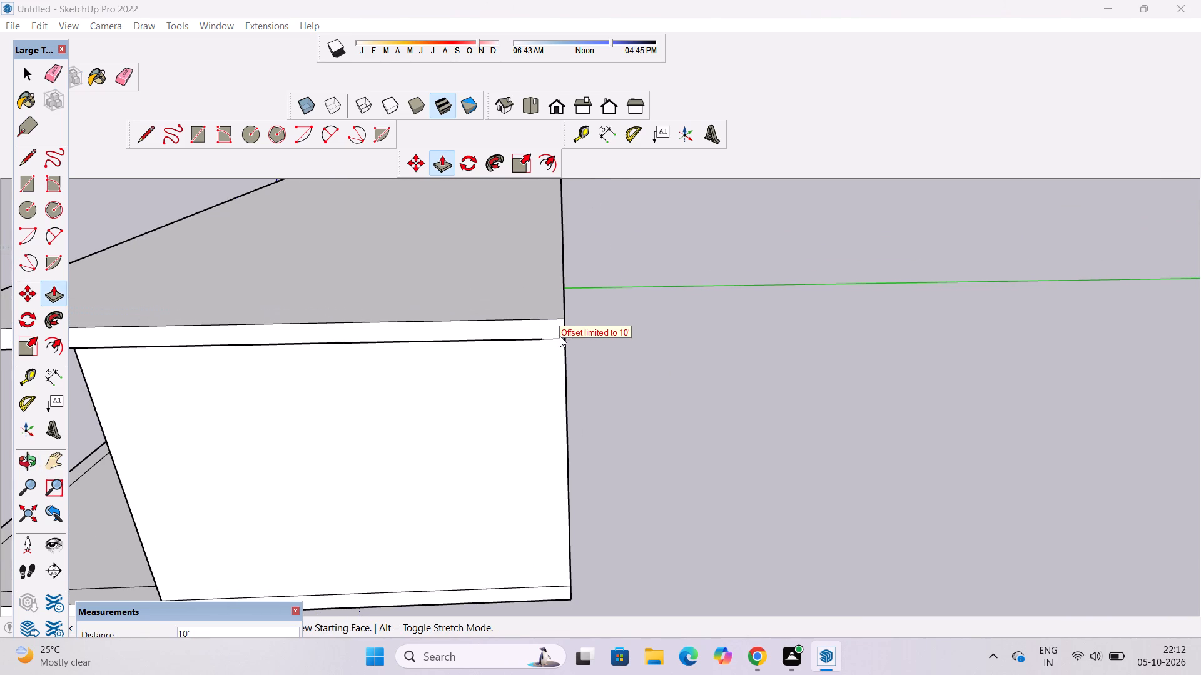
{"action": "scroll", "coordinate": [704, 329], "scroll_direction": "down", "scroll_amount": 6}
{"action": "left_click_drag", "start_coordinate": [481, 389], "coordinate": [792, 394]}
{"action": "scroll", "coordinate": [677, 376], "scroll_direction": "up", "scroll_amount": 3}
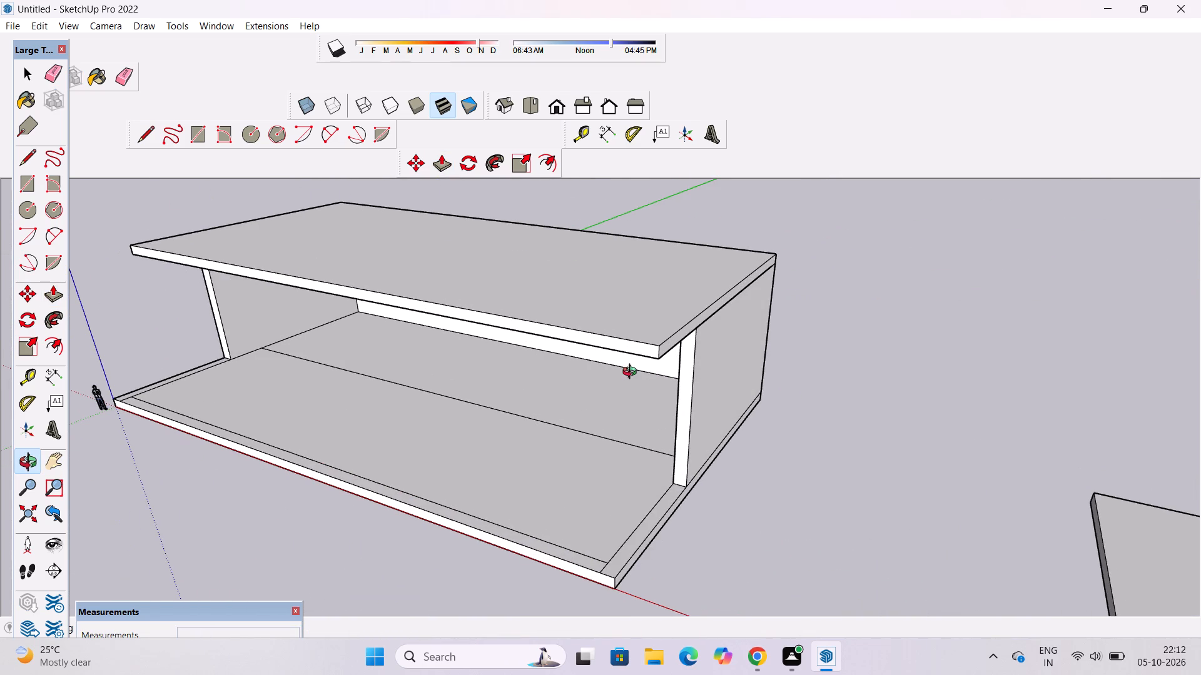
{"action": "left_click", "coordinate": [589, 381]}
{"action": "scroll", "coordinate": [487, 408], "scroll_direction": "down", "scroll_amount": 3}
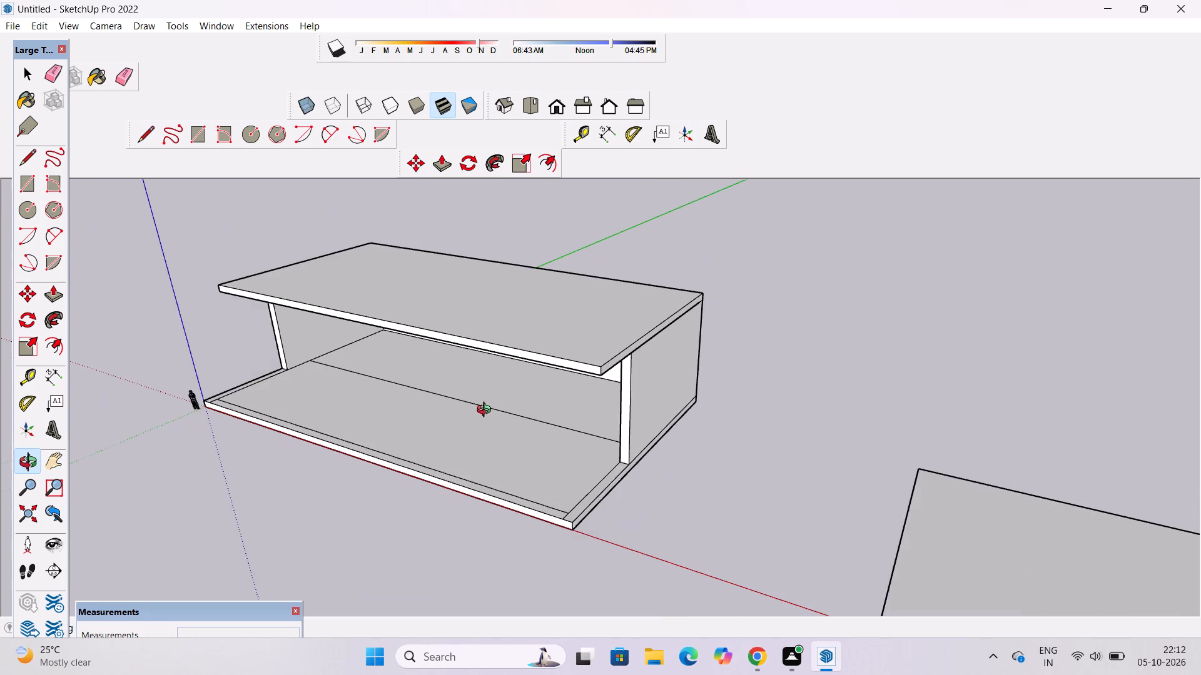
{"action": "left_click_drag", "start_coordinate": [494, 431], "coordinate": [624, 432]}
{"action": "left_click_drag", "start_coordinate": [623, 432], "coordinate": [612, 429], "text": "shift"}
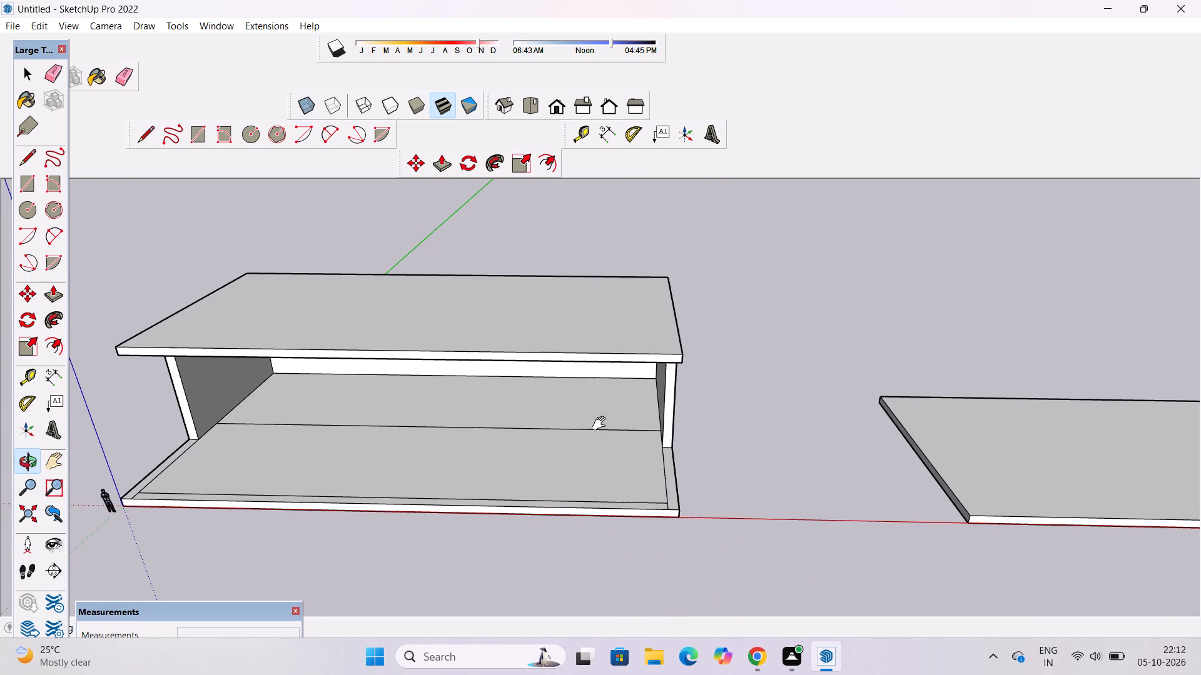
{"action": "scroll", "coordinate": [571, 420], "scroll_direction": "down", "scroll_amount": 5, "text": "shift"}
{"action": "left_click_drag", "start_coordinate": [561, 433], "coordinate": [639, 534]}
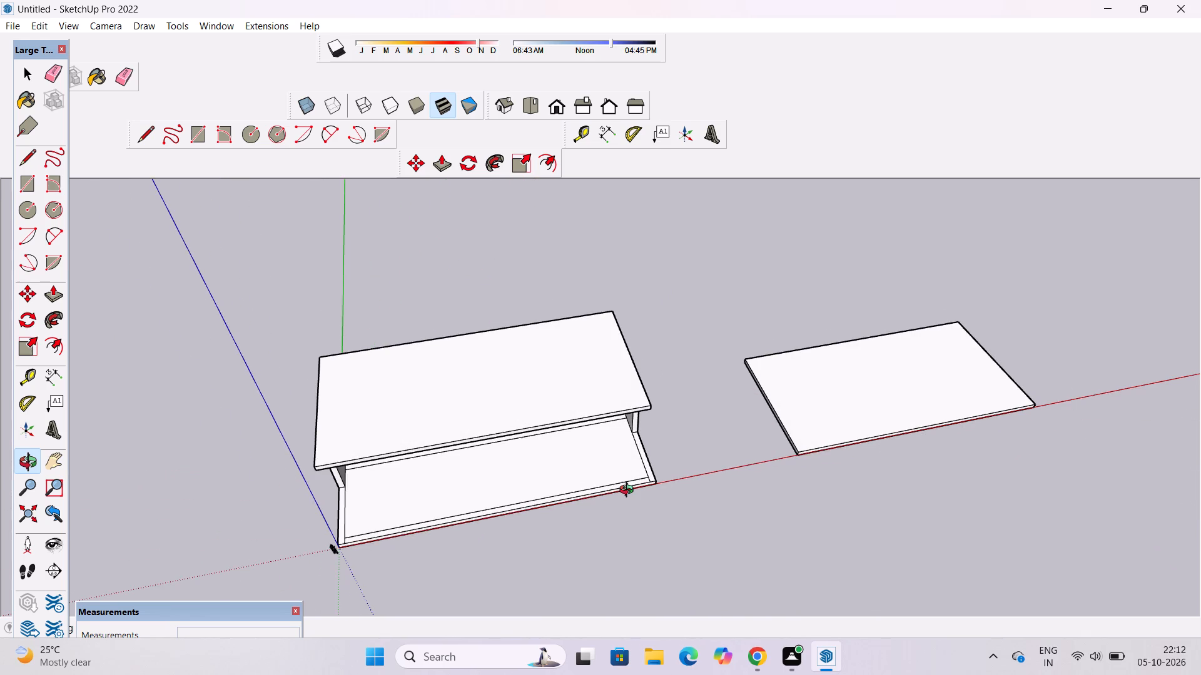
{"action": "scroll", "coordinate": [629, 491], "scroll_direction": "up", "scroll_amount": 5}
{"action": "left_click_drag", "start_coordinate": [622, 498], "coordinate": [619, 507], "text": "ctrl+shift"}
{"action": "scroll", "coordinate": [606, 501], "scroll_direction": "down", "scroll_amount": 5, "text": "shift"}
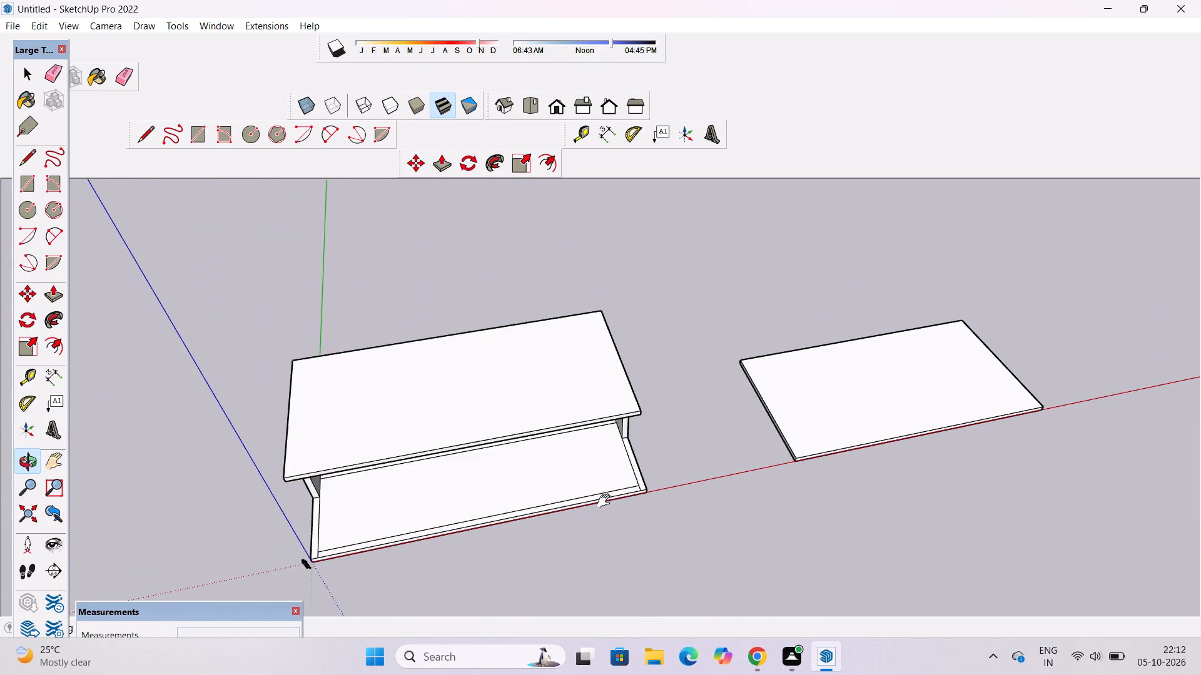
{"action": "left_click_drag", "start_coordinate": [609, 506], "coordinate": [574, 436]}
{"action": "scroll", "coordinate": [574, 436], "scroll_direction": "up", "scroll_amount": 4}
{"action": "scroll", "coordinate": [564, 440], "scroll_direction": "down", "scroll_amount": 1}
{"action": "left_click_drag", "start_coordinate": [552, 456], "coordinate": [545, 324]}
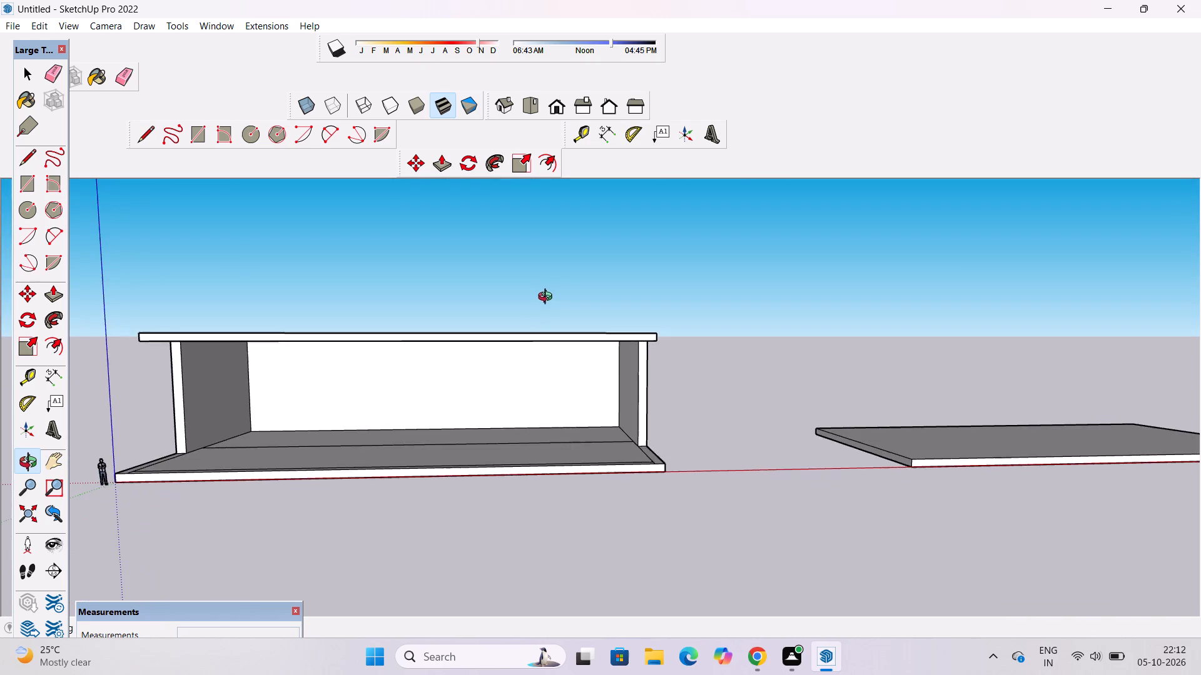
Examine the roofed structure beside the separate slab from above, and its open front and interior up close.
{"action": "scroll", "coordinate": [549, 295], "scroll_direction": "down", "scroll_amount": 3}
{"action": "left_click_drag", "start_coordinate": [540, 316], "coordinate": [569, 511]}
{"action": "scroll", "coordinate": [592, 461], "scroll_direction": "down", "scroll_amount": 4}
{"action": "left_click_drag", "start_coordinate": [667, 442], "coordinate": [580, 423]}
{"action": "left_click_drag", "start_coordinate": [541, 416], "coordinate": [698, 431], "text": "shift"}
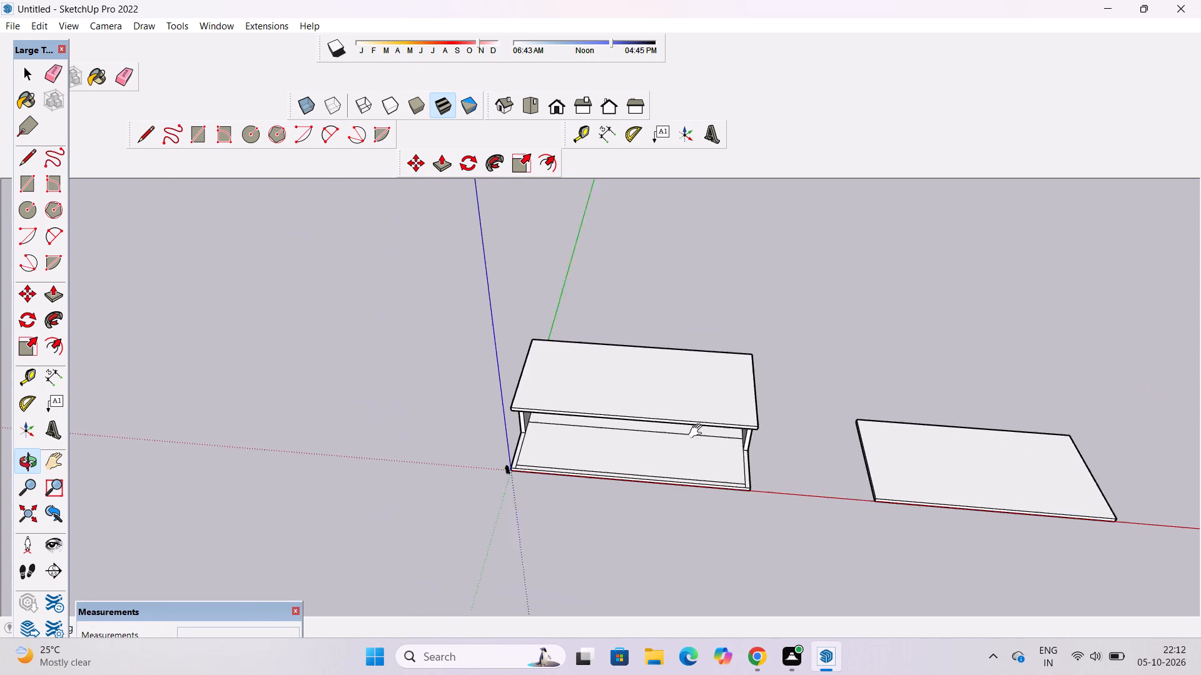
{"action": "left_click_drag", "start_coordinate": [698, 431], "coordinate": [706, 431], "text": "shift"}
{"action": "scroll", "coordinate": [666, 429], "scroll_direction": "up", "scroll_amount": 3}
{"action": "left_click_drag", "start_coordinate": [664, 433], "coordinate": [557, 411]}
{"action": "left_click_drag", "start_coordinate": [551, 421], "coordinate": [658, 446]}
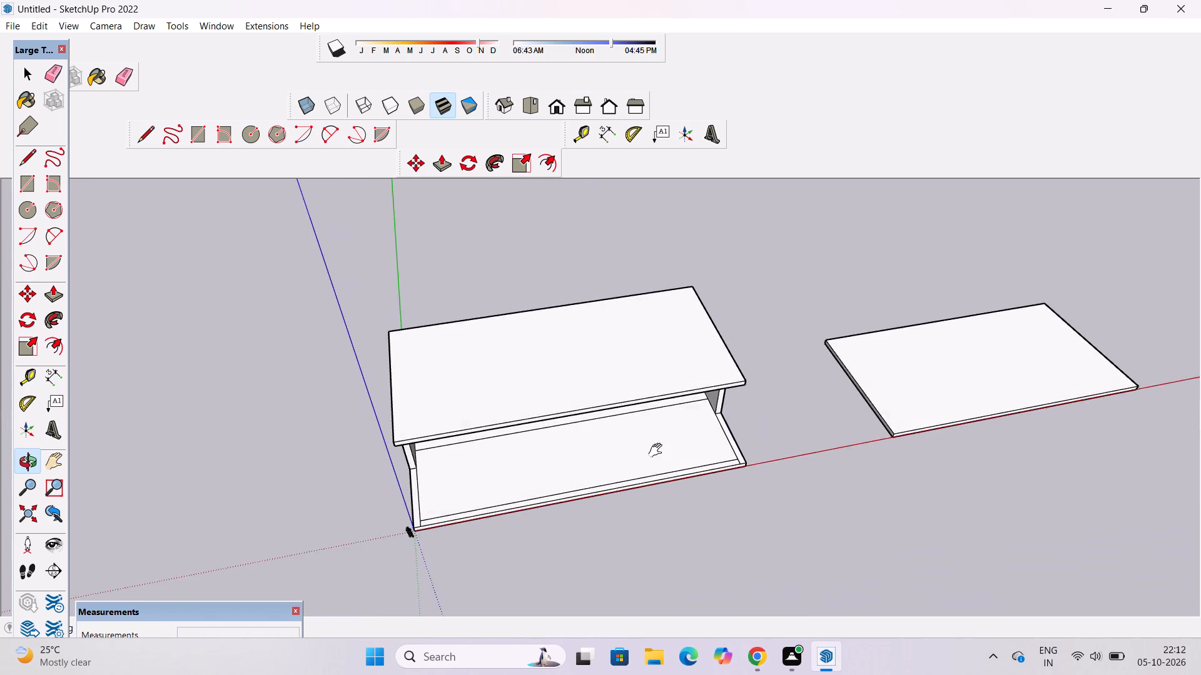
{"action": "left_click_drag", "start_coordinate": [656, 454], "coordinate": [617, 476], "text": "shift"}
{"action": "scroll", "coordinate": [607, 454], "scroll_direction": "down", "scroll_amount": 4}
{"action": "left_click_drag", "start_coordinate": [609, 449], "coordinate": [594, 458], "text": "shift"}
{"action": "left_click_drag", "start_coordinate": [593, 459], "coordinate": [577, 378]}
{"action": "scroll", "coordinate": [591, 424], "scroll_direction": "up", "scroll_amount": 5}
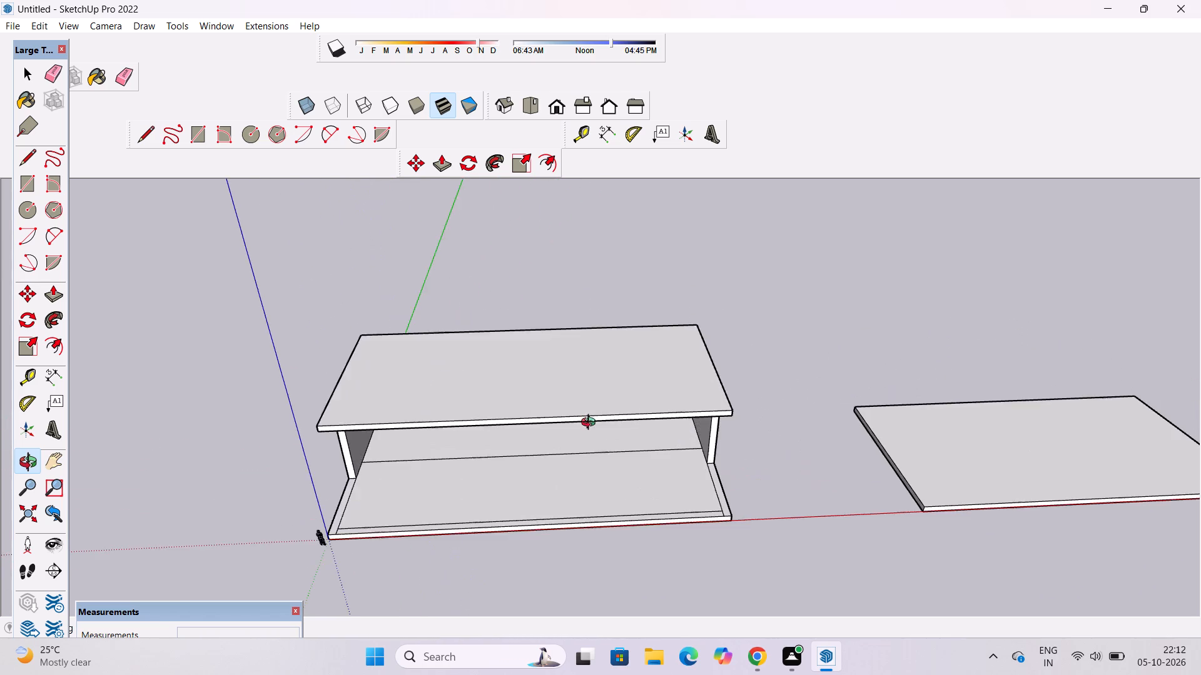
{"action": "left_click_drag", "start_coordinate": [601, 454], "coordinate": [587, 297]}
{"action": "left_click_drag", "start_coordinate": [597, 367], "coordinate": [671, 527]}
{"action": "scroll", "coordinate": [652, 476], "scroll_direction": "down", "scroll_amount": 4}
{"action": "left_click_drag", "start_coordinate": [636, 483], "coordinate": [634, 415], "text": "shift"}
{"action": "left_click_drag", "start_coordinate": [538, 421], "coordinate": [417, 458]}
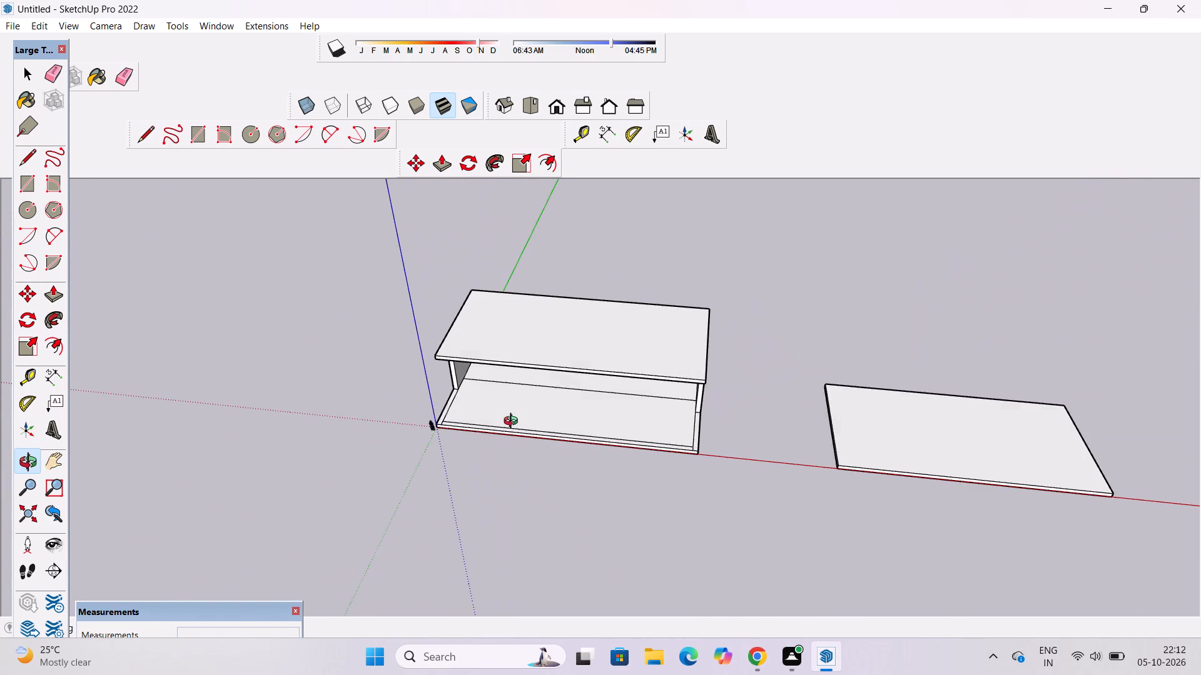
{"action": "scroll", "coordinate": [514, 422], "scroll_direction": "up", "scroll_amount": 3}
{"action": "left_click_drag", "start_coordinate": [500, 427], "coordinate": [486, 439], "text": "shift"}
{"action": "left_click_drag", "start_coordinate": [486, 446], "coordinate": [525, 391]}
{"action": "scroll", "coordinate": [524, 419], "scroll_direction": "up", "scroll_amount": 7}
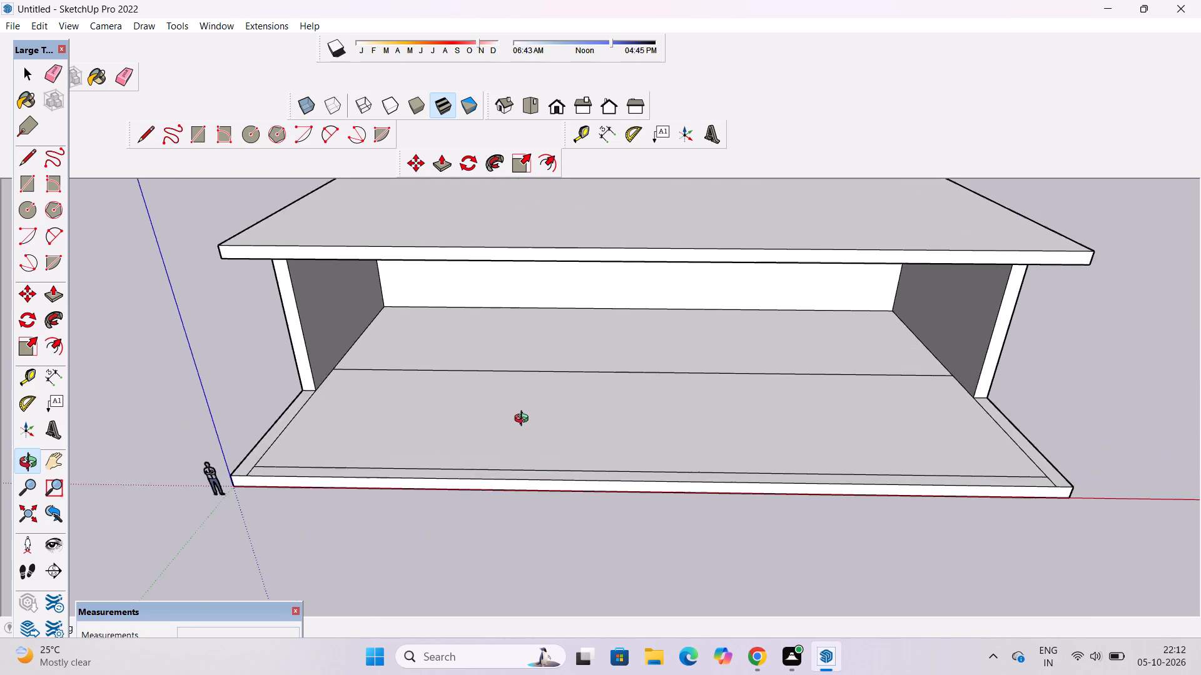
{"action": "scroll", "coordinate": [524, 420], "scroll_direction": "down", "scroll_amount": 6}
{"action": "left_click_drag", "start_coordinate": [525, 449], "coordinate": [838, 319]}
{"action": "left_click_drag", "start_coordinate": [829, 334], "coordinate": [478, 434]}
{"action": "scroll", "coordinate": [537, 428], "scroll_direction": "up", "scroll_amount": 5}
{"action": "left_click_drag", "start_coordinate": [537, 428], "coordinate": [619, 530]}
{"action": "left_click_drag", "start_coordinate": [619, 530], "coordinate": [687, 458], "text": "shift"}
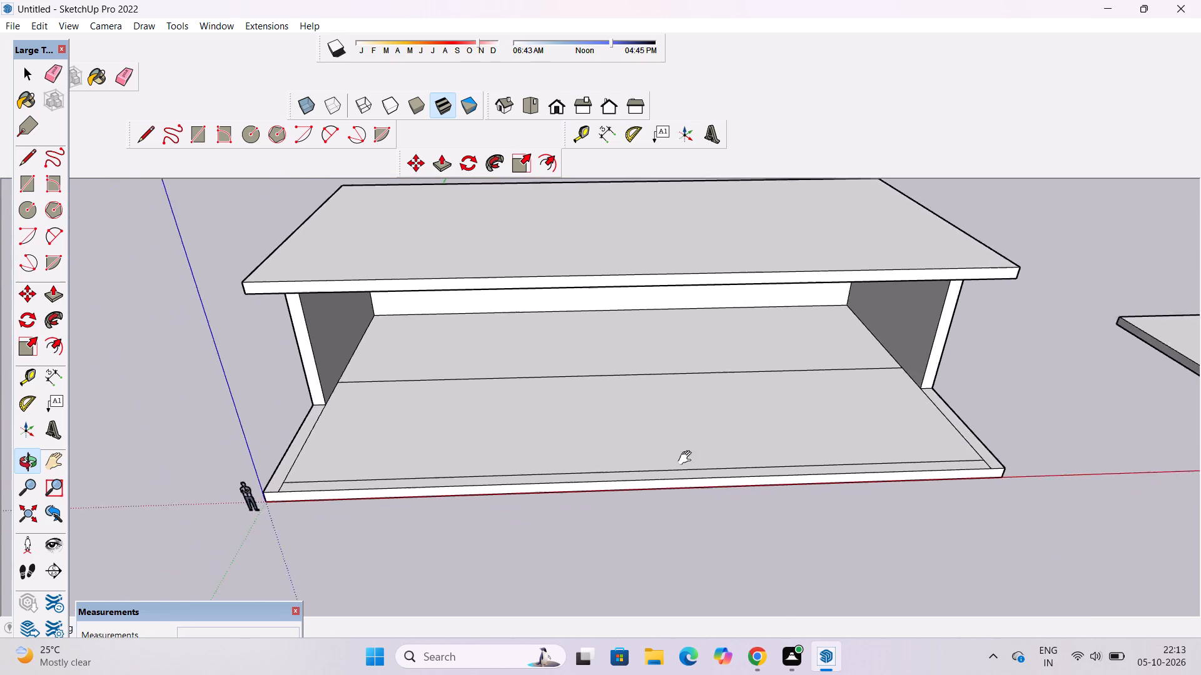
{"action": "left_click_drag", "start_coordinate": [687, 458], "coordinate": [448, 444], "text": "shift"}
{"action": "left_click_drag", "start_coordinate": [448, 445], "coordinate": [590, 402]}
{"action": "left_click_drag", "start_coordinate": [563, 416], "coordinate": [701, 417], "text": "shift"}
{"action": "left_click_drag", "start_coordinate": [701, 427], "coordinate": [677, 404]}
{"action": "scroll", "coordinate": [677, 402], "scroll_direction": "down", "scroll_amount": 4}
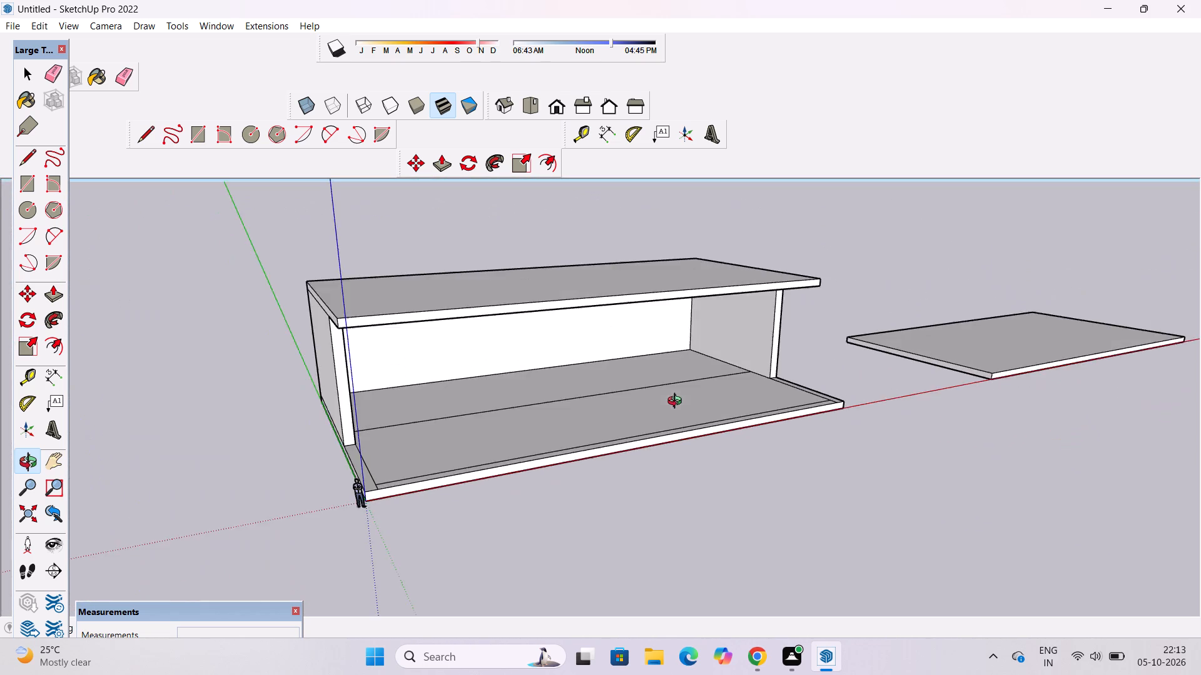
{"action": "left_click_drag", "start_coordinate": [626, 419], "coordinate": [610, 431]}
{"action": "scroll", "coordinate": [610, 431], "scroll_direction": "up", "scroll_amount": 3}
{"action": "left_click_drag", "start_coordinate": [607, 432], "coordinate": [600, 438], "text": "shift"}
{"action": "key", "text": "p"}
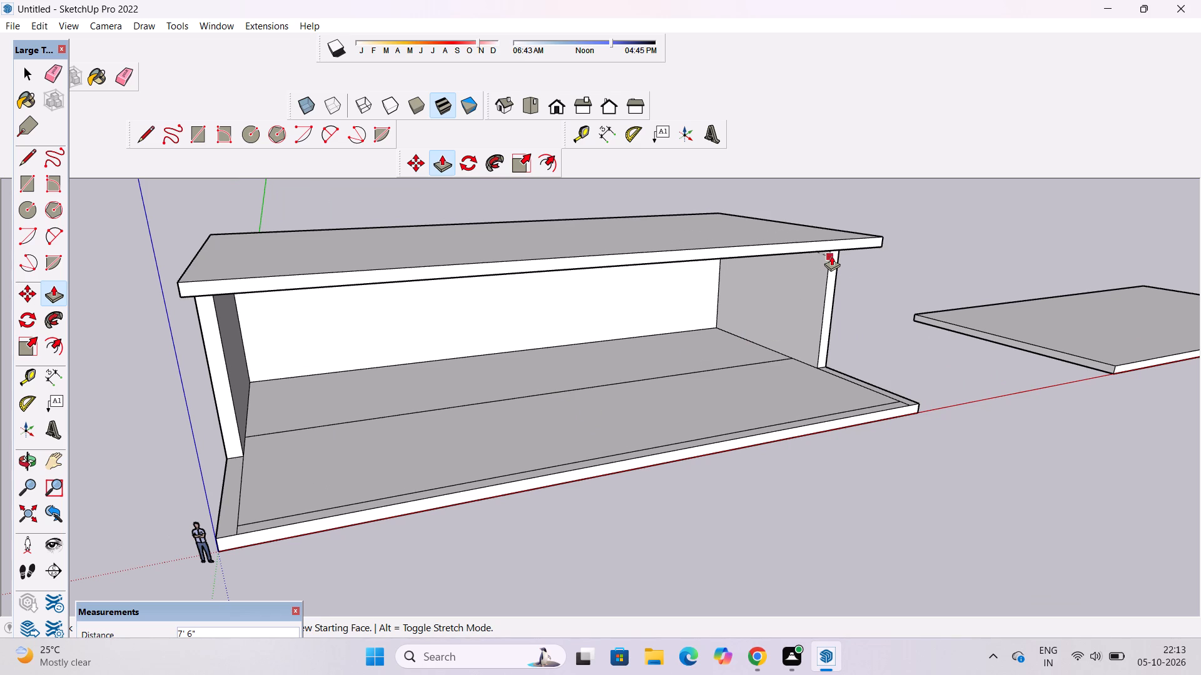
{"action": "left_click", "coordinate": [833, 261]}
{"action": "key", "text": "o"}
Push/Pull the top slab's short end face 2' 6" outward, flush with the outer face of the end wall nearest the separate slab.
{"action": "scroll", "coordinate": [839, 278], "scroll_direction": "down", "scroll_amount": 4}
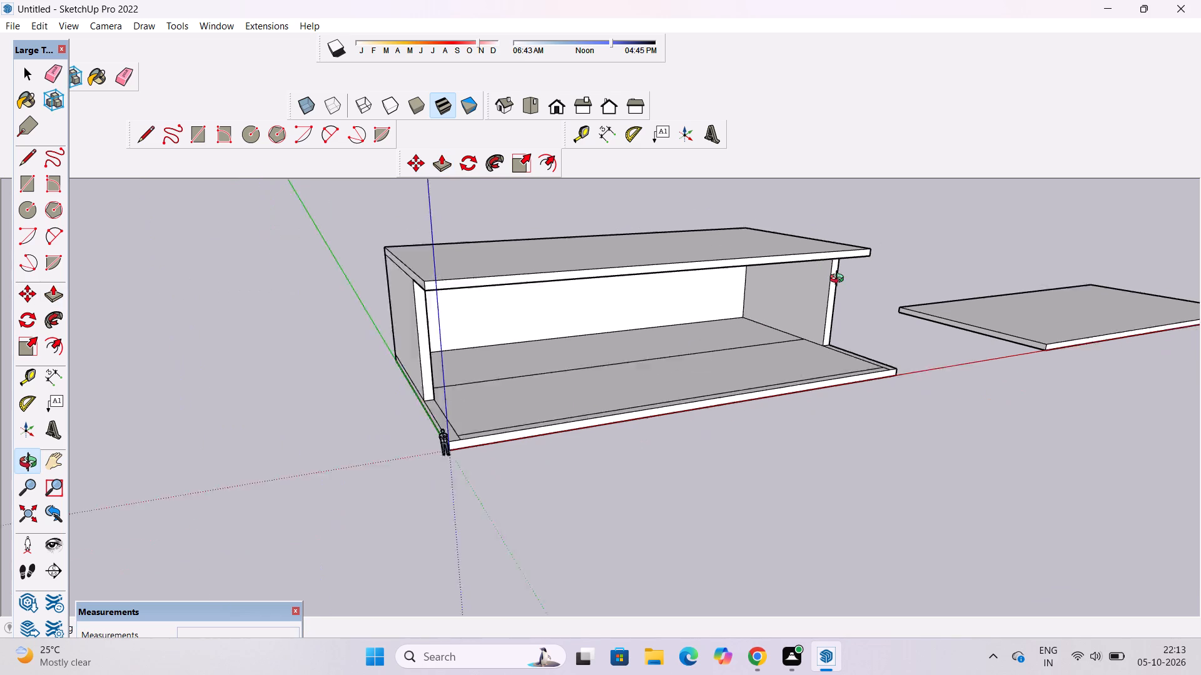
{"action": "scroll", "coordinate": [839, 280], "scroll_direction": "down", "scroll_amount": 2}
{"action": "left_click_drag", "start_coordinate": [1009, 284], "coordinate": [659, 264]}
{"action": "scroll", "coordinate": [863, 277], "scroll_direction": "up", "scroll_amount": 4}
{"action": "left_click_drag", "start_coordinate": [888, 287], "coordinate": [711, 309]}
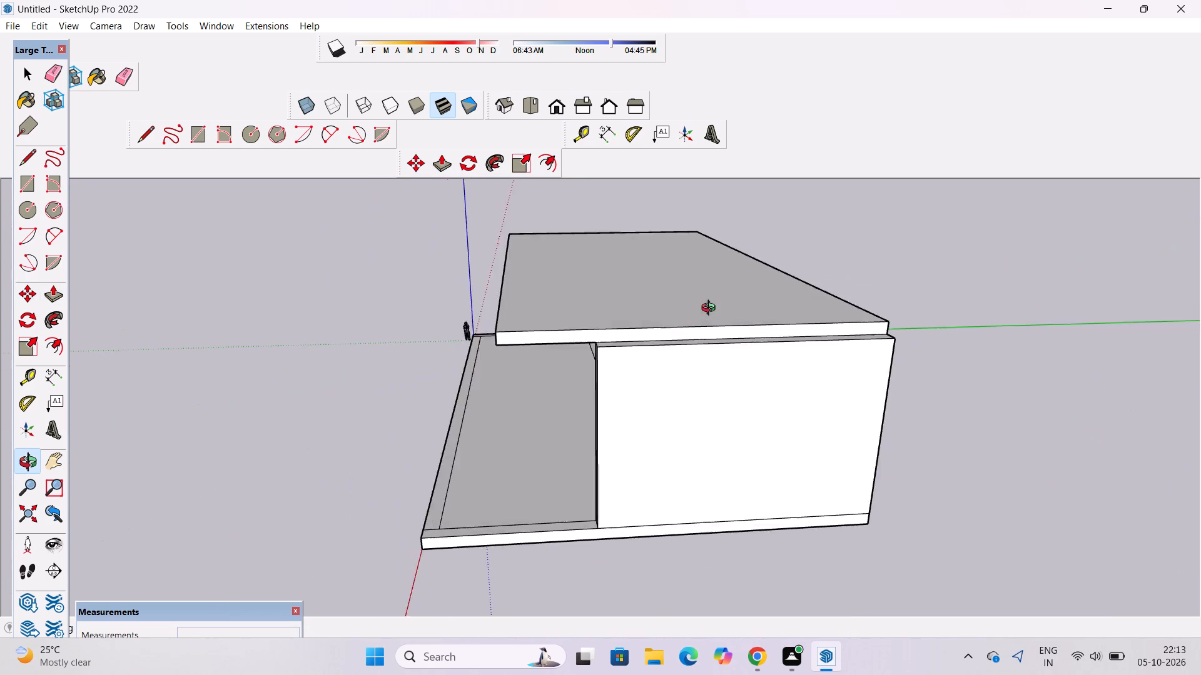
{"action": "scroll", "coordinate": [711, 309], "scroll_direction": "down", "scroll_amount": 5}
{"action": "left_click_drag", "start_coordinate": [717, 332], "coordinate": [728, 359]}
{"action": "left_click_drag", "start_coordinate": [737, 371], "coordinate": [671, 322], "text": "shift"}
{"action": "left_click_drag", "start_coordinate": [687, 335], "coordinate": [740, 373]}
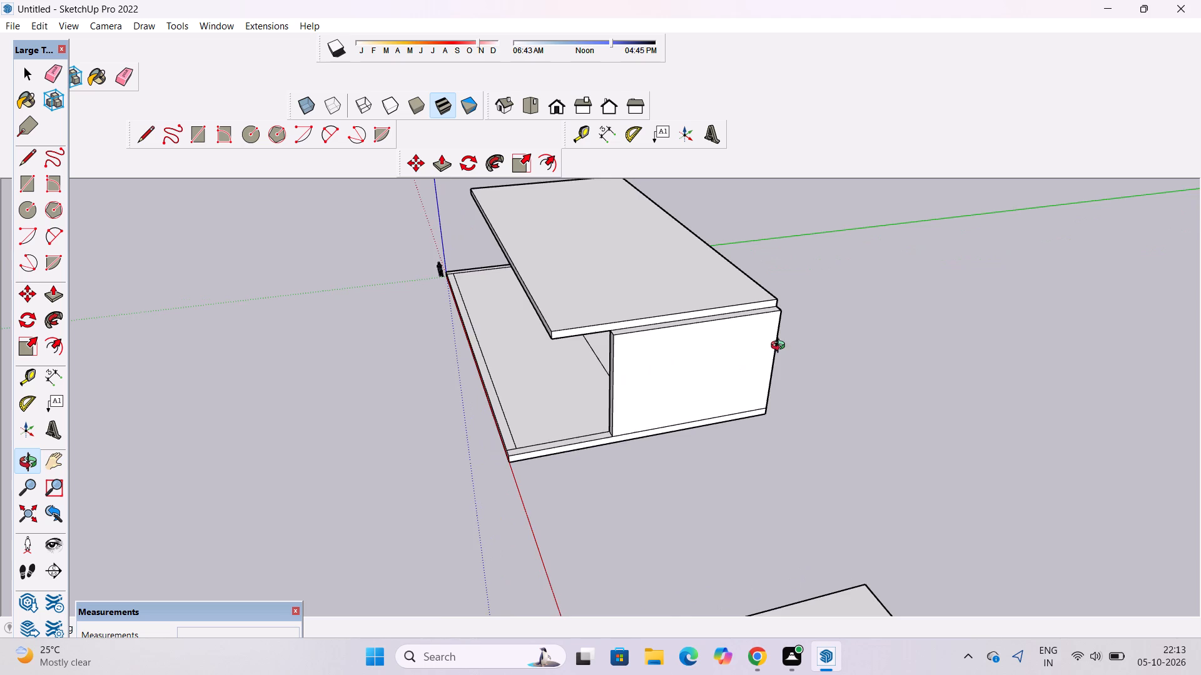
{"action": "scroll", "coordinate": [781, 342], "scroll_direction": "up", "scroll_amount": 4}
{"action": "left_click_drag", "start_coordinate": [776, 328], "coordinate": [704, 347], "text": "shift"}
{"action": "left_click_drag", "start_coordinate": [701, 350], "coordinate": [716, 359]}
{"action": "key", "text": "space"}
{"action": "left_click", "coordinate": [763, 316]}
{"action": "key", "text": "p"}
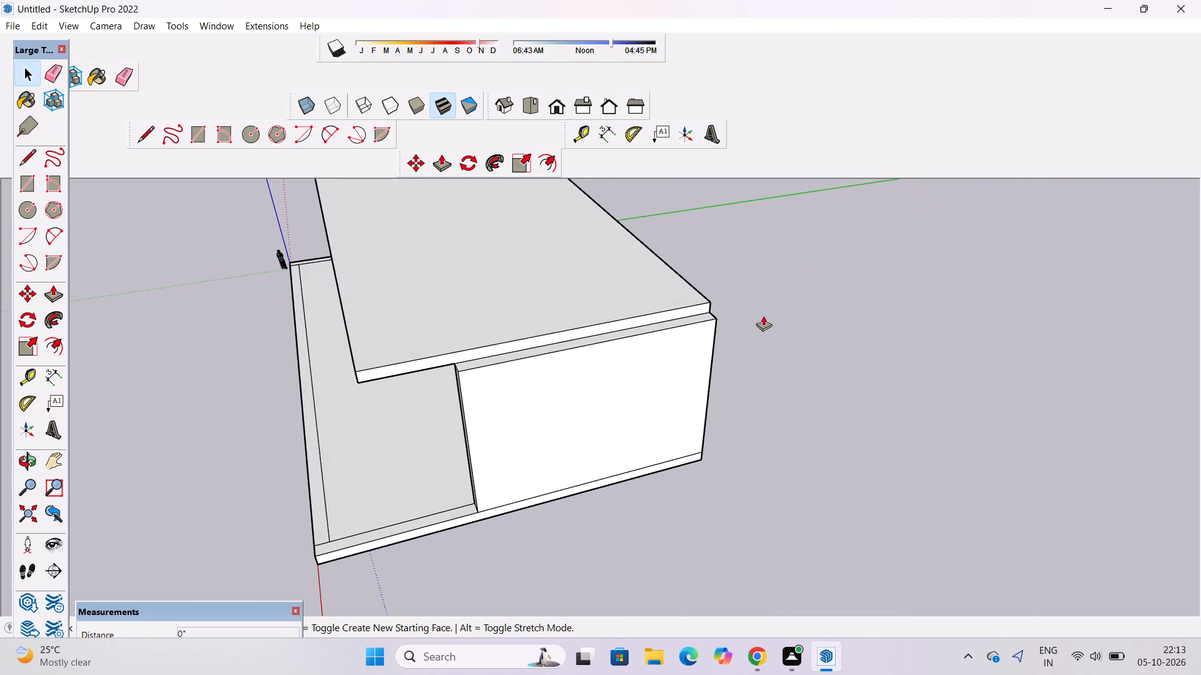
{"action": "left_click", "coordinate": [679, 309]}
{"action": "key", "text": "space"}
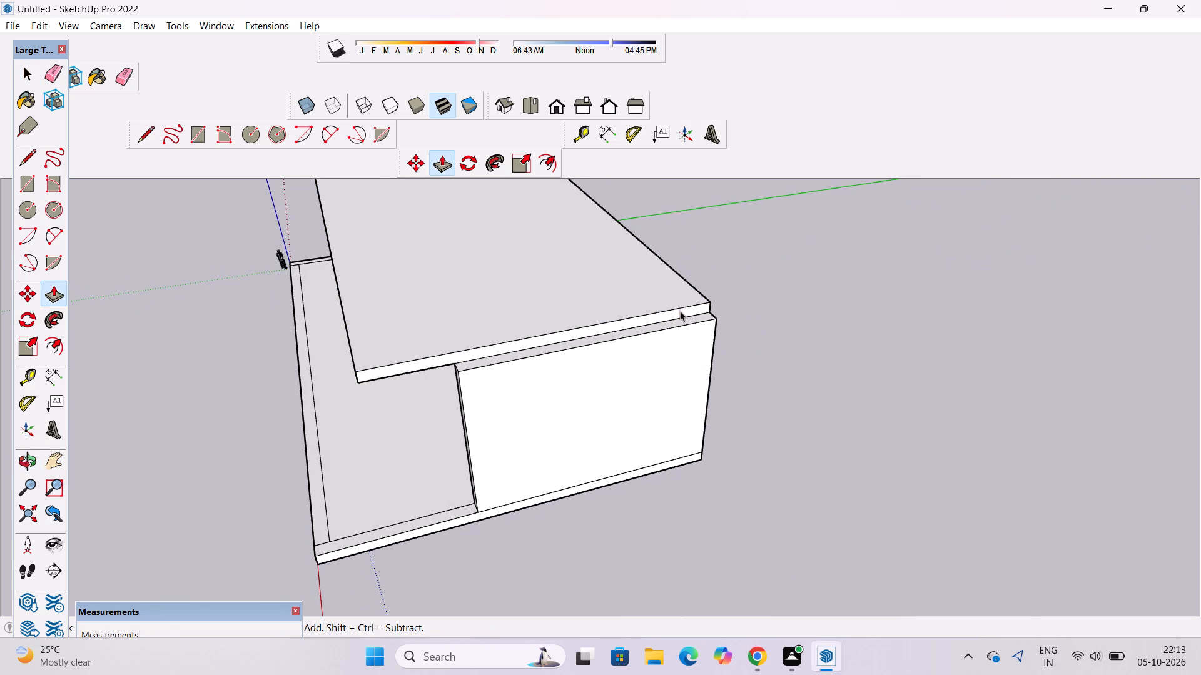
{"action": "key", "text": "p"}
{"action": "left_click", "coordinate": [690, 311]}
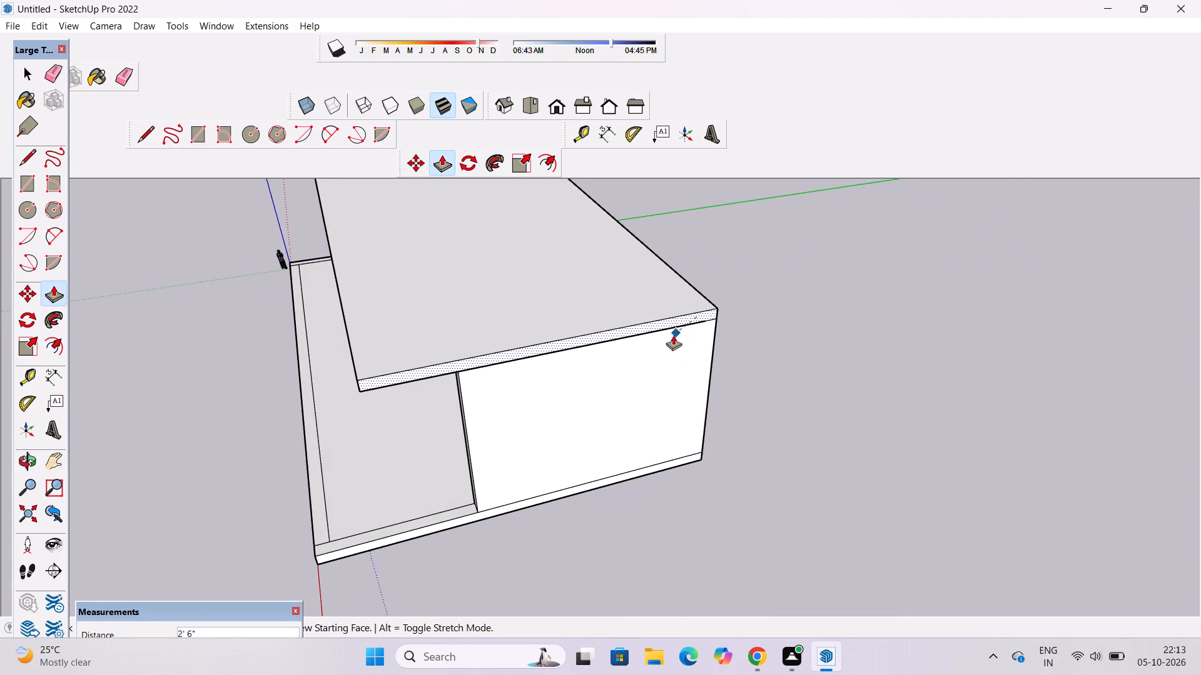
{"action": "left_click", "coordinate": [669, 340]}
{"action": "key", "text": "space"}
{"action": "left_click", "coordinate": [929, 304]}
Examine the roofed structure's open front, interior floor and roof overhang from the front, above and the end beside the origin.
{"action": "key", "text": "o"}
{"action": "scroll", "coordinate": [800, 336], "scroll_direction": "down", "scroll_amount": 3}
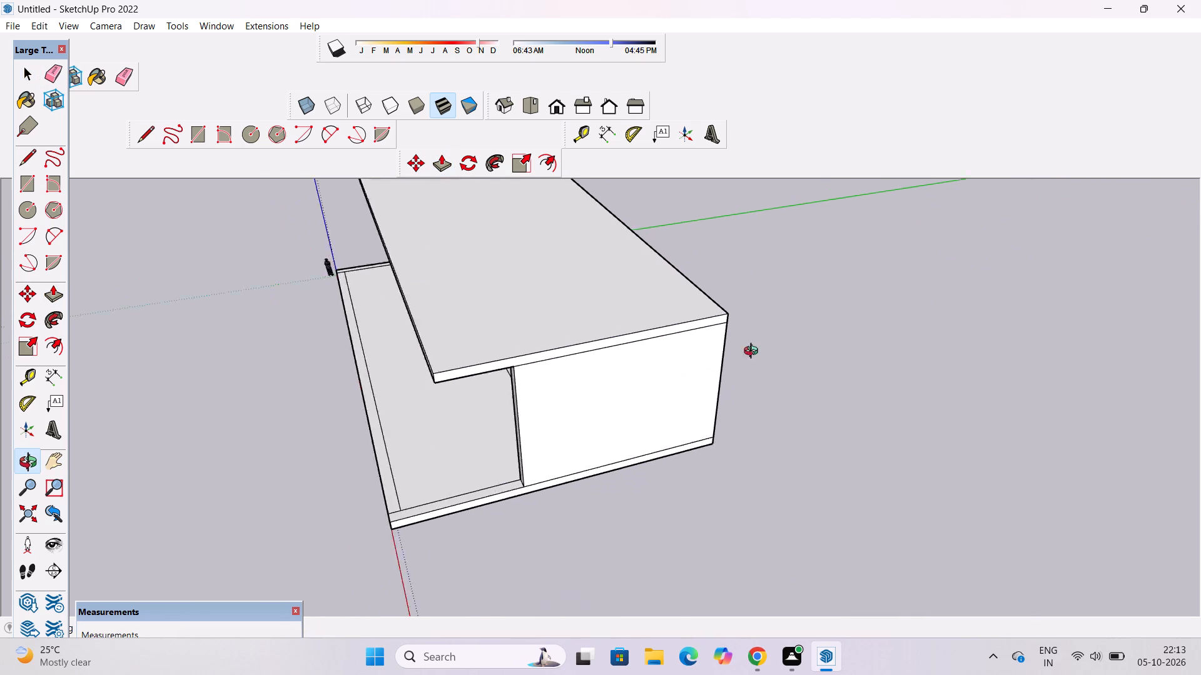
{"action": "scroll", "coordinate": [754, 352], "scroll_direction": "down", "scroll_amount": 3}
{"action": "left_click_drag", "start_coordinate": [574, 395], "coordinate": [746, 390]}
{"action": "scroll", "coordinate": [454, 401], "scroll_direction": "up", "scroll_amount": 3}
{"action": "left_click_drag", "start_coordinate": [440, 408], "coordinate": [647, 381]}
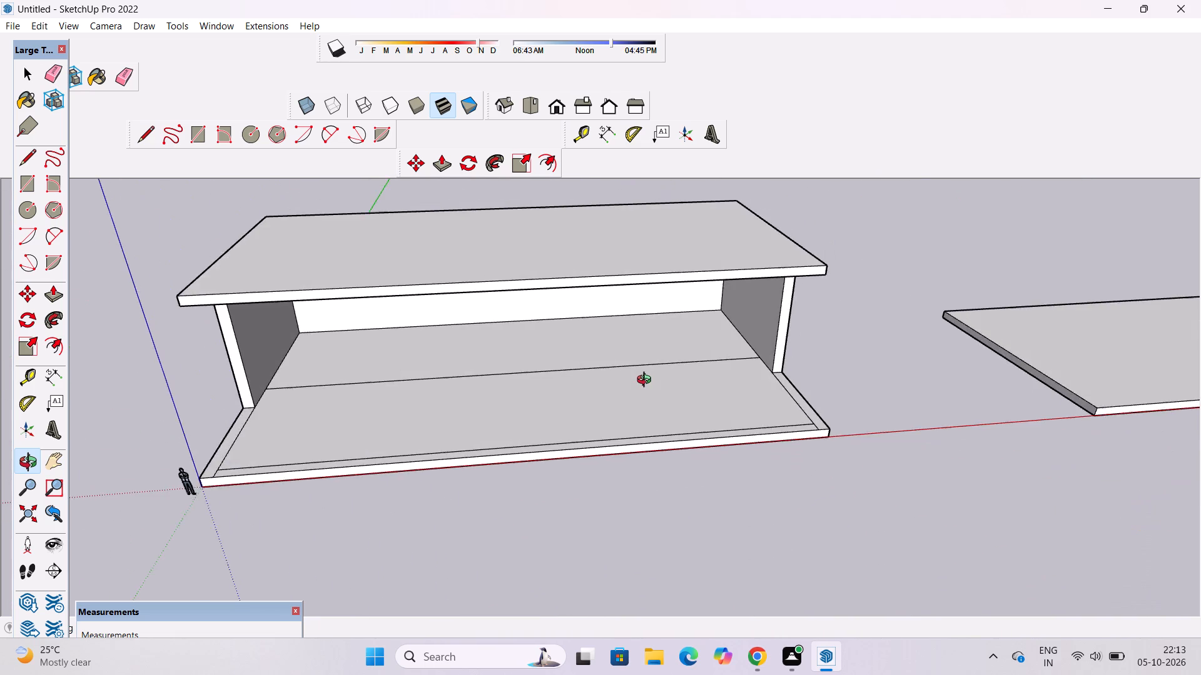
{"action": "scroll", "coordinate": [647, 381], "scroll_direction": "down", "scroll_amount": 4}
{"action": "left_click_drag", "start_coordinate": [504, 397], "coordinate": [582, 392], "text": "shift"}
{"action": "left_click_drag", "start_coordinate": [582, 392], "coordinate": [563, 396]}
{"action": "scroll", "coordinate": [566, 394], "scroll_direction": "up", "scroll_amount": 3}
{"action": "left_click_drag", "start_coordinate": [560, 395], "coordinate": [515, 414], "text": "shift"}
{"action": "left_click_drag", "start_coordinate": [492, 419], "coordinate": [659, 193]}
{"action": "left_click_drag", "start_coordinate": [607, 286], "coordinate": [571, 415]}
{"action": "left_click_drag", "start_coordinate": [568, 425], "coordinate": [545, 342], "text": "shift"}
{"action": "left_click_drag", "start_coordinate": [545, 342], "coordinate": [524, 395]}
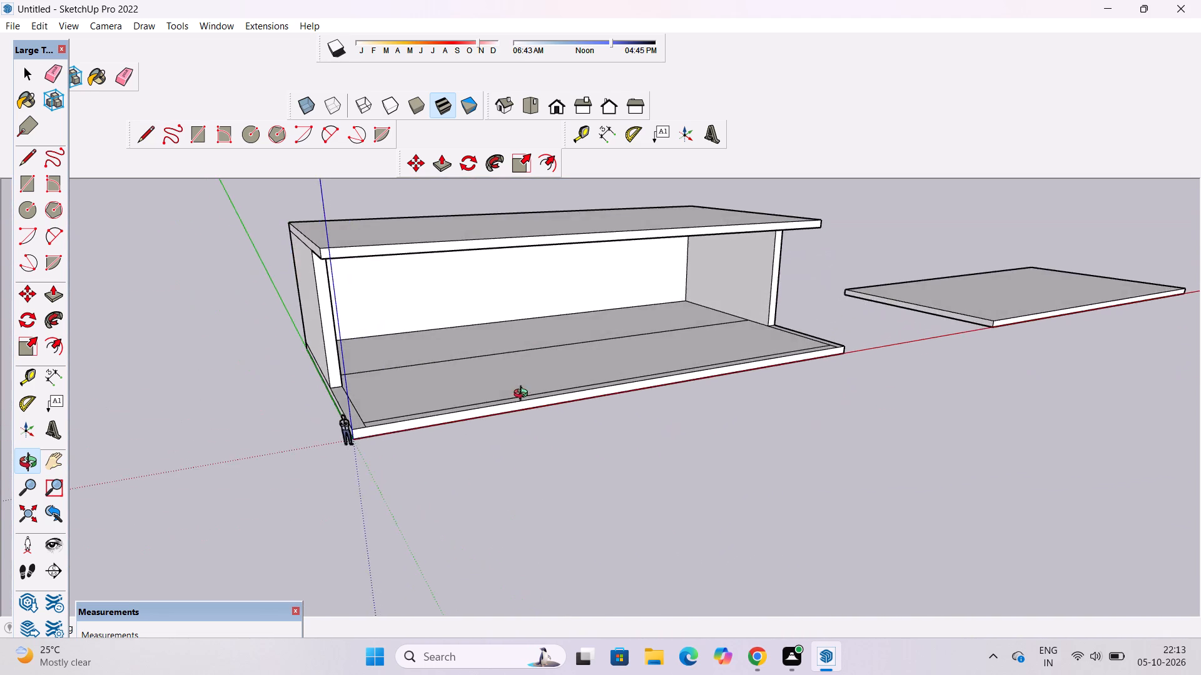
{"action": "scroll", "coordinate": [524, 383], "scroll_direction": "down", "scroll_amount": 4}
{"action": "left_click_drag", "start_coordinate": [565, 356], "coordinate": [447, 429]}
{"action": "scroll", "coordinate": [528, 376], "scroll_direction": "up", "scroll_amount": 4}
{"action": "left_click_drag", "start_coordinate": [525, 374], "coordinate": [460, 404], "text": "shift"}
{"action": "left_click_drag", "start_coordinate": [460, 404], "coordinate": [514, 393]}
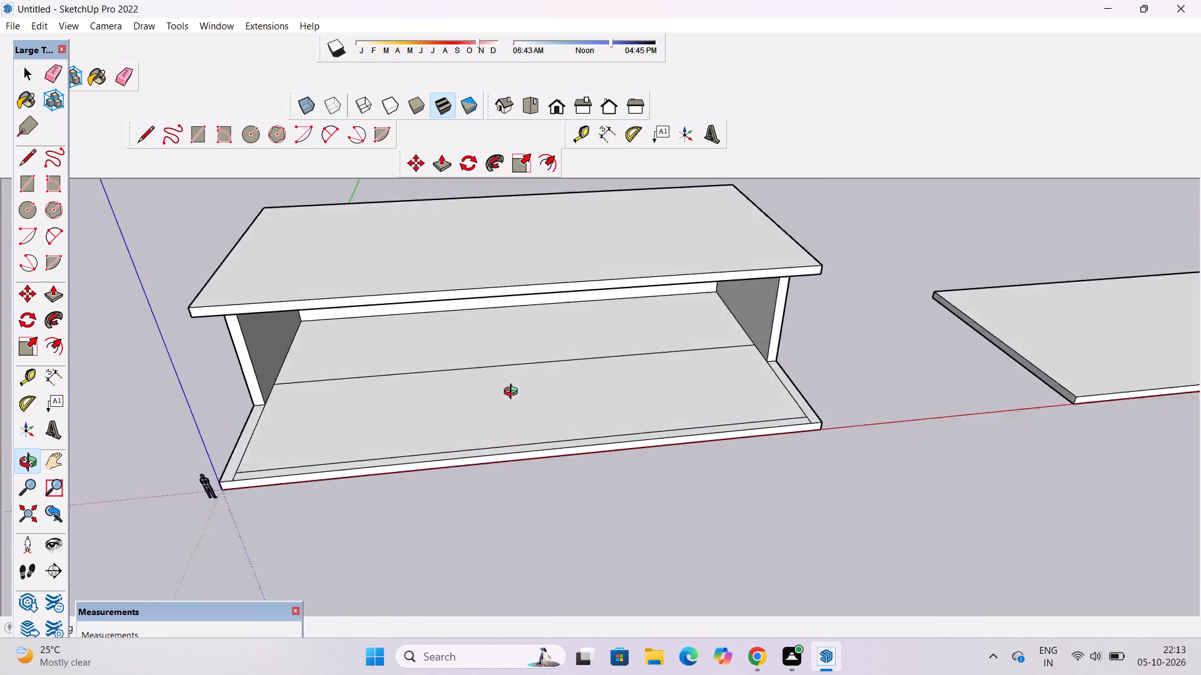
{"action": "left_click_drag", "start_coordinate": [514, 393], "coordinate": [559, 374]}
{"action": "left_click_drag", "start_coordinate": [530, 399], "coordinate": [560, 407], "text": "shift"}
{"action": "left_click_drag", "start_coordinate": [540, 413], "coordinate": [558, 399]}
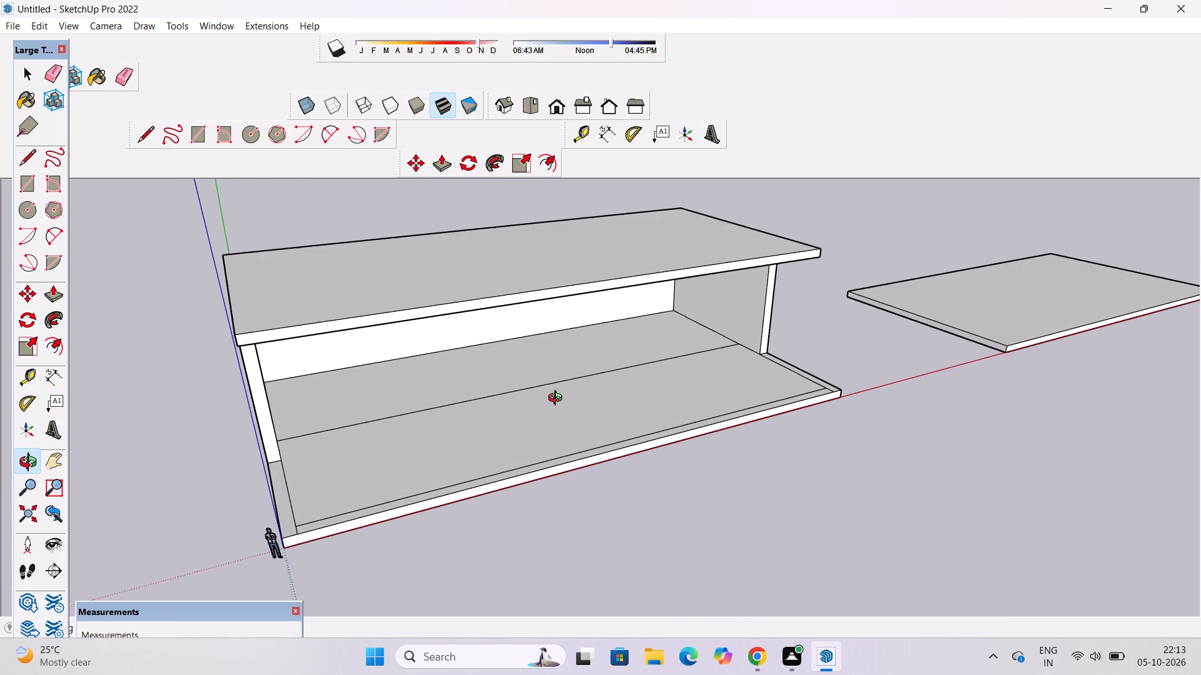
{"action": "scroll", "coordinate": [558, 399], "scroll_direction": "down", "scroll_amount": 1}
{"action": "left_click_drag", "start_coordinate": [565, 397], "coordinate": [534, 406], "text": "shift"}
{"action": "scroll", "coordinate": [533, 406], "scroll_direction": "up", "scroll_amount": 4}
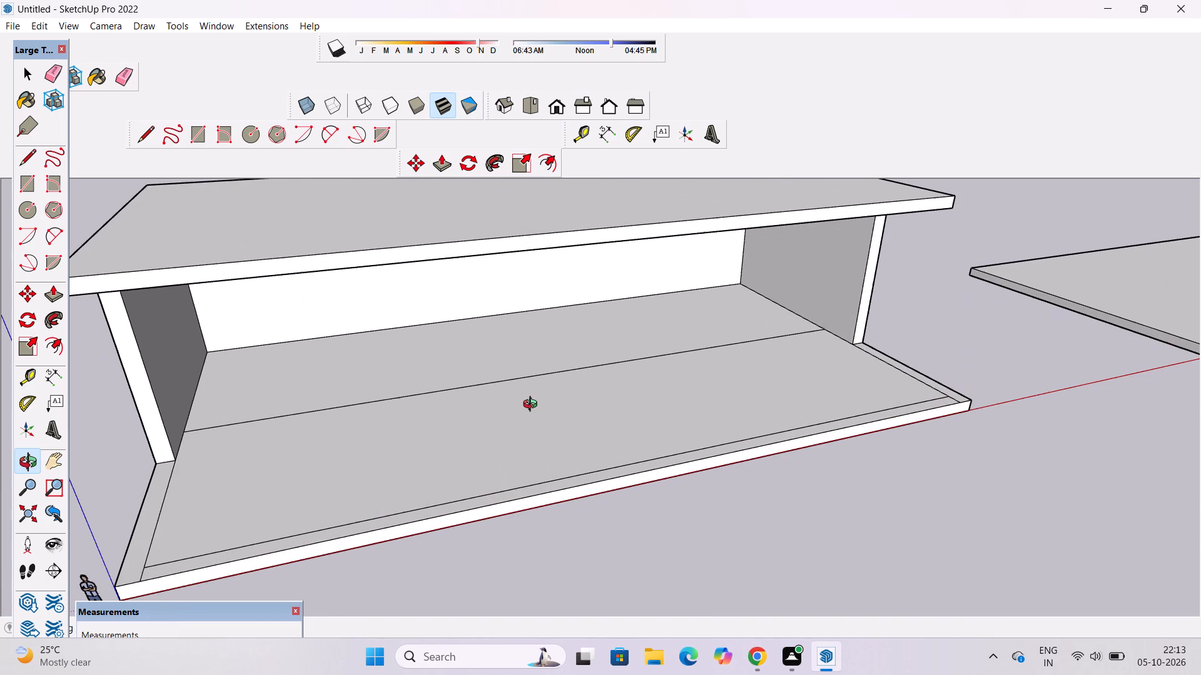
{"action": "scroll", "coordinate": [533, 406], "scroll_direction": "down", "scroll_amount": 4}
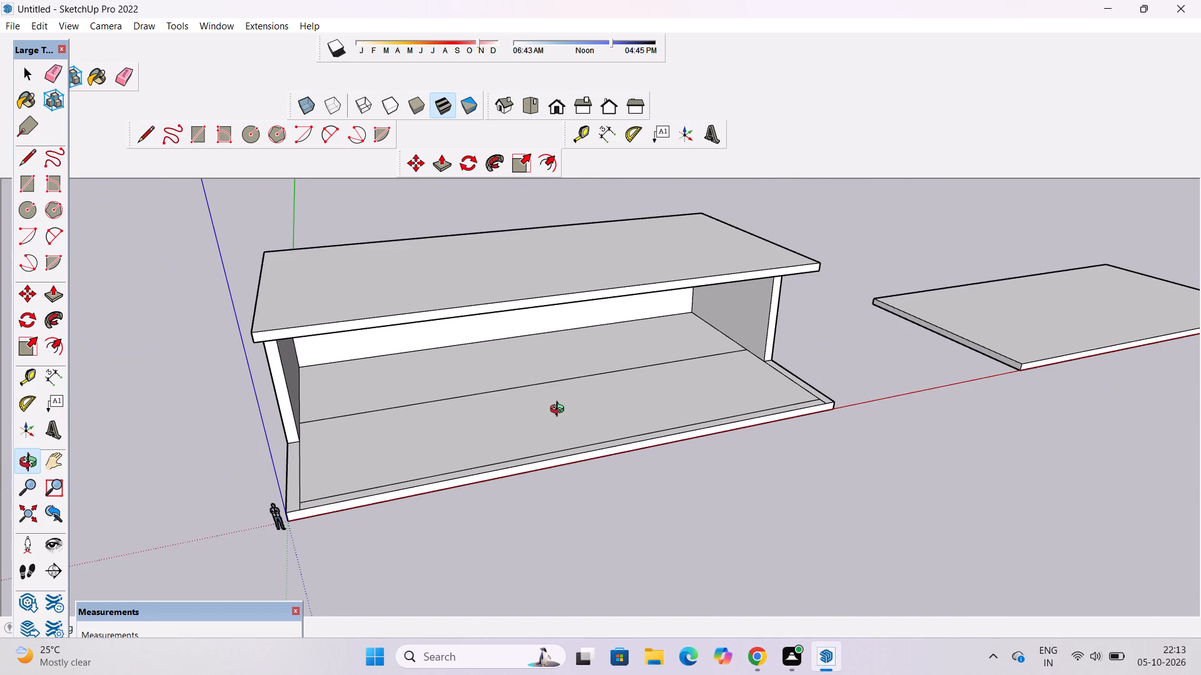
{"action": "left_click_drag", "start_coordinate": [559, 411], "coordinate": [509, 418]}
{"action": "scroll", "coordinate": [515, 413], "scroll_direction": "down", "scroll_amount": 5}
{"action": "left_click_drag", "start_coordinate": [531, 403], "coordinate": [542, 466]}
{"action": "left_click_drag", "start_coordinate": [539, 462], "coordinate": [456, 449], "text": "shift"}
{"action": "left_click_drag", "start_coordinate": [455, 447], "coordinate": [458, 447]}
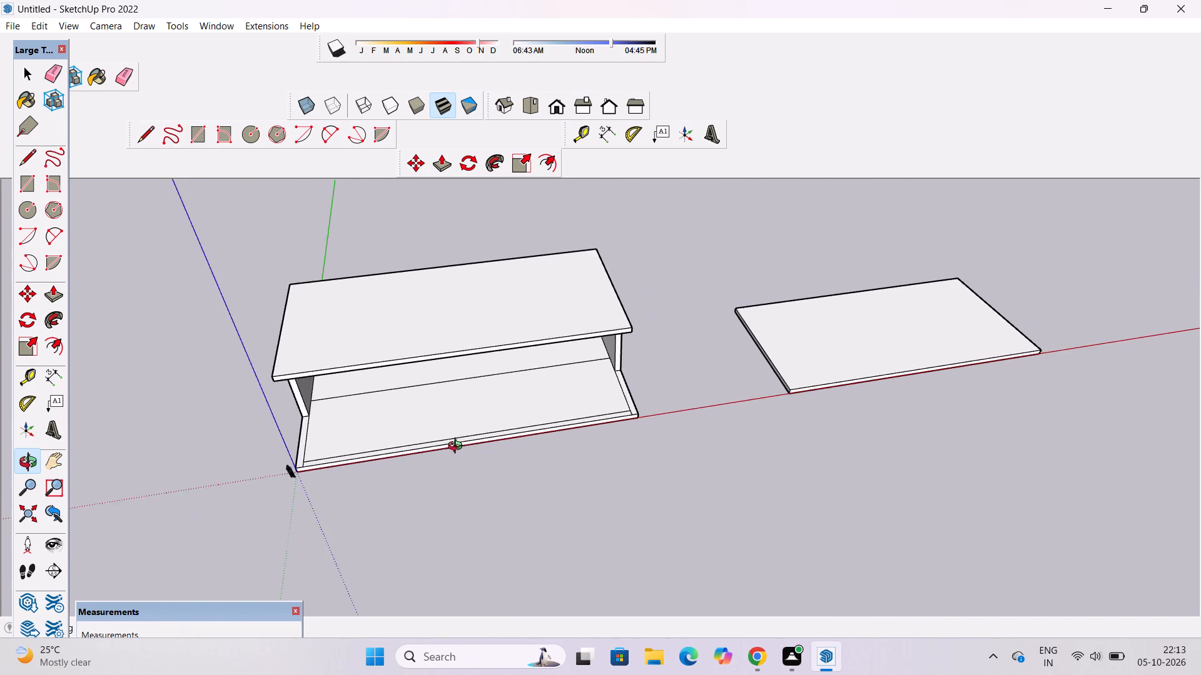
{"action": "left_click_drag", "start_coordinate": [458, 447], "coordinate": [482, 485]}
{"action": "scroll", "coordinate": [479, 450], "scroll_direction": "down", "scroll_amount": 5}
{"action": "left_click_drag", "start_coordinate": [423, 436], "coordinate": [575, 374], "text": "shift"}
{"action": "left_click_drag", "start_coordinate": [576, 374], "coordinate": [570, 456]}
{"action": "scroll", "coordinate": [626, 364], "scroll_direction": "up", "scroll_amount": 5}
{"action": "left_click_drag", "start_coordinate": [602, 372], "coordinate": [564, 385], "text": "shift"}
{"action": "left_click_drag", "start_coordinate": [525, 417], "coordinate": [734, 234]}
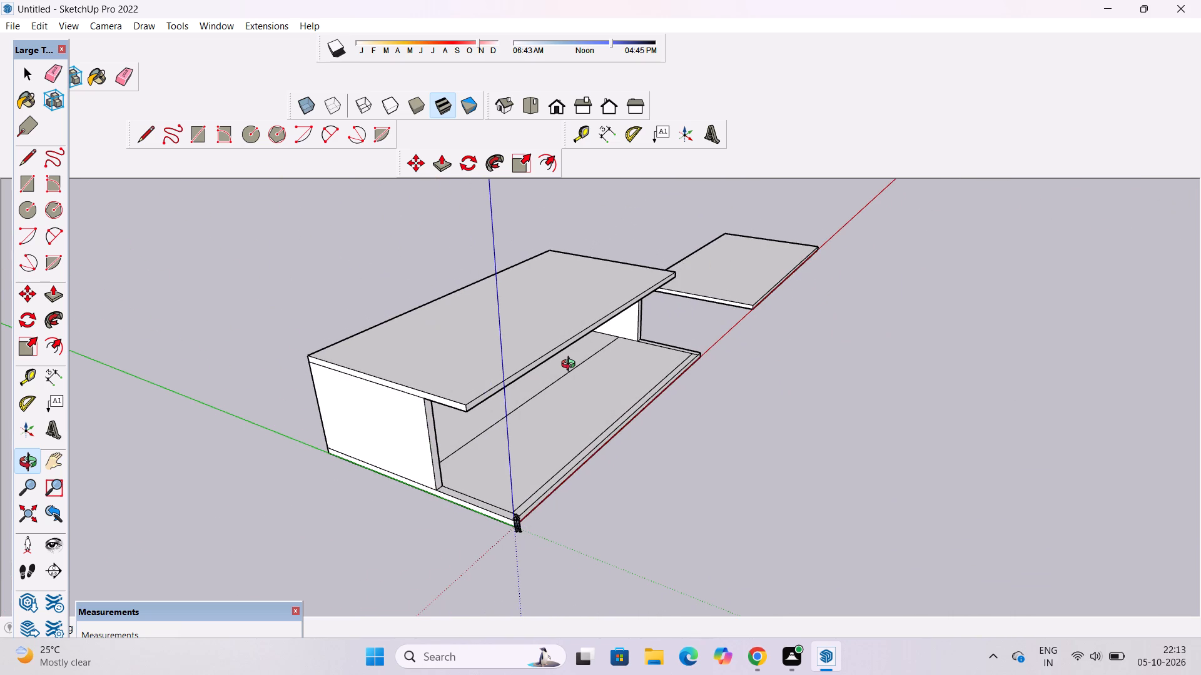
{"action": "scroll", "coordinate": [571, 366], "scroll_direction": "down", "scroll_amount": 4}
{"action": "left_click_drag", "start_coordinate": [659, 379], "coordinate": [552, 390]}
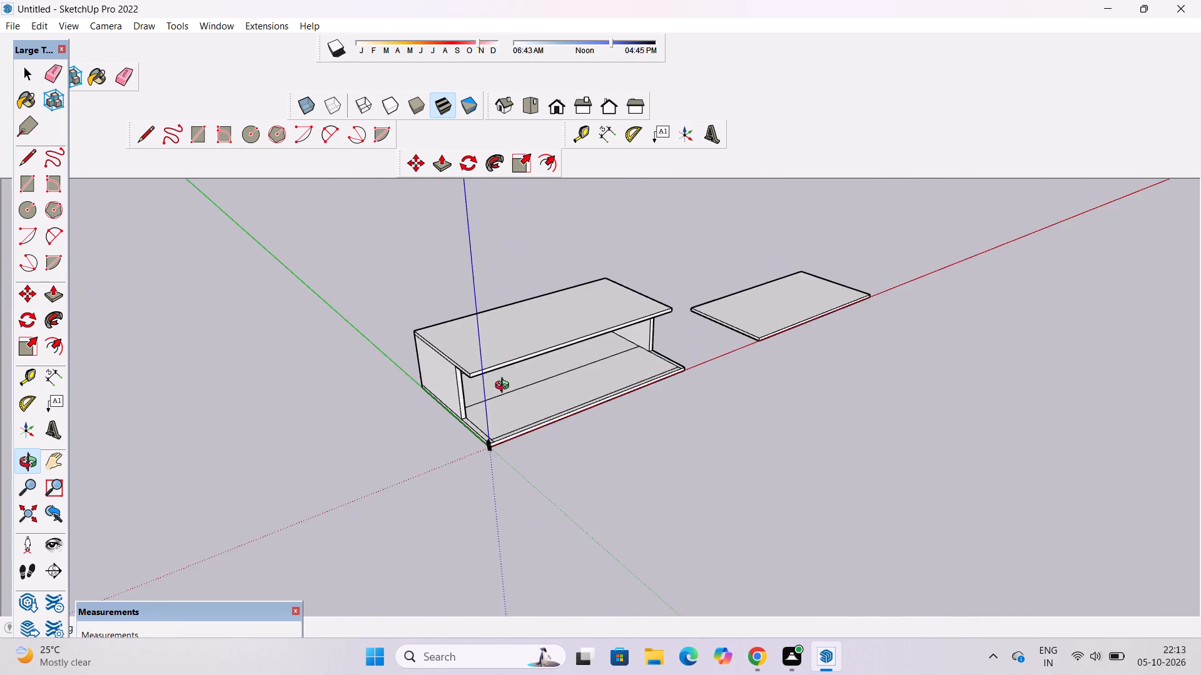
{"action": "scroll", "coordinate": [505, 387], "scroll_direction": "up", "scroll_amount": 2}
{"action": "scroll", "coordinate": [505, 387], "scroll_direction": "down", "scroll_amount": 3}
{"action": "scroll", "coordinate": [505, 387], "scroll_direction": "up", "scroll_amount": 1}
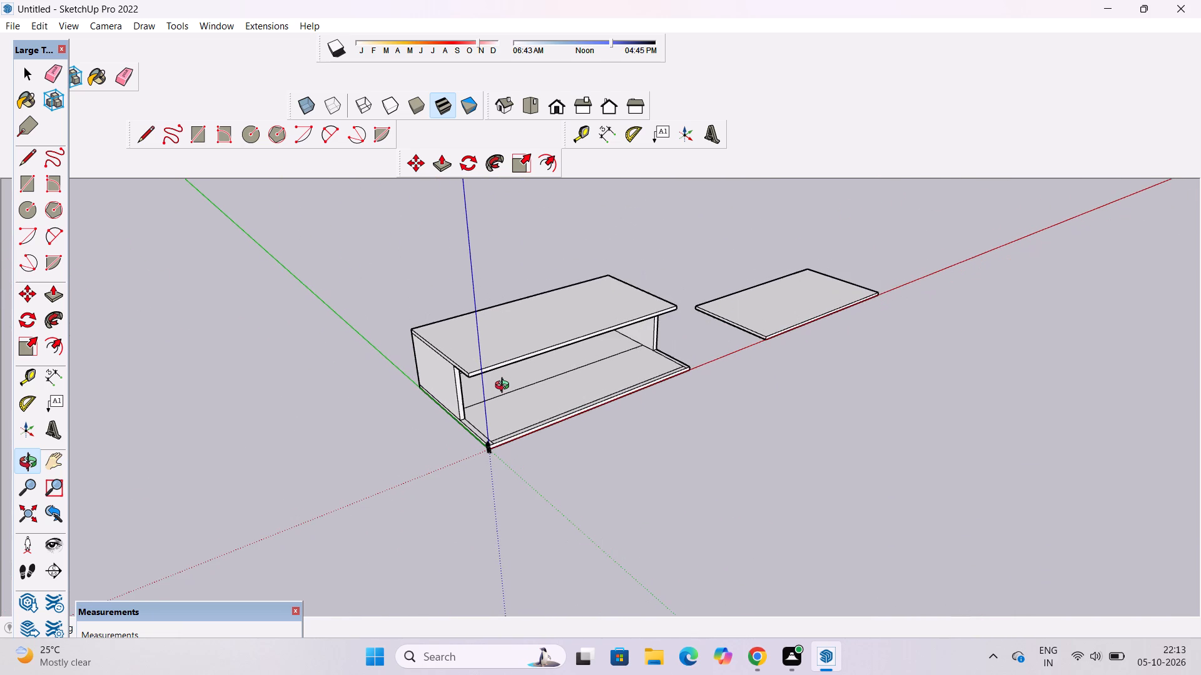
{"action": "scroll", "coordinate": [505, 387], "scroll_direction": "down", "scroll_amount": 1}
{"action": "left_click_drag", "start_coordinate": [517, 386], "coordinate": [459, 410]}
{"action": "scroll", "coordinate": [514, 358], "scroll_direction": "up", "scroll_amount": 3}
{"action": "left_click_drag", "start_coordinate": [530, 374], "coordinate": [674, 424]}
{"action": "scroll", "coordinate": [519, 442], "scroll_direction": "up", "scroll_amount": 3}
{"action": "left_click_drag", "start_coordinate": [488, 449], "coordinate": [590, 407]}
{"action": "left_click_drag", "start_coordinate": [562, 421], "coordinate": [513, 366]}
{"action": "left_click_drag", "start_coordinate": [559, 386], "coordinate": [482, 389]}
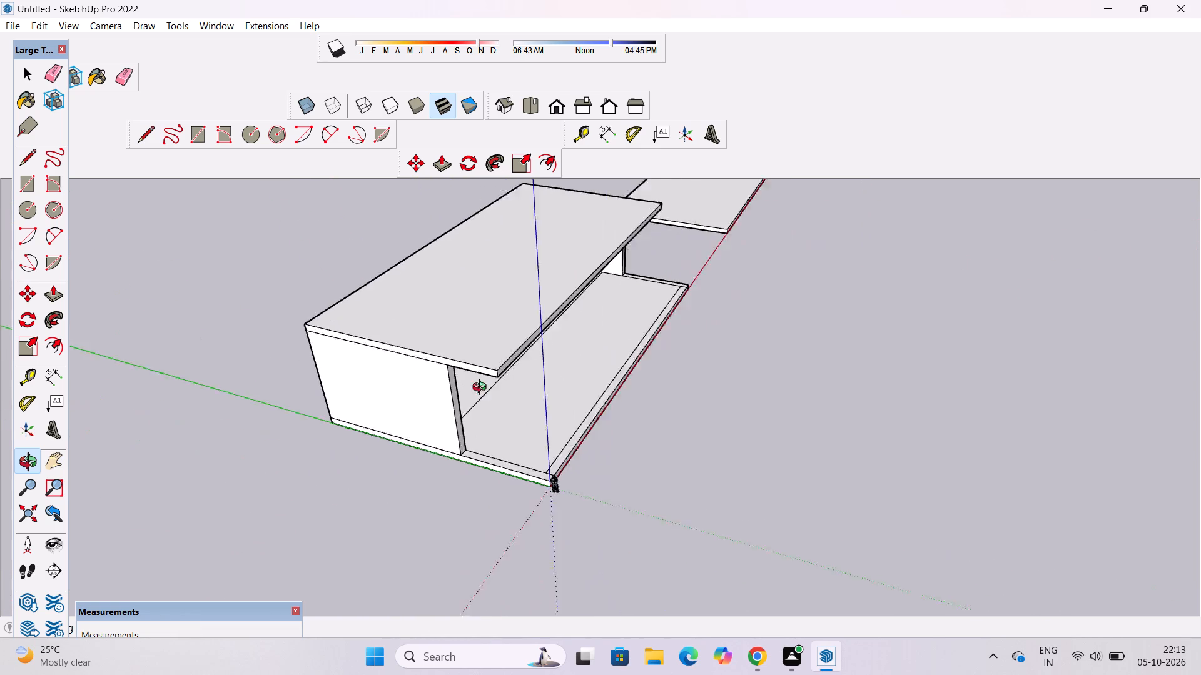
{"action": "left_click_drag", "start_coordinate": [482, 389], "coordinate": [477, 391]}
{"action": "scroll", "coordinate": [495, 387], "scroll_direction": "up", "scroll_amount": 4}
{"action": "left_click_drag", "start_coordinate": [529, 383], "coordinate": [422, 393]}
{"action": "scroll", "coordinate": [420, 386], "scroll_direction": "down", "scroll_amount": 6, "text": "shift"}
{"action": "left_click_drag", "start_coordinate": [474, 358], "coordinate": [455, 368], "text": "shift"}
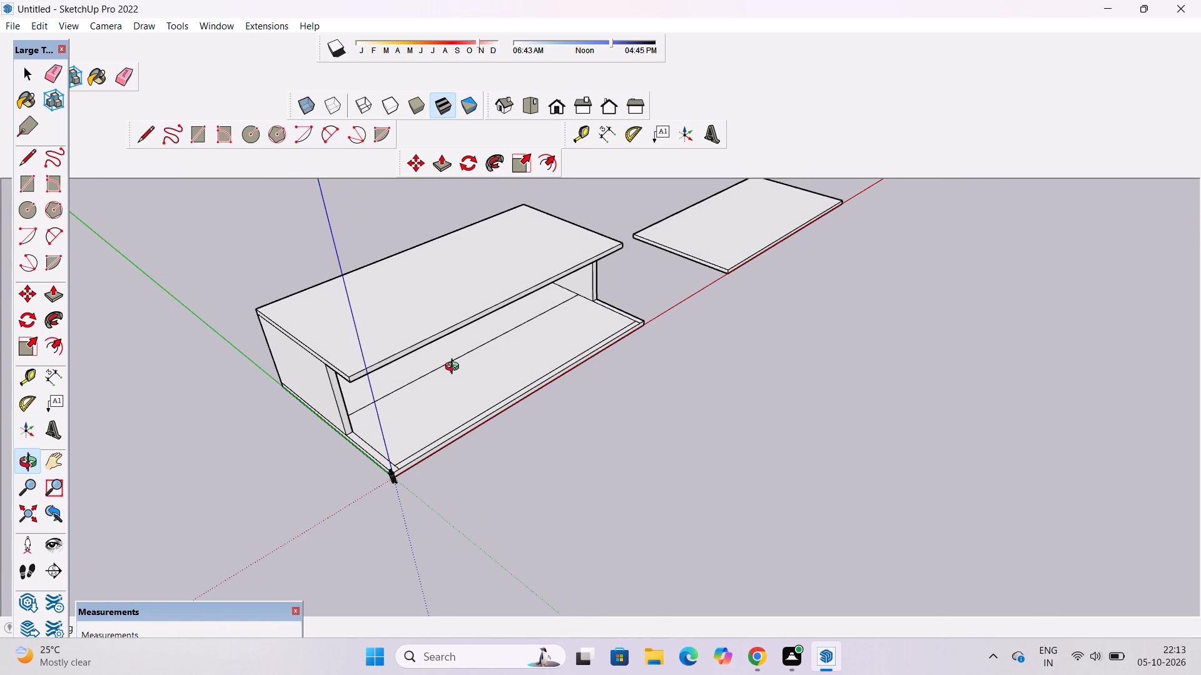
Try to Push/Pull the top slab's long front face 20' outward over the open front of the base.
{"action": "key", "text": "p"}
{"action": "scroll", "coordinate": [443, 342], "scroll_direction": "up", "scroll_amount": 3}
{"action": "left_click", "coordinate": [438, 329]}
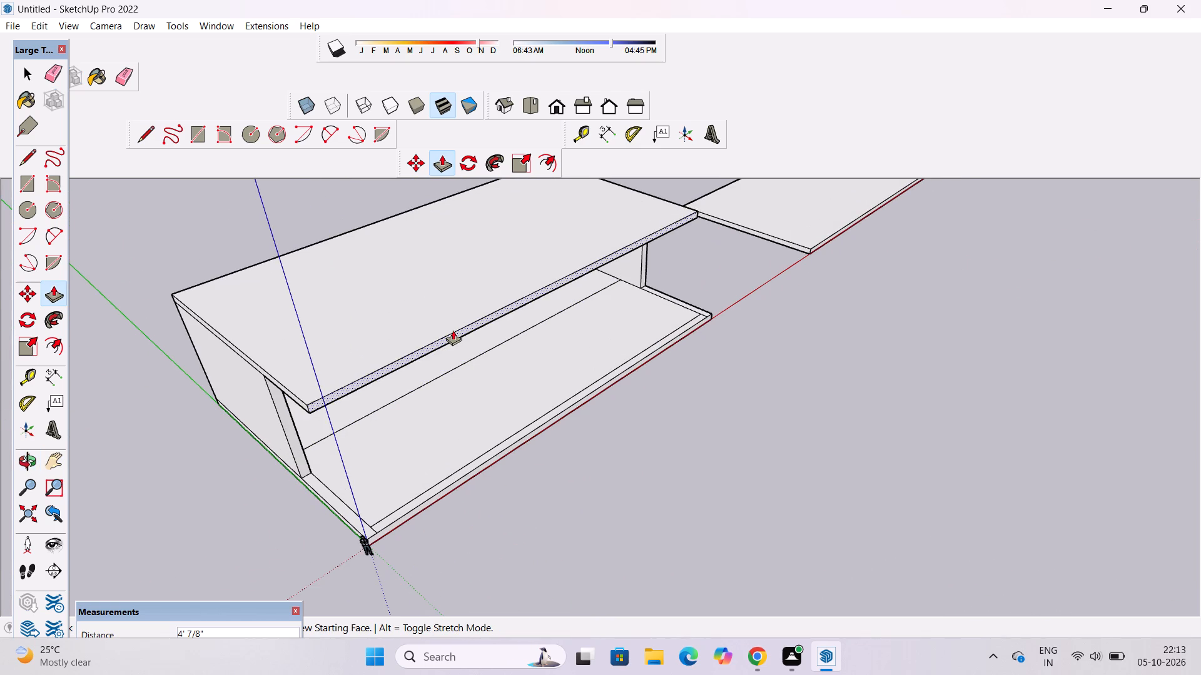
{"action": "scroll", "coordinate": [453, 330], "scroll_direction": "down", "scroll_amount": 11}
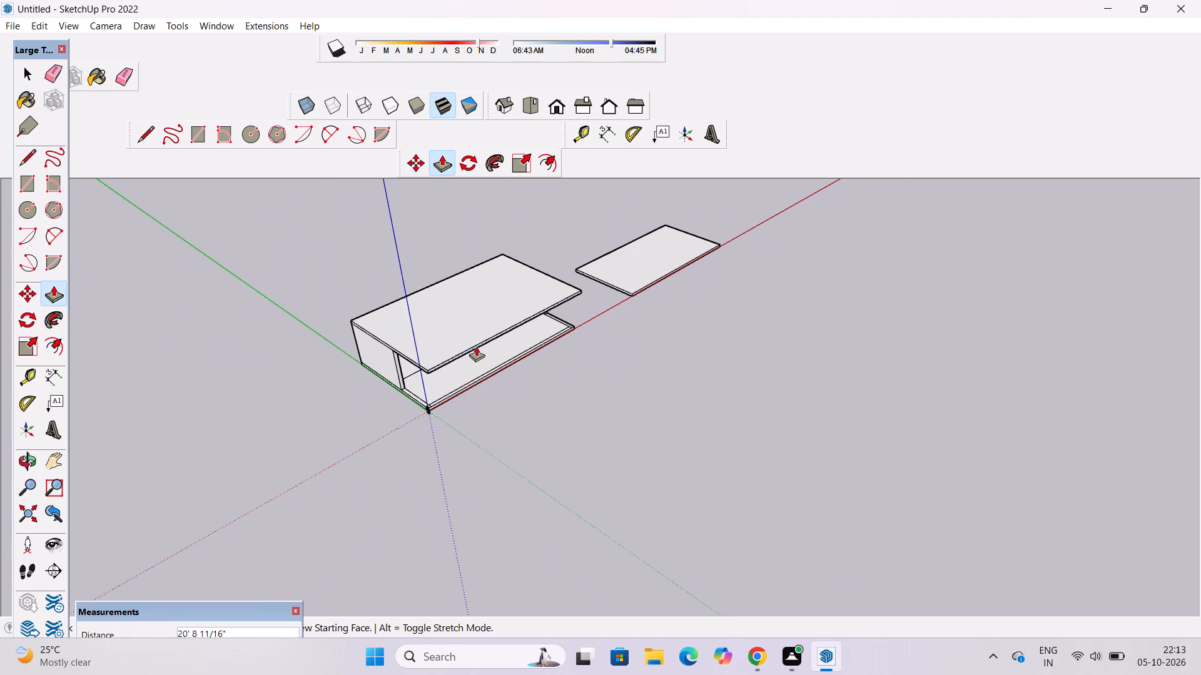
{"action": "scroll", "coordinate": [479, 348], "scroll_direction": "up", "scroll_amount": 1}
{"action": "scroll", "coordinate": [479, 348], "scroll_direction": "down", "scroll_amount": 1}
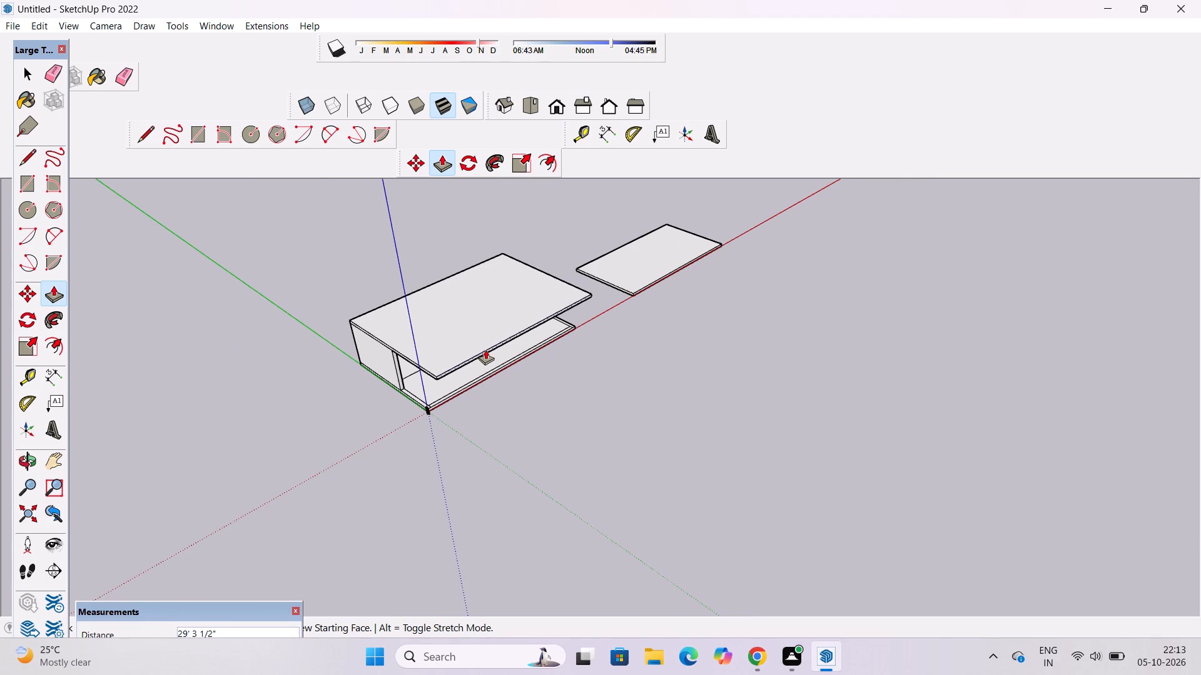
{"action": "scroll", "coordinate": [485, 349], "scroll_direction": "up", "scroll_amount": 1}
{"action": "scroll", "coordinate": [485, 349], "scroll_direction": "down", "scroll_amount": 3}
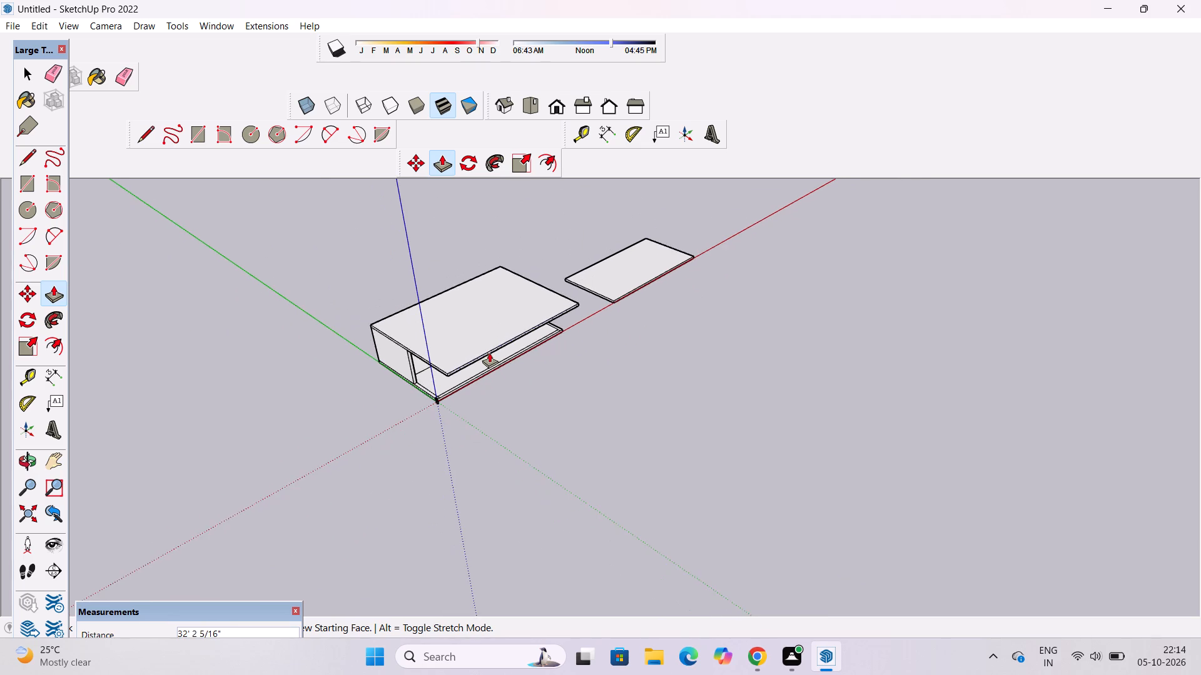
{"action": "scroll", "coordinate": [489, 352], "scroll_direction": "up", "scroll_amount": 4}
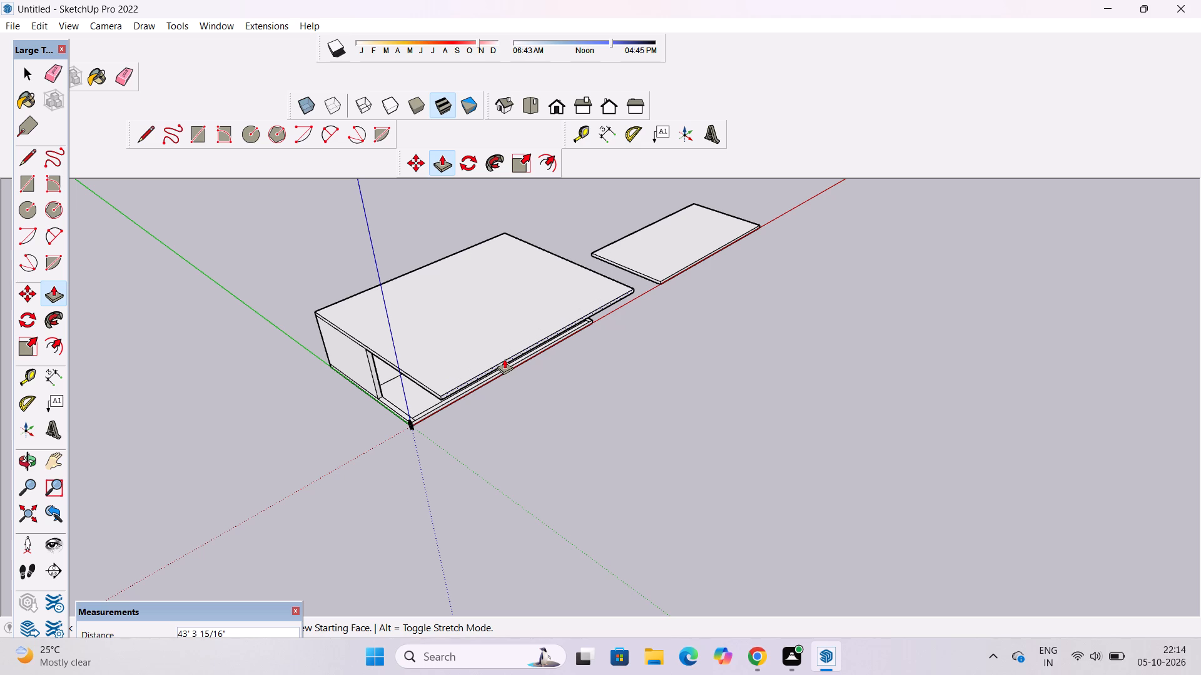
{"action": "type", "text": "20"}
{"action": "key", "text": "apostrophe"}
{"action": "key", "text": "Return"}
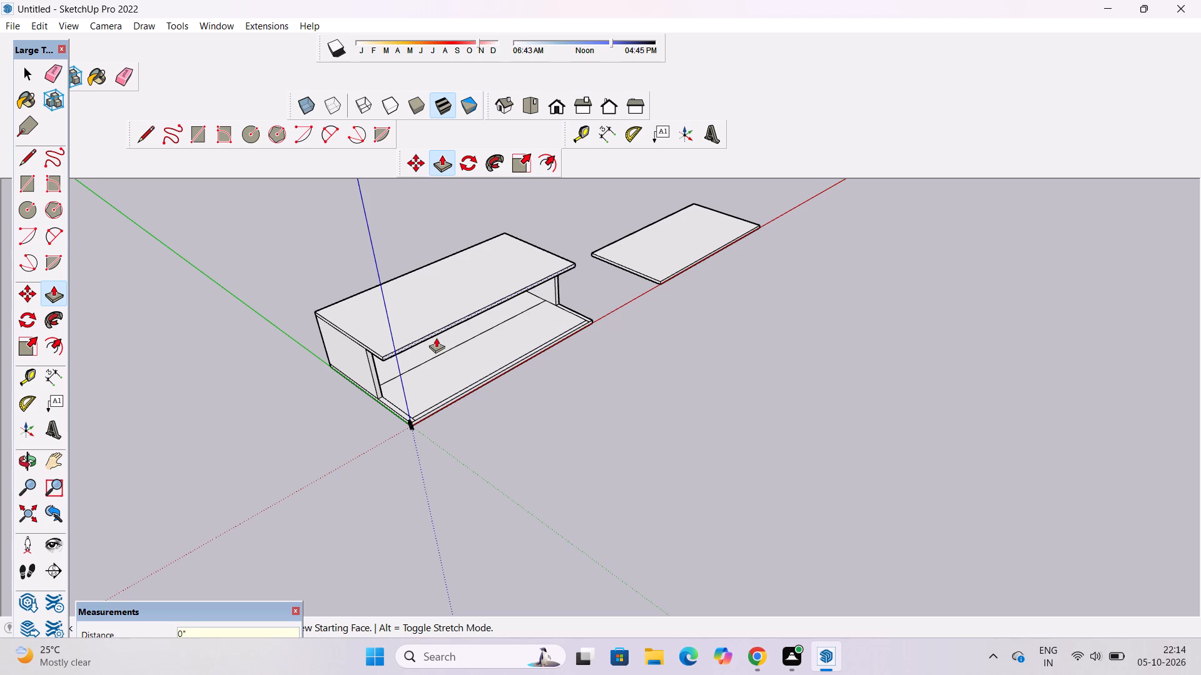
Examine the roof's front overhang and its fit on the walls from both ends, the back and the open front.
{"action": "key", "text": "o"}
{"action": "scroll", "coordinate": [439, 389], "scroll_direction": "down", "scroll_amount": 4}
{"action": "scroll", "coordinate": [455, 351], "scroll_direction": "up", "scroll_amount": 5}
{"action": "left_click_drag", "start_coordinate": [581, 351], "coordinate": [467, 322]}
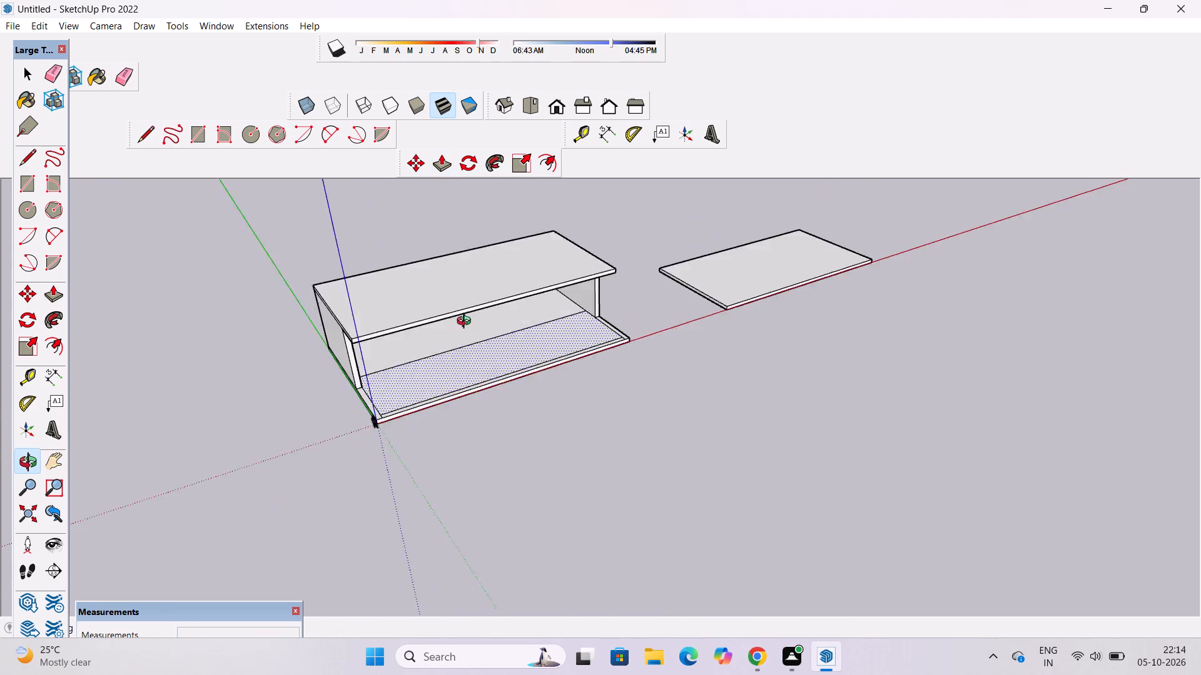
{"action": "left_click_drag", "start_coordinate": [467, 322], "coordinate": [327, 306]}
{"action": "left_click_drag", "start_coordinate": [349, 335], "coordinate": [717, 346]}
{"action": "left_click_drag", "start_coordinate": [677, 347], "coordinate": [500, 346], "text": "shift"}
{"action": "left_click_drag", "start_coordinate": [450, 364], "coordinate": [520, 355]}
{"action": "key", "text": "space"}
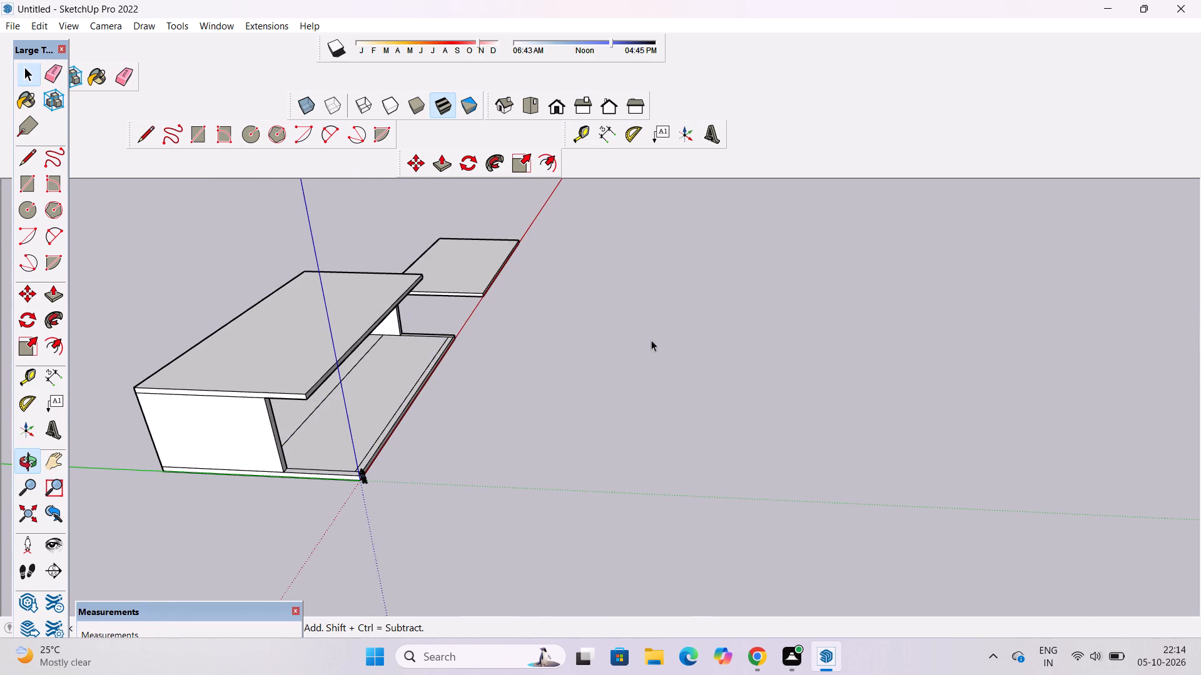
{"action": "left_click", "coordinate": [651, 340]}
{"action": "scroll", "coordinate": [352, 326], "scroll_direction": "up", "scroll_amount": 4}
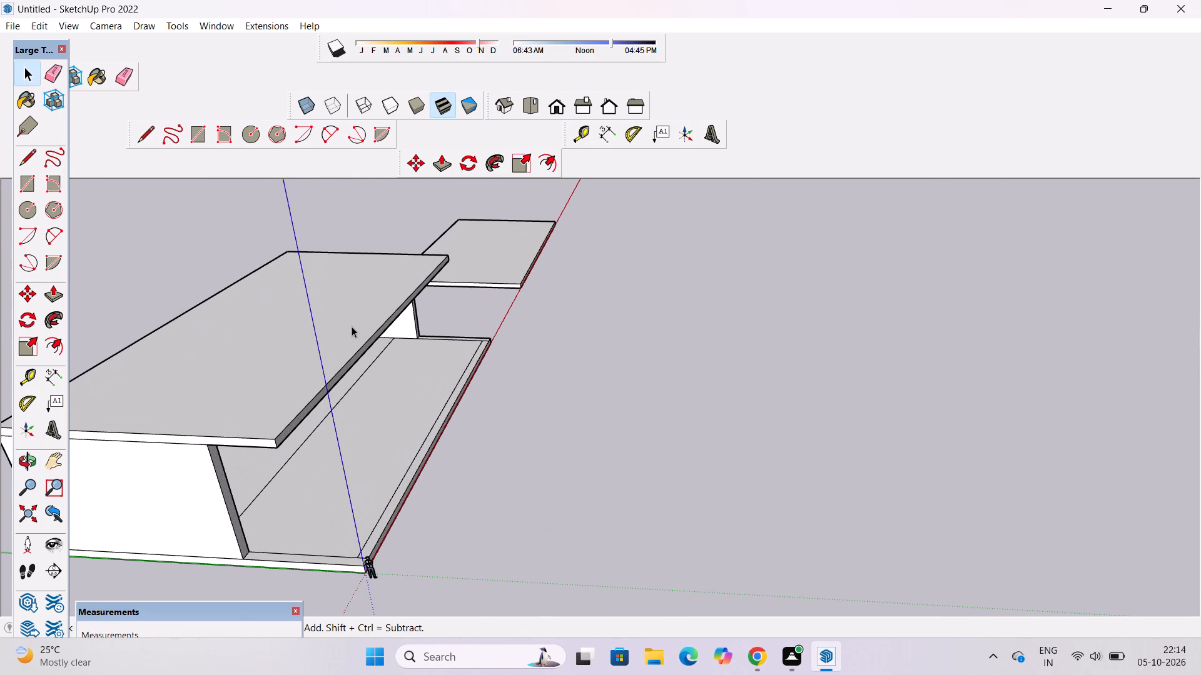
{"action": "key", "text": "o"}
{"action": "scroll", "coordinate": [352, 326], "scroll_direction": "down", "scroll_amount": 2}
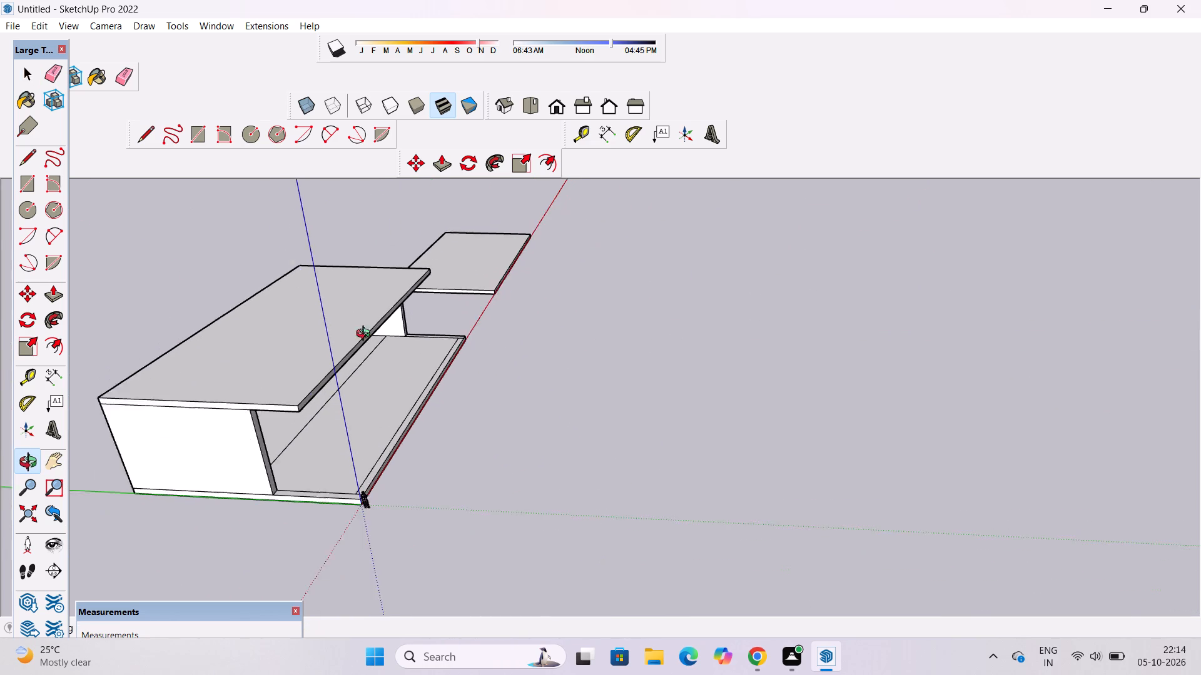
{"action": "scroll", "coordinate": [366, 335], "scroll_direction": "down", "scroll_amount": 2}
{"action": "left_click_drag", "start_coordinate": [495, 361], "coordinate": [283, 352]}
{"action": "scroll", "coordinate": [444, 319], "scroll_direction": "up", "scroll_amount": 4}
{"action": "left_click_drag", "start_coordinate": [450, 318], "coordinate": [466, 352], "text": "shift"}
{"action": "left_click_drag", "start_coordinate": [630, 354], "coordinate": [433, 388]}
{"action": "scroll", "coordinate": [433, 389], "scroll_direction": "down", "scroll_amount": 5}
{"action": "left_click_drag", "start_coordinate": [600, 359], "coordinate": [347, 419]}
{"action": "scroll", "coordinate": [646, 313], "scroll_direction": "up", "scroll_amount": 4}
{"action": "left_click_drag", "start_coordinate": [602, 324], "coordinate": [523, 347], "text": "shift"}
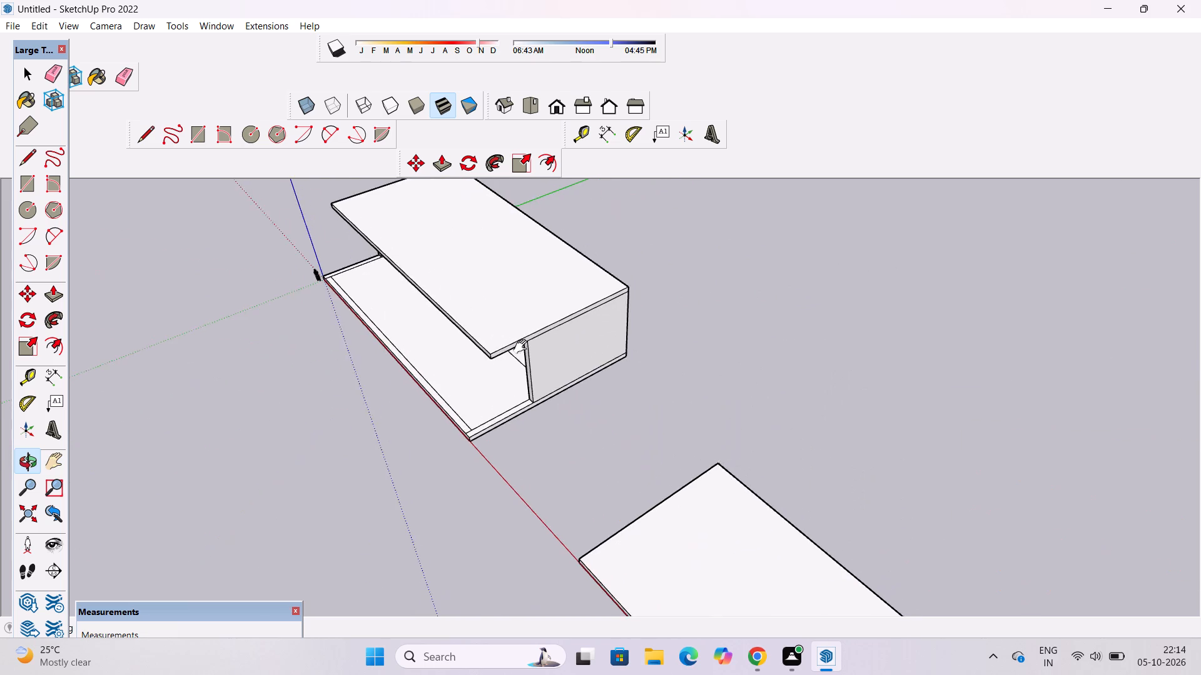
{"action": "left_click_drag", "start_coordinate": [523, 347], "coordinate": [515, 348], "text": "shift"}
{"action": "scroll", "coordinate": [512, 348], "scroll_direction": "up", "scroll_amount": 6, "text": "shift"}
{"action": "scroll", "coordinate": [519, 354], "scroll_direction": "down", "scroll_amount": 5}
{"action": "left_click_drag", "start_coordinate": [737, 340], "coordinate": [289, 234]}
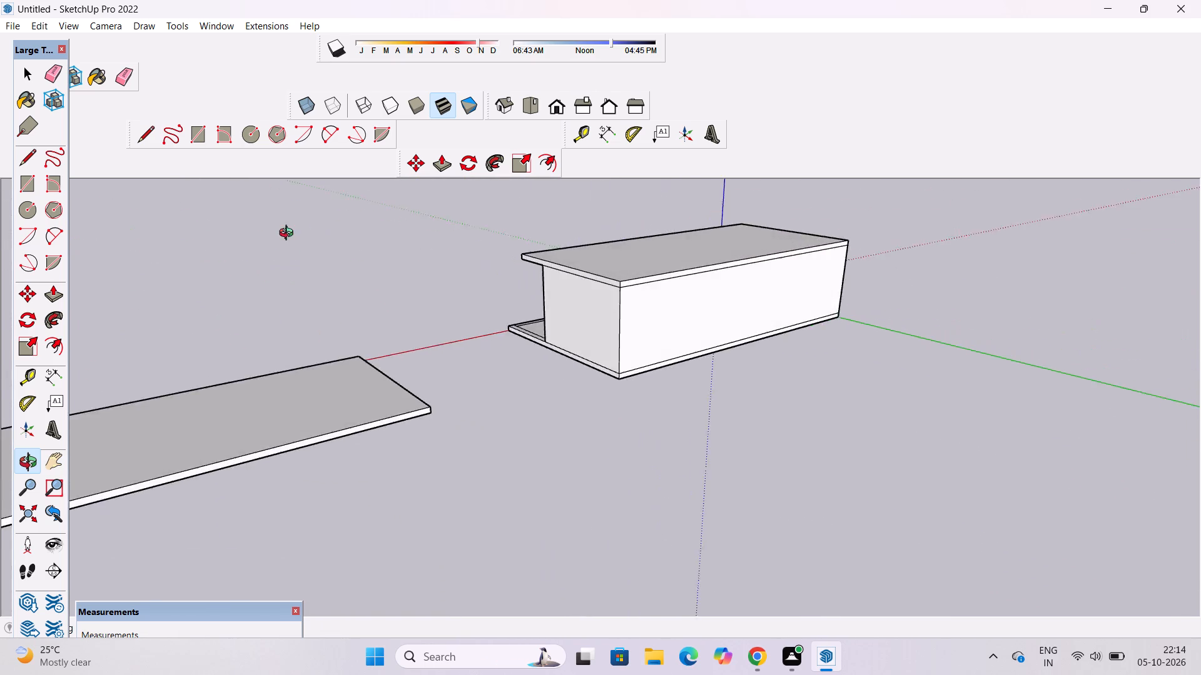
{"action": "left_click_drag", "start_coordinate": [289, 234], "coordinate": [951, 302]}
{"action": "left_click_drag", "start_coordinate": [293, 382], "coordinate": [478, 369]}
{"action": "scroll", "coordinate": [480, 362], "scroll_direction": "down", "scroll_amount": 7}
{"action": "left_click_drag", "start_coordinate": [317, 423], "coordinate": [480, 371], "text": "shift"}
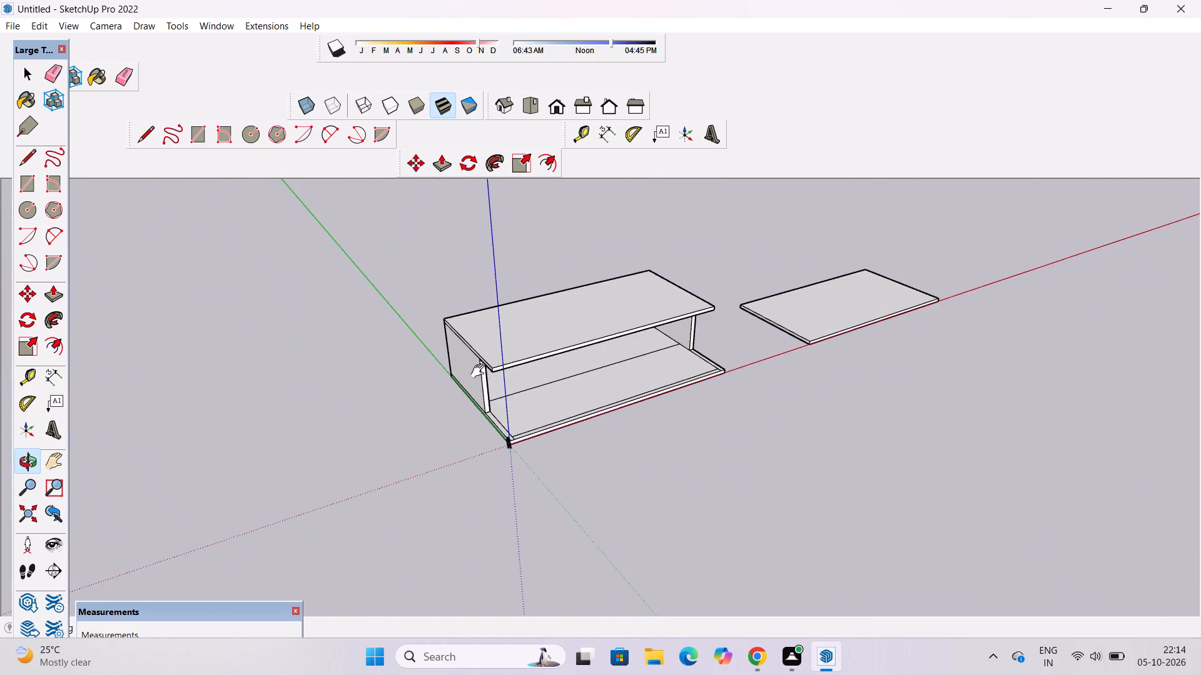
{"action": "left_click_drag", "start_coordinate": [480, 371], "coordinate": [631, 362]}
{"action": "scroll", "coordinate": [506, 437], "scroll_direction": "up", "scroll_amount": 5}
{"action": "left_click_drag", "start_coordinate": [561, 394], "coordinate": [507, 439], "text": "shift"}
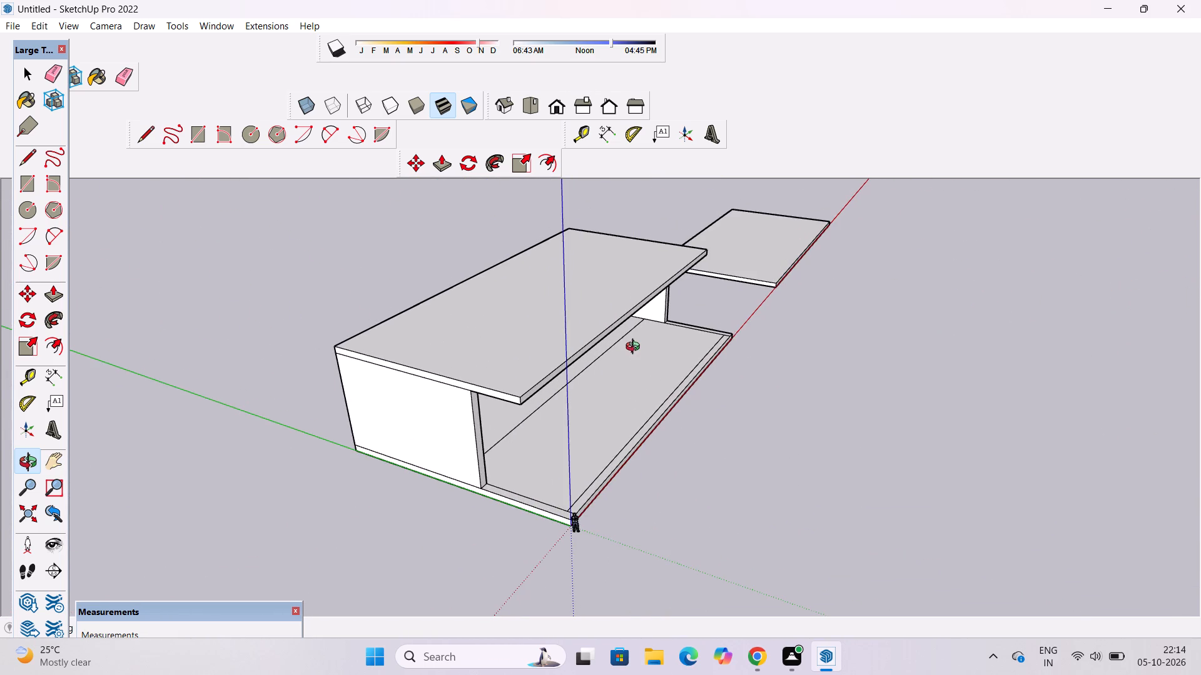
{"action": "left_click_drag", "start_coordinate": [636, 347], "coordinate": [562, 395]}
{"action": "left_click_drag", "start_coordinate": [489, 429], "coordinate": [510, 372], "text": "shift"}
{"action": "left_click_drag", "start_coordinate": [474, 399], "coordinate": [497, 356]}
{"action": "left_click_drag", "start_coordinate": [498, 359], "coordinate": [471, 397], "text": "shift"}
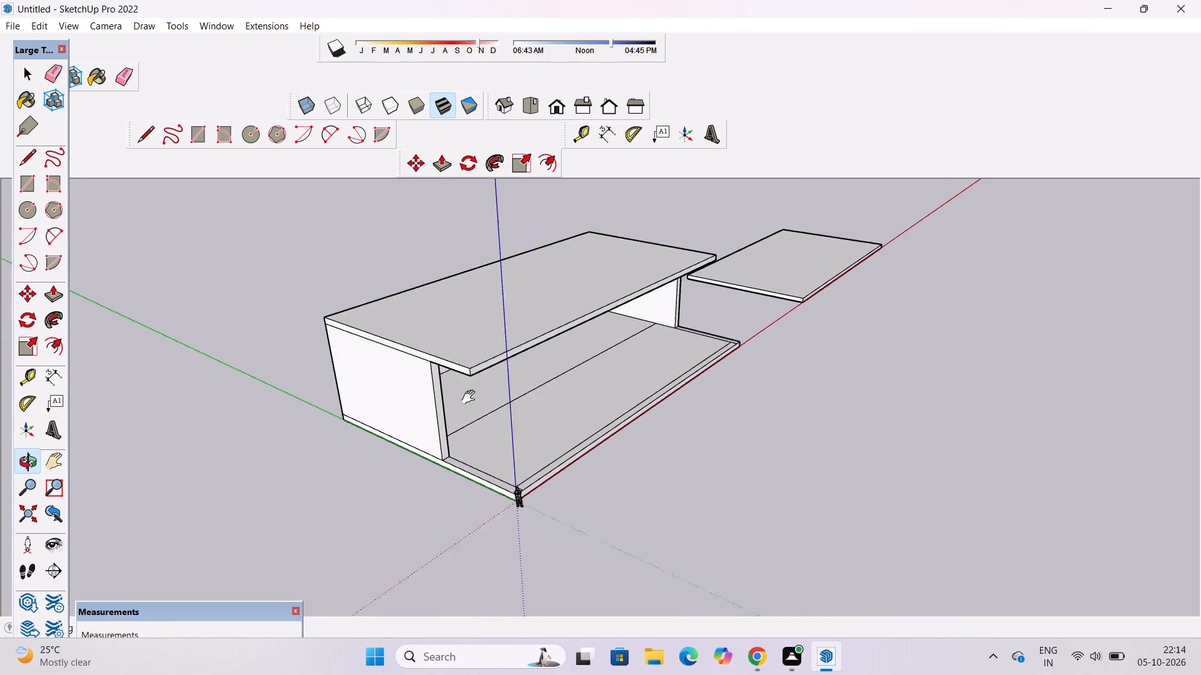
Examine the roofed structure's open front, interior floor and roof overhang from above, both ends and the front.
{"action": "left_click_drag", "start_coordinate": [471, 397], "coordinate": [470, 399], "text": "shift"}
{"action": "scroll", "coordinate": [497, 377], "scroll_direction": "up", "scroll_amount": 5, "text": "shift"}
{"action": "scroll", "coordinate": [497, 377], "scroll_direction": "down", "scroll_amount": 3}
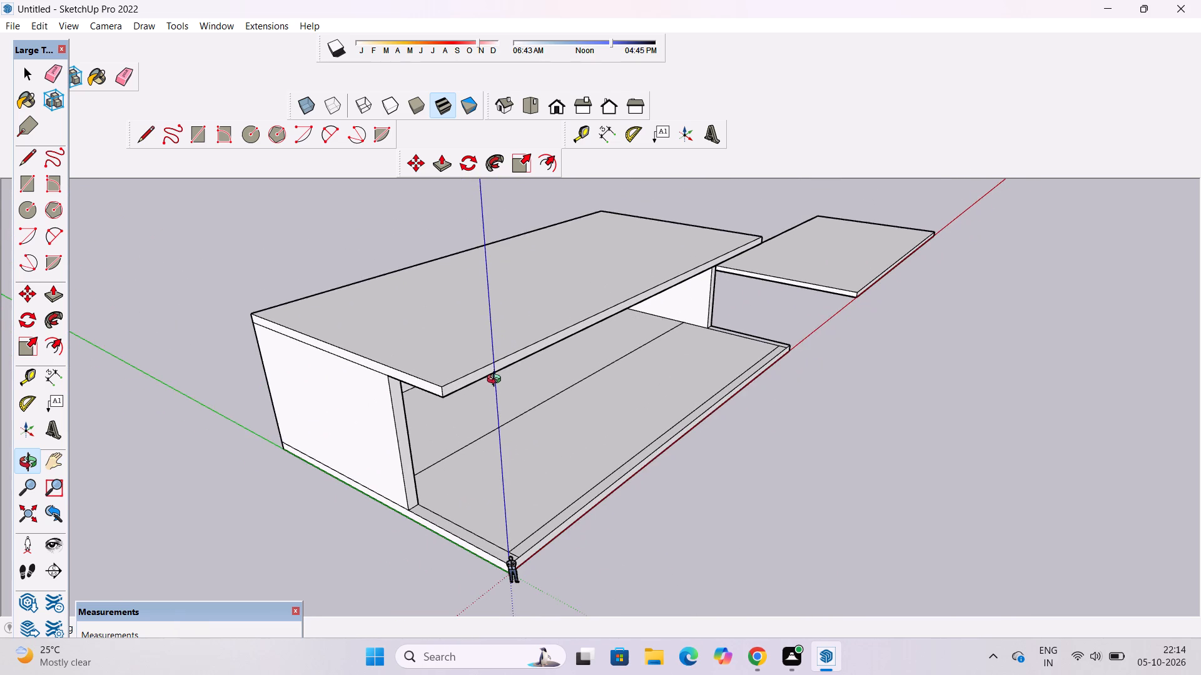
{"action": "left_click_drag", "start_coordinate": [495, 392], "coordinate": [492, 402], "text": "shift"}
{"action": "left_click_drag", "start_coordinate": [507, 405], "coordinate": [500, 429]}
{"action": "left_click_drag", "start_coordinate": [500, 429], "coordinate": [455, 402]}
{"action": "left_click_drag", "start_coordinate": [545, 359], "coordinate": [479, 397]}
{"action": "scroll", "coordinate": [479, 397], "scroll_direction": "down", "scroll_amount": 4}
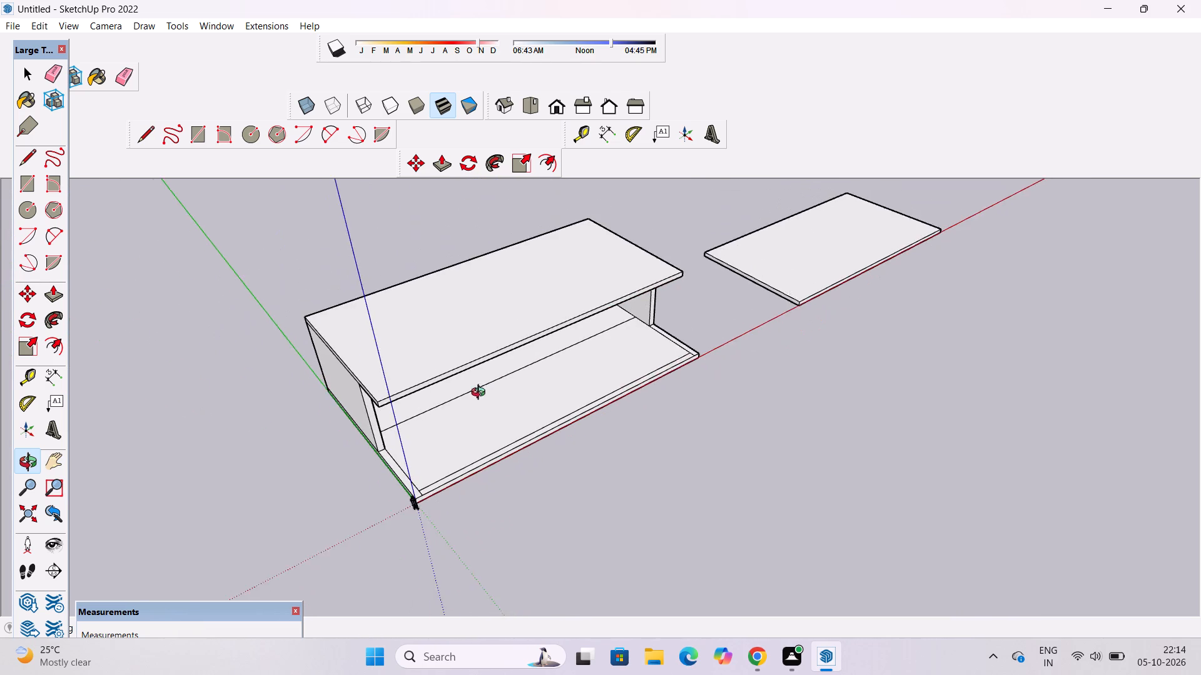
{"action": "left_click_drag", "start_coordinate": [534, 376], "coordinate": [490, 384], "text": "shift"}
{"action": "left_click_drag", "start_coordinate": [485, 380], "coordinate": [470, 346]}
{"action": "left_click_drag", "start_coordinate": [513, 338], "coordinate": [467, 402]}
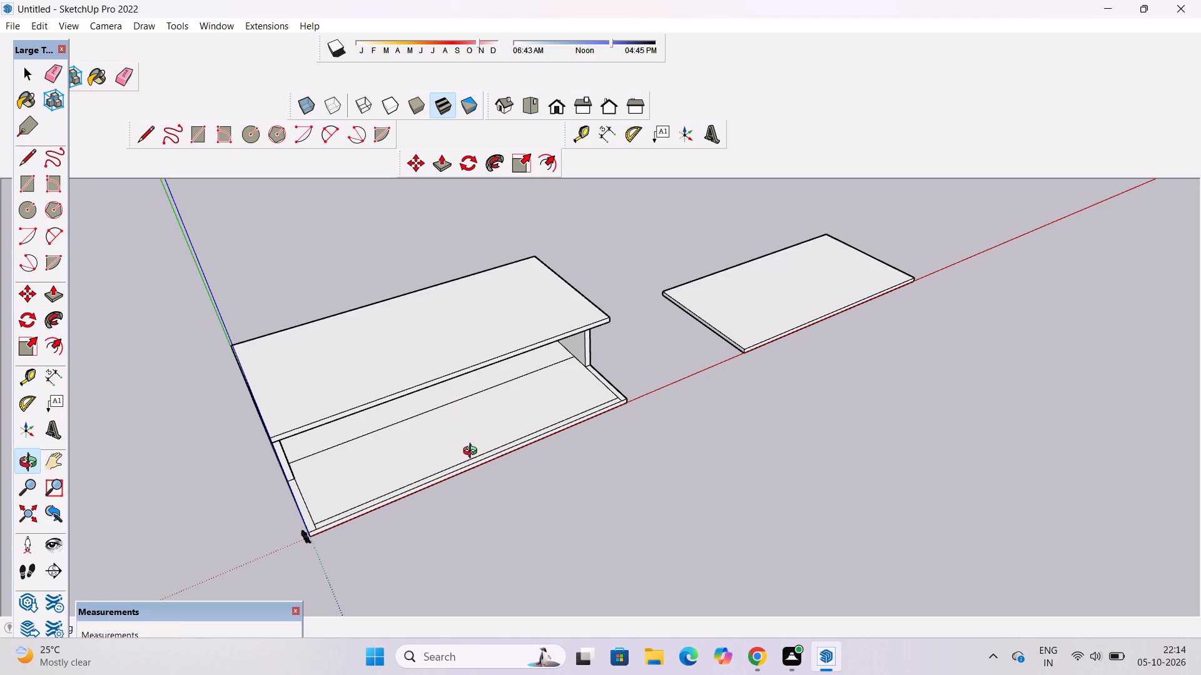
{"action": "scroll", "coordinate": [473, 452], "scroll_direction": "down", "scroll_amount": 4}
{"action": "left_click_drag", "start_coordinate": [560, 463], "coordinate": [499, 427], "text": "shift"}
{"action": "left_click_drag", "start_coordinate": [469, 421], "coordinate": [722, 395]}
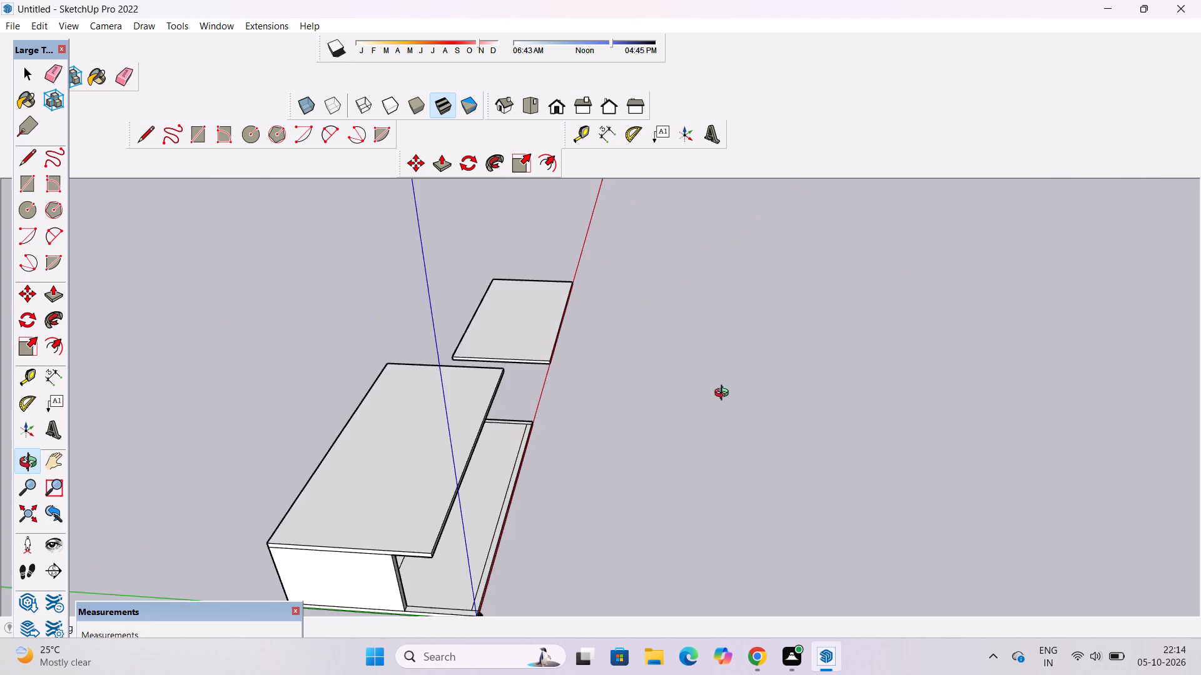
{"action": "scroll", "coordinate": [724, 394], "scroll_direction": "down", "scroll_amount": 4}
{"action": "left_click_drag", "start_coordinate": [520, 487], "coordinate": [537, 324], "text": "shift"}
{"action": "scroll", "coordinate": [546, 316], "scroll_direction": "up", "scroll_amount": 10}
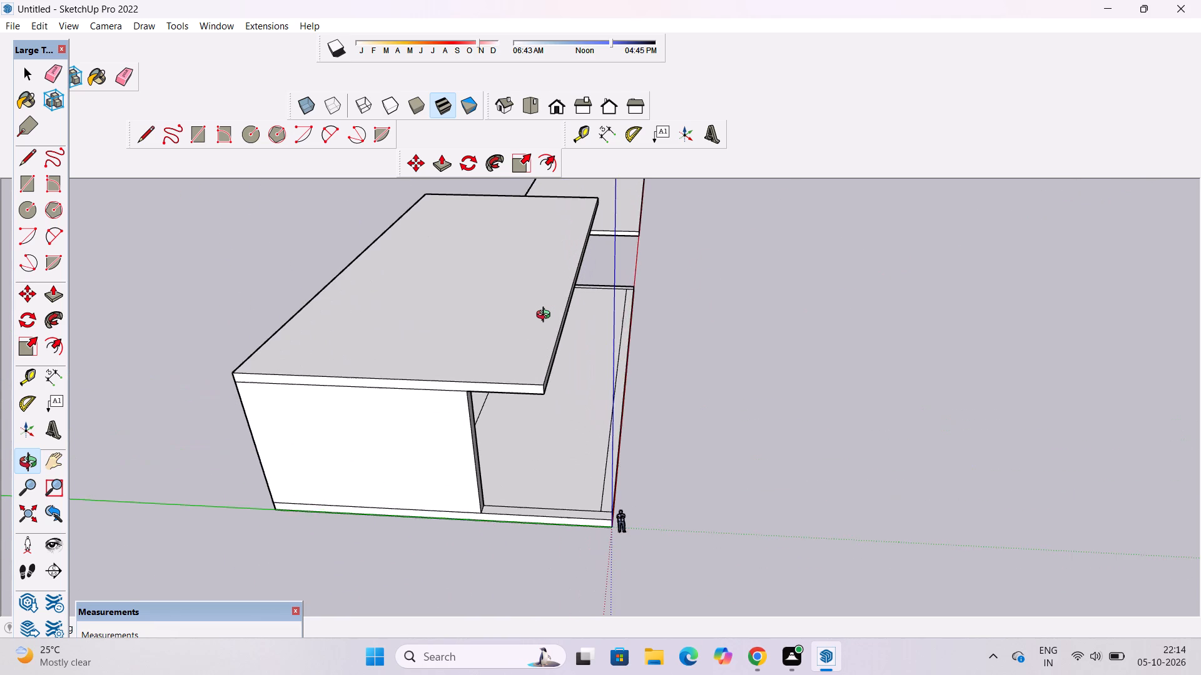
{"action": "scroll", "coordinate": [546, 316], "scroll_direction": "down", "scroll_amount": 4}
{"action": "left_click_drag", "start_coordinate": [560, 319], "coordinate": [560, 378]}
{"action": "left_click_drag", "start_coordinate": [657, 375], "coordinate": [465, 376]}
{"action": "scroll", "coordinate": [512, 354], "scroll_direction": "up", "scroll_amount": 3}
{"action": "left_click_drag", "start_coordinate": [519, 352], "coordinate": [478, 401], "text": "shift"}
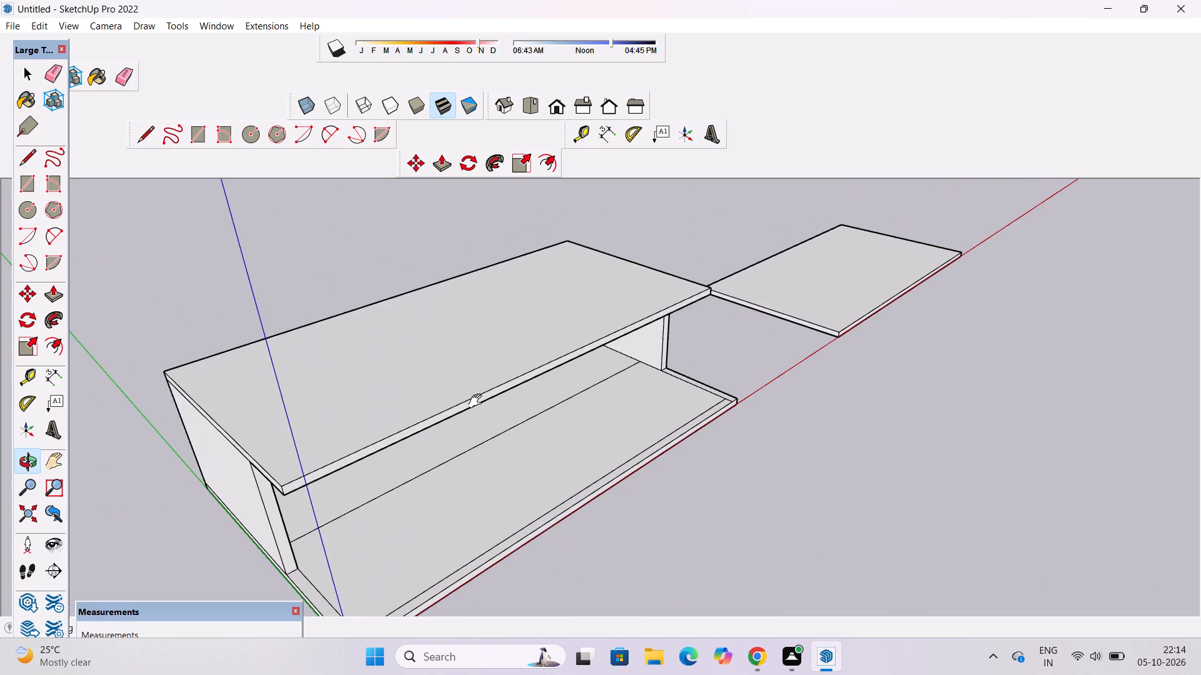
{"action": "left_click_drag", "start_coordinate": [566, 415], "coordinate": [449, 366]}
{"action": "scroll", "coordinate": [449, 366], "scroll_direction": "down", "scroll_amount": 5}
{"action": "left_click_drag", "start_coordinate": [482, 402], "coordinate": [527, 534]}
{"action": "scroll", "coordinate": [515, 477], "scroll_direction": "up", "scroll_amount": 4}
{"action": "left_click_drag", "start_coordinate": [515, 463], "coordinate": [505, 472], "text": "shift"}
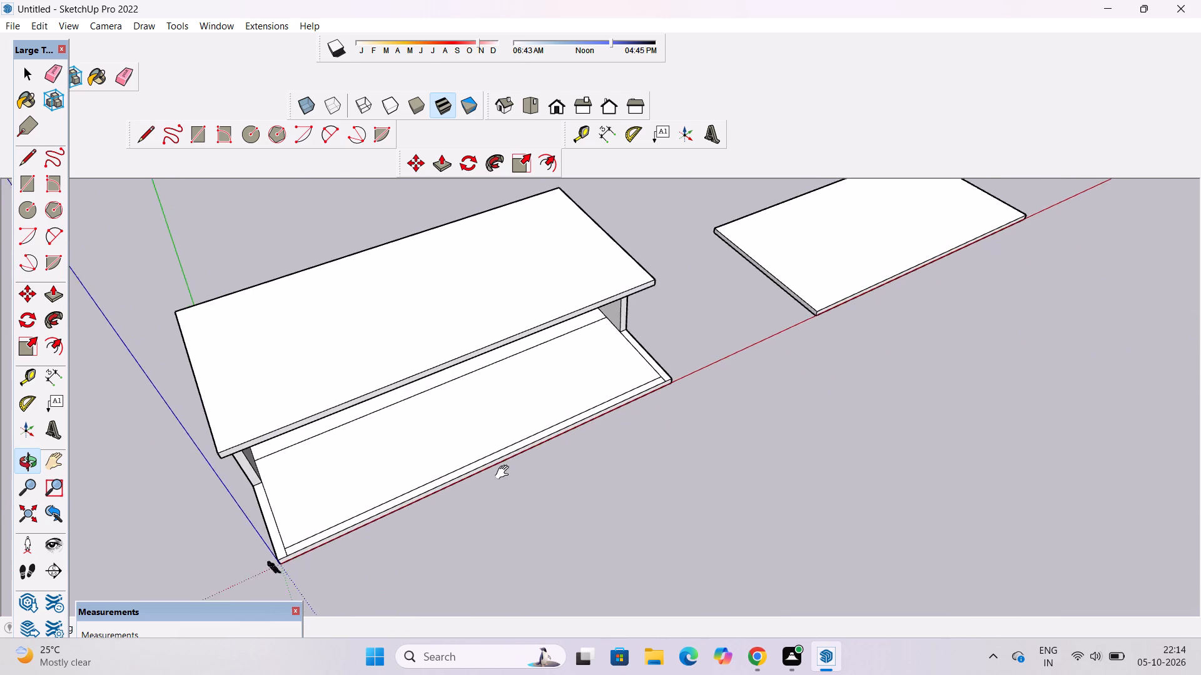
{"action": "left_click_drag", "start_coordinate": [505, 472], "coordinate": [651, 311], "text": "shift"}
{"action": "scroll", "coordinate": [656, 310], "scroll_direction": "down", "scroll_amount": 5}
{"action": "left_click_drag", "start_coordinate": [716, 331], "coordinate": [547, 387]}
{"action": "left_click_drag", "start_coordinate": [547, 387], "coordinate": [571, 466], "text": "shift"}
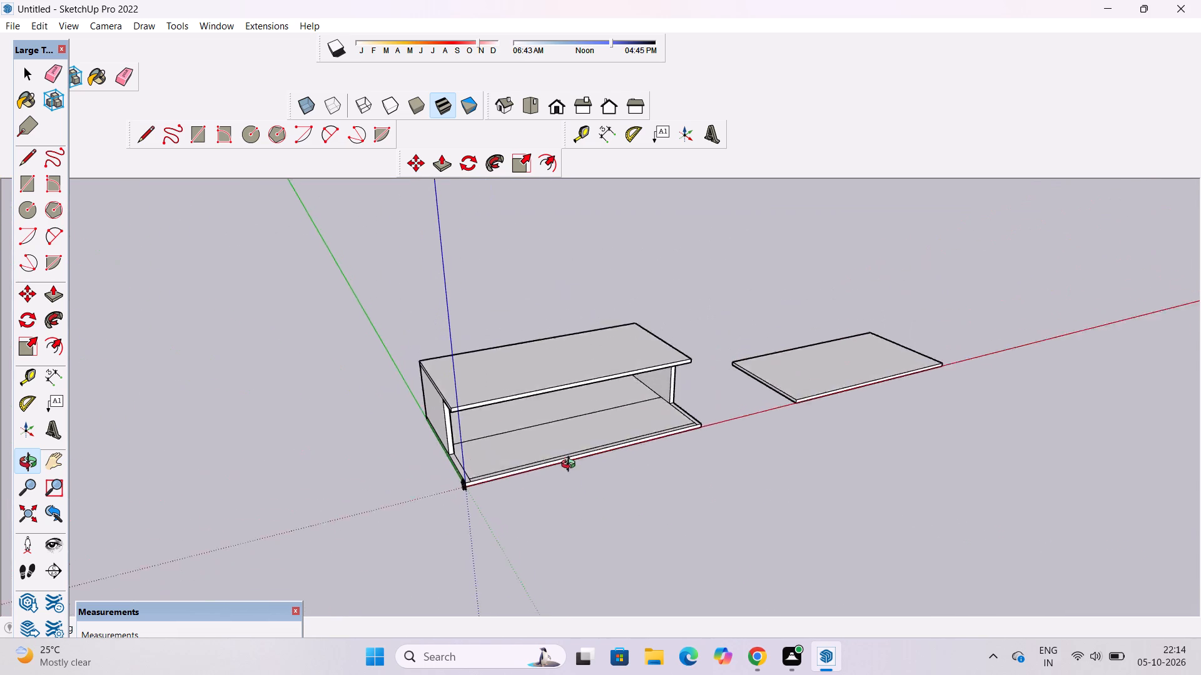
{"action": "left_click_drag", "start_coordinate": [571, 466], "coordinate": [580, 507], "text": "shift"}
{"action": "left_click_drag", "start_coordinate": [590, 502], "coordinate": [504, 514], "text": "shift"}
{"action": "left_click_drag", "start_coordinate": [502, 494], "coordinate": [592, 434]}
{"action": "scroll", "coordinate": [553, 461], "scroll_direction": "up", "scroll_amount": 4}
{"action": "left_click_drag", "start_coordinate": [534, 469], "coordinate": [577, 406], "text": "shift"}
{"action": "left_click_drag", "start_coordinate": [577, 406], "coordinate": [578, 462]}
{"action": "scroll", "coordinate": [558, 429], "scroll_direction": "down", "scroll_amount": 4}
{"action": "left_click_drag", "start_coordinate": [564, 411], "coordinate": [564, 444], "text": "shift"}
{"action": "left_click_drag", "start_coordinate": [564, 444], "coordinate": [440, 419]}
{"action": "scroll", "coordinate": [443, 417], "scroll_direction": "up", "scroll_amount": 4}
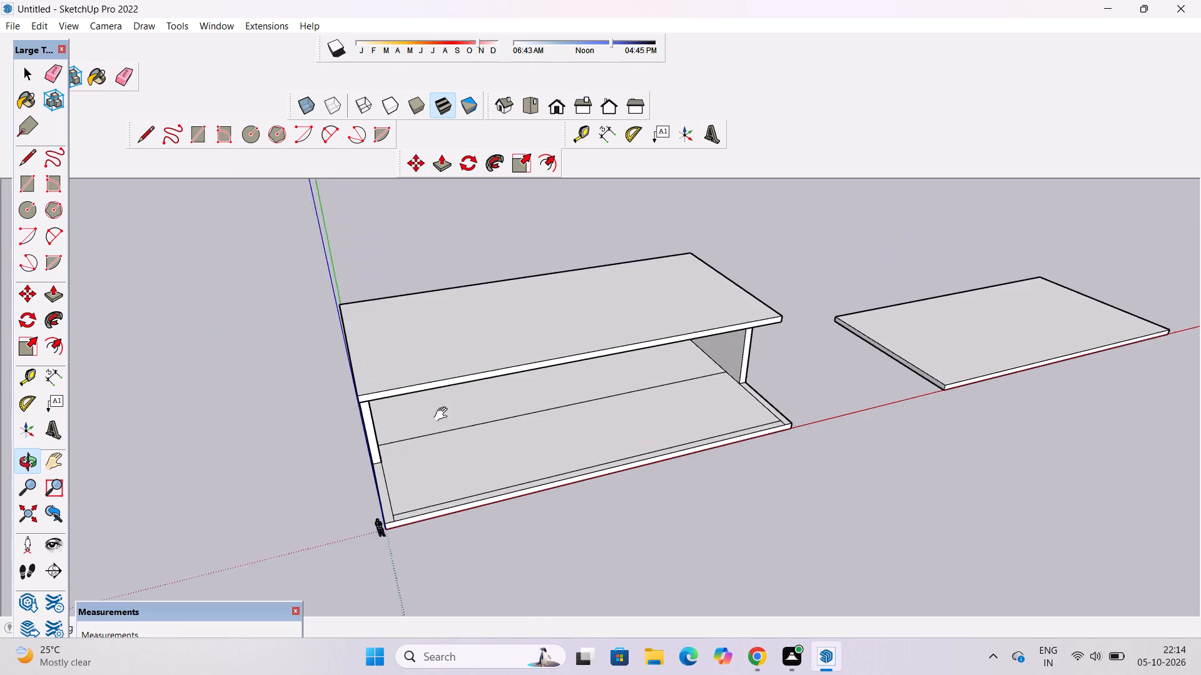
{"action": "left_click_drag", "start_coordinate": [443, 414], "coordinate": [377, 433], "text": "shift"}
{"action": "left_click_drag", "start_coordinate": [378, 433], "coordinate": [235, 422]}
{"action": "scroll", "coordinate": [257, 422], "scroll_direction": "up", "scroll_amount": 5}
{"action": "scroll", "coordinate": [275, 435], "scroll_direction": "down", "scroll_amount": 3}
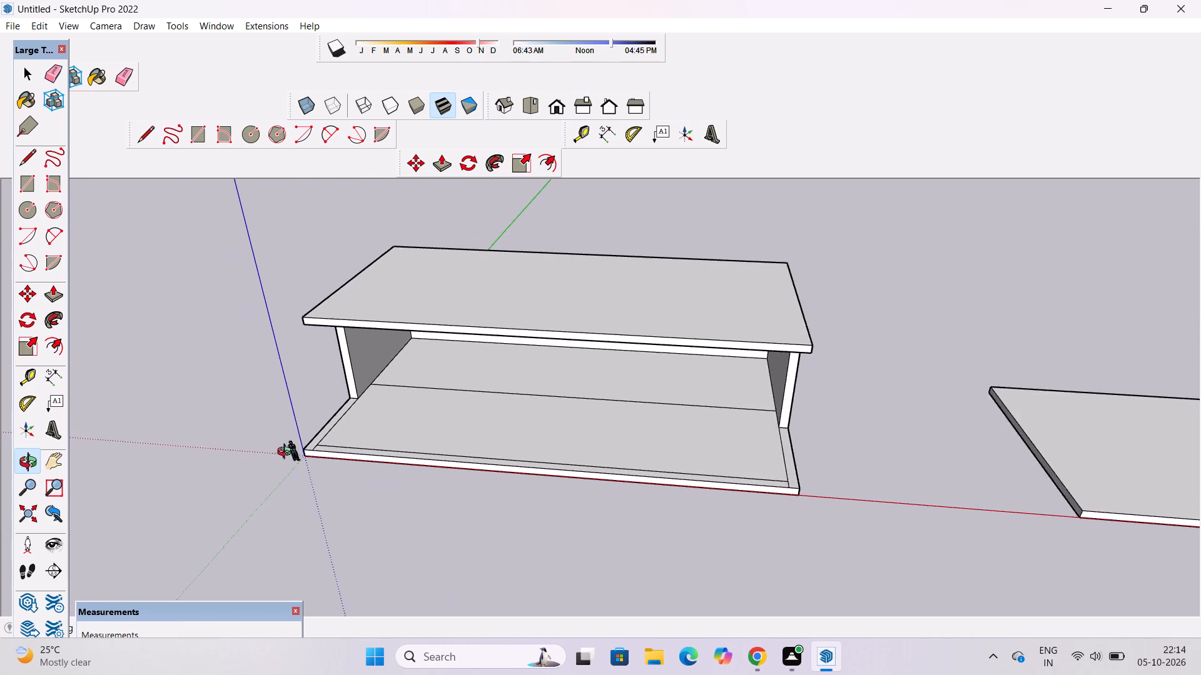
{"action": "scroll", "coordinate": [287, 453], "scroll_direction": "down", "scroll_amount": 2}
{"action": "left_click_drag", "start_coordinate": [323, 462], "coordinate": [368, 434]}
{"action": "left_click_drag", "start_coordinate": [369, 434], "coordinate": [303, 483]}
{"action": "left_click_drag", "start_coordinate": [332, 486], "coordinate": [337, 507]}
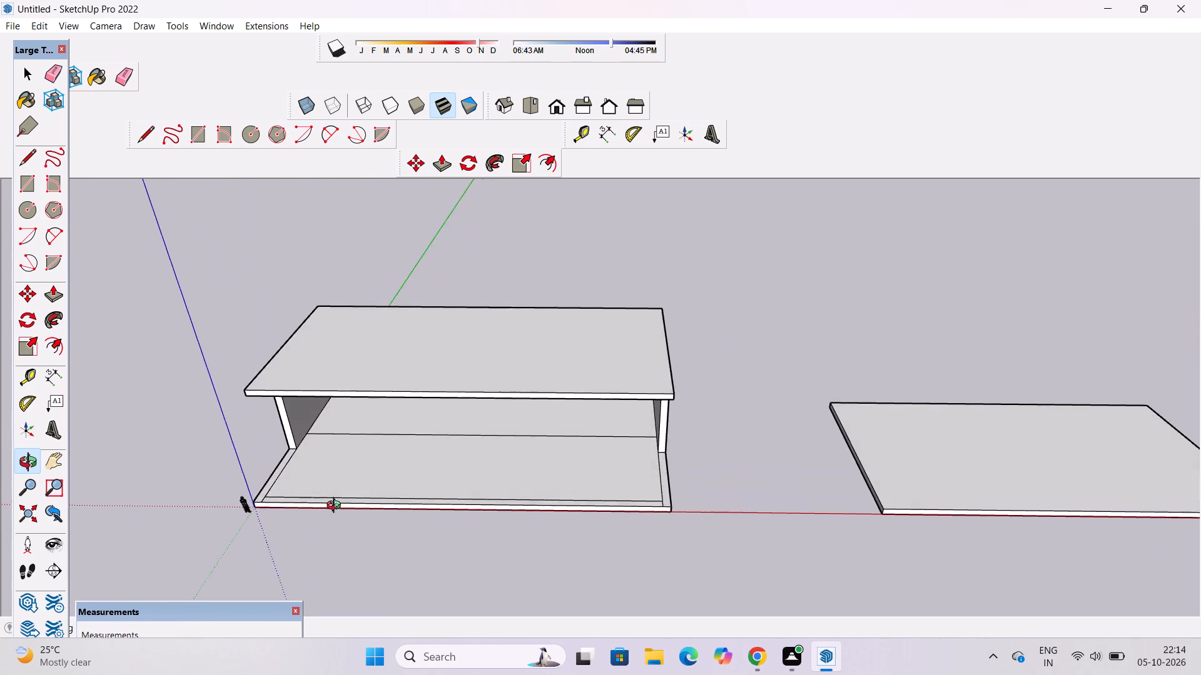
{"action": "left_click_drag", "start_coordinate": [337, 507], "coordinate": [365, 507]}
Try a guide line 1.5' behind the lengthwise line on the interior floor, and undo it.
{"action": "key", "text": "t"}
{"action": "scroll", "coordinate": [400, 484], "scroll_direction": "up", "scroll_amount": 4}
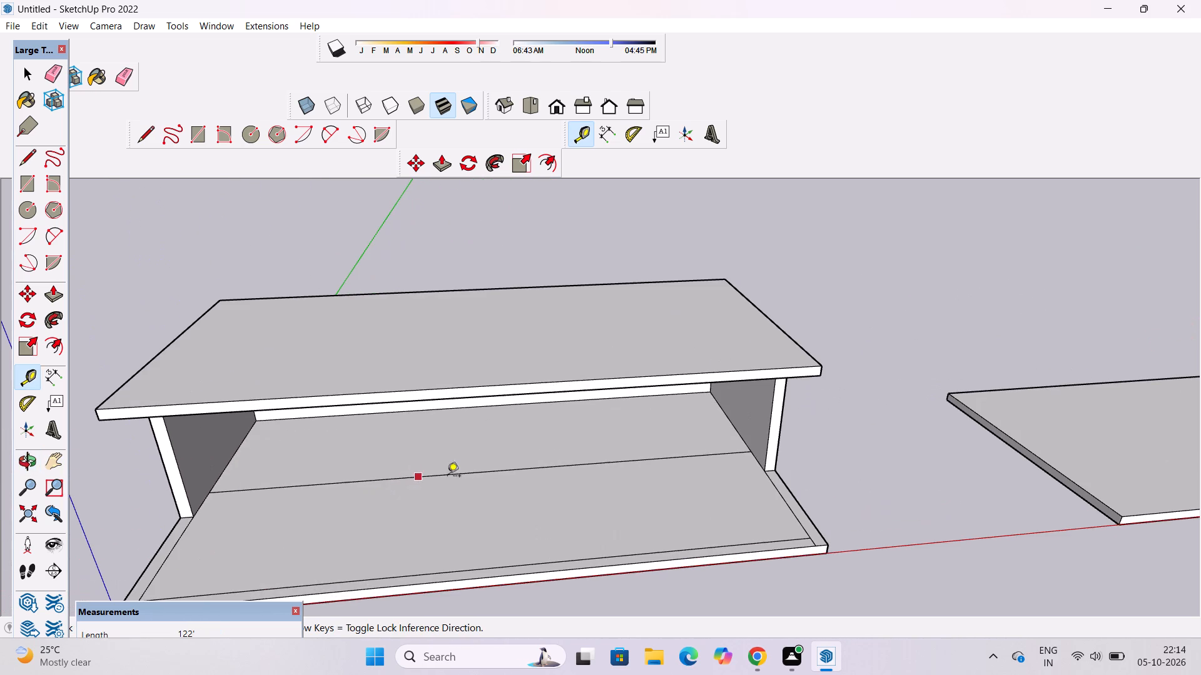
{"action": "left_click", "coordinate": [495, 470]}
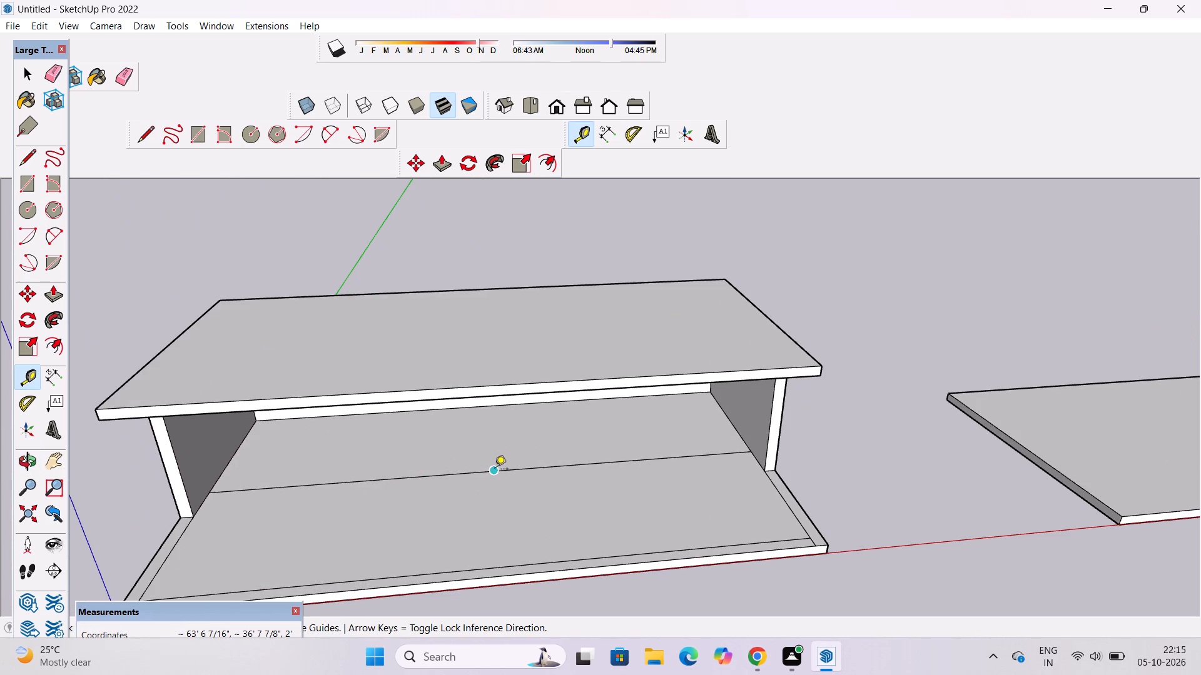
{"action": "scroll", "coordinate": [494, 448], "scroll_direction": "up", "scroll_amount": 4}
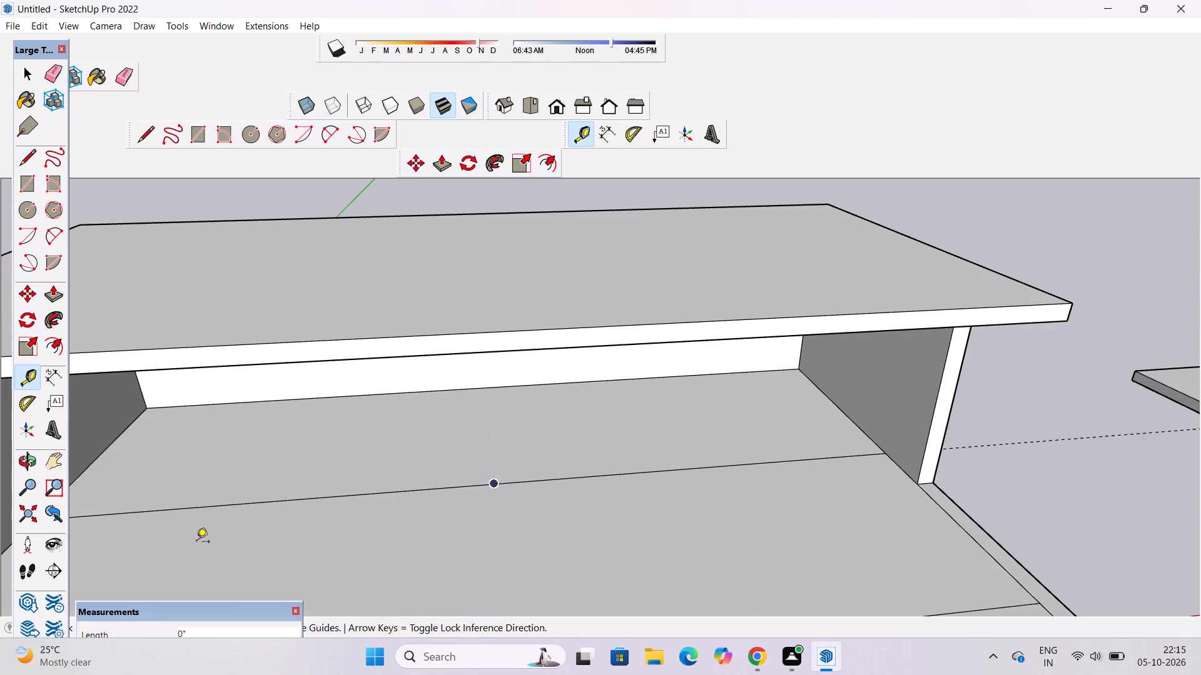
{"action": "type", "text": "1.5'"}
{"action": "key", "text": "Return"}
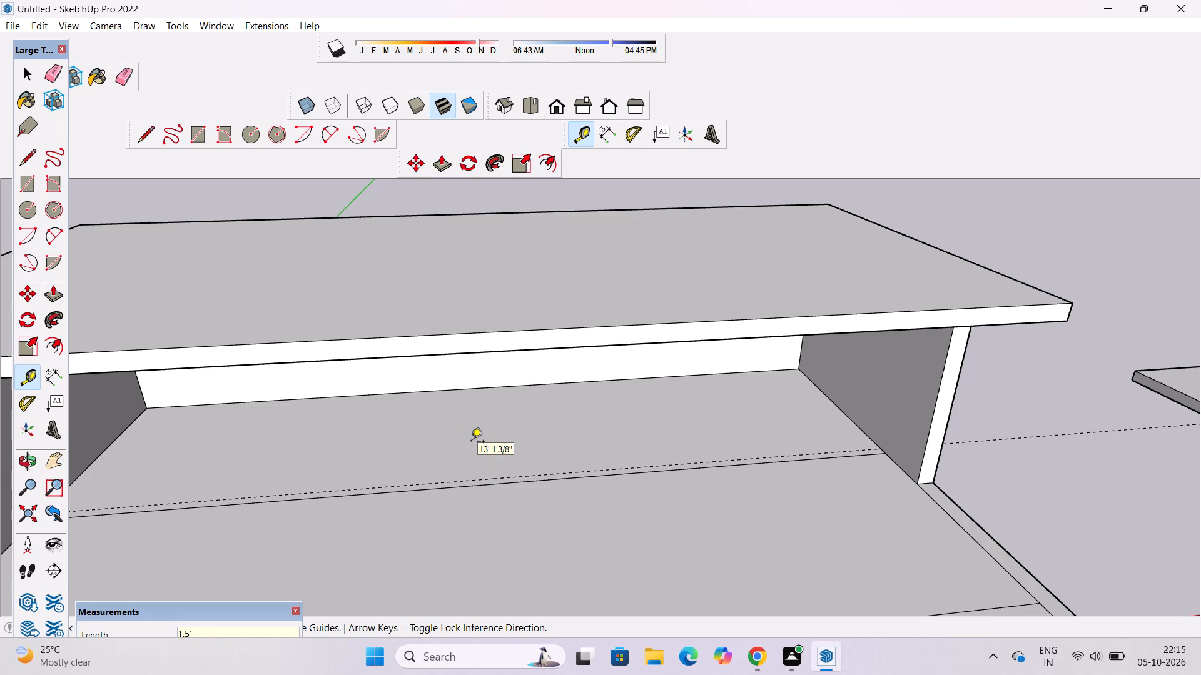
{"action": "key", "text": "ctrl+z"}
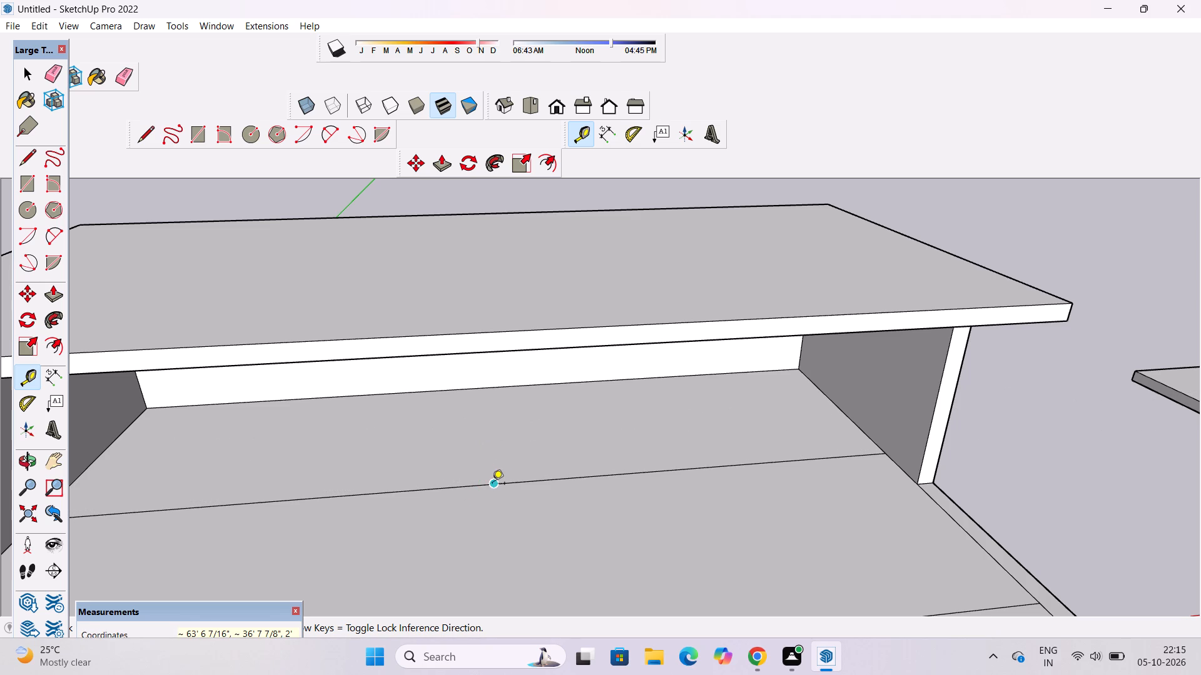
Place a guide line 2' behind the lengthwise line on the interior floor, towards the back wall.
{"action": "left_click", "coordinate": [492, 484]}
{"action": "type", "text": "2'"}
{"action": "key", "text": "Return"}
{"action": "scroll", "coordinate": [500, 427], "scroll_direction": "down", "scroll_amount": 6}
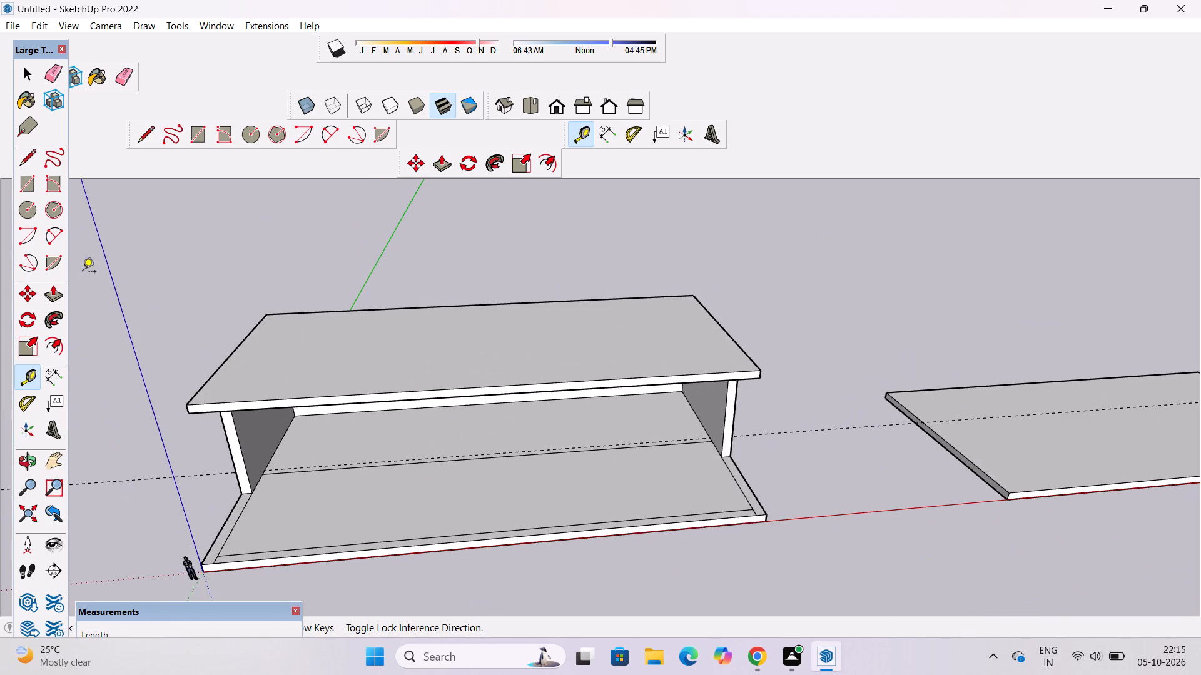
Draw a line along the guide across the interior floor, from one end wall to the other.
{"action": "left_click", "coordinate": [141, 137]}
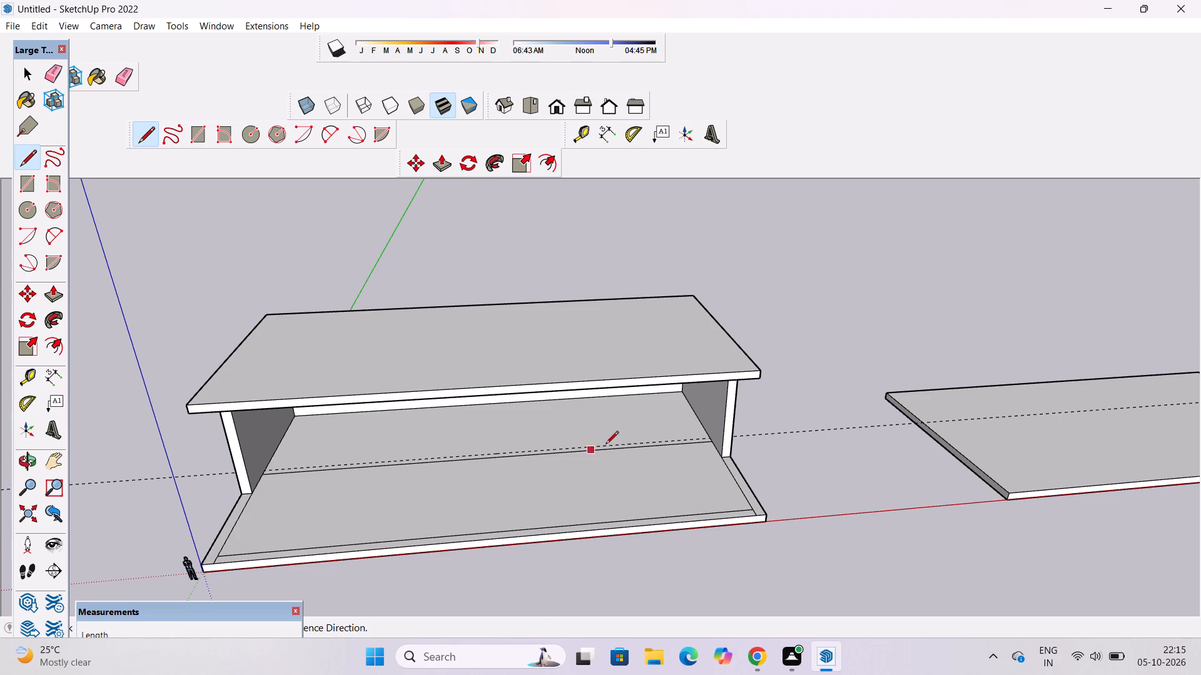
{"action": "scroll", "coordinate": [617, 442], "scroll_direction": "up", "scroll_amount": 4}
{"action": "scroll", "coordinate": [815, 432], "scroll_direction": "up", "scroll_amount": 3}
{"action": "scroll", "coordinate": [734, 447], "scroll_direction": "up", "scroll_amount": 7}
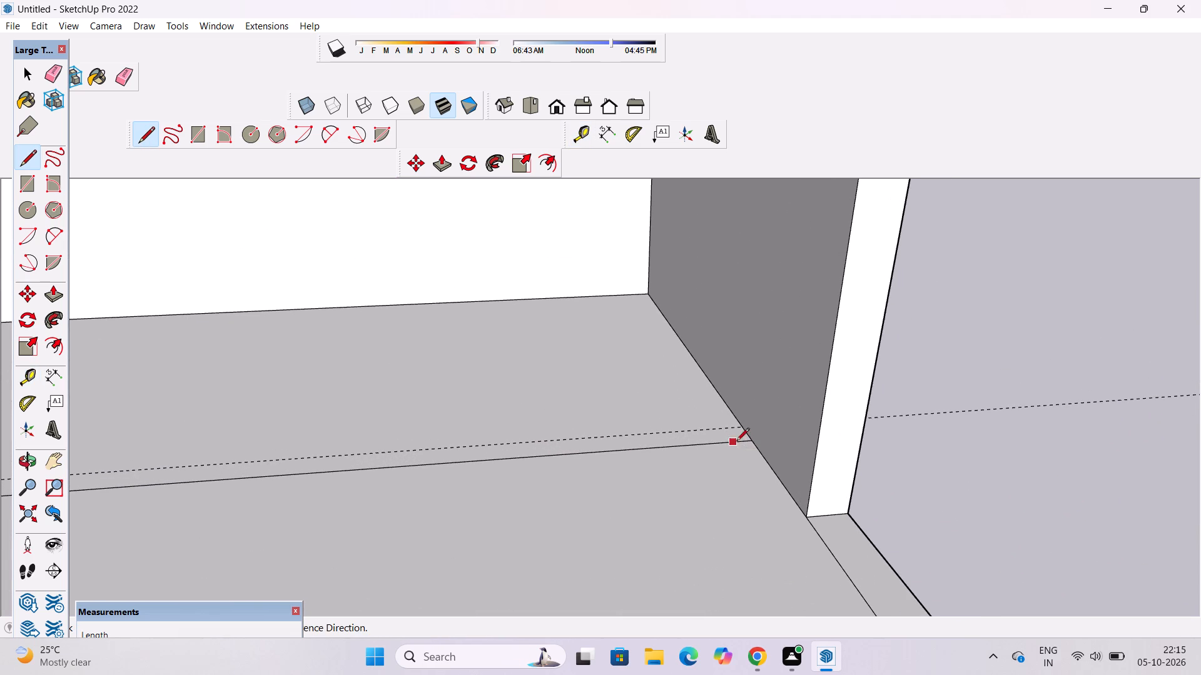
{"action": "left_click", "coordinate": [741, 428]}
{"action": "scroll", "coordinate": [741, 428], "scroll_direction": "down", "scroll_amount": 6}
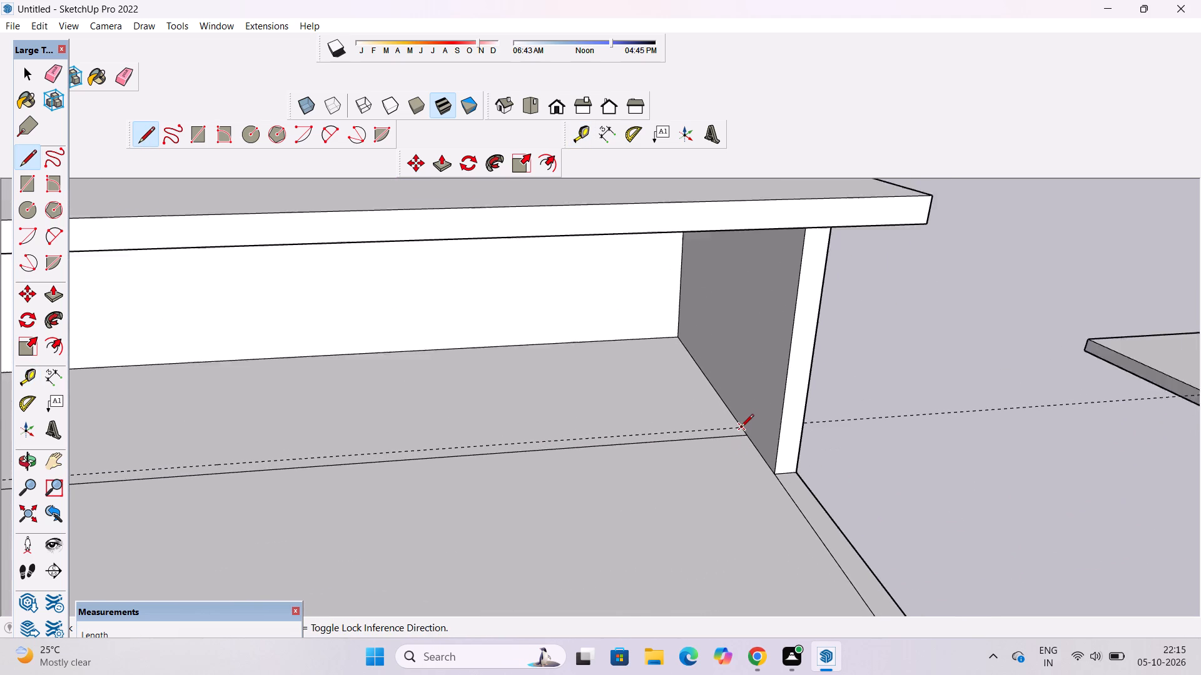
{"action": "scroll", "coordinate": [741, 428], "scroll_direction": "down", "scroll_amount": 12}
{"action": "scroll", "coordinate": [398, 442], "scroll_direction": "up", "scroll_amount": 5}
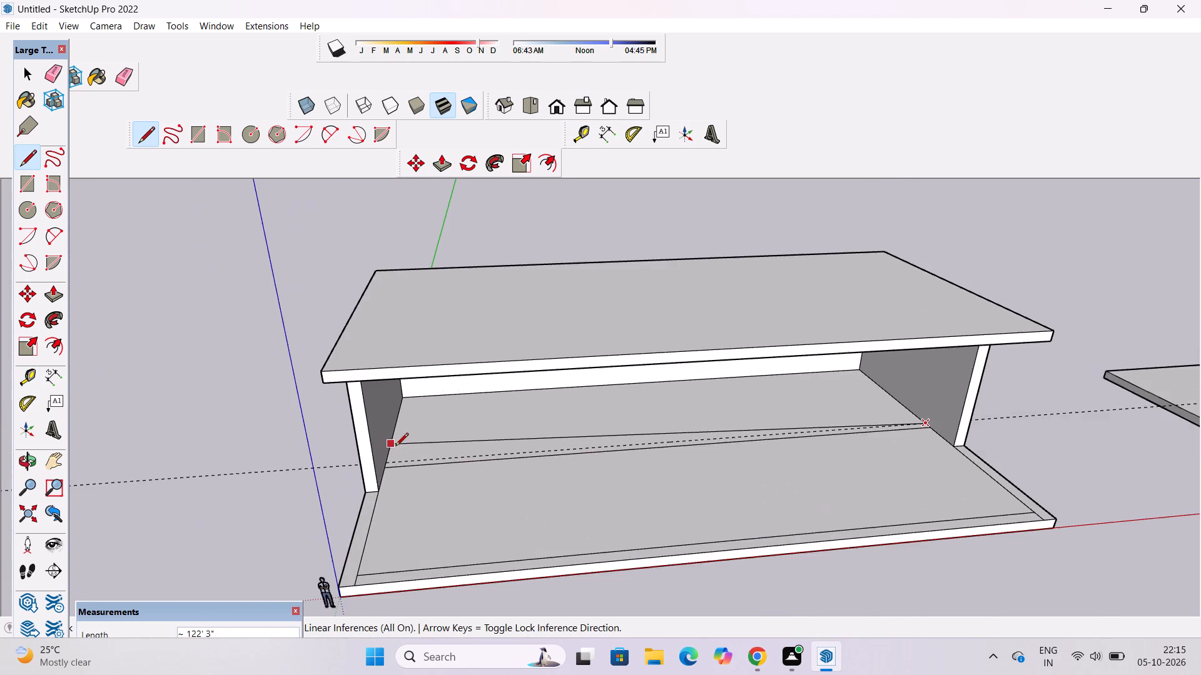
{"action": "scroll", "coordinate": [395, 447], "scroll_direction": "up", "scroll_amount": 8}
{"action": "left_click", "coordinate": [378, 479]}
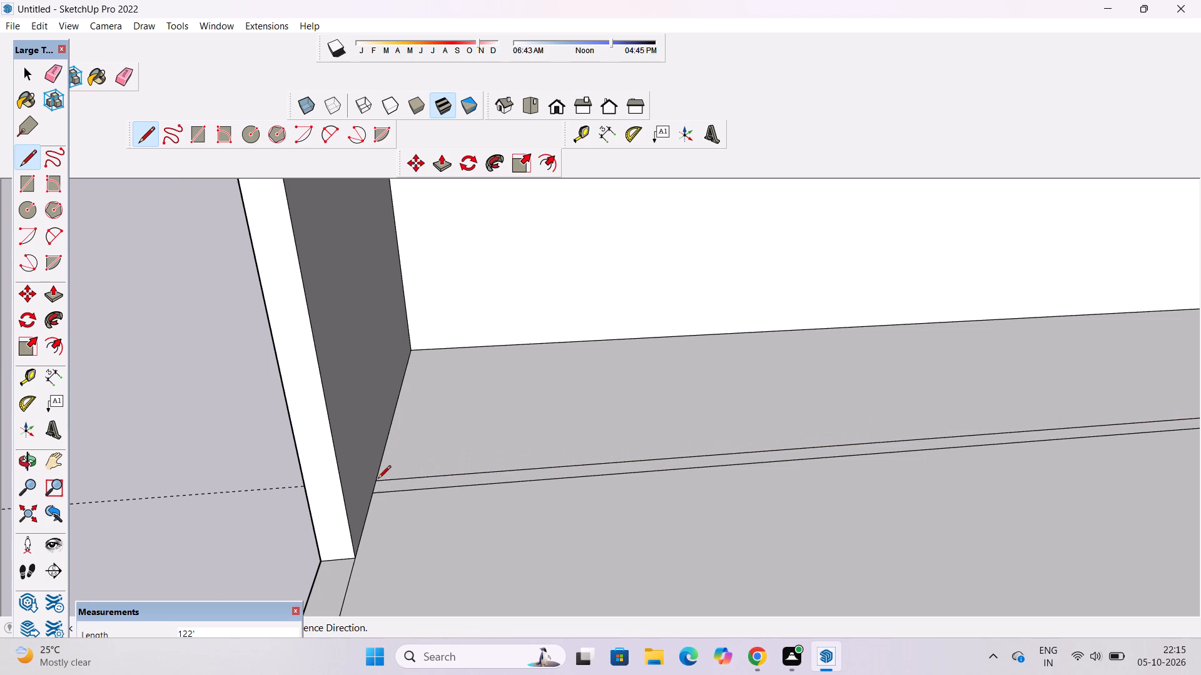
Erase the dashed guide line that runs through the end walls.
{"action": "left_click", "coordinate": [121, 82]}
{"action": "left_click_drag", "start_coordinate": [181, 437], "coordinate": [191, 486]}
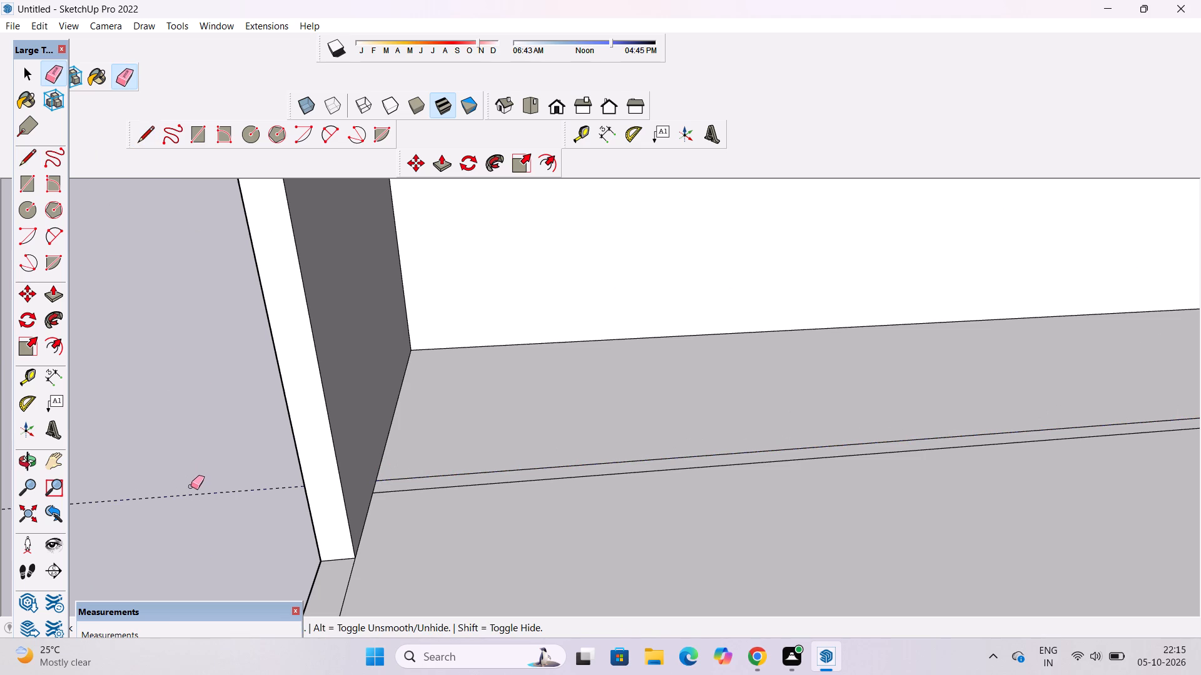
{"action": "left_click_drag", "start_coordinate": [191, 486], "coordinate": [193, 499]}
{"action": "scroll", "coordinate": [118, 467], "scroll_direction": "down", "scroll_amount": 5}
{"action": "key", "text": "space"}
Examine the narrow strip on the interior floor between the end walls from several angles.
{"action": "type", "text": "o"}
{"action": "scroll", "coordinate": [207, 457], "scroll_direction": "down", "scroll_amount": 2}
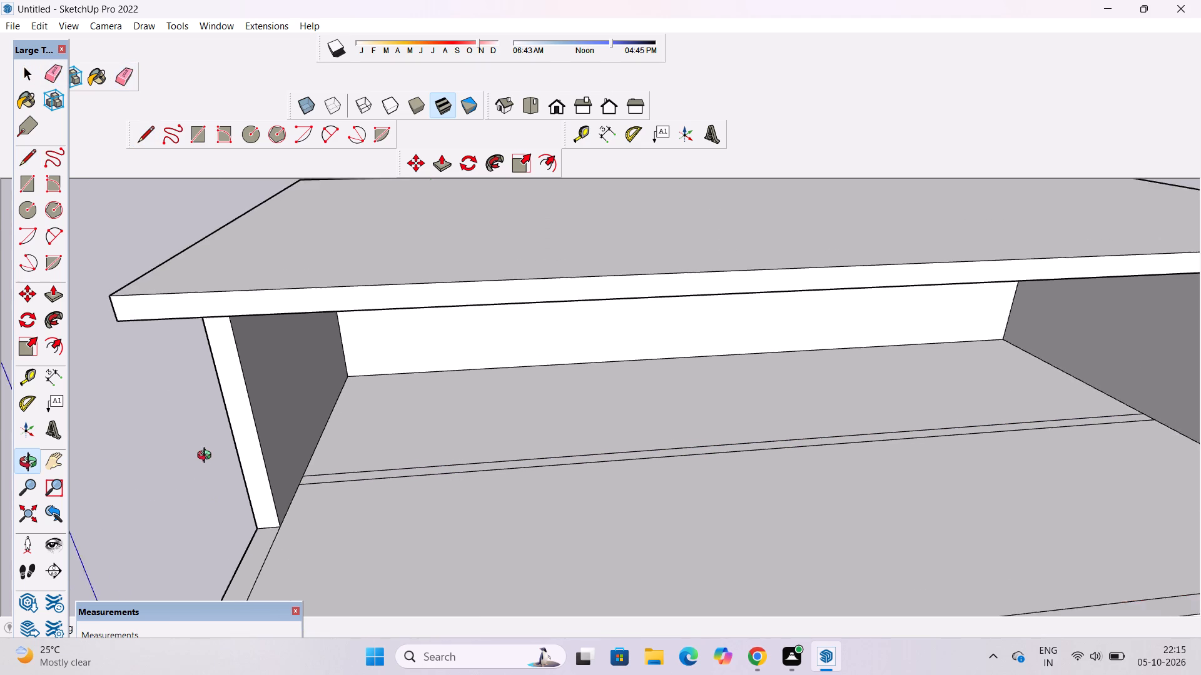
{"action": "scroll", "coordinate": [207, 457], "scroll_direction": "down", "scroll_amount": 3}
{"action": "left_click_drag", "start_coordinate": [383, 461], "coordinate": [260, 452]}
{"action": "left_click_drag", "start_coordinate": [232, 461], "coordinate": [335, 449], "text": "shift"}
{"action": "scroll", "coordinate": [331, 426], "scroll_direction": "down", "scroll_amount": 5, "text": "shift"}
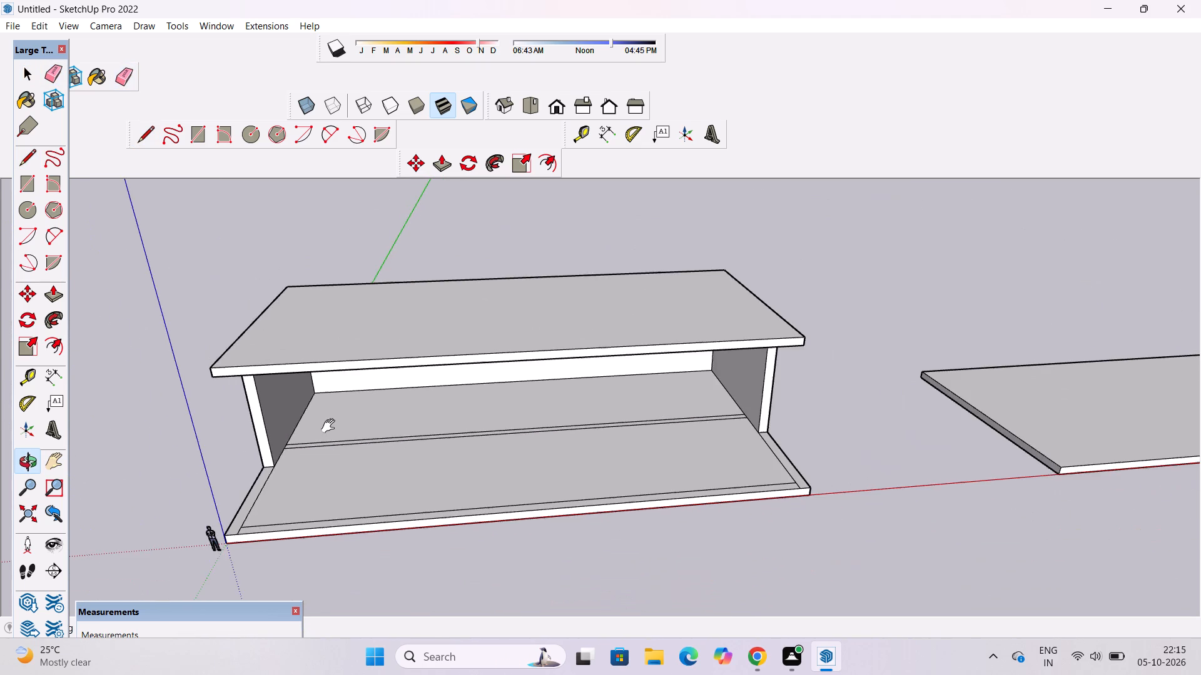
{"action": "left_click_drag", "start_coordinate": [285, 462], "coordinate": [455, 475]}
{"action": "scroll", "coordinate": [459, 475], "scroll_direction": "down", "scroll_amount": 3}
{"action": "scroll", "coordinate": [459, 474], "scroll_direction": "up", "scroll_amount": 1}
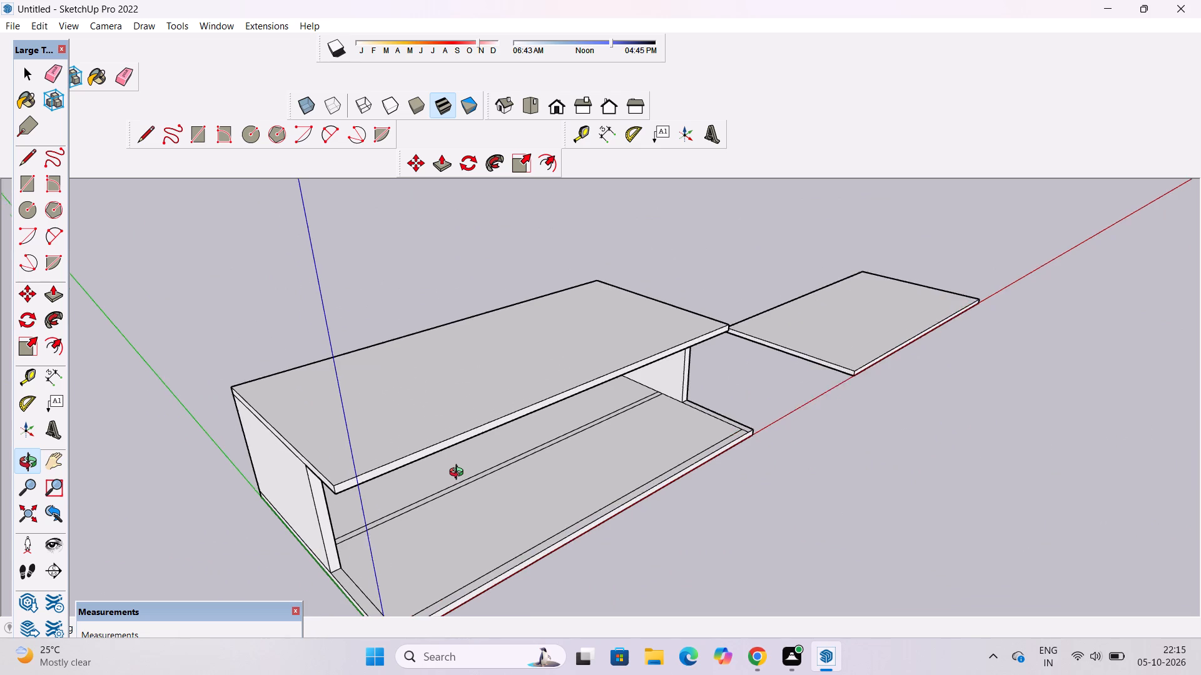
{"action": "scroll", "coordinate": [459, 474], "scroll_direction": "up", "scroll_amount": 1}
{"action": "left_click_drag", "start_coordinate": [459, 474], "coordinate": [447, 486], "text": "shift"}
{"action": "left_click_drag", "start_coordinate": [458, 529], "coordinate": [463, 487], "text": "shift"}
{"action": "left_click_drag", "start_coordinate": [475, 495], "coordinate": [463, 529], "text": "shift"}
{"action": "scroll", "coordinate": [512, 502], "scroll_direction": "up", "scroll_amount": 5}
{"action": "left_click_drag", "start_coordinate": [626, 495], "coordinate": [552, 484]}
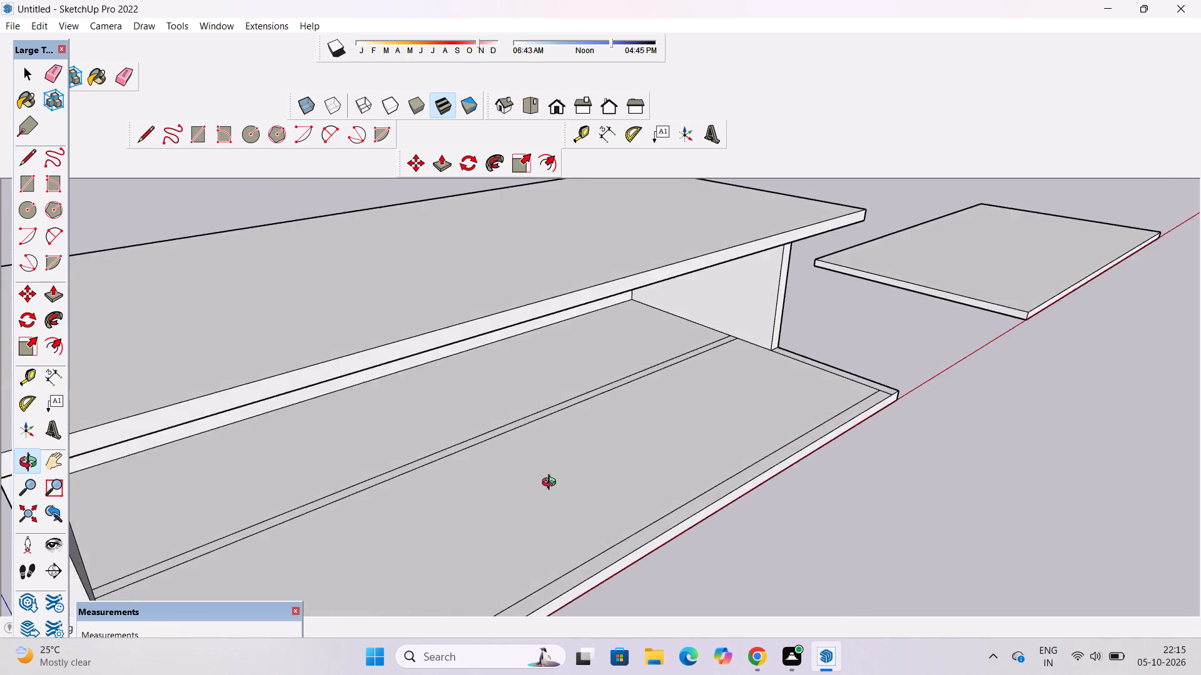
{"action": "left_click_drag", "start_coordinate": [552, 484], "coordinate": [404, 480]}
{"action": "scroll", "coordinate": [404, 478], "scroll_direction": "down", "scroll_amount": 4}
{"action": "left_click_drag", "start_coordinate": [707, 477], "coordinate": [1015, 469]}
{"action": "left_click_drag", "start_coordinate": [664, 513], "coordinate": [662, 468], "text": "shift"}
{"action": "left_click_drag", "start_coordinate": [662, 468], "coordinate": [627, 540]}
{"action": "scroll", "coordinate": [617, 475], "scroll_direction": "up", "scroll_amount": 2}
{"action": "left_click_drag", "start_coordinate": [669, 507], "coordinate": [574, 510], "text": "shift"}
{"action": "left_click_drag", "start_coordinate": [574, 510], "coordinate": [608, 549], "text": "shift"}
{"action": "left_click_drag", "start_coordinate": [608, 549], "coordinate": [579, 507]}
{"action": "scroll", "coordinate": [575, 492], "scroll_direction": "down", "scroll_amount": 4}
{"action": "left_click_drag", "start_coordinate": [632, 472], "coordinate": [654, 537], "text": "shift"}
{"action": "left_click_drag", "start_coordinate": [710, 516], "coordinate": [656, 446]}
{"action": "scroll", "coordinate": [654, 444], "scroll_direction": "up", "scroll_amount": 5}
{"action": "left_click_drag", "start_coordinate": [662, 462], "coordinate": [662, 481]}
{"action": "scroll", "coordinate": [662, 481], "scroll_direction": "up", "scroll_amount": 3}
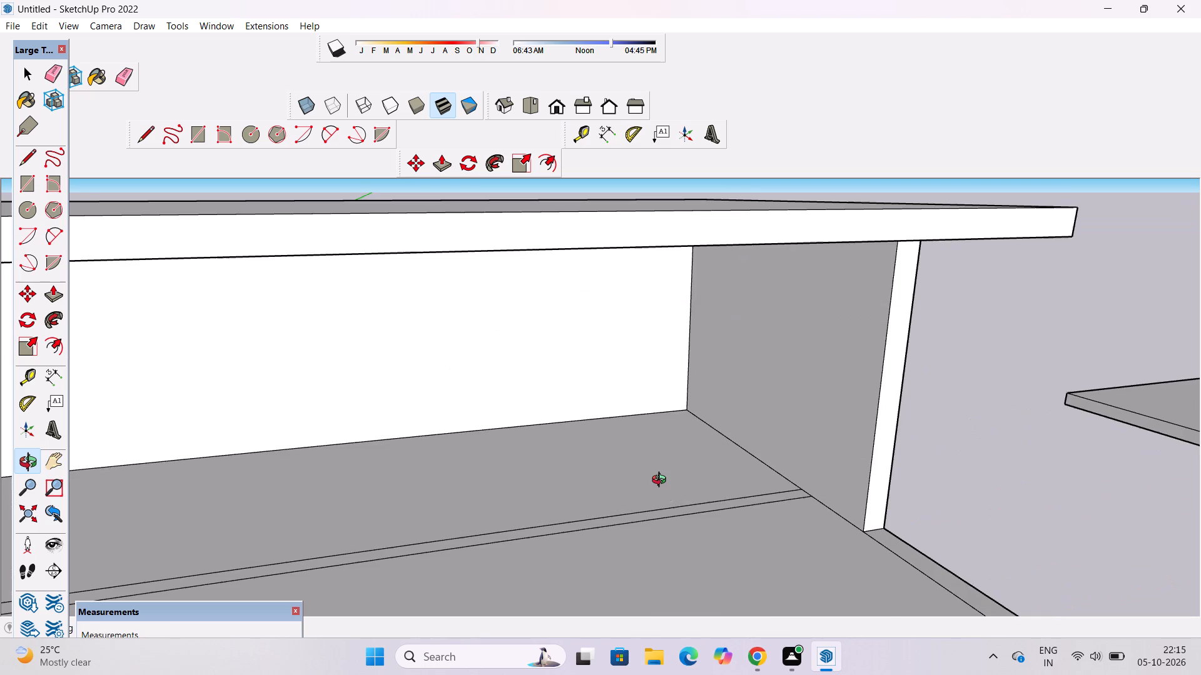
Push/Pull the narrow floor strip between the end walls up to the roof's underside to form a front wall.
{"action": "key", "text": "p"}
{"action": "scroll", "coordinate": [630, 505], "scroll_direction": "down", "scroll_amount": 4}
{"action": "left_click", "coordinate": [645, 511]}
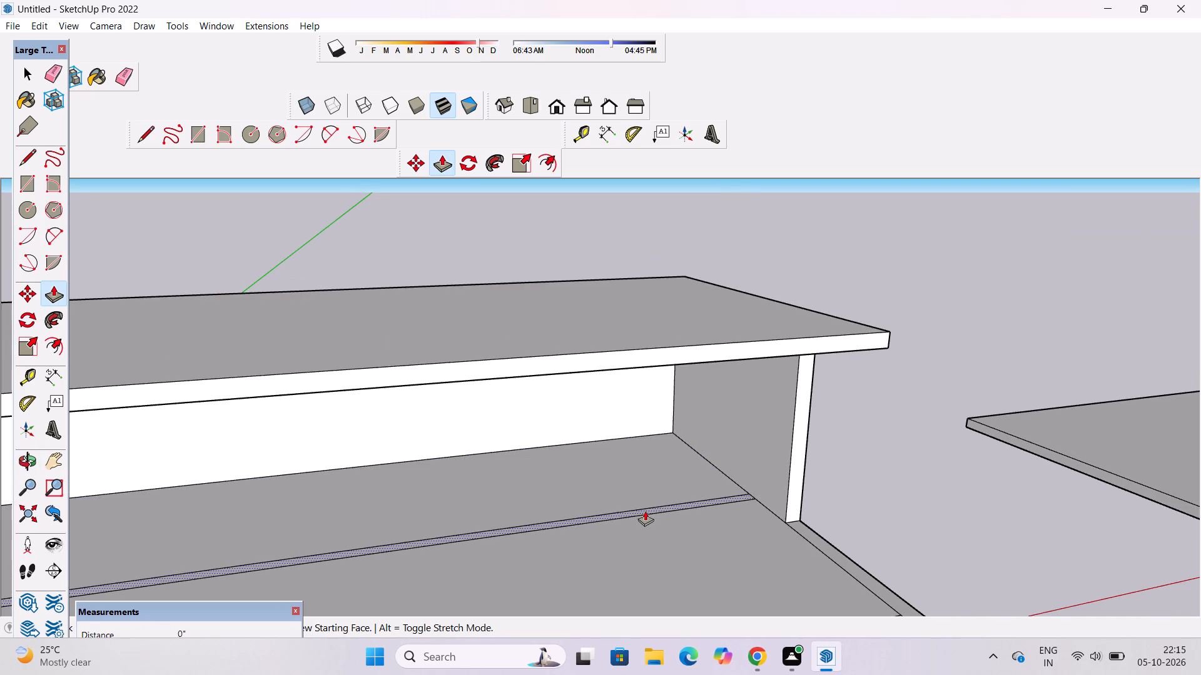
{"action": "scroll", "coordinate": [645, 511], "scroll_direction": "down", "scroll_amount": 4}
{"action": "scroll", "coordinate": [645, 511], "scroll_direction": "up", "scroll_amount": 8}
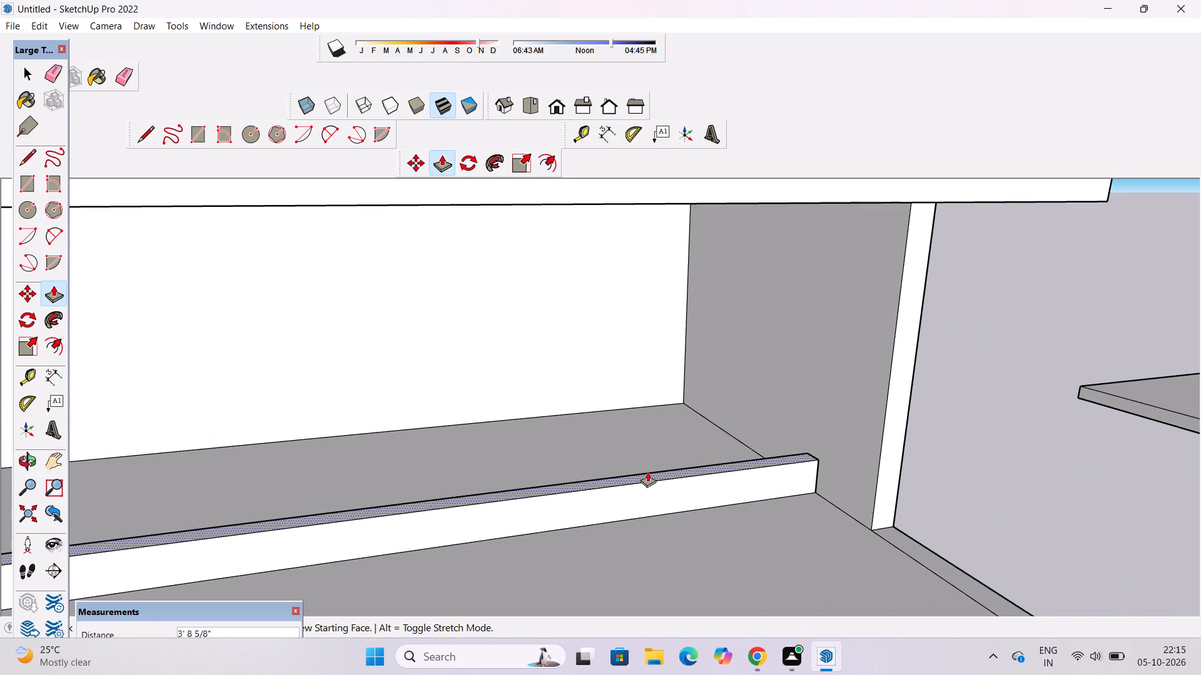
{"action": "key", "text": "o"}
{"action": "left_click_drag", "start_coordinate": [690, 531], "coordinate": [640, 439]}
{"action": "scroll", "coordinate": [640, 439], "scroll_direction": "down", "scroll_amount": 8}
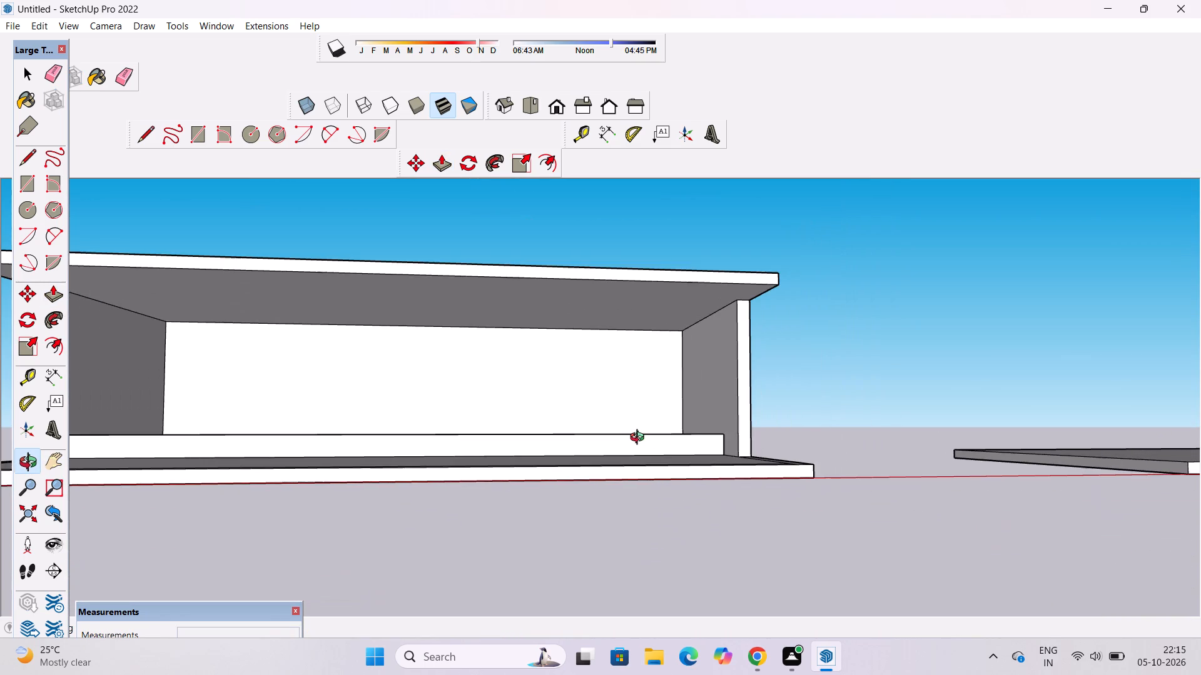
{"action": "left_click_drag", "start_coordinate": [640, 439], "coordinate": [675, 497], "text": "shift"}
{"action": "left_click_drag", "start_coordinate": [675, 497], "coordinate": [639, 511]}
{"action": "left_click_drag", "start_coordinate": [639, 511], "coordinate": [682, 554], "text": "shift"}
{"action": "scroll", "coordinate": [675, 552], "scroll_direction": "up", "scroll_amount": 3}
{"action": "left_click_drag", "start_coordinate": [675, 552], "coordinate": [671, 544], "text": "shift"}
{"action": "key", "text": "p"}
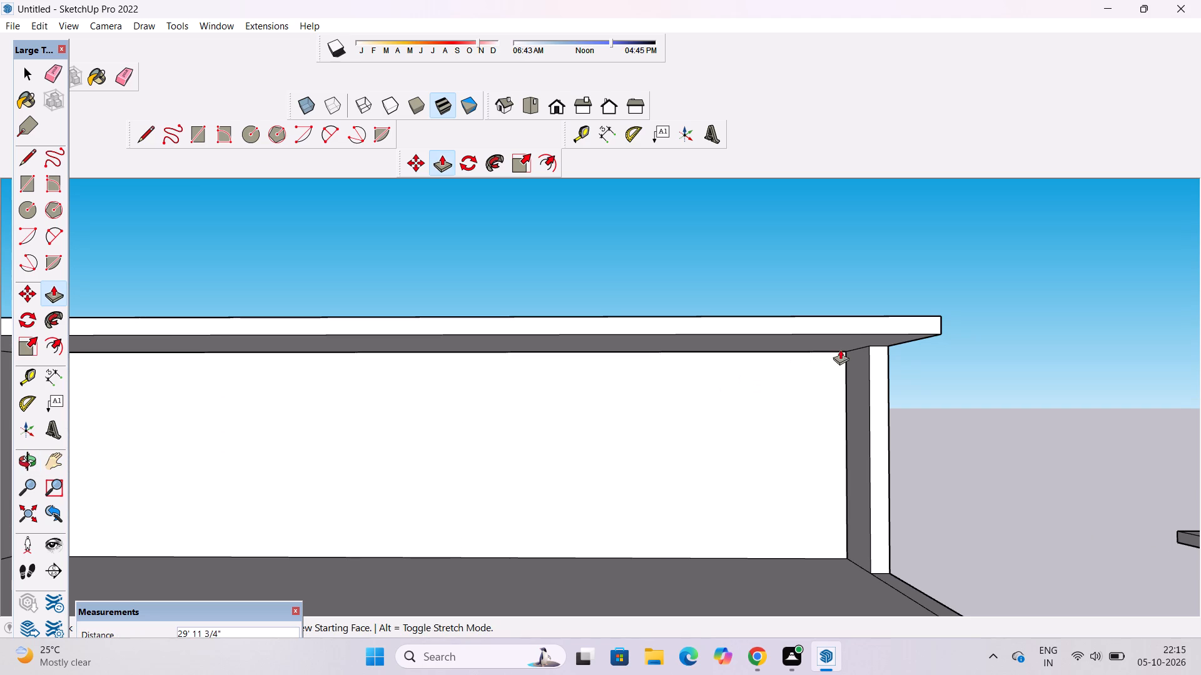
{"action": "left_click", "coordinate": [848, 343]}
Examine the wall under the roof overhang from the front and from above.
{"action": "key", "text": "o"}
{"action": "scroll", "coordinate": [782, 387], "scroll_direction": "down", "scroll_amount": 7}
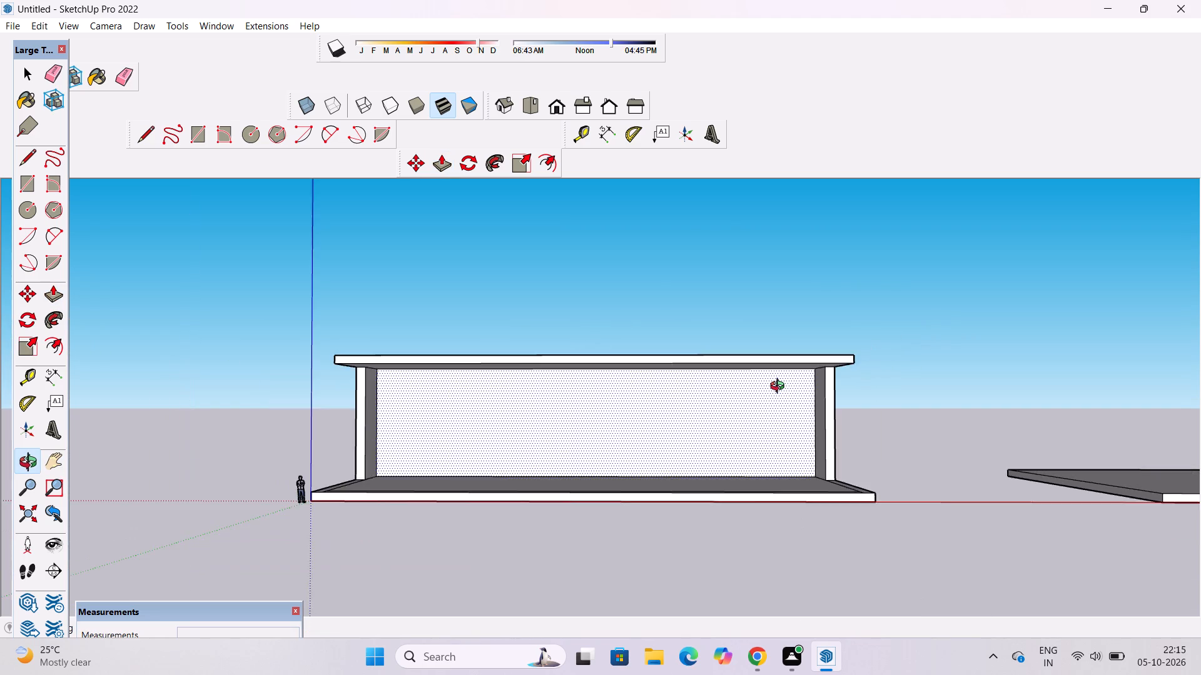
{"action": "left_click_drag", "start_coordinate": [780, 387], "coordinate": [783, 496]}
{"action": "left_click_drag", "start_coordinate": [394, 512], "coordinate": [497, 496]}
{"action": "scroll", "coordinate": [497, 496], "scroll_direction": "down", "scroll_amount": 4}
{"action": "left_click_drag", "start_coordinate": [595, 444], "coordinate": [590, 486]}
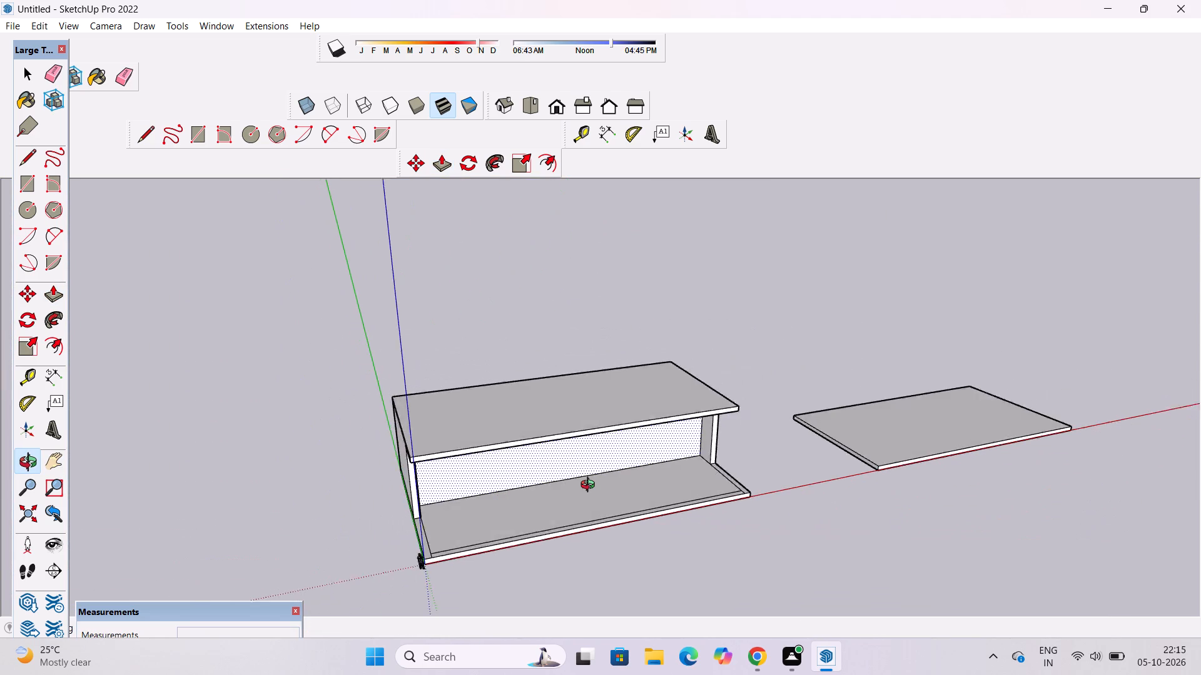
{"action": "left_click_drag", "start_coordinate": [590, 486], "coordinate": [590, 489]}
{"action": "scroll", "coordinate": [590, 489], "scroll_direction": "up", "scroll_amount": 5}
{"action": "scroll", "coordinate": [590, 489], "scroll_direction": "down", "scroll_amount": 2}
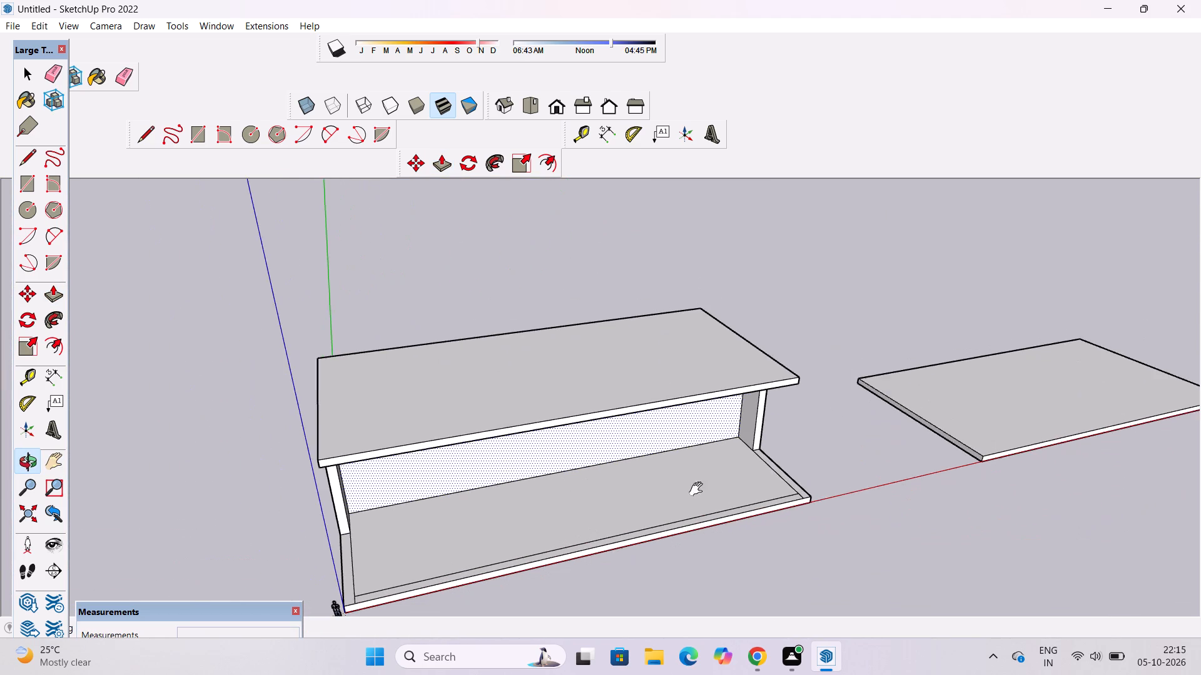
Examine the recessed wall, end walls and open floor beneath the roof from the front.
{"action": "left_click_drag", "start_coordinate": [699, 489], "coordinate": [612, 489], "text": "shift"}
{"action": "left_click_drag", "start_coordinate": [610, 489], "coordinate": [472, 438], "text": "shift"}
{"action": "left_click_drag", "start_coordinate": [428, 452], "coordinate": [277, 454], "text": "shift"}
{"action": "left_click_drag", "start_coordinate": [286, 459], "coordinate": [353, 459], "text": "shift"}
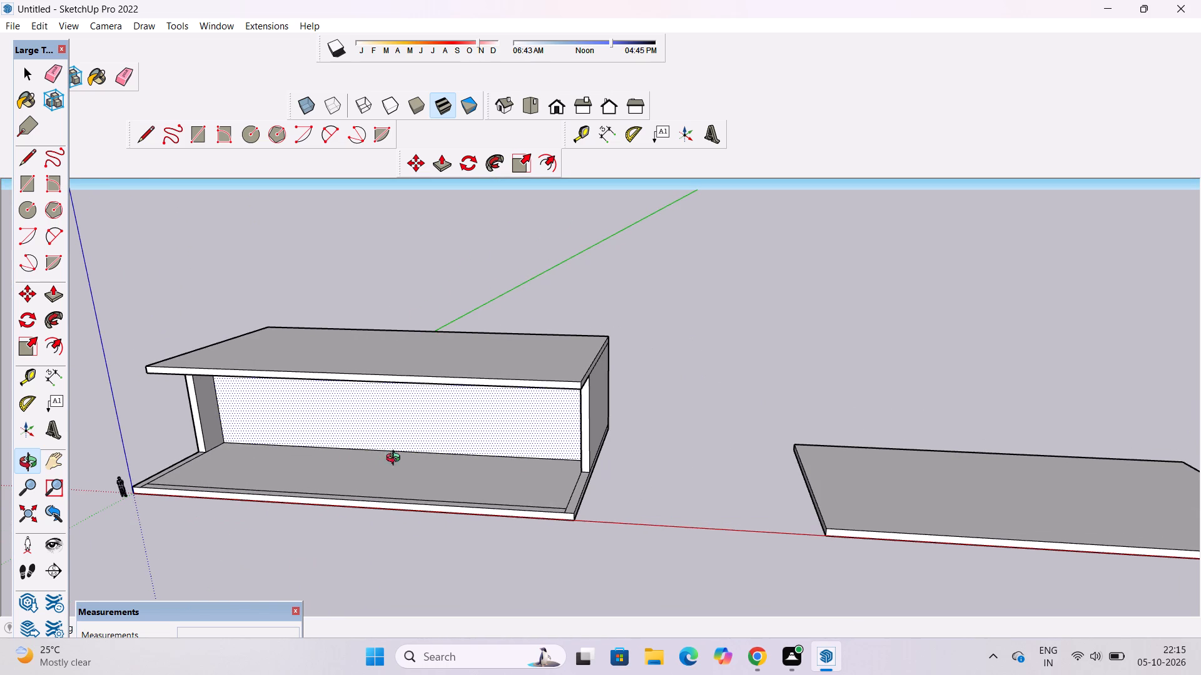
{"action": "key", "text": "space"}
{"action": "left_click", "coordinate": [692, 429]}
{"action": "key", "text": "o"}
{"action": "scroll", "coordinate": [692, 429], "scroll_direction": "down", "scroll_amount": 4}
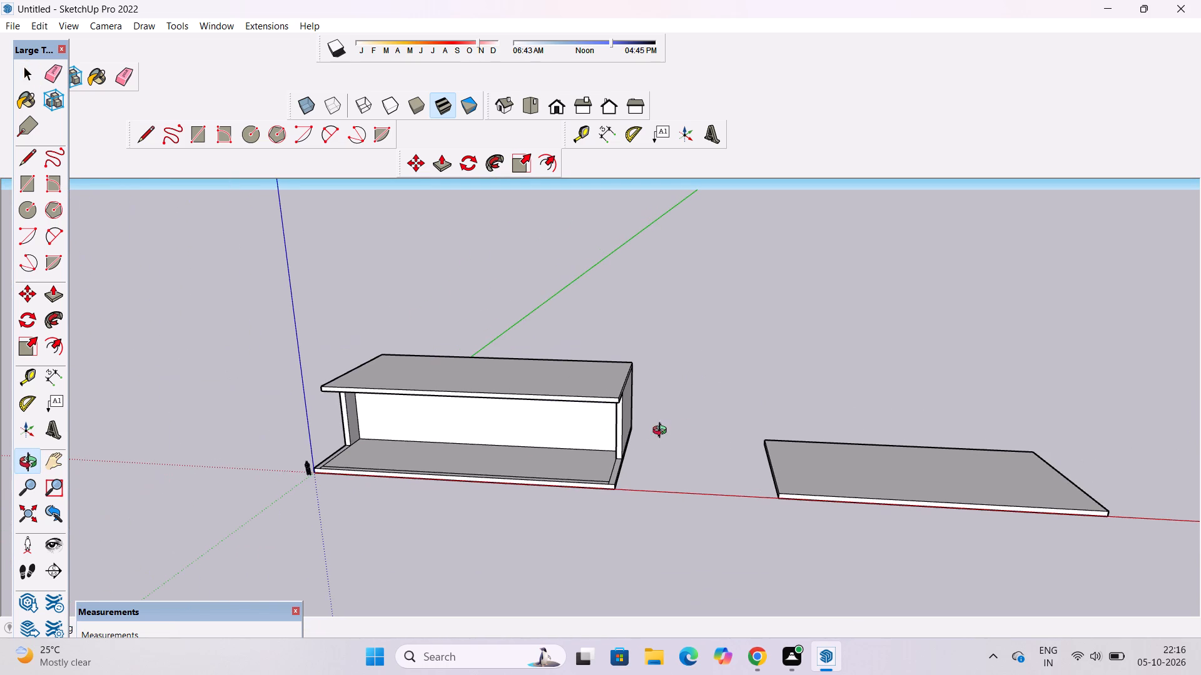
{"action": "left_click_drag", "start_coordinate": [459, 461], "coordinate": [525, 461], "text": "shift"}
{"action": "left_click_drag", "start_coordinate": [525, 461], "coordinate": [553, 471]}
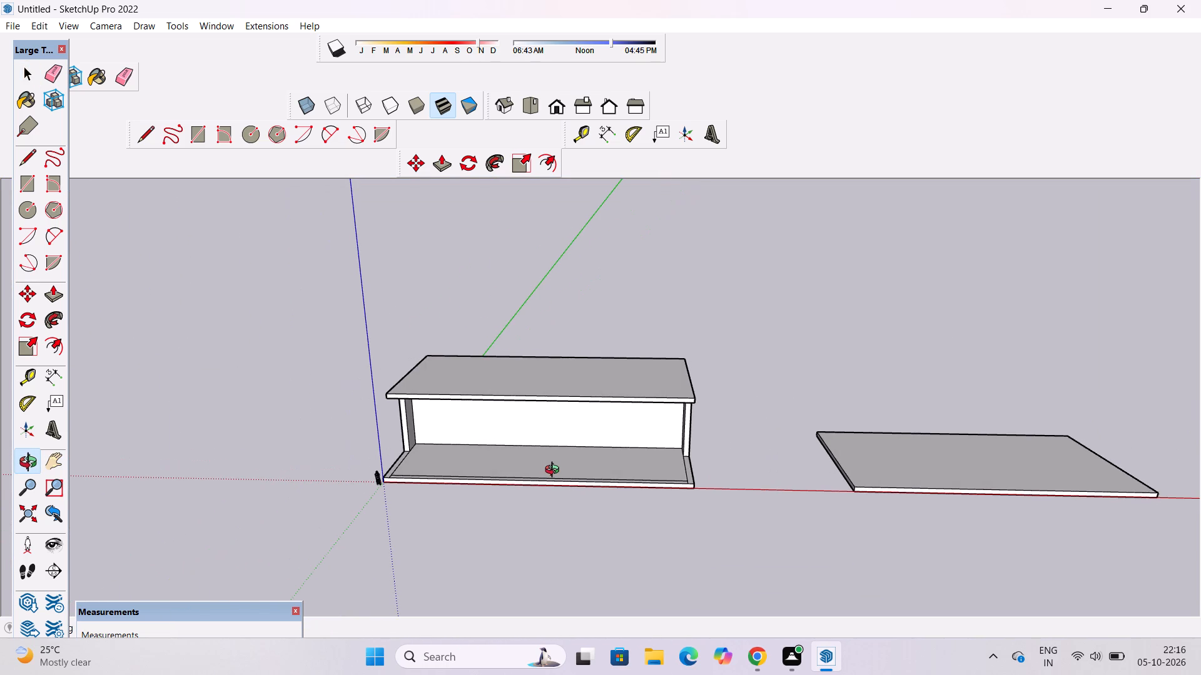
{"action": "scroll", "coordinate": [541, 470], "scroll_direction": "up", "scroll_amount": 5}
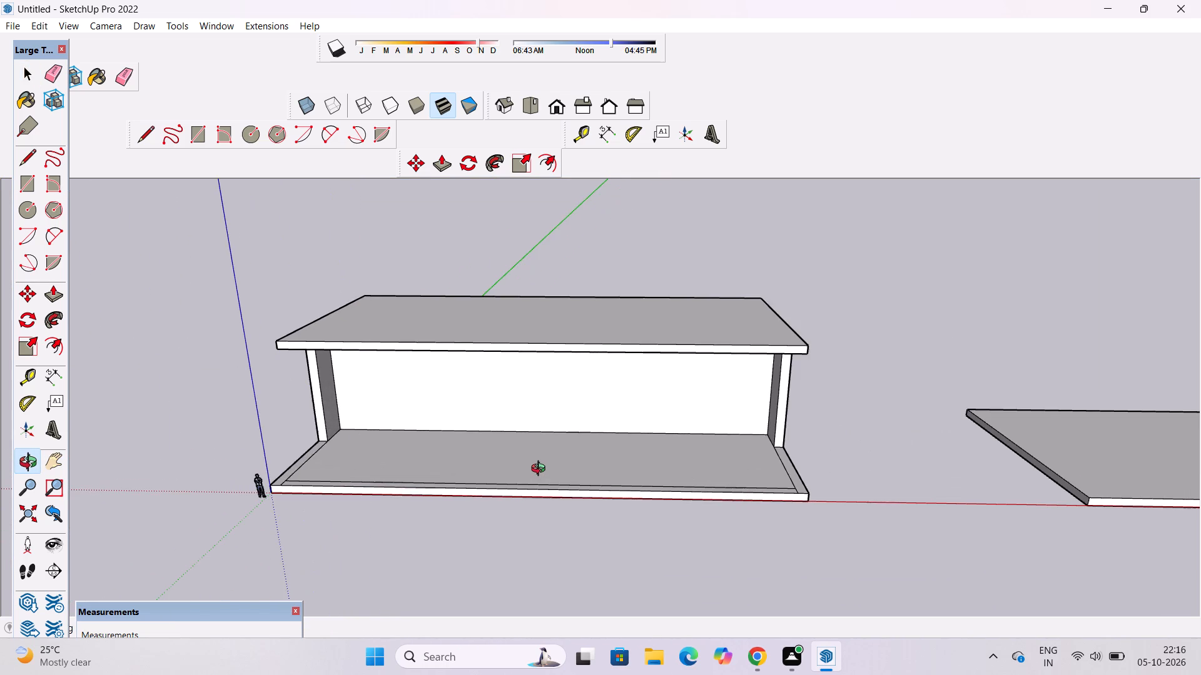
{"action": "scroll", "coordinate": [541, 470], "scroll_direction": "up", "scroll_amount": 5}
{"action": "scroll", "coordinate": [541, 470], "scroll_direction": "down", "scroll_amount": 3}
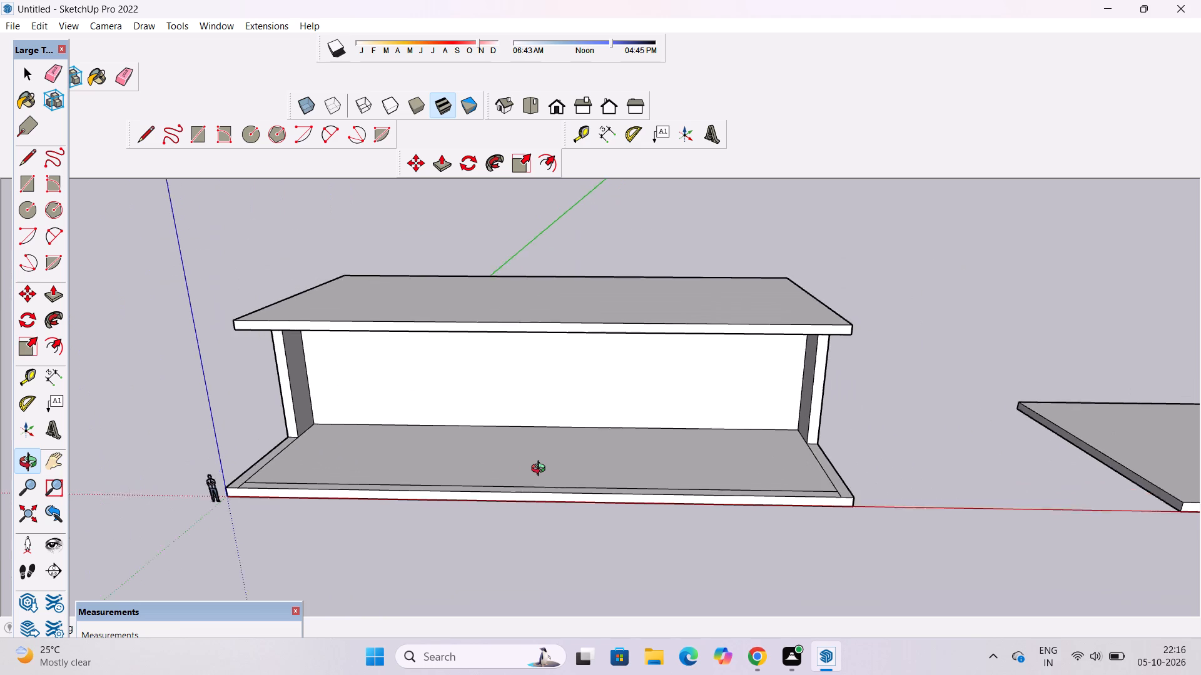
{"action": "scroll", "coordinate": [541, 470], "scroll_direction": "down", "scroll_amount": 2}
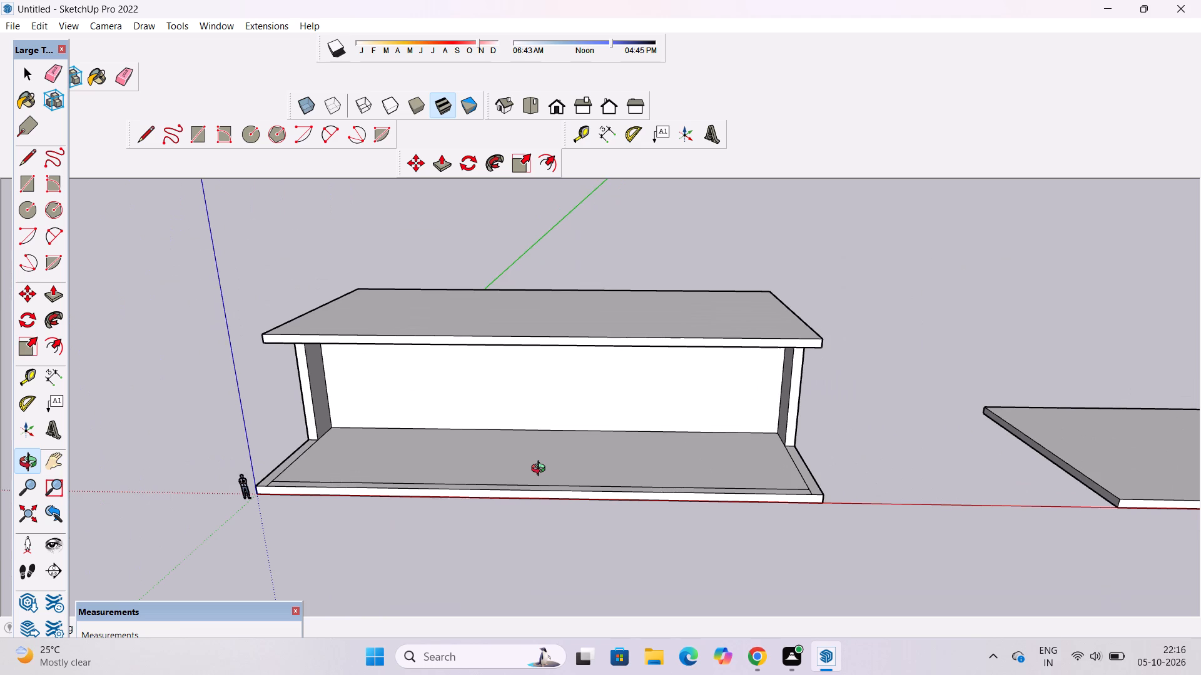
{"action": "scroll", "coordinate": [446, 493], "scroll_direction": "up", "scroll_amount": 4}
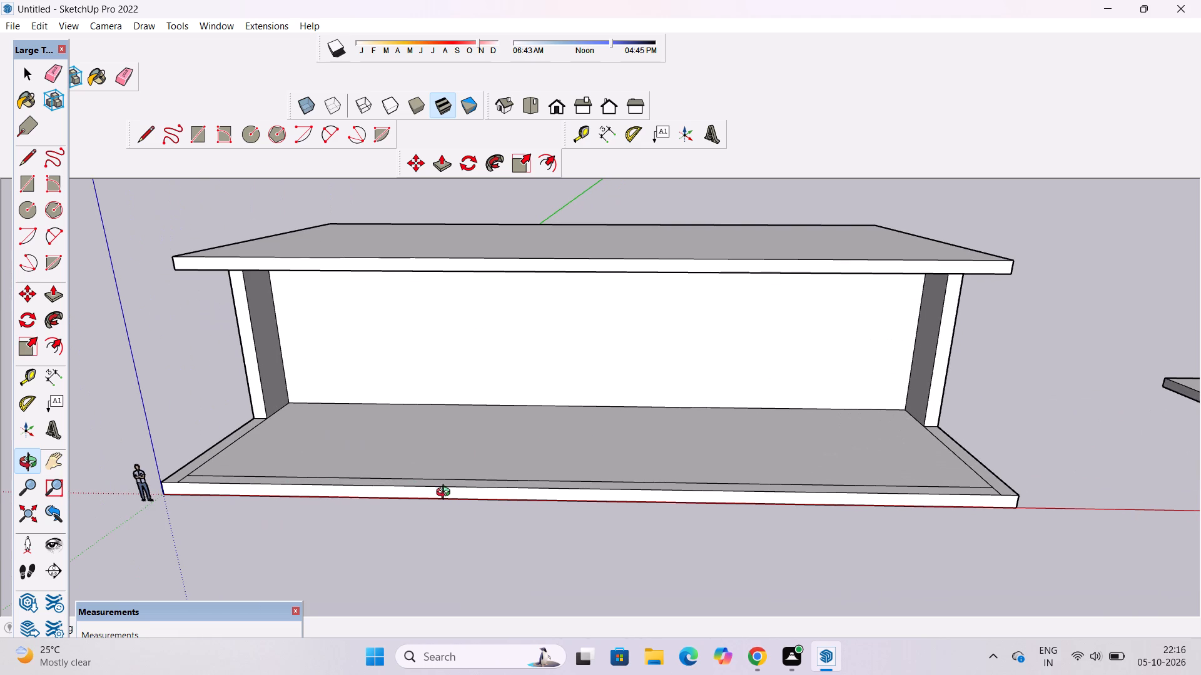
{"action": "scroll", "coordinate": [446, 494], "scroll_direction": "down", "scroll_amount": 4}
{"action": "scroll", "coordinate": [421, 499], "scroll_direction": "up", "scroll_amount": 4}
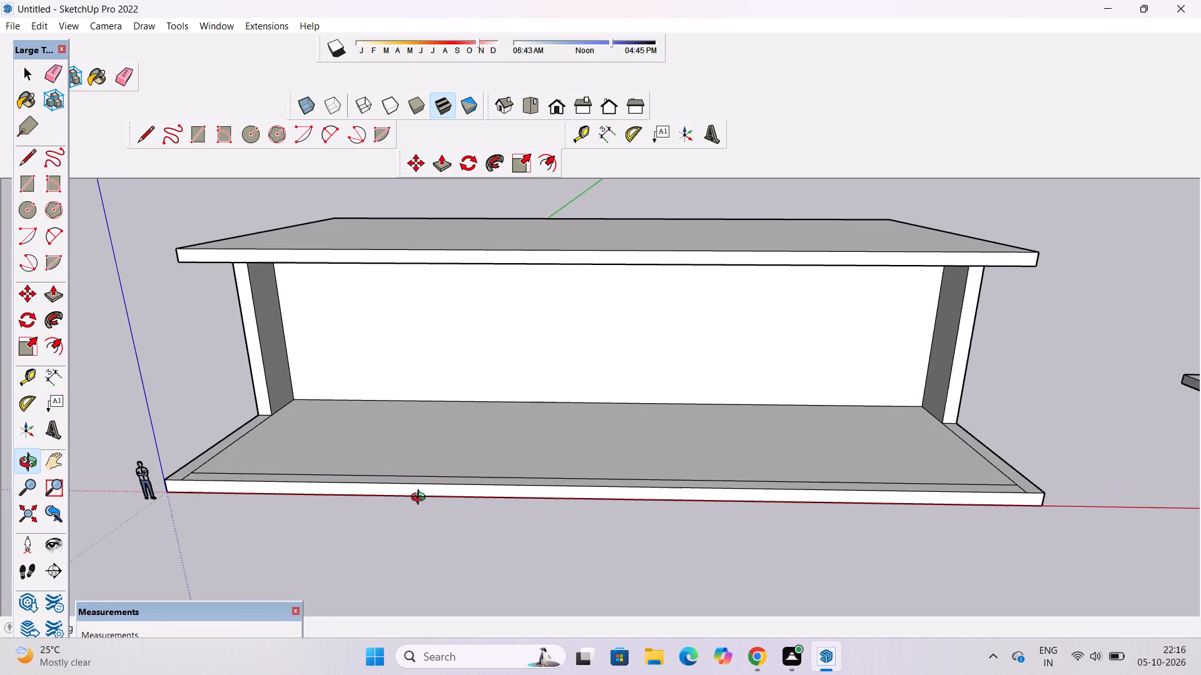
{"action": "scroll", "coordinate": [421, 499], "scroll_direction": "down", "scroll_amount": 4}
{"action": "scroll", "coordinate": [417, 498], "scroll_direction": "up", "scroll_amount": 1}
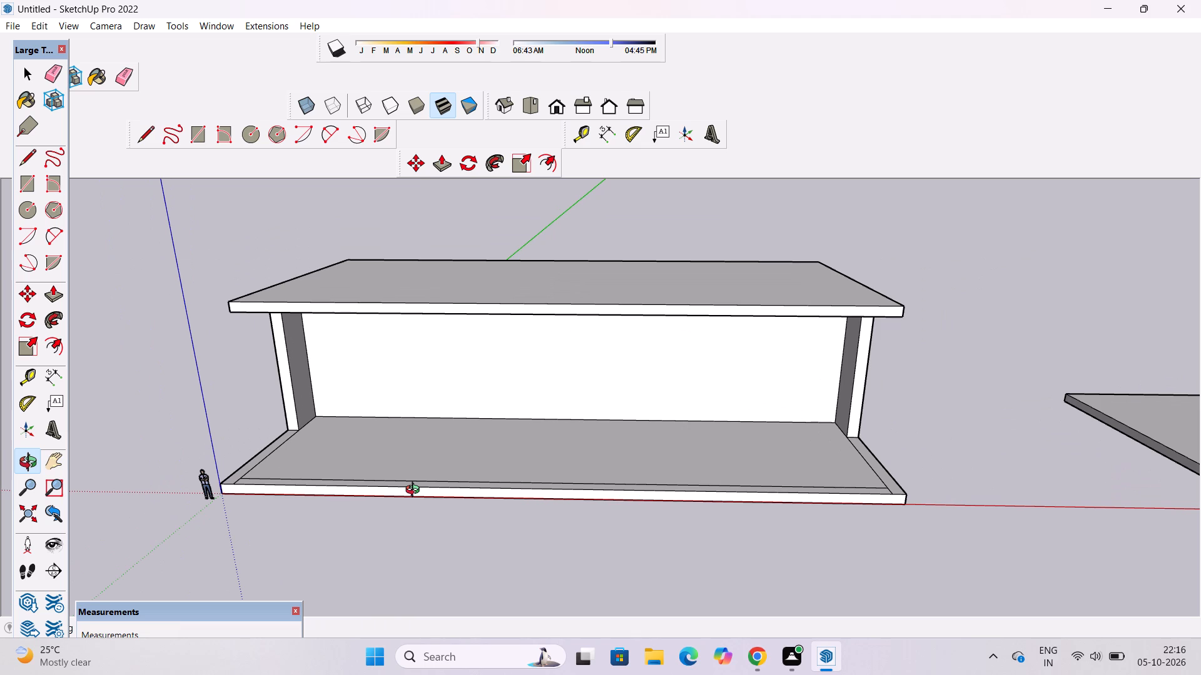
{"action": "scroll", "coordinate": [415, 493], "scroll_direction": "down", "scroll_amount": 5}
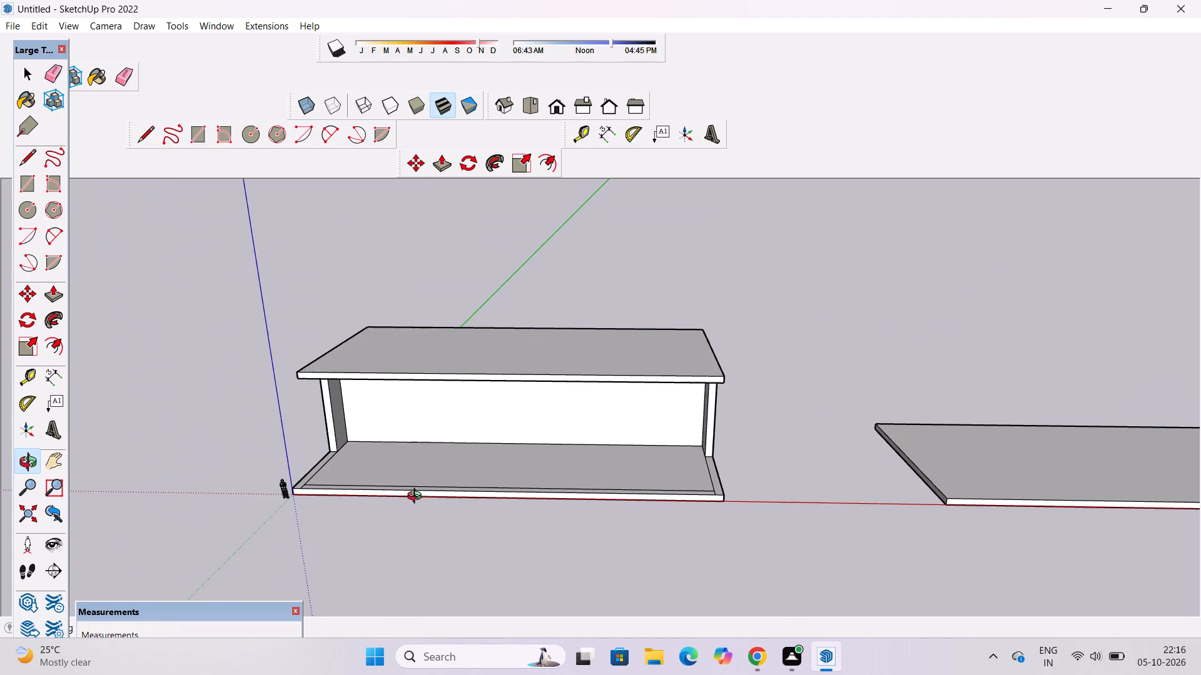
Examine the roof overhang relative to the base slab's front edge from above and from the end.
{"action": "left_click_drag", "start_coordinate": [416, 498], "coordinate": [507, 546]}
{"action": "scroll", "coordinate": [502, 513], "scroll_direction": "up", "scroll_amount": 2}
{"action": "left_click_drag", "start_coordinate": [499, 509], "coordinate": [492, 461], "text": "shift"}
{"action": "left_click_drag", "start_coordinate": [492, 465], "coordinate": [490, 490]}
{"action": "scroll", "coordinate": [490, 490], "scroll_direction": "down", "scroll_amount": 5}
{"action": "left_click_drag", "start_coordinate": [490, 490], "coordinate": [490, 494]}
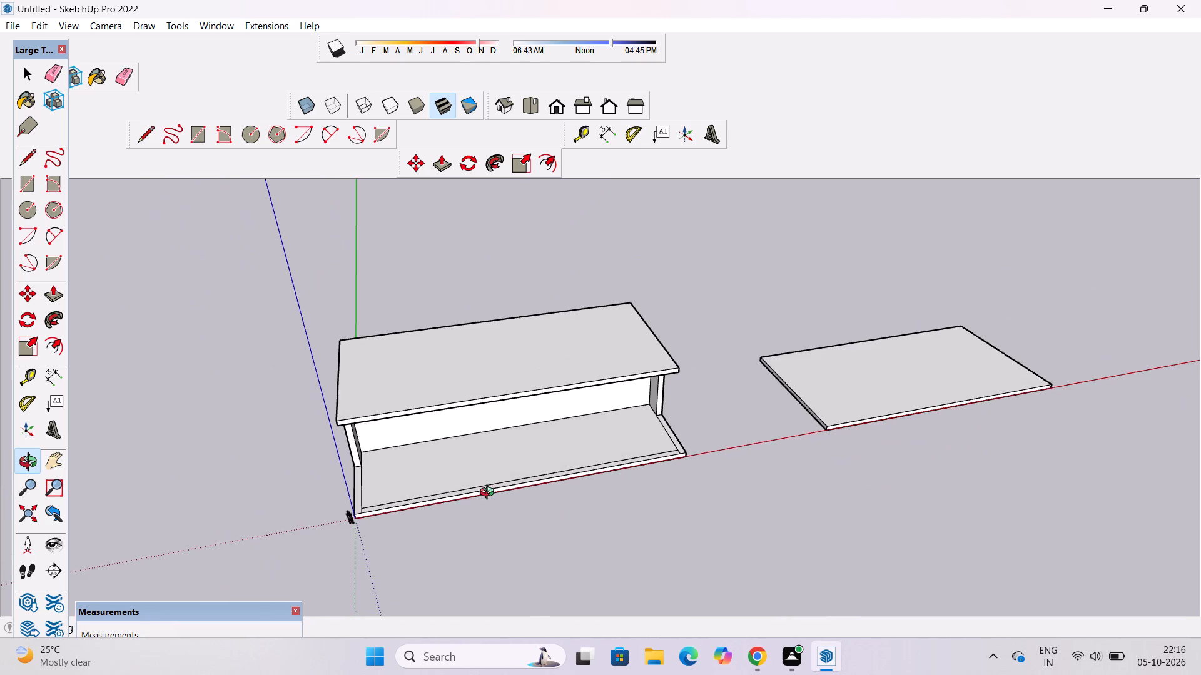
{"action": "left_click_drag", "start_coordinate": [490, 494], "coordinate": [488, 536]}
{"action": "left_click", "coordinate": [488, 536], "text": "shift"}
{"action": "left_click_drag", "start_coordinate": [486, 539], "coordinate": [488, 441]}
{"action": "left_click_drag", "start_coordinate": [492, 452], "coordinate": [454, 509]}
{"action": "scroll", "coordinate": [465, 481], "scroll_direction": "up", "scroll_amount": 4}
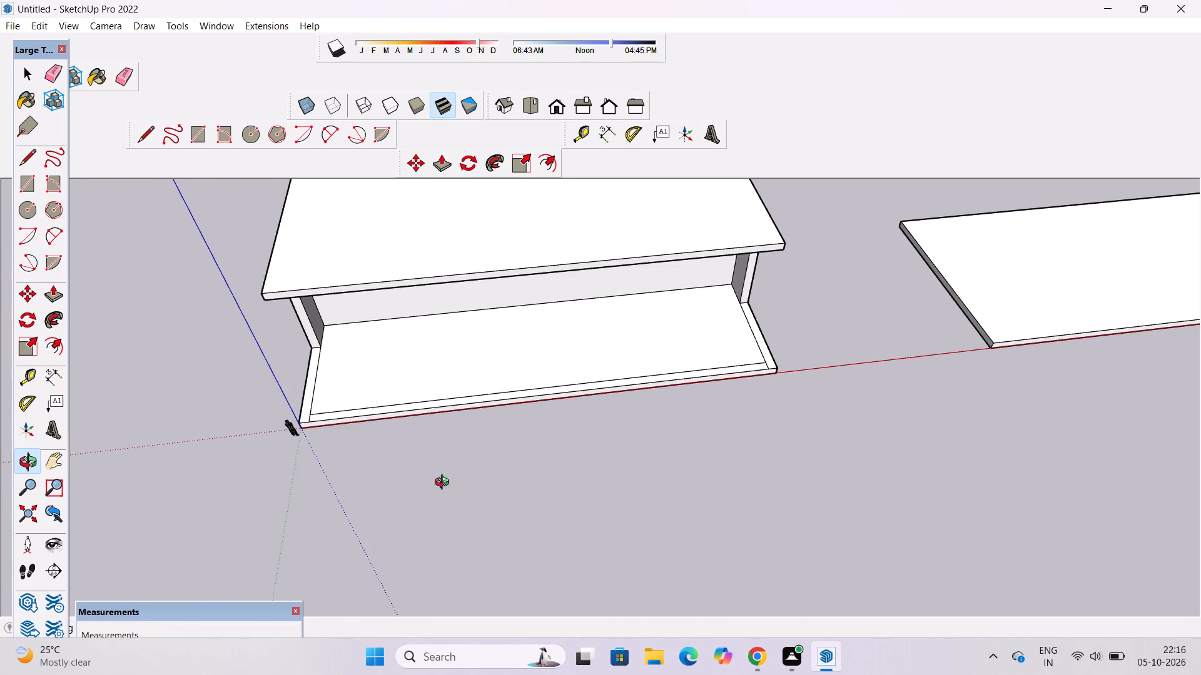
{"action": "left_click_drag", "start_coordinate": [398, 491], "coordinate": [803, 374]}
{"action": "scroll", "coordinate": [668, 459], "scroll_direction": "down", "scroll_amount": 1}
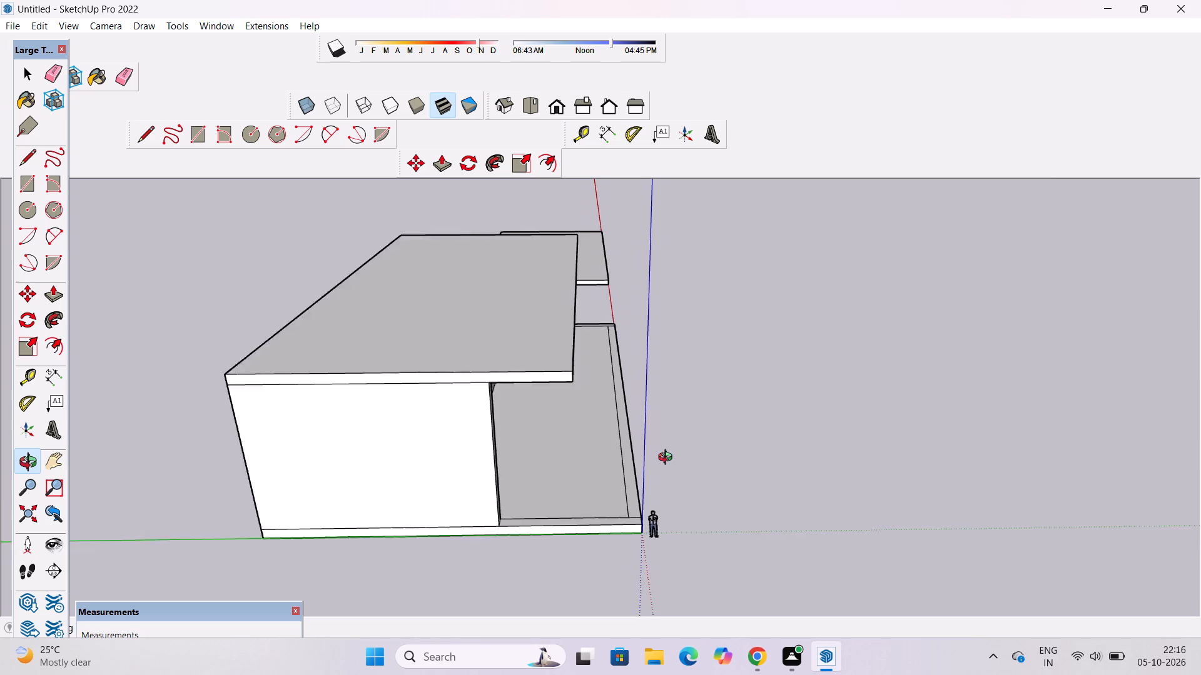
{"action": "scroll", "coordinate": [668, 459], "scroll_direction": "down", "scroll_amount": 1}
{"action": "left_click_drag", "start_coordinate": [682, 450], "coordinate": [460, 491]}
{"action": "left_click_drag", "start_coordinate": [556, 479], "coordinate": [427, 490]}
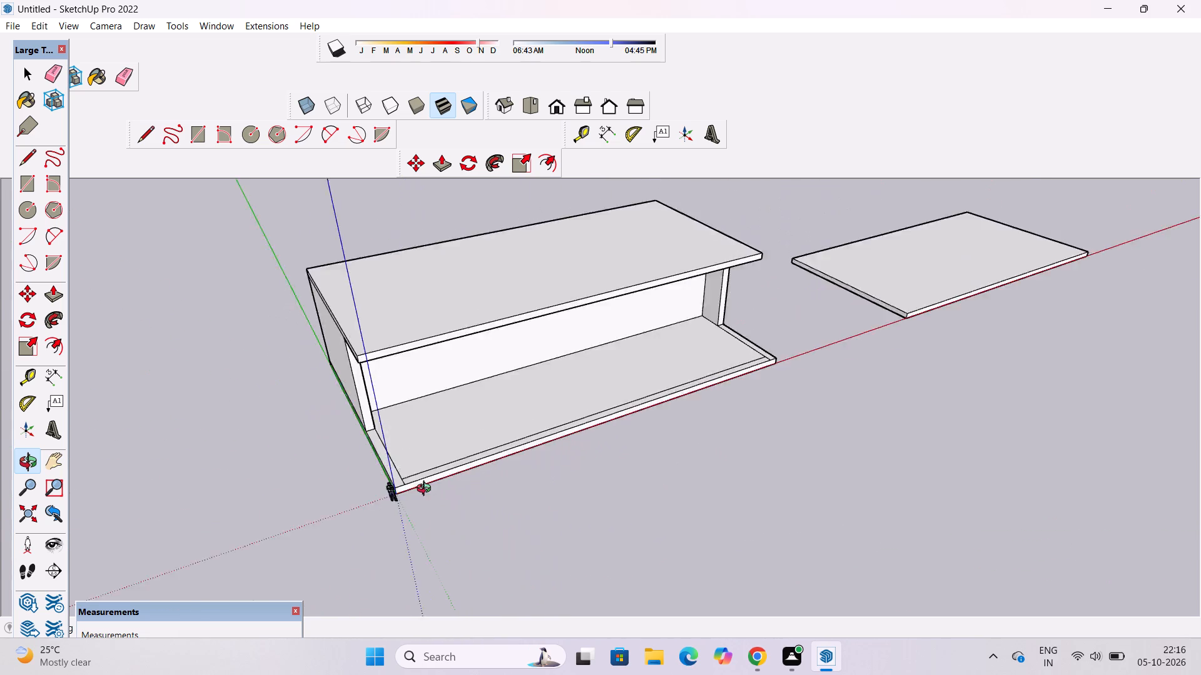
{"action": "left_click_drag", "start_coordinate": [427, 490], "coordinate": [397, 490]}
{"action": "left_click_drag", "start_coordinate": [500, 469], "coordinate": [540, 524], "text": "shift"}
{"action": "left_click_drag", "start_coordinate": [540, 524], "coordinate": [487, 511], "text": "shift"}
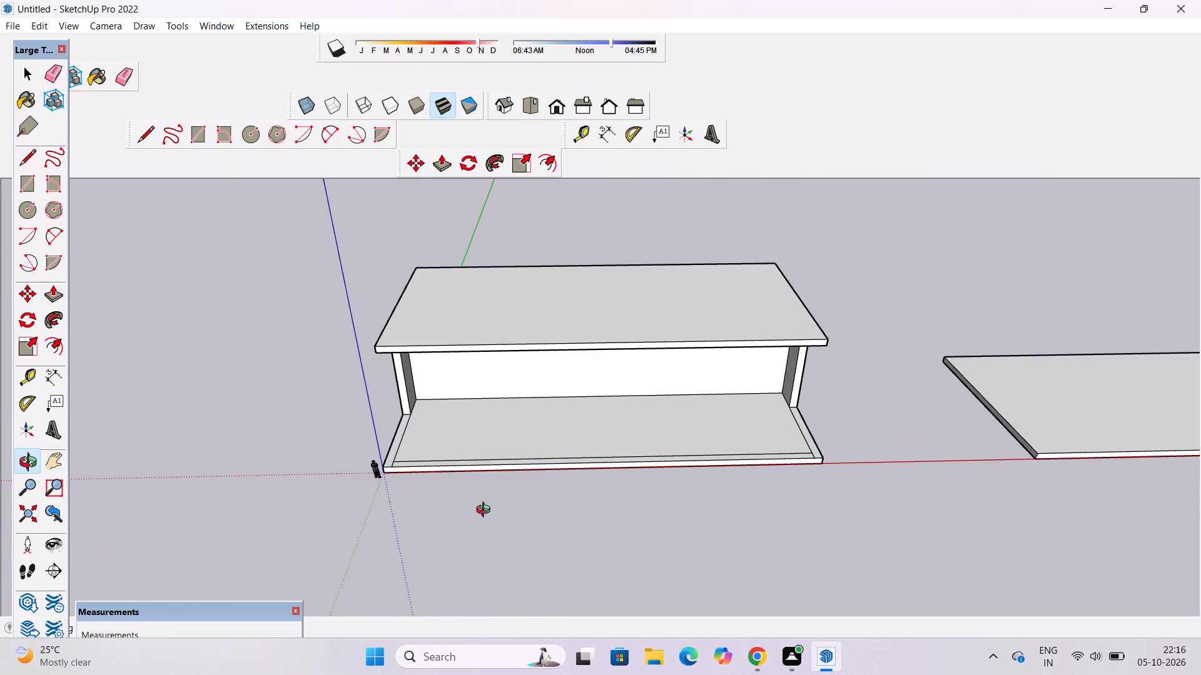
{"action": "scroll", "coordinate": [486, 511], "scroll_direction": "down", "scroll_amount": 2}
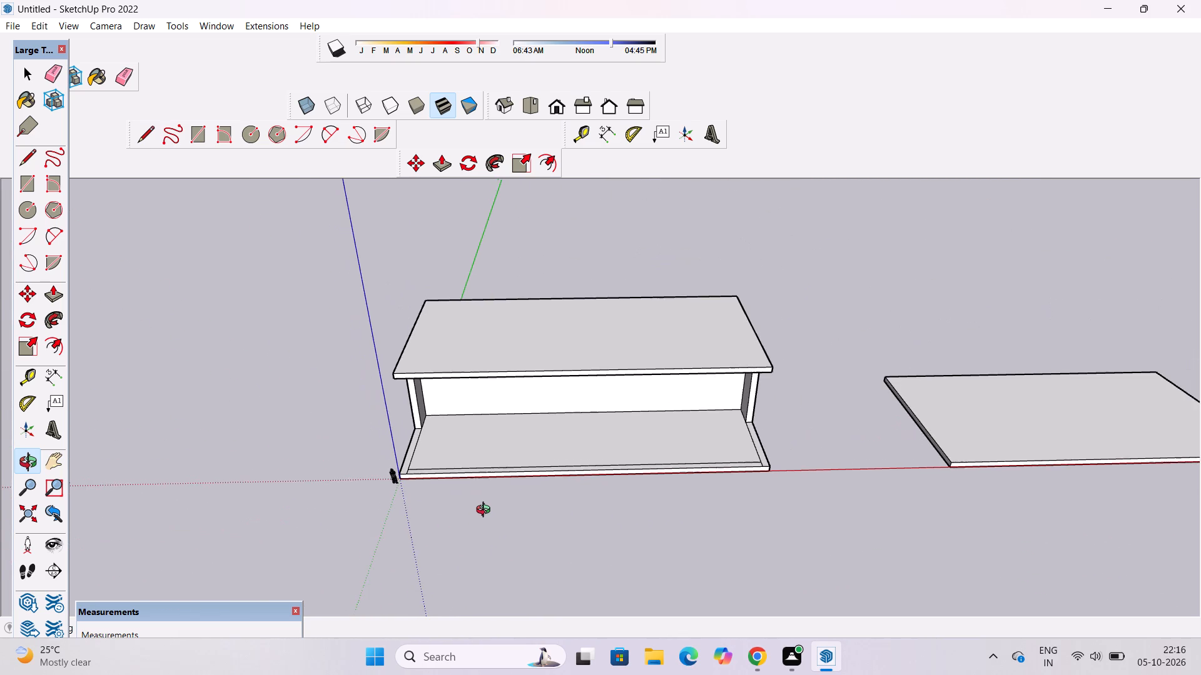
{"action": "left_click_drag", "start_coordinate": [487, 504], "coordinate": [513, 507]}
{"action": "left_click_drag", "start_coordinate": [513, 507], "coordinate": [494, 517], "text": "shift"}
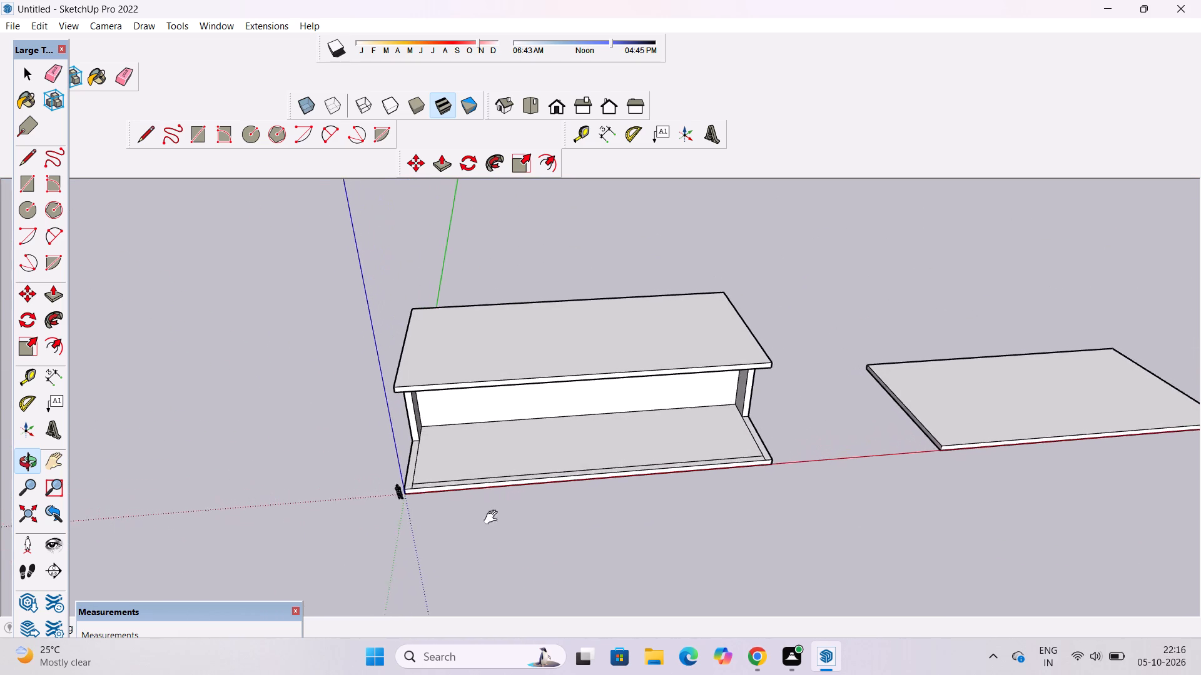
{"action": "left_click_drag", "start_coordinate": [494, 517], "coordinate": [485, 520], "text": "shift"}
{"action": "scroll", "coordinate": [495, 514], "scroll_direction": "down", "scroll_amount": 3}
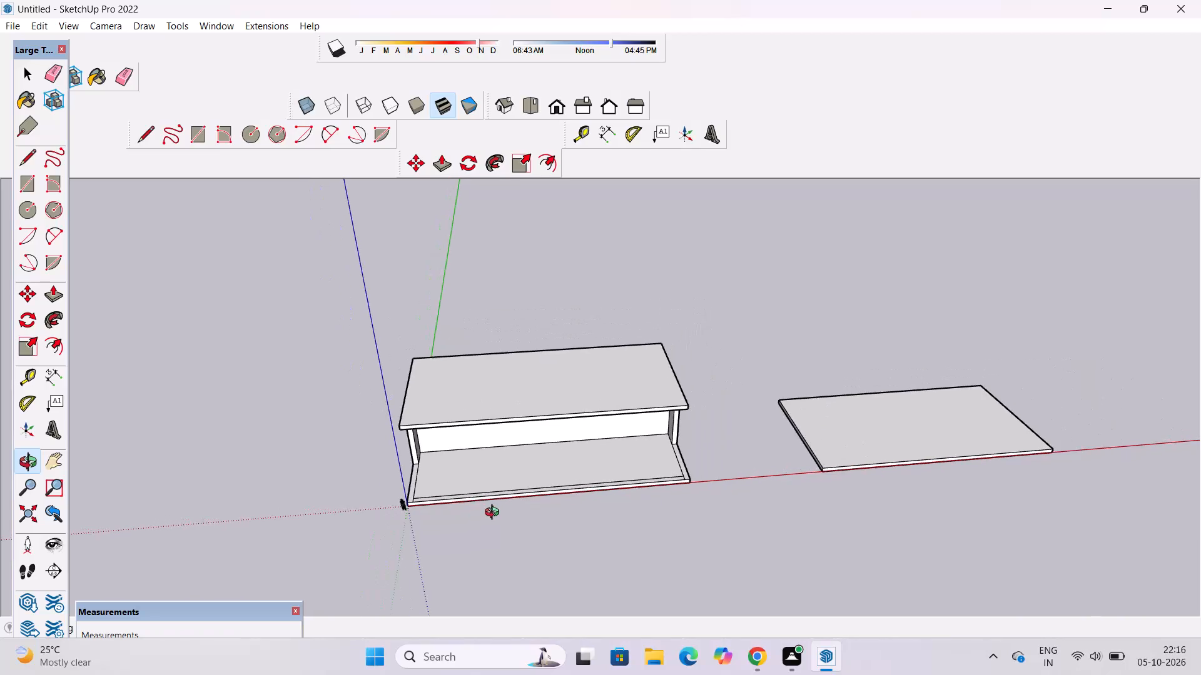
{"action": "scroll", "coordinate": [495, 514], "scroll_direction": "down", "scroll_amount": 1}
Push/Pull the roof slab's front edge face outward by 12' over the open floor.
{"action": "left_click_drag", "start_coordinate": [467, 514], "coordinate": [687, 556]}
{"action": "scroll", "coordinate": [580, 546], "scroll_direction": "up", "scroll_amount": 4}
{"action": "left_click_drag", "start_coordinate": [560, 546], "coordinate": [540, 525], "text": "shift"}
{"action": "left_click_drag", "start_coordinate": [487, 540], "coordinate": [487, 496]}
{"action": "left_click_drag", "start_coordinate": [487, 496], "coordinate": [473, 509], "text": "shift"}
{"action": "left_click_drag", "start_coordinate": [473, 509], "coordinate": [479, 511]}
{"action": "key", "text": "p"}
{"action": "scroll", "coordinate": [496, 461], "scroll_direction": "up", "scroll_amount": 3}
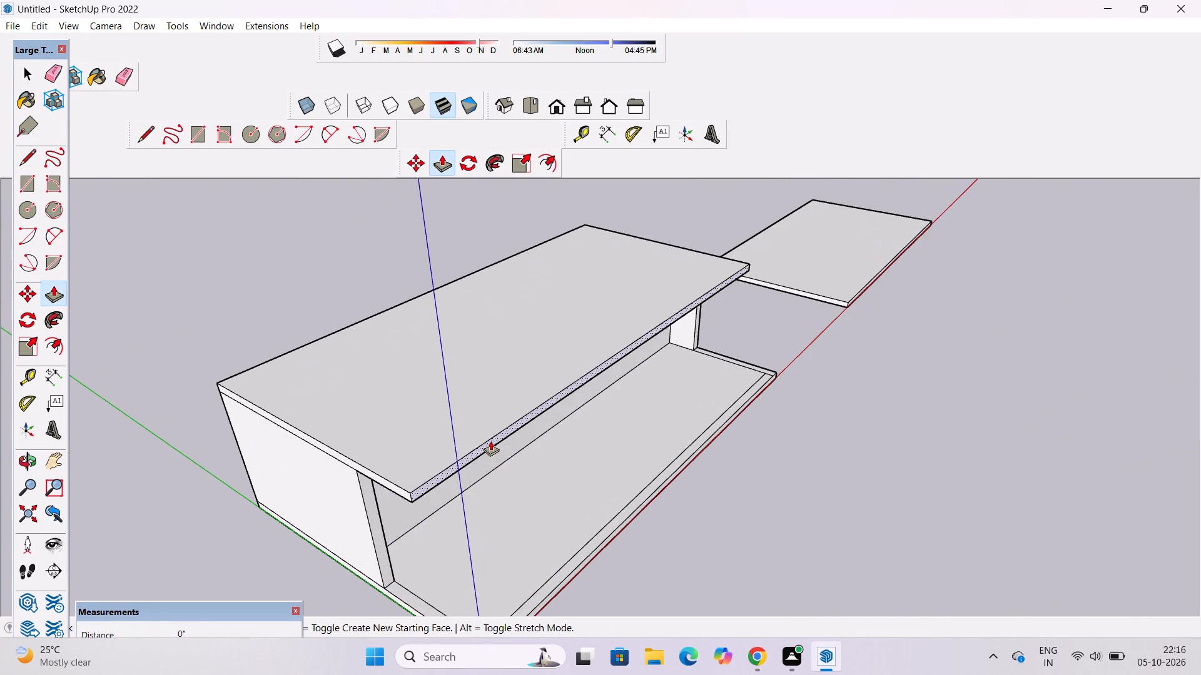
{"action": "left_click", "coordinate": [490, 441]}
{"action": "scroll", "coordinate": [510, 441], "scroll_direction": "down", "scroll_amount": 2}
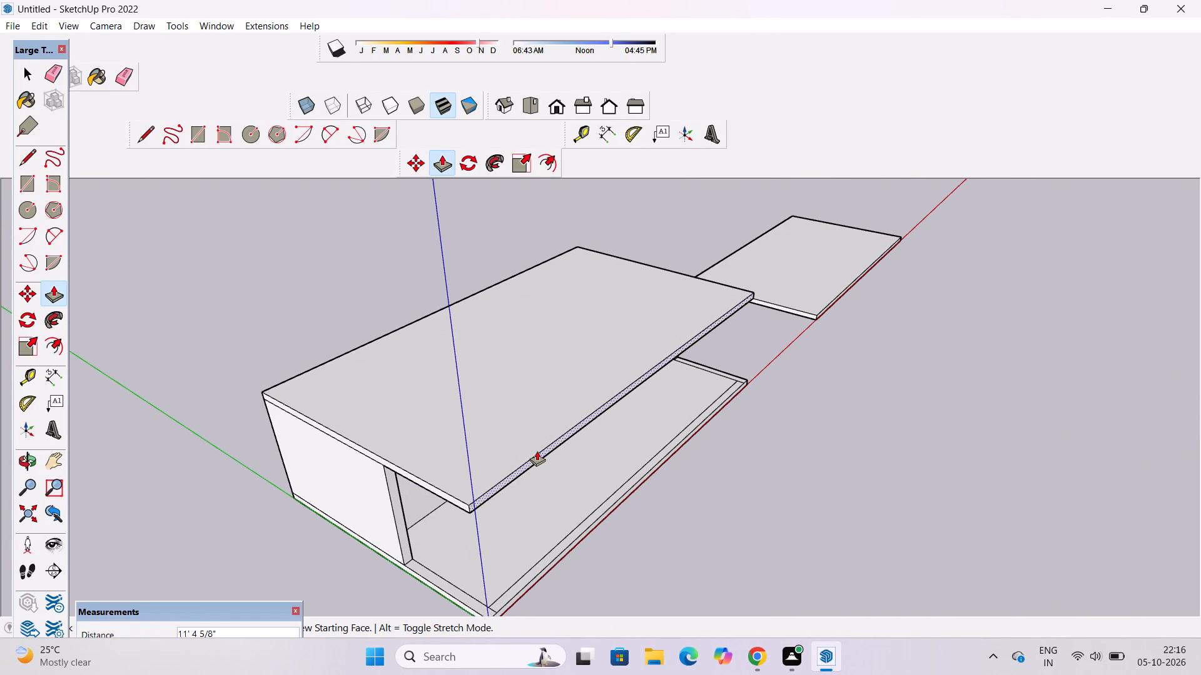
{"action": "type", "text": "12'"}
{"action": "key", "text": "Return"}
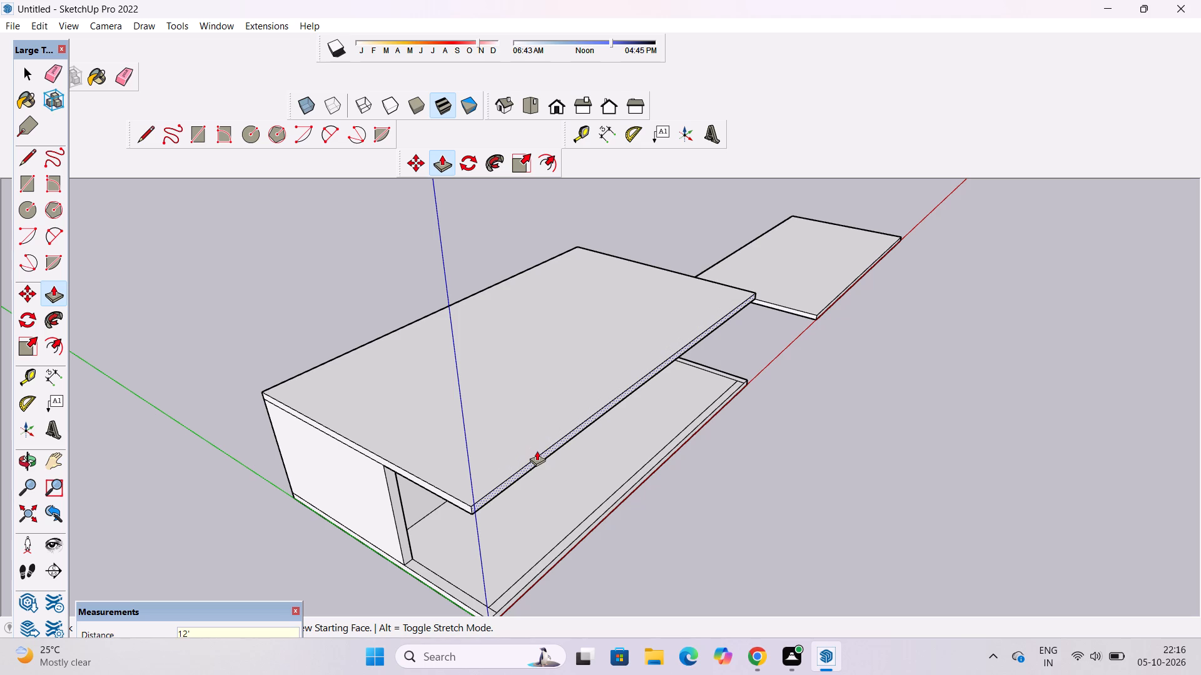
Push/Pull the front end face of the end wall nearest the origin forward by 15'.
{"action": "key", "text": "o"}
{"action": "scroll", "coordinate": [537, 451], "scroll_direction": "down", "scroll_amount": 6}
{"action": "left_click_drag", "start_coordinate": [691, 514], "coordinate": [357, 439]}
{"action": "scroll", "coordinate": [468, 357], "scroll_direction": "up", "scroll_amount": 4}
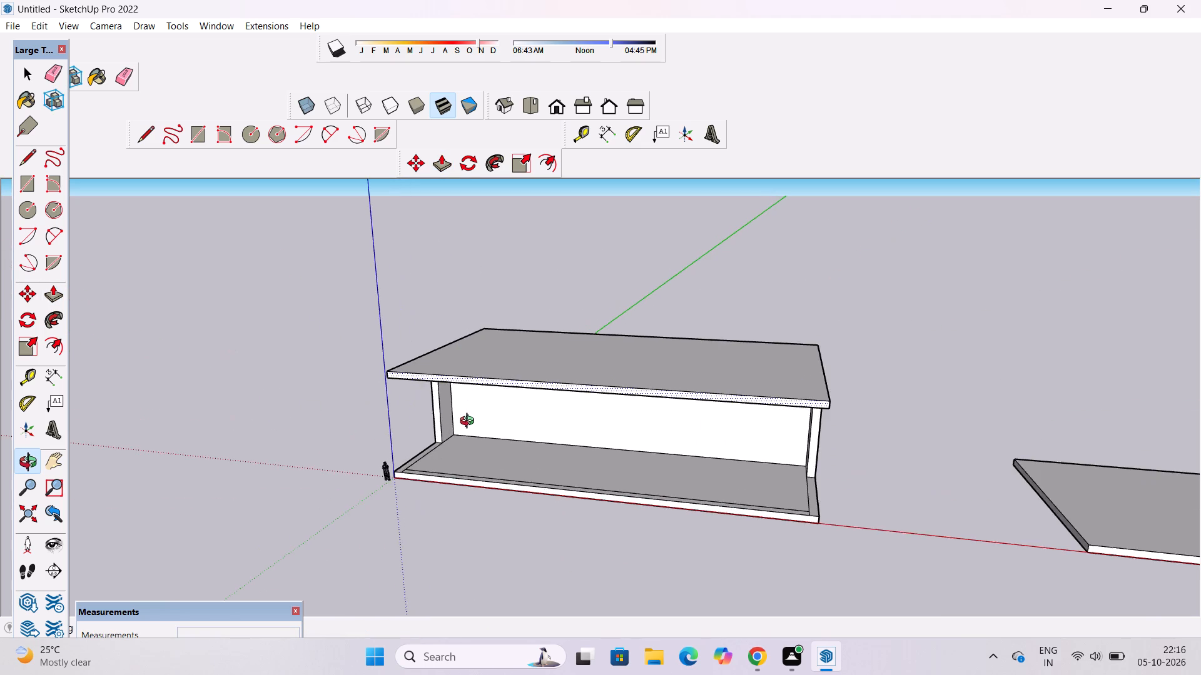
{"action": "scroll", "coordinate": [471, 428], "scroll_direction": "up", "scroll_amount": 3}
{"action": "scroll", "coordinate": [471, 428], "scroll_direction": "down", "scroll_amount": 2}
{"action": "left_click_drag", "start_coordinate": [487, 455], "coordinate": [459, 366], "text": "shift"}
{"action": "left_click_drag", "start_coordinate": [466, 364], "coordinate": [592, 494]}
{"action": "left_click_drag", "start_coordinate": [377, 494], "coordinate": [460, 419], "text": "shift"}
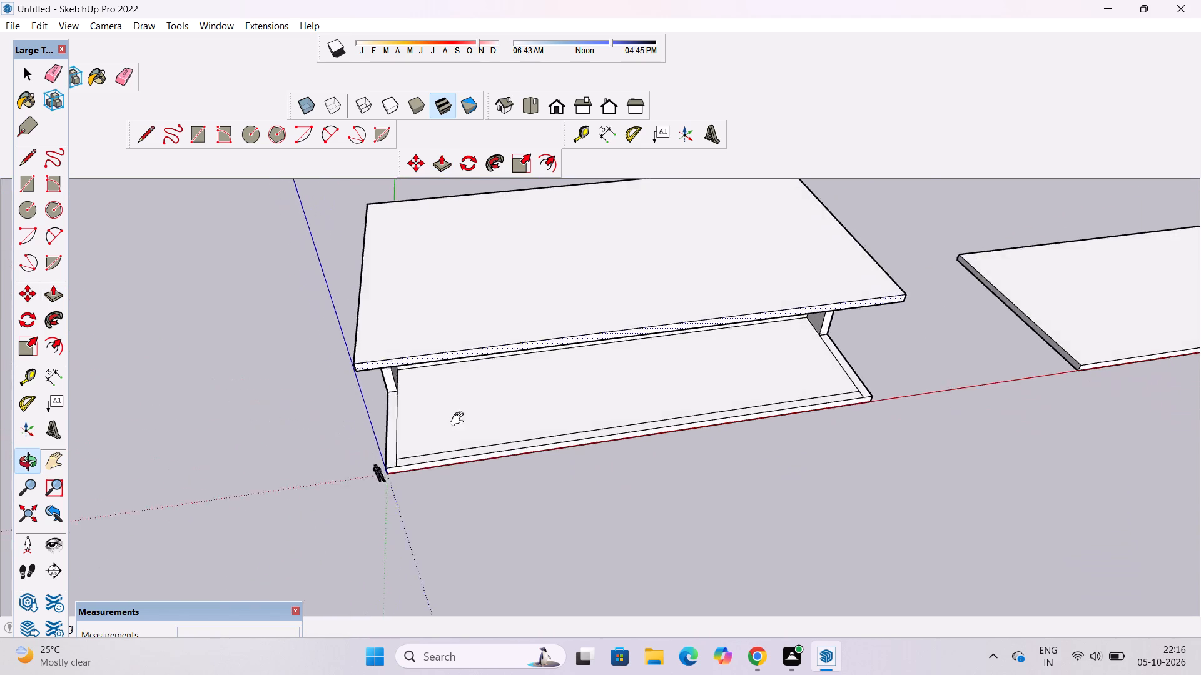
{"action": "left_click_drag", "start_coordinate": [460, 419], "coordinate": [476, 412], "text": "shift"}
{"action": "left_click_drag", "start_coordinate": [476, 412], "coordinate": [735, 352]}
{"action": "scroll", "coordinate": [564, 366], "scroll_direction": "up", "scroll_amount": 4}
{"action": "left_click_drag", "start_coordinate": [564, 378], "coordinate": [569, 413], "text": "shift"}
{"action": "scroll", "coordinate": [509, 412], "scroll_direction": "down", "scroll_amount": 4}
{"action": "left_click_drag", "start_coordinate": [517, 419], "coordinate": [479, 393]}
{"action": "left_click_drag", "start_coordinate": [479, 392], "coordinate": [496, 431], "text": "shift"}
{"action": "left_click", "coordinate": [496, 431]}
{"action": "key", "text": "p"}
{"action": "scroll", "coordinate": [459, 414], "scroll_direction": "up", "scroll_amount": 7}
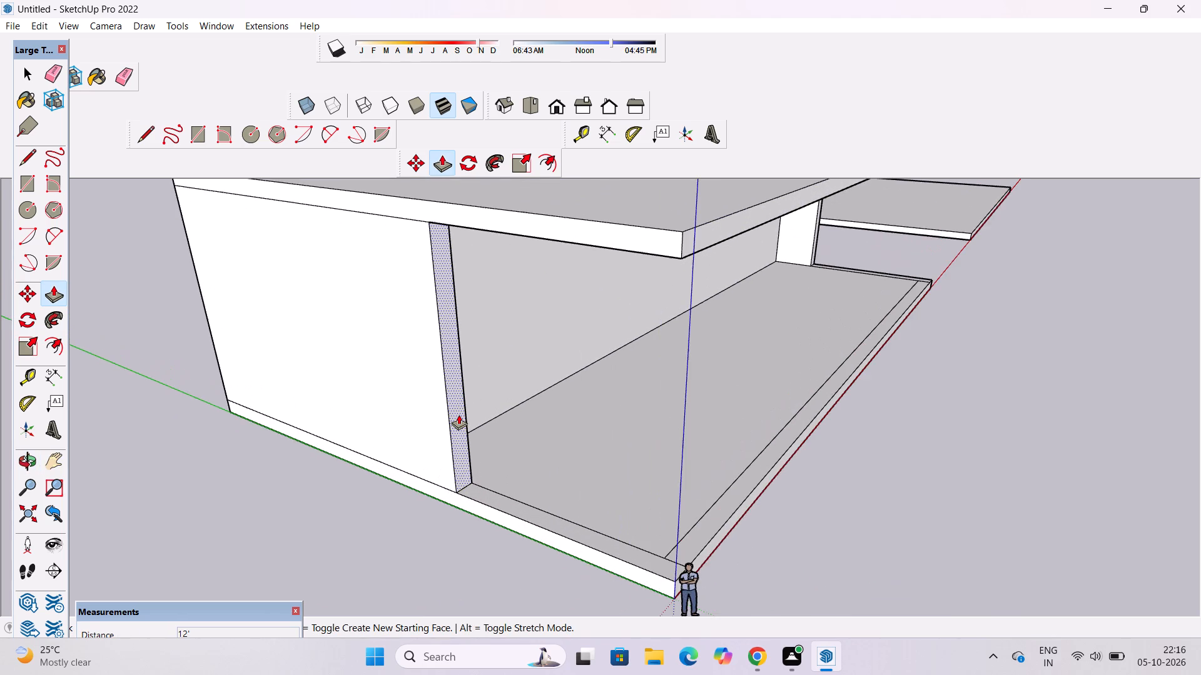
{"action": "left_click", "coordinate": [459, 414]}
{"action": "scroll", "coordinate": [459, 414], "scroll_direction": "down", "scroll_amount": 11}
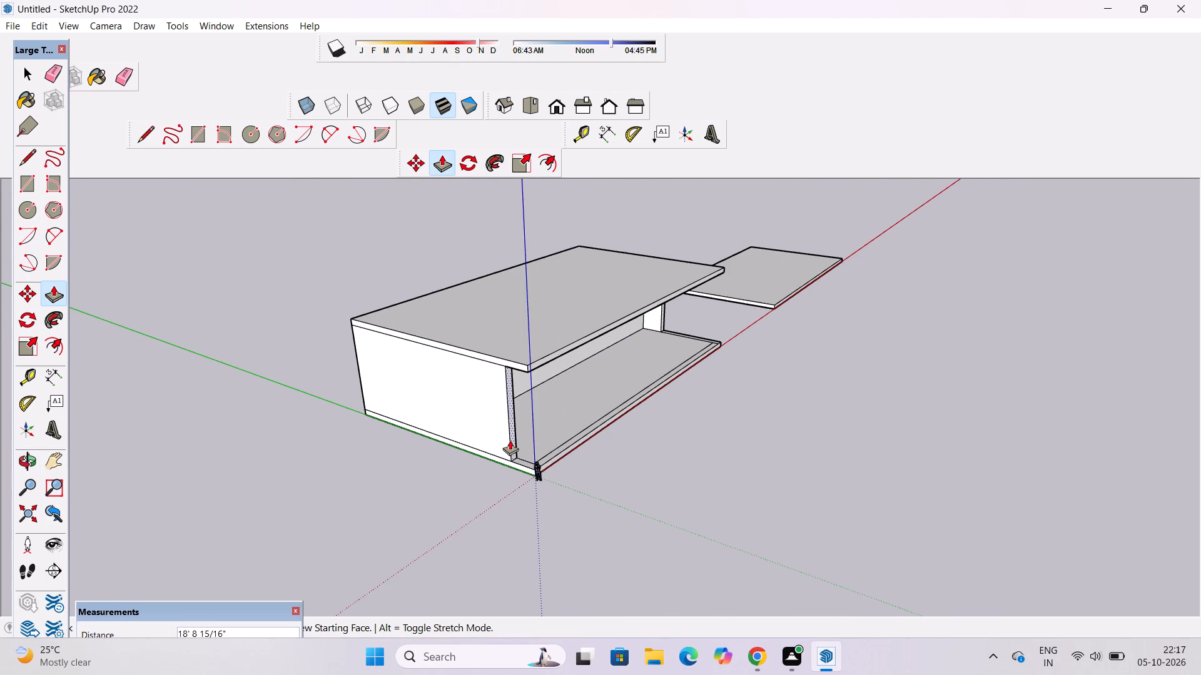
{"action": "scroll", "coordinate": [510, 440], "scroll_direction": "up", "scroll_amount": 4}
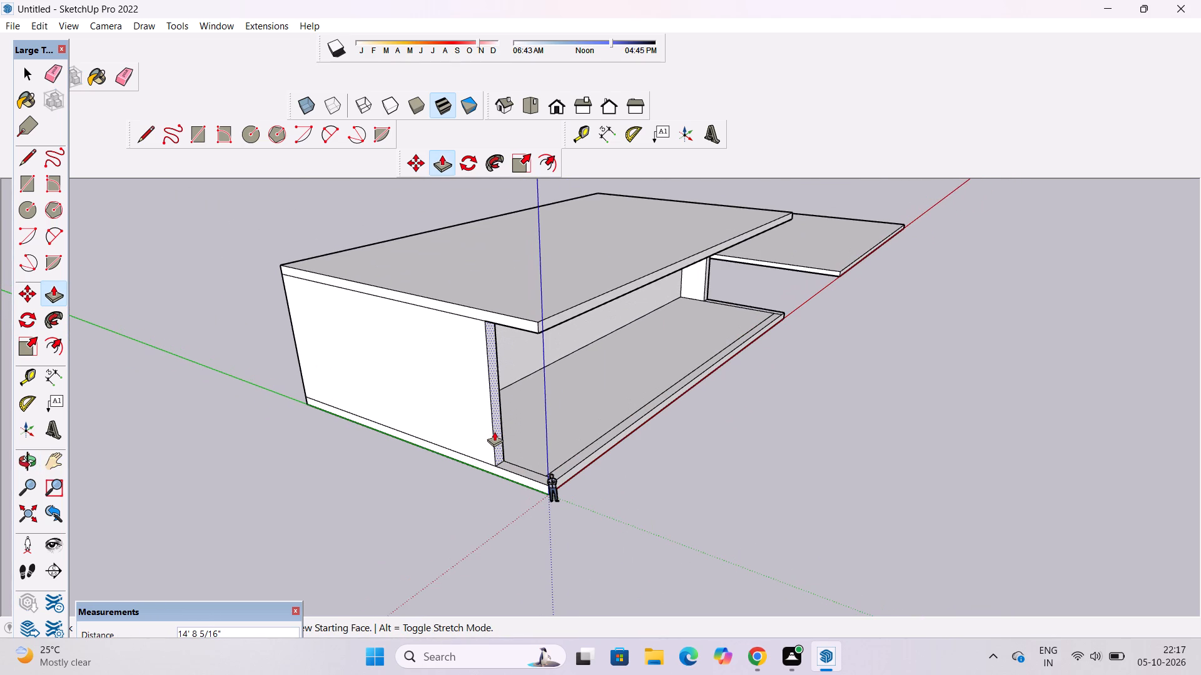
{"action": "type", "text": "15'"}
{"action": "key", "text": "Return"}
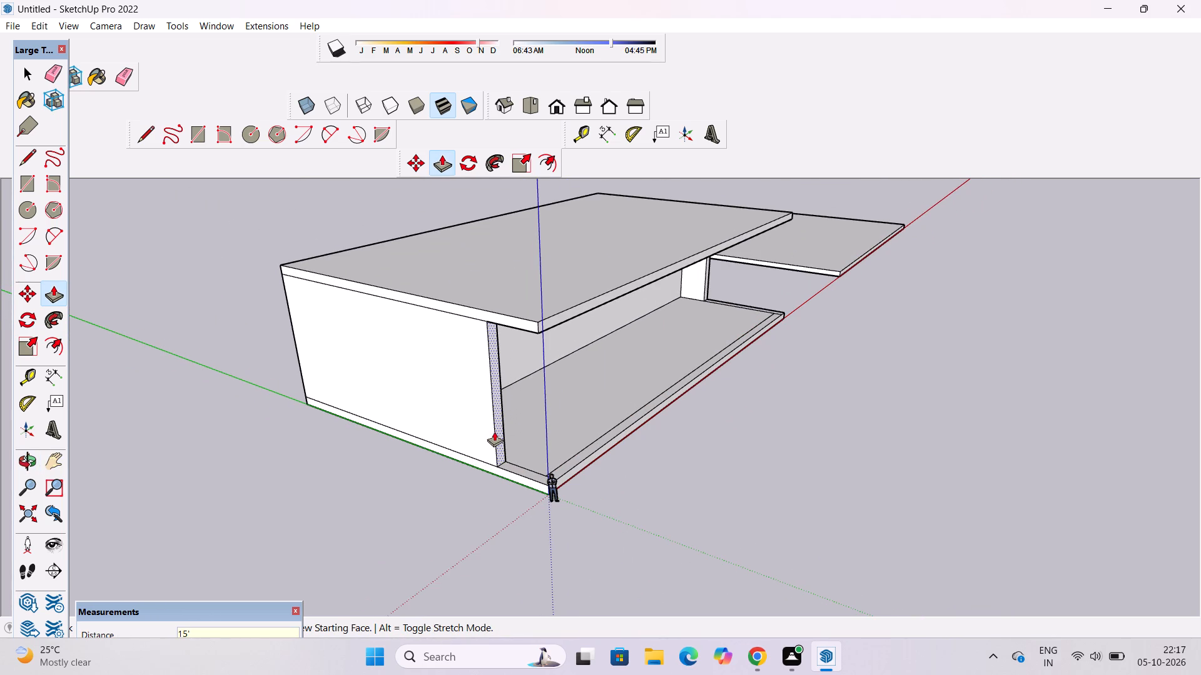
Push/Pull the front end face of the opposite end wall forward, level with the extended end wall near the origin.
{"action": "key", "text": "o"}
{"action": "scroll", "coordinate": [479, 431], "scroll_direction": "down", "scroll_amount": 4}
{"action": "left_click_drag", "start_coordinate": [668, 441], "coordinate": [592, 445]}
{"action": "left_click_drag", "start_coordinate": [674, 418], "coordinate": [612, 452], "text": "shift"}
{"action": "left_click_drag", "start_coordinate": [646, 446], "coordinate": [352, 491], "text": "shift"}
{"action": "scroll", "coordinate": [542, 414], "scroll_direction": "up", "scroll_amount": 3}
{"action": "left_click_drag", "start_coordinate": [556, 419], "coordinate": [195, 469]}
{"action": "left_click_drag", "start_coordinate": [499, 364], "coordinate": [553, 479], "text": "shift"}
{"action": "scroll", "coordinate": [591, 421], "scroll_direction": "up", "scroll_amount": 4}
{"action": "left_click_drag", "start_coordinate": [591, 421], "coordinate": [574, 348]}
{"action": "left_click_drag", "start_coordinate": [574, 343], "coordinate": [599, 467], "text": "shift"}
{"action": "left_click_drag", "start_coordinate": [600, 468], "coordinate": [592, 429]}
{"action": "scroll", "coordinate": [590, 446], "scroll_direction": "up", "scroll_amount": 5}
{"action": "left_click_drag", "start_coordinate": [589, 449], "coordinate": [585, 405], "text": "shift"}
{"action": "scroll", "coordinate": [585, 405], "scroll_direction": "down", "scroll_amount": 2, "text": "shift"}
{"action": "left_click_drag", "start_coordinate": [585, 405], "coordinate": [581, 416], "text": "shift"}
{"action": "scroll", "coordinate": [581, 416], "scroll_direction": "down", "scroll_amount": 4, "text": "shift"}
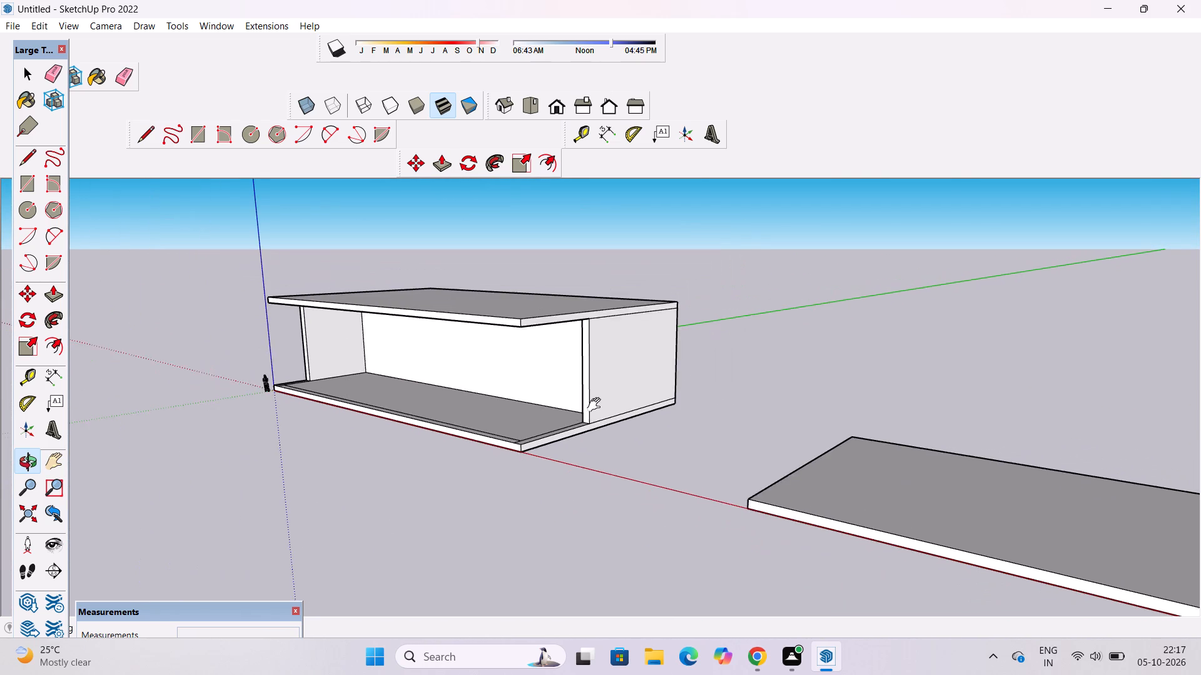
{"action": "left_click_drag", "start_coordinate": [597, 405], "coordinate": [592, 419], "text": "shift"}
{"action": "left_click_drag", "start_coordinate": [585, 436], "coordinate": [578, 506]}
{"action": "scroll", "coordinate": [577, 487], "scroll_direction": "up", "scroll_amount": 5, "text": "shift"}
{"action": "left_click_drag", "start_coordinate": [576, 482], "coordinate": [576, 500], "text": "shift"}
{"action": "left_click_drag", "start_coordinate": [576, 500], "coordinate": [557, 486], "text": "shift"}
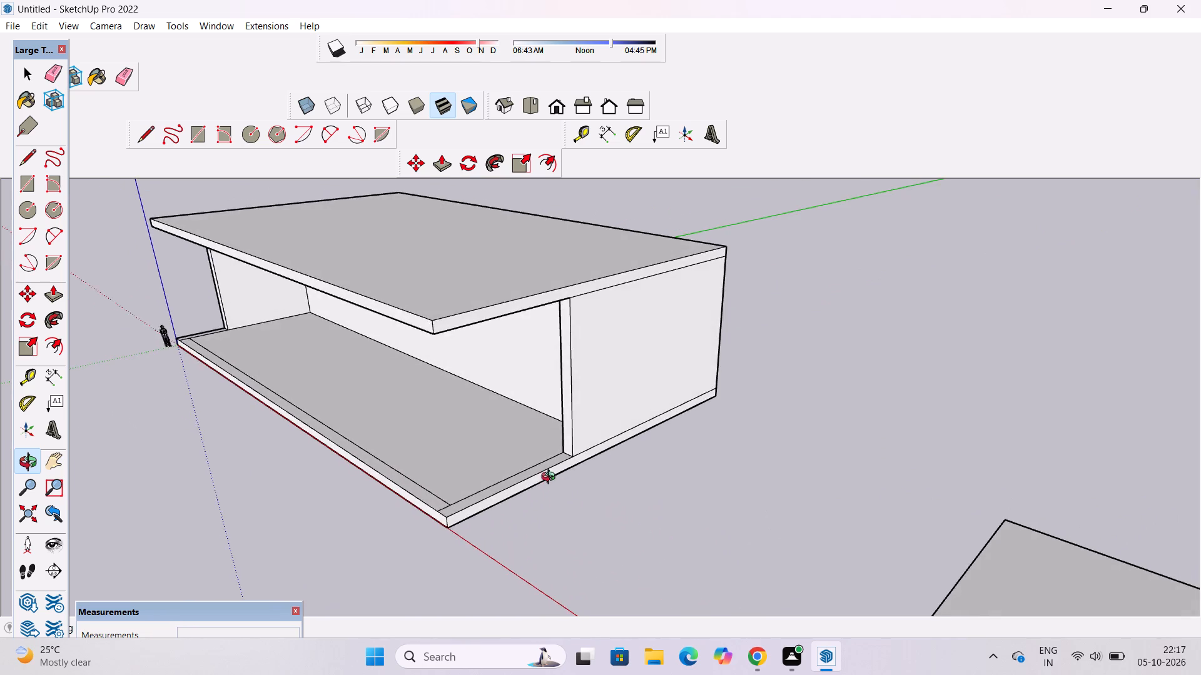
{"action": "left_click_drag", "start_coordinate": [544, 471], "coordinate": [573, 504], "text": "shift"}
{"action": "left_click_drag", "start_coordinate": [568, 505], "coordinate": [532, 496]}
{"action": "scroll", "coordinate": [532, 487], "scroll_direction": "up", "scroll_amount": 4}
{"action": "key", "text": "p"}
{"action": "scroll", "coordinate": [556, 450], "scroll_direction": "down", "scroll_amount": 1}
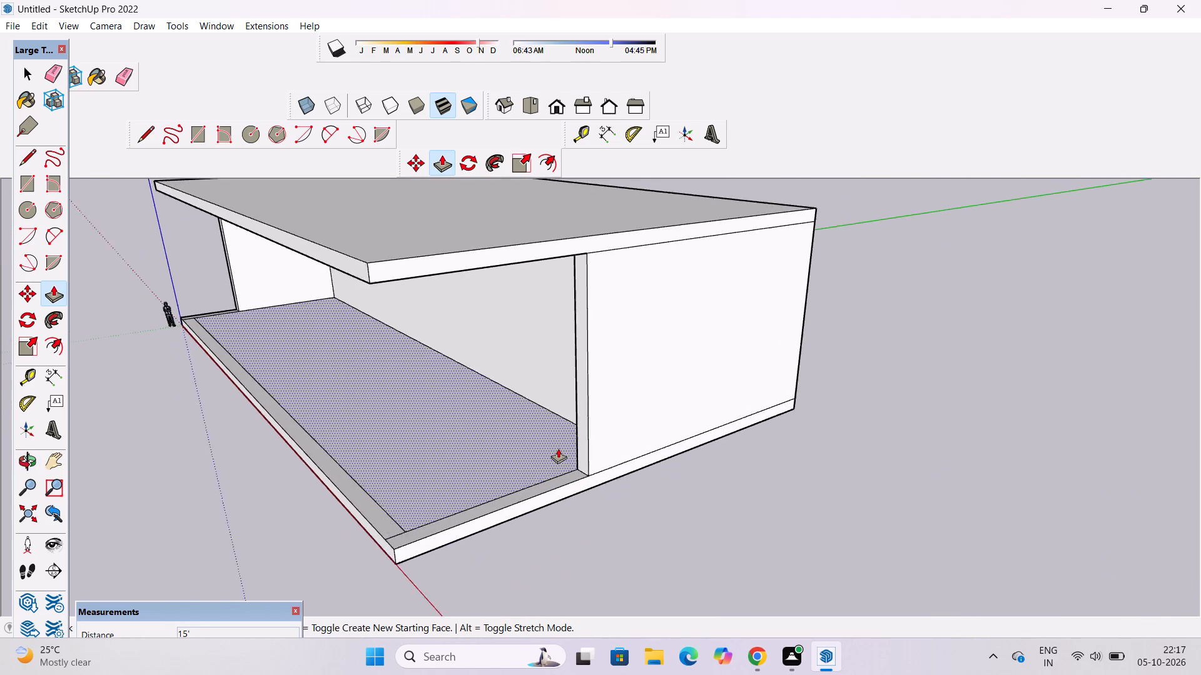
{"action": "scroll", "coordinate": [558, 448], "scroll_direction": "down", "scroll_amount": 2}
{"action": "left_click", "coordinate": [578, 406]}
{"action": "scroll", "coordinate": [577, 405], "scroll_direction": "down", "scroll_amount": 3}
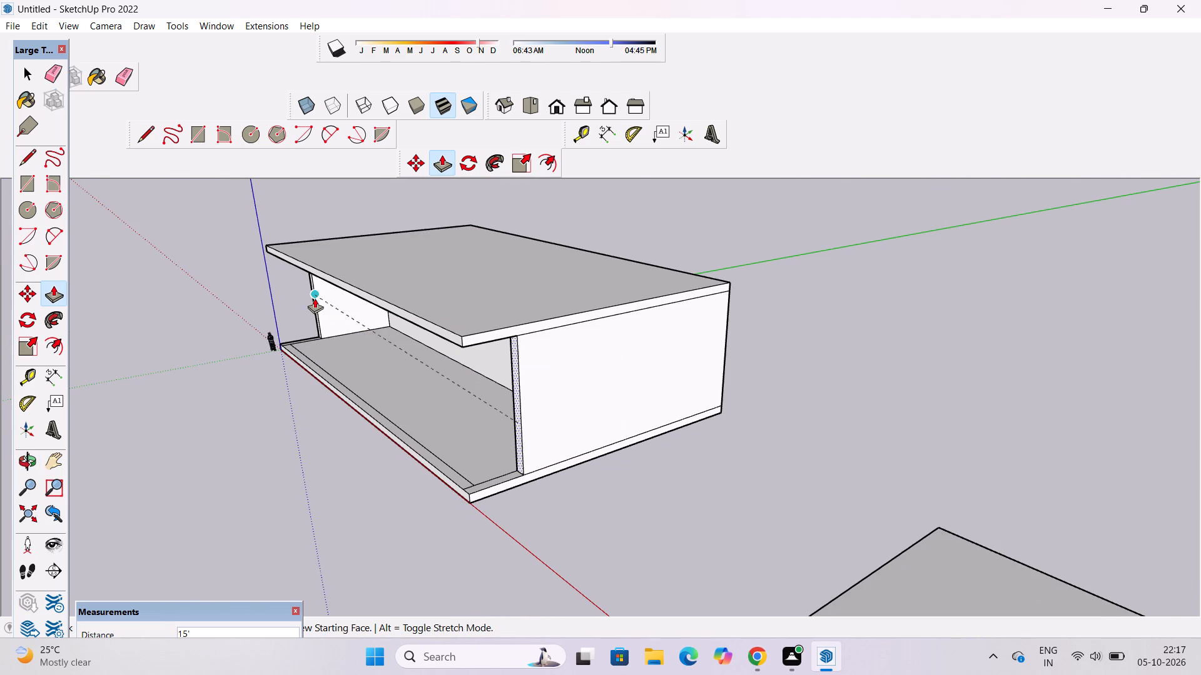
{"action": "left_click", "coordinate": [312, 296]}
Examine both extended end walls and the roof overhang from the side, the front and above.
{"action": "key", "text": "o"}
{"action": "scroll", "coordinate": [435, 312], "scroll_direction": "down", "scroll_amount": 5}
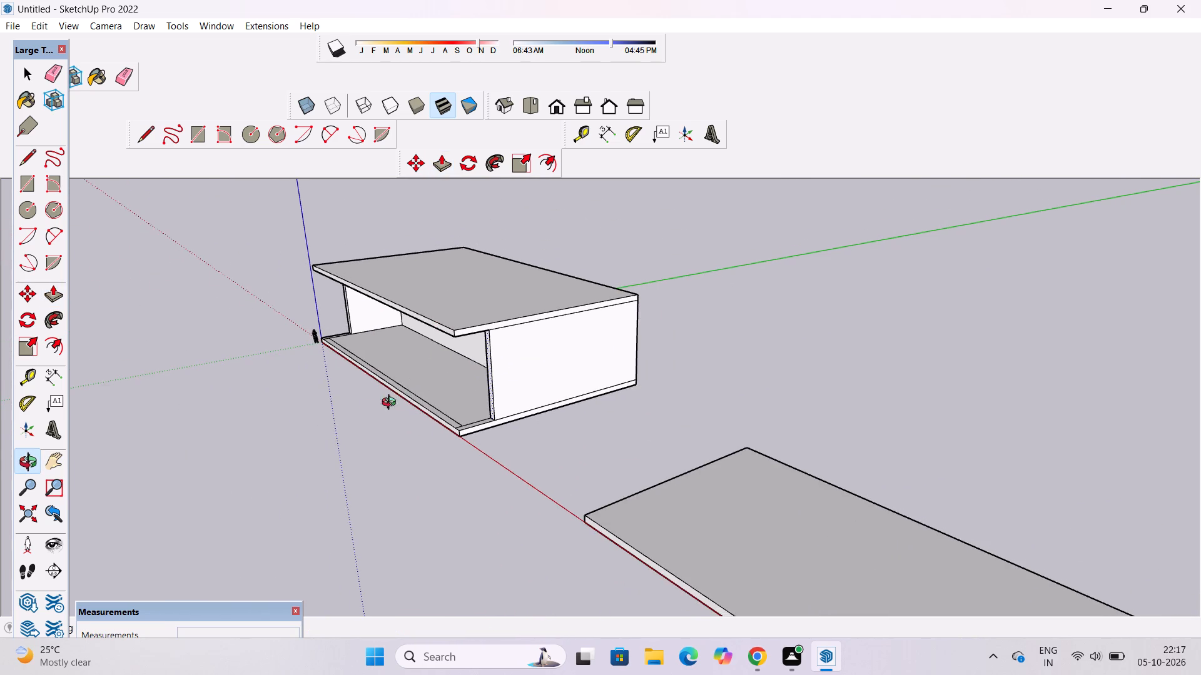
{"action": "left_click_drag", "start_coordinate": [373, 410], "coordinate": [612, 419]}
{"action": "left_click_drag", "start_coordinate": [614, 418], "coordinate": [748, 382], "text": "shift"}
{"action": "left_click_drag", "start_coordinate": [567, 413], "coordinate": [920, 374]}
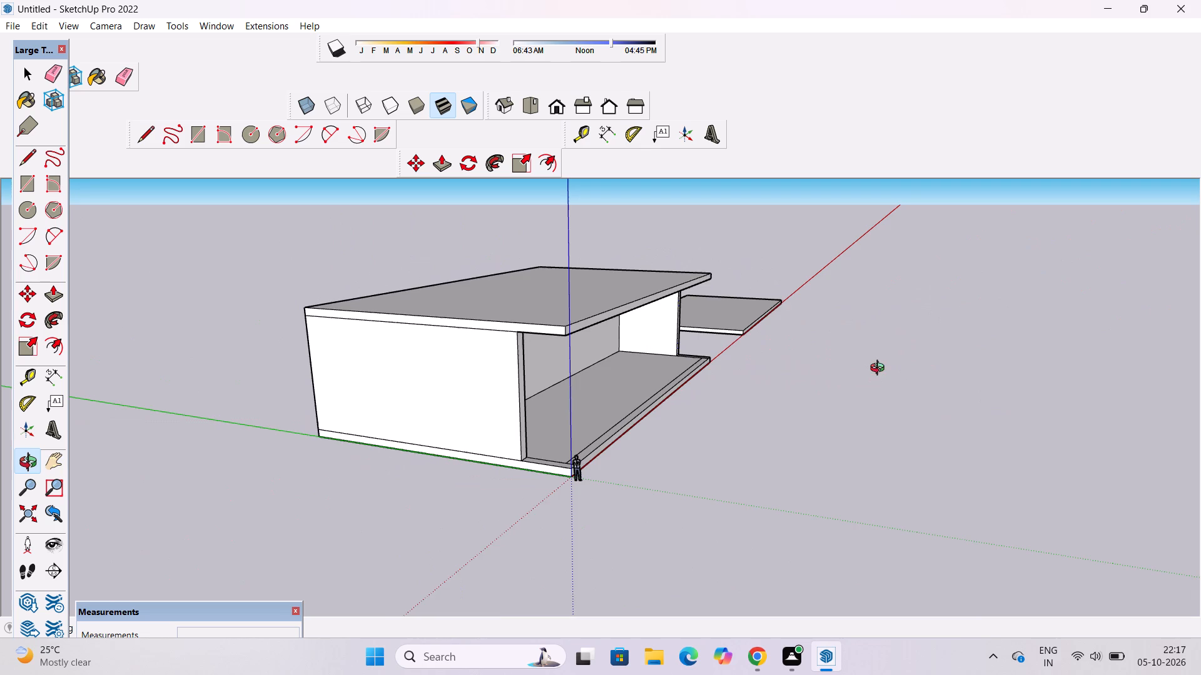
{"action": "scroll", "coordinate": [697, 345], "scroll_direction": "up", "scroll_amount": 5}
{"action": "left_click_drag", "start_coordinate": [729, 369], "coordinate": [612, 410]}
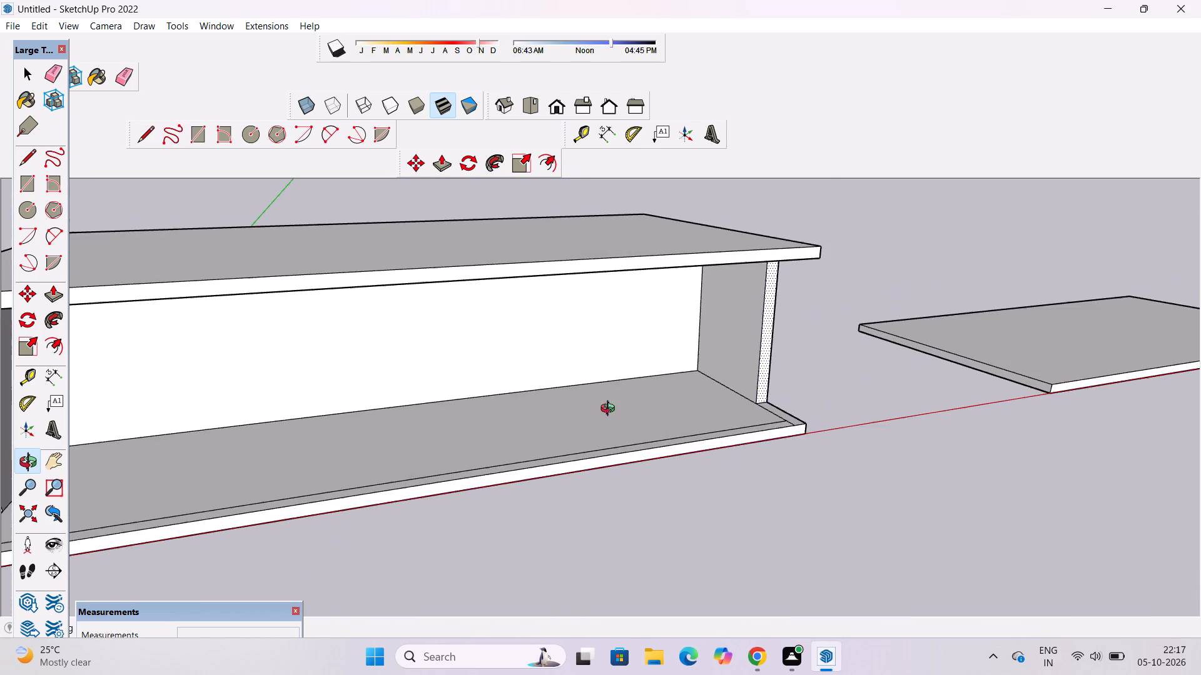
{"action": "scroll", "coordinate": [622, 416], "scroll_direction": "down", "scroll_amount": 4}
{"action": "left_click_drag", "start_coordinate": [655, 429], "coordinate": [671, 432]}
{"action": "left_click_drag", "start_coordinate": [671, 432], "coordinate": [619, 467], "text": "shift"}
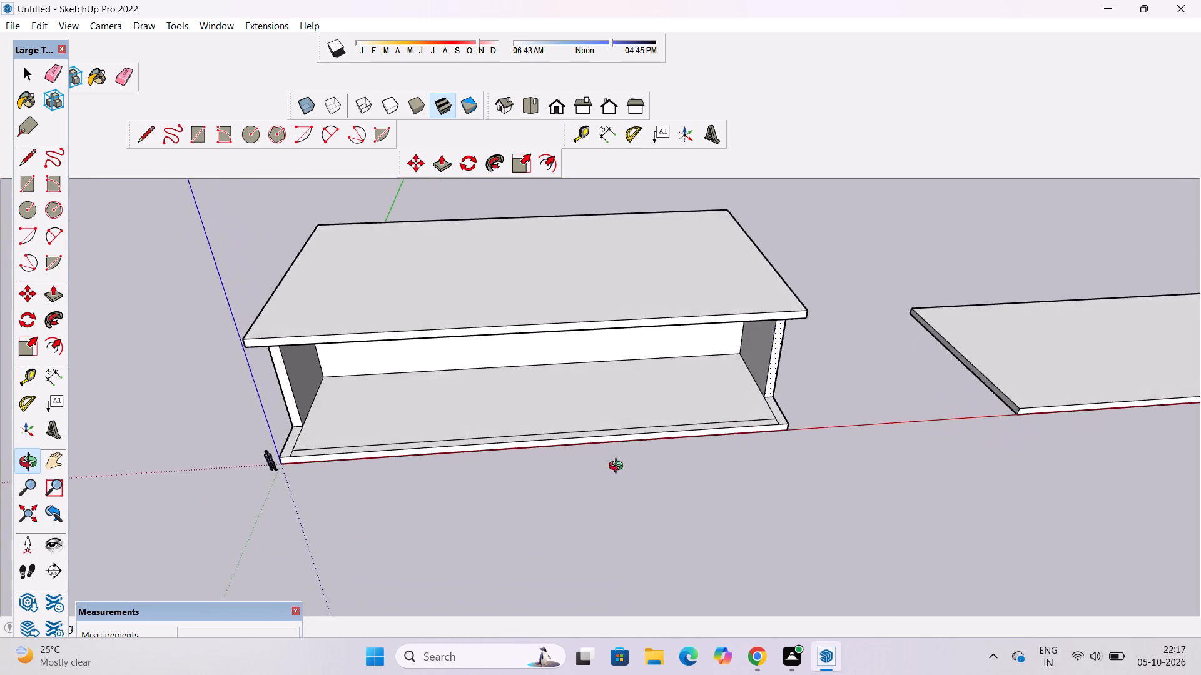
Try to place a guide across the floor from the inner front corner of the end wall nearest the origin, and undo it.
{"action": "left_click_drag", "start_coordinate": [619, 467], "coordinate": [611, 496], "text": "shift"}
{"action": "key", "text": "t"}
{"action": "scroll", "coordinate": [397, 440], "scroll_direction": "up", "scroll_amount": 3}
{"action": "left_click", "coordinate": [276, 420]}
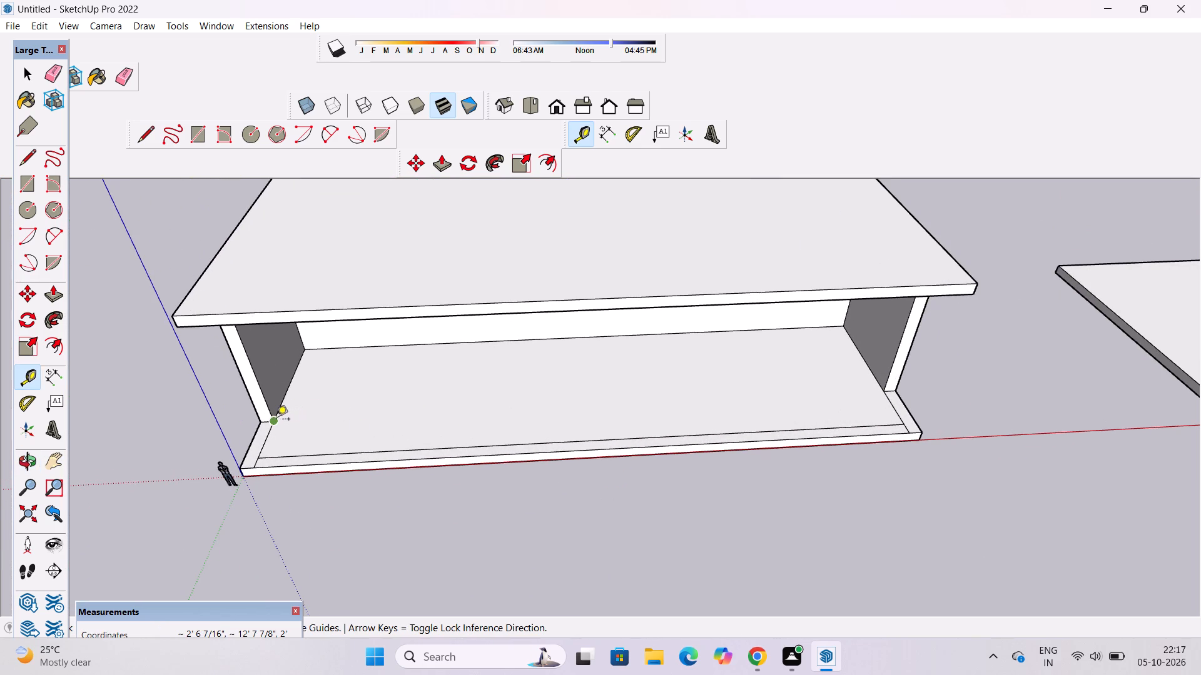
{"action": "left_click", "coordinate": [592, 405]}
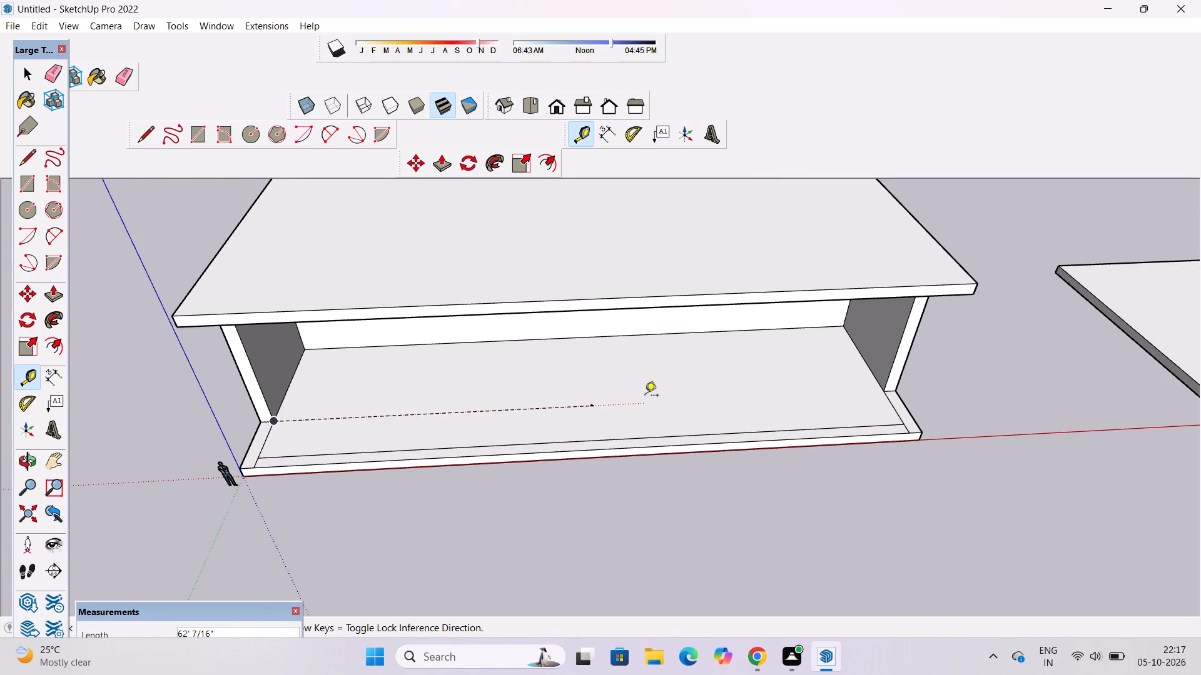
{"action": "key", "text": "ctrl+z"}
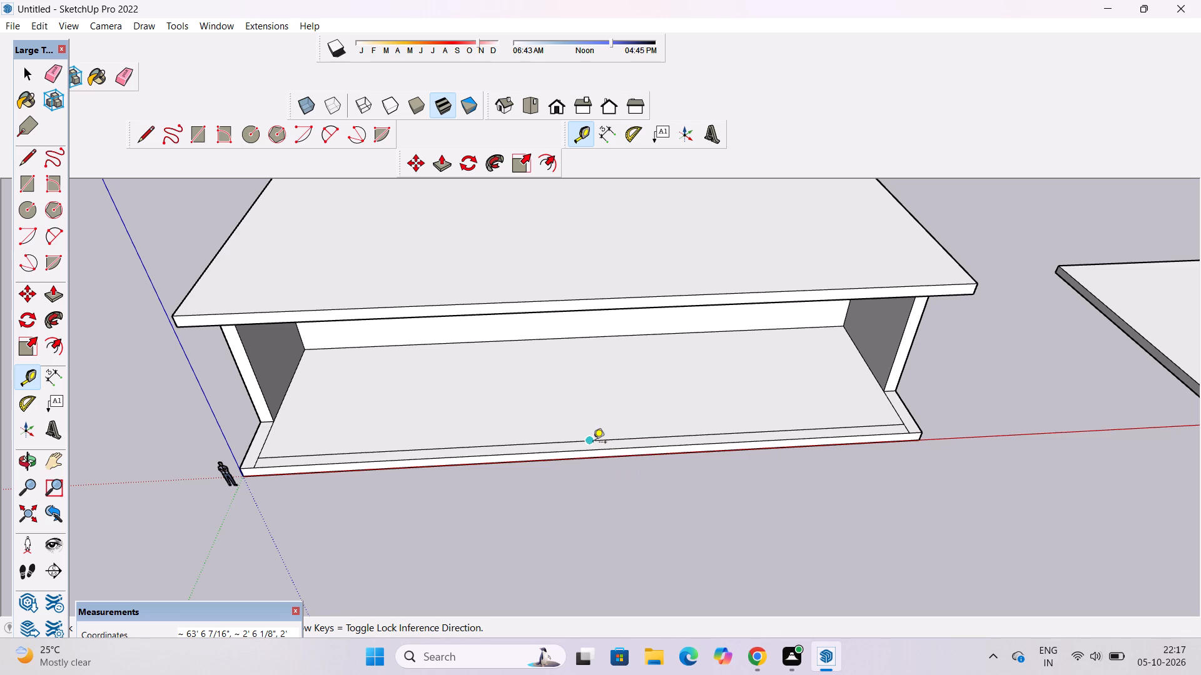
Place a guide parallel to the floor's inner front line, passing through the inner front corner of the end wall farthest from the origin.
{"action": "left_click", "coordinate": [593, 443]}
{"action": "left_click", "coordinate": [889, 391]}
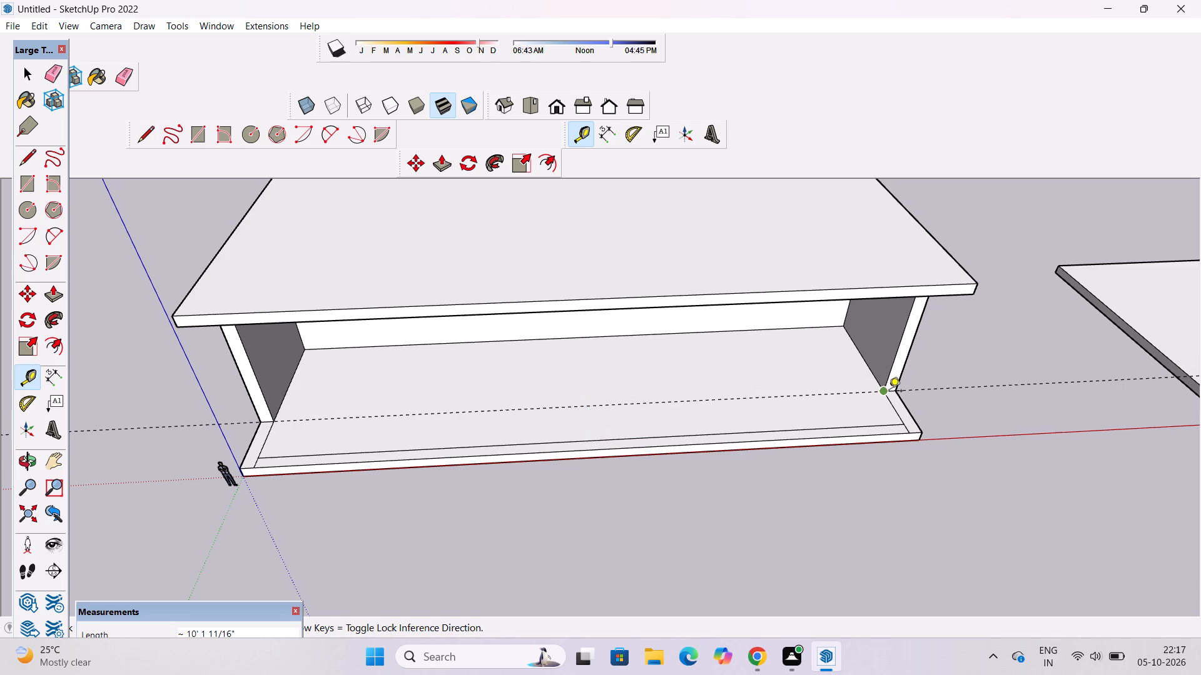
{"action": "key", "text": "space"}
Draw a line across the floor along the guide, joining the inner front base corners of the two end walls.
{"action": "type", "text": "l"}
{"action": "scroll", "coordinate": [637, 377], "scroll_direction": "down", "scroll_amount": 5}
{"action": "scroll", "coordinate": [780, 385], "scroll_direction": "up", "scroll_amount": 4}
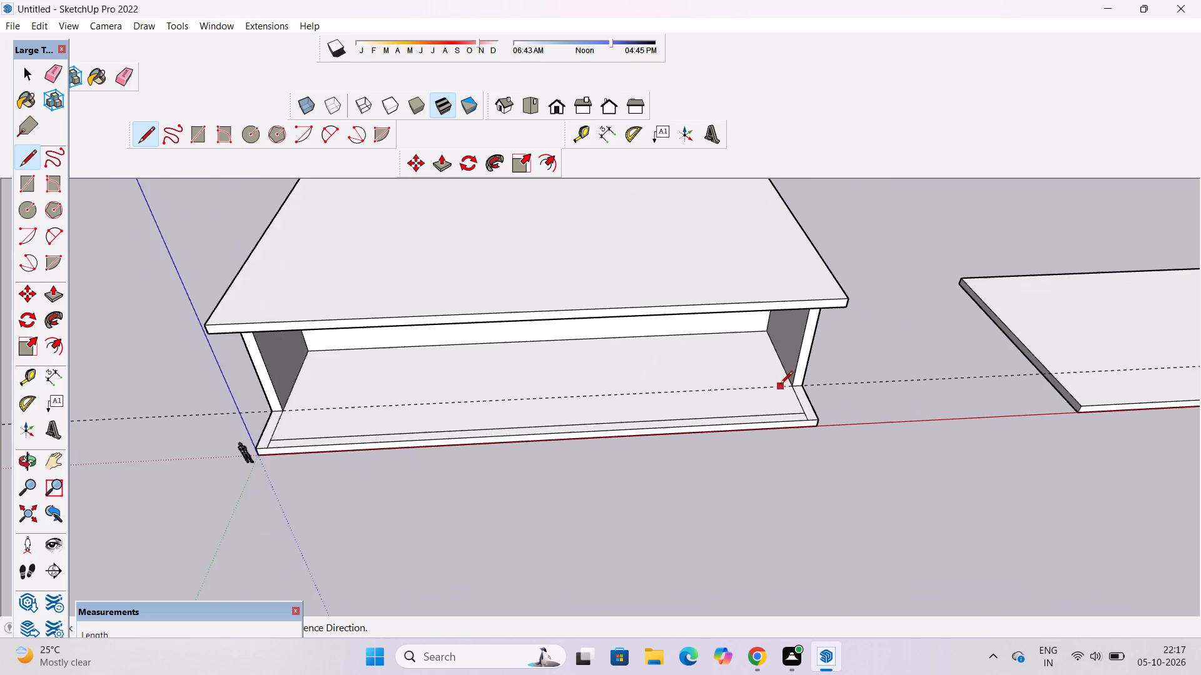
{"action": "scroll", "coordinate": [780, 385], "scroll_direction": "up", "scroll_amount": 4}
{"action": "left_click", "coordinate": [801, 387]}
{"action": "scroll", "coordinate": [801, 387], "scroll_direction": "down", "scroll_amount": 5}
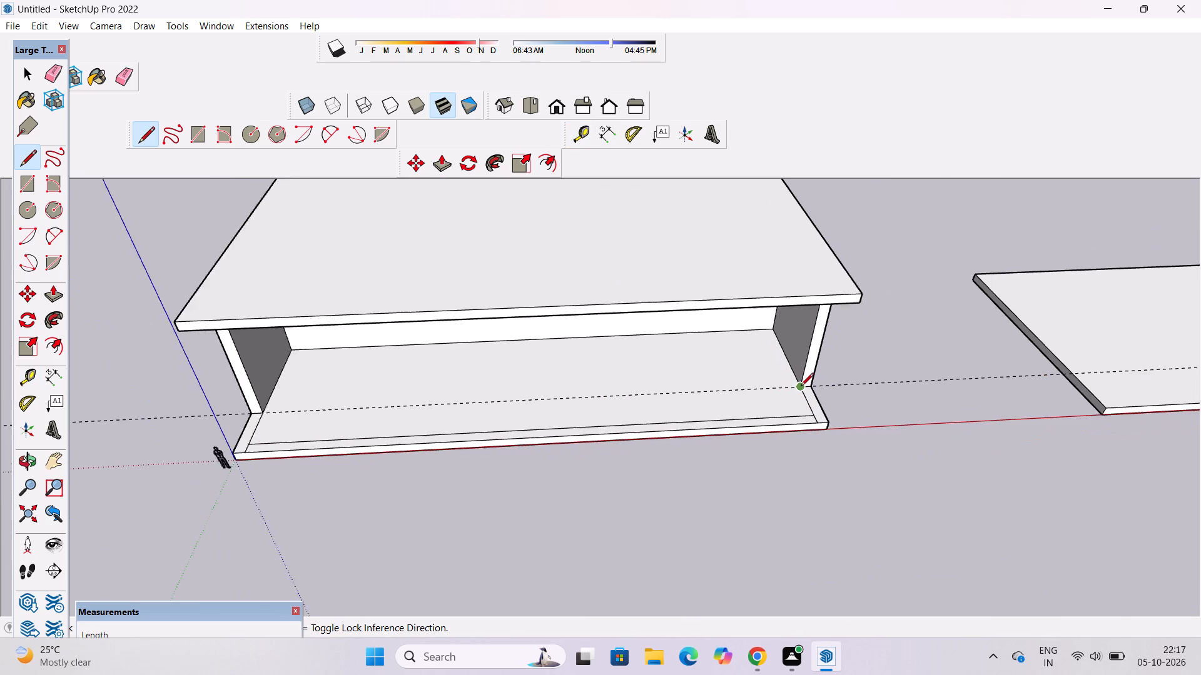
{"action": "scroll", "coordinate": [801, 387], "scroll_direction": "down", "scroll_amount": 2}
{"action": "scroll", "coordinate": [358, 394], "scroll_direction": "up", "scroll_amount": 2}
{"action": "left_click", "coordinate": [355, 411]}
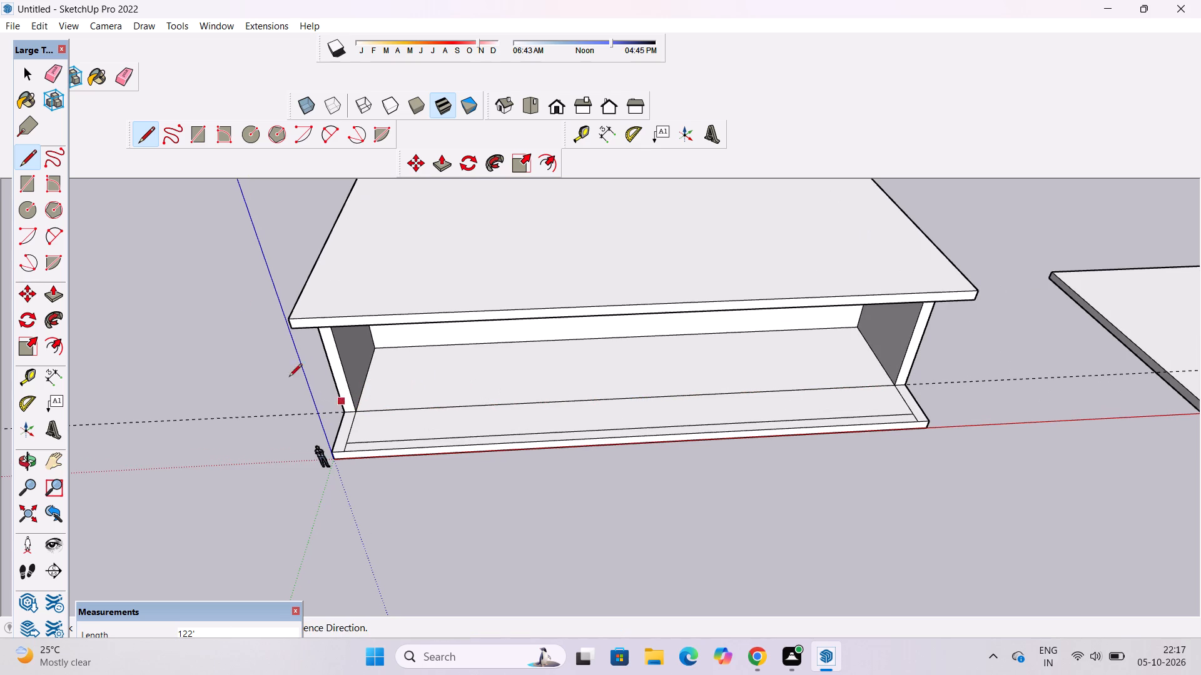
Erase the guide running along the new floor line.
{"action": "left_click", "coordinate": [131, 78]}
{"action": "left_click_drag", "start_coordinate": [184, 331], "coordinate": [186, 402]}
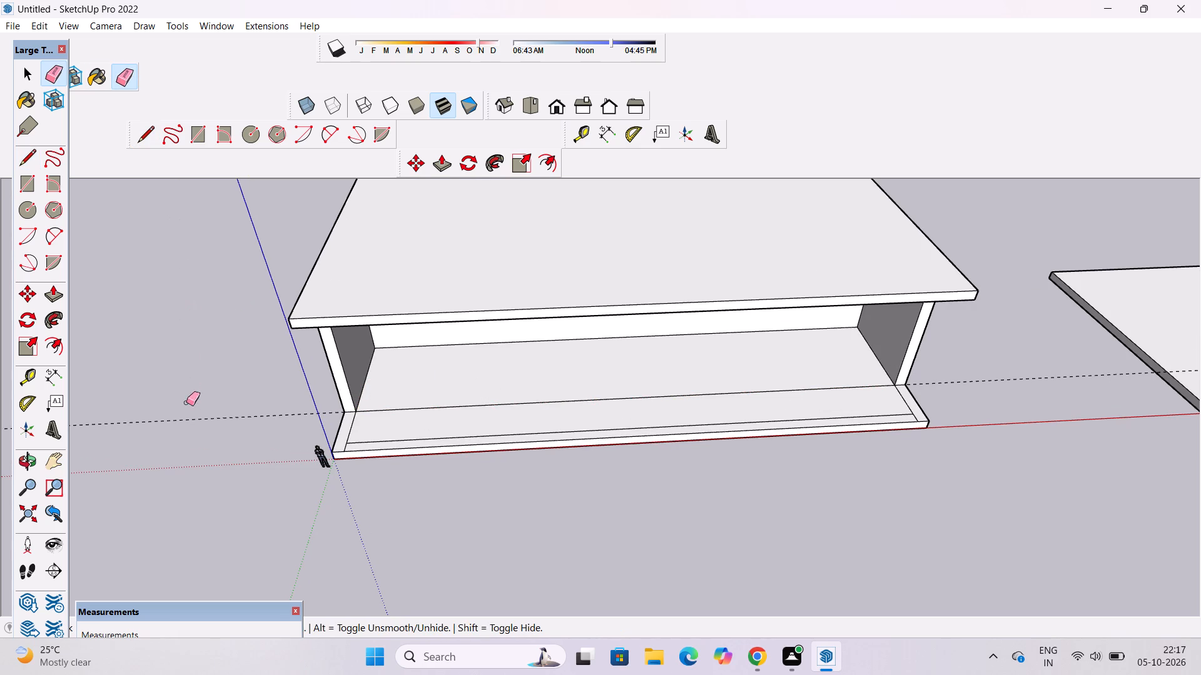
{"action": "left_click_drag", "start_coordinate": [186, 402], "coordinate": [188, 429]}
{"action": "key", "text": "space"}
Examine the building's open front, divided floor, end walls and roof overhang from both ends, the front and above.
{"action": "type", "text": "o"}
{"action": "scroll", "coordinate": [265, 394], "scroll_direction": "down", "scroll_amount": 5}
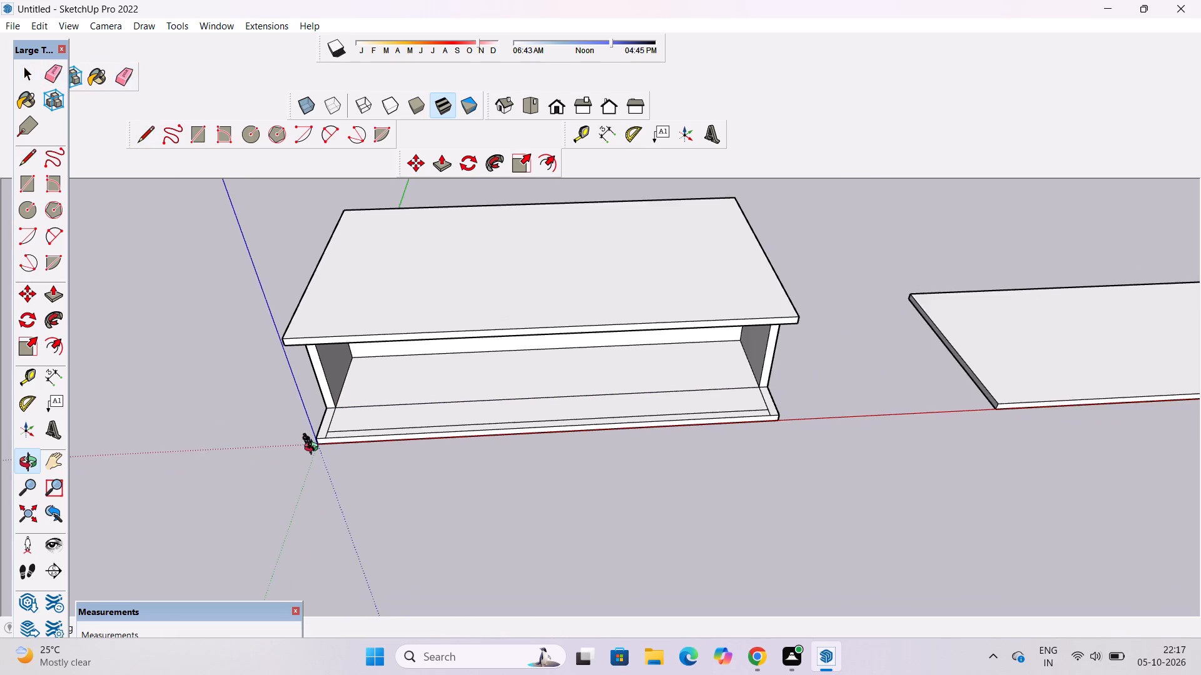
{"action": "left_click_drag", "start_coordinate": [323, 449], "coordinate": [421, 355]}
{"action": "scroll", "coordinate": [507, 331], "scroll_direction": "up", "scroll_amount": 6}
{"action": "scroll", "coordinate": [325, 313], "scroll_direction": "down", "scroll_amount": 11}
{"action": "left_click_drag", "start_coordinate": [815, 310], "coordinate": [388, 355]}
{"action": "scroll", "coordinate": [761, 199], "scroll_direction": "up", "scroll_amount": 7}
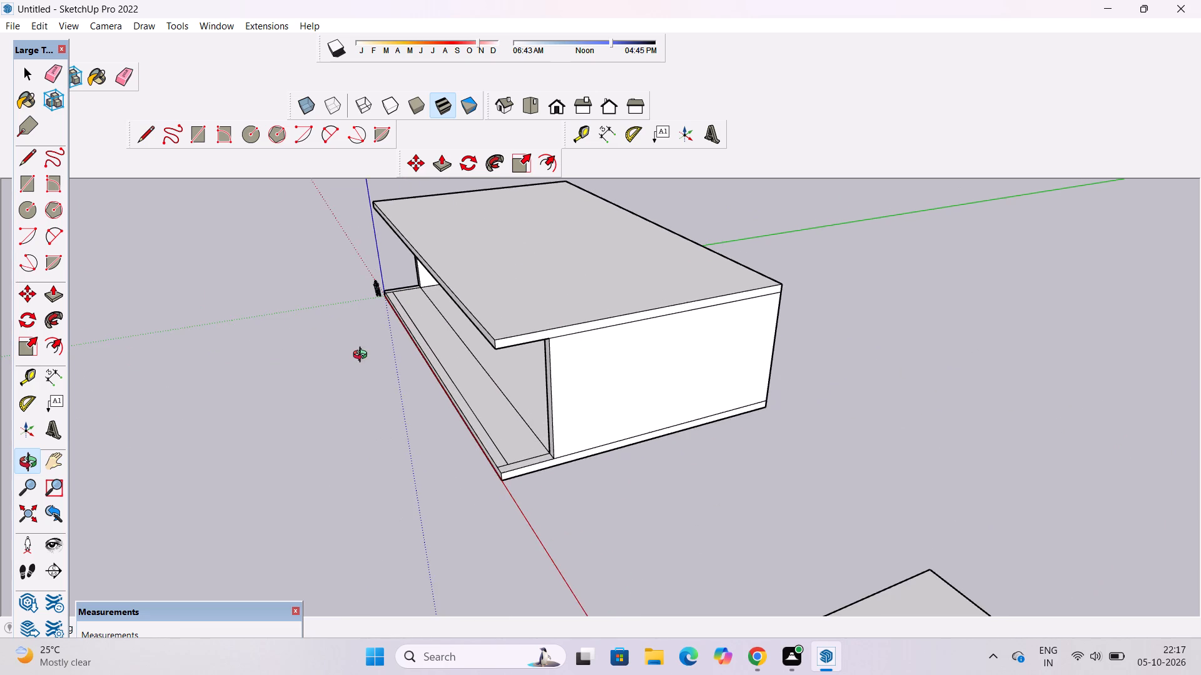
{"action": "left_click_drag", "start_coordinate": [363, 356], "coordinate": [834, 346]}
{"action": "scroll", "coordinate": [811, 330], "scroll_direction": "down", "scroll_amount": 3}
{"action": "left_click_drag", "start_coordinate": [747, 331], "coordinate": [733, 353], "text": "shift"}
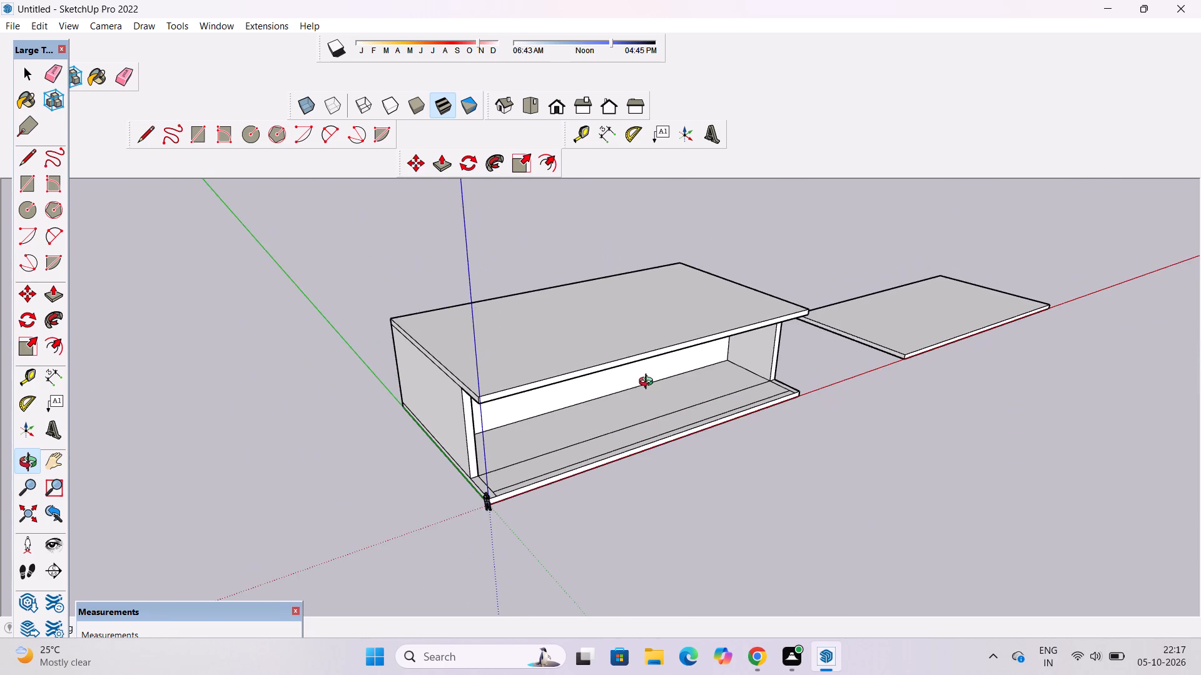
{"action": "left_click_drag", "start_coordinate": [641, 387], "coordinate": [504, 394]}
{"action": "left_click_drag", "start_coordinate": [636, 361], "coordinate": [328, 361]}
{"action": "scroll", "coordinate": [669, 324], "scroll_direction": "up", "scroll_amount": 4}
{"action": "left_click_drag", "start_coordinate": [694, 319], "coordinate": [544, 337], "text": "shift"}
{"action": "left_click_drag", "start_coordinate": [564, 343], "coordinate": [219, 306]}
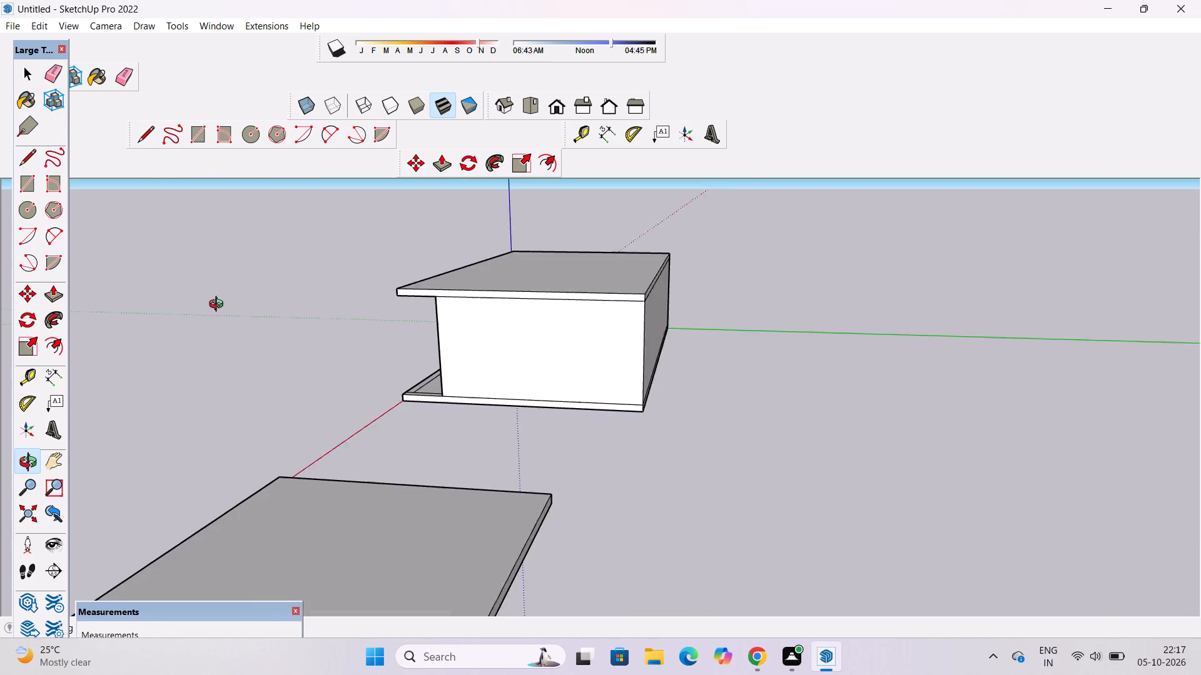
{"action": "left_click_drag", "start_coordinate": [219, 306], "coordinate": [217, 306]}
{"action": "left_click_drag", "start_coordinate": [701, 306], "coordinate": [984, 320]}
{"action": "left_click_drag", "start_coordinate": [480, 410], "coordinate": [871, 395]}
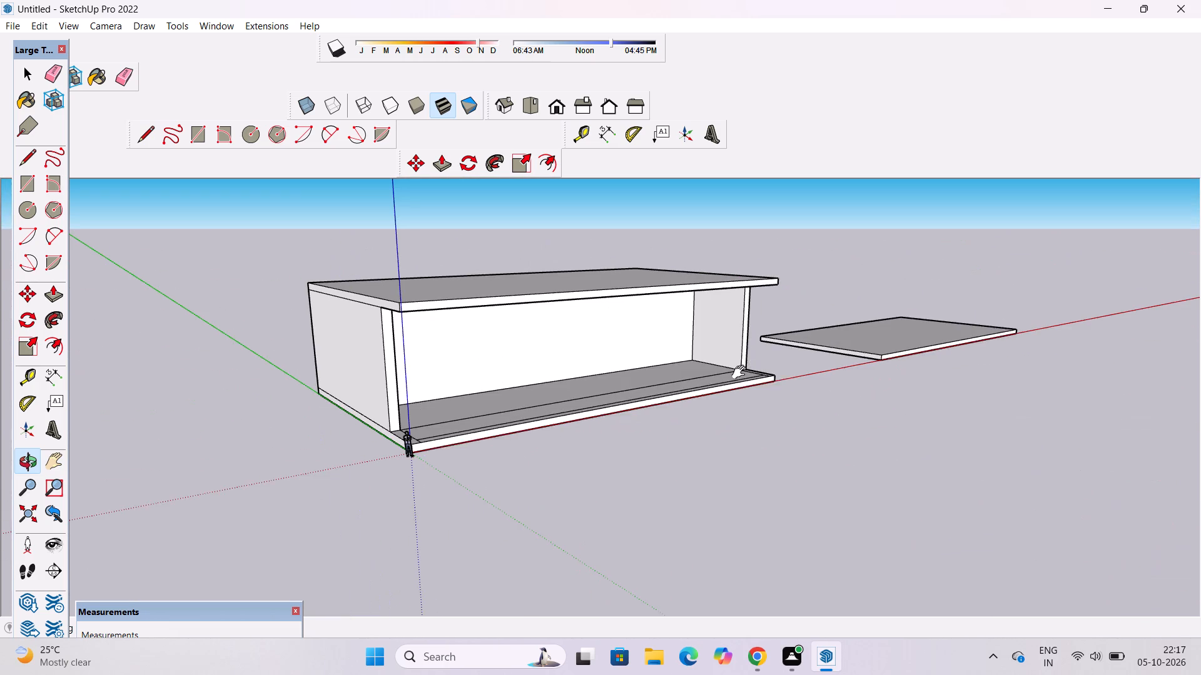
{"action": "left_click_drag", "start_coordinate": [741, 372], "coordinate": [749, 382], "text": "shift"}
{"action": "left_click_drag", "start_coordinate": [469, 391], "coordinate": [624, 395]}
{"action": "left_click_drag", "start_coordinate": [624, 395], "coordinate": [396, 430]}
{"action": "left_click", "coordinate": [617, 385]}
{"action": "left_click_drag", "start_coordinate": [617, 385], "coordinate": [580, 416], "text": "shift"}
{"action": "scroll", "coordinate": [638, 406], "scroll_direction": "up", "scroll_amount": 4}
{"action": "left_click_drag", "start_coordinate": [690, 384], "coordinate": [656, 453]}
{"action": "left_click_drag", "start_coordinate": [656, 453], "coordinate": [616, 414], "text": "shift"}
{"action": "left_click_drag", "start_coordinate": [741, 371], "coordinate": [535, 377]}
{"action": "scroll", "coordinate": [535, 377], "scroll_direction": "down", "scroll_amount": 5}
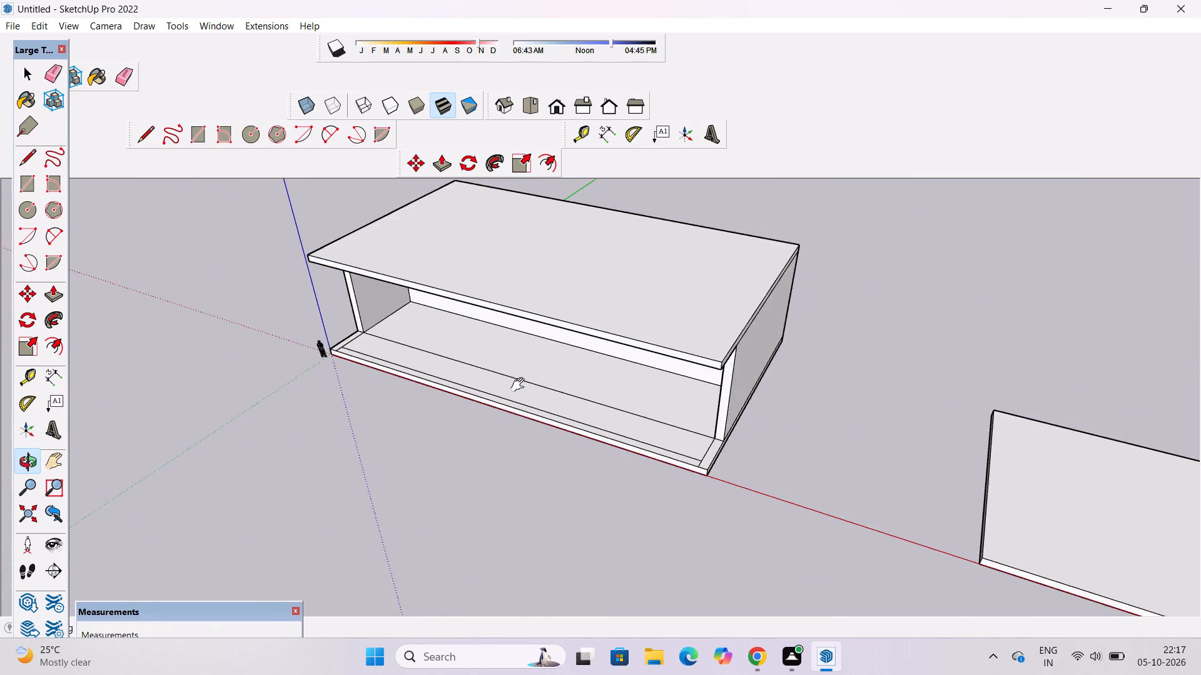
{"action": "left_click_drag", "start_coordinate": [520, 389], "coordinate": [551, 447], "text": "shift"}
{"action": "left_click_drag", "start_coordinate": [514, 450], "coordinate": [699, 445]}
{"action": "left_click_drag", "start_coordinate": [671, 447], "coordinate": [744, 446], "text": "shift"}
{"action": "left_click_drag", "start_coordinate": [629, 472], "coordinate": [778, 481], "text": "shift"}
{"action": "left_click_drag", "start_coordinate": [778, 481], "coordinate": [448, 453], "text": "shift"}
{"action": "left_click_drag", "start_coordinate": [448, 453], "coordinate": [493, 460], "text": "shift"}
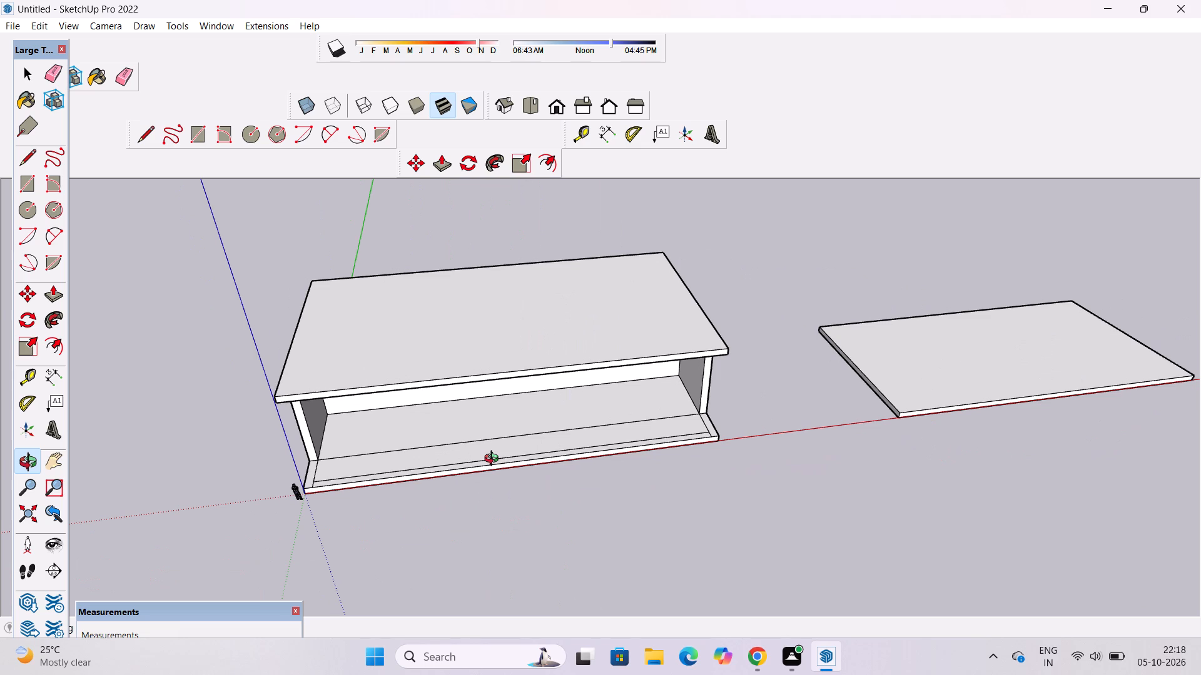
{"action": "scroll", "coordinate": [468, 449], "scroll_direction": "down", "scroll_amount": 3}
{"action": "left_click_drag", "start_coordinate": [467, 450], "coordinate": [570, 482], "text": "shift"}
{"action": "left_click_drag", "start_coordinate": [591, 505], "coordinate": [697, 536]}
{"action": "left_click_drag", "start_coordinate": [692, 536], "coordinate": [656, 492]}
{"action": "left_click_drag", "start_coordinate": [656, 492], "coordinate": [607, 431]}
{"action": "scroll", "coordinate": [627, 417], "scroll_direction": "up", "scroll_amount": 5}
{"action": "left_click_drag", "start_coordinate": [685, 439], "coordinate": [610, 427]}
{"action": "left_click_drag", "start_coordinate": [642, 410], "coordinate": [597, 437], "text": "shift"}
{"action": "left_click_drag", "start_coordinate": [611, 464], "coordinate": [469, 414]}
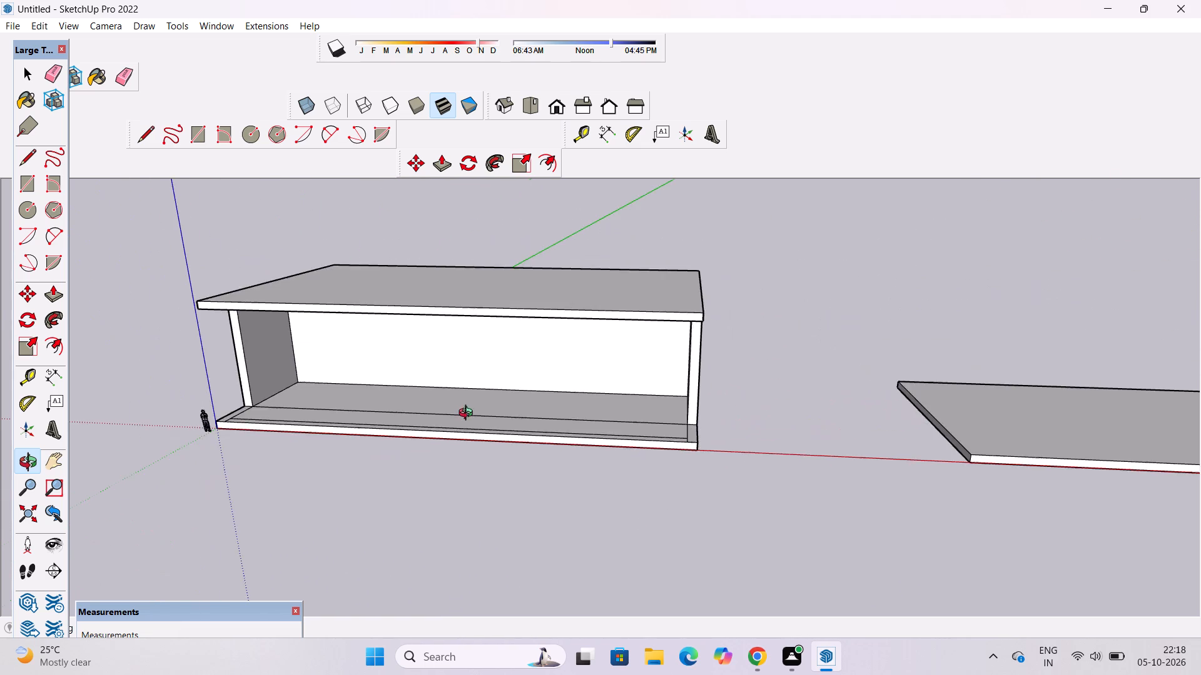
{"action": "left_click_drag", "start_coordinate": [469, 414], "coordinate": [482, 415]}
{"action": "scroll", "coordinate": [597, 416], "scroll_direction": "up", "scroll_amount": 5}
{"action": "scroll", "coordinate": [550, 423], "scroll_direction": "down", "scroll_amount": 4}
{"action": "left_click_drag", "start_coordinate": [469, 452], "coordinate": [641, 461], "text": "shift"}
{"action": "left_click_drag", "start_coordinate": [634, 466], "coordinate": [736, 521]}
{"action": "left_click_drag", "start_coordinate": [704, 504], "coordinate": [702, 490], "text": "shift"}
{"action": "scroll", "coordinate": [702, 490], "scroll_direction": "down", "scroll_amount": 1}
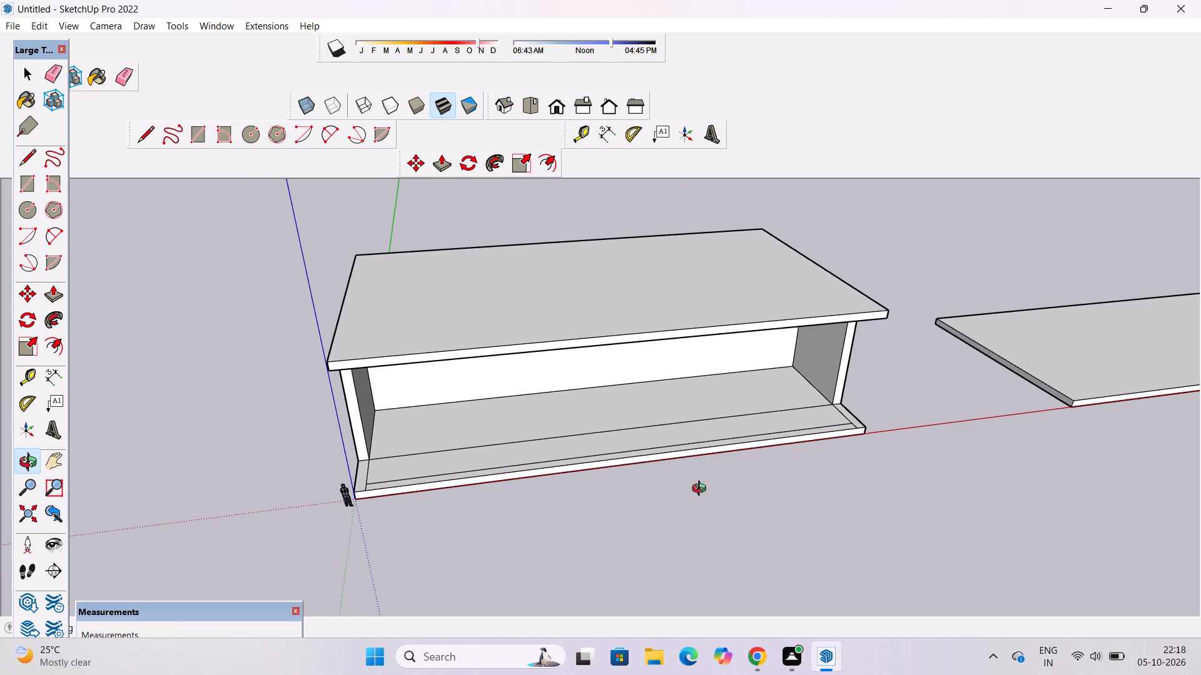
{"action": "scroll", "coordinate": [702, 490], "scroll_direction": "up", "scroll_amount": 3}
{"action": "scroll", "coordinate": [702, 490], "scroll_direction": "down", "scroll_amount": 2}
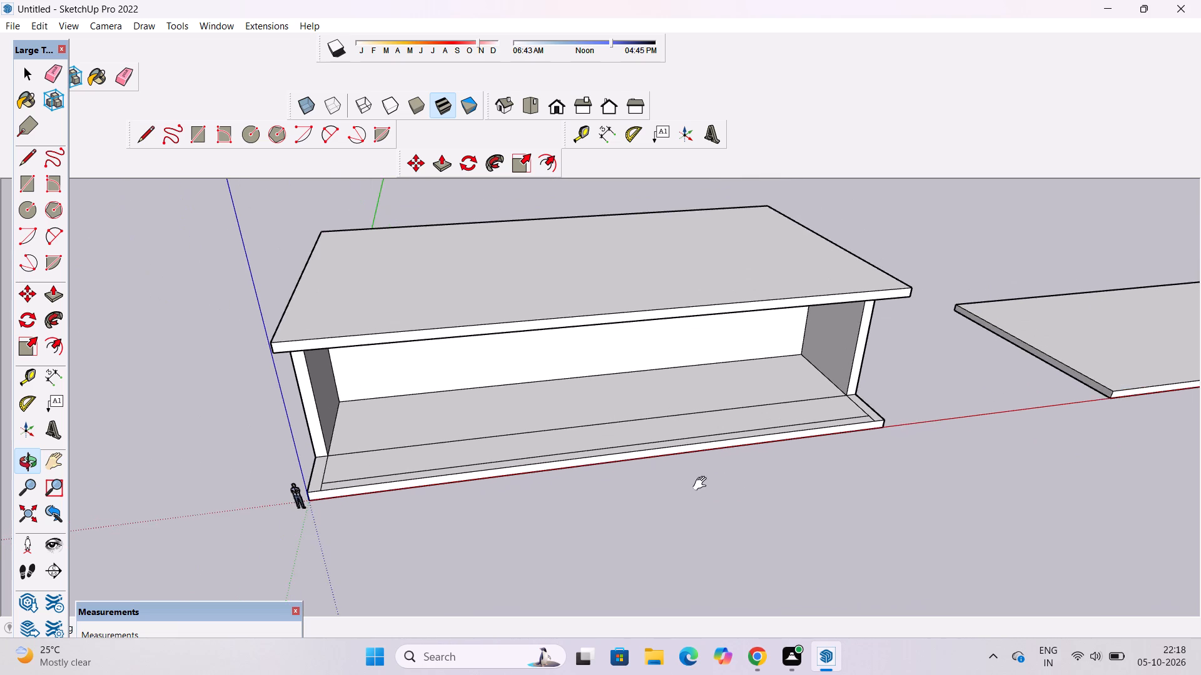
{"action": "left_click_drag", "start_coordinate": [702, 481], "coordinate": [682, 457], "text": "shift"}
{"action": "left_click_drag", "start_coordinate": [679, 450], "coordinate": [699, 524]}
{"action": "left_click_drag", "start_coordinate": [699, 523], "coordinate": [694, 482], "text": "shift"}
{"action": "left_click_drag", "start_coordinate": [432, 479], "coordinate": [539, 464]}
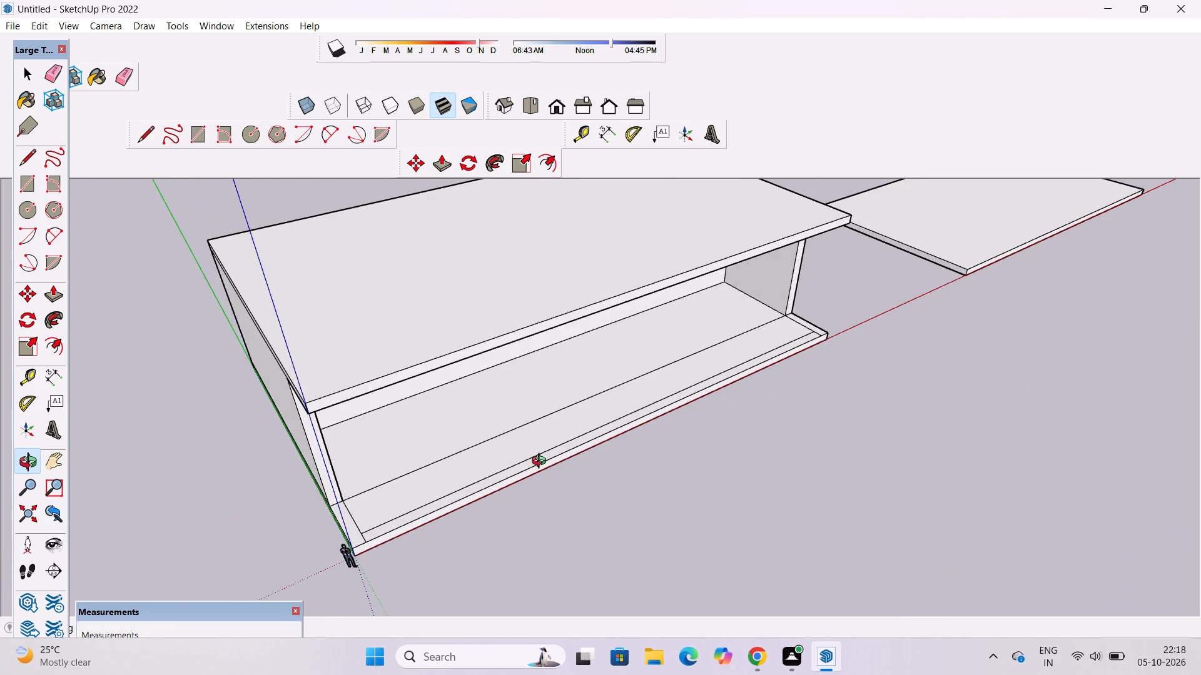
{"action": "scroll", "coordinate": [542, 462], "scroll_direction": "down", "scroll_amount": 5}
{"action": "left_click_drag", "start_coordinate": [617, 448], "coordinate": [572, 538]}
{"action": "scroll", "coordinate": [616, 444], "scroll_direction": "up", "scroll_amount": 4}
{"action": "left_click_drag", "start_coordinate": [617, 445], "coordinate": [639, 496], "text": "shift"}
{"action": "left_click_drag", "start_coordinate": [644, 506], "coordinate": [592, 421]}
{"action": "scroll", "coordinate": [591, 459], "scroll_direction": "up", "scroll_amount": 5}
{"action": "left_click_drag", "start_coordinate": [589, 471], "coordinate": [599, 424], "text": "shift"}
{"action": "left_click_drag", "start_coordinate": [585, 448], "coordinate": [580, 441], "text": "shift"}
{"action": "scroll", "coordinate": [580, 441], "scroll_direction": "down", "scroll_amount": 5, "text": "shift"}
{"action": "left_click_drag", "start_coordinate": [509, 466], "coordinate": [566, 458], "text": "shift"}
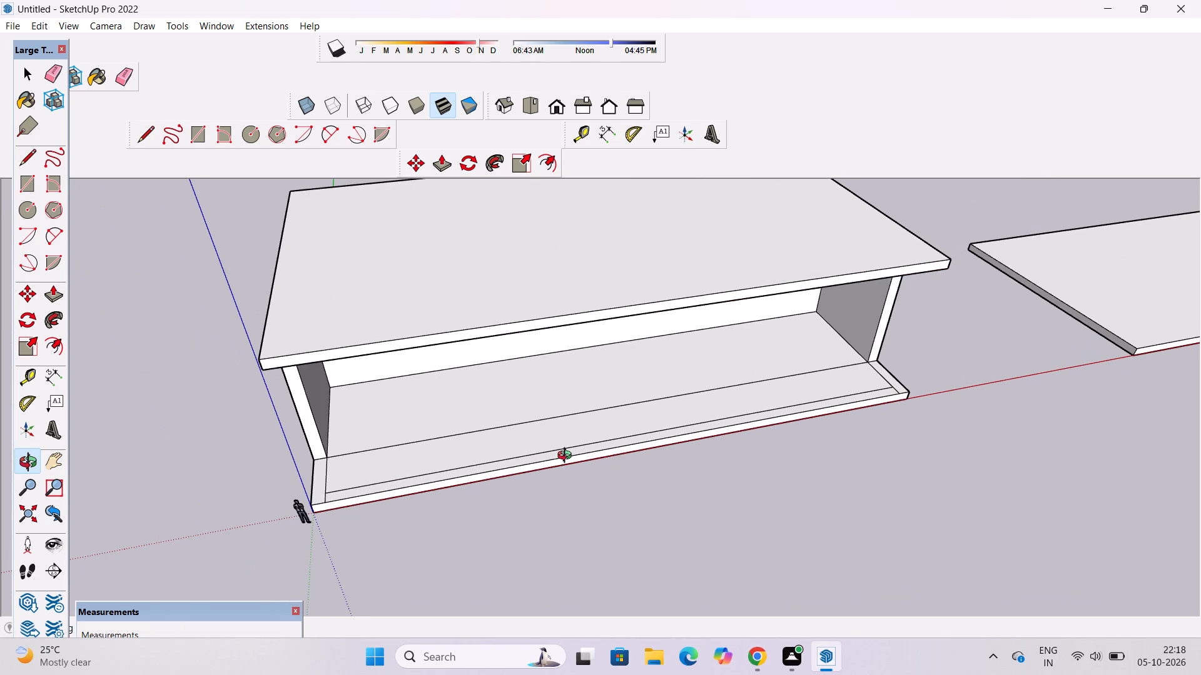
{"action": "scroll", "coordinate": [541, 450], "scroll_direction": "down", "scroll_amount": 3}
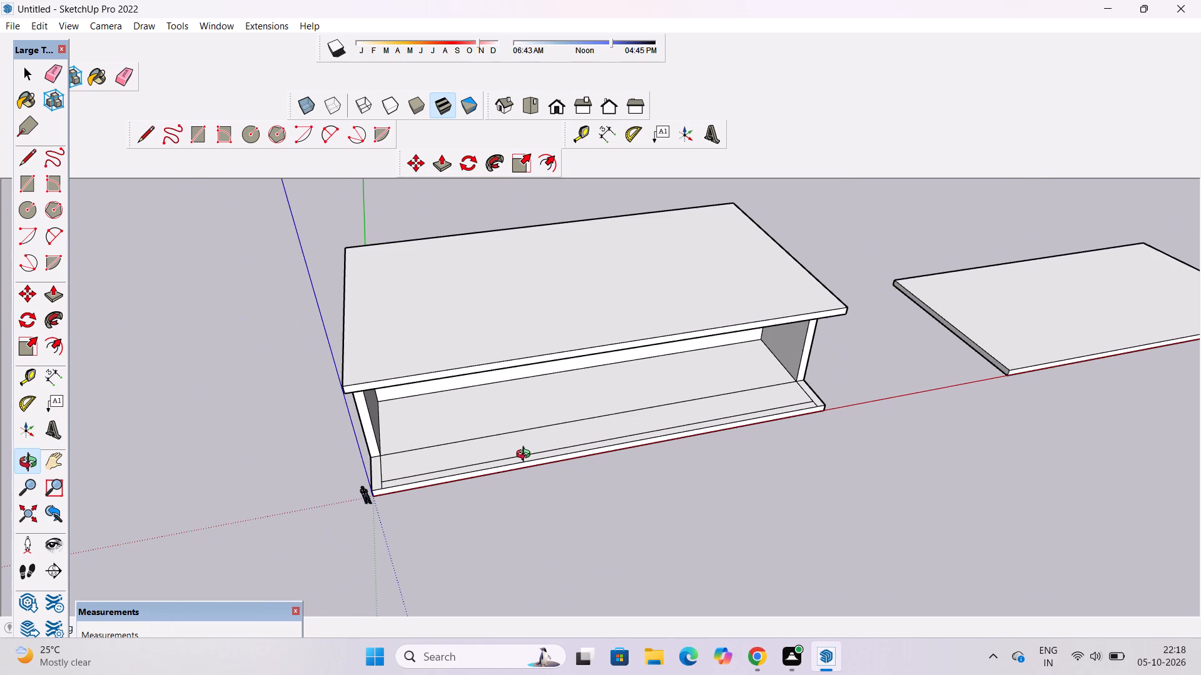
{"action": "left_click_drag", "start_coordinate": [525, 456], "coordinate": [604, 485]}
{"action": "scroll", "coordinate": [570, 472], "scroll_direction": "up", "scroll_amount": 4}
{"action": "left_click_drag", "start_coordinate": [569, 471], "coordinate": [595, 487], "text": "shift"}
{"action": "left_click_drag", "start_coordinate": [595, 487], "coordinate": [585, 468]}
{"action": "scroll", "coordinate": [585, 468], "scroll_direction": "up", "scroll_amount": 1}
{"action": "scroll", "coordinate": [585, 468], "scroll_direction": "down", "scroll_amount": 2}
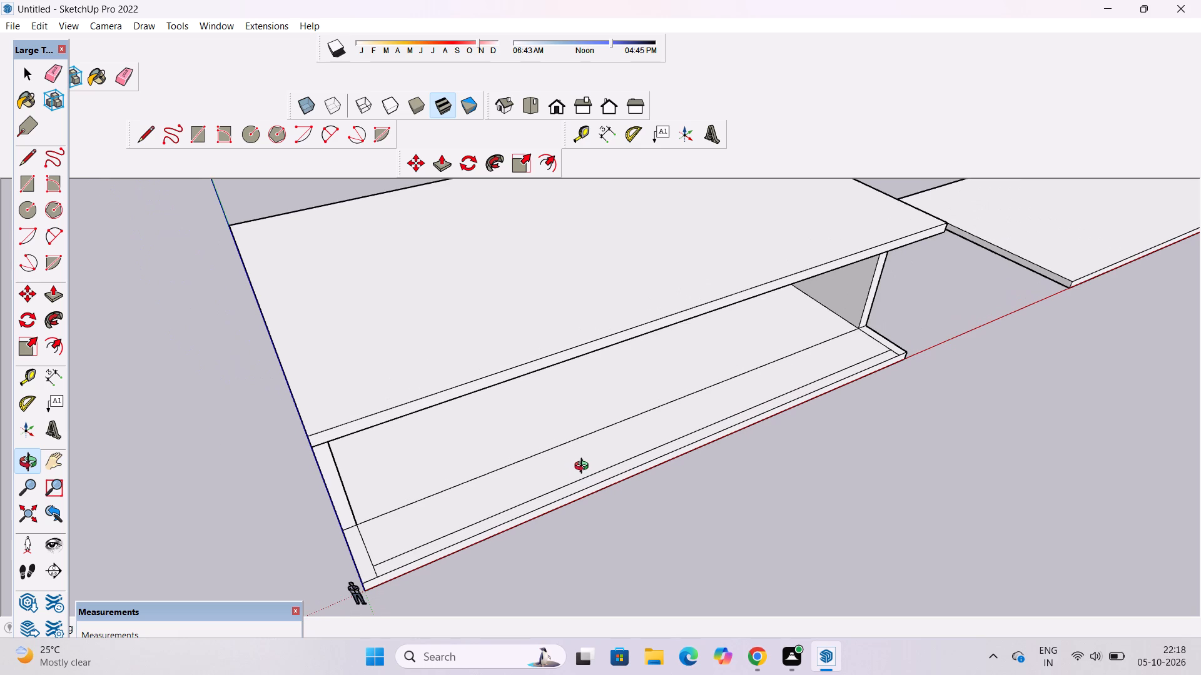
{"action": "scroll", "coordinate": [584, 467], "scroll_direction": "down", "scroll_amount": 3}
{"action": "left_click_drag", "start_coordinate": [696, 447], "coordinate": [494, 460]}
{"action": "left_click_drag", "start_coordinate": [493, 460], "coordinate": [550, 447]}
{"action": "scroll", "coordinate": [547, 447], "scroll_direction": "down", "scroll_amount": 2}
{"action": "left_click_drag", "start_coordinate": [544, 449], "coordinate": [543, 472], "text": "shift"}
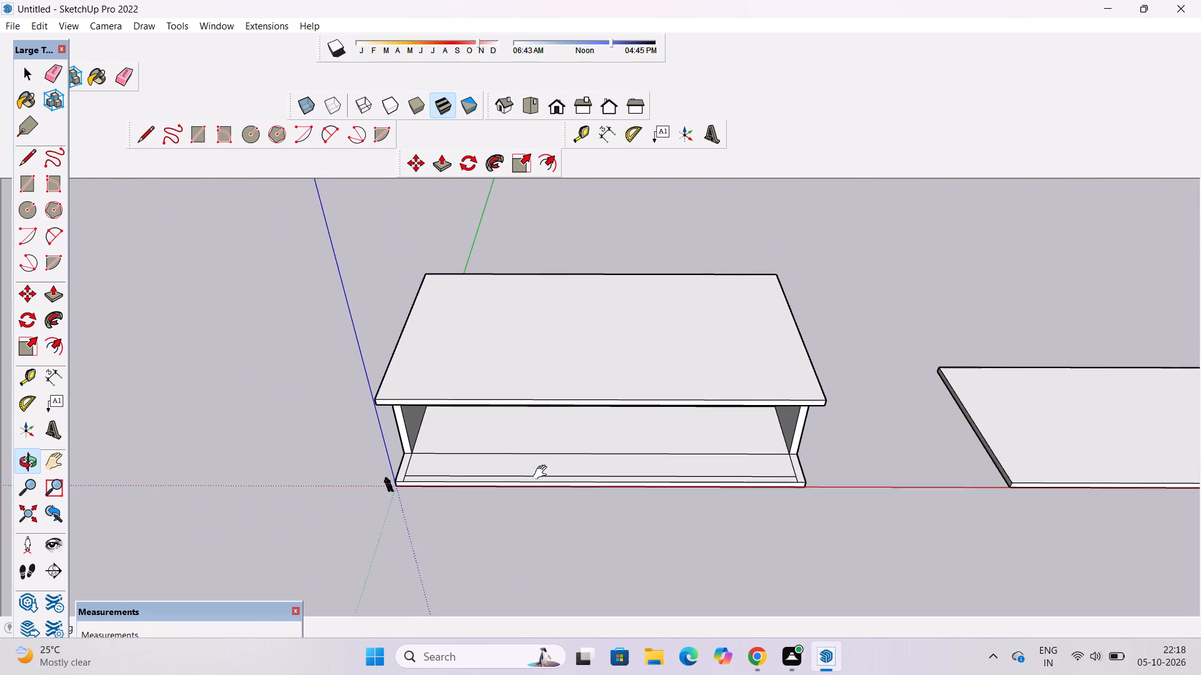
{"action": "left_click_drag", "start_coordinate": [543, 472], "coordinate": [543, 473], "text": "shift"}
{"action": "left_click_drag", "start_coordinate": [541, 476], "coordinate": [576, 368]}
{"action": "left_click_drag", "start_coordinate": [548, 416], "coordinate": [548, 397]}
{"action": "left_click_drag", "start_coordinate": [547, 431], "coordinate": [549, 472]}
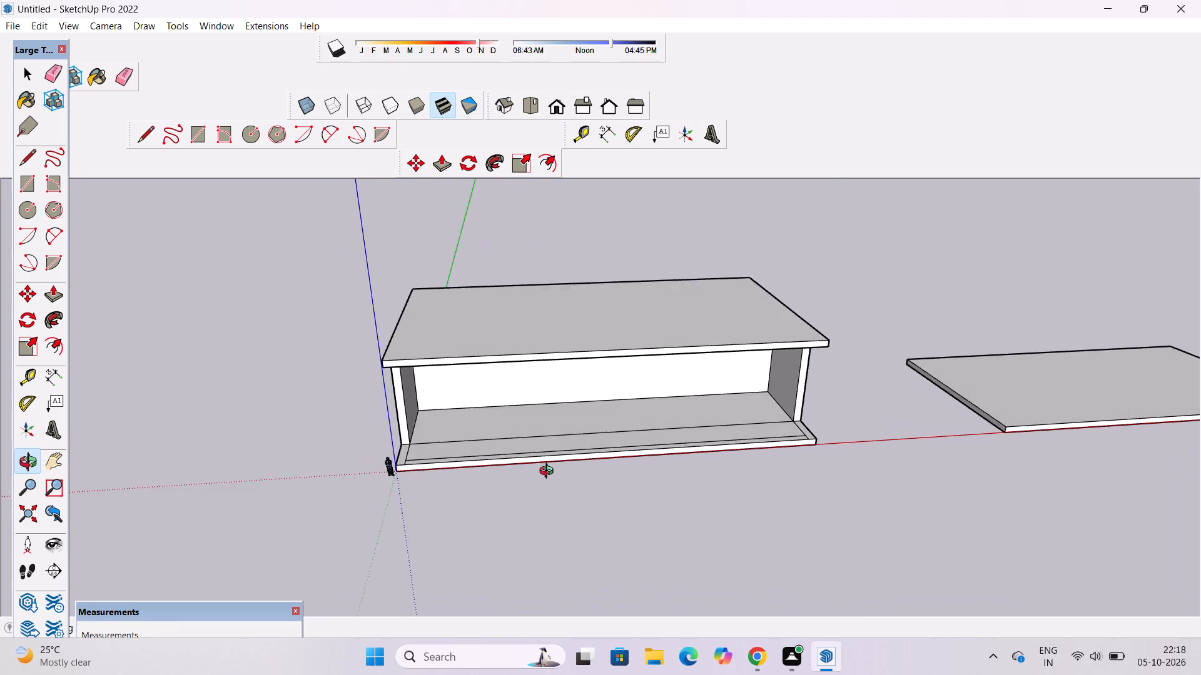
{"action": "left_click_drag", "start_coordinate": [549, 472], "coordinate": [540, 509]}
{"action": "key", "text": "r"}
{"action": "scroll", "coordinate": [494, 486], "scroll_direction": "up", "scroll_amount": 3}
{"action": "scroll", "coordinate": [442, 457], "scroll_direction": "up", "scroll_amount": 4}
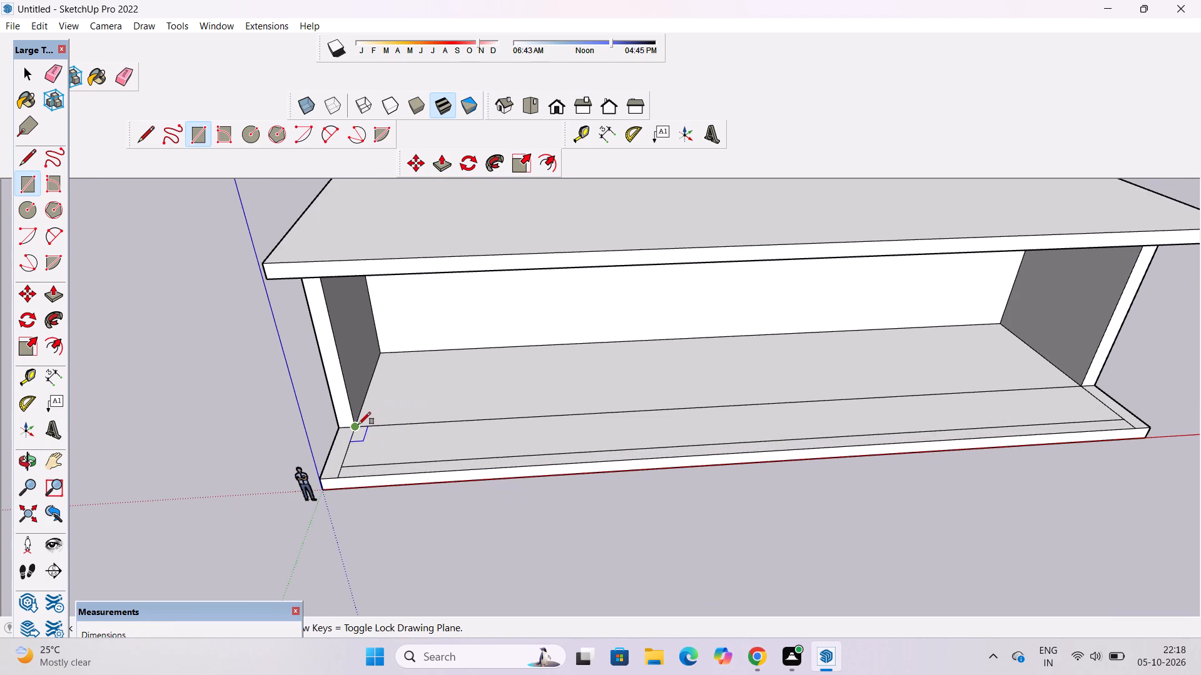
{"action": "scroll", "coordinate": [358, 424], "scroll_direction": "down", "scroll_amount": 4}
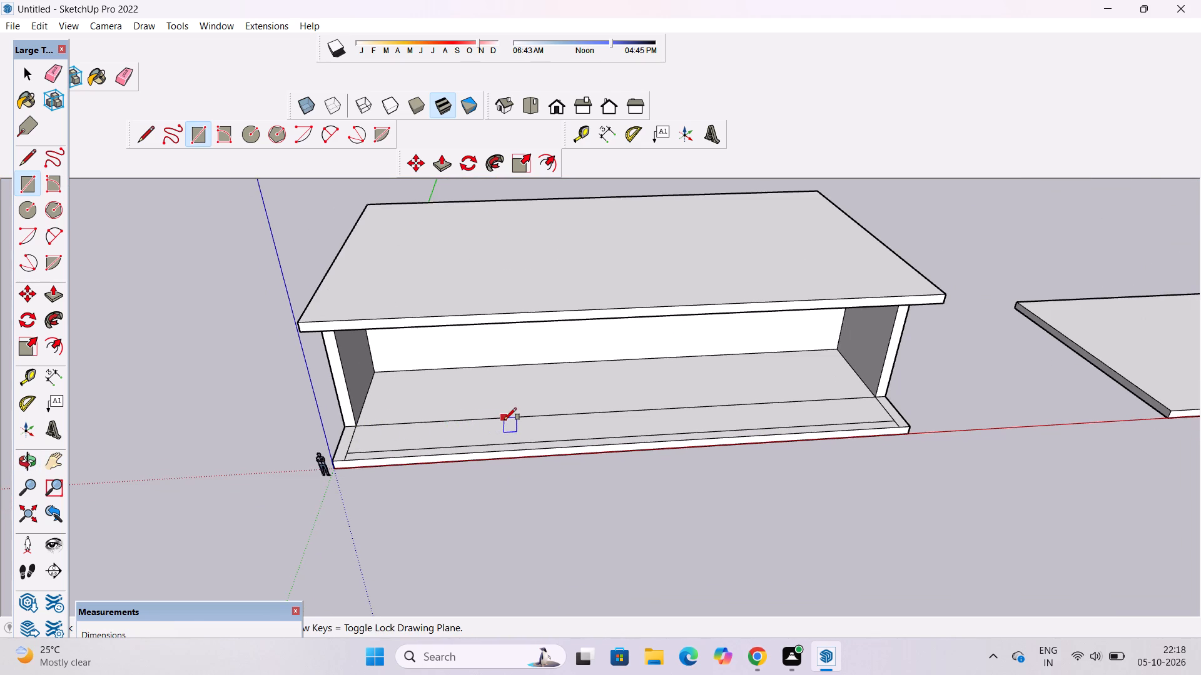
Place a guide across the floor 32' from the inner base edge of the end wall nearest the origin.
{"action": "key", "text": "t"}
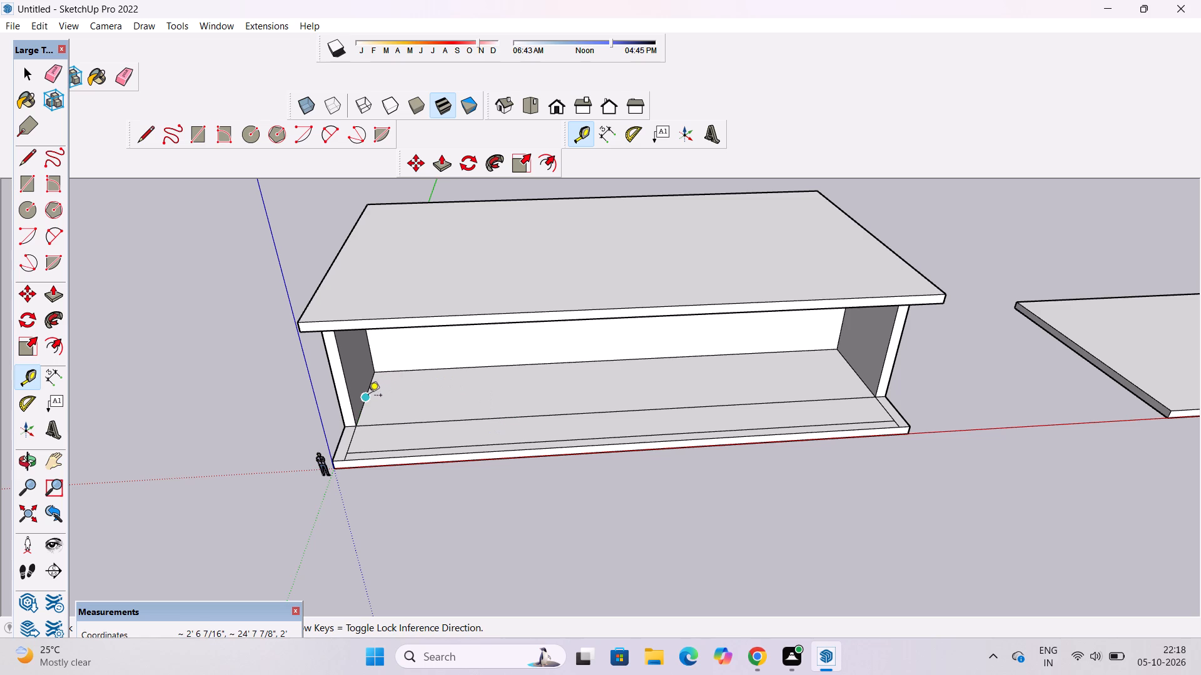
{"action": "left_click", "coordinate": [368, 396]}
{"action": "scroll", "coordinate": [485, 411], "scroll_direction": "down", "scroll_amount": 4}
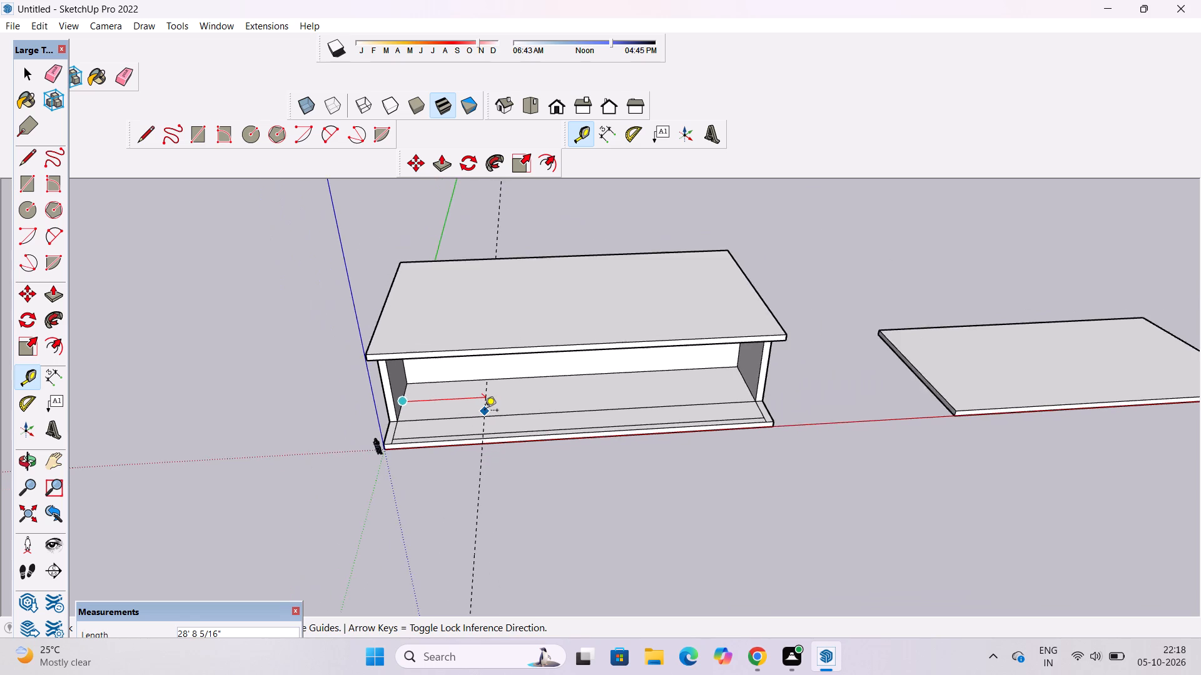
{"action": "scroll", "coordinate": [485, 411], "scroll_direction": "up", "scroll_amount": 4}
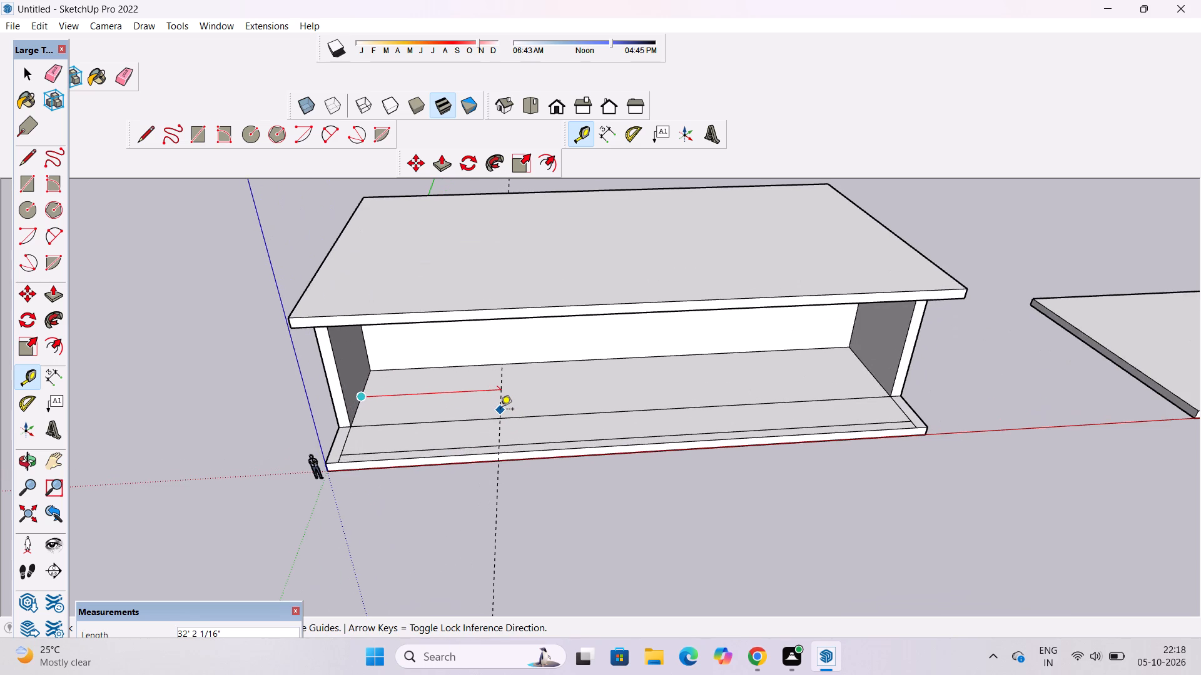
{"action": "type", "text": "32'"}
{"action": "key", "text": "Return"}
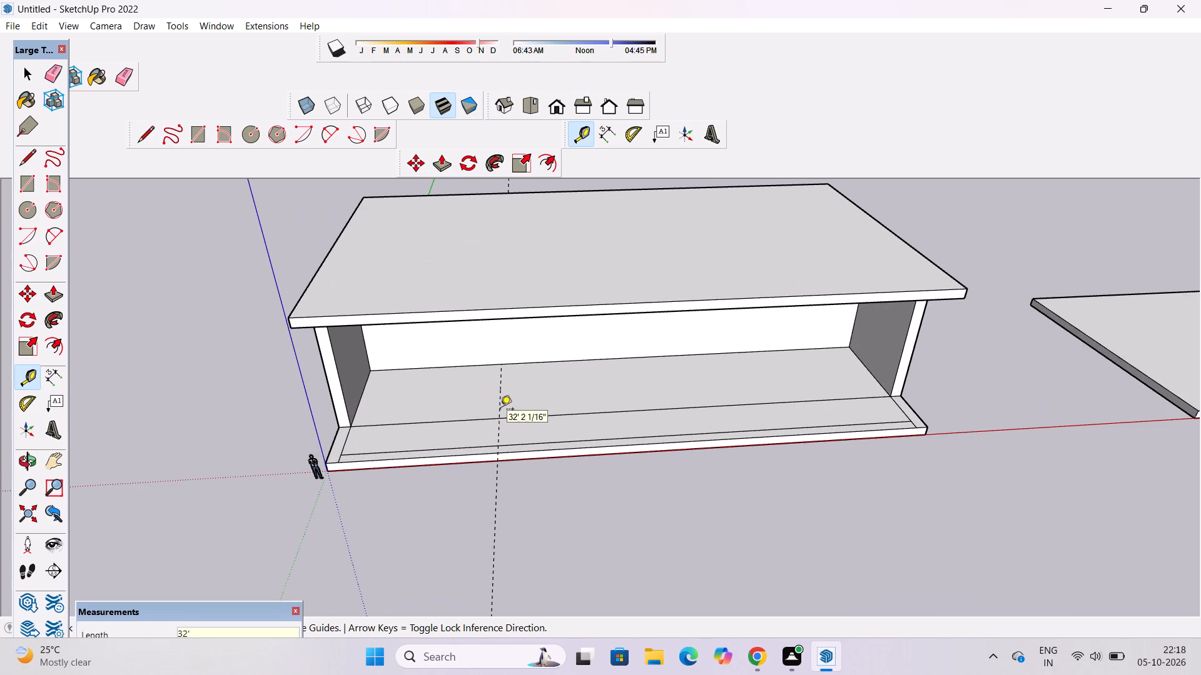
Place a second parallel guide on the floor 6' beyond the first, away from the origin.
{"action": "scroll", "coordinate": [413, 363], "scroll_direction": "down", "scroll_amount": 4}
{"action": "scroll", "coordinate": [495, 367], "scroll_direction": "up", "scroll_amount": 2}
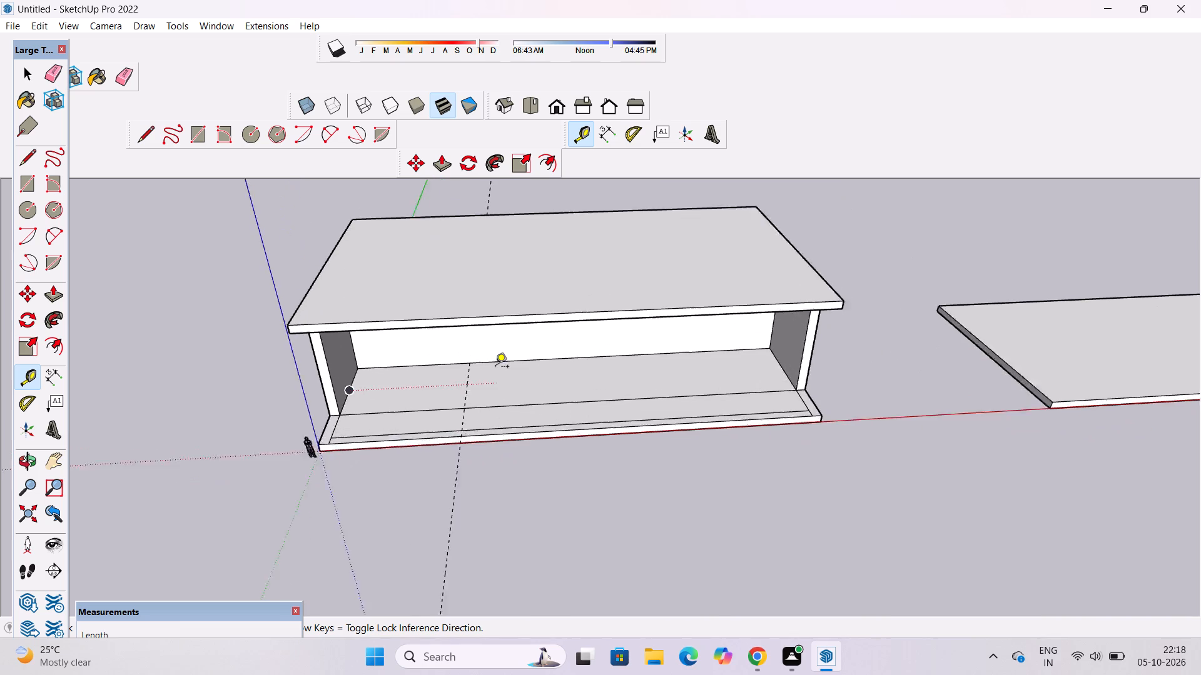
{"action": "scroll", "coordinate": [495, 367], "scroll_direction": "up", "scroll_amount": 6}
{"action": "left_click", "coordinate": [459, 369]}
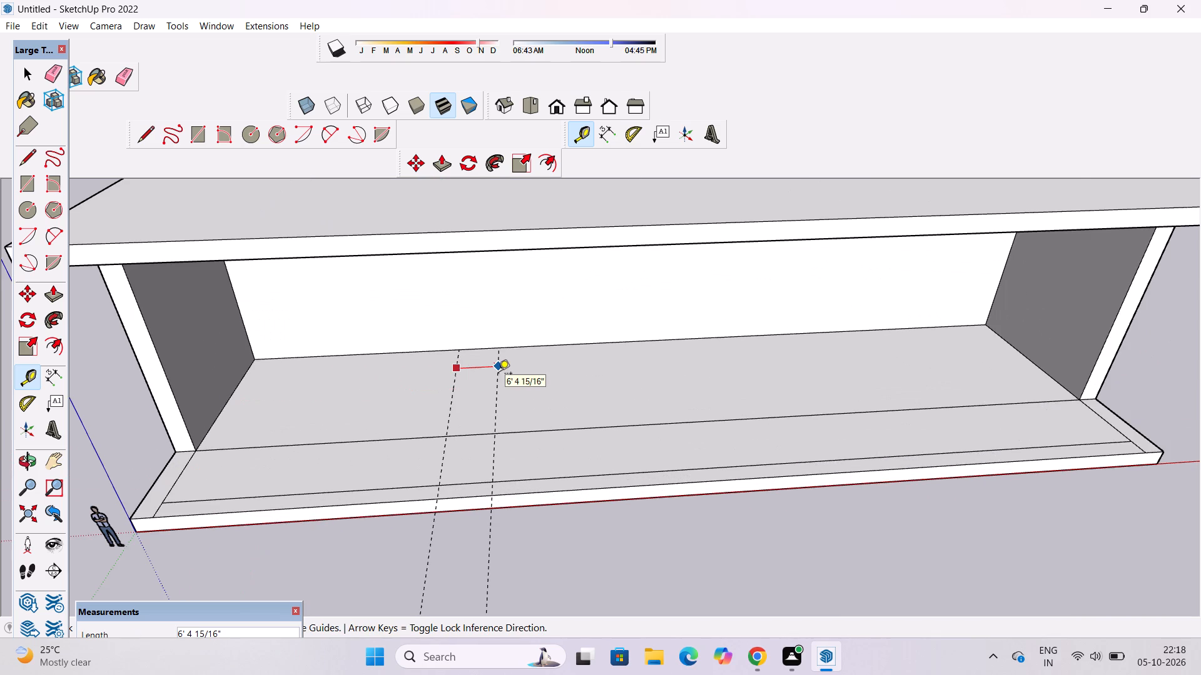
{"action": "scroll", "coordinate": [499, 374], "scroll_direction": "down", "scroll_amount": 2}
{"action": "type", "text": "6'"}
{"action": "key", "text": "Return"}
Place a third parallel guide across the floor 46' beyond the second, away from the origin.
{"action": "scroll", "coordinate": [361, 366], "scroll_direction": "down", "scroll_amount": 7}
{"action": "scroll", "coordinate": [427, 367], "scroll_direction": "up", "scroll_amount": 5}
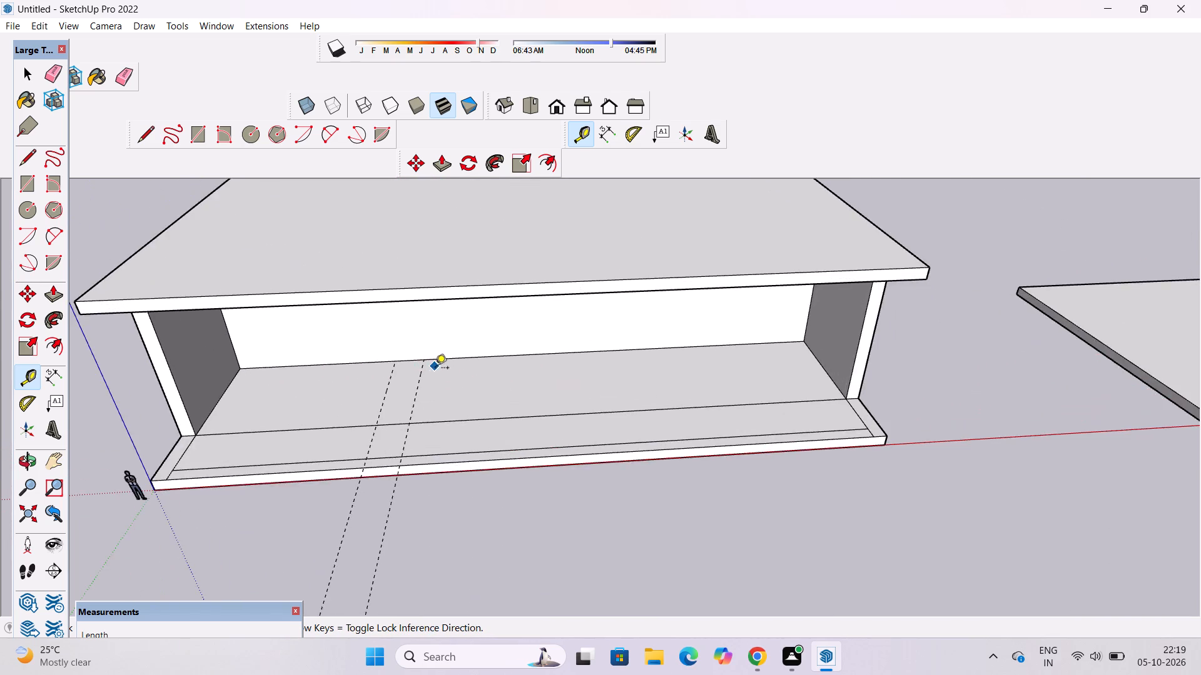
{"action": "scroll", "coordinate": [433, 372], "scroll_direction": "up", "scroll_amount": 3}
{"action": "left_click", "coordinate": [420, 370]}
{"action": "scroll", "coordinate": [430, 357], "scroll_direction": "down", "scroll_amount": 6}
{"action": "scroll", "coordinate": [568, 375], "scroll_direction": "up", "scroll_amount": 3}
{"action": "scroll", "coordinate": [572, 375], "scroll_direction": "down", "scroll_amount": 2}
{"action": "scroll", "coordinate": [567, 376], "scroll_direction": "up", "scroll_amount": 1}
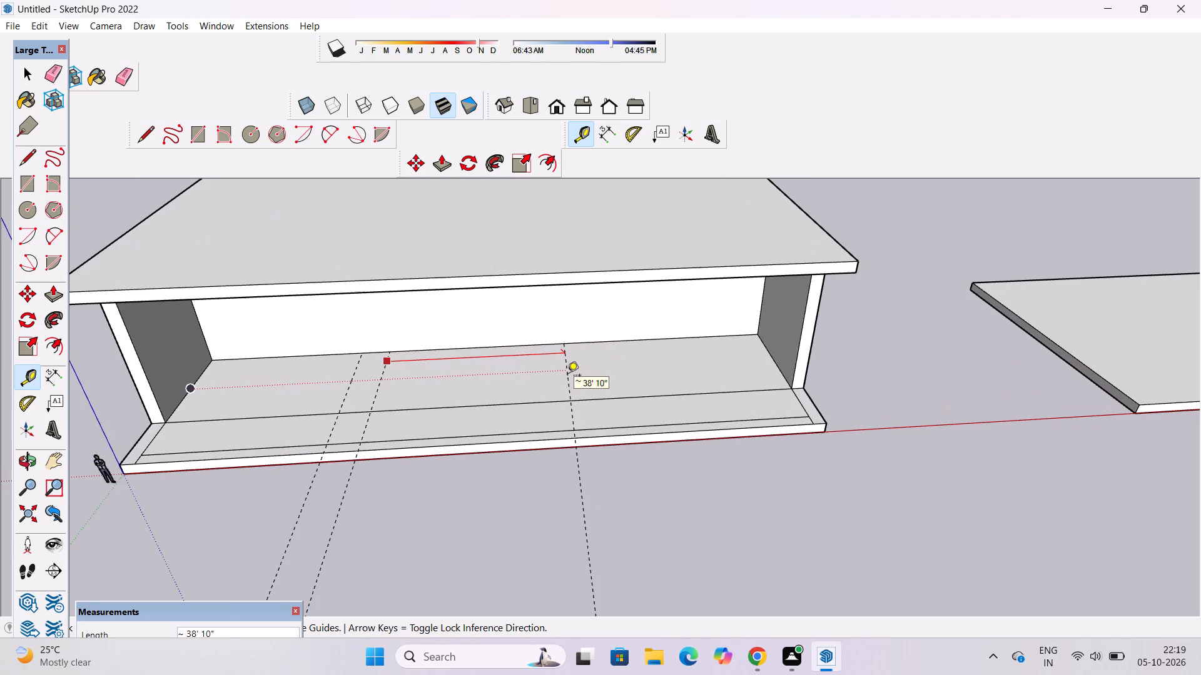
{"action": "scroll", "coordinate": [567, 376], "scroll_direction": "up", "scroll_amount": 1}
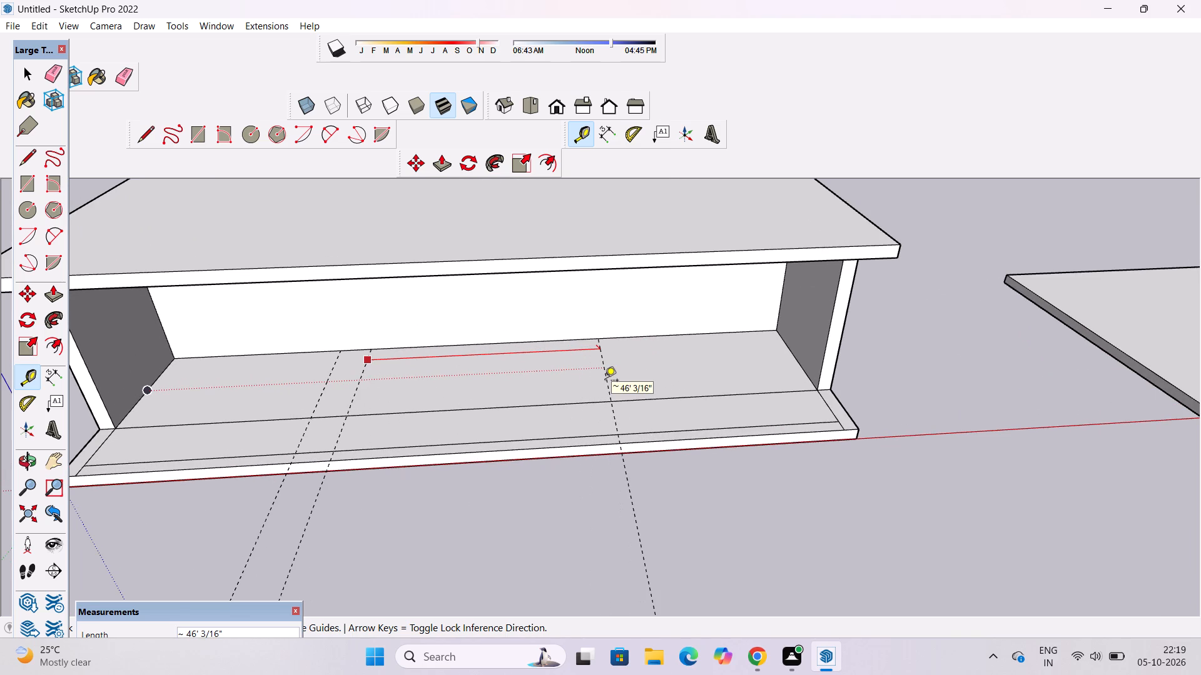
{"action": "type", "text": "46"}
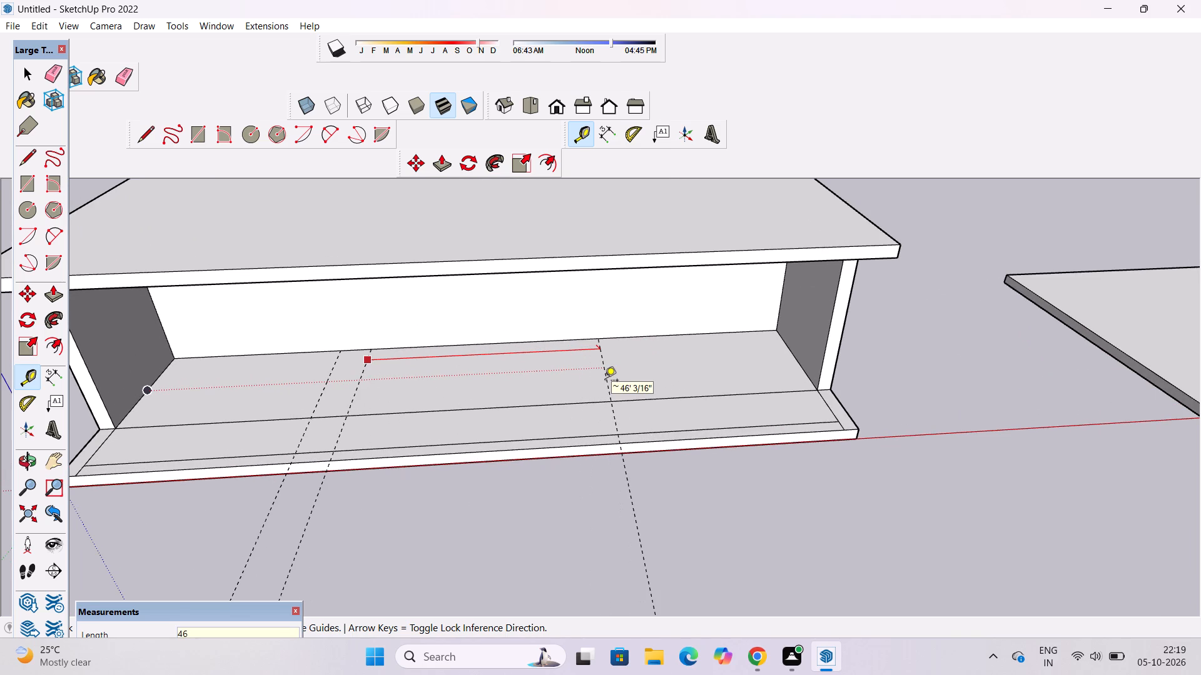
{"action": "key", "text": "apostrophe"}
{"action": "key", "text": "apostrophe"}
{"action": "key", "text": "apostrophe"}
{"action": "key", "text": "Return"}
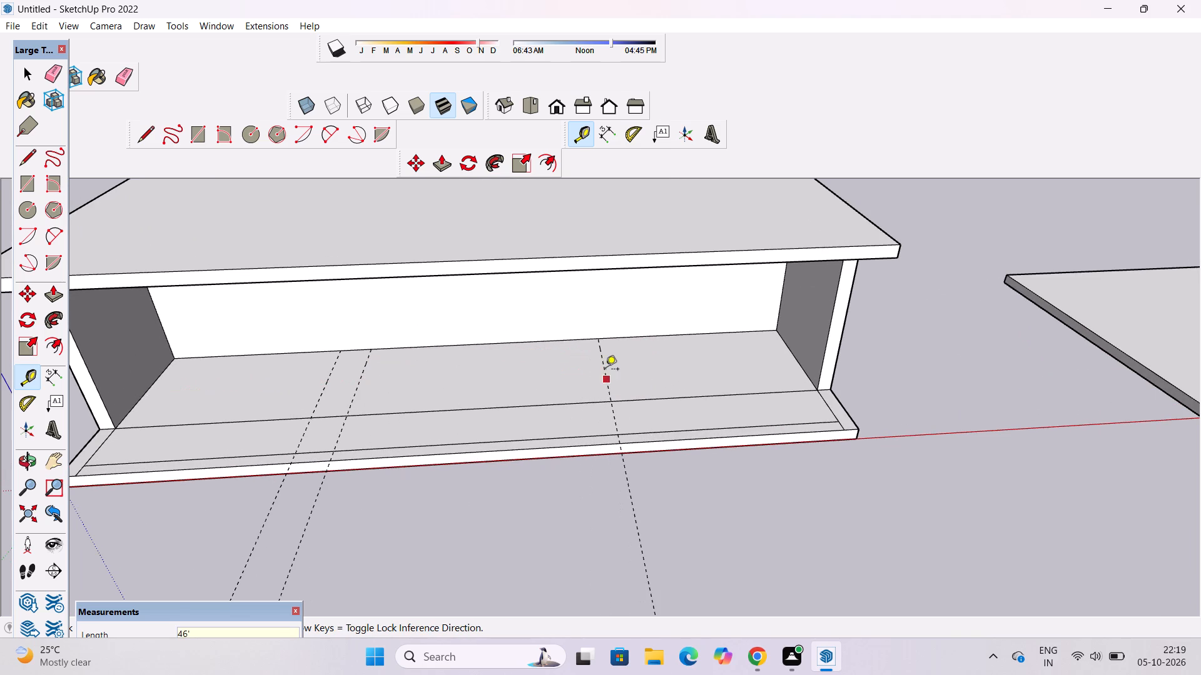
Check the spacing between the first two cross guides along the floor line with a trial dimension.
{"action": "left_click", "coordinate": [599, 356]}
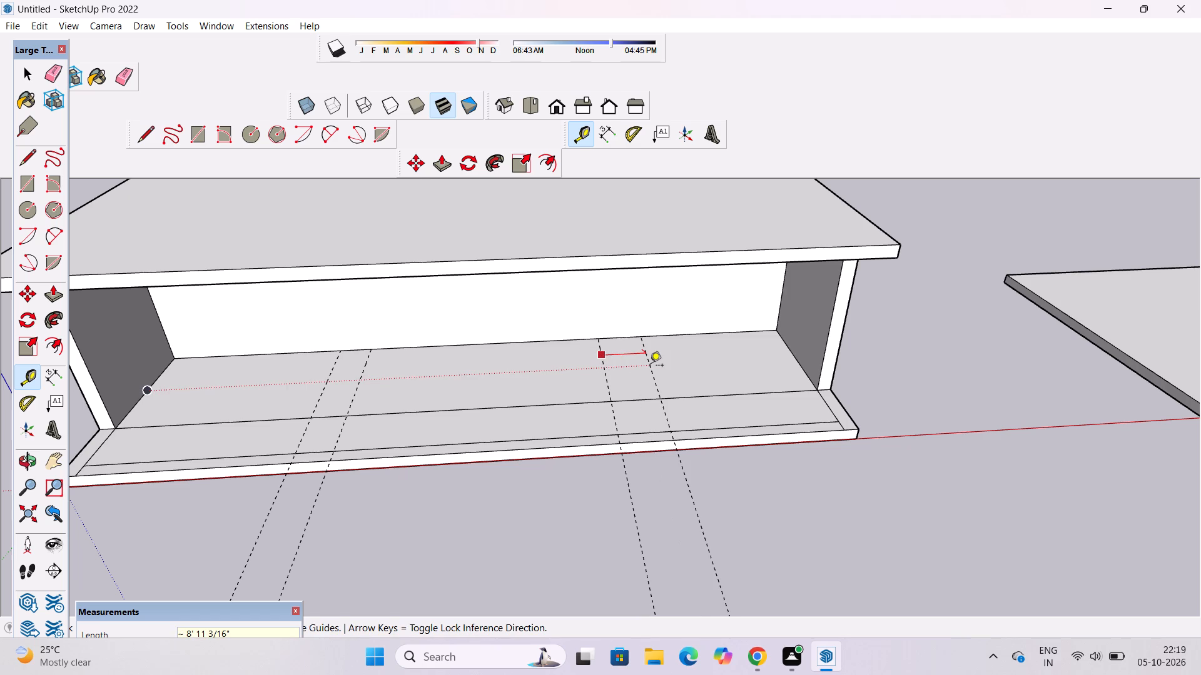
{"action": "key", "text": "space"}
{"action": "left_click", "coordinate": [51, 376]}
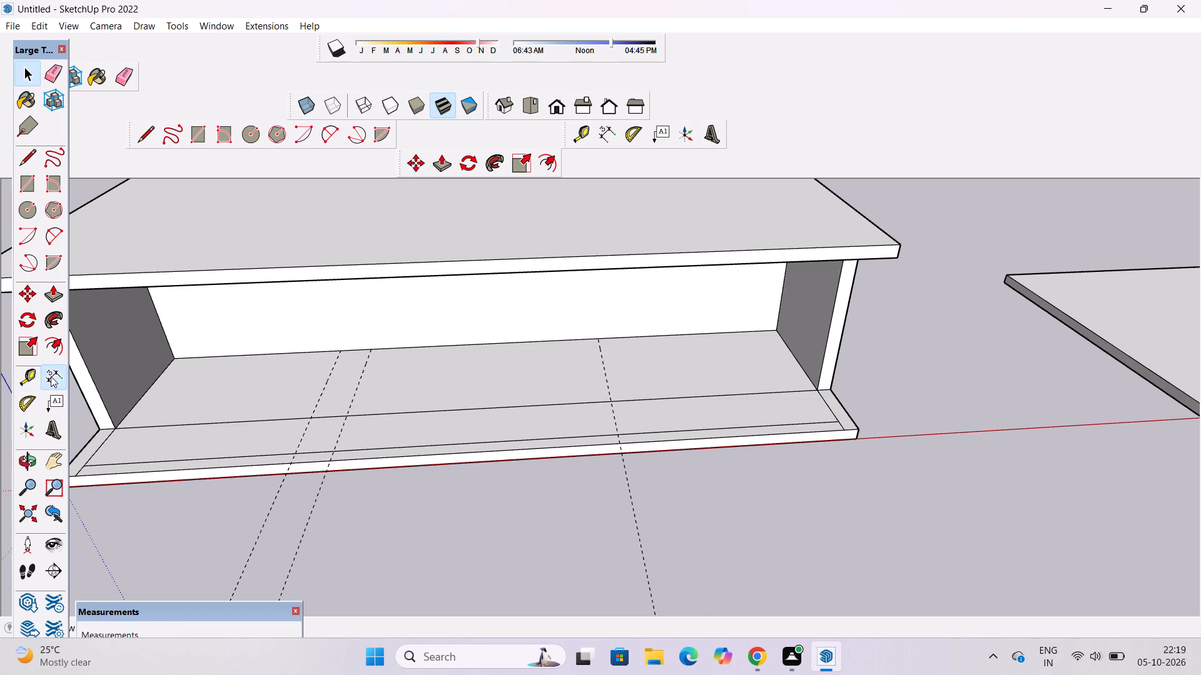
{"action": "scroll", "coordinate": [337, 424], "scroll_direction": "up", "scroll_amount": 4}
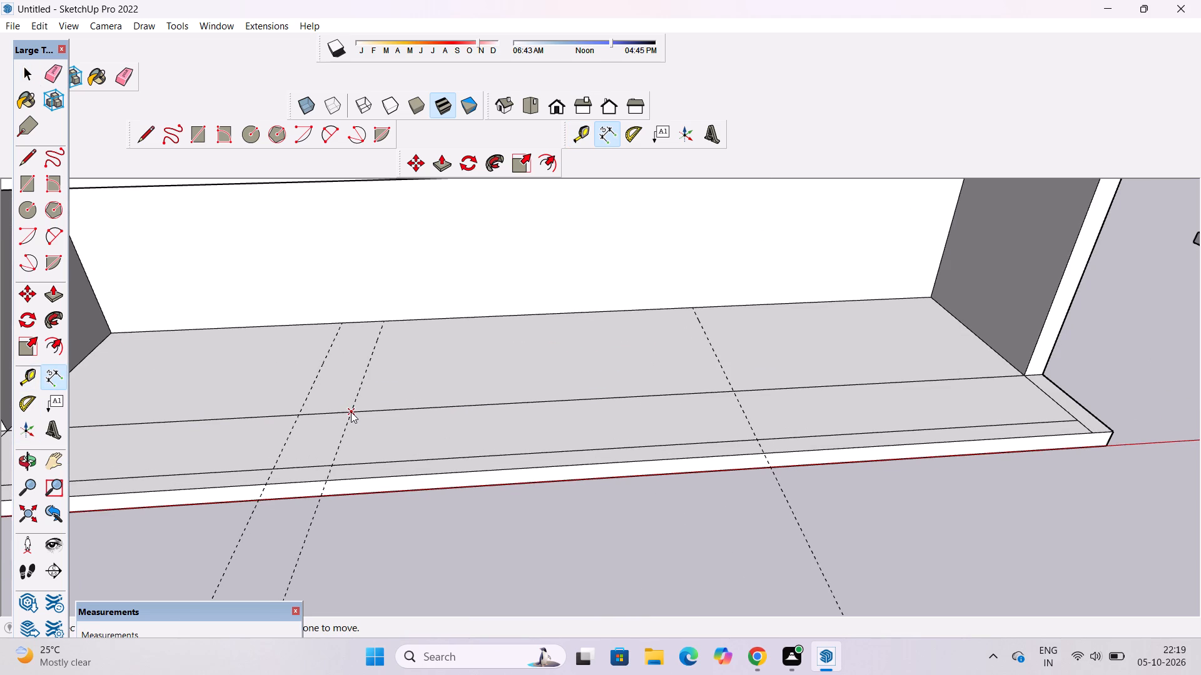
{"action": "left_click", "coordinate": [351, 411]}
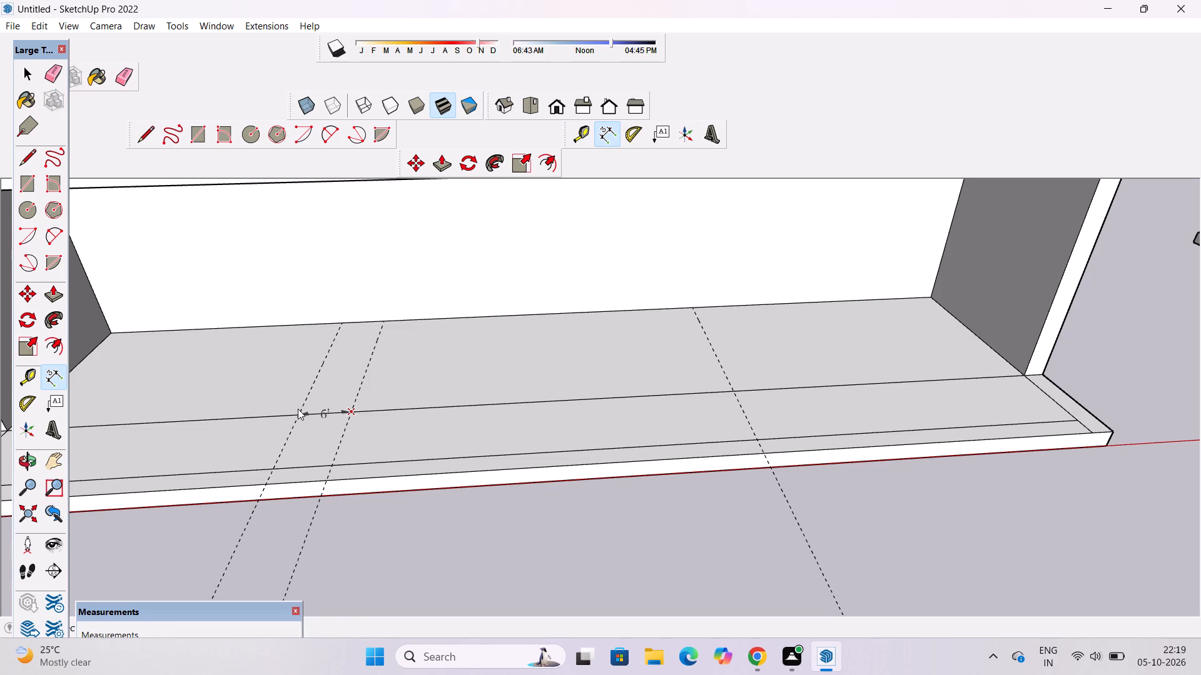
{"action": "key", "text": "space"}
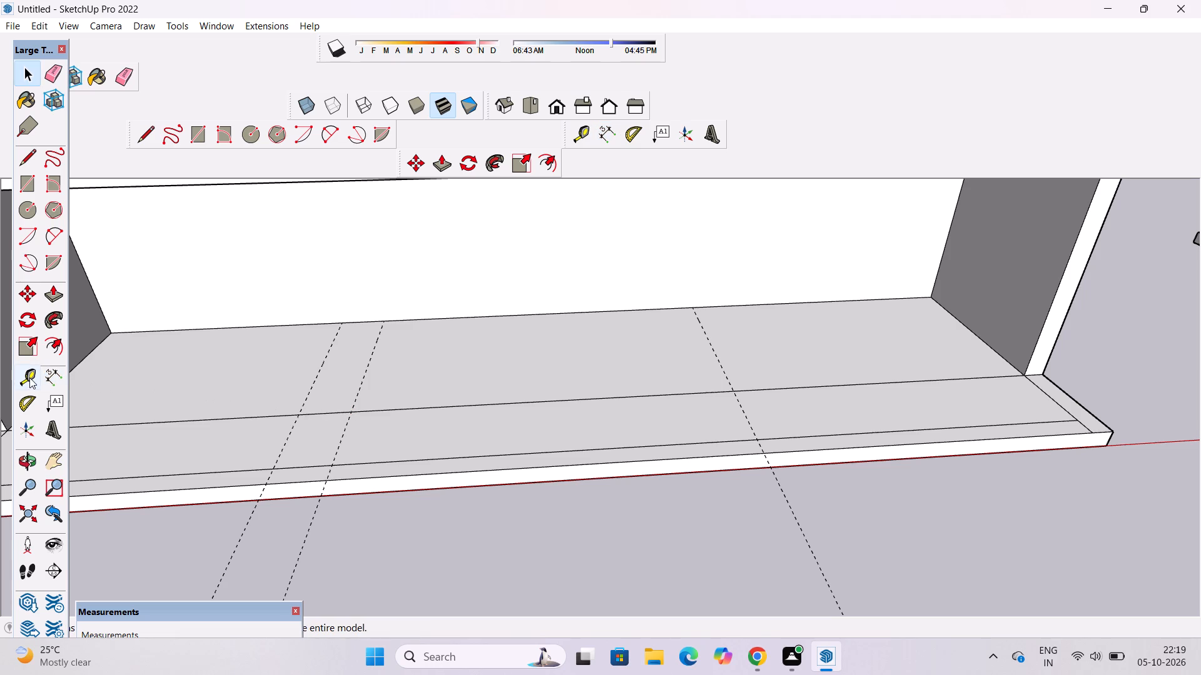
Place a fourth parallel guide across the floor 6' beyond the third, away from the origin.
{"action": "left_click", "coordinate": [29, 377]}
{"action": "scroll", "coordinate": [138, 379], "scroll_direction": "down", "scroll_amount": 6}
{"action": "scroll", "coordinate": [497, 357], "scroll_direction": "up", "scroll_amount": 3}
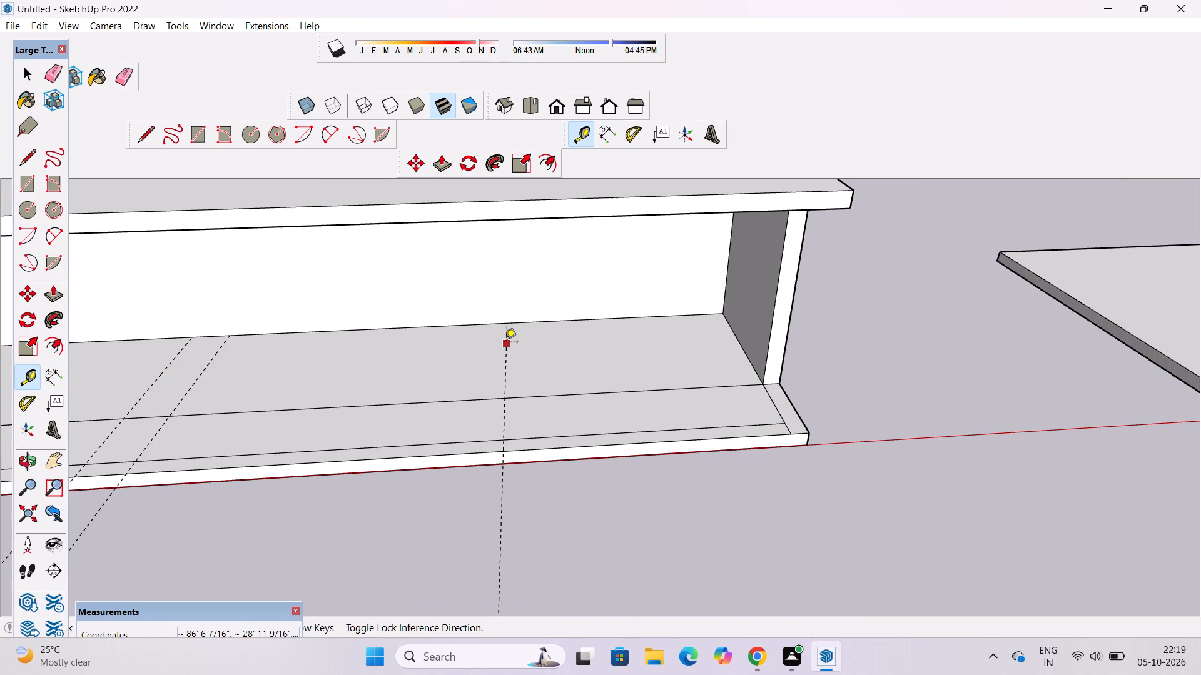
{"action": "left_click", "coordinate": [505, 343]}
{"action": "type", "text": "6'"}
{"action": "key", "text": "Return"}
Examine the two pairs of cross guides on the floor from above, from the front and up close.
{"action": "scroll", "coordinate": [599, 361], "scroll_direction": "down", "scroll_amount": 4}
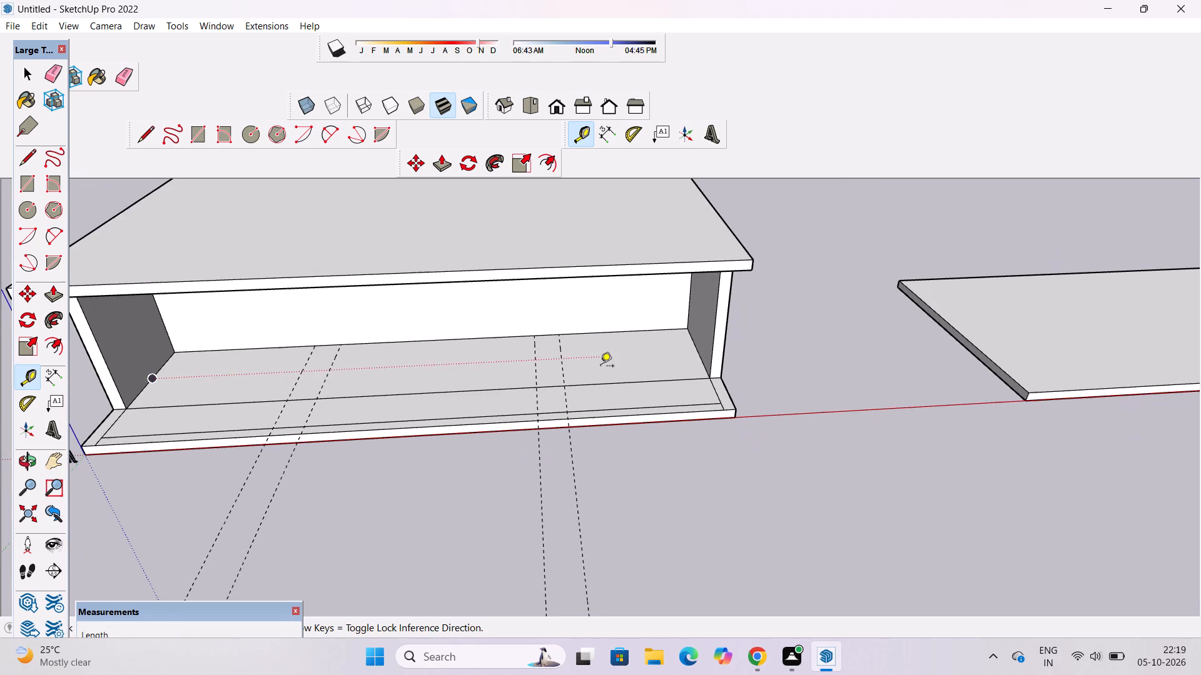
{"action": "key", "text": "o"}
{"action": "left_click_drag", "start_coordinate": [600, 372], "coordinate": [596, 427]}
{"action": "scroll", "coordinate": [538, 443], "scroll_direction": "up", "scroll_amount": 3}
{"action": "left_click_drag", "start_coordinate": [532, 445], "coordinate": [576, 442], "text": "shift"}
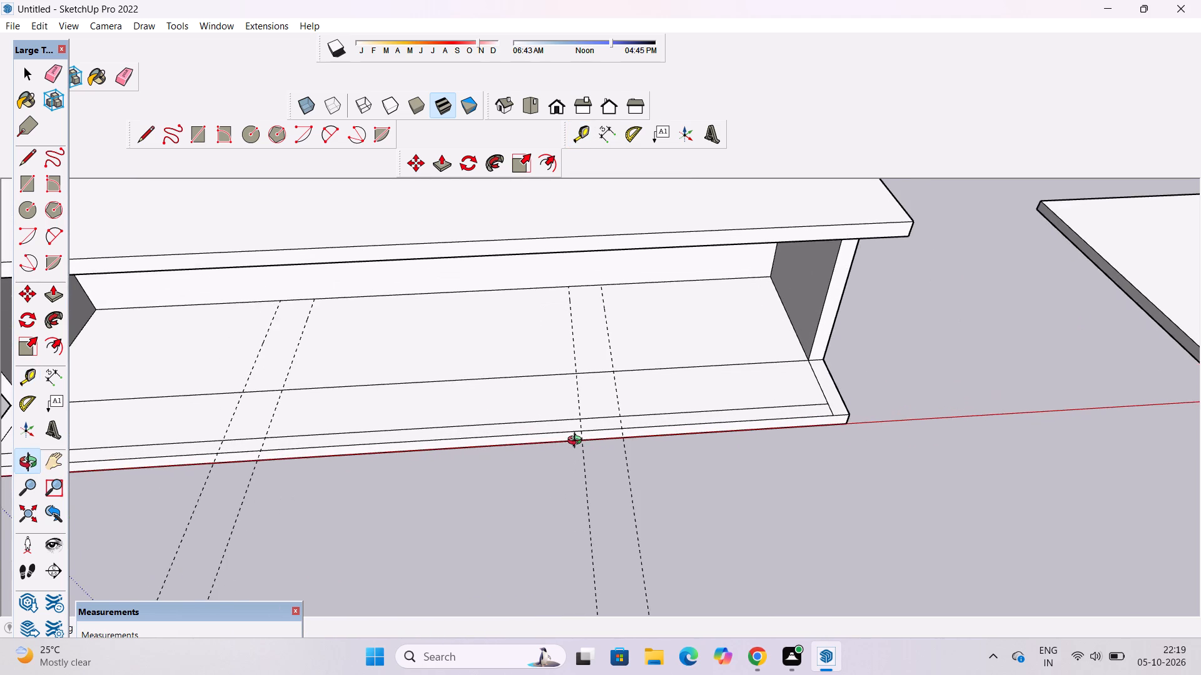
{"action": "scroll", "coordinate": [577, 442], "scroll_direction": "down", "scroll_amount": 4}
{"action": "left_click_drag", "start_coordinate": [436, 409], "coordinate": [451, 432], "text": "shift"}
{"action": "left_click_drag", "start_coordinate": [448, 451], "coordinate": [445, 413]}
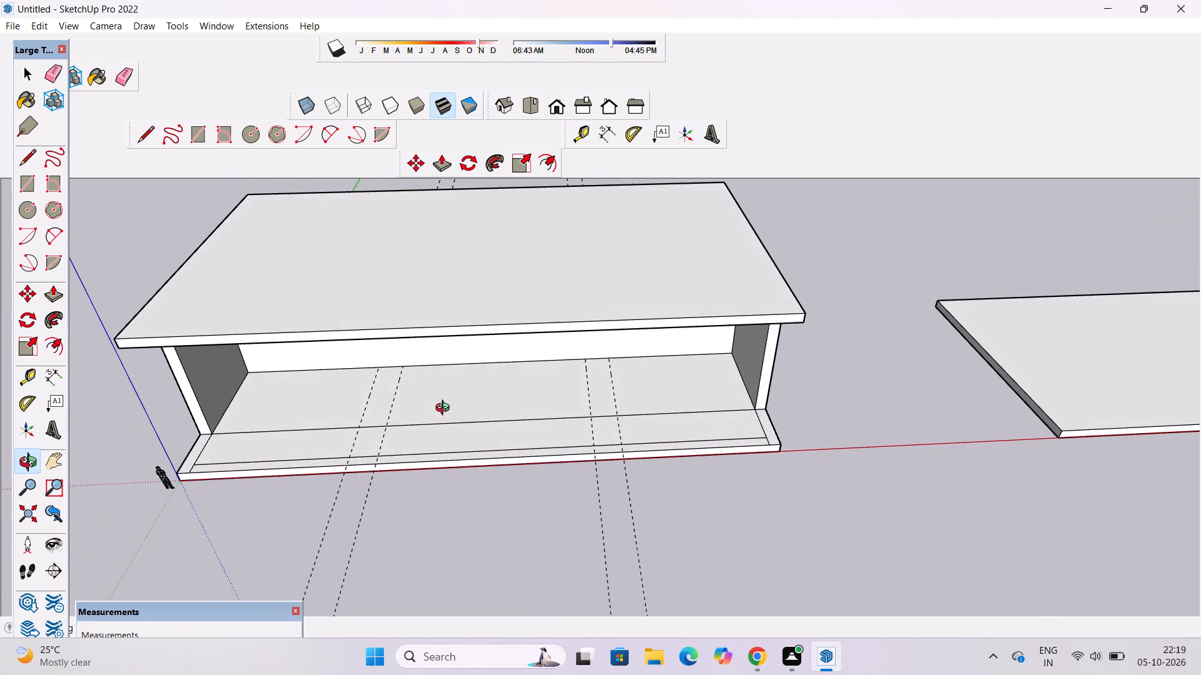
{"action": "scroll", "coordinate": [426, 419], "scroll_direction": "up", "scroll_amount": 5}
{"action": "left_click_drag", "start_coordinate": [415, 425], "coordinate": [484, 427], "text": "shift"}
{"action": "scroll", "coordinate": [482, 432], "scroll_direction": "down", "scroll_amount": 5}
{"action": "left_click_drag", "start_coordinate": [479, 434], "coordinate": [461, 464], "text": "shift"}
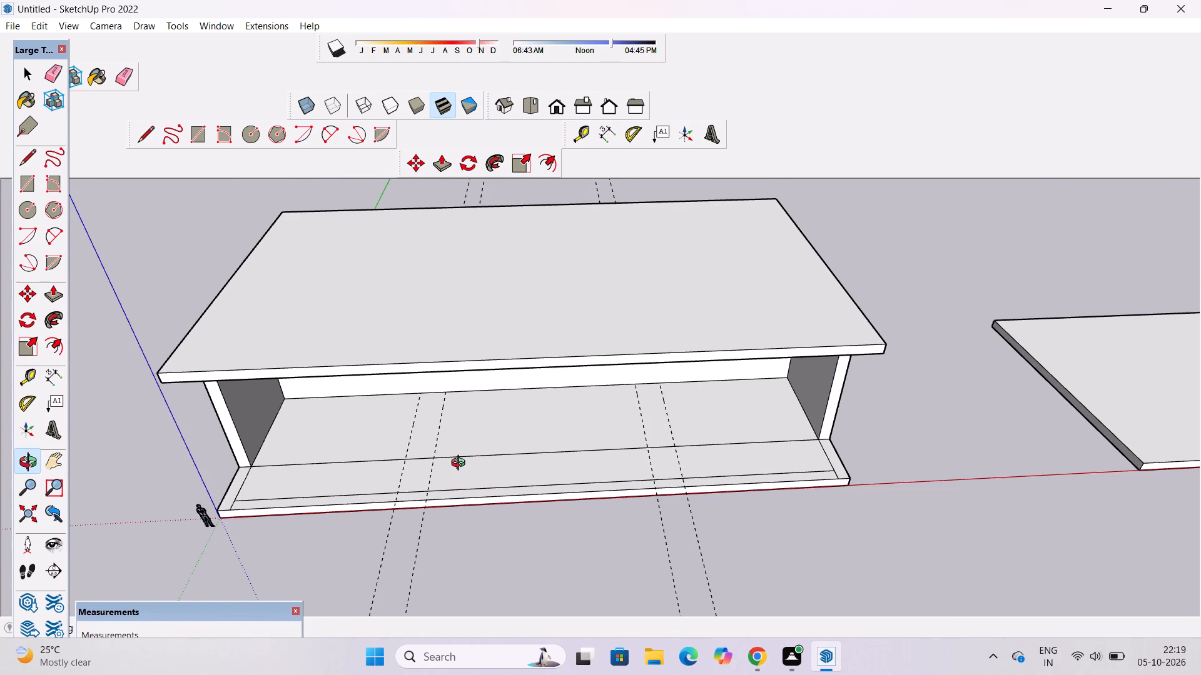
{"action": "scroll", "coordinate": [461, 464], "scroll_direction": "up", "scroll_amount": 2}
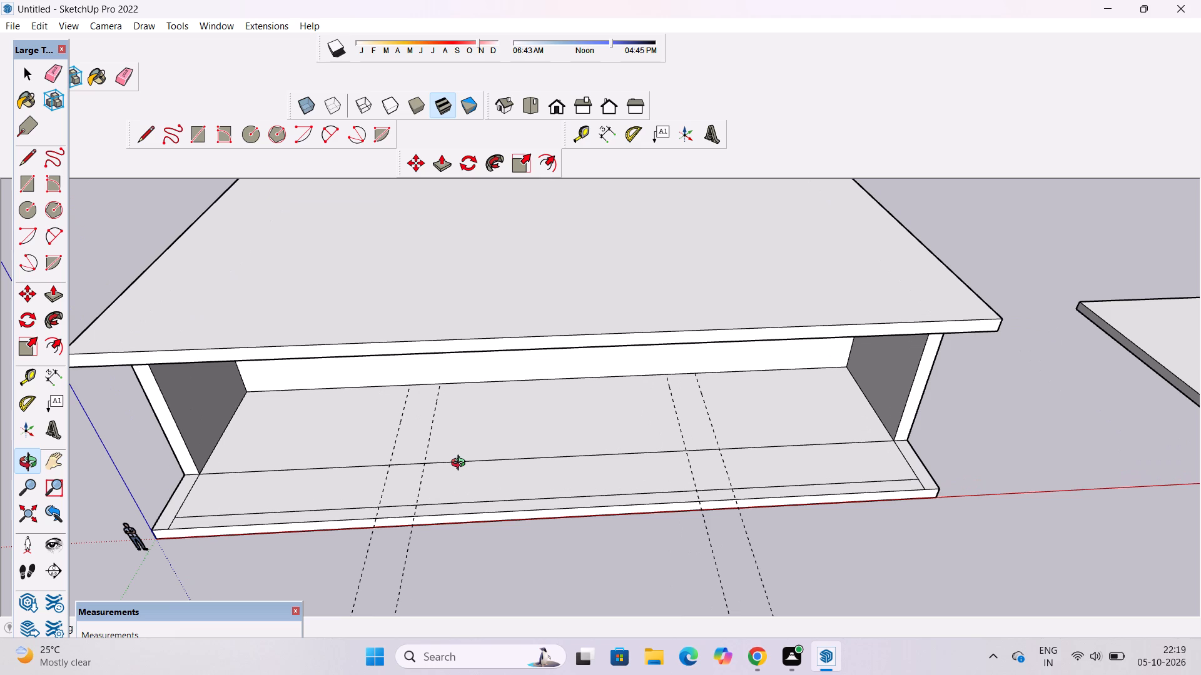
{"action": "scroll", "coordinate": [461, 464], "scroll_direction": "down", "scroll_amount": 1}
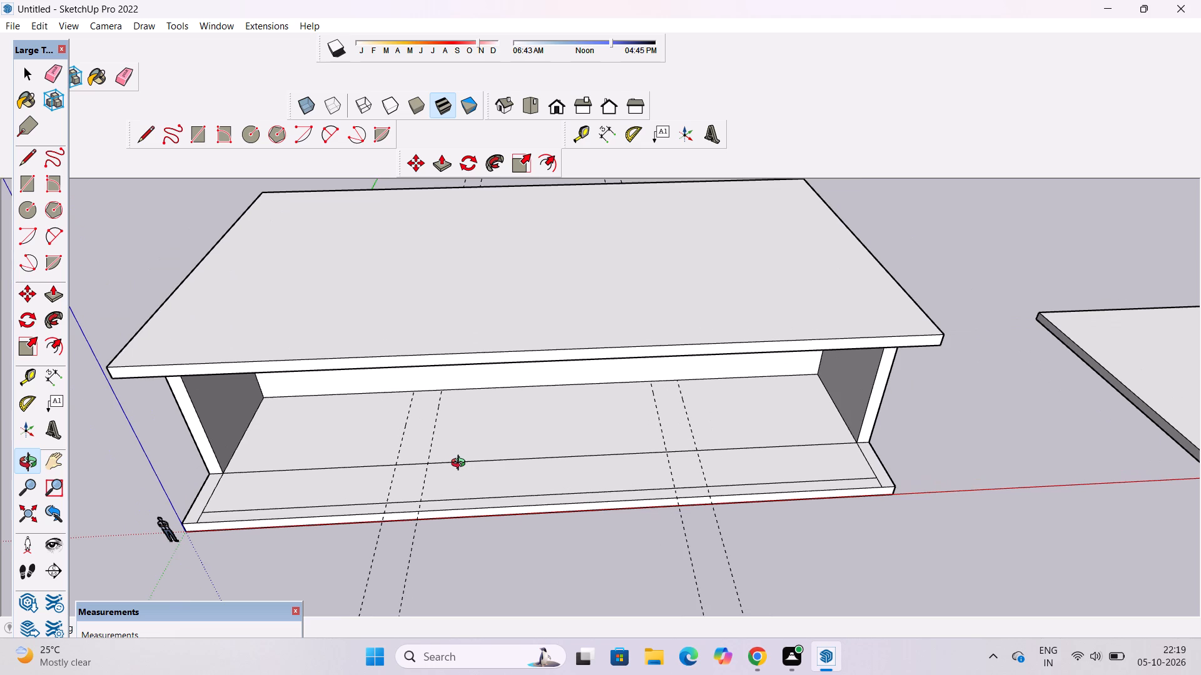
{"action": "scroll", "coordinate": [461, 464], "scroll_direction": "up", "scroll_amount": 2}
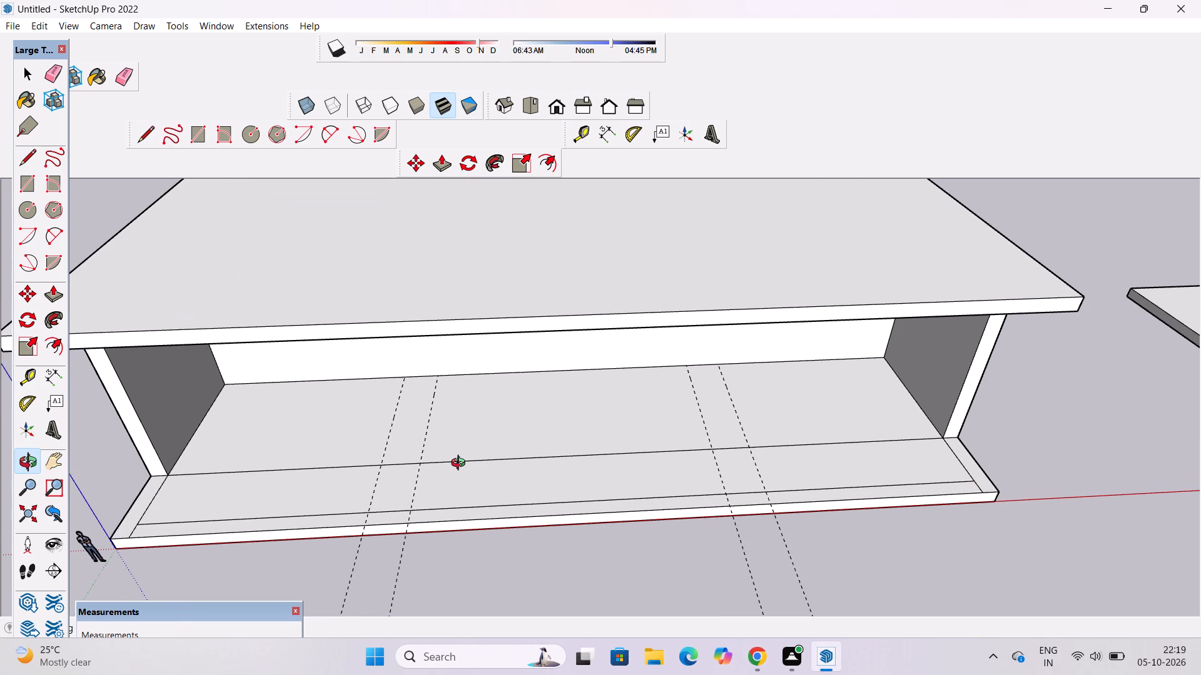
{"action": "scroll", "coordinate": [461, 464], "scroll_direction": "down", "scroll_amount": 4}
{"action": "left_click_drag", "start_coordinate": [461, 474], "coordinate": [487, 388]}
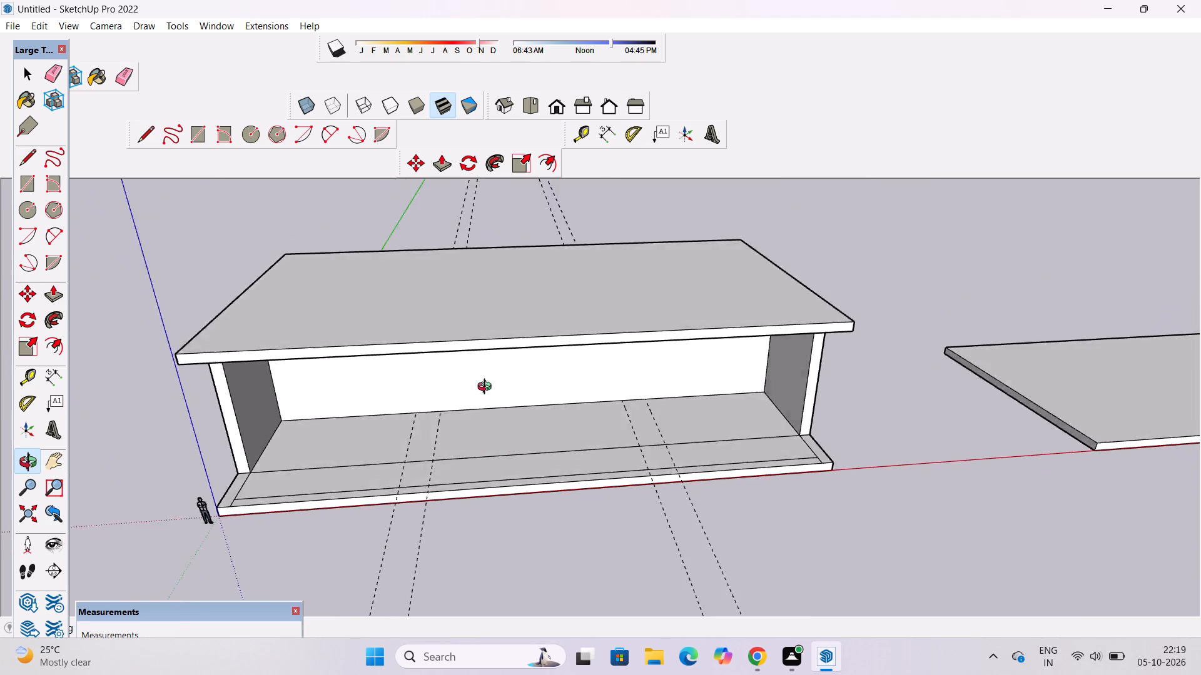
{"action": "left_click_drag", "start_coordinate": [487, 388], "coordinate": [494, 357]}
{"action": "left_click_drag", "start_coordinate": [490, 400], "coordinate": [478, 508]}
{"action": "scroll", "coordinate": [433, 487], "scroll_direction": "up", "scroll_amount": 3, "text": "shift"}
{"action": "left_click_drag", "start_coordinate": [433, 486], "coordinate": [387, 514], "text": "shift"}
{"action": "left_click_drag", "start_coordinate": [385, 515], "coordinate": [379, 535]}
{"action": "scroll", "coordinate": [387, 504], "scroll_direction": "up", "scroll_amount": 2}
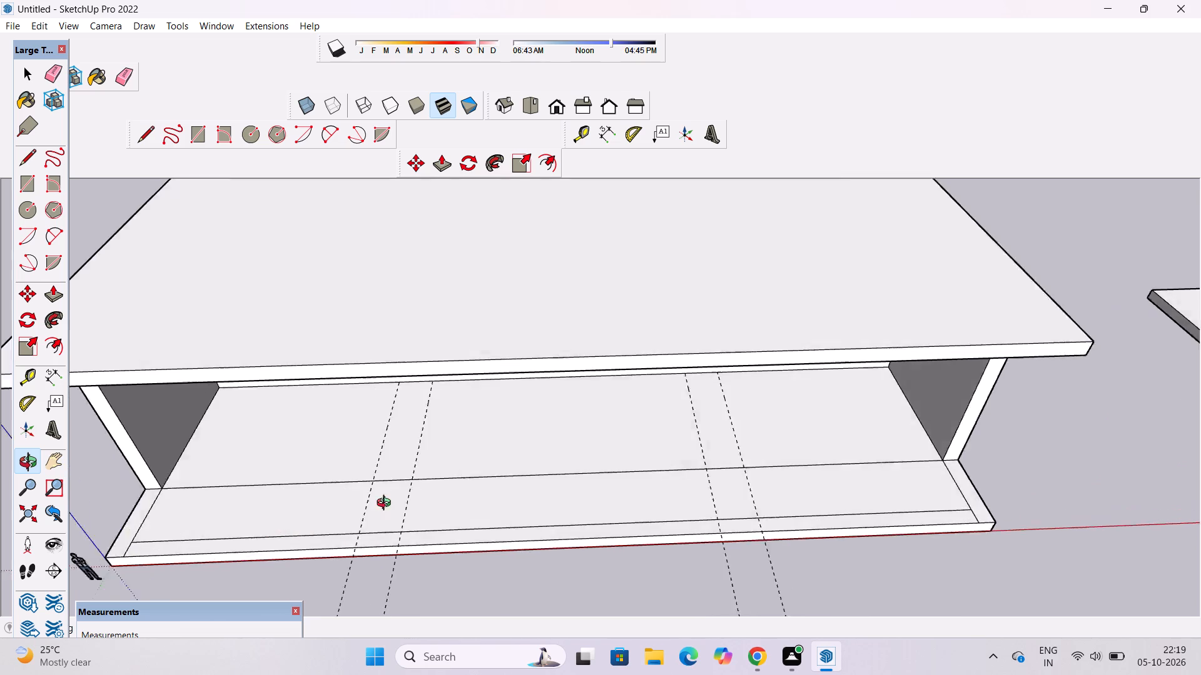
{"action": "scroll", "coordinate": [387, 504], "scroll_direction": "up", "scroll_amount": 2}
{"action": "left_click_drag", "start_coordinate": [403, 492], "coordinate": [422, 490], "text": "shift"}
{"action": "left_click_drag", "start_coordinate": [422, 490], "coordinate": [415, 504]}
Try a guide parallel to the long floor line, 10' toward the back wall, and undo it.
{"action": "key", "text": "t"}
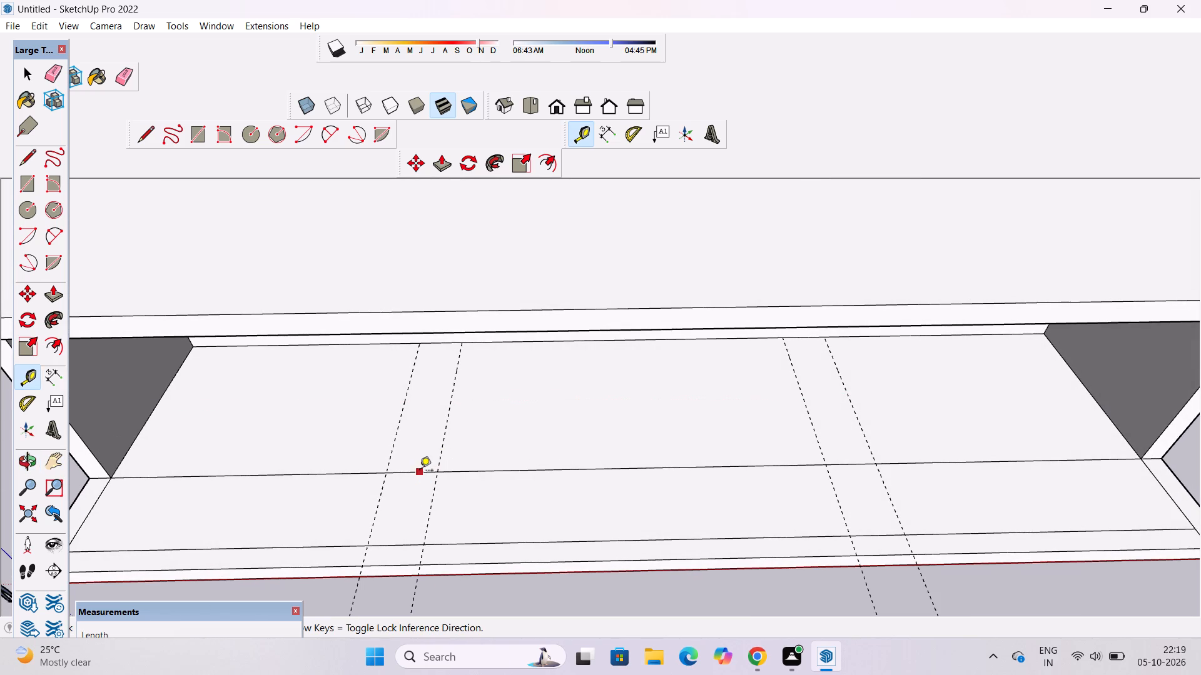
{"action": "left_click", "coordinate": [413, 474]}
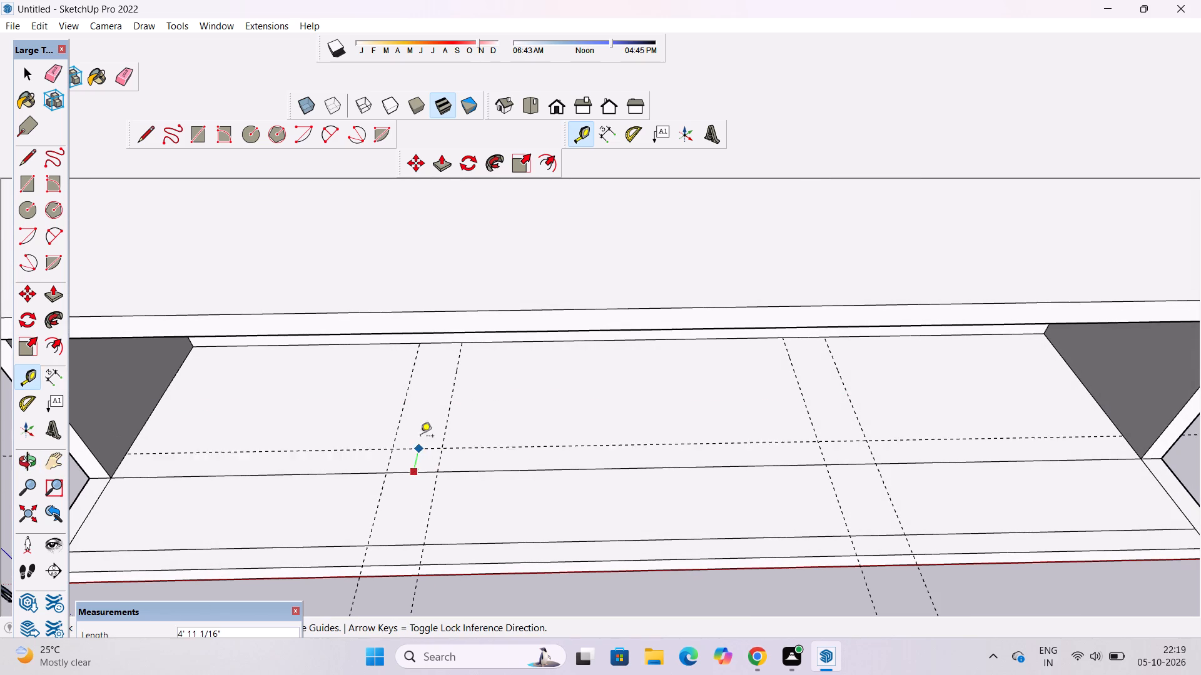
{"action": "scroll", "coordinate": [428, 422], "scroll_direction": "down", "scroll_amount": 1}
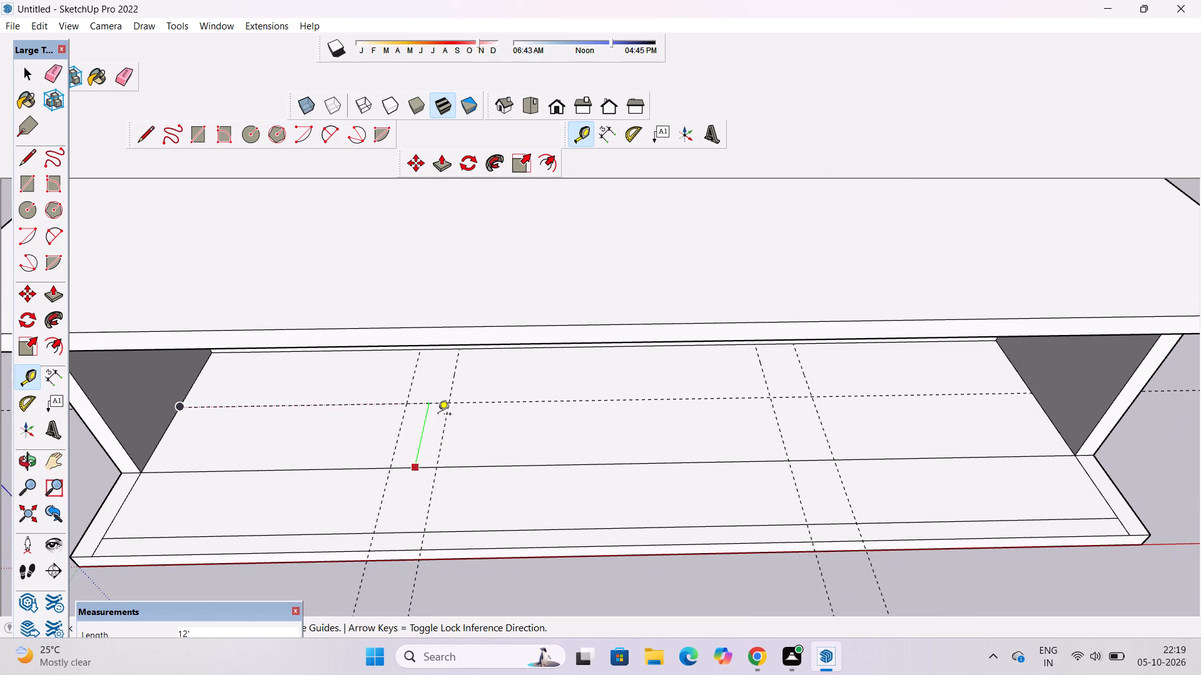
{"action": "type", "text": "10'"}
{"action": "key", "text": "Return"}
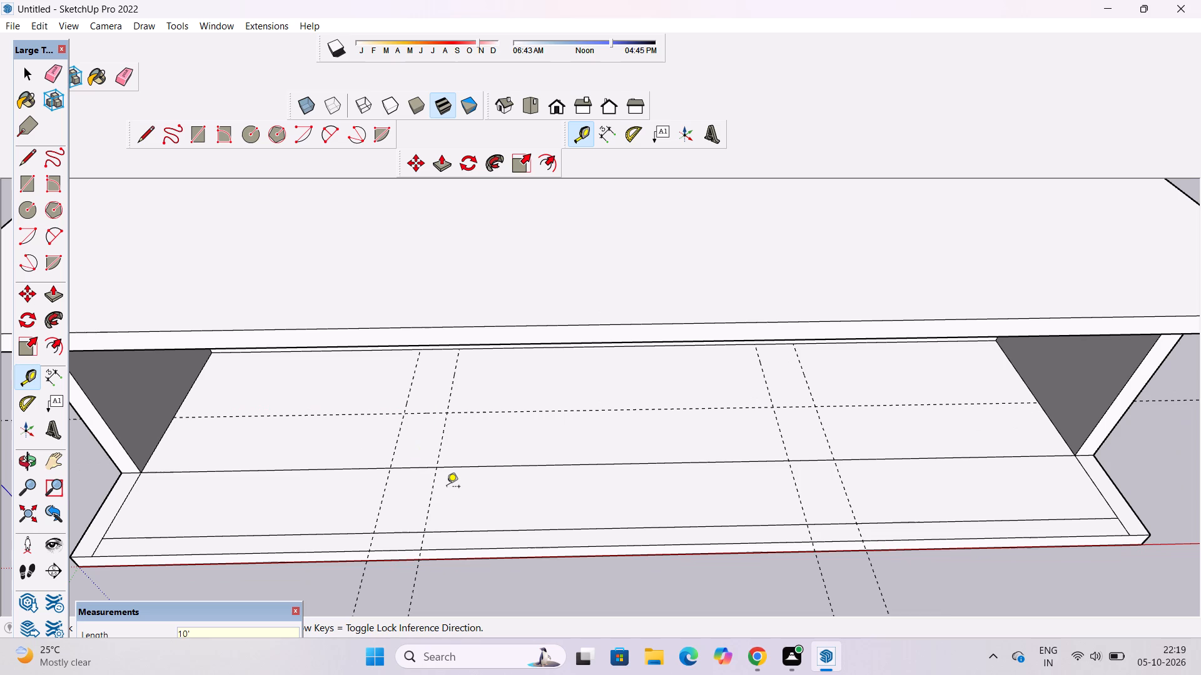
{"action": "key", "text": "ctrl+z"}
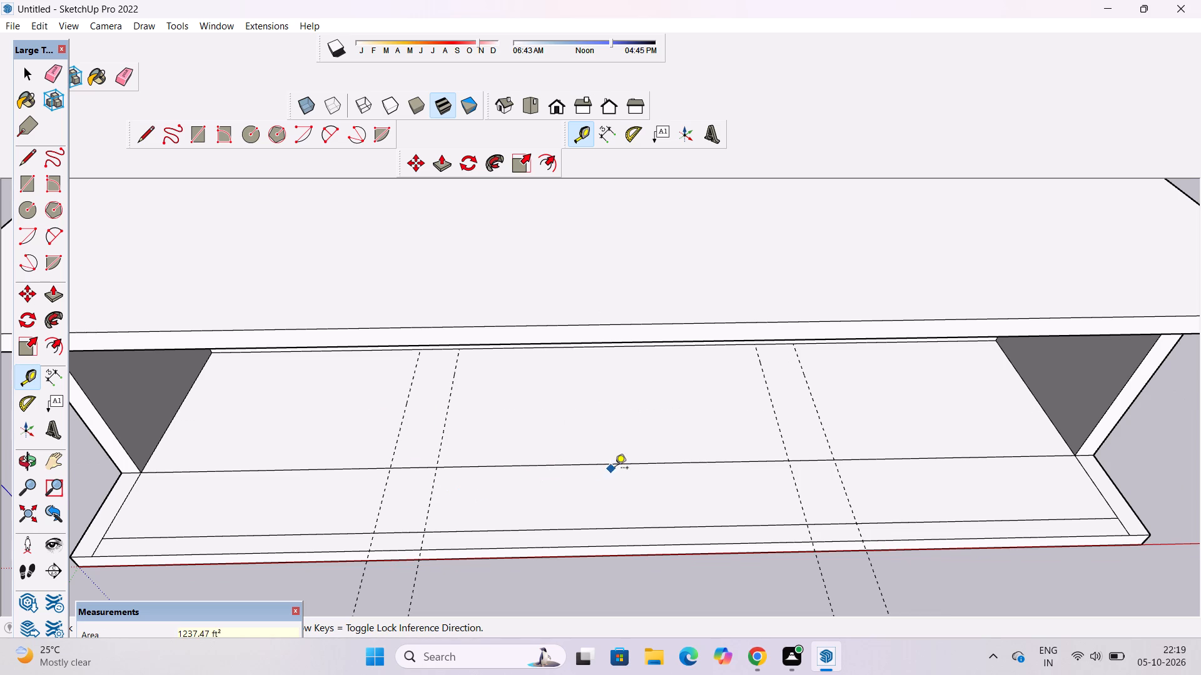
Place a guide parallel to the long floor line, 7' toward the back wall.
{"action": "left_click", "coordinate": [613, 464]}
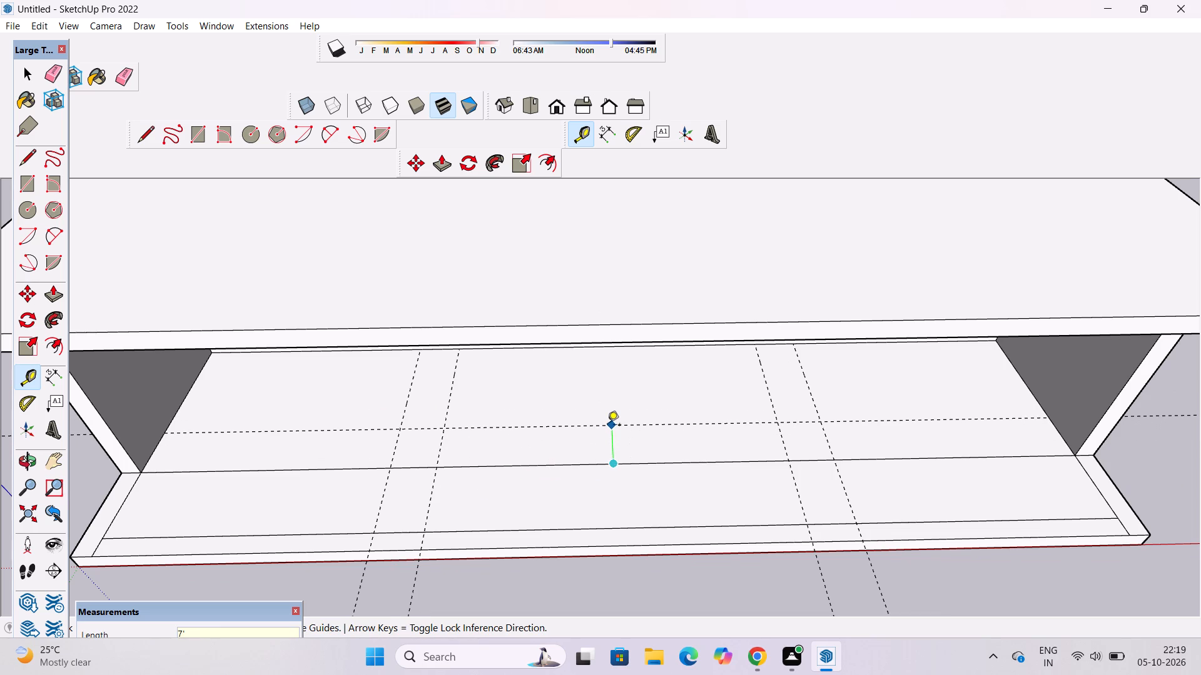
{"action": "scroll", "coordinate": [607, 426], "scroll_direction": "up", "scroll_amount": 1}
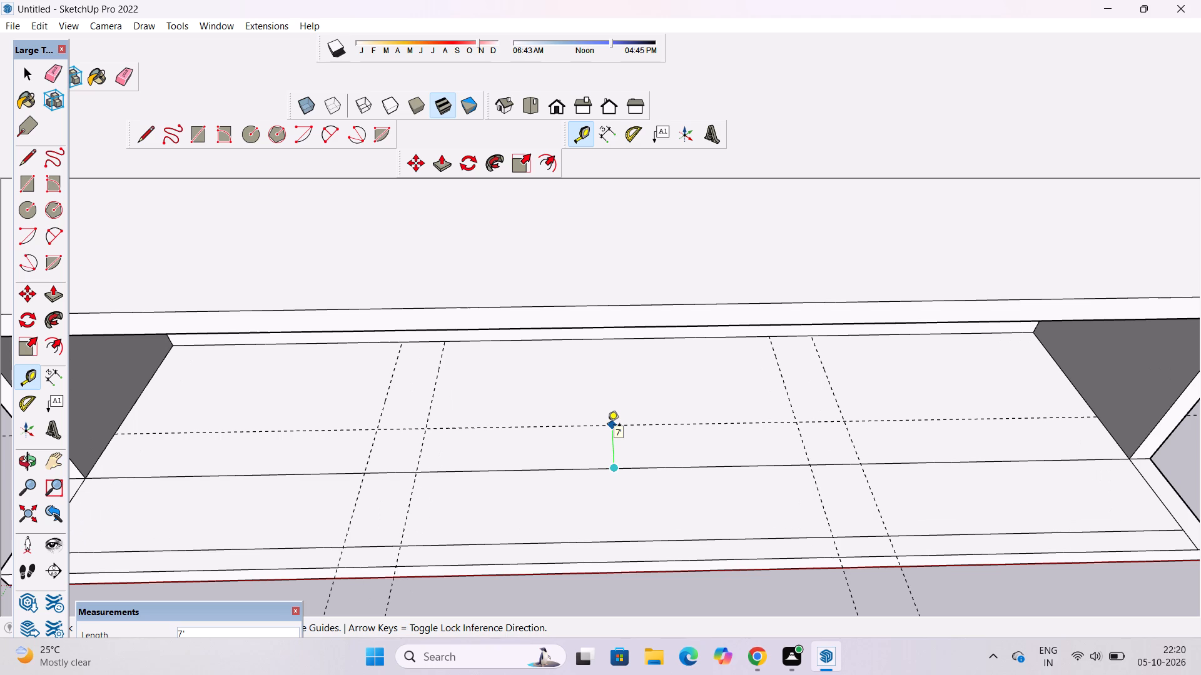
{"action": "scroll", "coordinate": [609, 427], "scroll_direction": "down", "scroll_amount": 1}
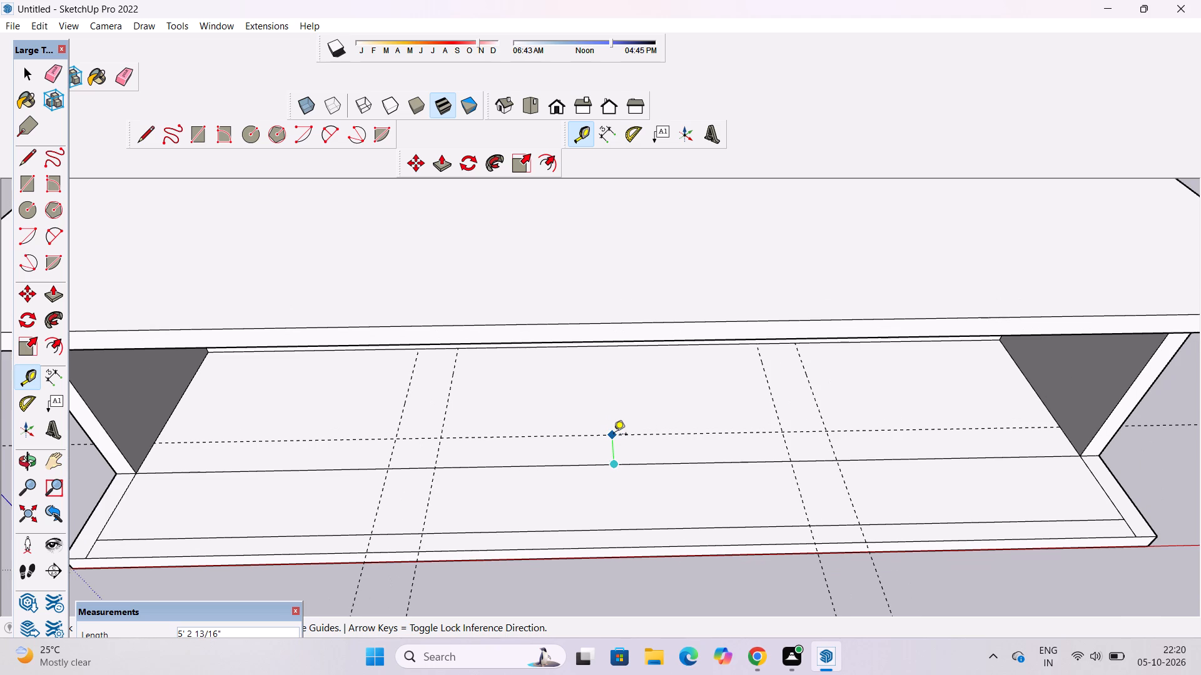
{"action": "scroll", "coordinate": [614, 435], "scroll_direction": "up", "scroll_amount": 2}
{"action": "type", "text": "7'"}
{"action": "key", "text": "Return"}
Draw lines outlining a 6' by 7' rectangle on the floor line, along the pair of cross guides farther from the origin.
{"action": "scroll", "coordinate": [590, 446], "scroll_direction": "down", "scroll_amount": 9}
{"action": "key", "text": "l"}
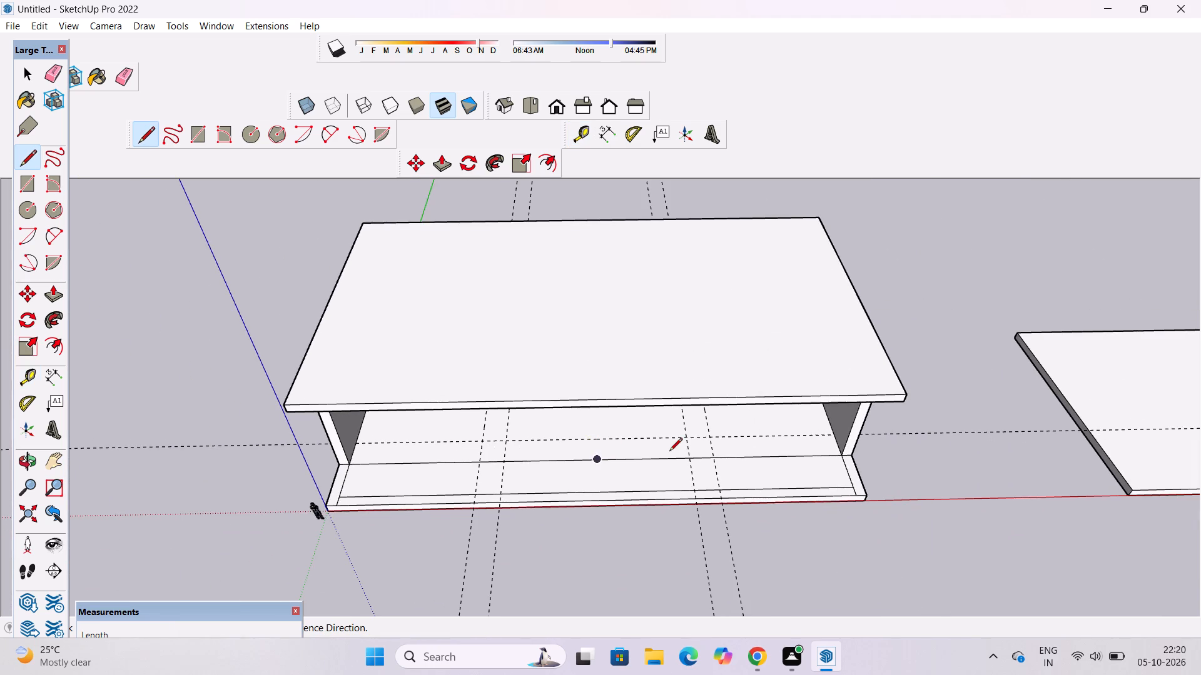
{"action": "scroll", "coordinate": [669, 452], "scroll_direction": "up", "scroll_amount": 9}
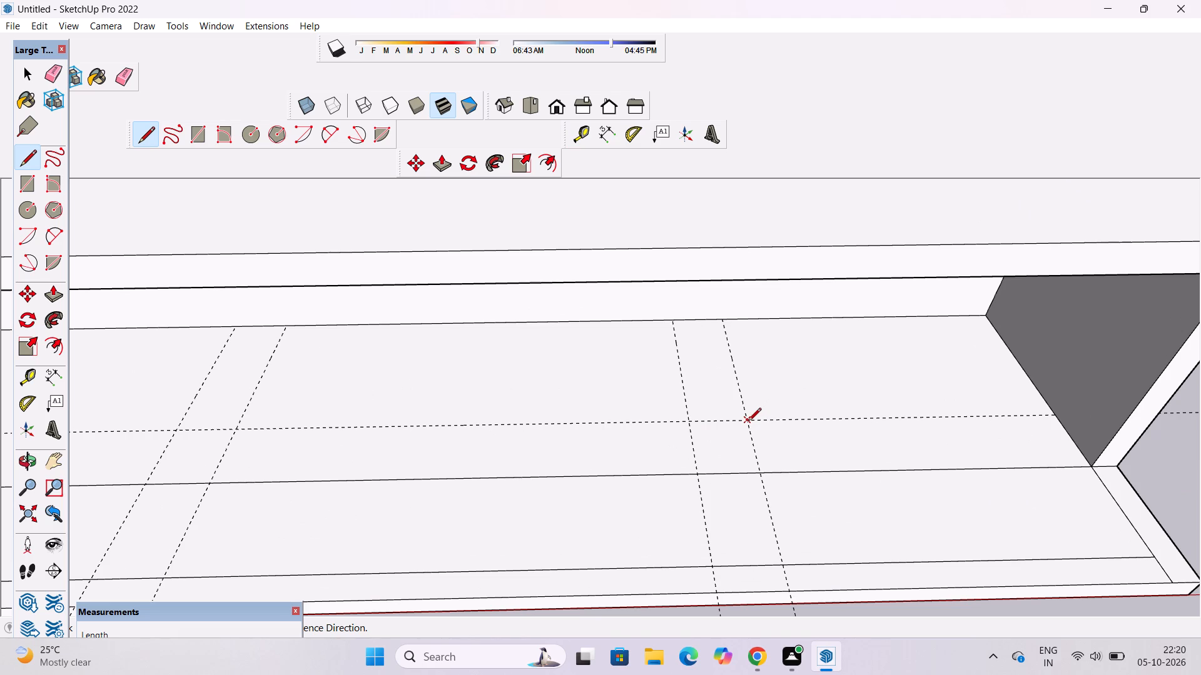
{"action": "left_click", "coordinate": [748, 422]}
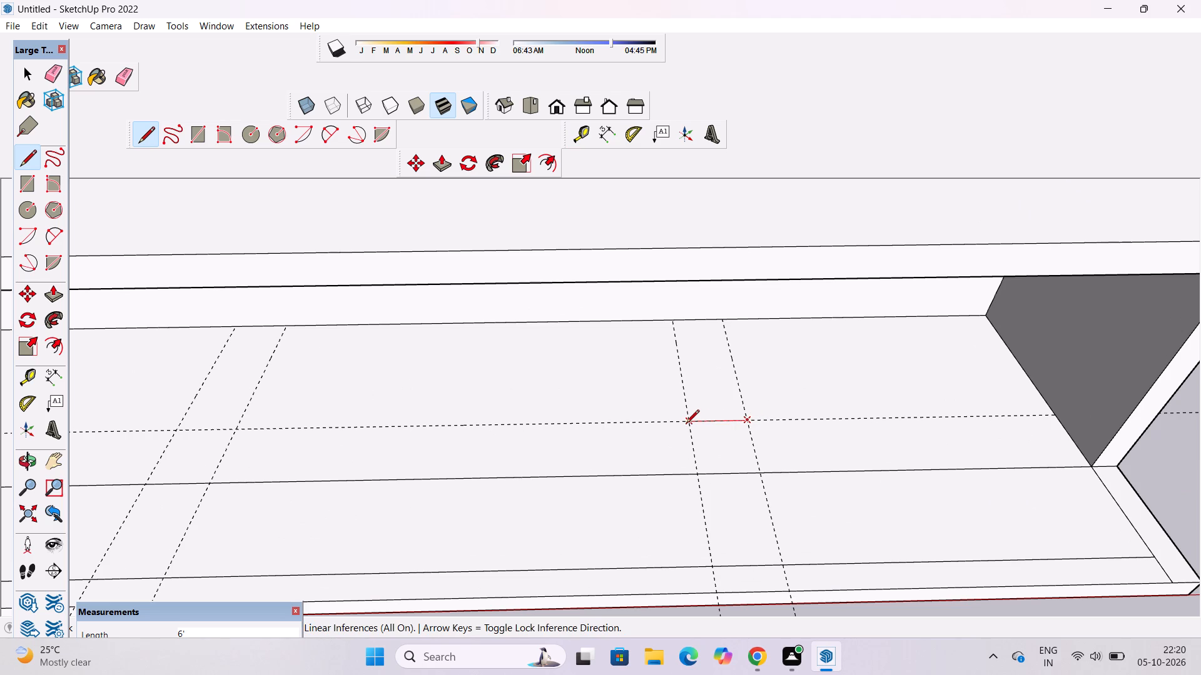
{"action": "left_click", "coordinate": [686, 424]}
{"action": "left_click", "coordinate": [698, 472]}
{"action": "key", "text": "space"}
{"action": "type", "text": "l"}
{"action": "scroll", "coordinate": [745, 433], "scroll_direction": "up", "scroll_amount": 3}
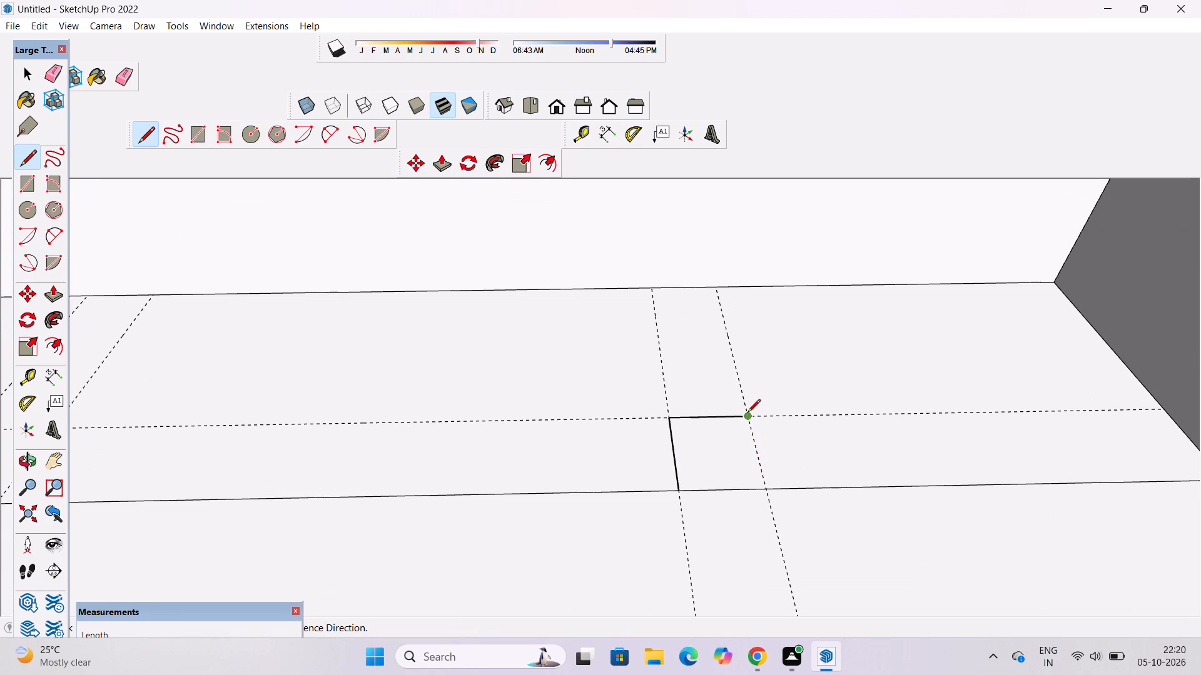
{"action": "left_click", "coordinate": [746, 419]}
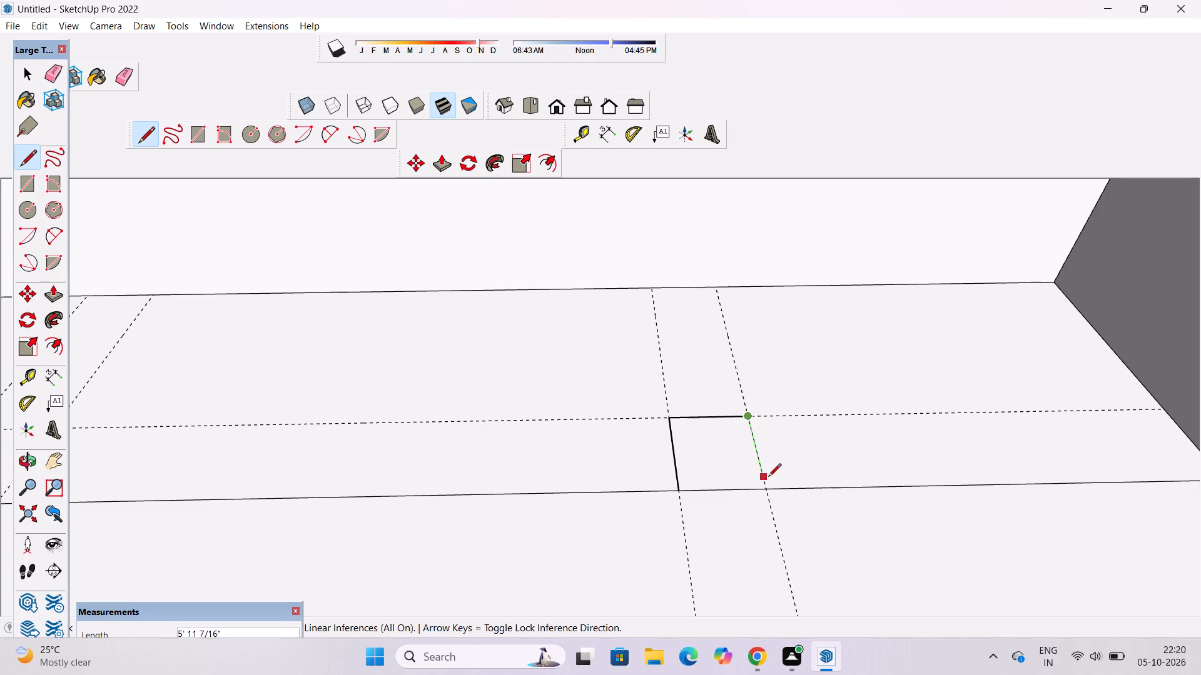
{"action": "left_click", "coordinate": [770, 488]}
{"action": "scroll", "coordinate": [688, 455], "scroll_direction": "down", "scroll_amount": 2}
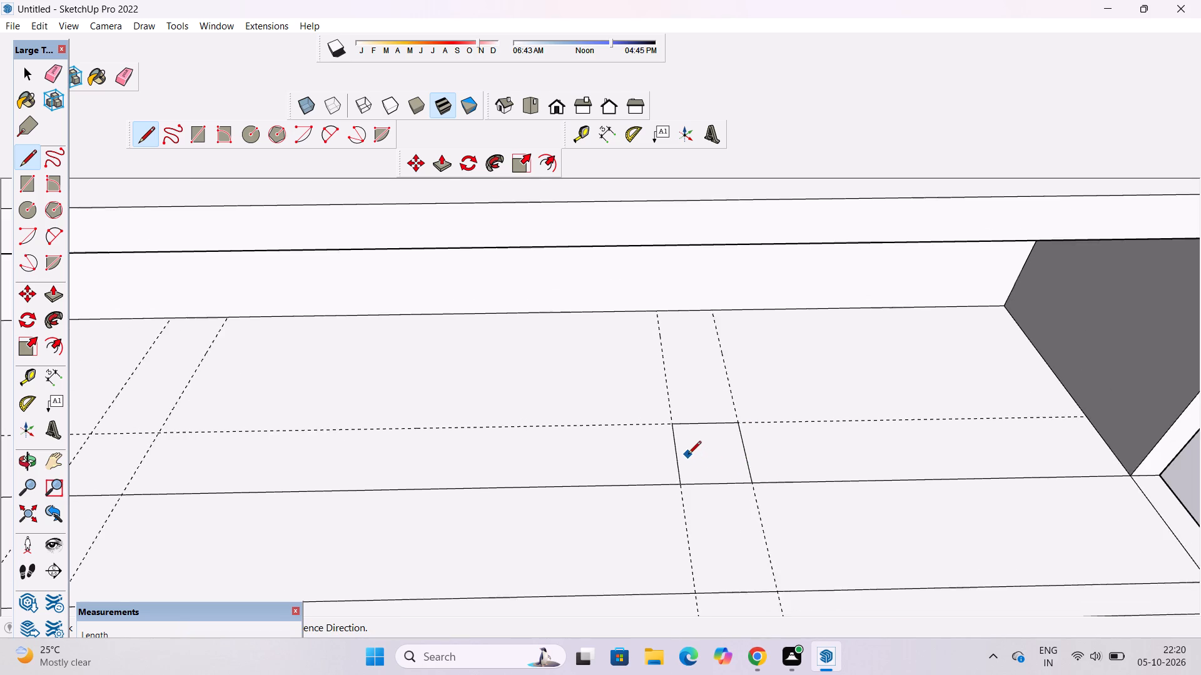
{"action": "scroll", "coordinate": [688, 455], "scroll_direction": "down", "scroll_amount": 1}
{"action": "key", "text": "space"}
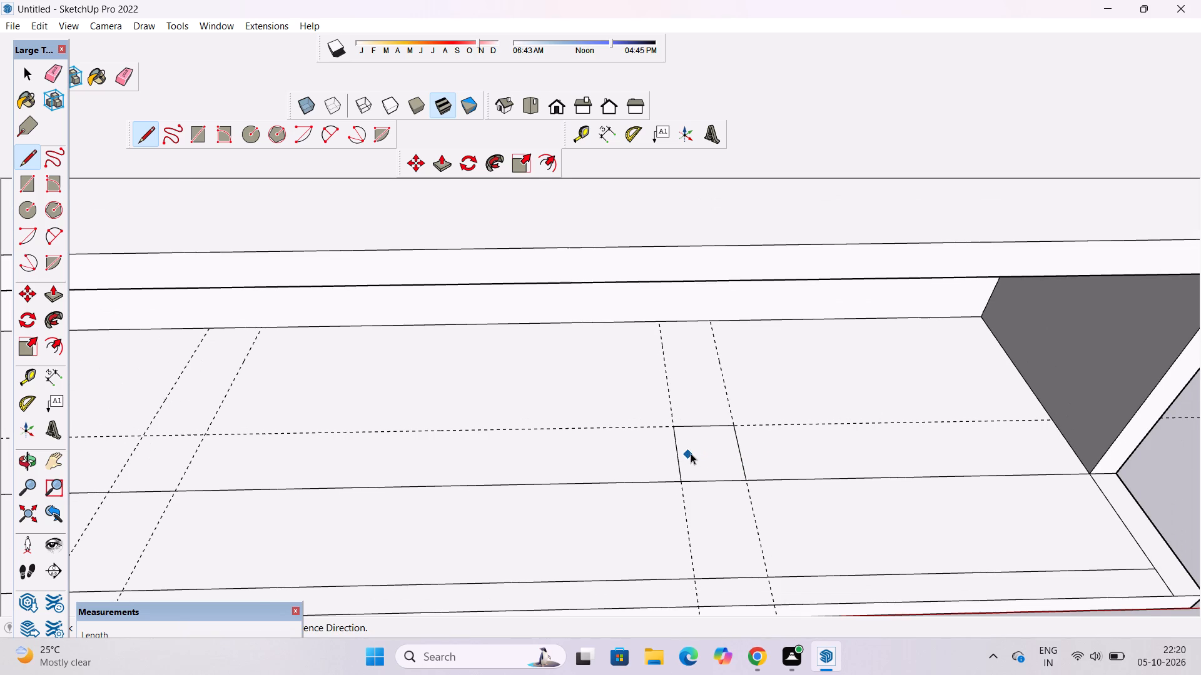
Draw lines outlining a second 6' by 7' rectangle on the floor line, along the pair of cross guides nearer the origin.
{"action": "scroll", "coordinate": [691, 453], "scroll_direction": "down", "scroll_amount": 1}
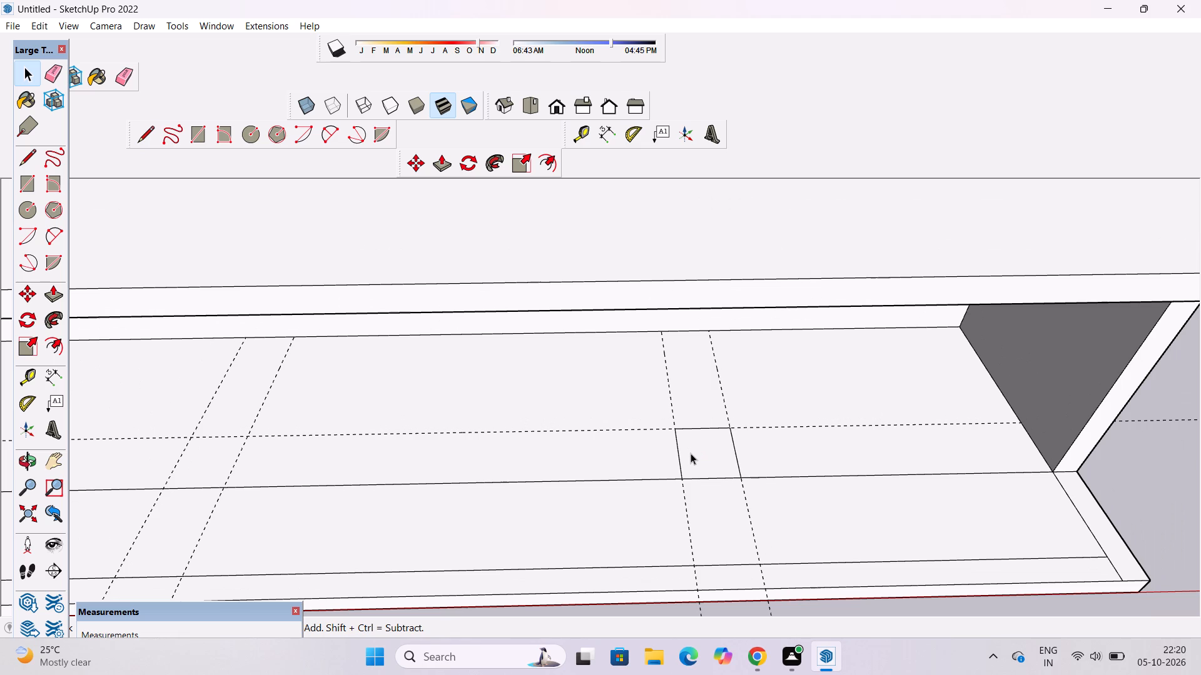
{"action": "scroll", "coordinate": [691, 453], "scroll_direction": "down", "scroll_amount": 8}
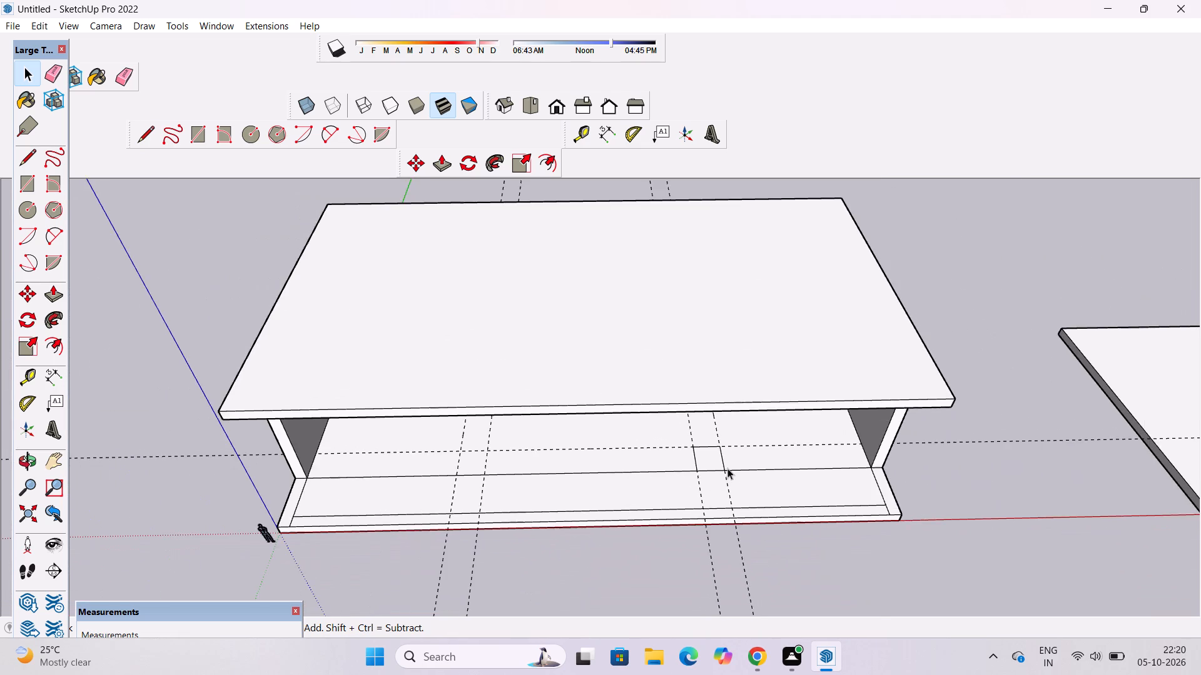
{"action": "scroll", "coordinate": [420, 505], "scroll_direction": "up", "scroll_amount": 4}
{"action": "key", "text": "l"}
{"action": "scroll", "coordinate": [496, 450], "scroll_direction": "up", "scroll_amount": 5}
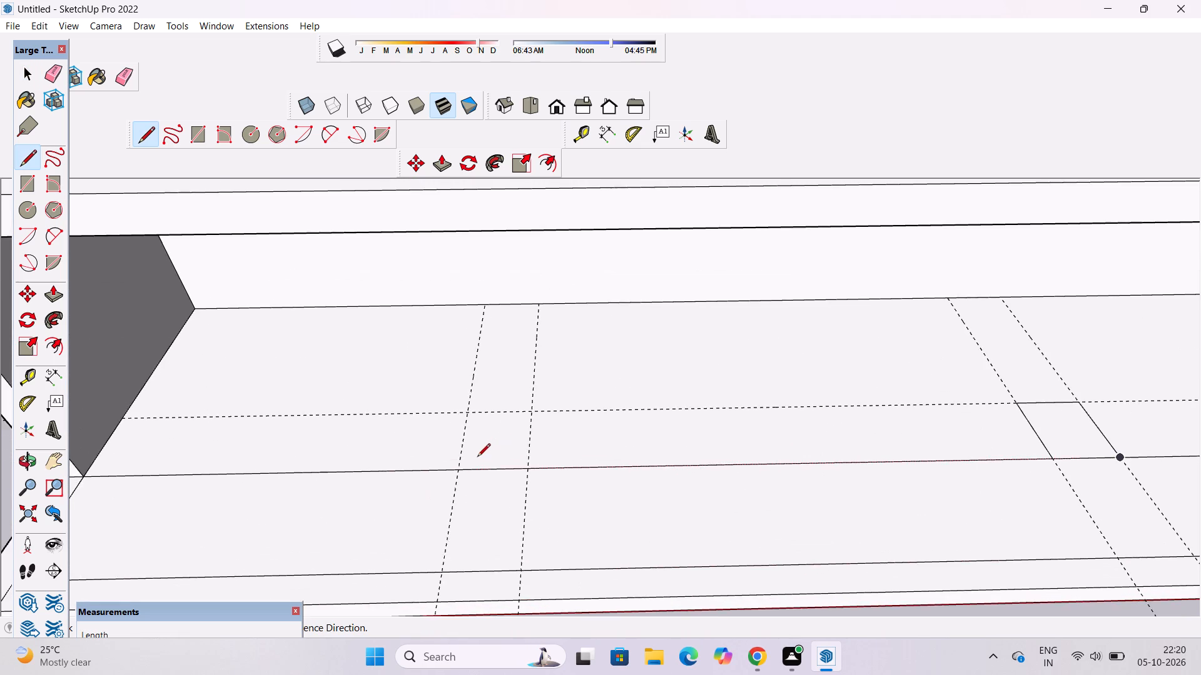
{"action": "scroll", "coordinate": [477, 459], "scroll_direction": "up", "scroll_amount": 8}
{"action": "left_click", "coordinate": [434, 483]}
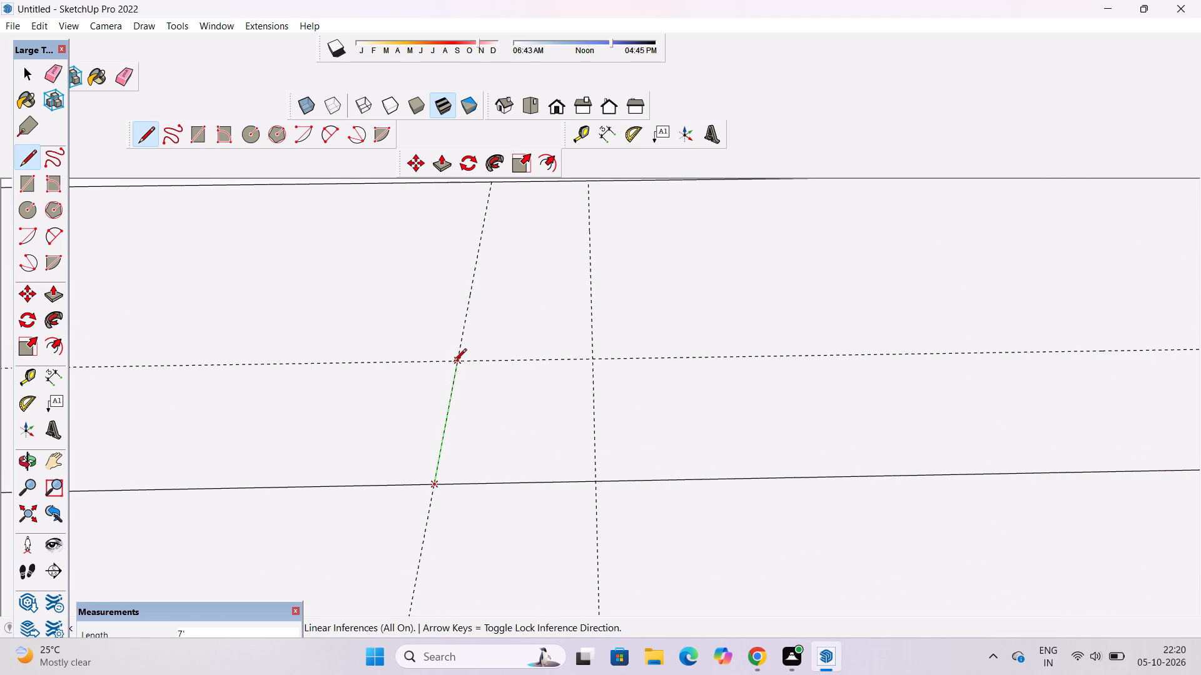
{"action": "left_click", "coordinate": [454, 362]}
{"action": "left_click", "coordinate": [597, 357]}
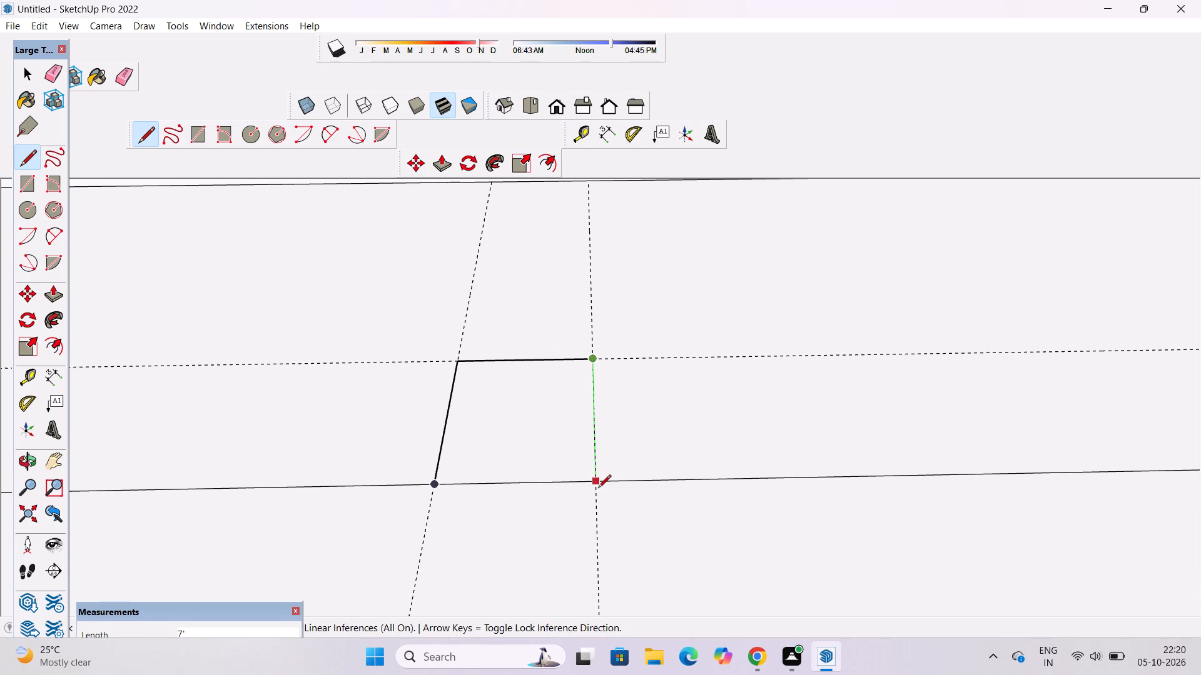
{"action": "left_click", "coordinate": [594, 484]}
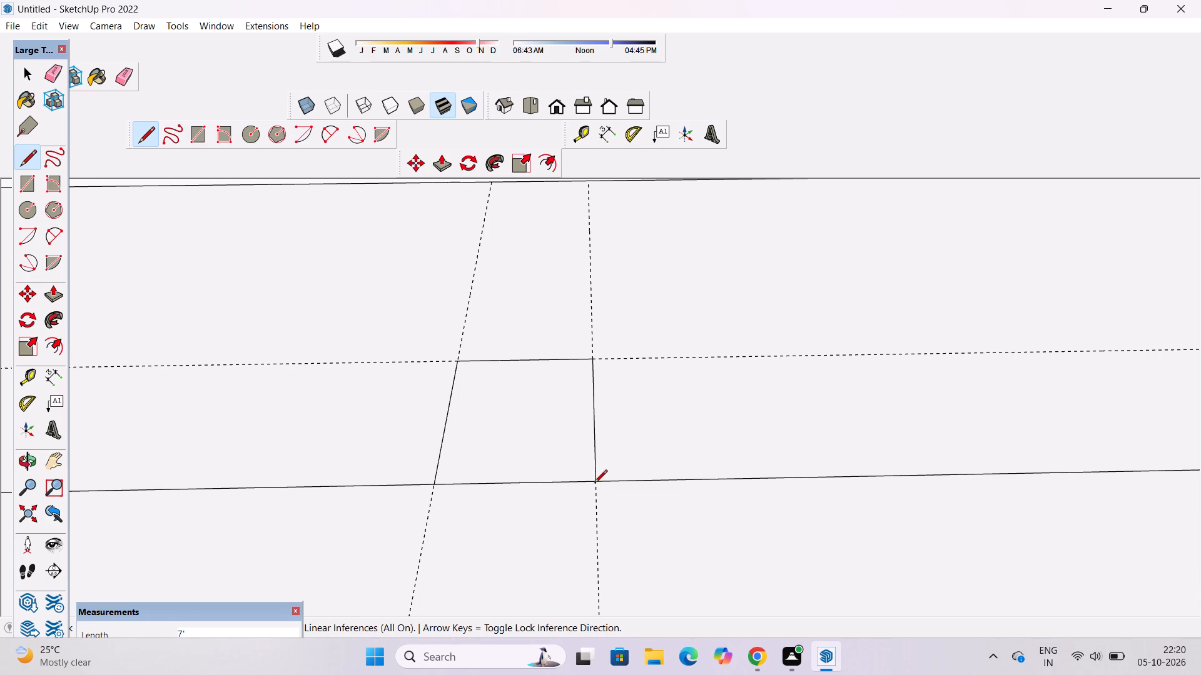
{"action": "scroll", "coordinate": [594, 484], "scroll_direction": "down", "scroll_amount": 5}
{"action": "key", "text": "space"}
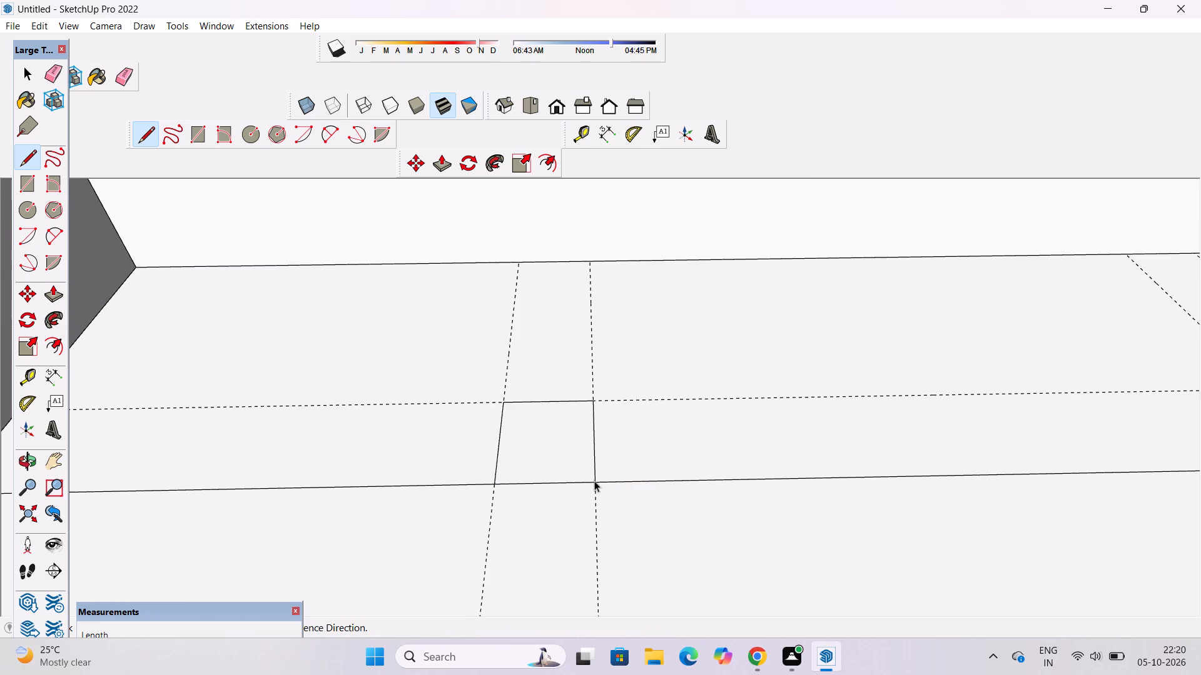
Erase the long guide and the four cross guides on the floor.
{"action": "scroll", "coordinate": [592, 484], "scroll_direction": "down", "scroll_amount": 5}
{"action": "key", "text": "e"}
{"action": "scroll", "coordinate": [475, 483], "scroll_direction": "down", "scroll_amount": 5}
{"action": "scroll", "coordinate": [484, 480], "scroll_direction": "up", "scroll_amount": 4}
{"action": "left_click_drag", "start_coordinate": [458, 424], "coordinate": [459, 451]}
{"action": "left_click_drag", "start_coordinate": [500, 404], "coordinate": [590, 410]}
{"action": "scroll", "coordinate": [379, 430], "scroll_direction": "down", "scroll_amount": 6}
{"action": "scroll", "coordinate": [857, 449], "scroll_direction": "up", "scroll_amount": 4}
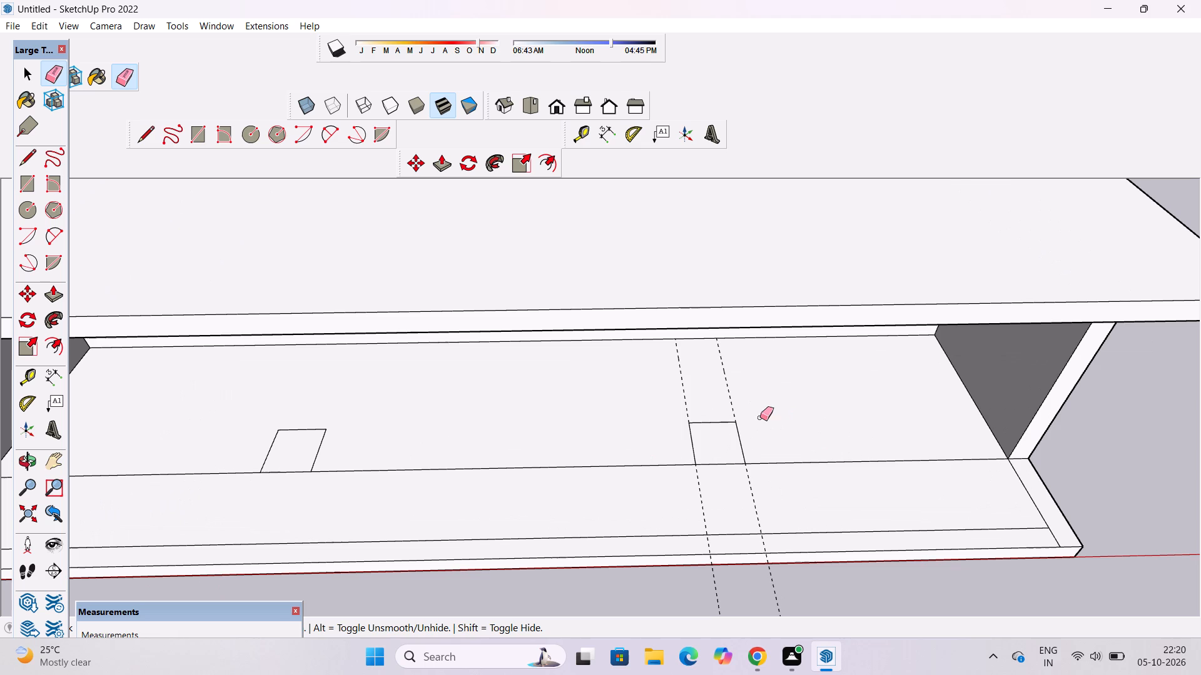
{"action": "left_click_drag", "start_coordinate": [763, 397], "coordinate": [673, 411]}
{"action": "left_click_drag", "start_coordinate": [691, 396], "coordinate": [678, 400]}
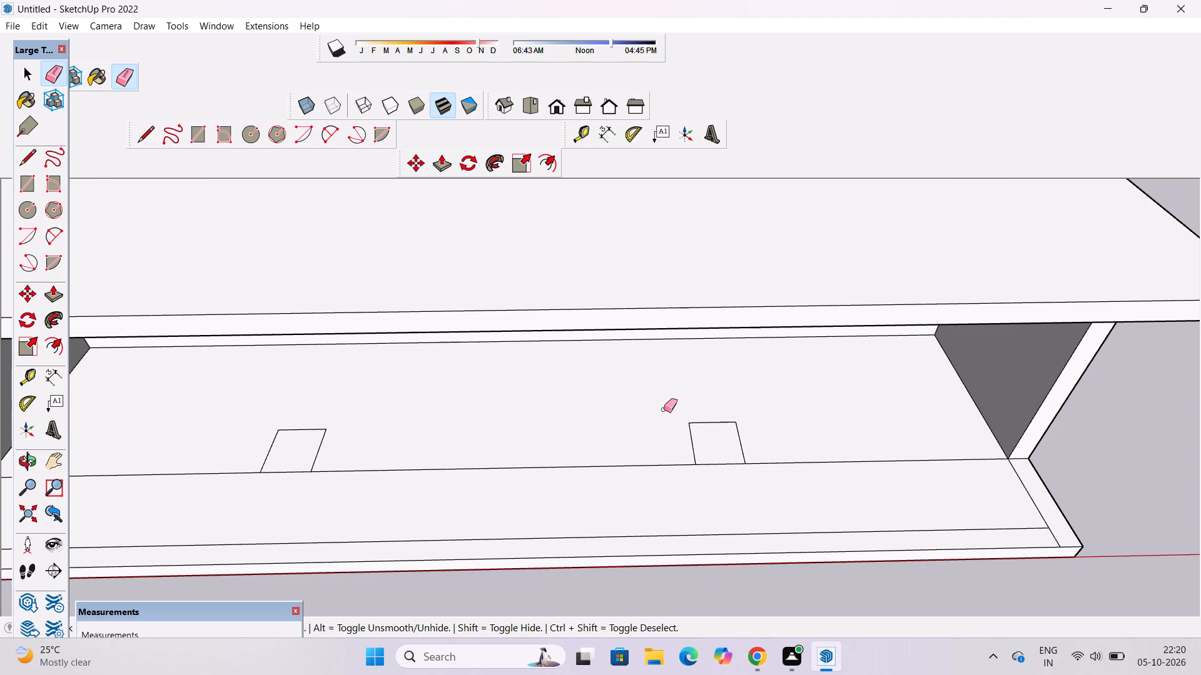
Examine the two small rectangles on the floor from the front and up close.
{"action": "key", "text": "space"}
{"action": "type", "text": "o"}
{"action": "scroll", "coordinate": [661, 411], "scroll_direction": "down", "scroll_amount": 10}
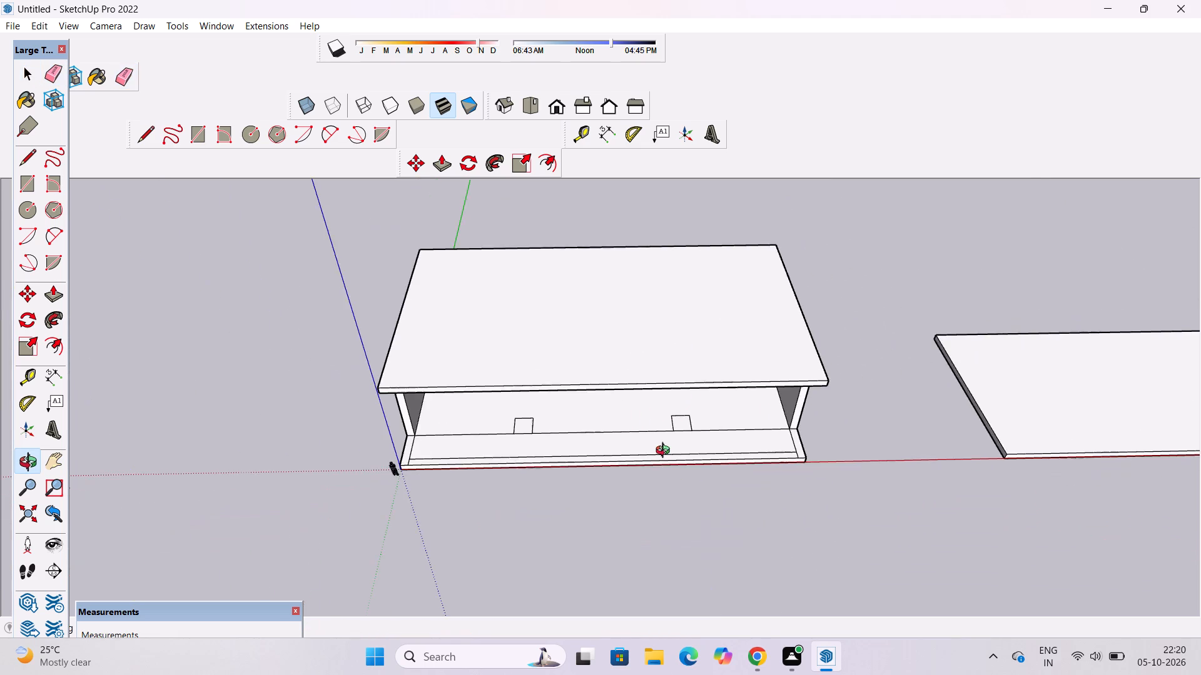
{"action": "left_click_drag", "start_coordinate": [679, 486], "coordinate": [681, 414]}
{"action": "scroll", "coordinate": [652, 433], "scroll_direction": "up", "scroll_amount": 3}
{"action": "left_click_drag", "start_coordinate": [651, 448], "coordinate": [657, 424], "text": "shift"}
{"action": "left_click_drag", "start_coordinate": [657, 424], "coordinate": [662, 432]}
{"action": "scroll", "coordinate": [662, 432], "scroll_direction": "up", "scroll_amount": 2}
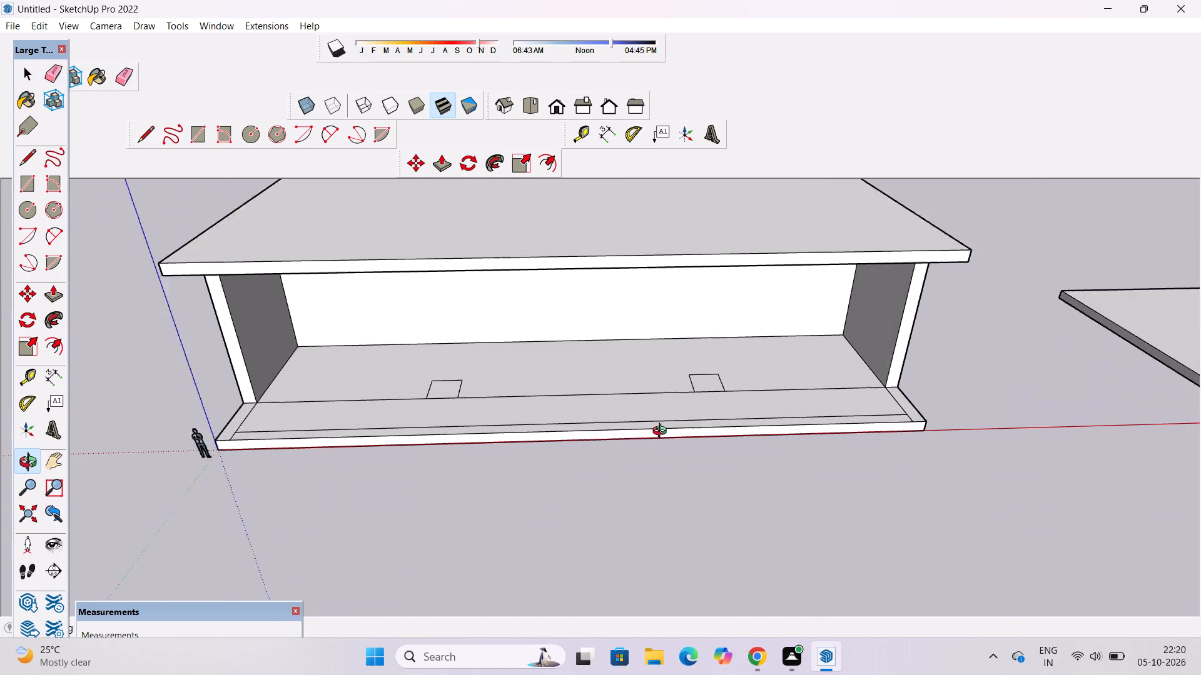
{"action": "scroll", "coordinate": [662, 432], "scroll_direction": "up", "scroll_amount": 1}
{"action": "left_click_drag", "start_coordinate": [662, 432], "coordinate": [674, 457], "text": "shift"}
{"action": "left_click_drag", "start_coordinate": [674, 457], "coordinate": [636, 459], "text": "shift"}
{"action": "left_click_drag", "start_coordinate": [636, 459], "coordinate": [644, 486]}
{"action": "scroll", "coordinate": [653, 483], "scroll_direction": "up", "scroll_amount": 2}
{"action": "left_click", "coordinate": [659, 469], "text": "shift"}
{"action": "scroll", "coordinate": [658, 469], "scroll_direction": "down", "scroll_amount": 2}
{"action": "left_click", "coordinate": [657, 467]}
{"action": "scroll", "coordinate": [667, 459], "scroll_direction": "up", "scroll_amount": 3}
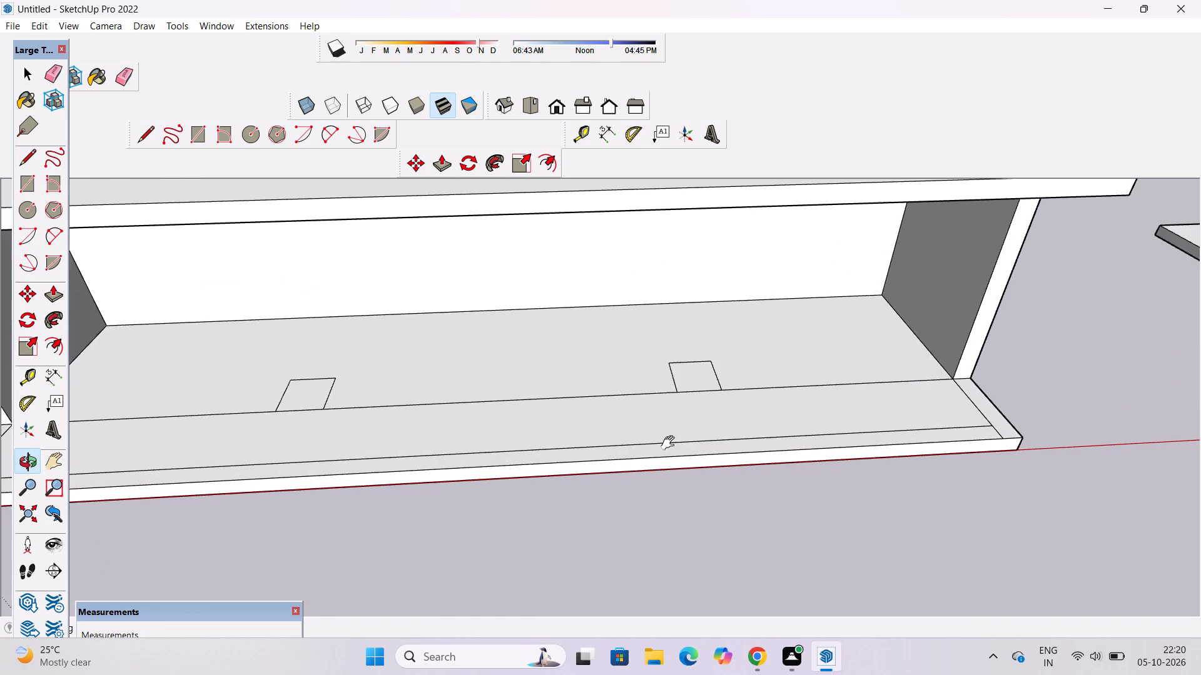
{"action": "left_click_drag", "start_coordinate": [669, 443], "coordinate": [639, 463], "text": "shift"}
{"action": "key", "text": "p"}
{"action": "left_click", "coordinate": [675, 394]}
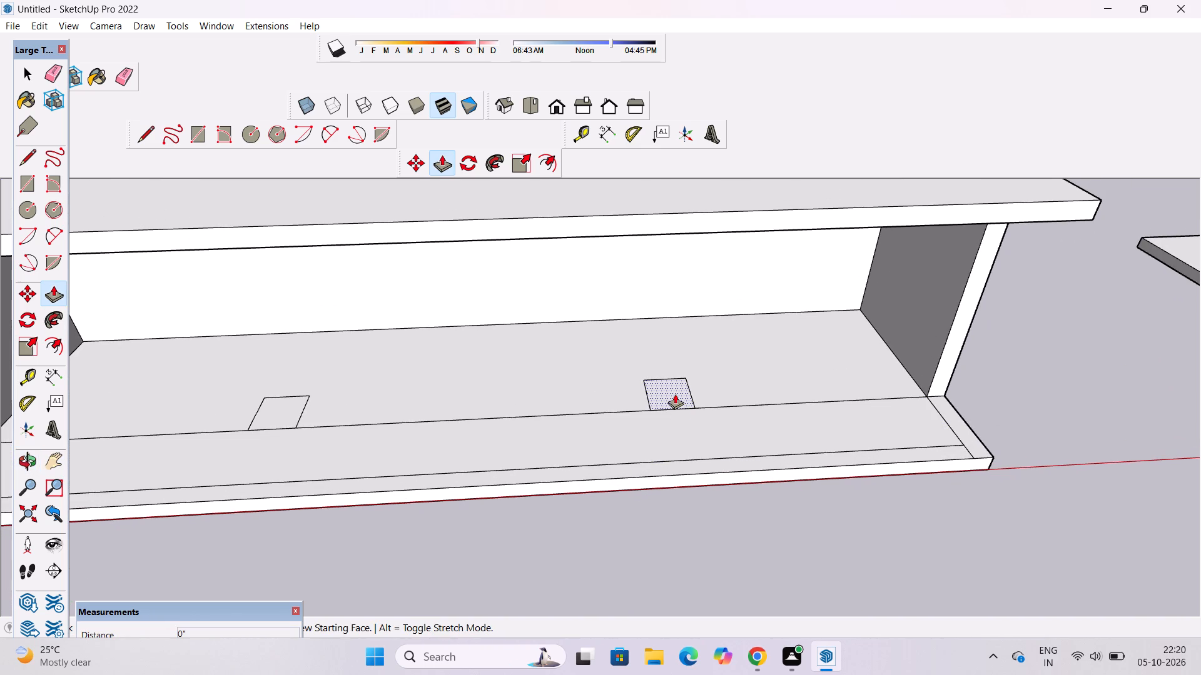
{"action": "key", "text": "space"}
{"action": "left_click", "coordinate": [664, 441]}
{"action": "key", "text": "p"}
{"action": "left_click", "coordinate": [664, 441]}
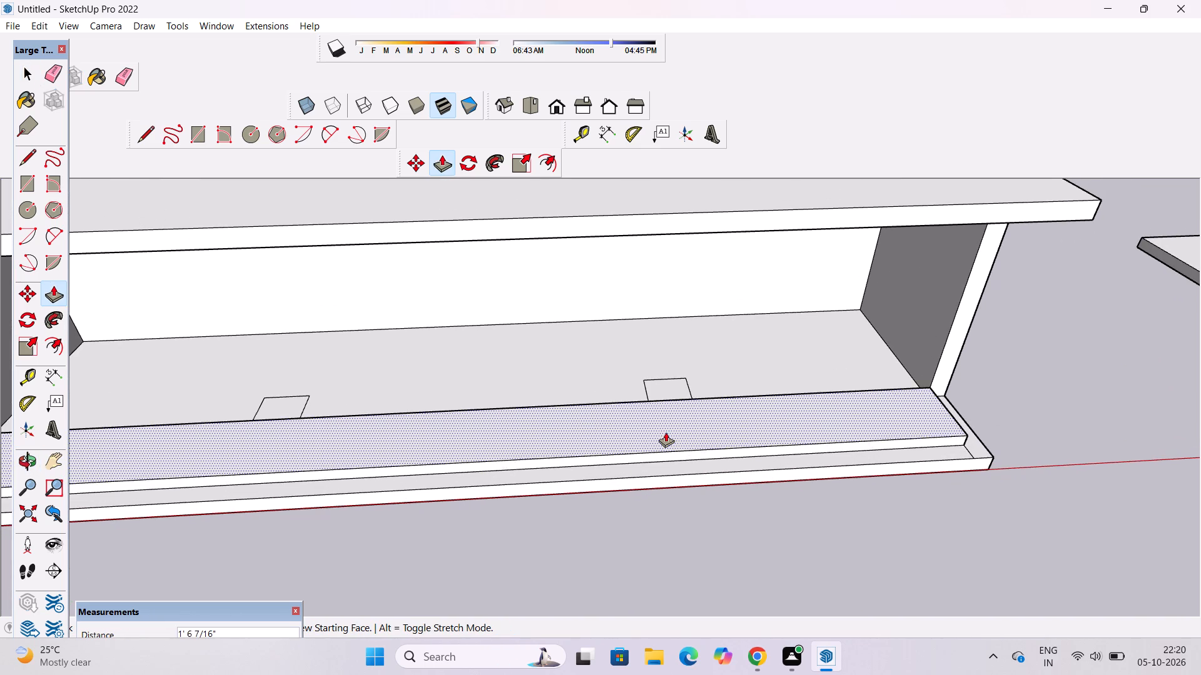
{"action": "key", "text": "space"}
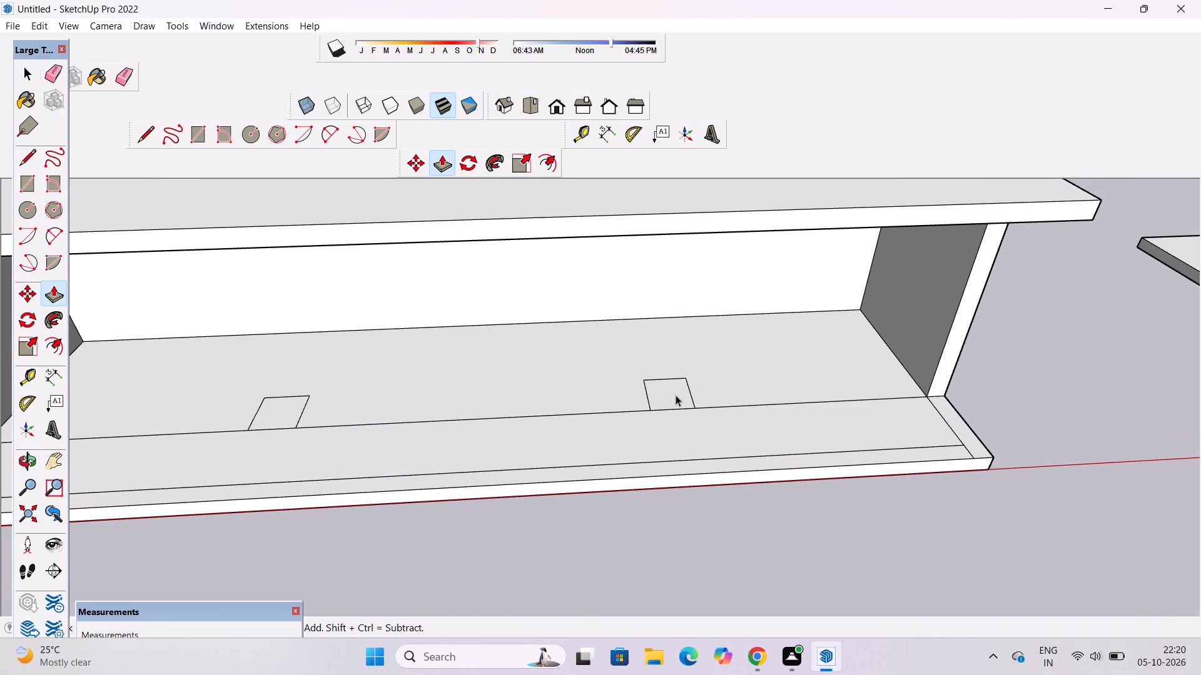
Push/Pull the small rectangle farther from the origin up 30' to the roof's underside to form a column.
{"action": "left_click", "coordinate": [676, 395]}
{"action": "key", "text": "p"}
{"action": "left_click", "coordinate": [676, 395]}
{"action": "key", "text": "o"}
{"action": "left_click_drag", "start_coordinate": [725, 487], "coordinate": [706, 369]}
{"action": "scroll", "coordinate": [706, 367], "scroll_direction": "down", "scroll_amount": 4}
{"action": "left_click_drag", "start_coordinate": [706, 367], "coordinate": [737, 492], "text": "shift"}
{"action": "left_click_drag", "start_coordinate": [722, 446], "coordinate": [718, 411]}
{"action": "scroll", "coordinate": [723, 426], "scroll_direction": "up", "scroll_amount": 4}
{"action": "left_click_drag", "start_coordinate": [723, 438], "coordinate": [714, 399]}
{"action": "left_click_drag", "start_coordinate": [714, 399], "coordinate": [716, 436]}
{"action": "left_click_drag", "start_coordinate": [716, 437], "coordinate": [710, 403]}
{"action": "left_click_drag", "start_coordinate": [707, 416], "coordinate": [709, 438]}
{"action": "key", "text": "p"}
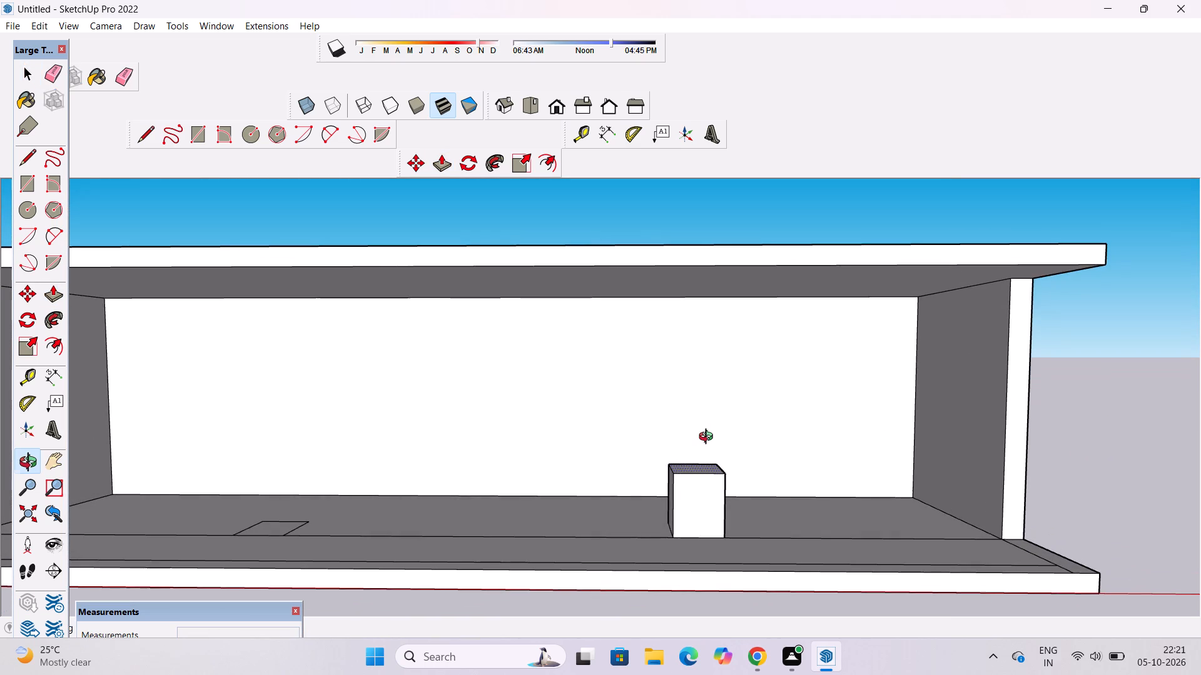
{"action": "left_click", "coordinate": [776, 284]}
Examine the building front with its column and the remaining floor rectangle from front and raised viewpoints.
{"action": "scroll", "coordinate": [766, 292], "scroll_direction": "down", "scroll_amount": 4}
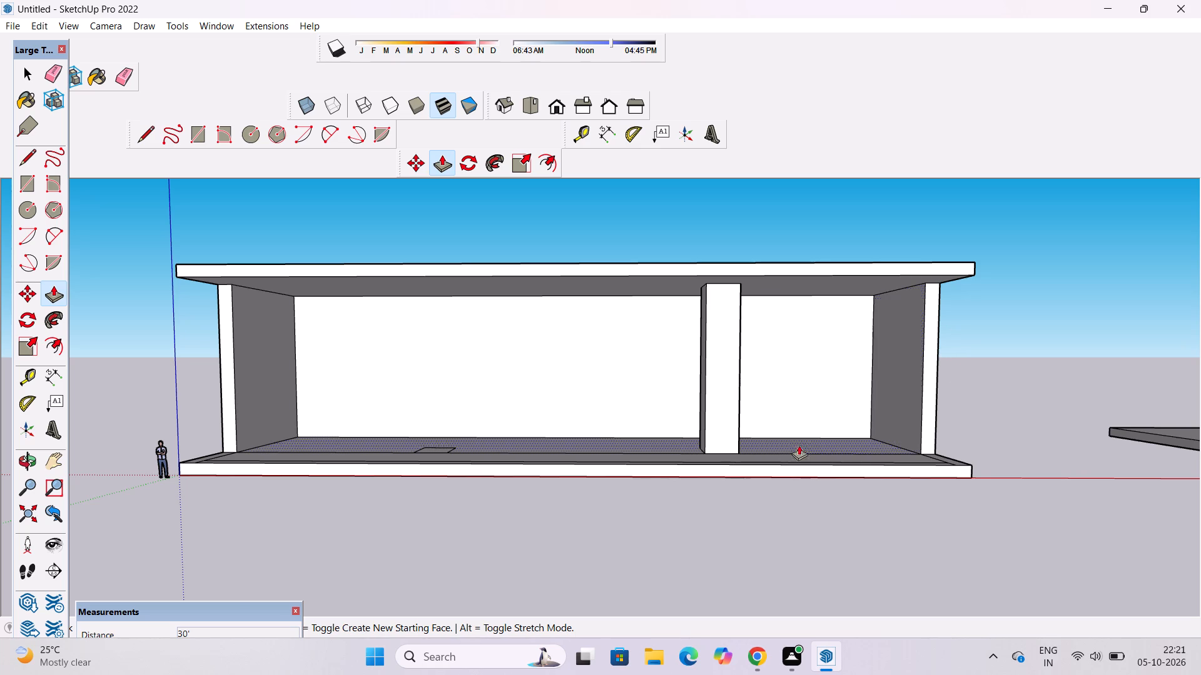
{"action": "scroll", "coordinate": [771, 454], "scroll_direction": "down", "scroll_amount": 1}
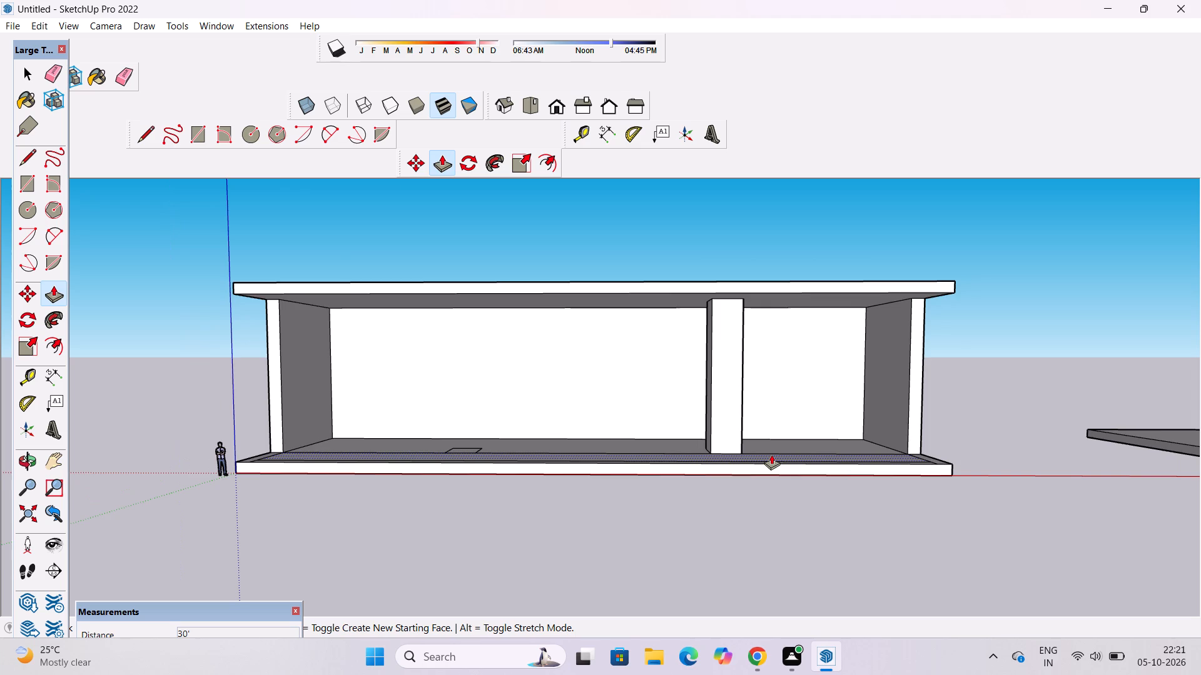
{"action": "scroll", "coordinate": [771, 454], "scroll_direction": "down", "scroll_amount": 4}
{"action": "scroll", "coordinate": [868, 437], "scroll_direction": "up", "scroll_amount": 4}
{"action": "key", "text": "space"}
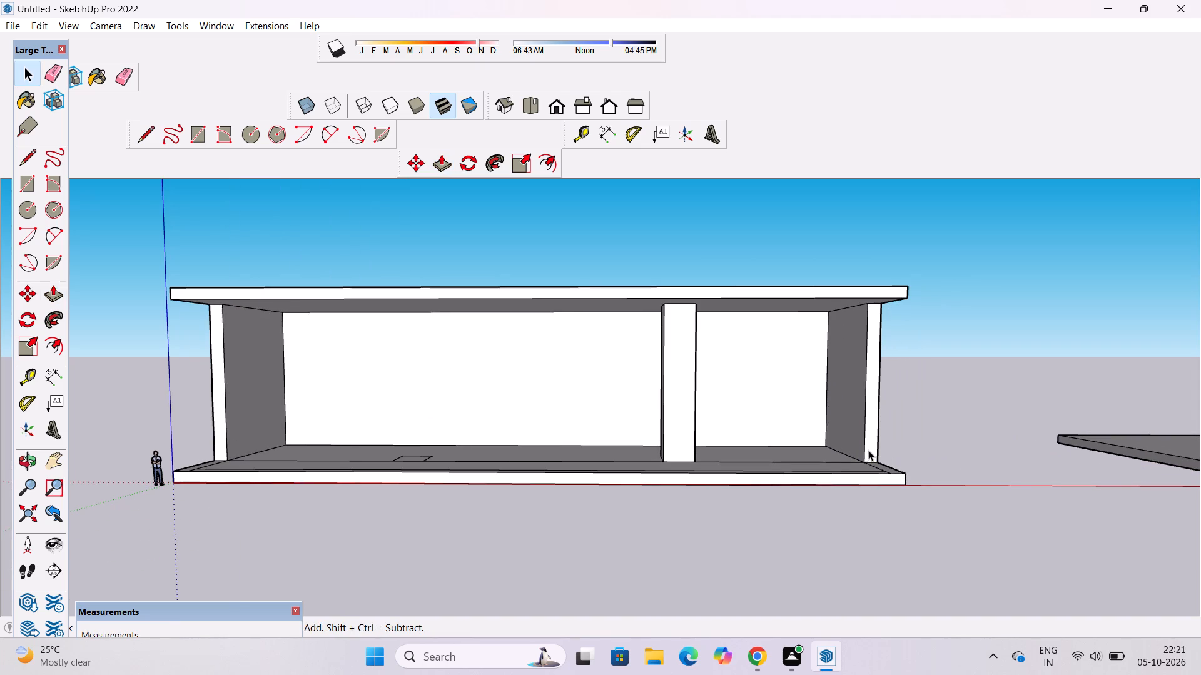
{"action": "key", "text": "o"}
{"action": "scroll", "coordinate": [852, 434], "scroll_direction": "down", "scroll_amount": 3}
{"action": "left_click_drag", "start_coordinate": [853, 413], "coordinate": [841, 481]}
{"action": "scroll", "coordinate": [841, 466], "scroll_direction": "up", "scroll_amount": 3}
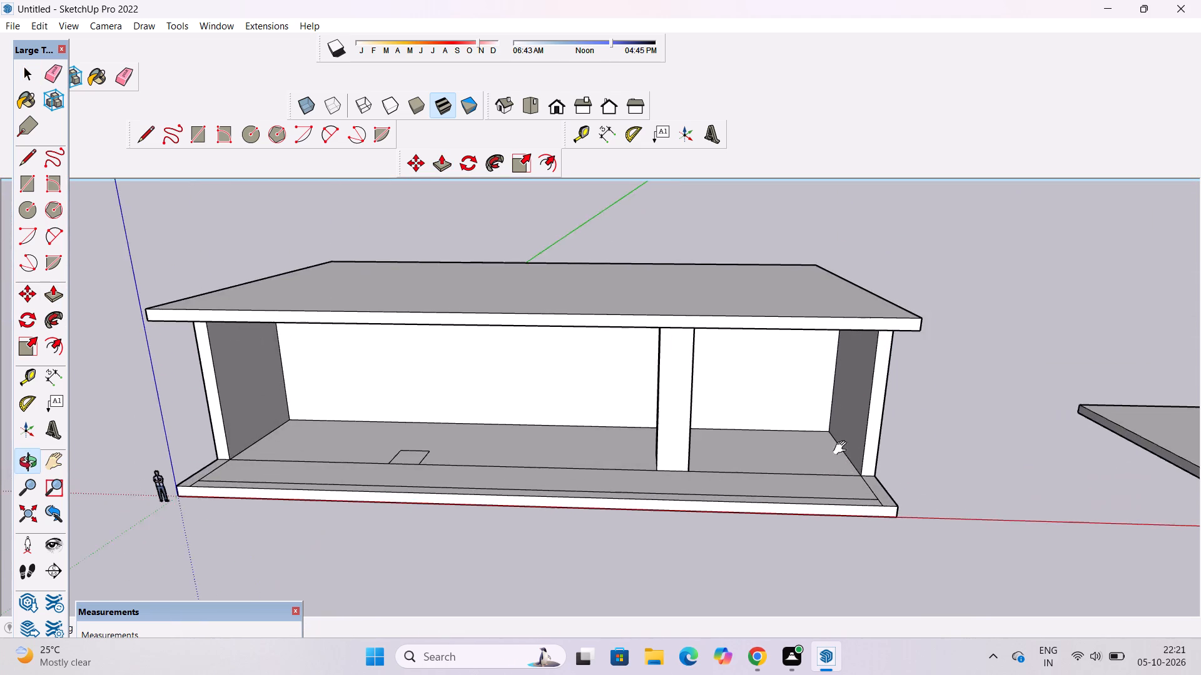
{"action": "left_click_drag", "start_coordinate": [843, 448], "coordinate": [789, 446], "text": "shift"}
{"action": "left_click_drag", "start_coordinate": [789, 446], "coordinate": [788, 459], "text": "shift"}
{"action": "left_click_drag", "start_coordinate": [785, 453], "coordinate": [761, 431]}
{"action": "left_click", "coordinate": [760, 431]}
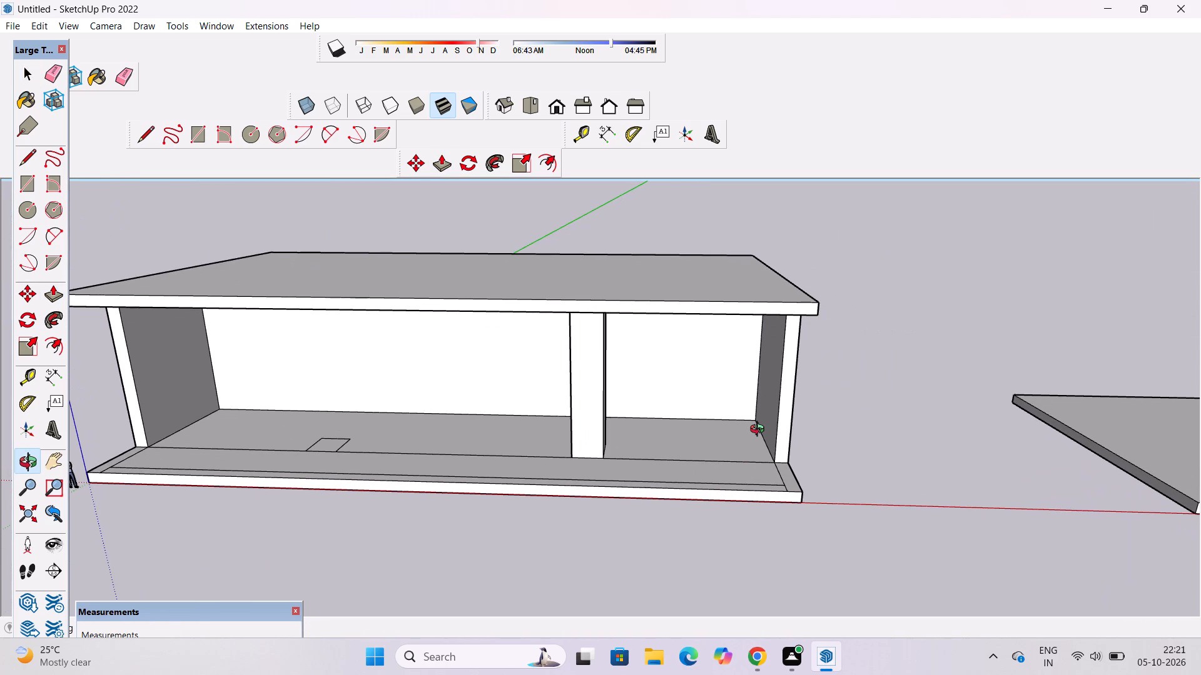
{"action": "scroll", "coordinate": [760, 431], "scroll_direction": "down", "scroll_amount": 1}
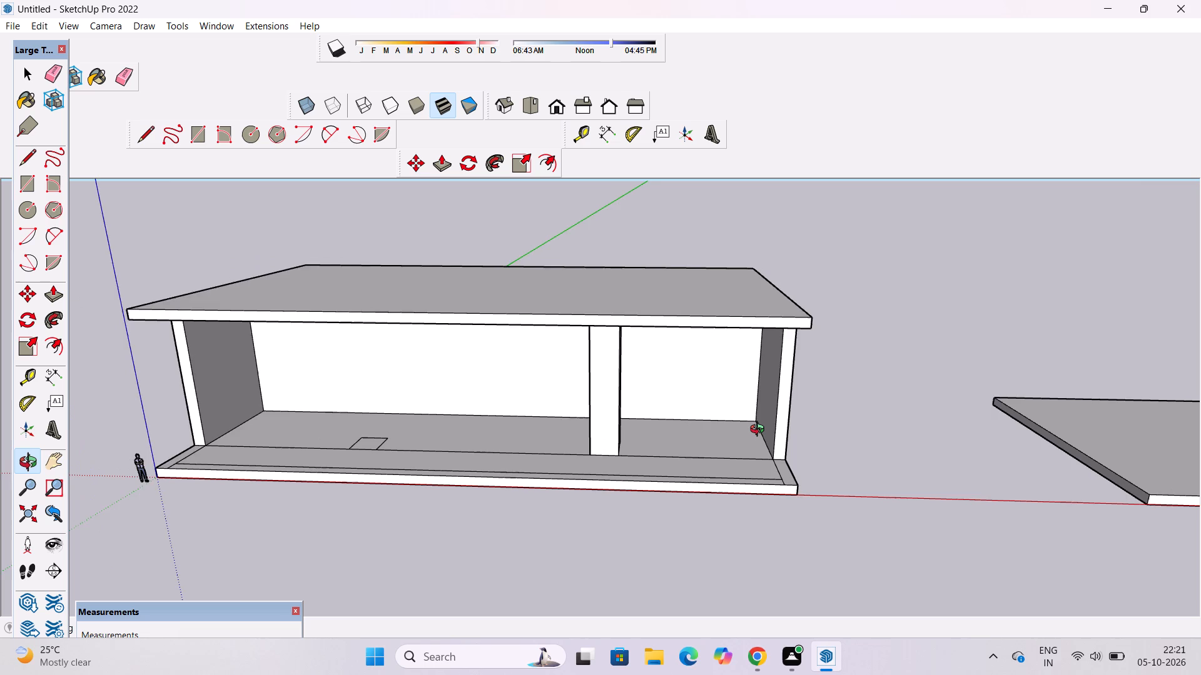
{"action": "scroll", "coordinate": [760, 431], "scroll_direction": "down", "scroll_amount": 1}
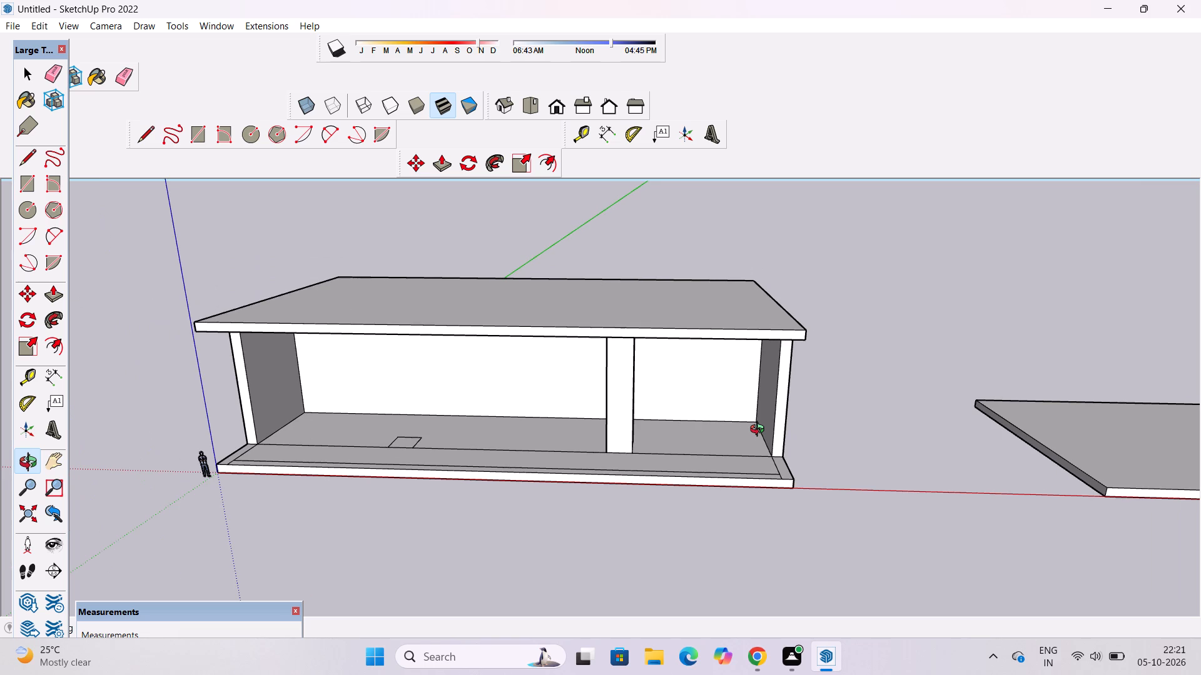
{"action": "scroll", "coordinate": [760, 431], "scroll_direction": "down", "scroll_amount": 3}
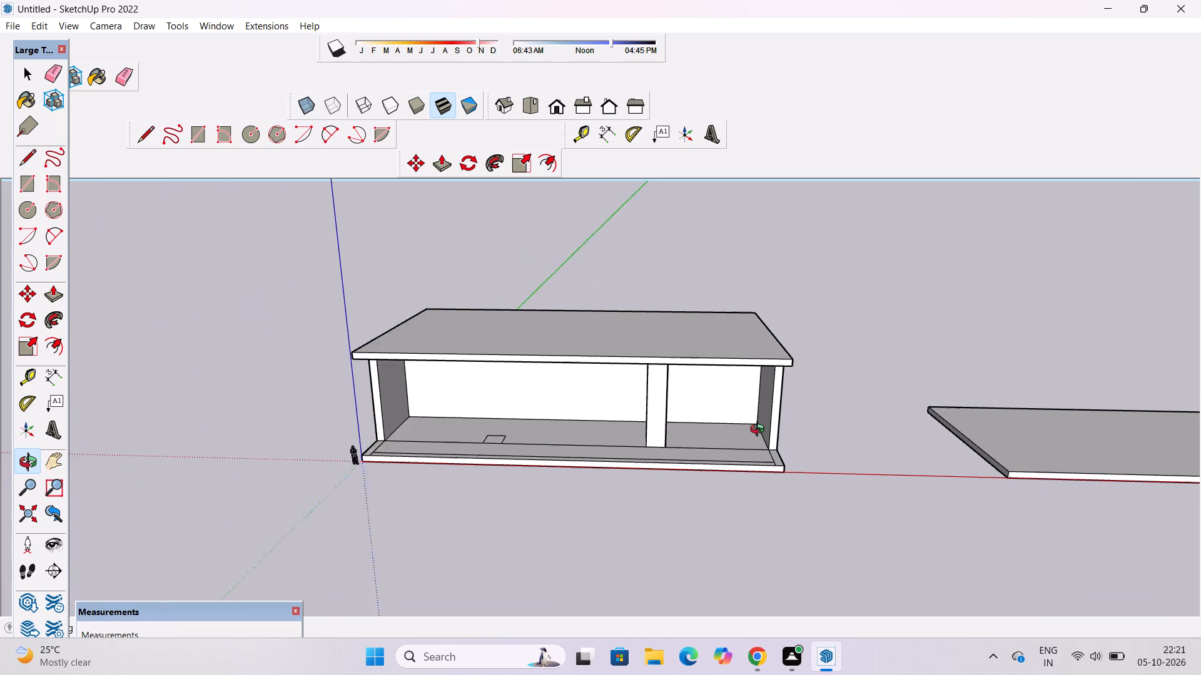
{"action": "scroll", "coordinate": [760, 431], "scroll_direction": "down", "scroll_amount": 1}
{"action": "scroll", "coordinate": [760, 431], "scroll_direction": "up", "scroll_amount": 2}
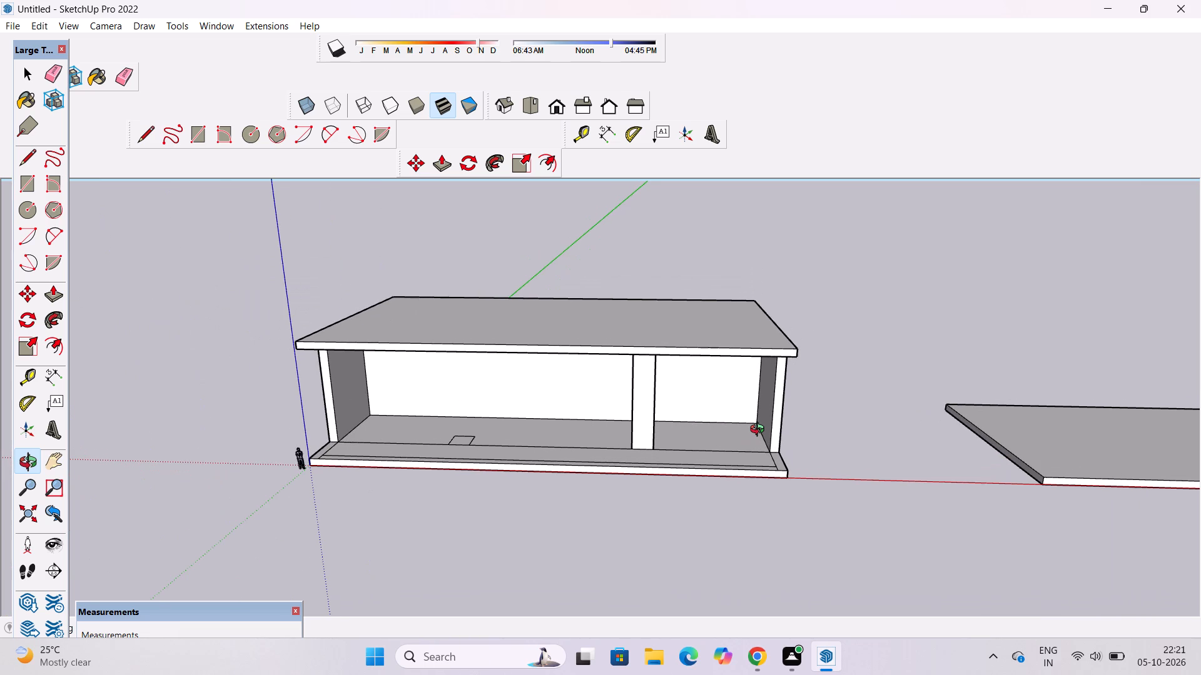
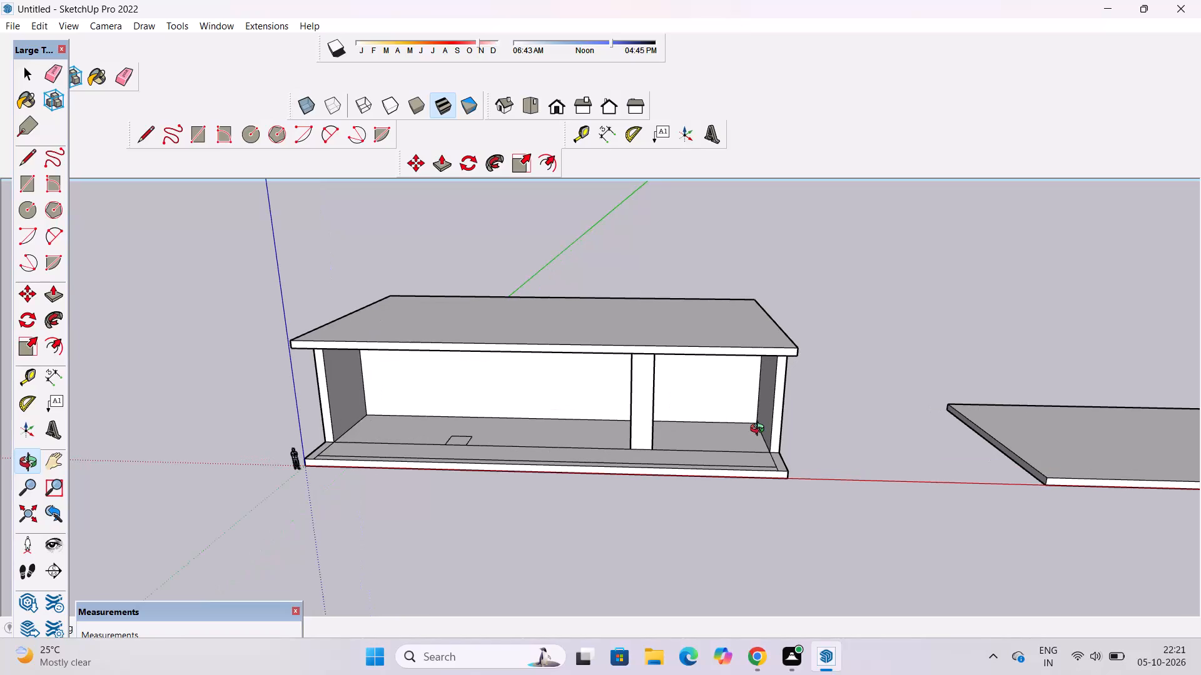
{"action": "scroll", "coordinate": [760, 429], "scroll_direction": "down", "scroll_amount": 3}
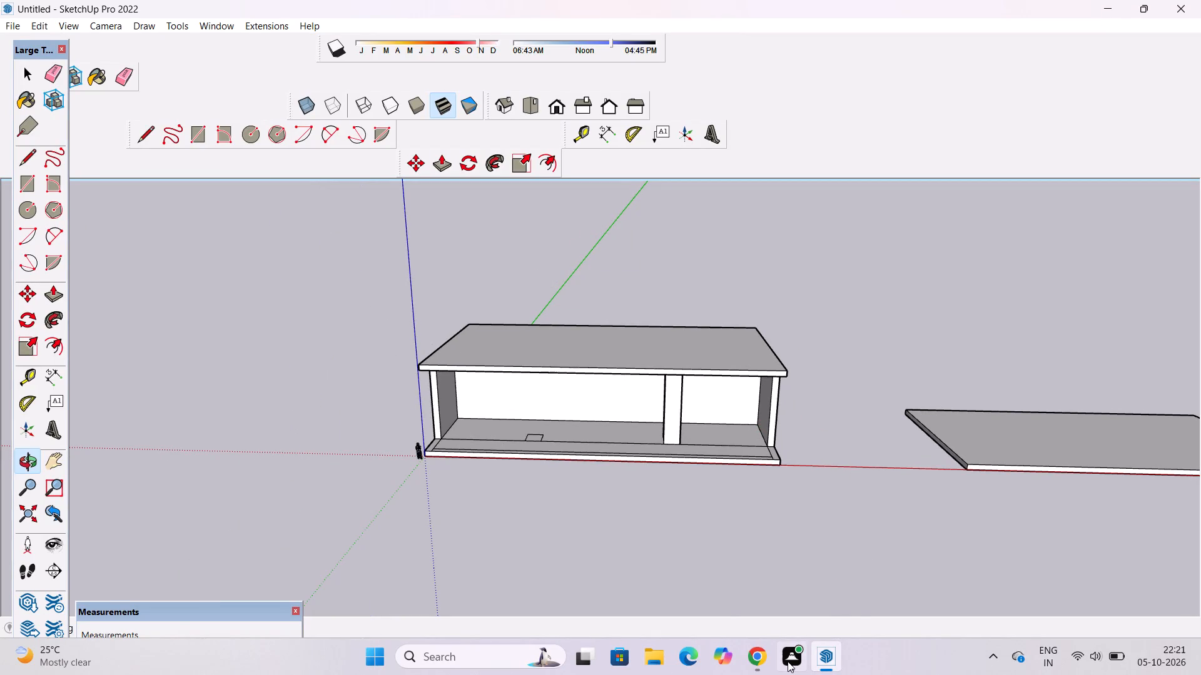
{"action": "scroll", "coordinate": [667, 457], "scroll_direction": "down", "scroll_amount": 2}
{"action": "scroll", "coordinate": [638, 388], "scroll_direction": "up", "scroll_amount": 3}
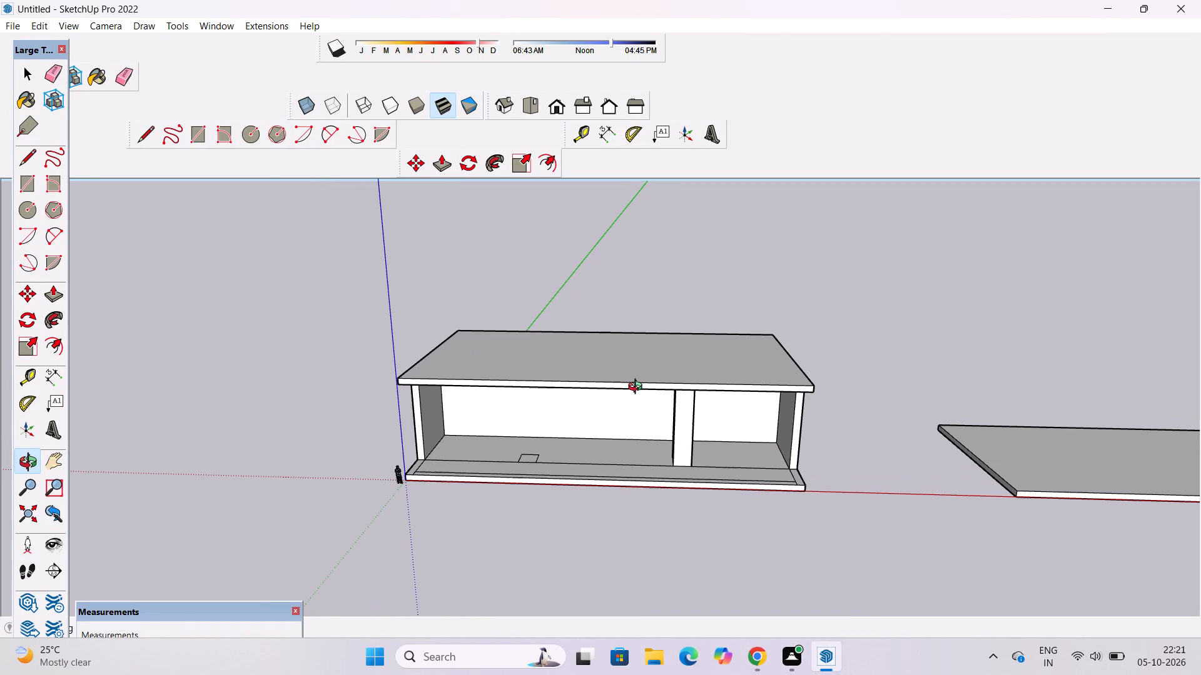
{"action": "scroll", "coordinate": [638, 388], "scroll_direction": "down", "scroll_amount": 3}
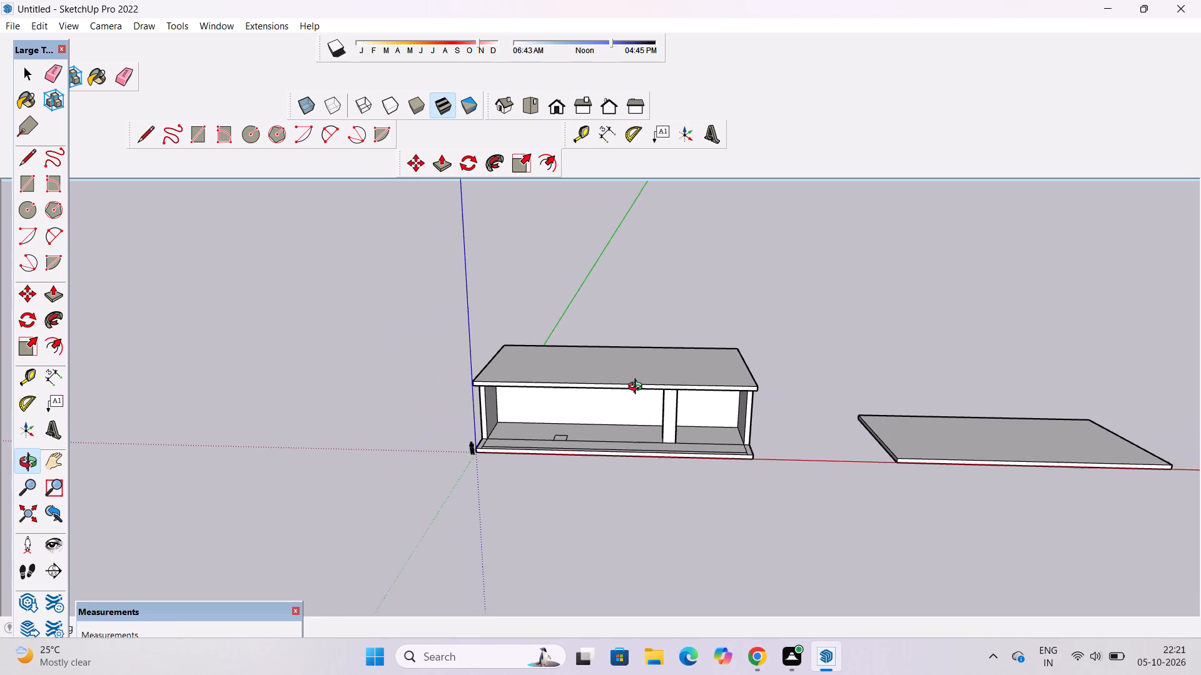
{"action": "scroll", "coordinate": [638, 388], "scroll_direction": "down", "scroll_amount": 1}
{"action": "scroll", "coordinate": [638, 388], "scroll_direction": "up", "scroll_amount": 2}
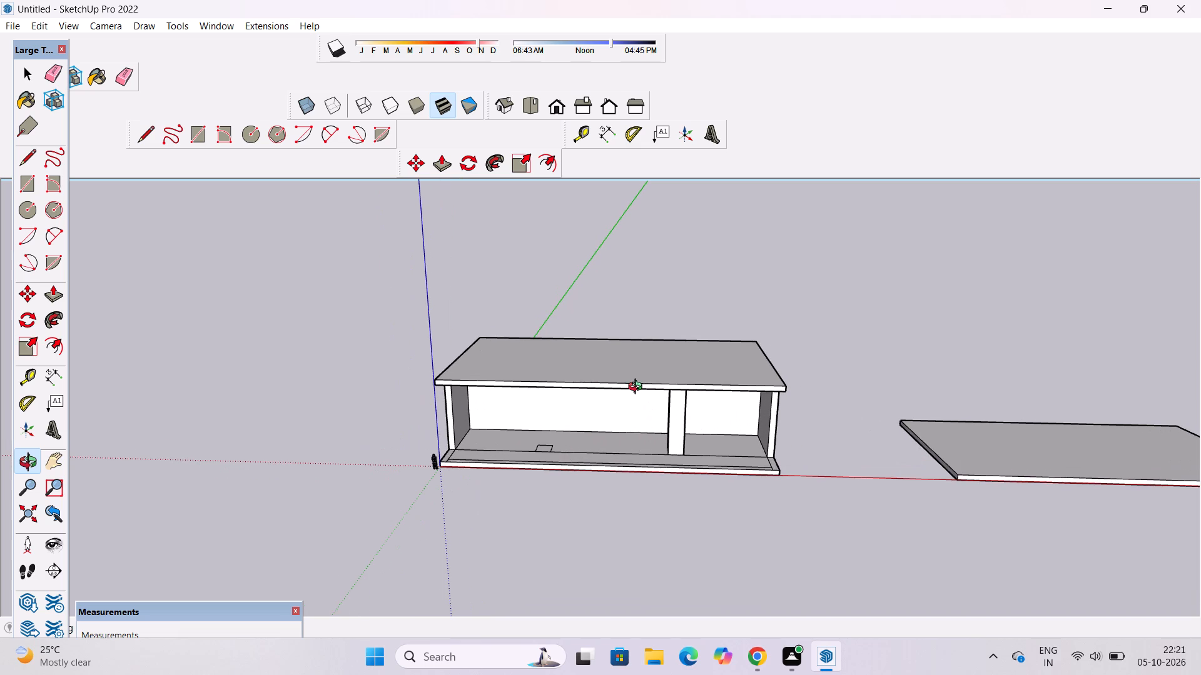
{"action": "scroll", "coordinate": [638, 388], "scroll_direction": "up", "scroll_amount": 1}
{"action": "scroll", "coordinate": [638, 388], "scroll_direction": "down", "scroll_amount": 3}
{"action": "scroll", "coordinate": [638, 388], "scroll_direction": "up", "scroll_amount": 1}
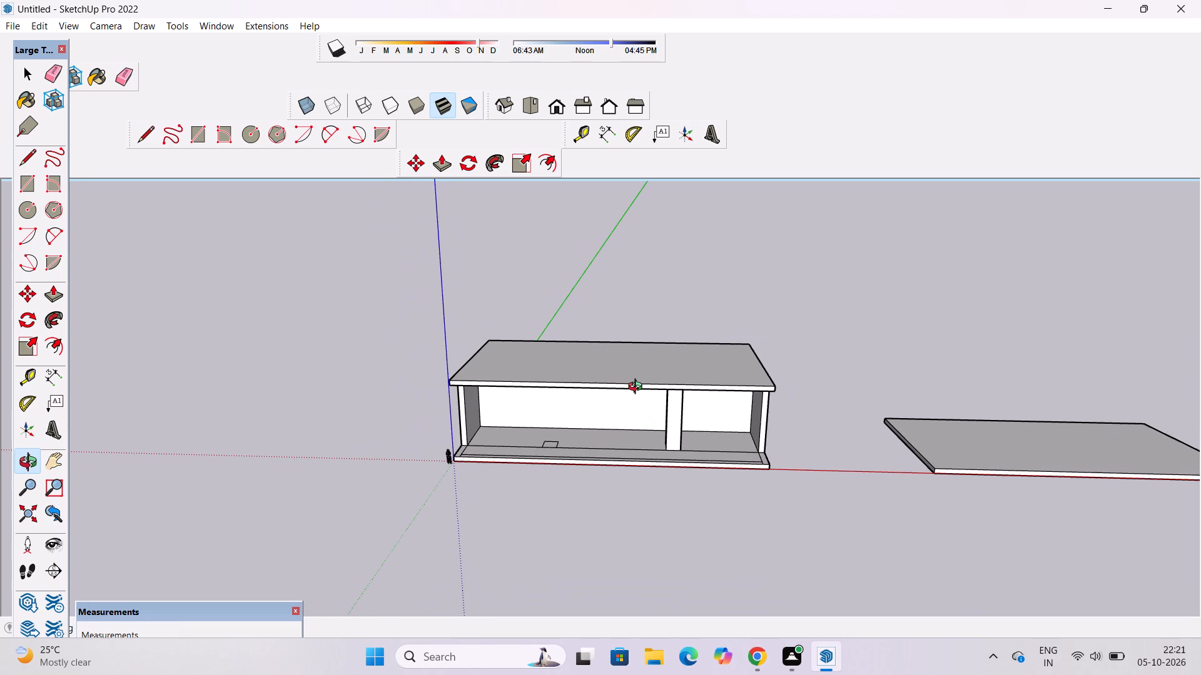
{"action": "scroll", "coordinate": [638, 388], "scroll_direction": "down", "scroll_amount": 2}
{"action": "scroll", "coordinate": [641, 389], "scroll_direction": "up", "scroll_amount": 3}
Push/Pull the remaining small rectangle on the floor, nearer the origin, upward toward the roof to form the second column.
{"action": "left_click_drag", "start_coordinate": [651, 387], "coordinate": [667, 420]}
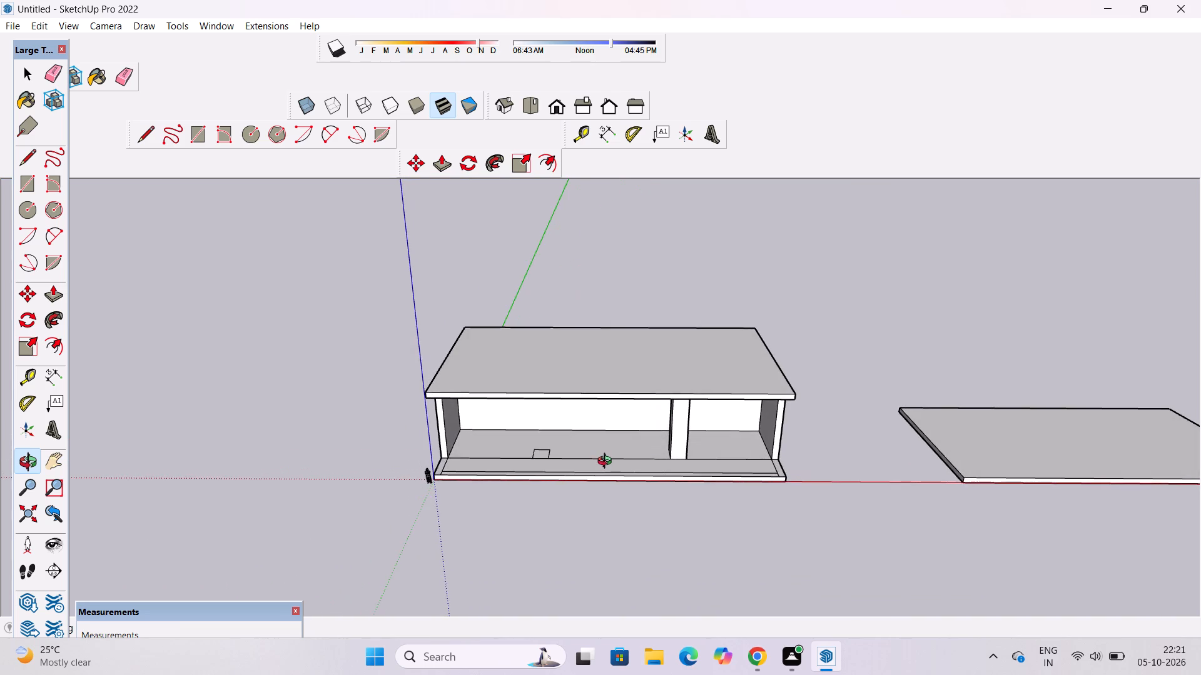
{"action": "scroll", "coordinate": [607, 462], "scroll_direction": "up", "scroll_amount": 3}
{"action": "left_click_drag", "start_coordinate": [598, 464], "coordinate": [631, 381], "text": "shift"}
{"action": "left_click_drag", "start_coordinate": [509, 412], "coordinate": [530, 470], "text": "shift"}
{"action": "scroll", "coordinate": [568, 377], "scroll_direction": "up", "scroll_amount": 5}
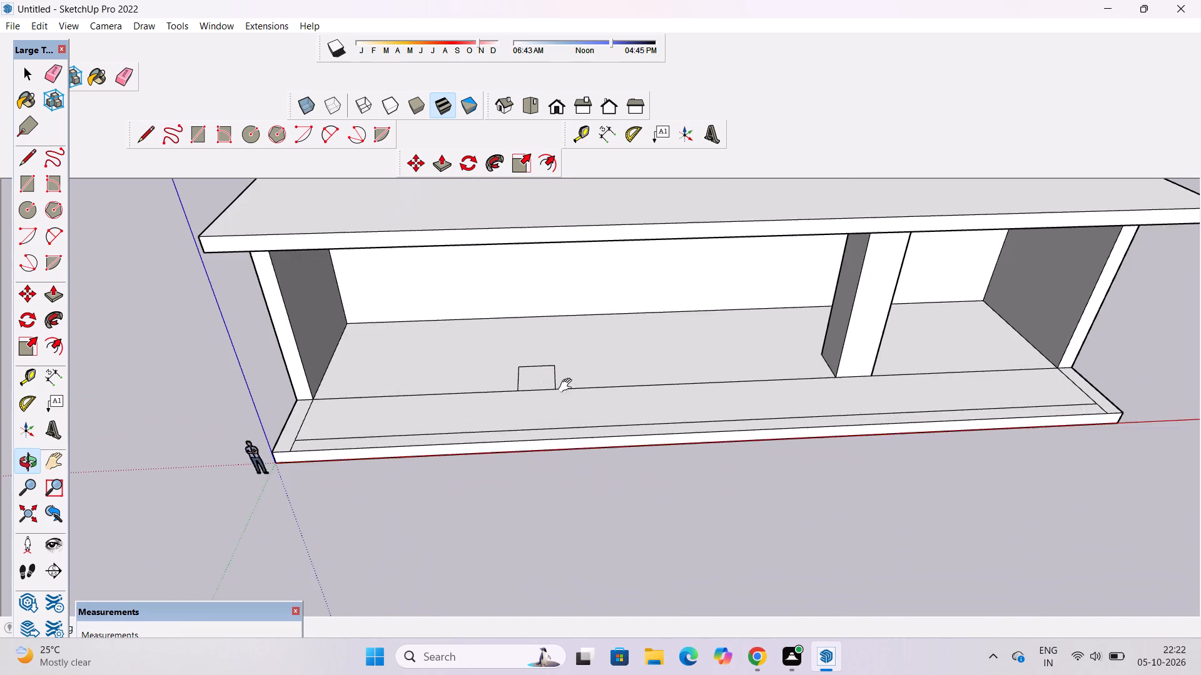
{"action": "left_click_drag", "start_coordinate": [568, 387], "coordinate": [583, 432], "text": "shift"}
{"action": "left_click_drag", "start_coordinate": [565, 451], "coordinate": [554, 417]}
{"action": "scroll", "coordinate": [557, 412], "scroll_direction": "up", "scroll_amount": 7}
{"action": "left_click_drag", "start_coordinate": [567, 446], "coordinate": [559, 450]}
{"action": "left_click_drag", "start_coordinate": [559, 457], "coordinate": [550, 433]}
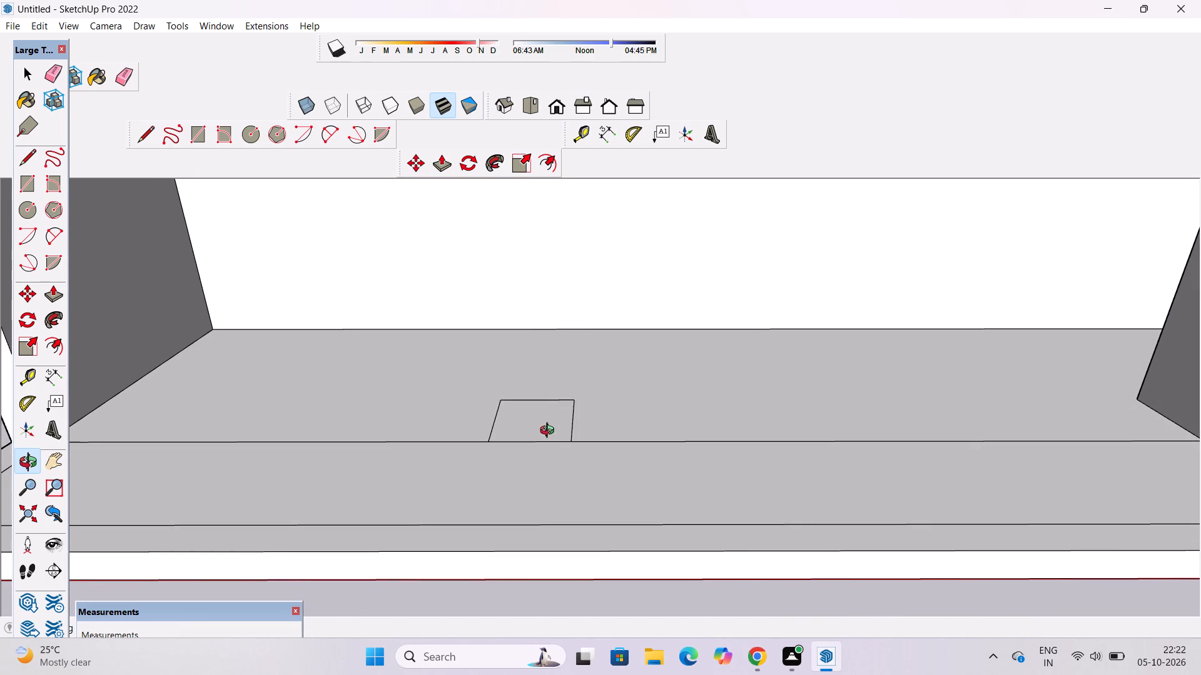
{"action": "key", "text": "p"}
{"action": "left_click", "coordinate": [543, 427]}
{"action": "scroll", "coordinate": [542, 425], "scroll_direction": "down", "scroll_amount": 7}
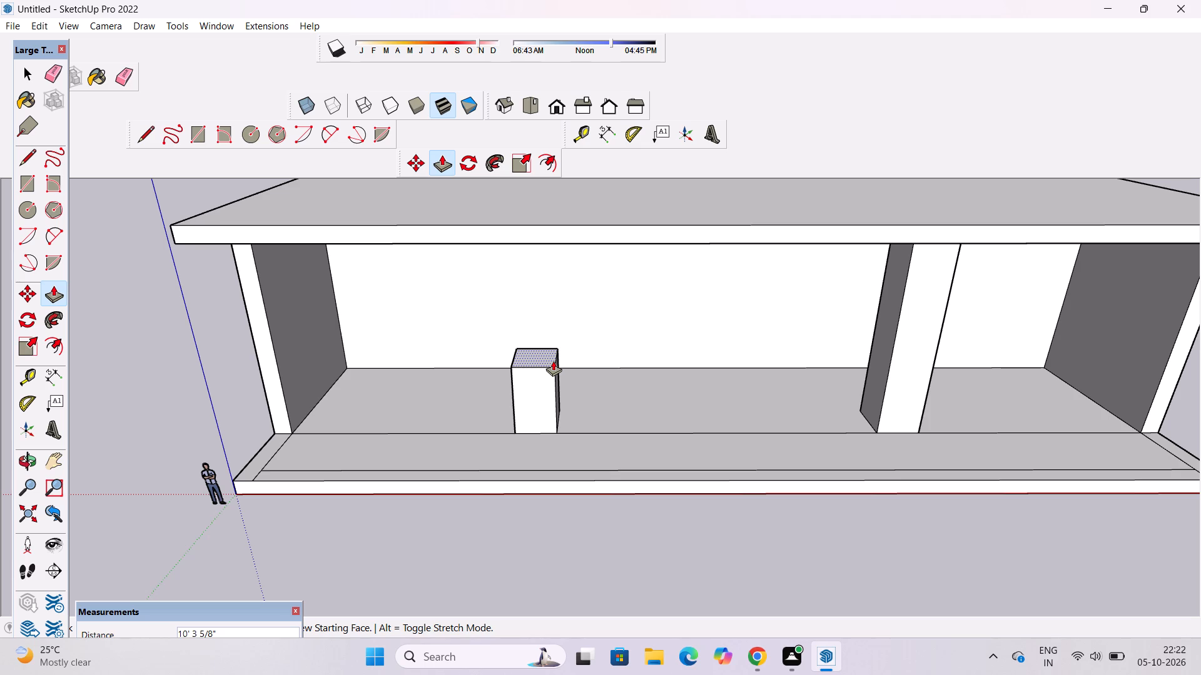
{"action": "key", "text": "o"}
{"action": "left_click_drag", "start_coordinate": [568, 399], "coordinate": [565, 281]}
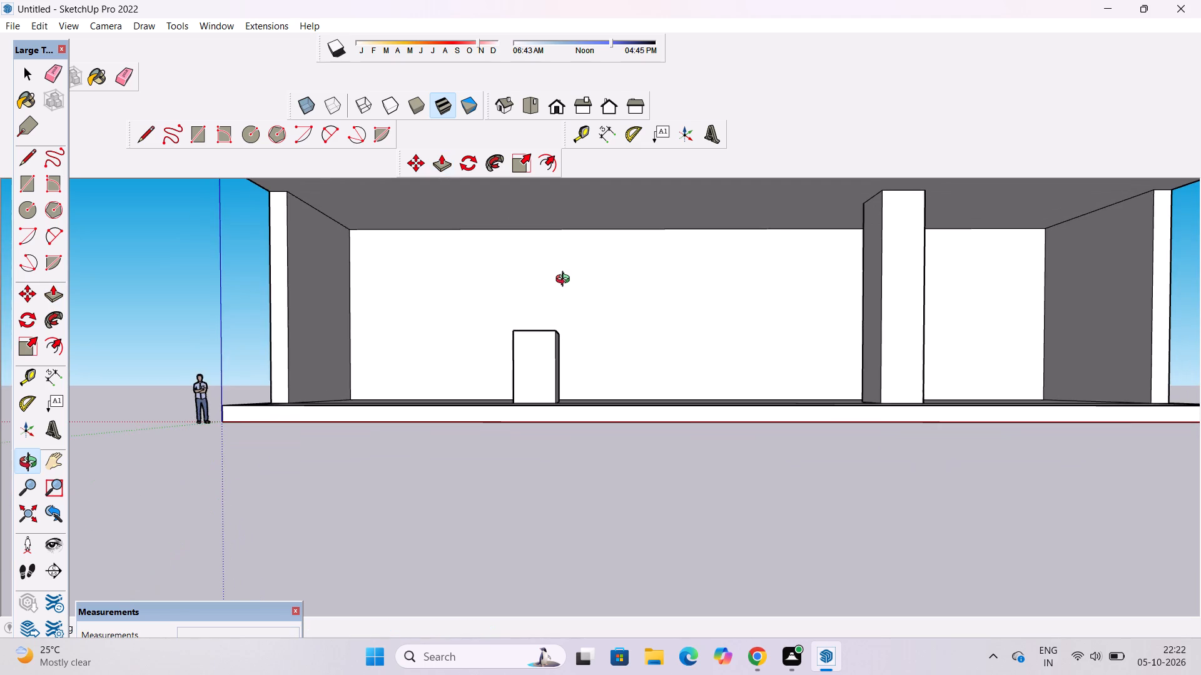
{"action": "left_click_drag", "start_coordinate": [565, 281], "coordinate": [585, 357], "text": "shift"}
{"action": "left_click_drag", "start_coordinate": [585, 357], "coordinate": [585, 324]}
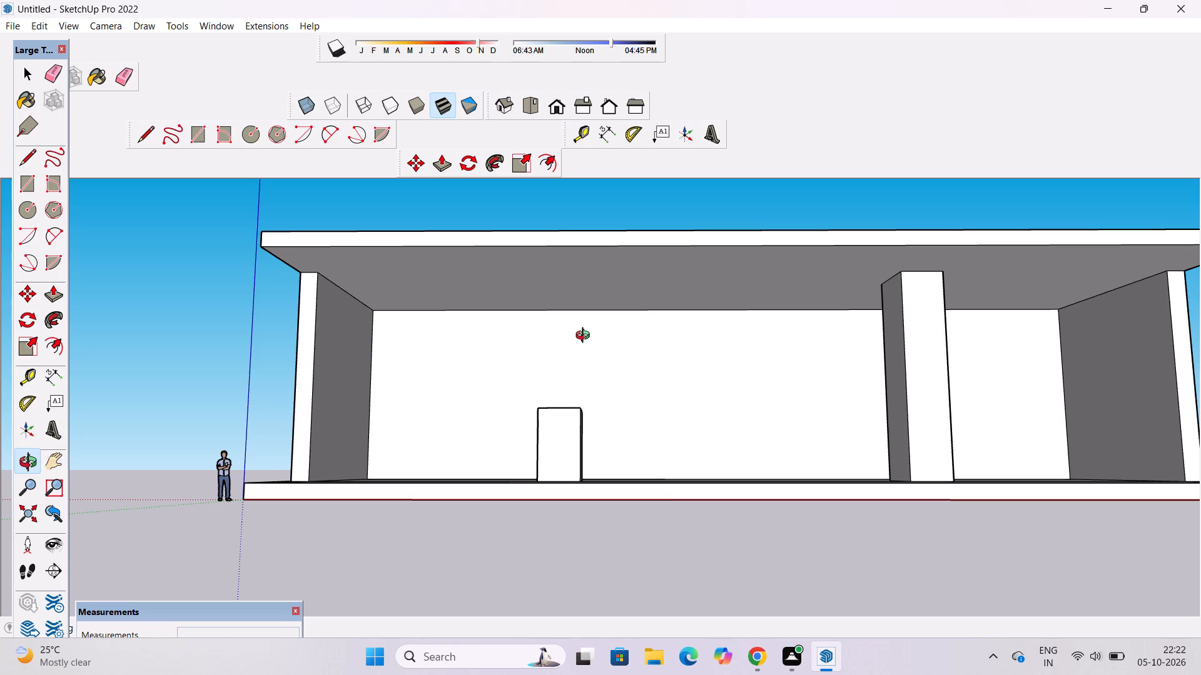
{"action": "scroll", "coordinate": [585, 337], "scroll_direction": "down", "scroll_amount": 3}
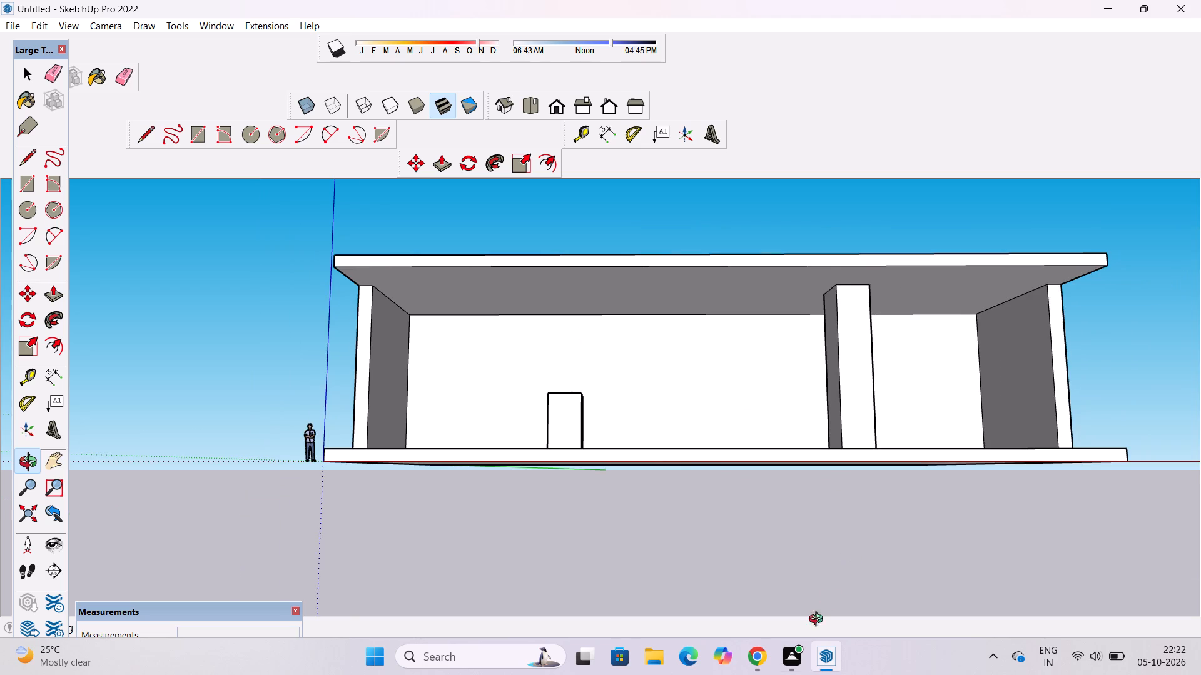
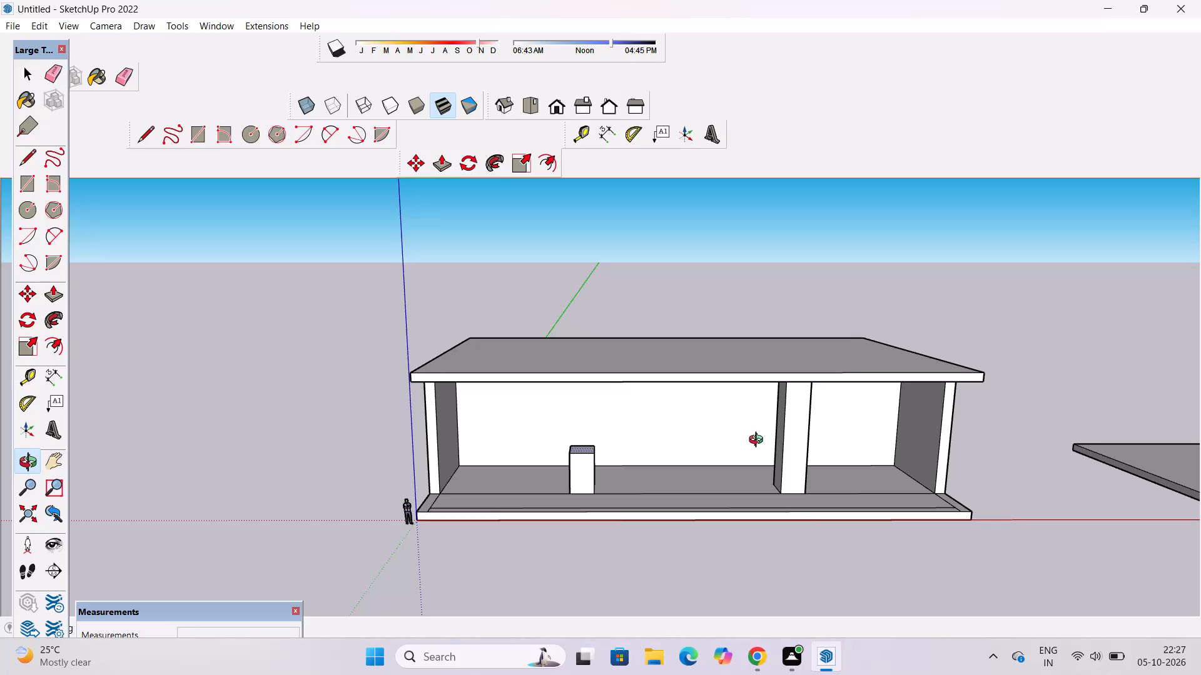
Push/Pull the top of the short column nearer the origin up to the underside of the roof.
{"action": "scroll", "coordinate": [728, 299], "scroll_direction": "down", "scroll_amount": 6}
{"action": "left_click_drag", "start_coordinate": [737, 314], "coordinate": [737, 345], "text": "shift"}
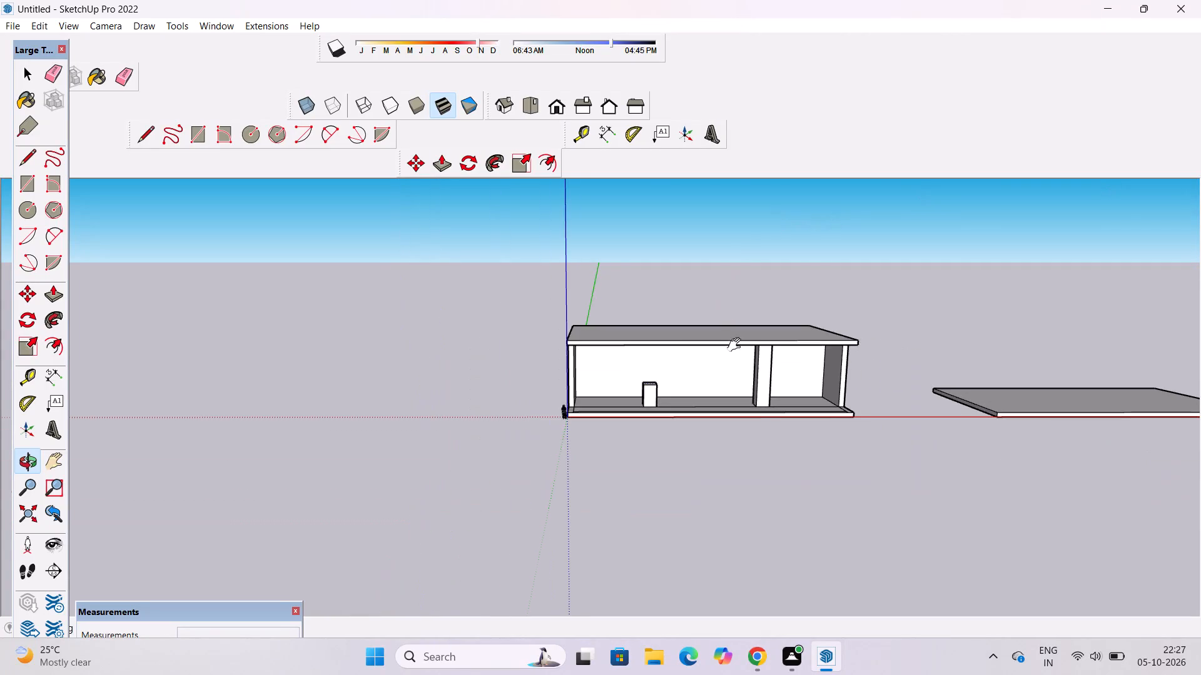
{"action": "left_click_drag", "start_coordinate": [737, 345], "coordinate": [747, 383], "text": "shift"}
{"action": "scroll", "coordinate": [749, 389], "scroll_direction": "up", "scroll_amount": 5}
{"action": "left_click_drag", "start_coordinate": [748, 402], "coordinate": [742, 349], "text": "shift"}
{"action": "scroll", "coordinate": [743, 346], "scroll_direction": "down", "scroll_amount": 5}
{"action": "left_click_drag", "start_coordinate": [743, 349], "coordinate": [738, 452]}
{"action": "scroll", "coordinate": [615, 416], "scroll_direction": "up", "scroll_amount": 4}
{"action": "left_click_drag", "start_coordinate": [540, 412], "coordinate": [632, 412]}
{"action": "left_click_drag", "start_coordinate": [632, 412], "coordinate": [633, 402]}
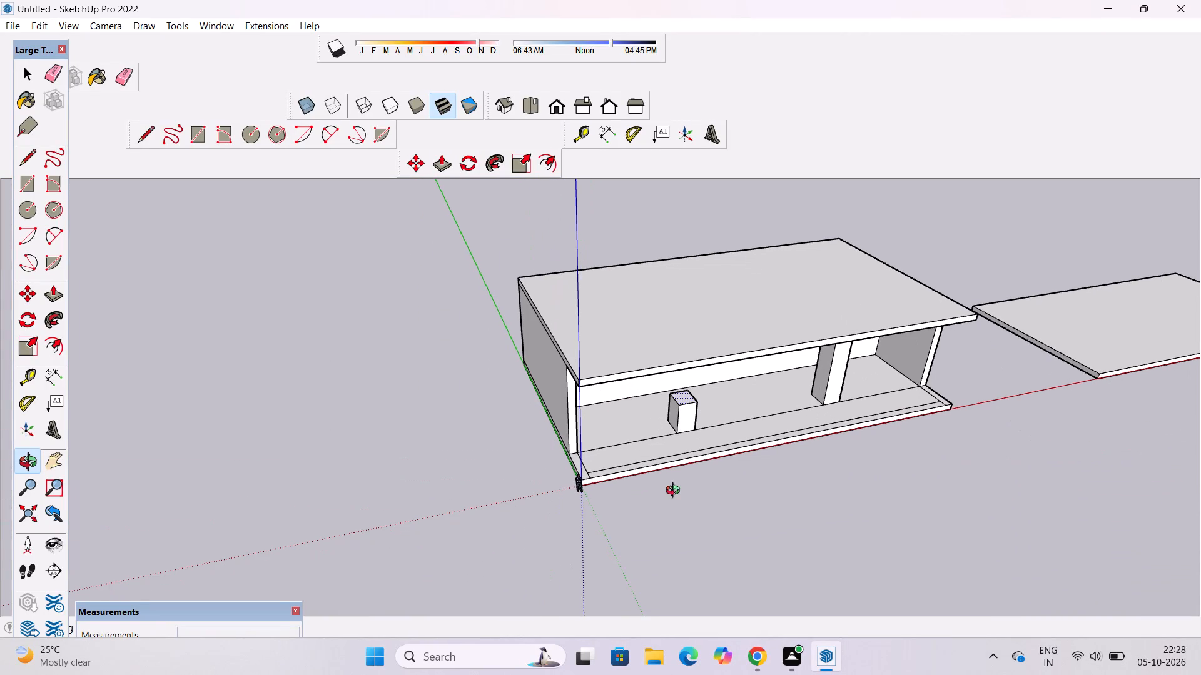
{"action": "scroll", "coordinate": [692, 484], "scroll_direction": "up", "scroll_amount": 2}
{"action": "left_click_drag", "start_coordinate": [750, 496], "coordinate": [642, 425]}
{"action": "left_click_drag", "start_coordinate": [642, 409], "coordinate": [612, 512]}
{"action": "left_click_drag", "start_coordinate": [618, 513], "coordinate": [618, 472]}
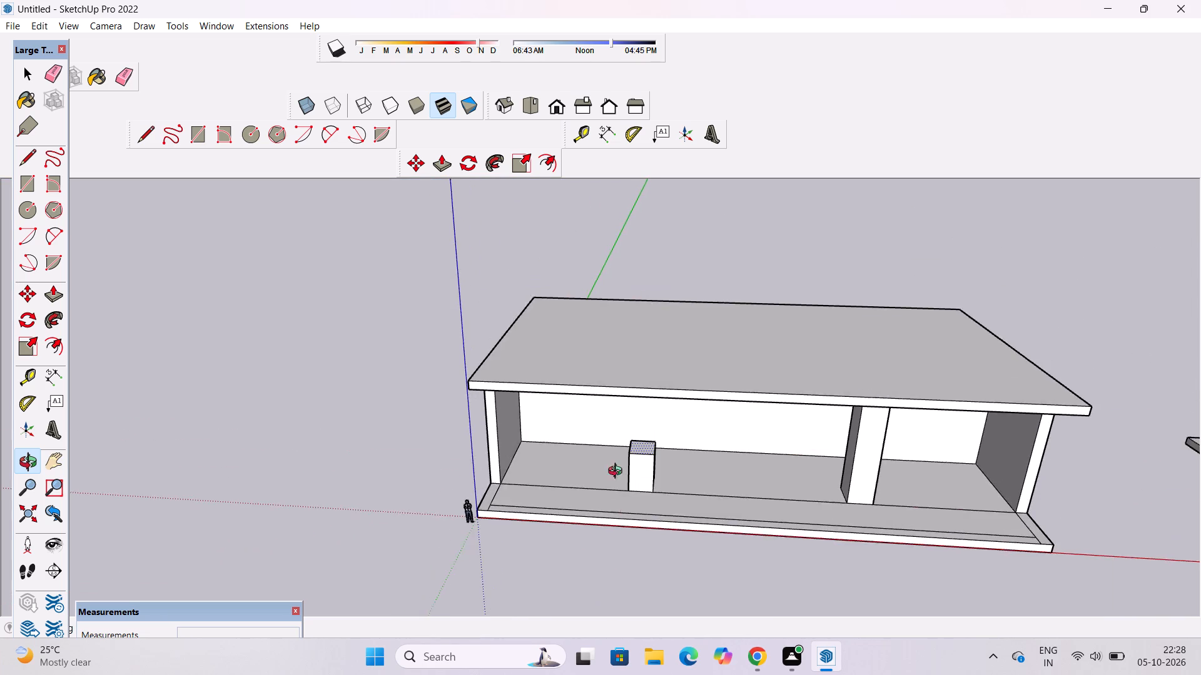
{"action": "left_click_drag", "start_coordinate": [618, 472], "coordinate": [622, 429]}
{"action": "scroll", "coordinate": [634, 406], "scroll_direction": "up", "scroll_amount": 7}
{"action": "left_click_drag", "start_coordinate": [647, 477], "coordinate": [649, 434]}
{"action": "left_click_drag", "start_coordinate": [644, 451], "coordinate": [635, 444], "text": "shift"}
{"action": "left_click_drag", "start_coordinate": [632, 456], "coordinate": [628, 482]}
{"action": "key", "text": "p"}
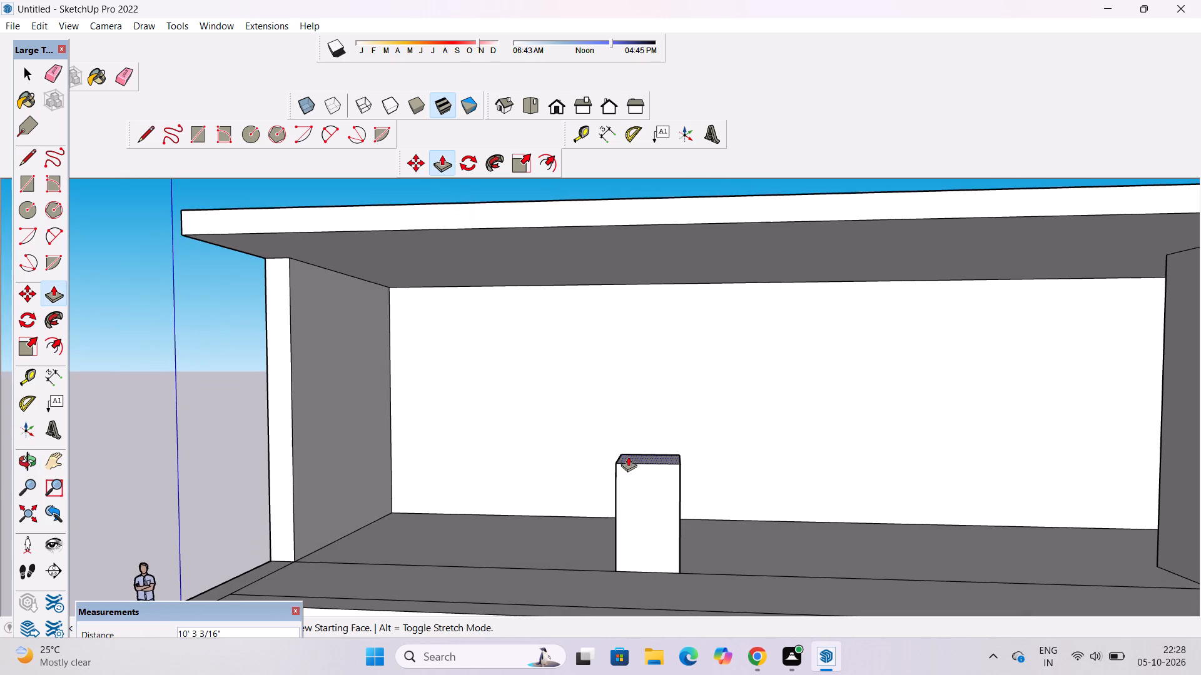
{"action": "scroll", "coordinate": [628, 456], "scroll_direction": "up", "scroll_amount": 1}
{"action": "scroll", "coordinate": [610, 377], "scroll_direction": "down", "scroll_amount": 5}
{"action": "left_click", "coordinate": [687, 302]}
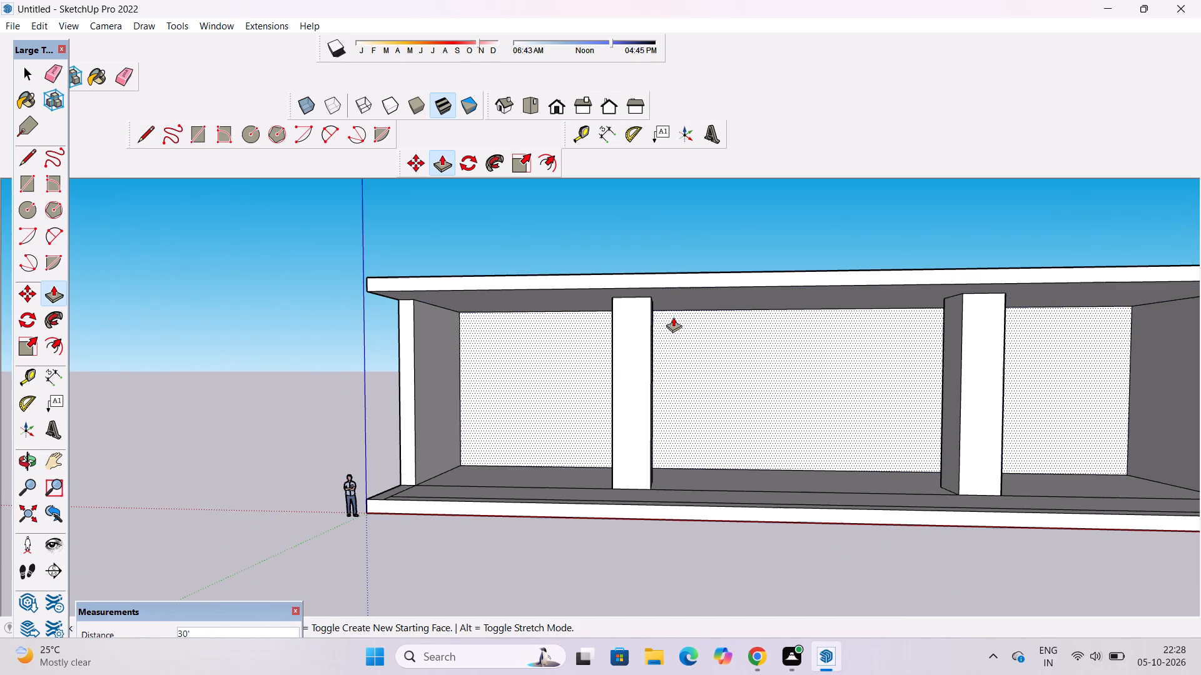
Examine the building with both full-height columns from the front, the ends and above.
{"action": "key", "text": "o"}
{"action": "scroll", "coordinate": [599, 283], "scroll_direction": "down", "scroll_amount": 7}
{"action": "left_click_drag", "start_coordinate": [618, 377], "coordinate": [637, 480]}
{"action": "scroll", "coordinate": [632, 457], "scroll_direction": "up", "scroll_amount": 3}
{"action": "left_click_drag", "start_coordinate": [589, 464], "coordinate": [754, 443]}
{"action": "left_click_drag", "start_coordinate": [754, 427], "coordinate": [747, 471], "text": "shift"}
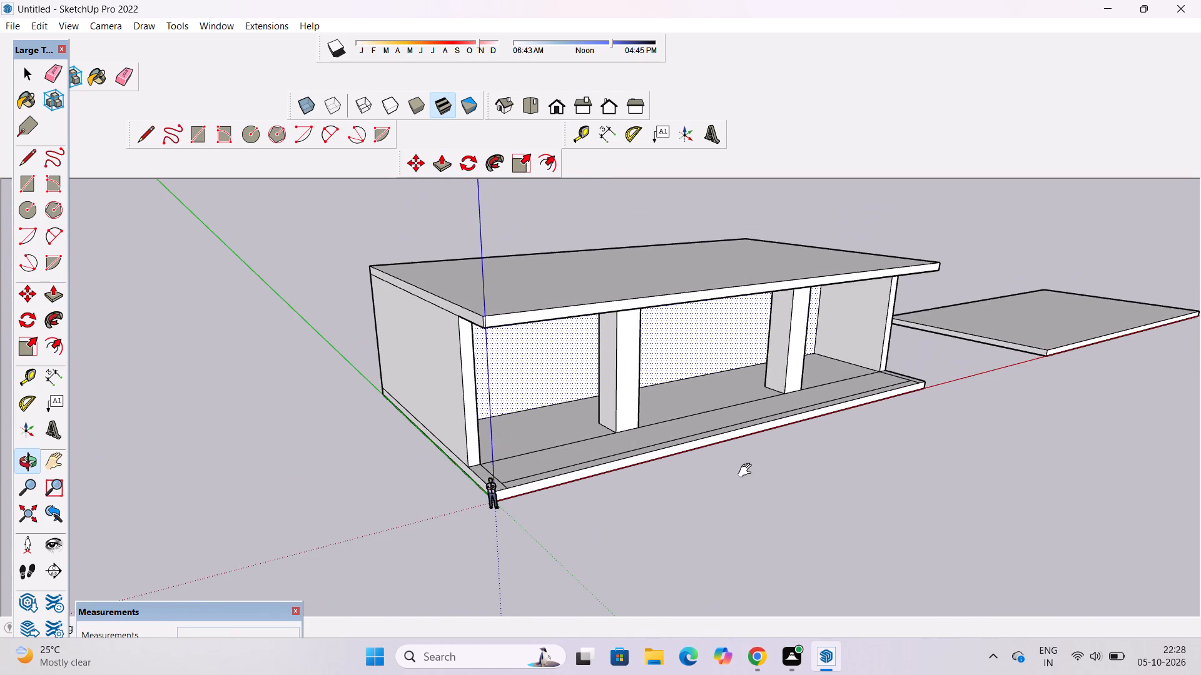
{"action": "left_click_drag", "start_coordinate": [747, 471], "coordinate": [747, 472], "text": "shift"}
{"action": "left_click_drag", "start_coordinate": [748, 469], "coordinate": [667, 482]}
{"action": "scroll", "coordinate": [669, 477], "scroll_direction": "down", "scroll_amount": 2}
{"action": "left_click_drag", "start_coordinate": [683, 464], "coordinate": [676, 493], "text": "shift"}
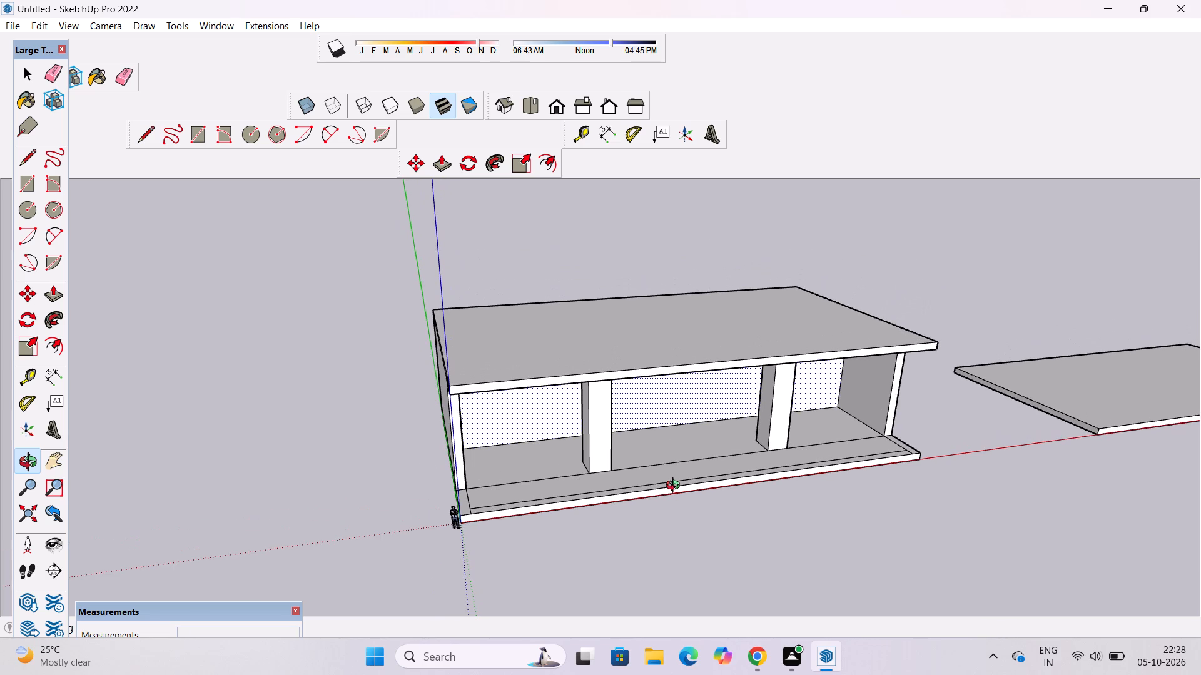
{"action": "scroll", "coordinate": [672, 491], "scroll_direction": "down", "scroll_amount": 3}
{"action": "scroll", "coordinate": [670, 494], "scroll_direction": "up", "scroll_amount": 1}
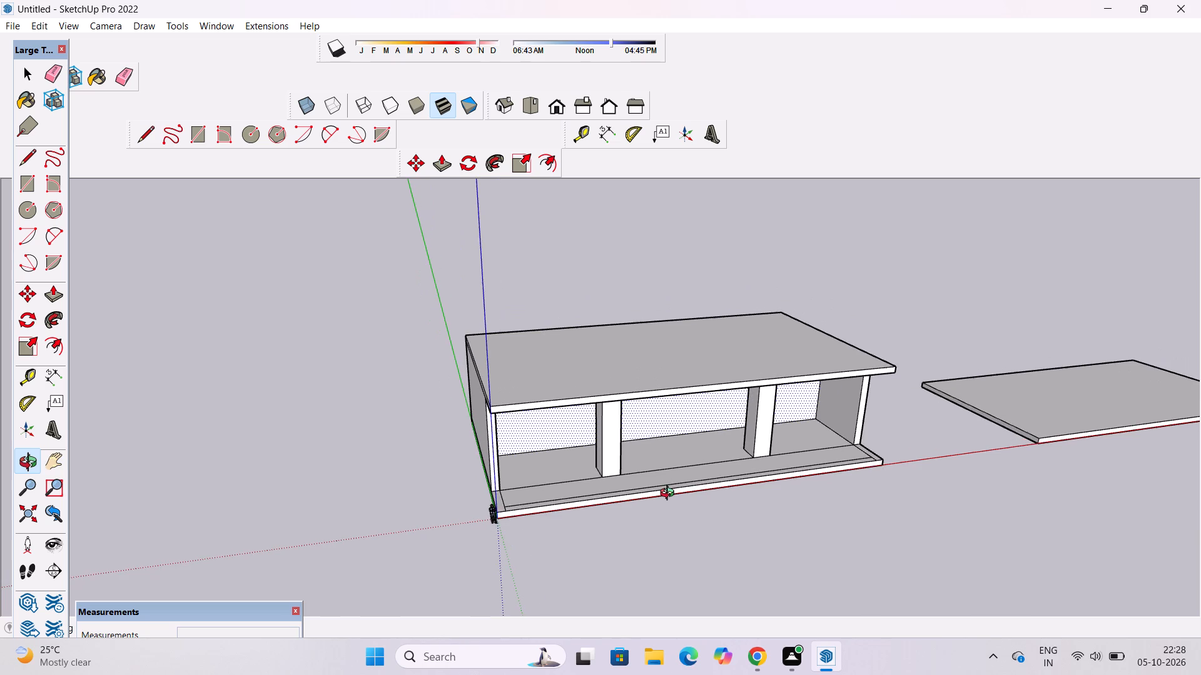
{"action": "left_click_drag", "start_coordinate": [712, 479], "coordinate": [621, 505], "text": "shift"}
{"action": "left_click_drag", "start_coordinate": [599, 512], "coordinate": [417, 470]}
{"action": "scroll", "coordinate": [456, 466], "scroll_direction": "up", "scroll_amount": 1}
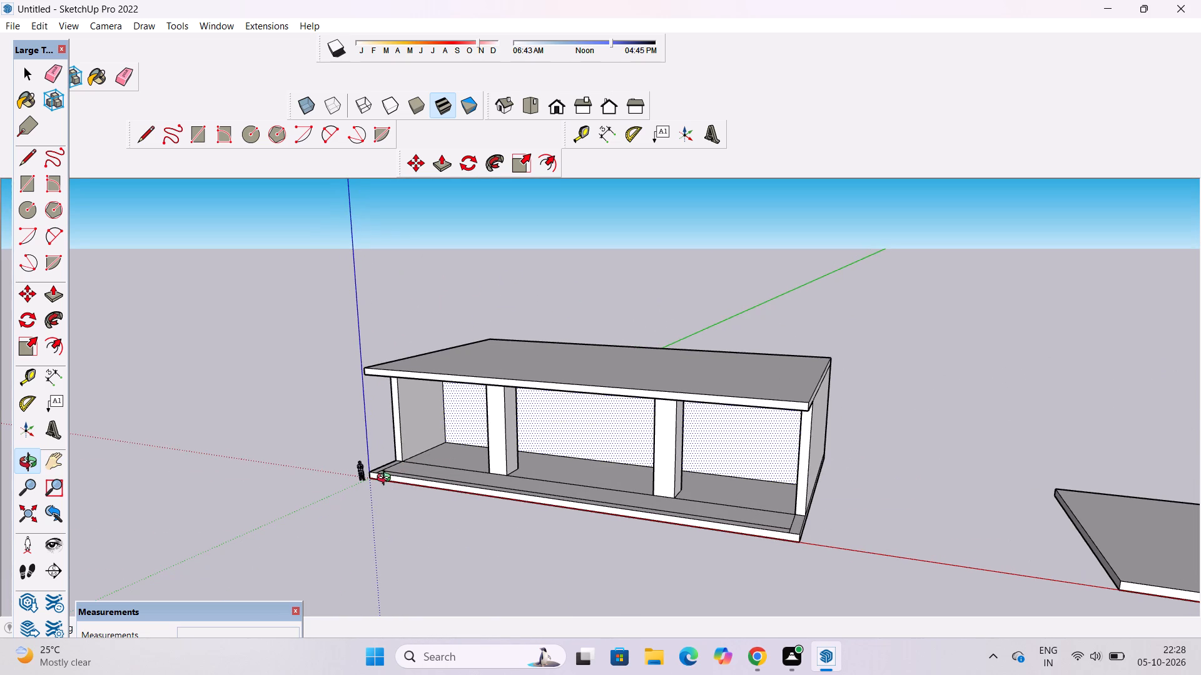
{"action": "left_click_drag", "start_coordinate": [385, 479], "coordinate": [547, 503]}
{"action": "scroll", "coordinate": [517, 477], "scroll_direction": "up", "scroll_amount": 5}
{"action": "left_click_drag", "start_coordinate": [521, 487], "coordinate": [502, 455], "text": "shift"}
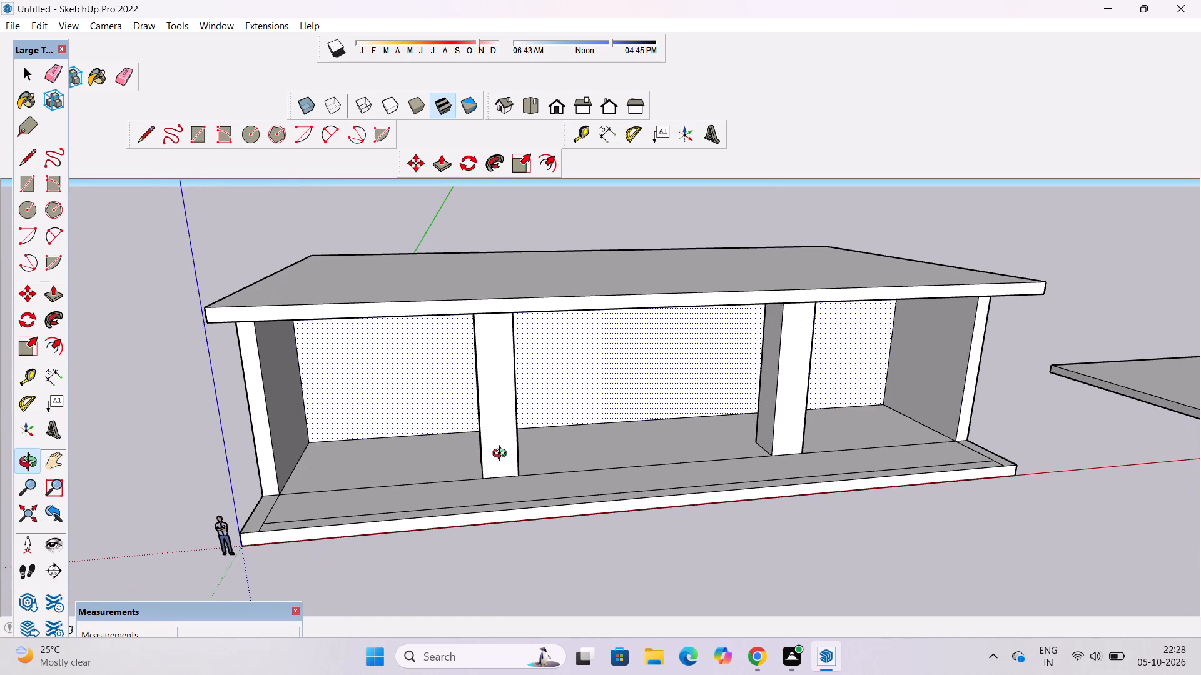
{"action": "scroll", "coordinate": [500, 464], "scroll_direction": "down", "scroll_amount": 4}
{"action": "left_click_drag", "start_coordinate": [500, 469], "coordinate": [582, 389]}
{"action": "left_click_drag", "start_coordinate": [635, 380], "coordinate": [483, 393]}
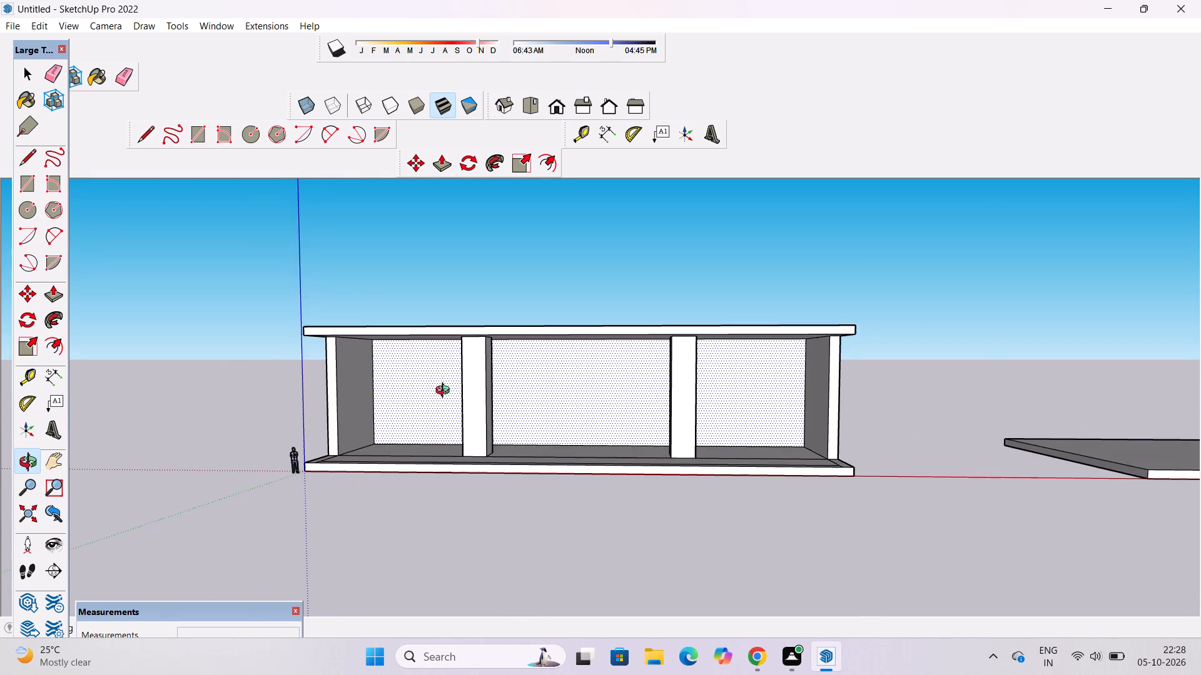
{"action": "left_click_drag", "start_coordinate": [500, 395], "coordinate": [502, 464], "text": "shift"}
{"action": "left_click_drag", "start_coordinate": [497, 469], "coordinate": [540, 611]}
{"action": "scroll", "coordinate": [519, 521], "scroll_direction": "down", "scroll_amount": 4}
{"action": "left_click_drag", "start_coordinate": [420, 537], "coordinate": [606, 552]}
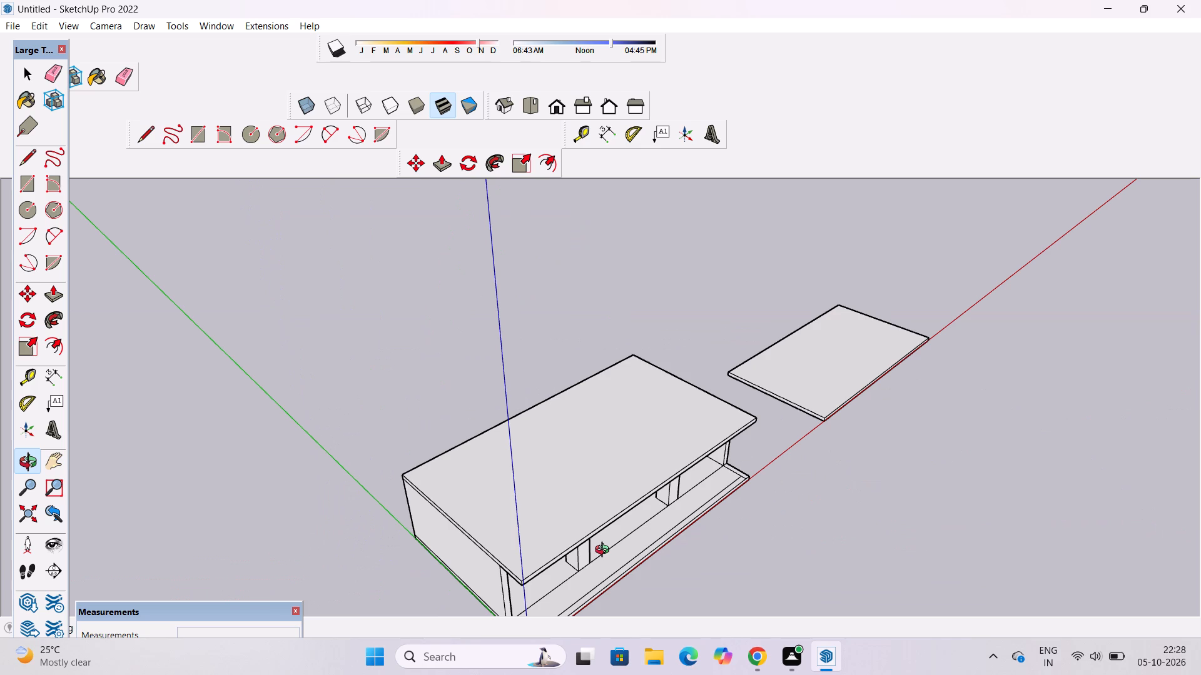
{"action": "scroll", "coordinate": [597, 542], "scroll_direction": "down", "scroll_amount": 5}
{"action": "left_click_drag", "start_coordinate": [644, 551], "coordinate": [460, 561]}
{"action": "scroll", "coordinate": [496, 520], "scroll_direction": "up", "scroll_amount": 2}
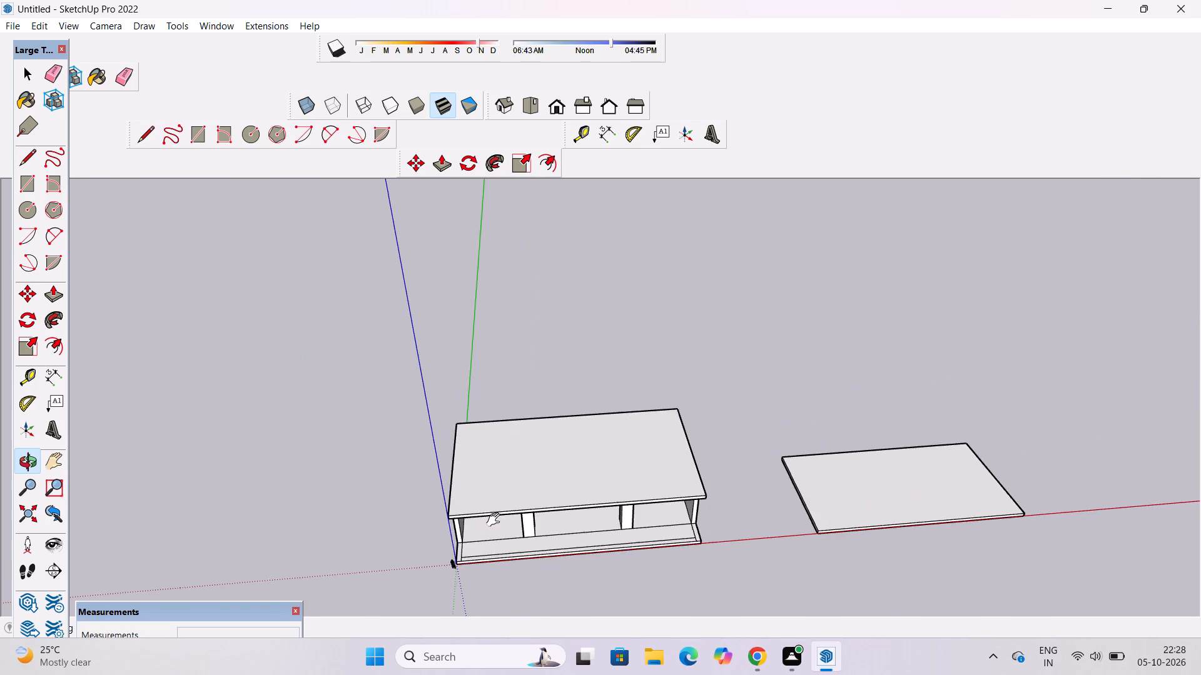
Place a guide line 2' inside the roof's end edge nearer the origin with the Tape Measure.
{"action": "left_click_drag", "start_coordinate": [500, 514], "coordinate": [524, 436], "text": "shift"}
{"action": "left_click_drag", "start_coordinate": [524, 436], "coordinate": [512, 512]}
{"action": "scroll", "coordinate": [542, 458], "scroll_direction": "up", "scroll_amount": 4}
{"action": "left_click_drag", "start_coordinate": [542, 451], "coordinate": [535, 450], "text": "shift"}
{"action": "left_click_drag", "start_coordinate": [529, 451], "coordinate": [527, 487]}
{"action": "key", "text": "t"}
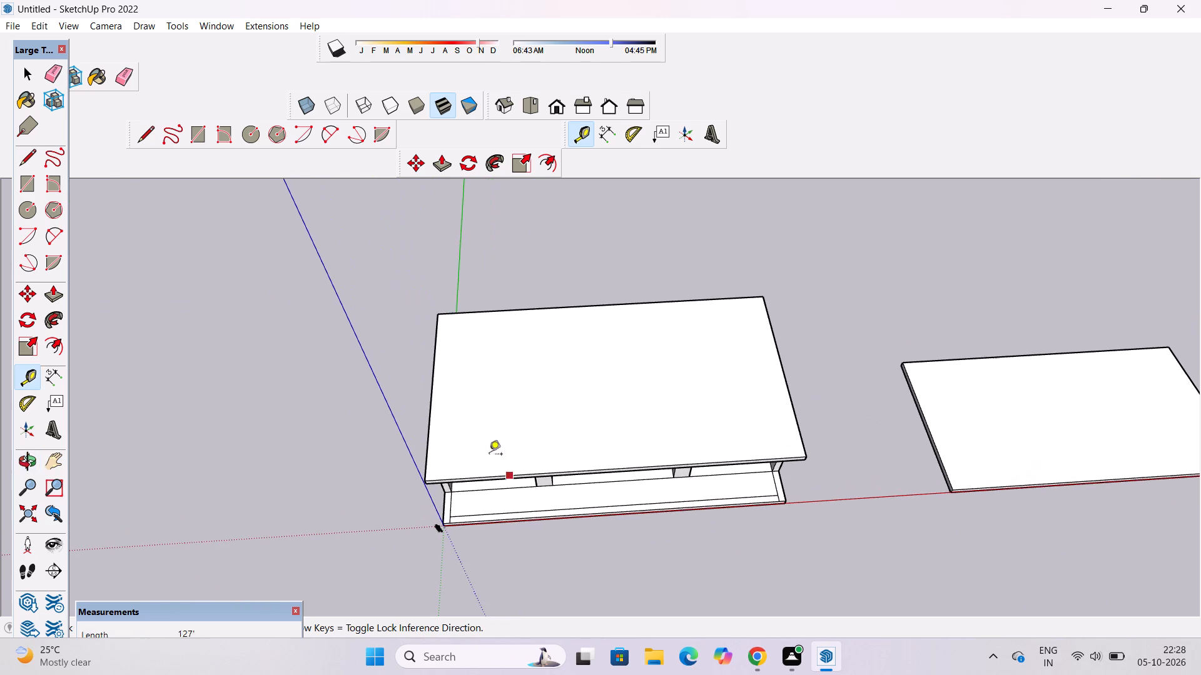
{"action": "left_click", "coordinate": [434, 393]}
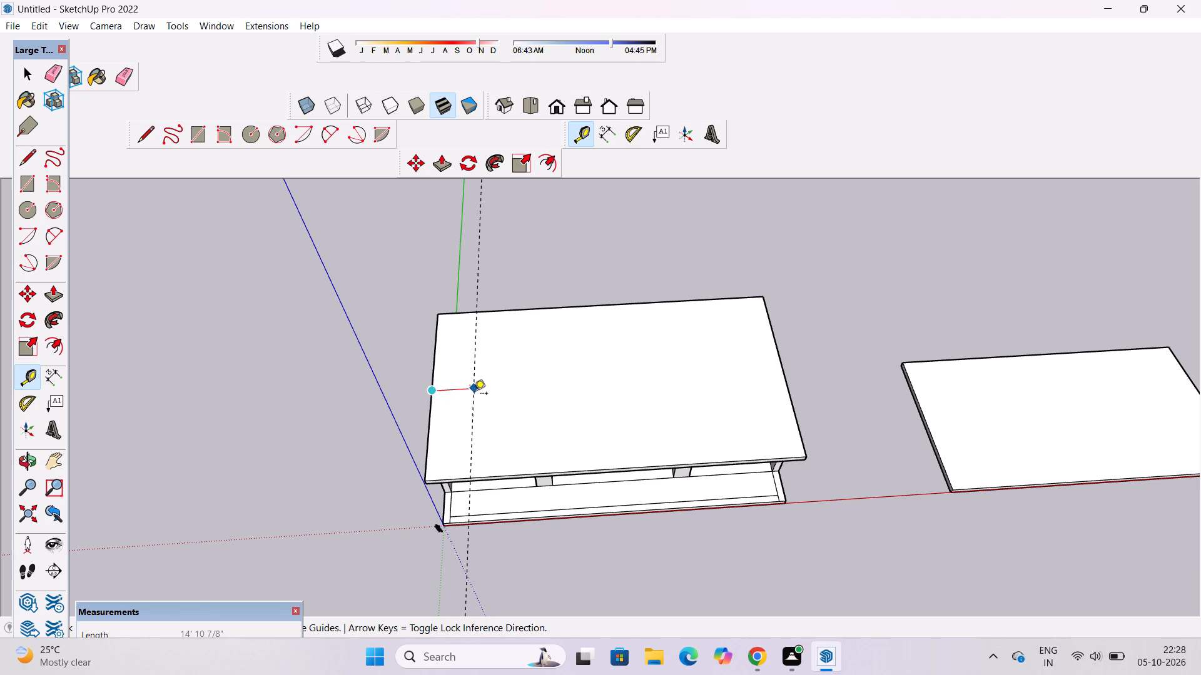
{"action": "type", "text": "2'"}
{"action": "key", "text": "Return"}
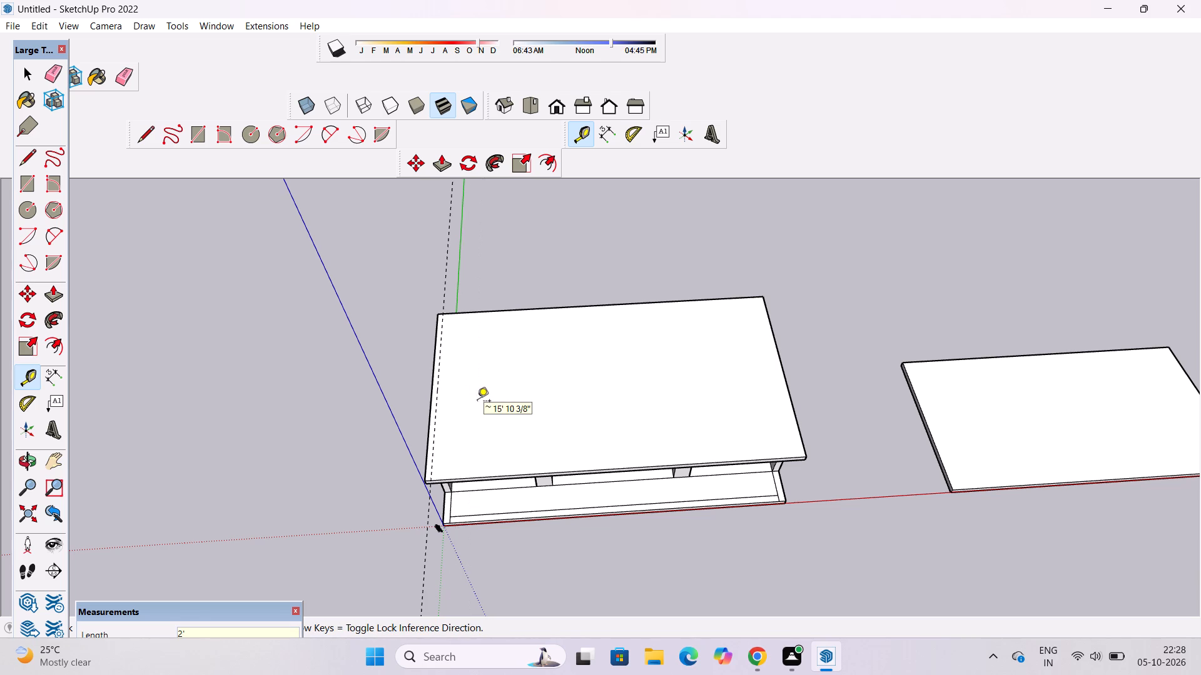
Place a second guide line 2' inside the roof's opposite end edge, farther from the origin.
{"action": "scroll", "coordinate": [450, 334], "scroll_direction": "down", "scroll_amount": 1}
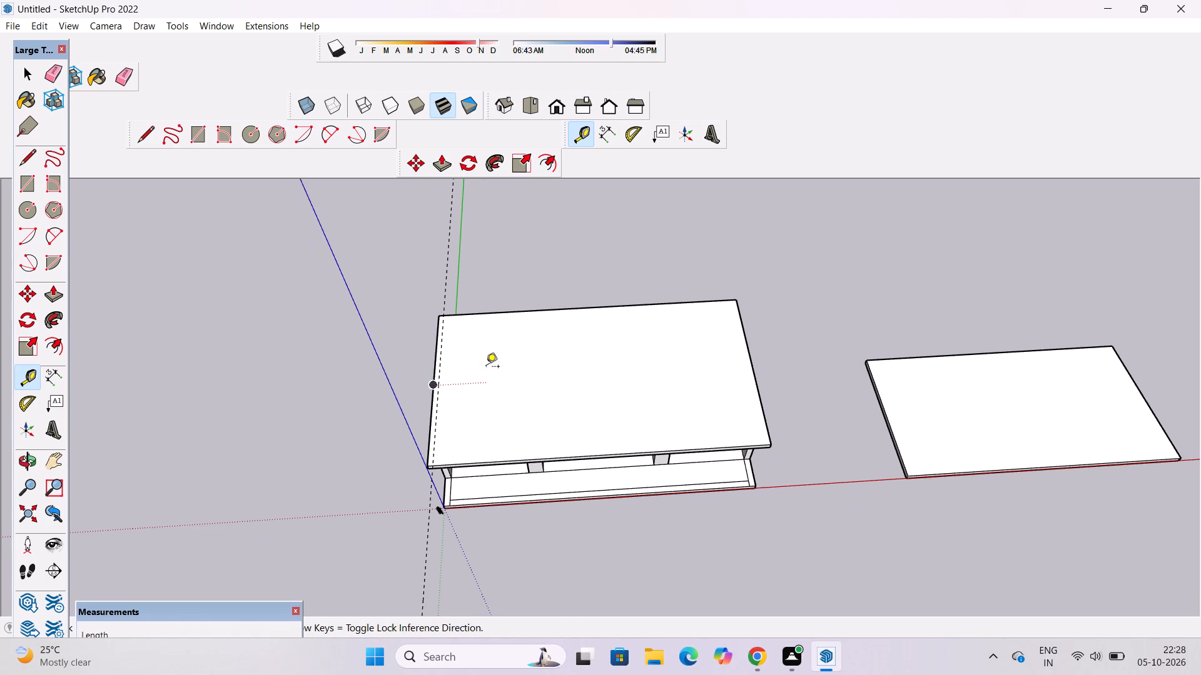
{"action": "scroll", "coordinate": [486, 367], "scroll_direction": "down", "scroll_amount": 1}
{"action": "scroll", "coordinate": [420, 372], "scroll_direction": "up", "scroll_amount": 2}
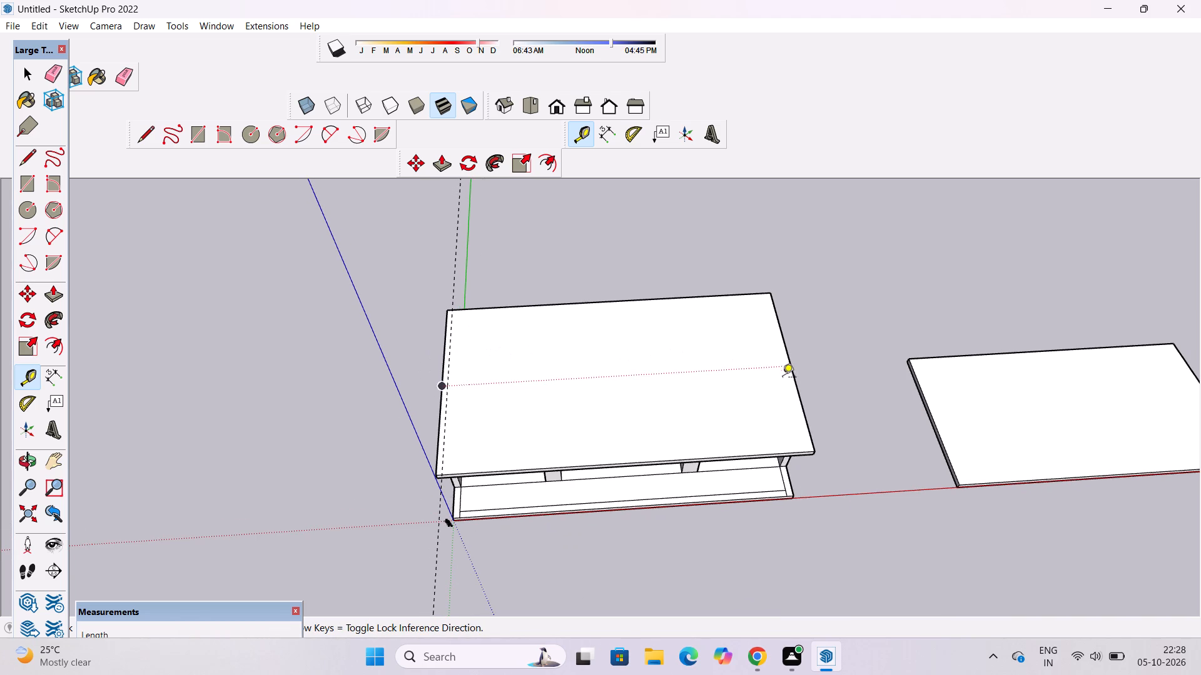
{"action": "left_click", "coordinate": [790, 366]}
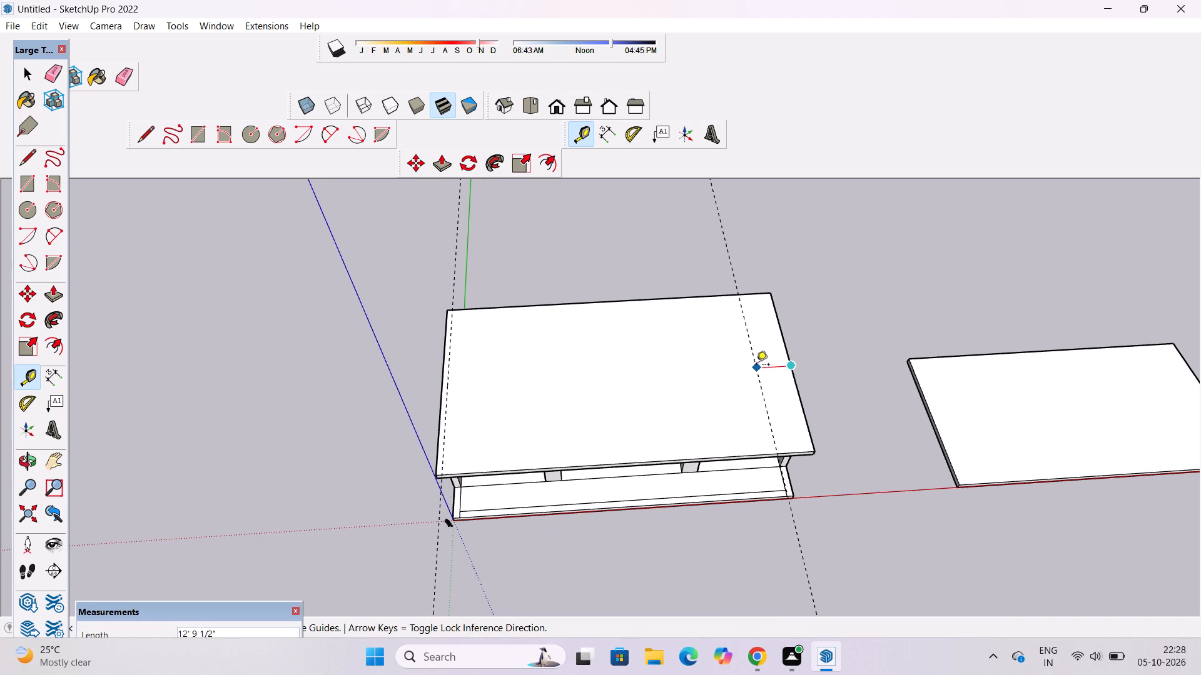
{"action": "type", "text": "2'"}
{"action": "key", "text": "Return"}
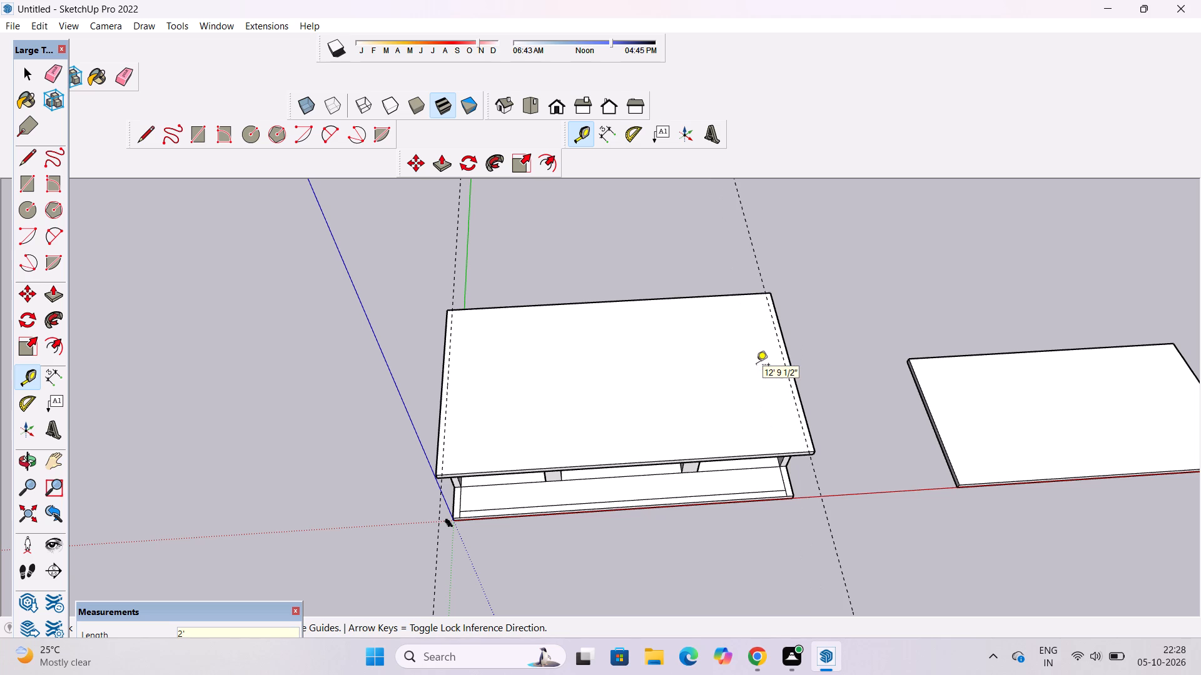
Place a guide line across the roof, 32' back from its front edge.
{"action": "scroll", "coordinate": [711, 426], "scroll_direction": "down", "scroll_amount": 3}
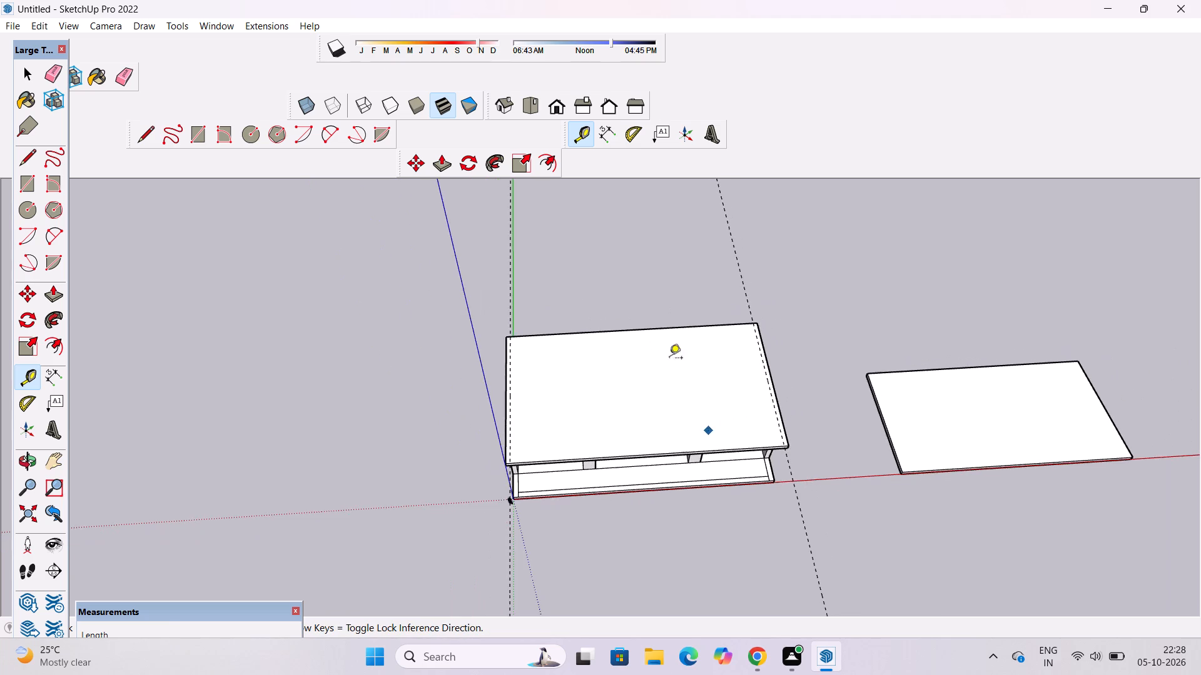
{"action": "scroll", "coordinate": [644, 327], "scroll_direction": "up", "scroll_amount": 3}
{"action": "scroll", "coordinate": [509, 349], "scroll_direction": "down", "scroll_amount": 4}
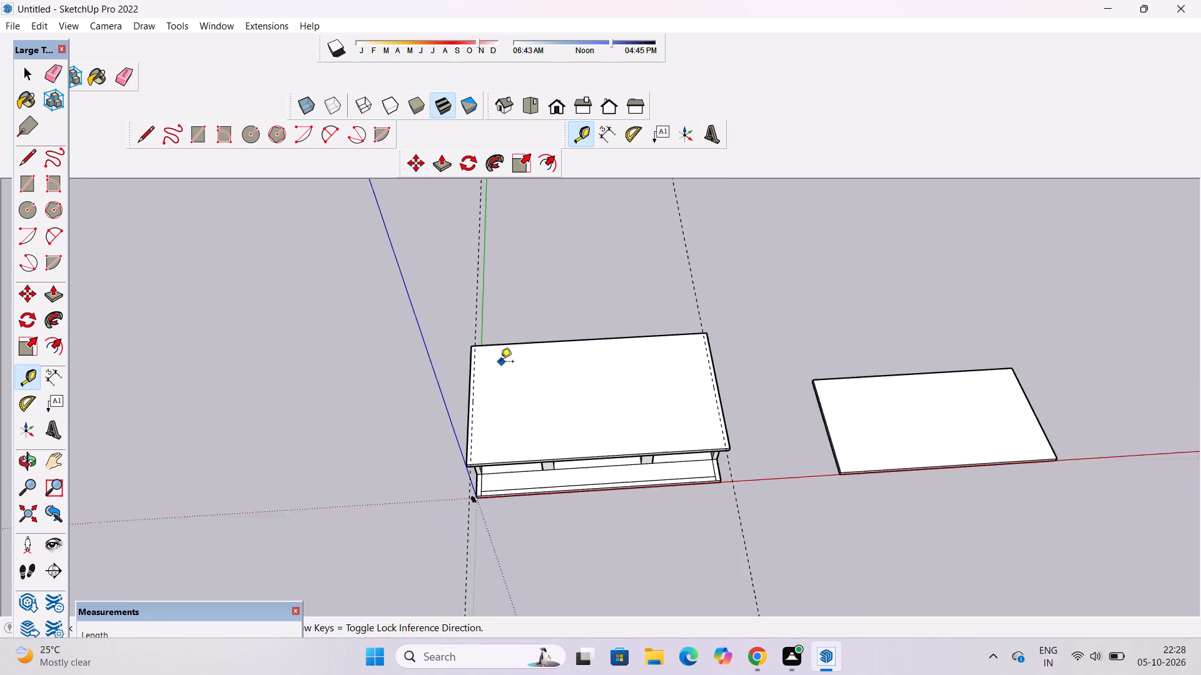
{"action": "scroll", "coordinate": [500, 362], "scroll_direction": "down", "scroll_amount": 1}
{"action": "scroll", "coordinate": [545, 444], "scroll_direction": "up", "scroll_amount": 8}
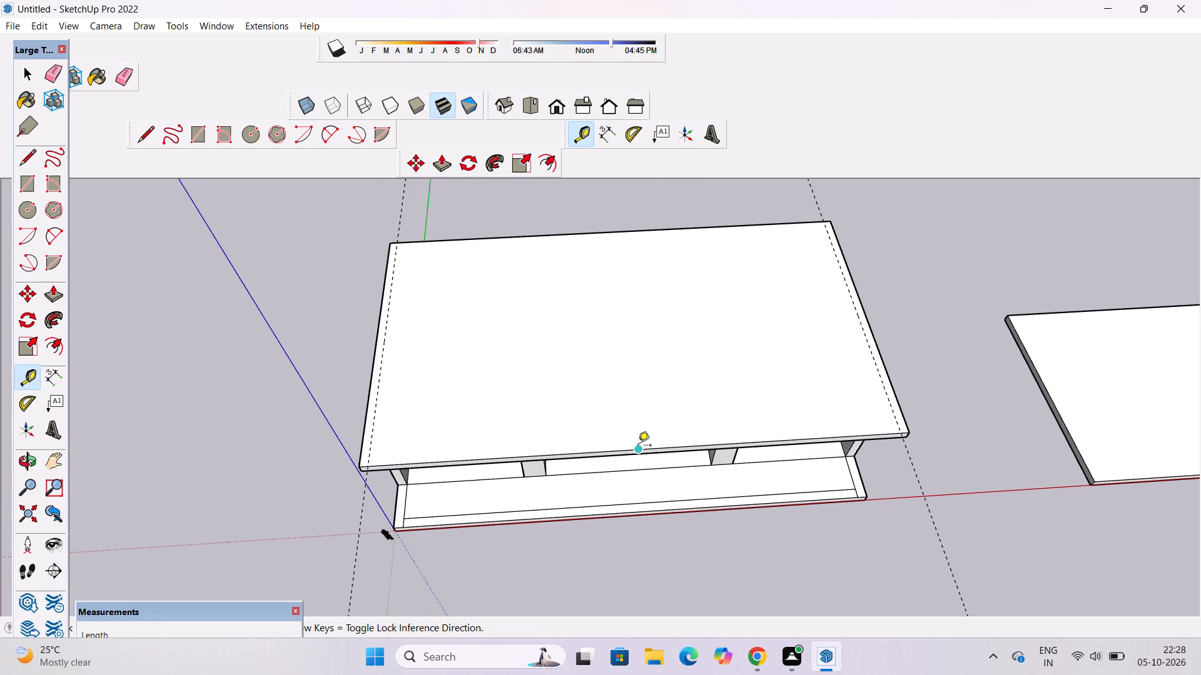
{"action": "left_click", "coordinate": [638, 449]}
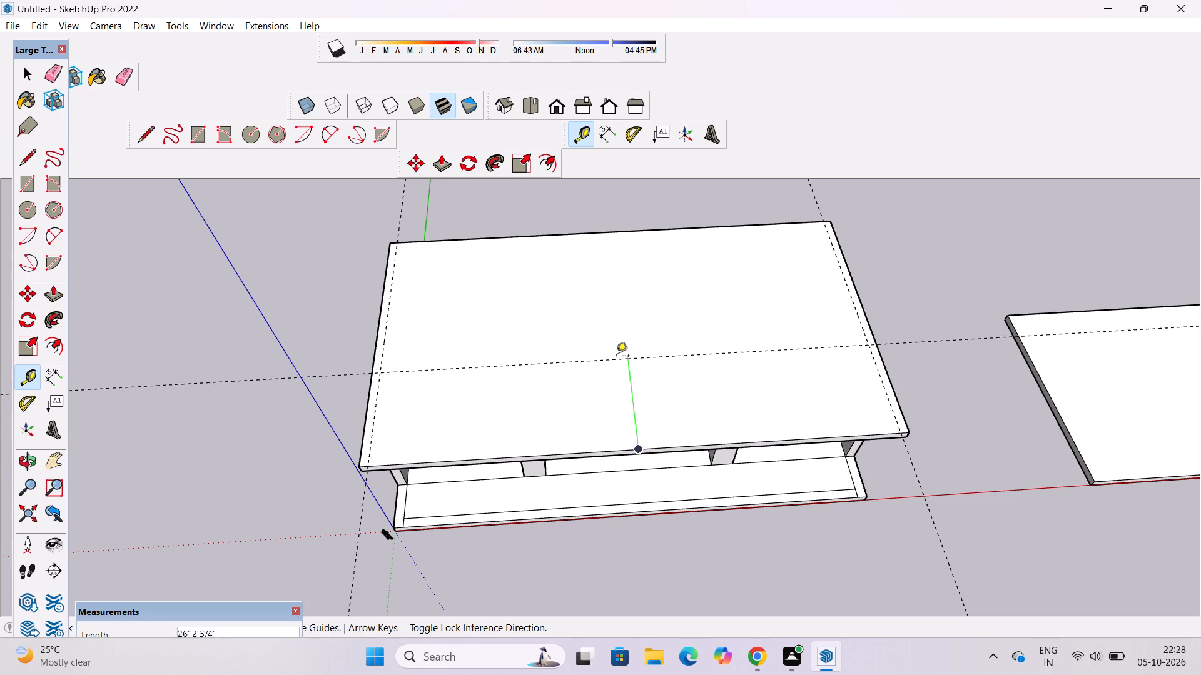
{"action": "scroll", "coordinate": [613, 356], "scroll_direction": "down", "scroll_amount": 1}
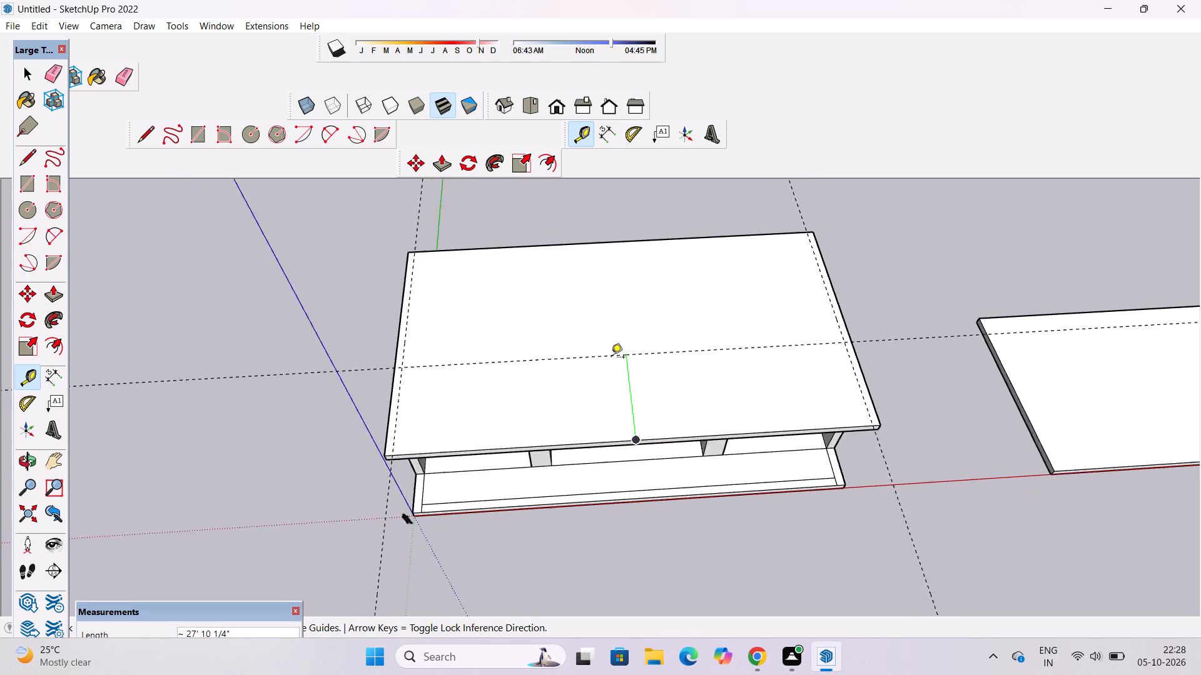
{"action": "scroll", "coordinate": [611, 358], "scroll_direction": "down", "scroll_amount": 5}
{"action": "scroll", "coordinate": [607, 357], "scroll_direction": "up", "scroll_amount": 3}
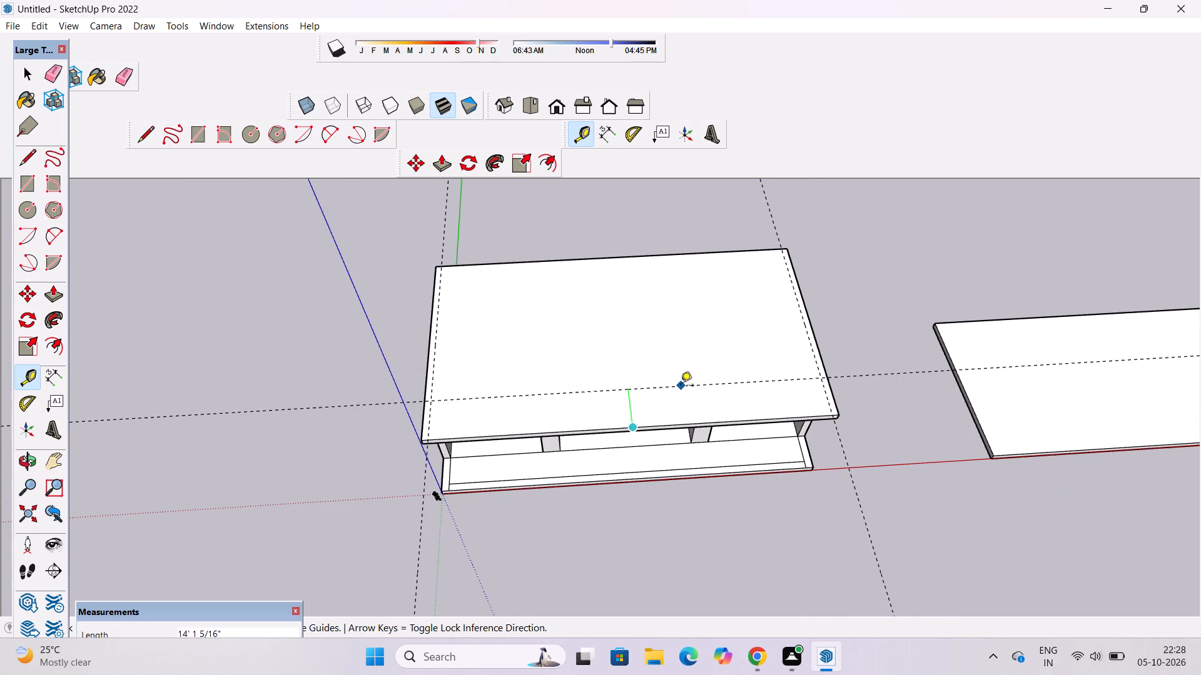
{"action": "scroll", "coordinate": [622, 399], "scroll_direction": "down", "scroll_amount": 1}
{"action": "scroll", "coordinate": [615, 404], "scroll_direction": "up", "scroll_amount": 2}
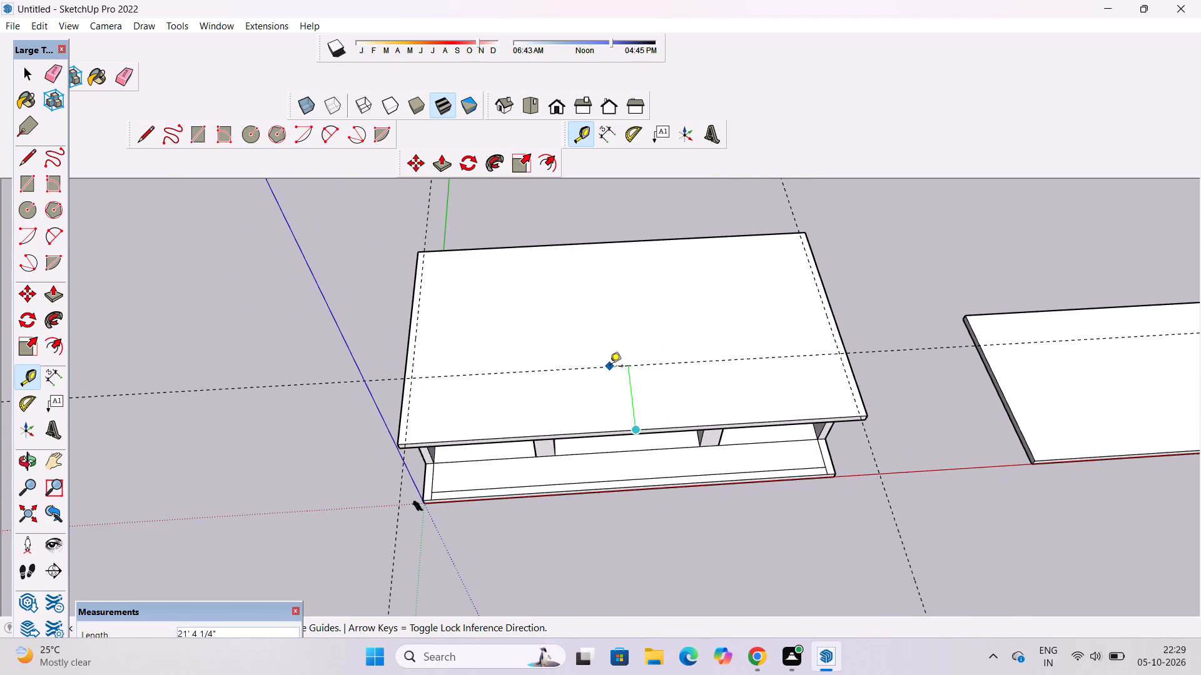
{"action": "scroll", "coordinate": [610, 367], "scroll_direction": "down", "scroll_amount": 1}
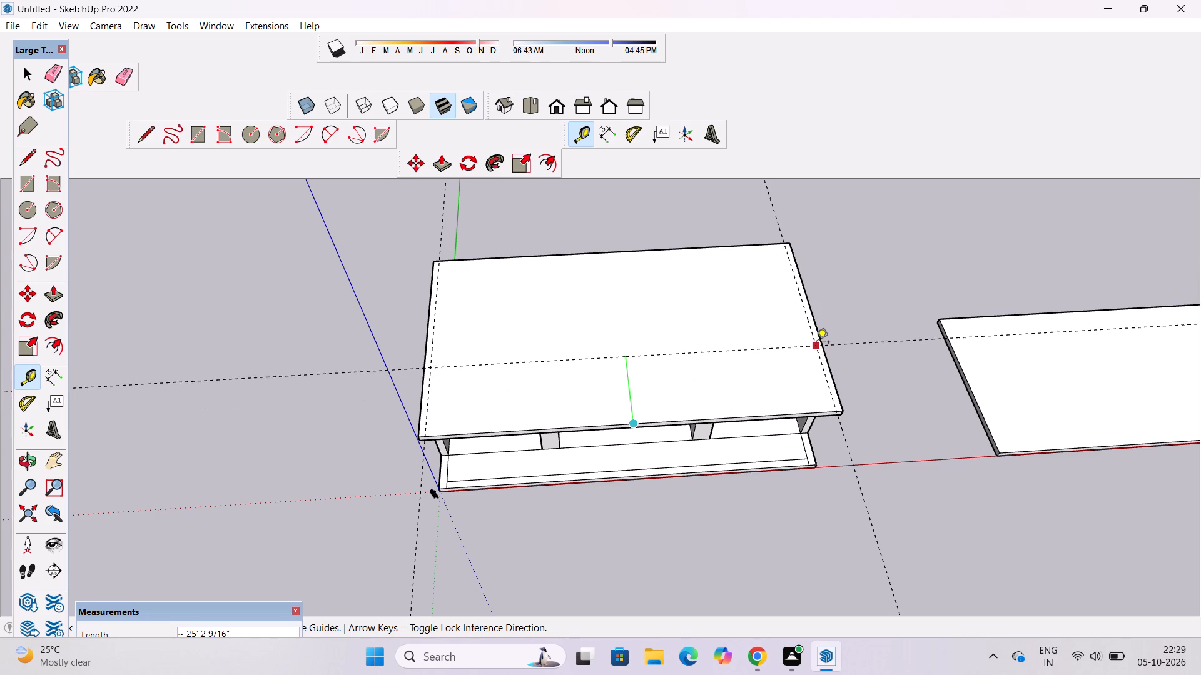
{"action": "type", "text": "32'"}
{"action": "key", "text": "Return"}
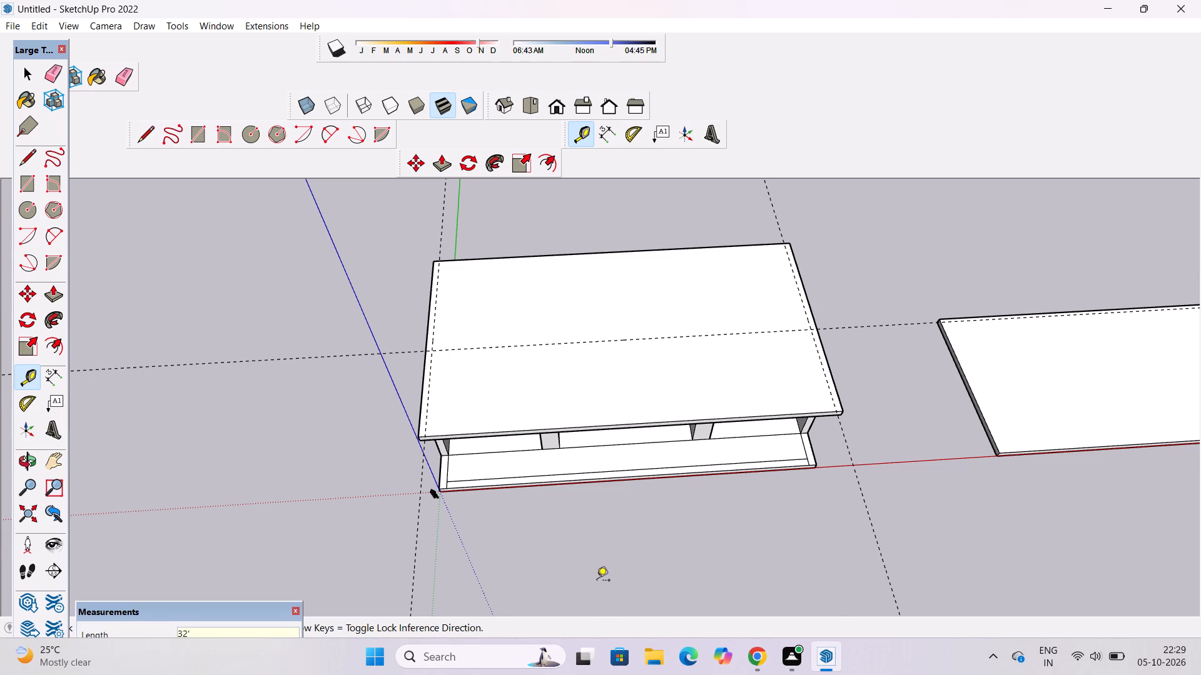
Draw lines on the roof along the cross guide between both end guides, and along the guide nearer the origin to the front edge.
{"action": "scroll", "coordinate": [597, 581], "scroll_direction": "down", "scroll_amount": 5}
{"action": "scroll", "coordinate": [613, 474], "scroll_direction": "up", "scroll_amount": 3}
{"action": "key", "text": "l"}
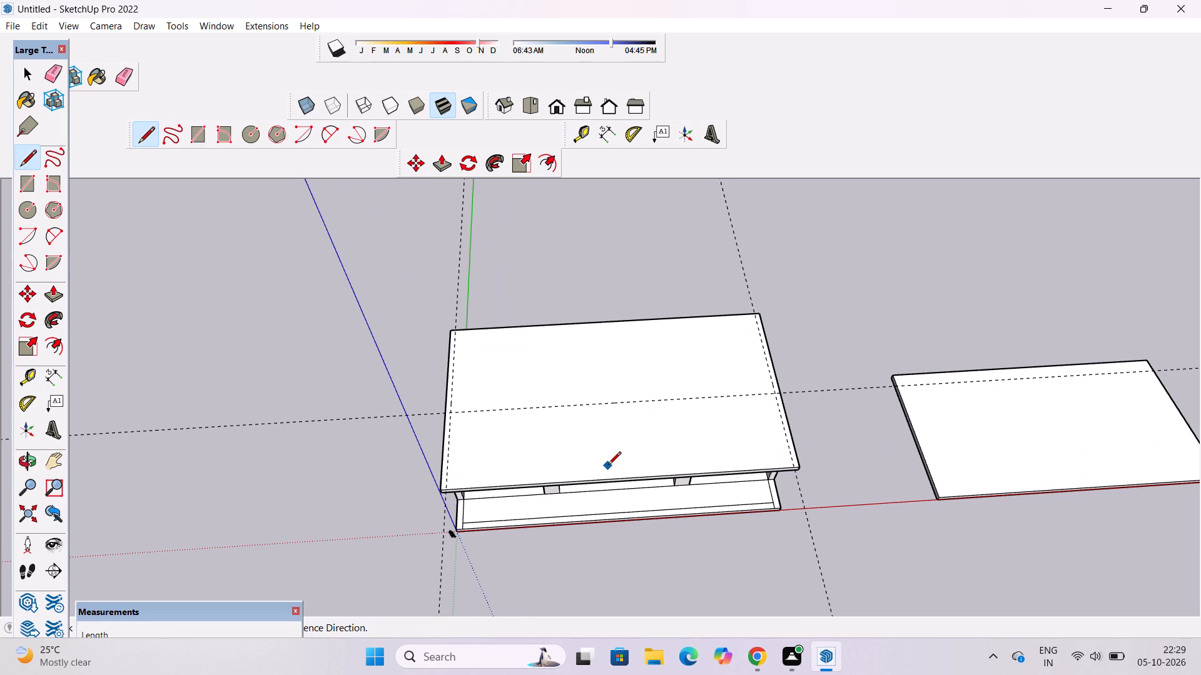
{"action": "left_click", "coordinate": [775, 395]}
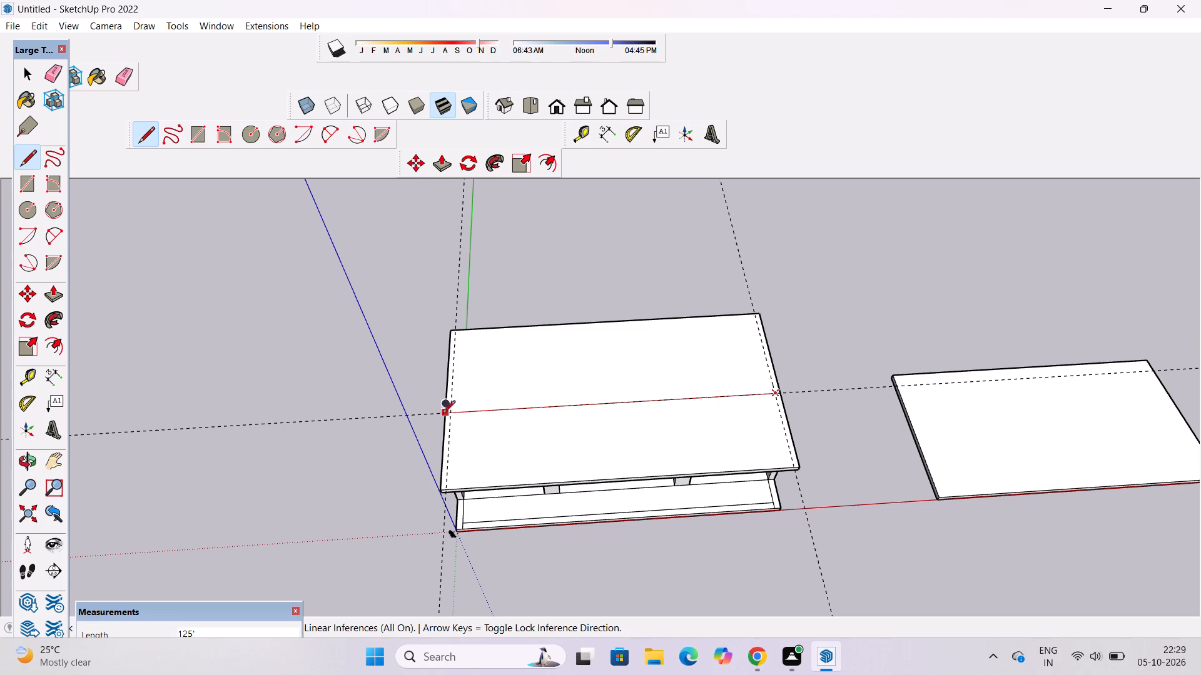
{"action": "left_click", "coordinate": [452, 414]}
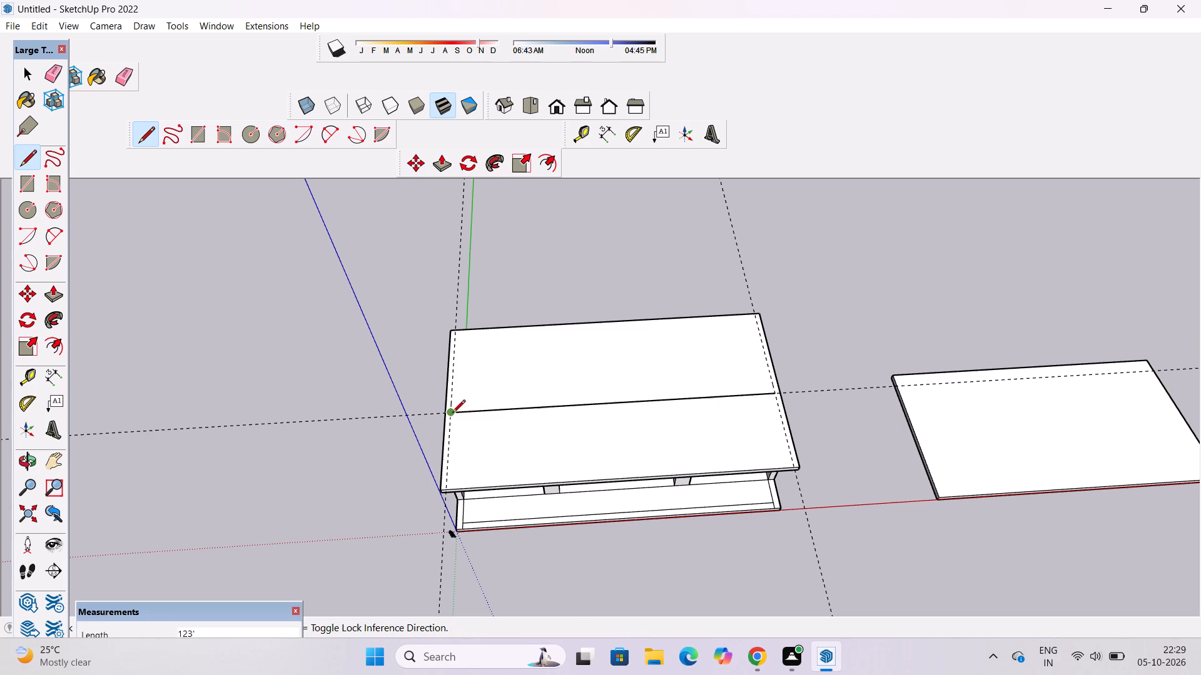
{"action": "left_click", "coordinate": [454, 489]}
{"action": "key", "text": "space"}
{"action": "type", "text": "l"}
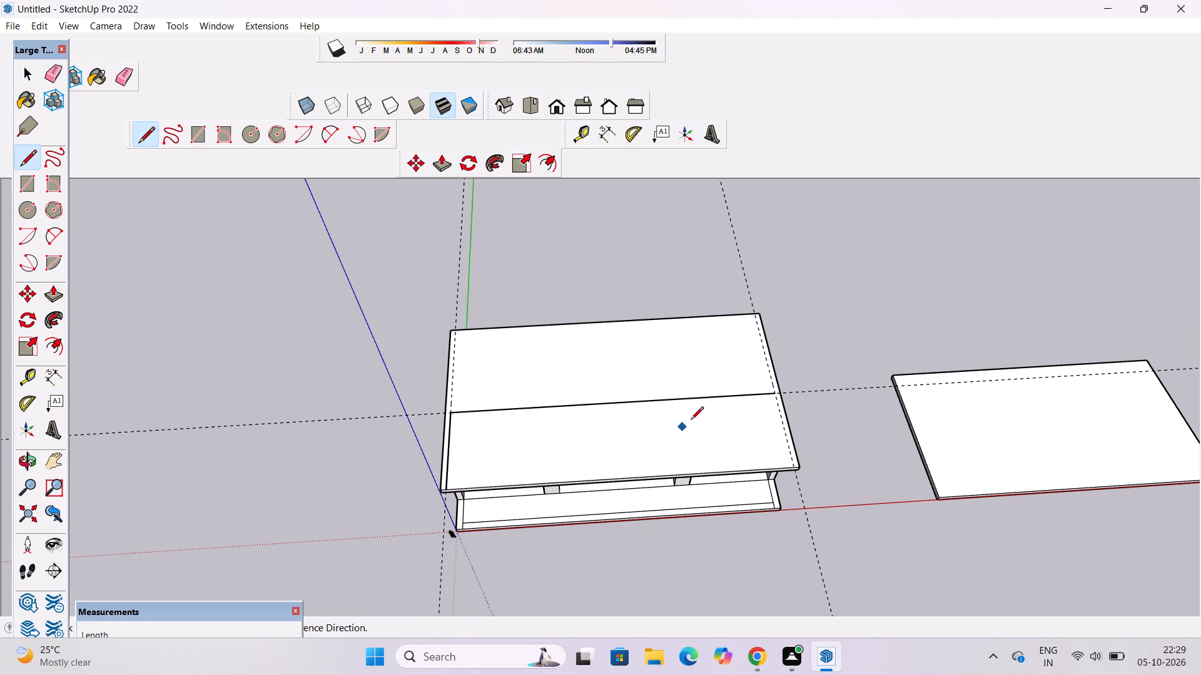
Examine the building's side, recessed front with columns, and roof lines from several angles.
{"action": "key", "text": "o"}
{"action": "left_click_drag", "start_coordinate": [150, 586], "coordinate": [464, 356]}
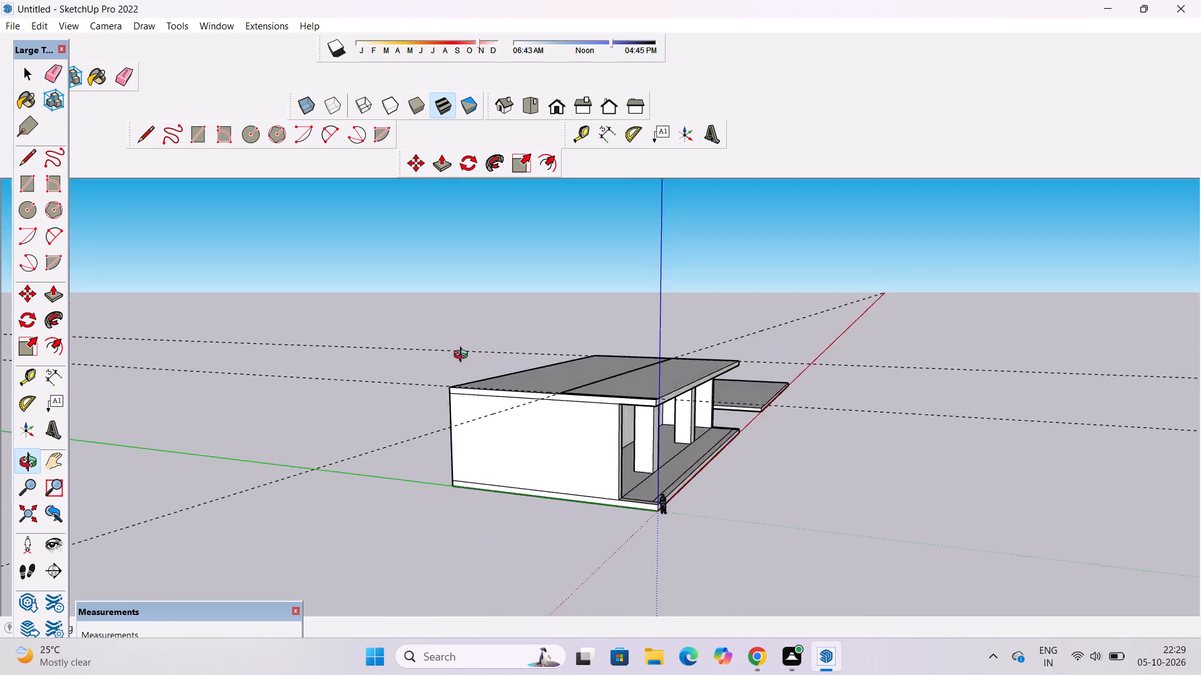
{"action": "left_click_drag", "start_coordinate": [464, 356], "coordinate": [506, 336]}
{"action": "scroll", "coordinate": [639, 380], "scroll_direction": "up", "scroll_amount": 5}
{"action": "left_click_drag", "start_coordinate": [771, 396], "coordinate": [712, 458]}
{"action": "left_click_drag", "start_coordinate": [712, 458], "coordinate": [441, 523]}
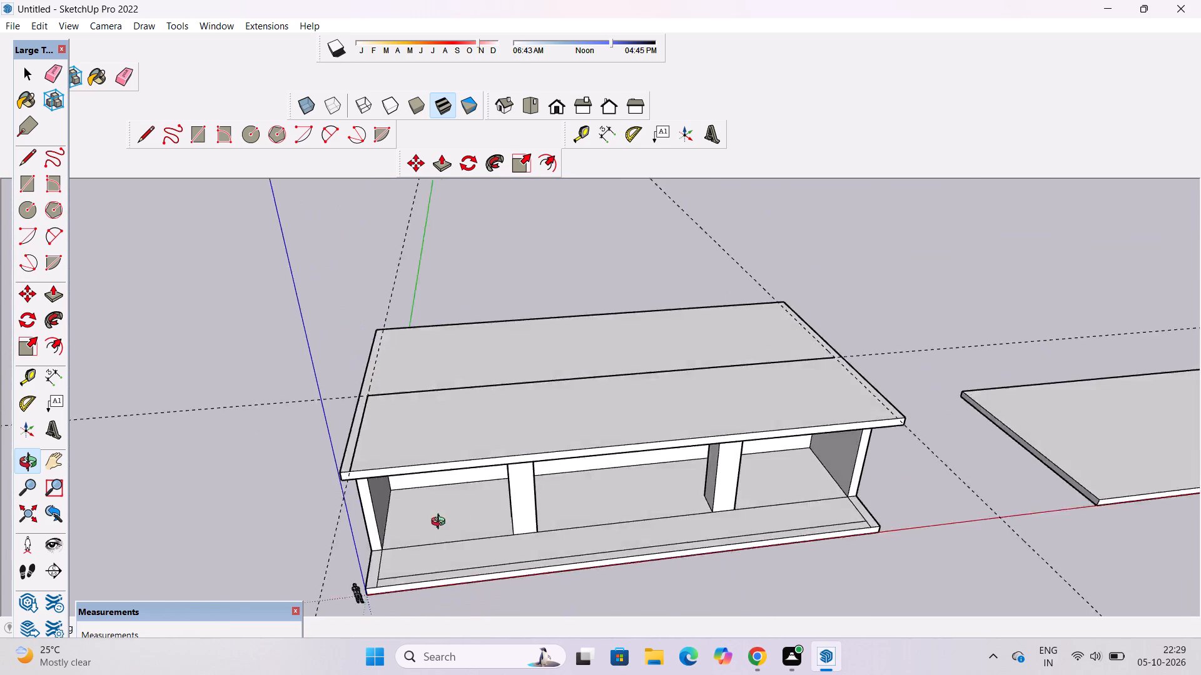
{"action": "left_click_drag", "start_coordinate": [441, 523], "coordinate": [395, 569]}
{"action": "left_click_drag", "start_coordinate": [555, 506], "coordinate": [546, 517], "text": "shift"}
{"action": "left_click_drag", "start_coordinate": [546, 517], "coordinate": [530, 520]}
{"action": "scroll", "coordinate": [527, 520], "scroll_direction": "down", "scroll_amount": 1}
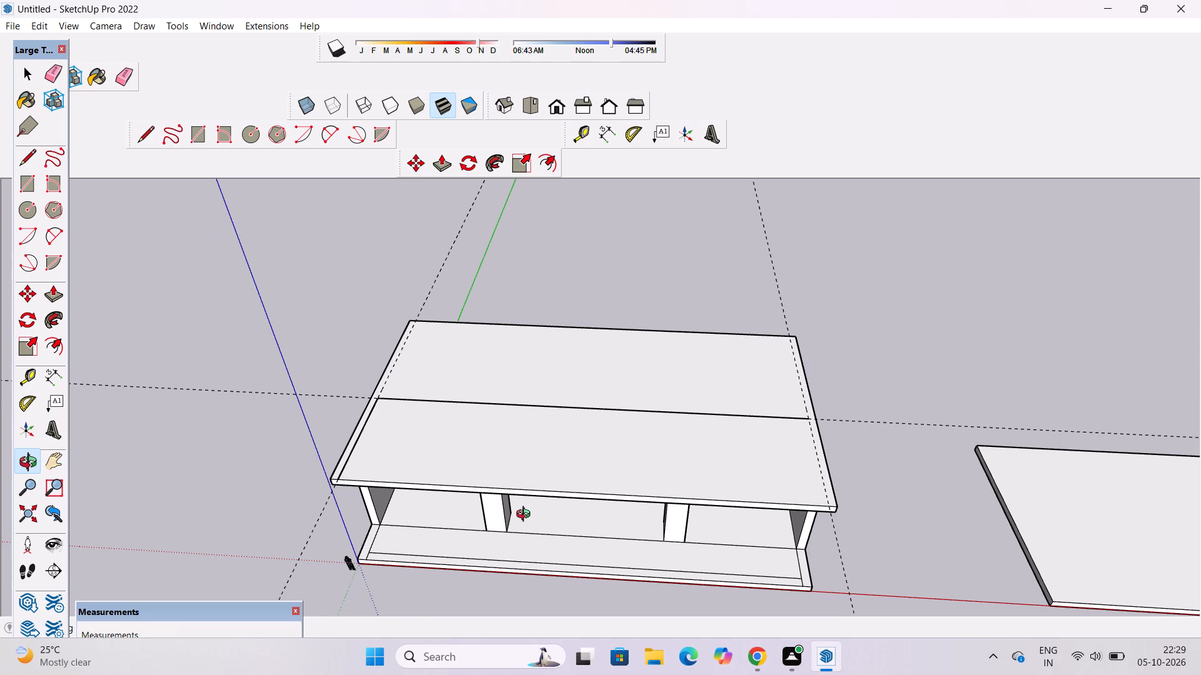
{"action": "scroll", "coordinate": [526, 516], "scroll_direction": "down", "scroll_amount": 7}
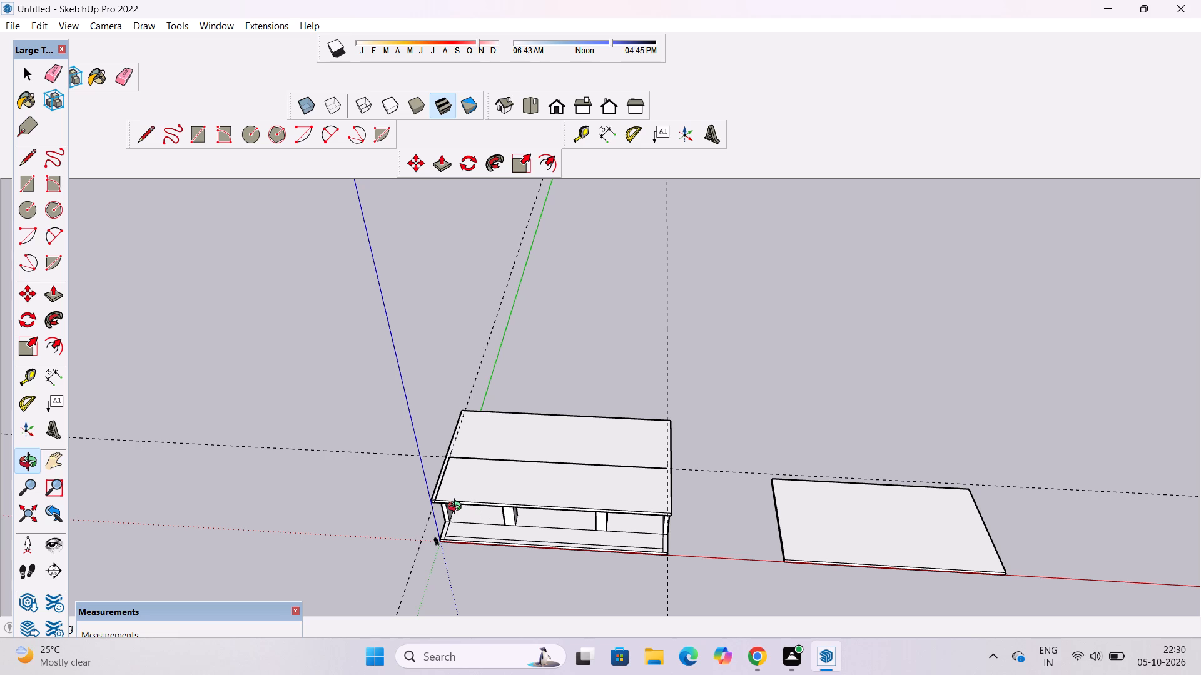
{"action": "scroll", "coordinate": [457, 508], "scroll_direction": "down", "scroll_amount": 3}
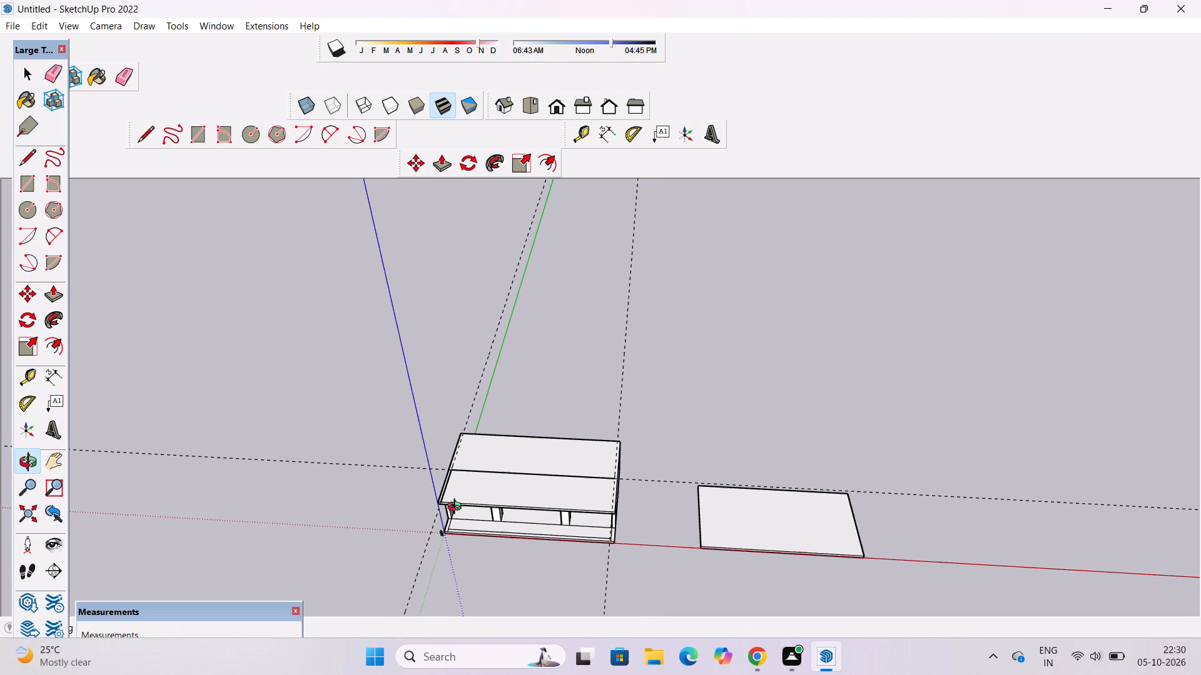
{"action": "scroll", "coordinate": [457, 508], "scroll_direction": "down", "scroll_amount": 2}
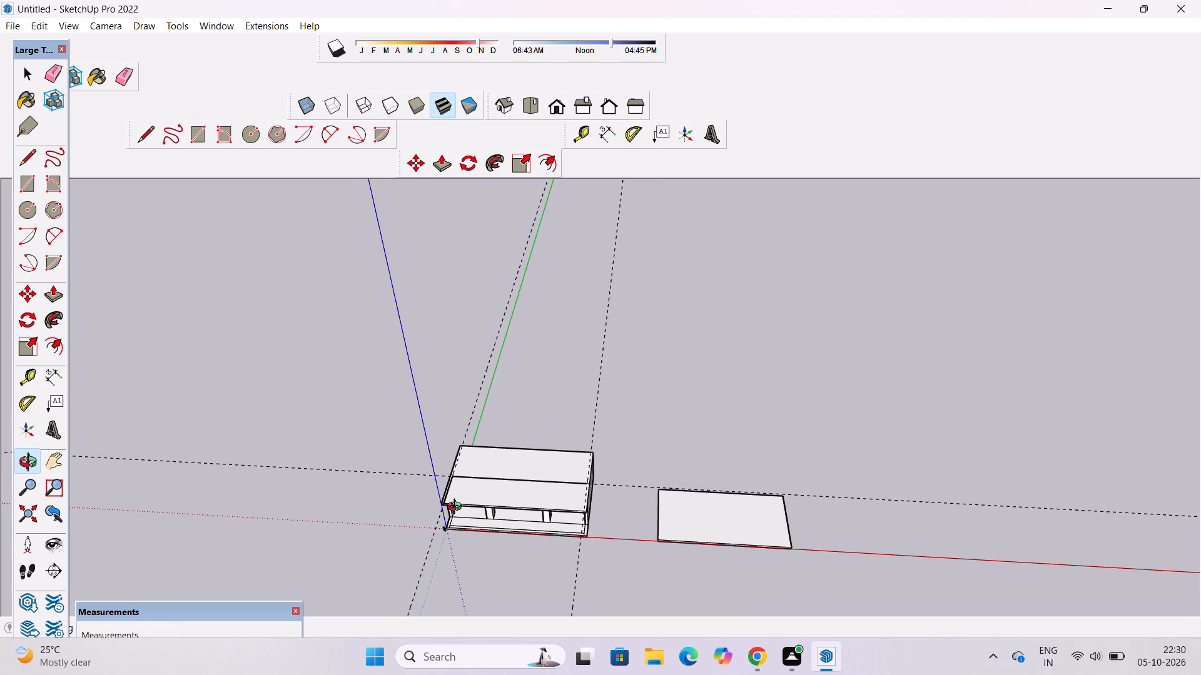
{"action": "scroll", "coordinate": [457, 508], "scroll_direction": "down", "scroll_amount": 1}
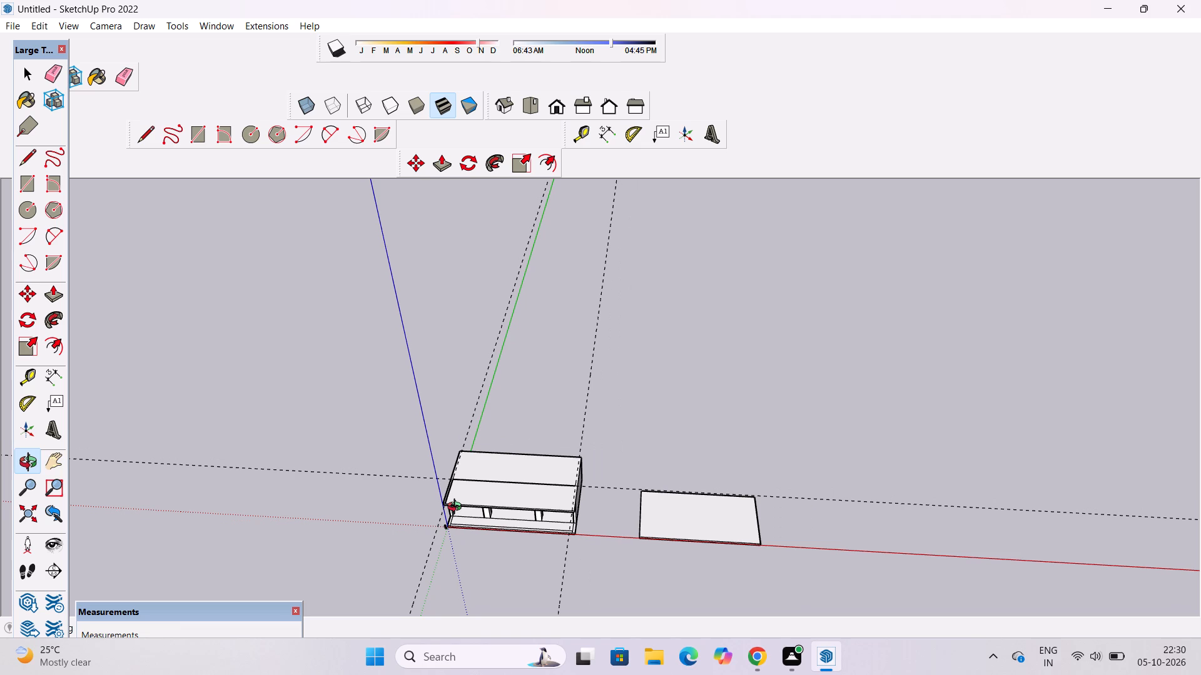
{"action": "scroll", "coordinate": [457, 508], "scroll_direction": "up", "scroll_amount": 2}
{"action": "scroll", "coordinate": [457, 508], "scroll_direction": "down", "scroll_amount": 3}
{"action": "scroll", "coordinate": [457, 508], "scroll_direction": "up", "scroll_amount": 3}
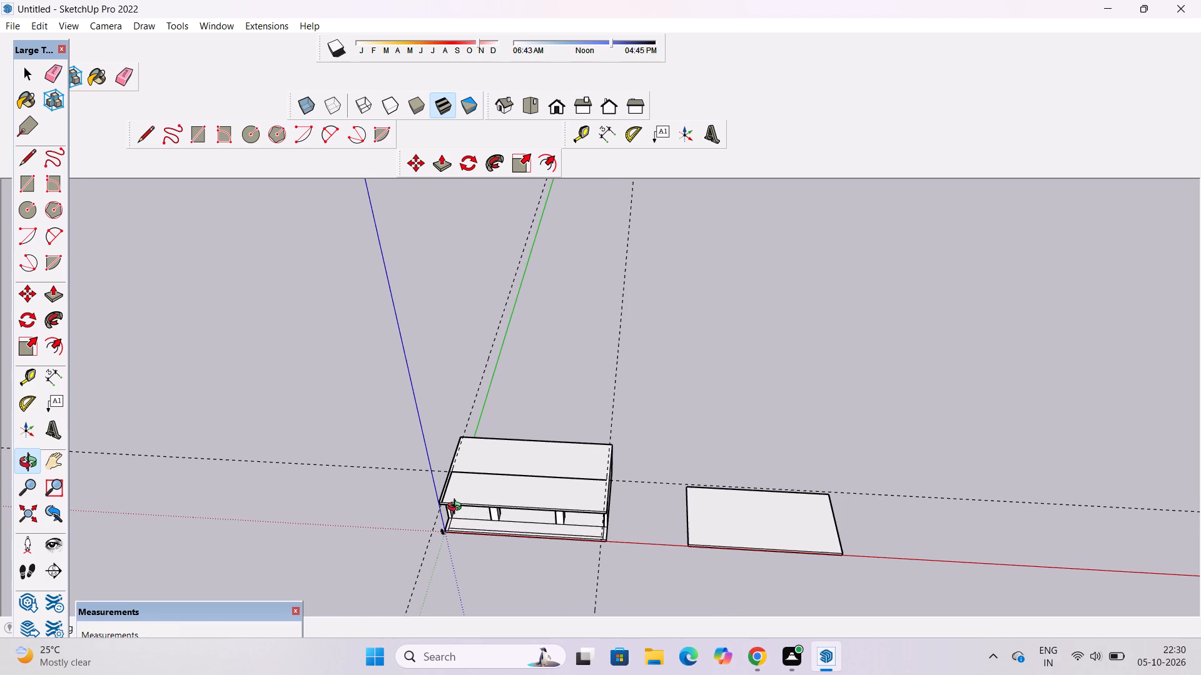
{"action": "scroll", "coordinate": [457, 508], "scroll_direction": "down", "scroll_amount": 4}
{"action": "scroll", "coordinate": [473, 512], "scroll_direction": "up", "scroll_amount": 7}
{"action": "left_click_drag", "start_coordinate": [472, 508], "coordinate": [521, 527], "text": "shift"}
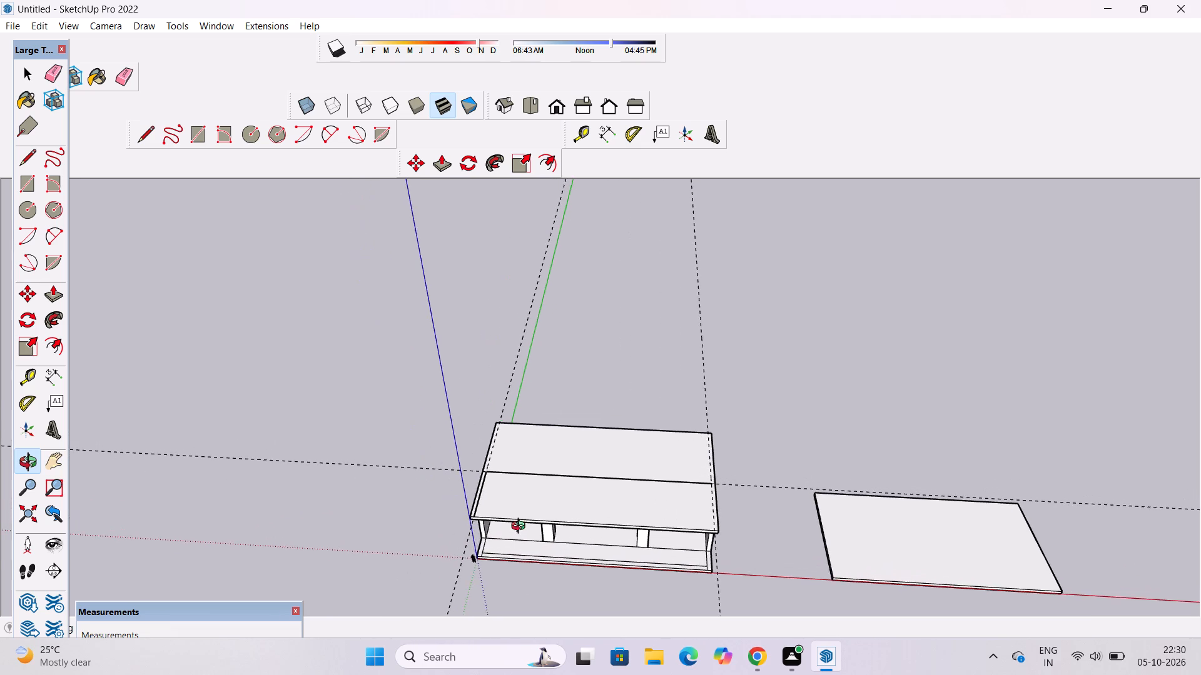
{"action": "scroll", "coordinate": [521, 527], "scroll_direction": "up", "scroll_amount": 6}
{"action": "left_click_drag", "start_coordinate": [525, 517], "coordinate": [489, 527], "text": "shift"}
{"action": "left_click_drag", "start_coordinate": [497, 532], "coordinate": [573, 577], "text": "shift"}
{"action": "left_click_drag", "start_coordinate": [573, 577], "coordinate": [584, 582]}
{"action": "left_click_drag", "start_coordinate": [612, 561], "coordinate": [550, 544], "text": "shift"}
{"action": "scroll", "coordinate": [542, 537], "scroll_direction": "down", "scroll_amount": 4}
{"action": "left_click_drag", "start_coordinate": [520, 530], "coordinate": [556, 552]}
{"action": "scroll", "coordinate": [555, 561], "scroll_direction": "up", "scroll_amount": 1}
{"action": "left_click_drag", "start_coordinate": [555, 562], "coordinate": [552, 535], "text": "shift"}
{"action": "left_click_drag", "start_coordinate": [549, 522], "coordinate": [540, 553]}
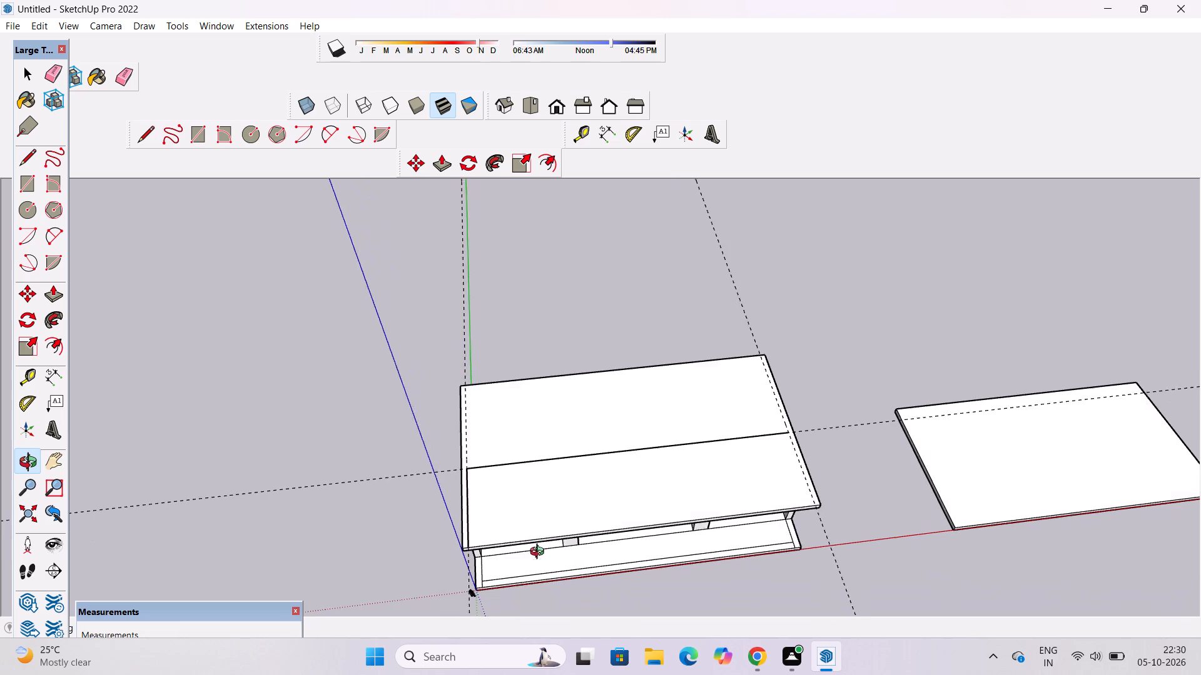
{"action": "left_click_drag", "start_coordinate": [540, 553], "coordinate": [539, 561]}
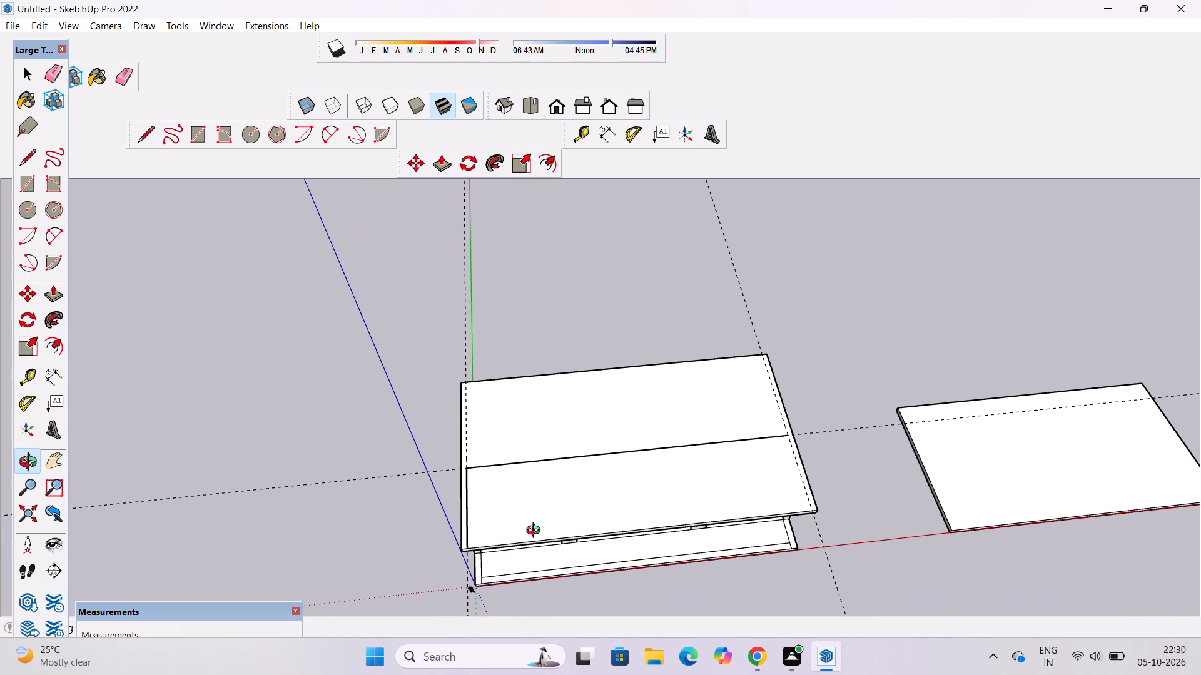
{"action": "scroll", "coordinate": [629, 618], "scroll_direction": "down", "scroll_amount": 10}
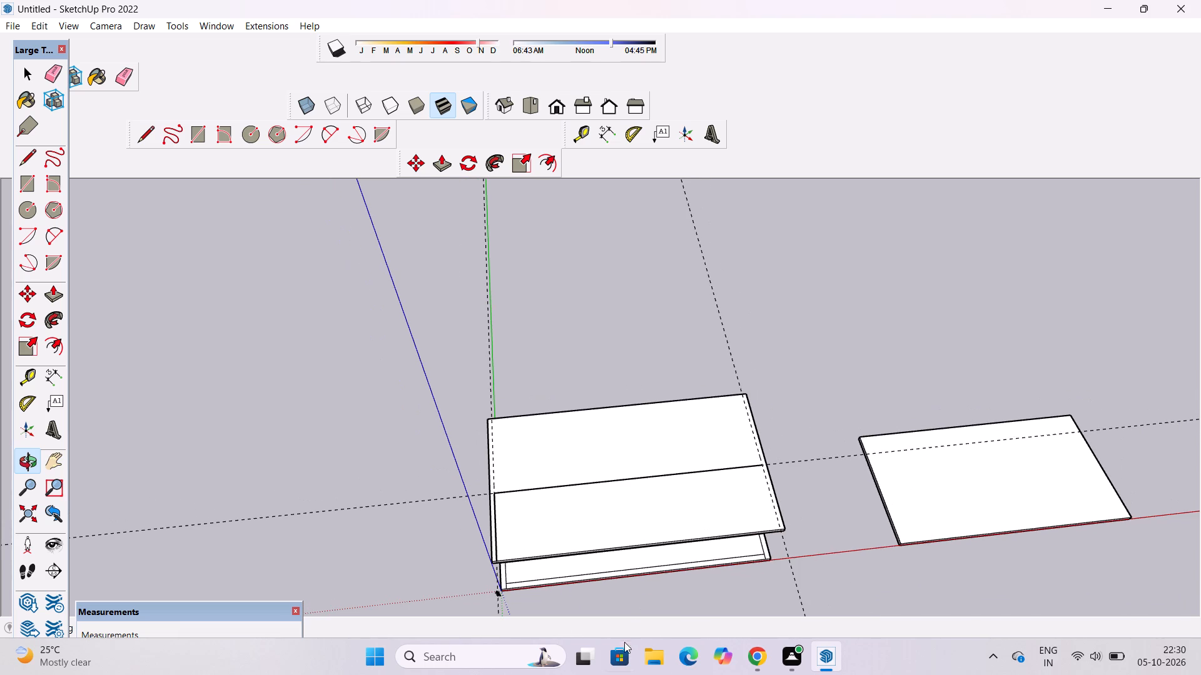
Draw a 32' line on the roof along the end guide farther from the origin, from the cross line to the front edge.
{"action": "scroll", "coordinate": [618, 646], "scroll_direction": "up", "scroll_amount": 5}
{"action": "left_click_drag", "start_coordinate": [657, 436], "coordinate": [647, 392], "text": "shift"}
{"action": "left_click_drag", "start_coordinate": [640, 371], "coordinate": [662, 395]}
{"action": "left_click_drag", "start_coordinate": [662, 399], "coordinate": [659, 377], "text": "shift"}
{"action": "scroll", "coordinate": [659, 376], "scroll_direction": "up", "scroll_amount": 3}
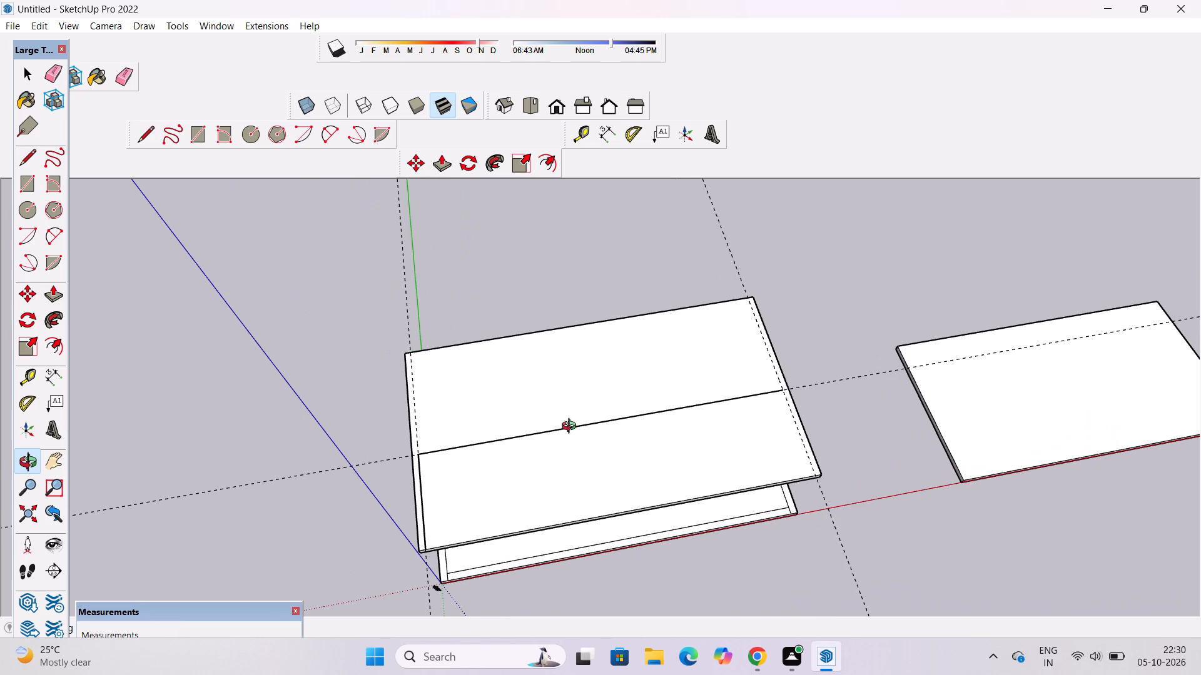
{"action": "left_click_drag", "start_coordinate": [572, 441], "coordinate": [459, 405]}
{"action": "left_click_drag", "start_coordinate": [600, 396], "coordinate": [550, 396]}
{"action": "key", "text": "l"}
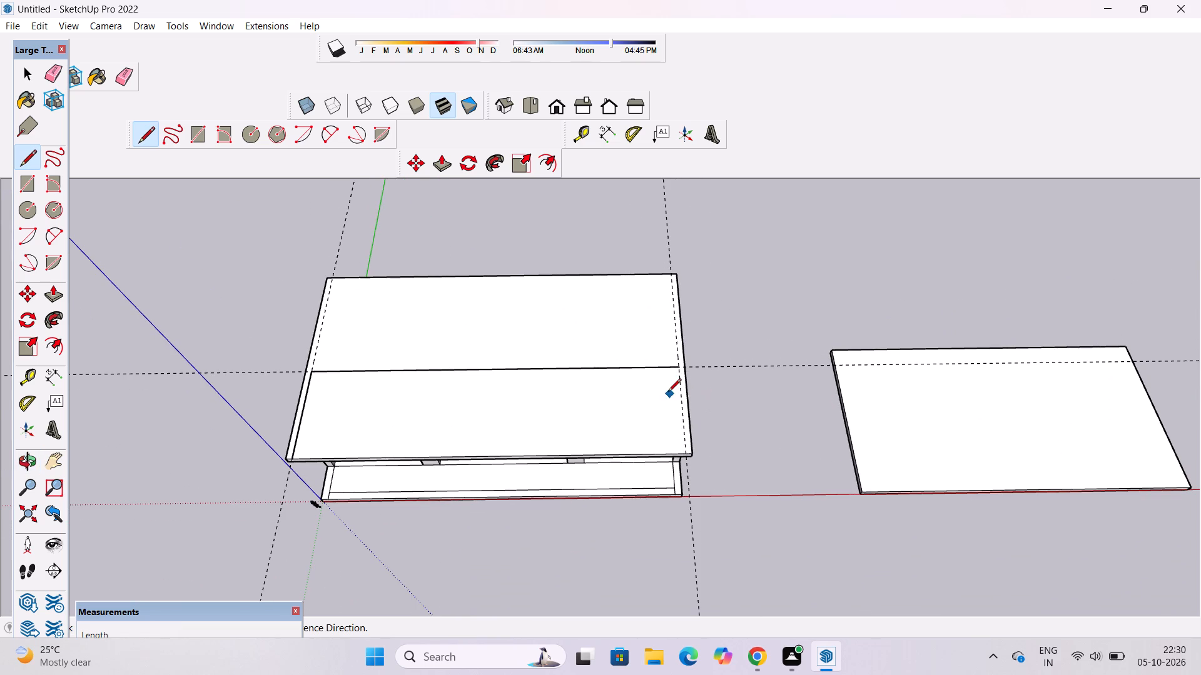
{"action": "scroll", "coordinate": [667, 392], "scroll_direction": "up", "scroll_amount": 5}
{"action": "left_click", "coordinate": [685, 356]}
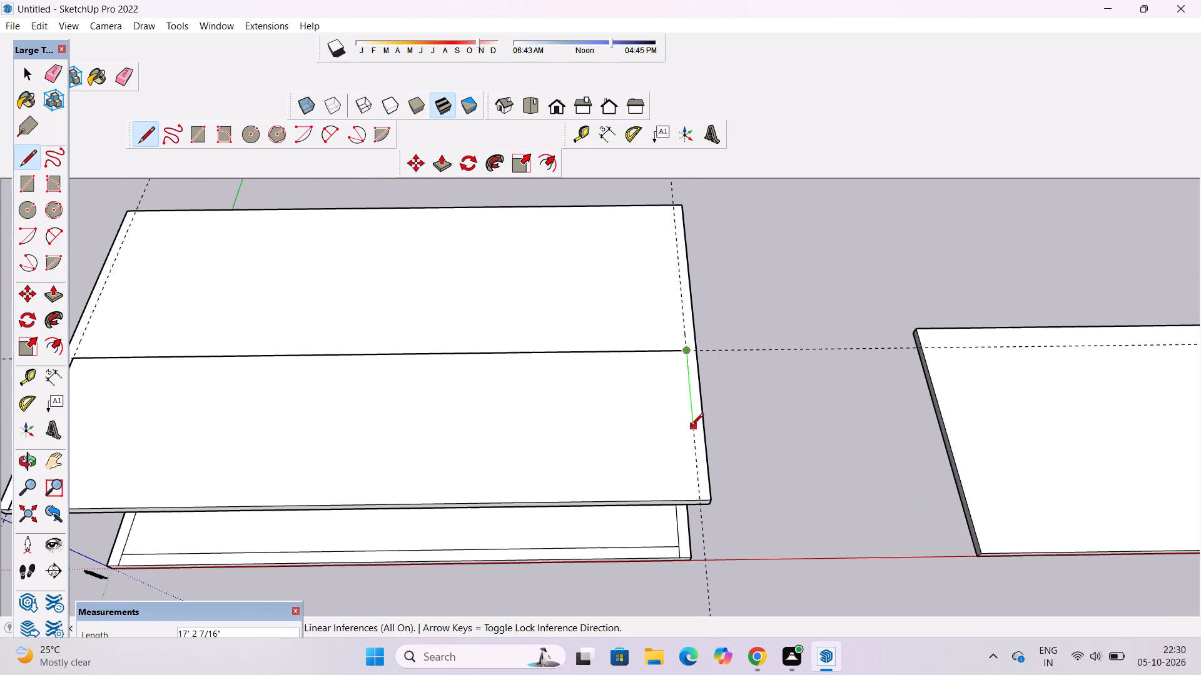
{"action": "left_click", "coordinate": [701, 499]}
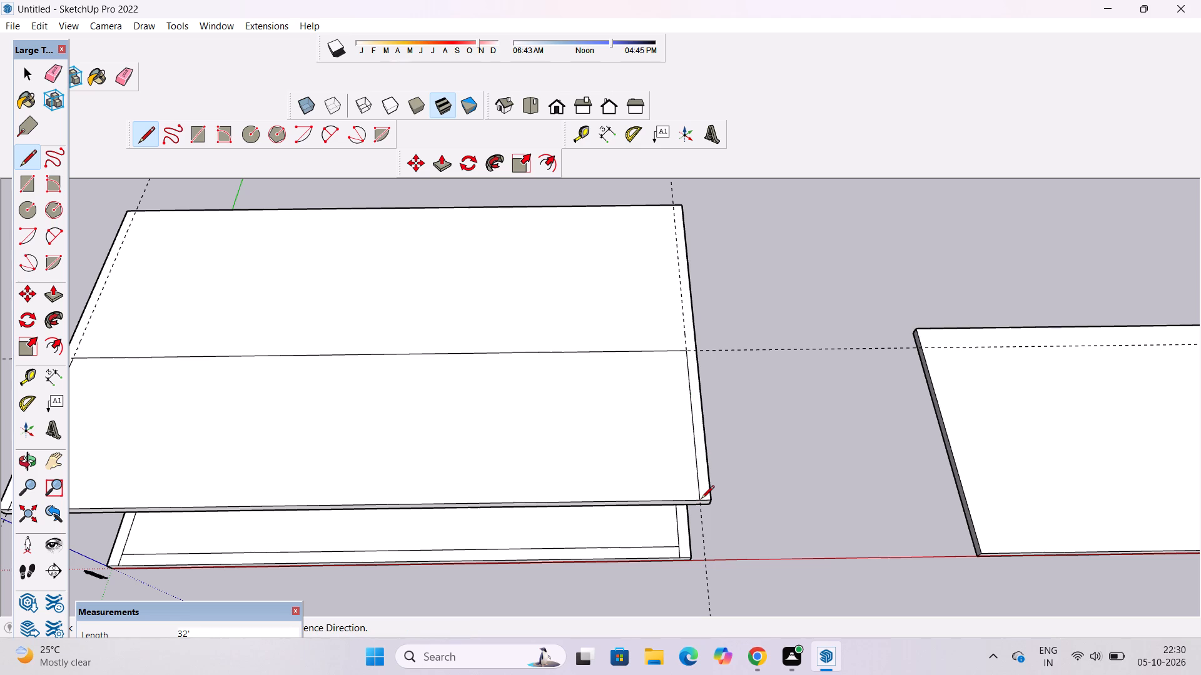
{"action": "key", "text": "space"}
Draw a 40' line along the guide nearer the origin, from the cross line to the roof's back edge.
{"action": "key", "text": "o"}
{"action": "scroll", "coordinate": [636, 459], "scroll_direction": "down", "scroll_amount": 6}
{"action": "scroll", "coordinate": [636, 458], "scroll_direction": "up", "scroll_amount": 5}
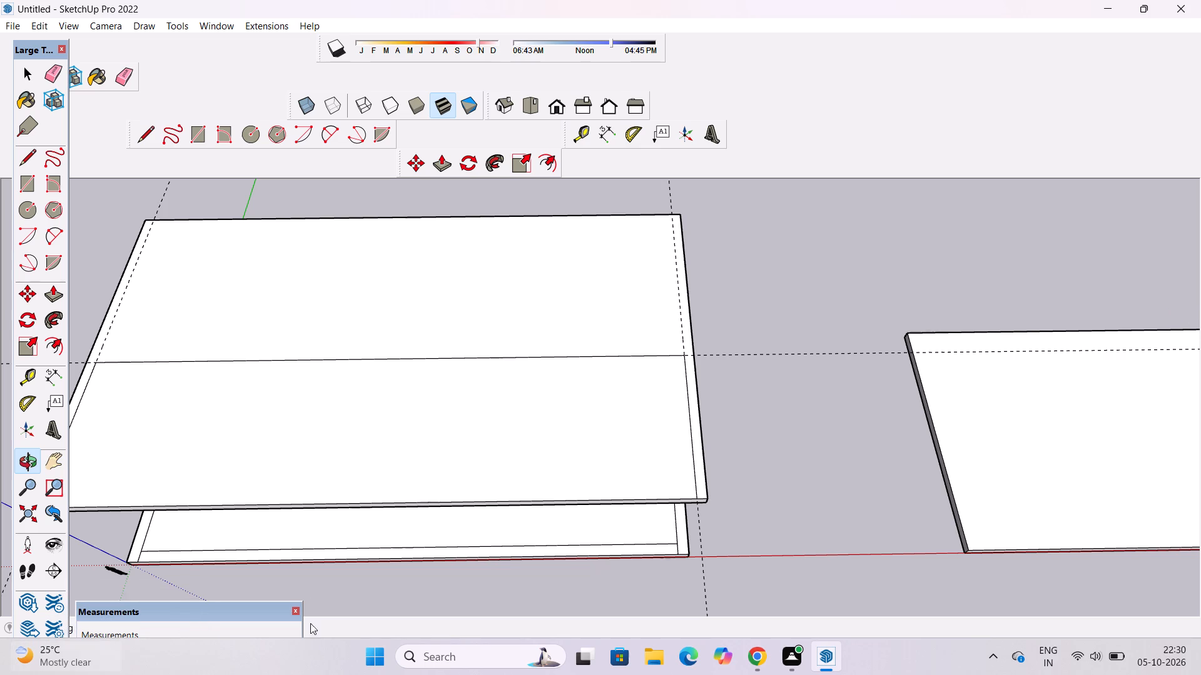
{"action": "scroll", "coordinate": [286, 315], "scroll_direction": "down", "scroll_amount": 5}
{"action": "scroll", "coordinate": [302, 346], "scroll_direction": "up", "scroll_amount": 1}
{"action": "left_click_drag", "start_coordinate": [373, 366], "coordinate": [530, 402], "text": "shift"}
{"action": "scroll", "coordinate": [521, 412], "scroll_direction": "up", "scroll_amount": 3}
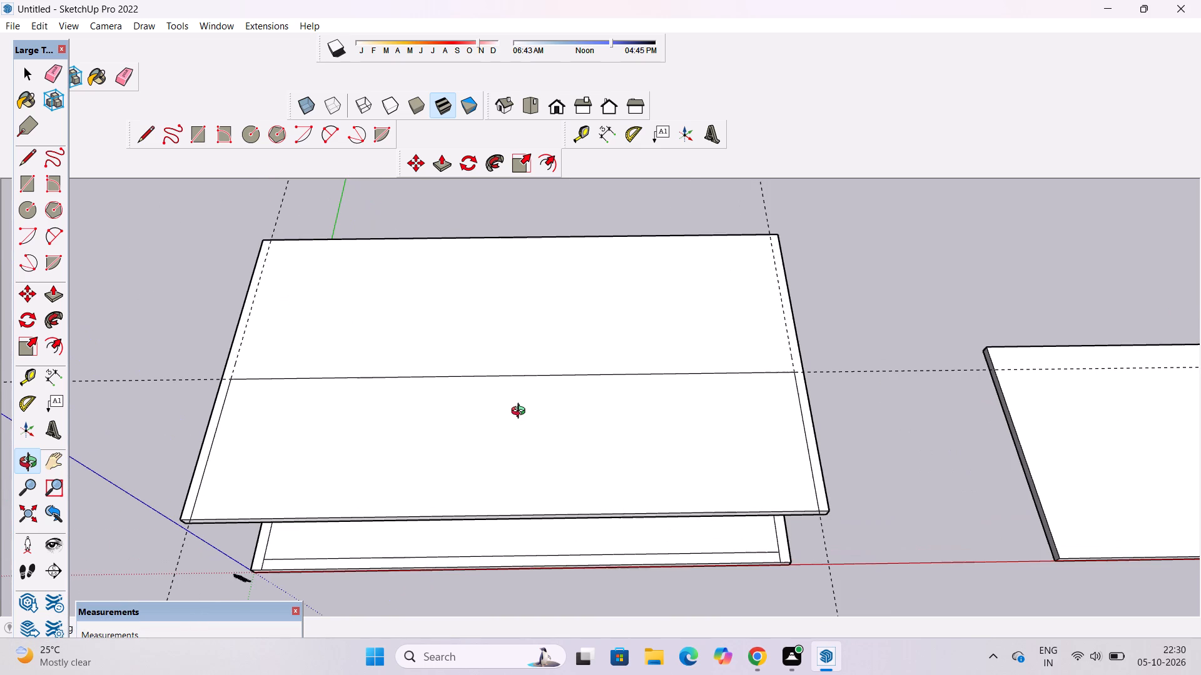
{"action": "left_click_drag", "start_coordinate": [353, 417], "coordinate": [613, 397], "text": "shift"}
{"action": "scroll", "coordinate": [614, 397], "scroll_direction": "down", "scroll_amount": 4, "text": "shift"}
{"action": "left_click_drag", "start_coordinate": [592, 401], "coordinate": [525, 434], "text": "shift"}
{"action": "left_click_drag", "start_coordinate": [522, 437], "coordinate": [522, 443], "text": "shift"}
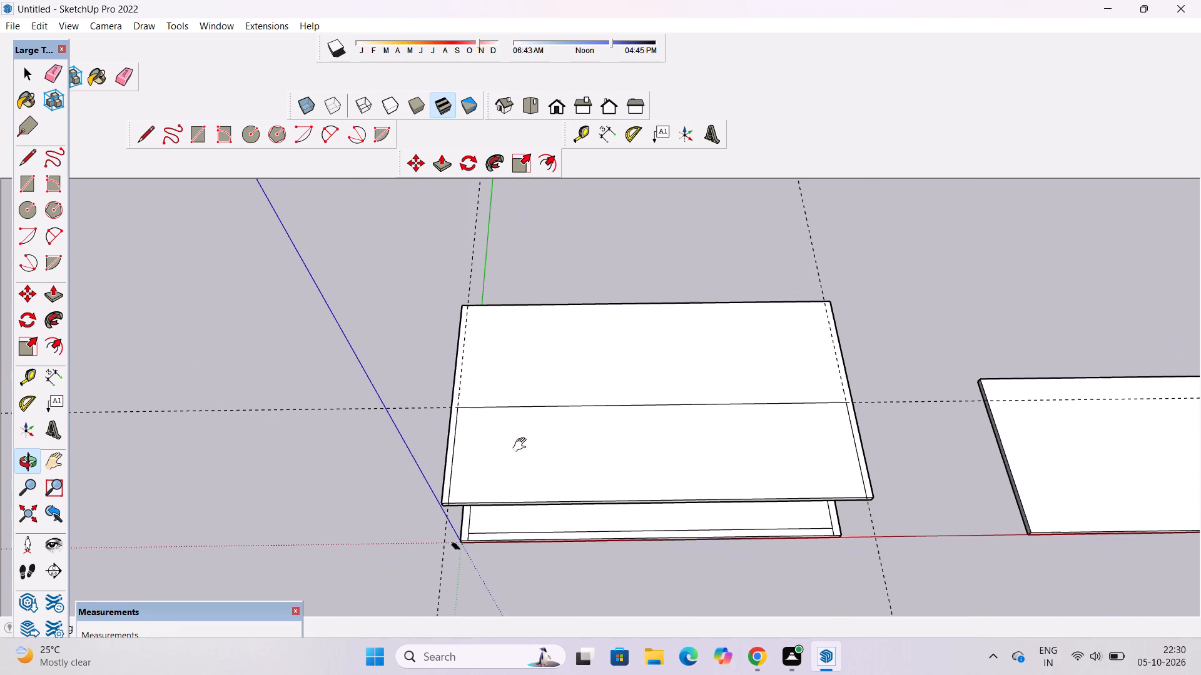
{"action": "left_click_drag", "start_coordinate": [522, 445], "coordinate": [445, 440], "text": "shift"}
{"action": "scroll", "coordinate": [470, 417], "scroll_direction": "down", "scroll_amount": 4}
{"action": "scroll", "coordinate": [468, 439], "scroll_direction": "up", "scroll_amount": 3}
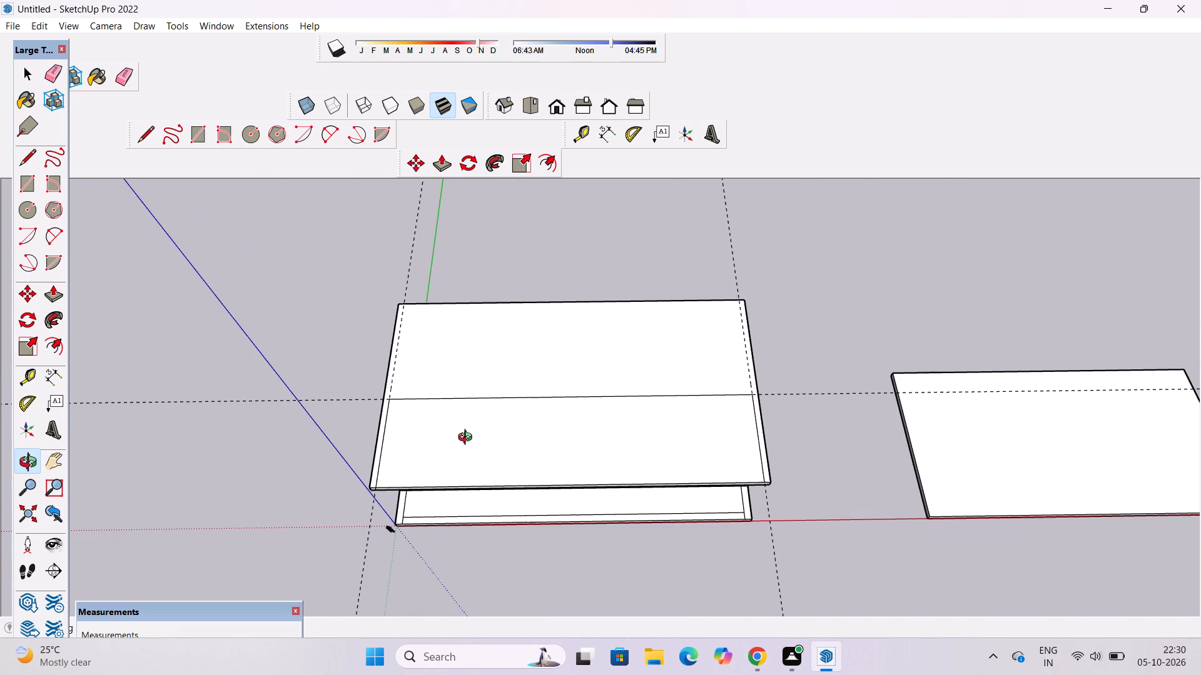
{"action": "key", "text": "l"}
{"action": "scroll", "coordinate": [372, 387], "scroll_direction": "up", "scroll_amount": 3}
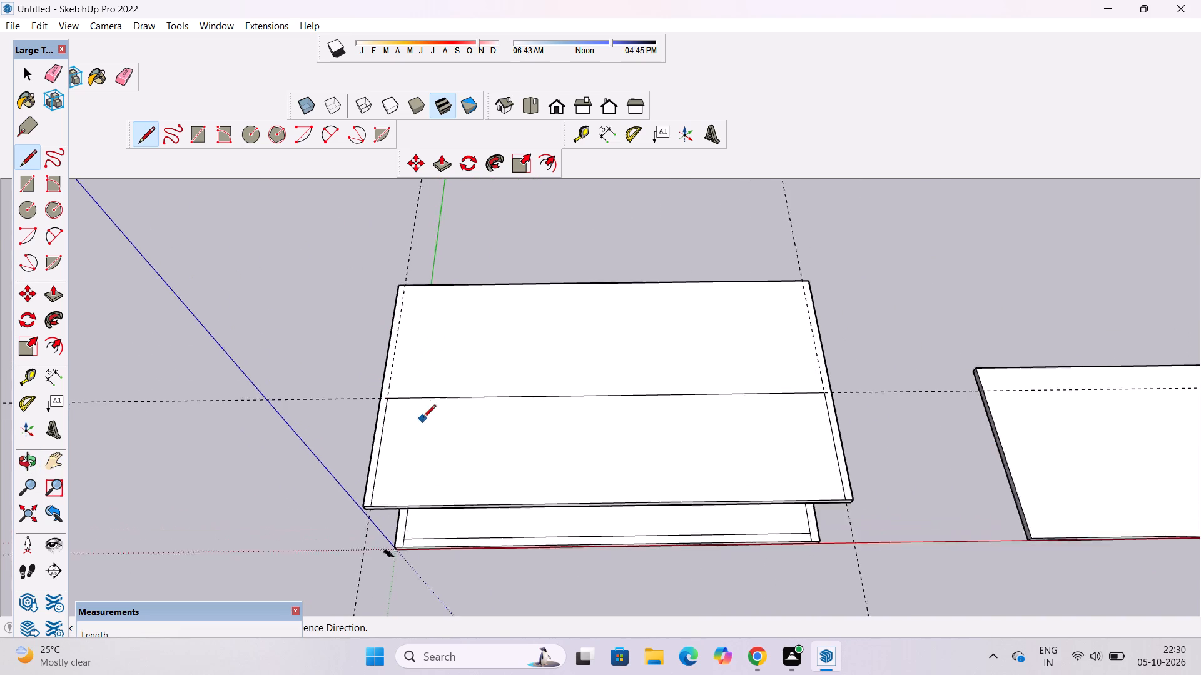
{"action": "scroll", "coordinate": [423, 419], "scroll_direction": "up", "scroll_amount": 6}
{"action": "left_click", "coordinate": [360, 384]}
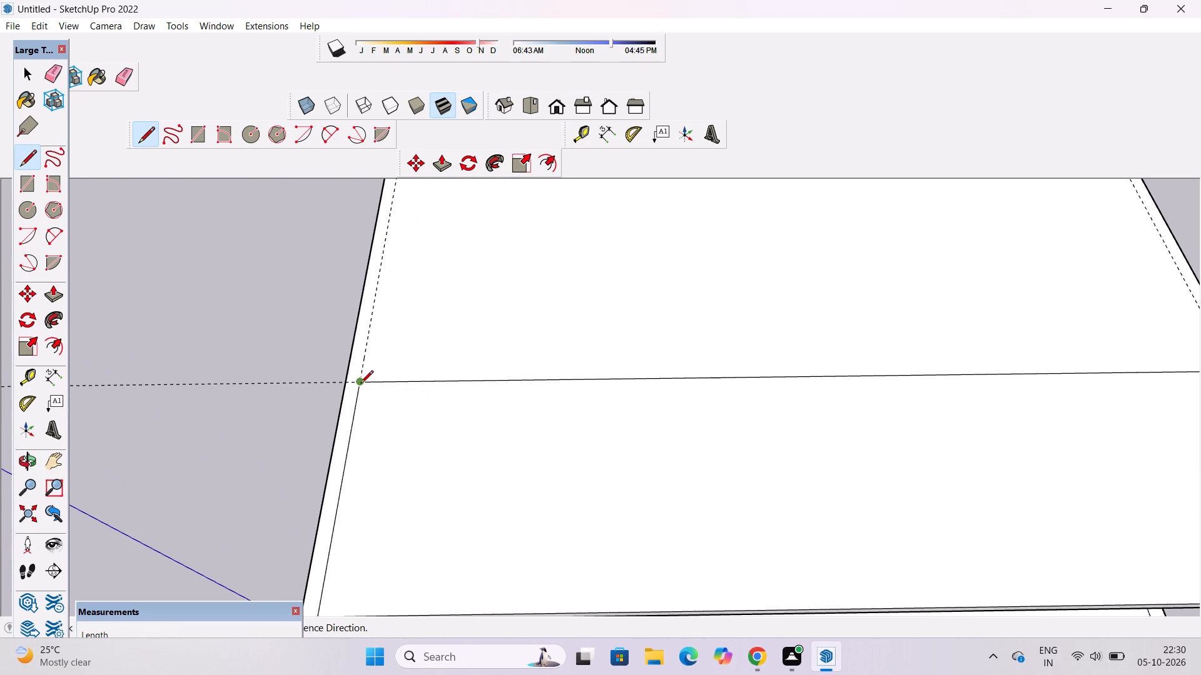
{"action": "scroll", "coordinate": [356, 387], "scroll_direction": "down", "scroll_amount": 6}
{"action": "left_click", "coordinate": [383, 257]}
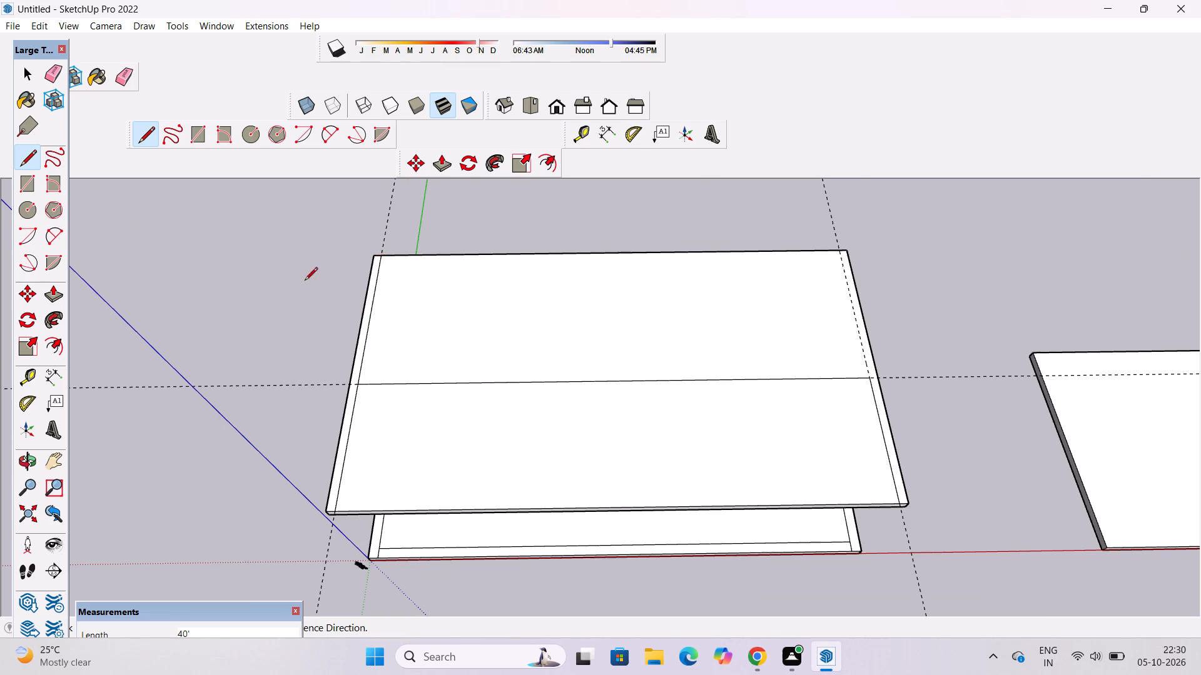
Draw a line along the guide farther from the origin, from the roof's back edge to the cross line.
{"action": "scroll", "coordinate": [302, 285], "scroll_direction": "down", "scroll_amount": 6}
{"action": "scroll", "coordinate": [674, 347], "scroll_direction": "up", "scroll_amount": 4}
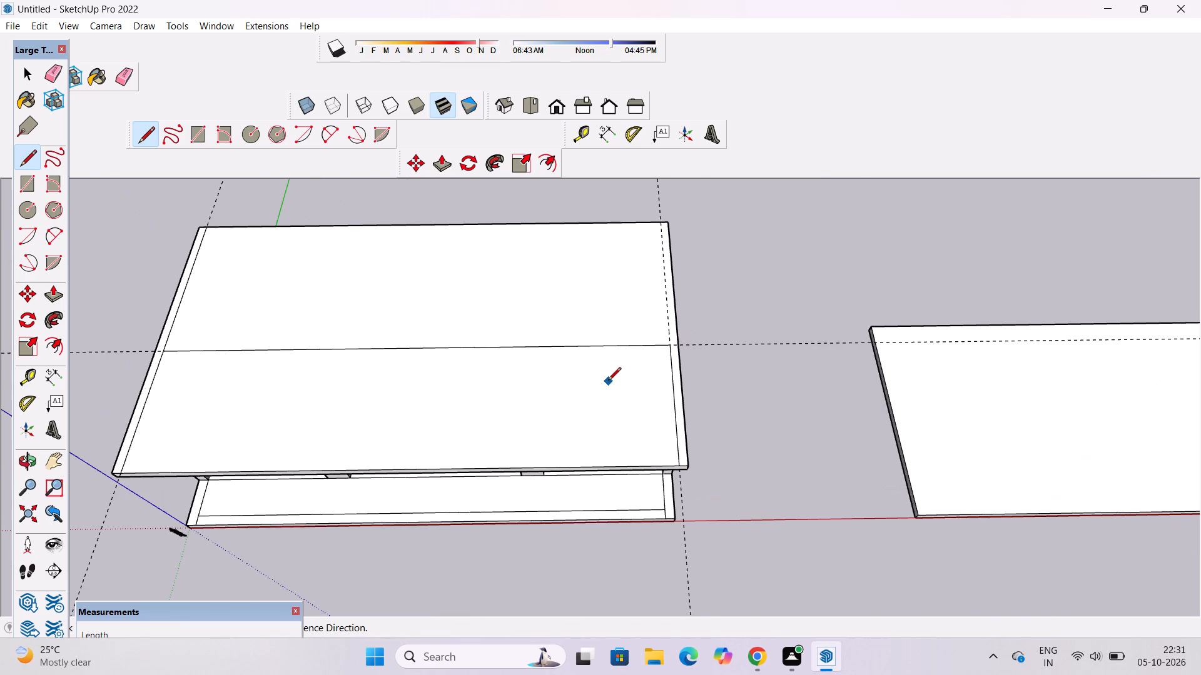
{"action": "scroll", "coordinate": [608, 381], "scroll_direction": "up", "scroll_amount": 1}
{"action": "scroll", "coordinate": [758, 233], "scroll_direction": "down", "scroll_amount": 4}
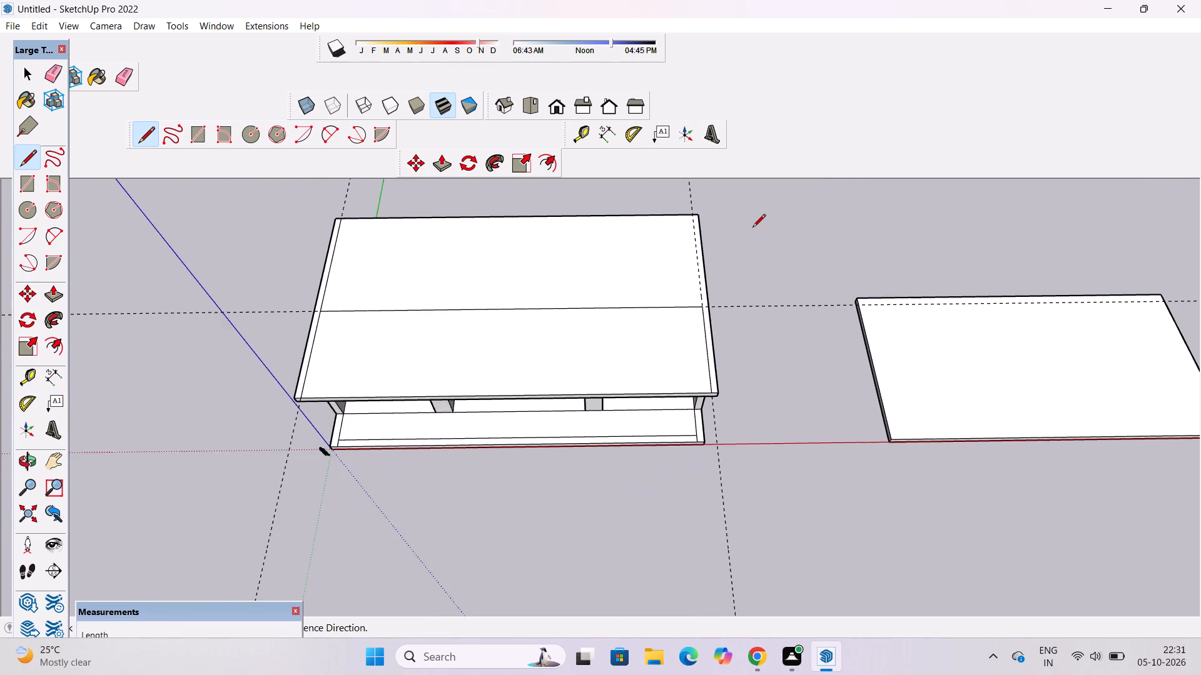
{"action": "scroll", "coordinate": [753, 228], "scroll_direction": "up", "scroll_amount": 2}
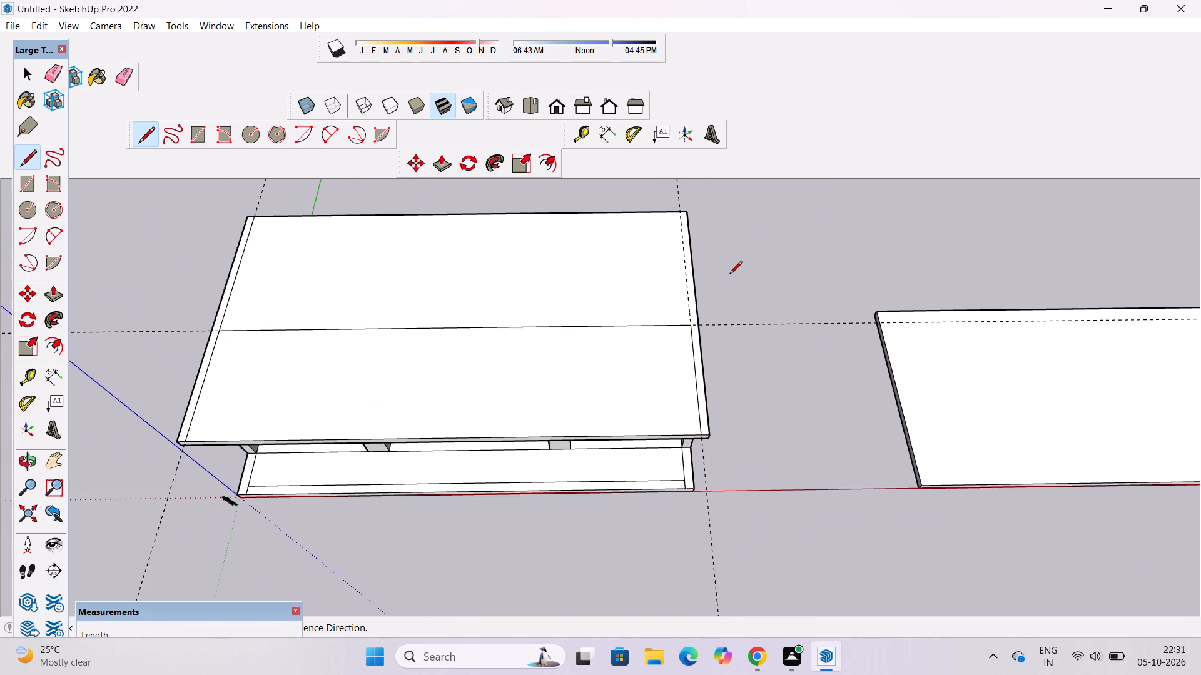
{"action": "scroll", "coordinate": [766, 347], "scroll_direction": "down", "scroll_amount": 4}
{"action": "scroll", "coordinate": [729, 250], "scroll_direction": "up", "scroll_amount": 4}
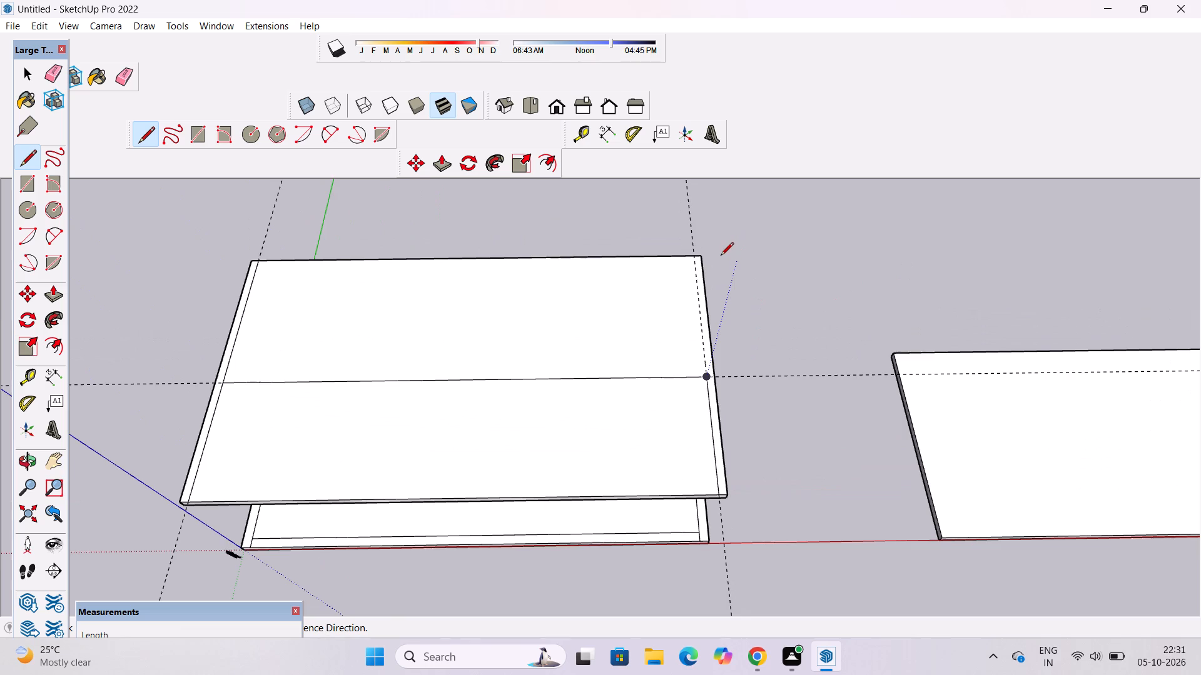
{"action": "scroll", "coordinate": [721, 256], "scroll_direction": "up", "scroll_amount": 4}
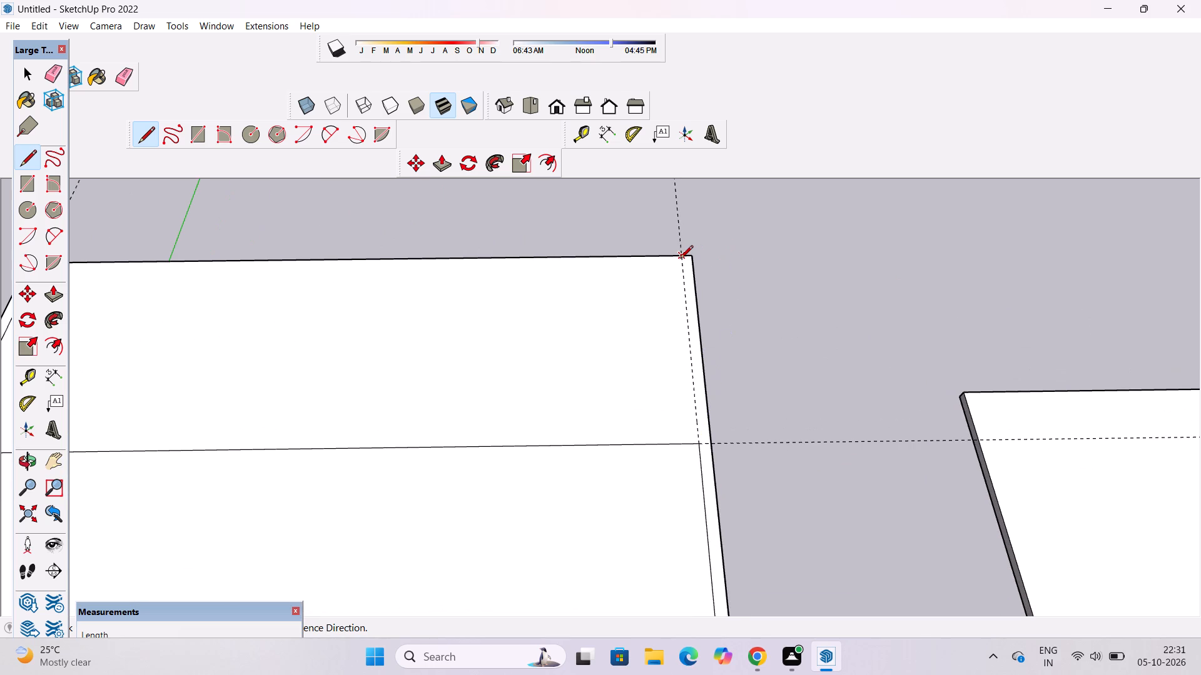
{"action": "left_click", "coordinate": [681, 256]}
{"action": "scroll", "coordinate": [681, 267], "scroll_direction": "down", "scroll_amount": 4}
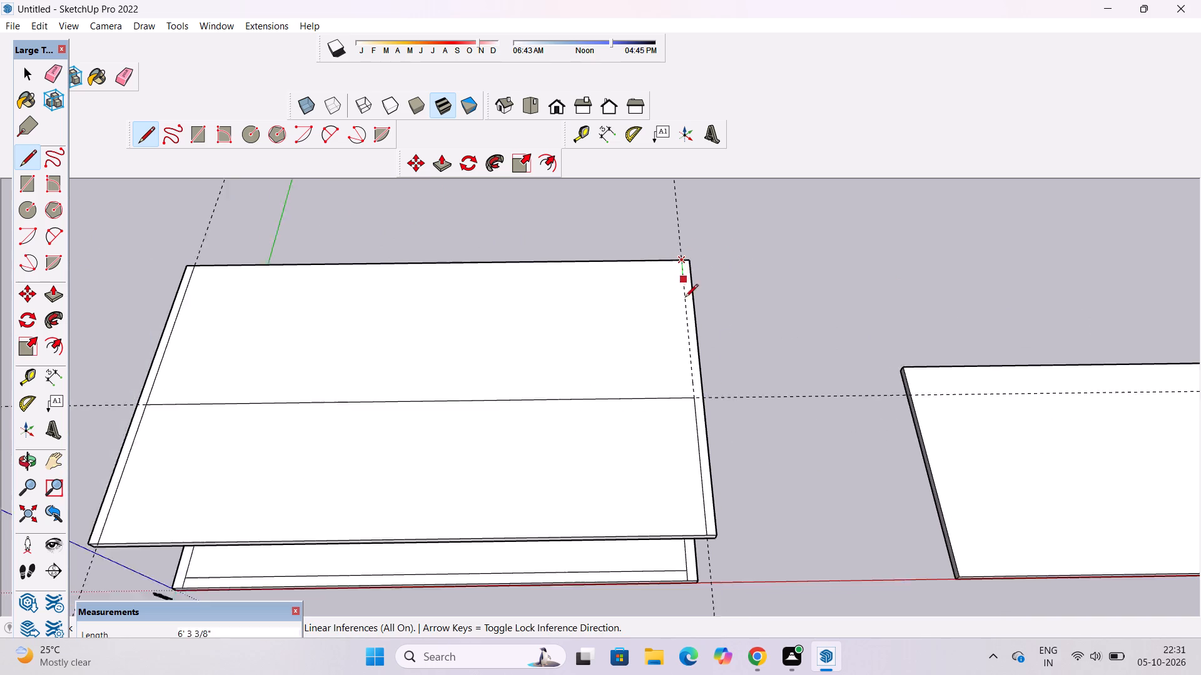
{"action": "scroll", "coordinate": [694, 360], "scroll_direction": "up", "scroll_amount": 1}
{"action": "left_click", "coordinate": [696, 389]}
{"action": "key", "text": "space"}
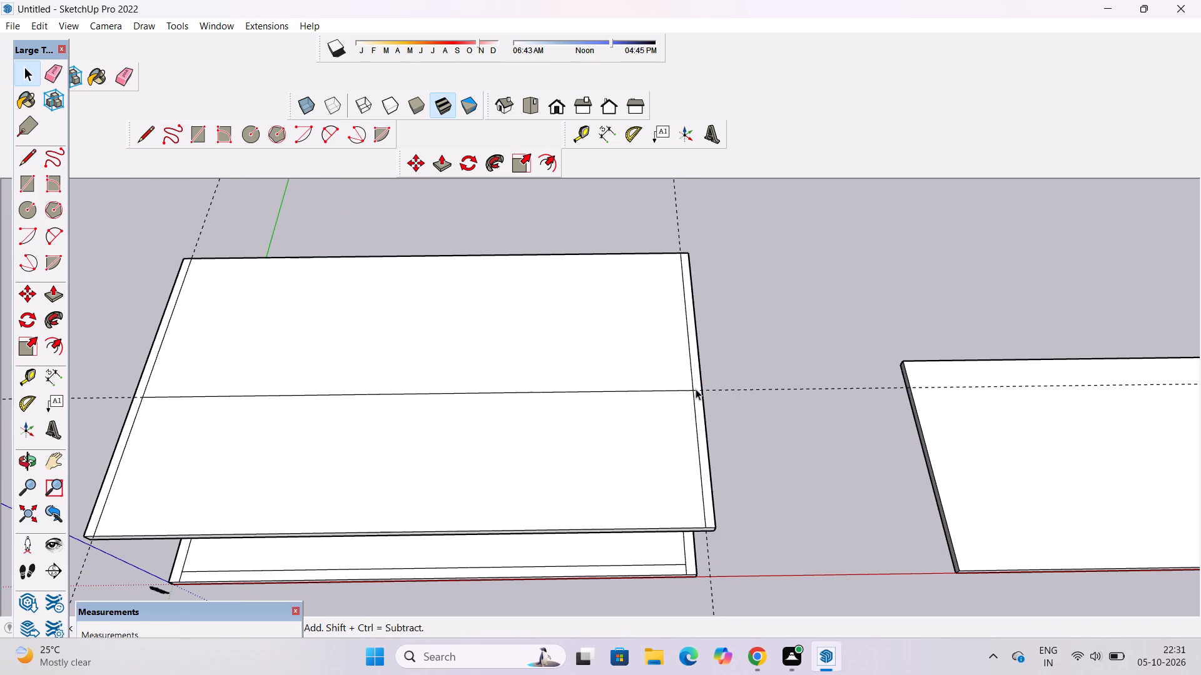
Erase the cross guide and both end guide lines from the roof.
{"action": "type", "text": "e"}
{"action": "left_click_drag", "start_coordinate": [840, 331], "coordinate": [831, 413]}
{"action": "scroll", "coordinate": [781, 379], "scroll_direction": "down", "scroll_amount": 5}
{"action": "scroll", "coordinate": [718, 260], "scroll_direction": "up", "scroll_amount": 4}
{"action": "left_click_drag", "start_coordinate": [716, 240], "coordinate": [716, 239]}
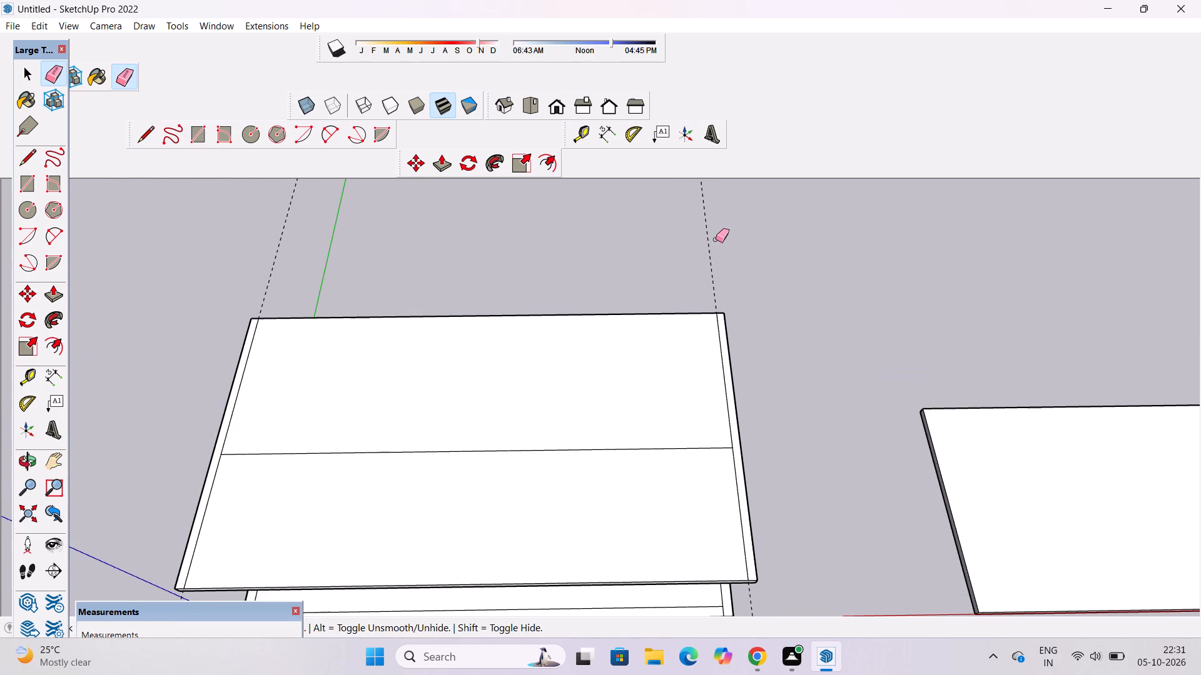
{"action": "left_click_drag", "start_coordinate": [716, 239], "coordinate": [706, 262]}
{"action": "scroll", "coordinate": [766, 259], "scroll_direction": "down", "scroll_amount": 4}
{"action": "scroll", "coordinate": [367, 209], "scroll_direction": "up", "scroll_amount": 2}
{"action": "left_click_drag", "start_coordinate": [413, 226], "coordinate": [428, 244]}
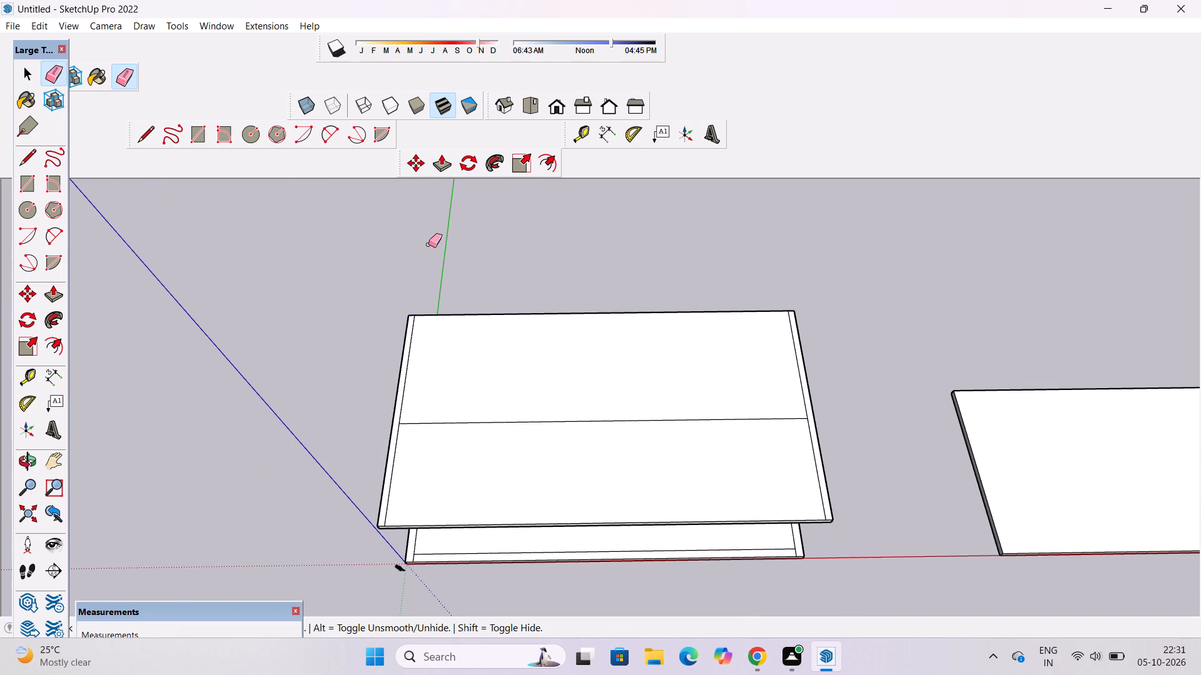
{"action": "key", "text": "space"}
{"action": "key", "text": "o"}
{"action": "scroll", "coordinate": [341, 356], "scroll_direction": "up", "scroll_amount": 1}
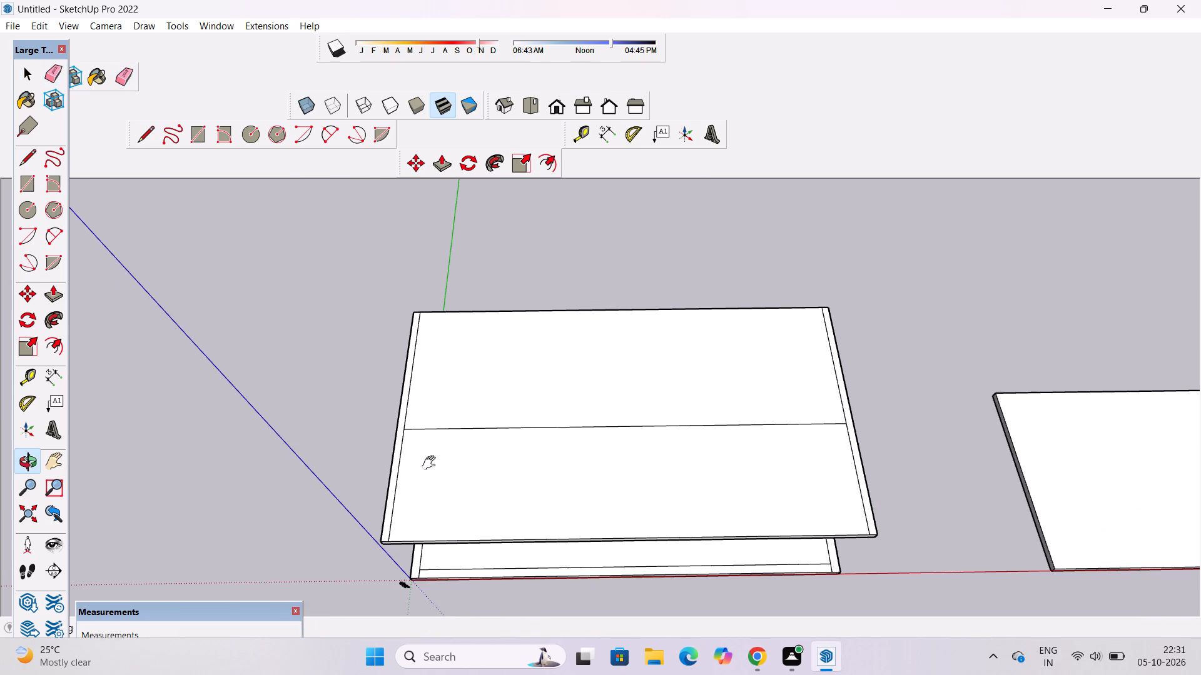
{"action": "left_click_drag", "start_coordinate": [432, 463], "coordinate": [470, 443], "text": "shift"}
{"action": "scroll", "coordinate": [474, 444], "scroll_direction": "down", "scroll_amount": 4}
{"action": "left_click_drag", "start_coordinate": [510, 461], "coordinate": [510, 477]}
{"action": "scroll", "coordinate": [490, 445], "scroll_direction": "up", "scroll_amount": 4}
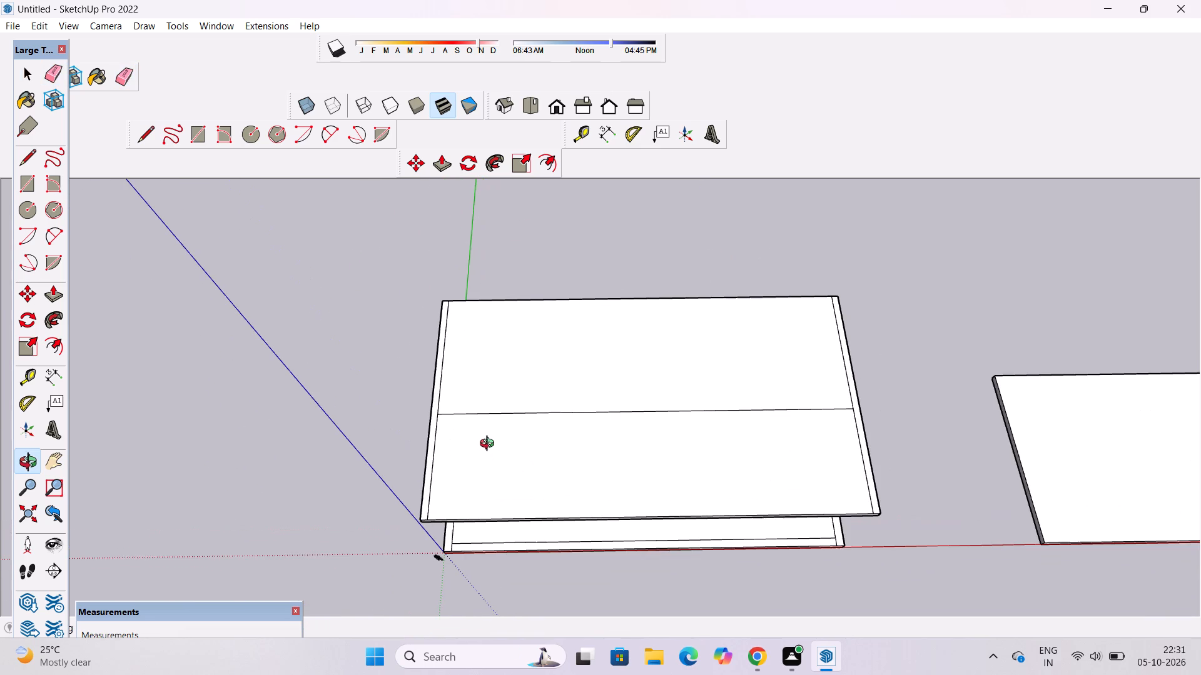
Draw a short line continuing the roof's dividing line to the outer side edge farther from the origin.
{"action": "left_click_drag", "start_coordinate": [490, 445], "coordinate": [475, 446], "text": "shift"}
{"action": "left_click_drag", "start_coordinate": [472, 447], "coordinate": [435, 451], "text": "shift"}
{"action": "left_click_drag", "start_coordinate": [570, 444], "coordinate": [559, 446], "text": "shift"}
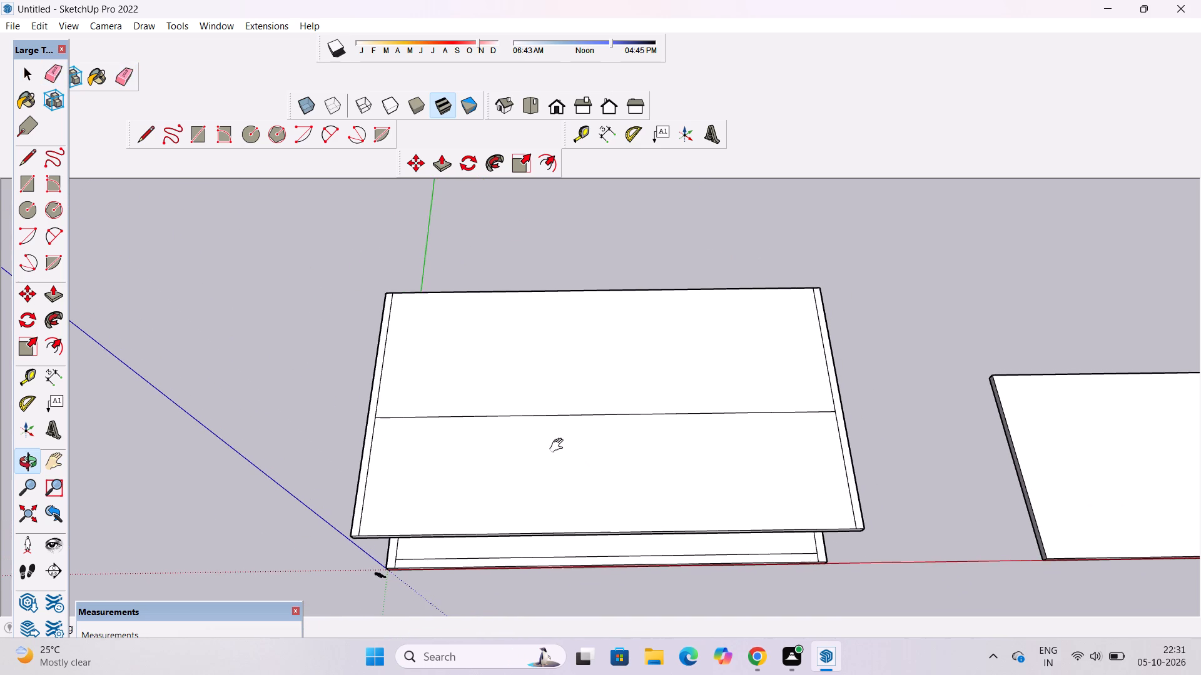
{"action": "left_click_drag", "start_coordinate": [522, 446], "coordinate": [515, 446]}
{"action": "key", "text": "l"}
{"action": "scroll", "coordinate": [841, 426], "scroll_direction": "up", "scroll_amount": 9}
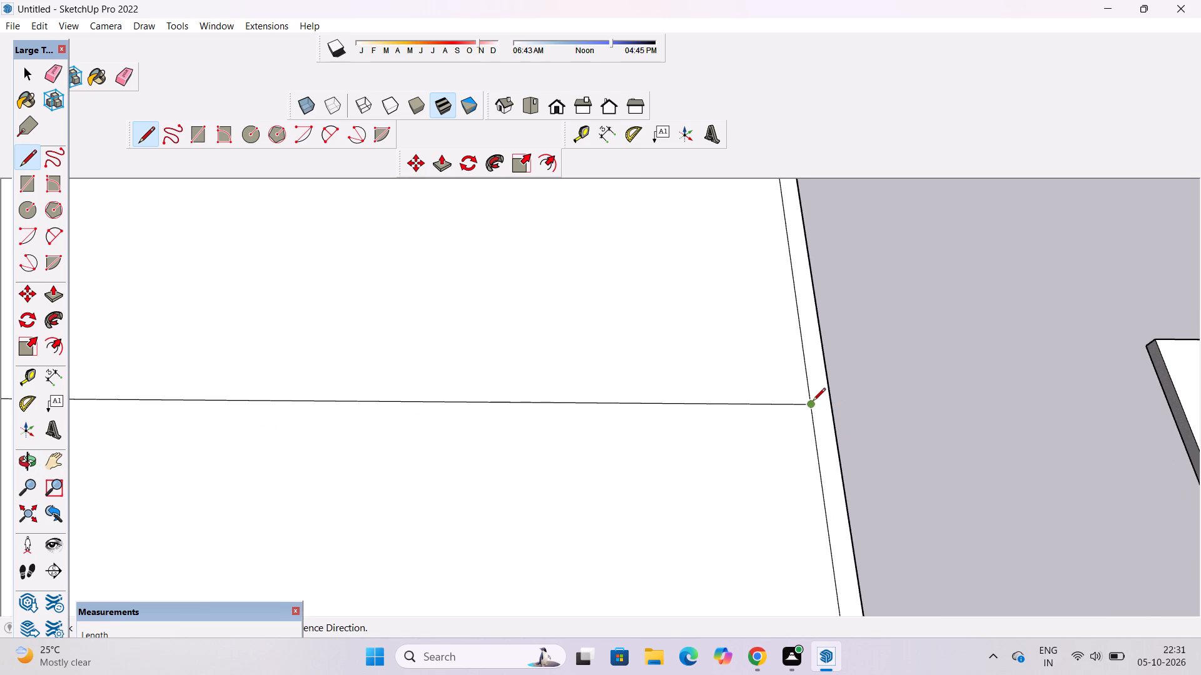
{"action": "left_click", "coordinate": [808, 406]}
{"action": "left_click", "coordinate": [831, 407]}
{"action": "scroll", "coordinate": [887, 396], "scroll_direction": "down", "scroll_amount": 8}
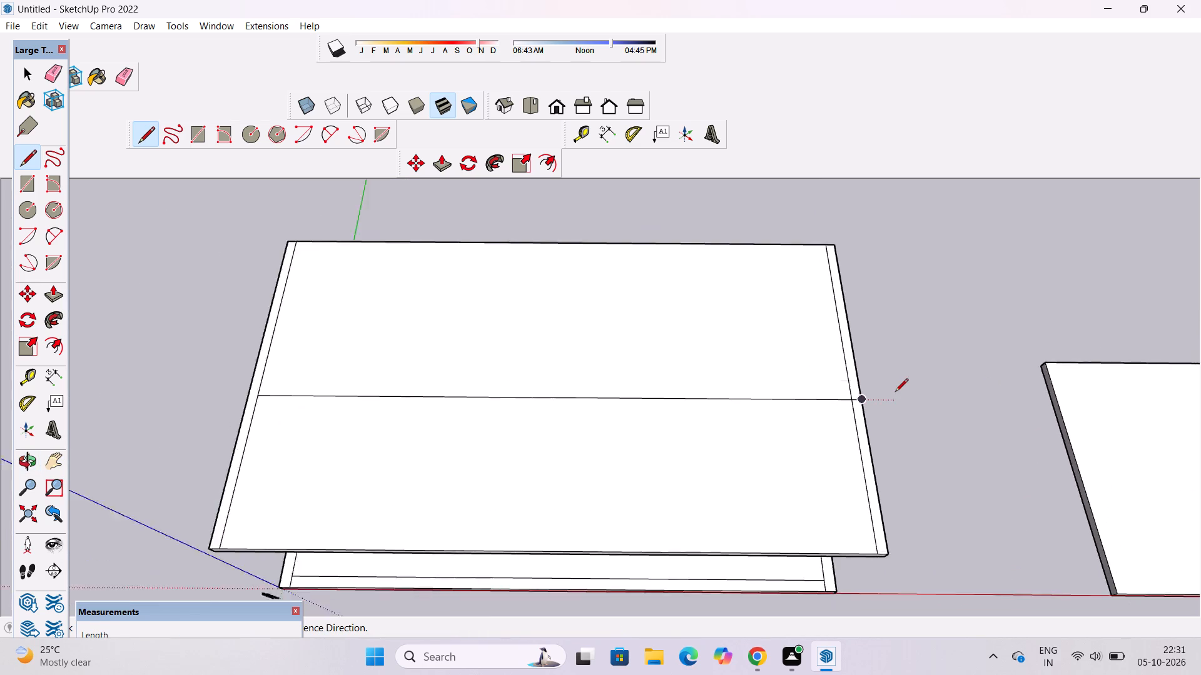
{"action": "scroll", "coordinate": [895, 392], "scroll_direction": "down", "scroll_amount": 2}
Draw a 2' line continuing the roof's dividing line to the outer side edge nearer the origin.
{"action": "scroll", "coordinate": [355, 394], "scroll_direction": "up", "scroll_amount": 5}
{"action": "scroll", "coordinate": [432, 391], "scroll_direction": "up", "scroll_amount": 4}
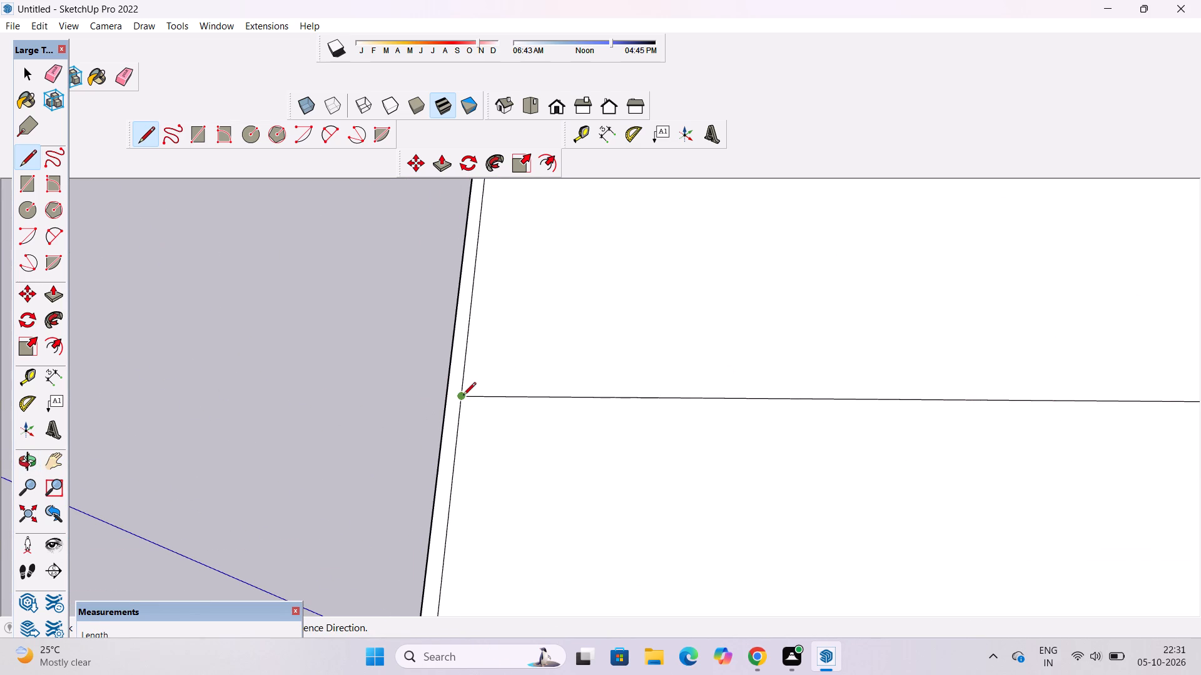
{"action": "left_click", "coordinate": [461, 397]}
{"action": "scroll", "coordinate": [459, 397], "scroll_direction": "up", "scroll_amount": 9}
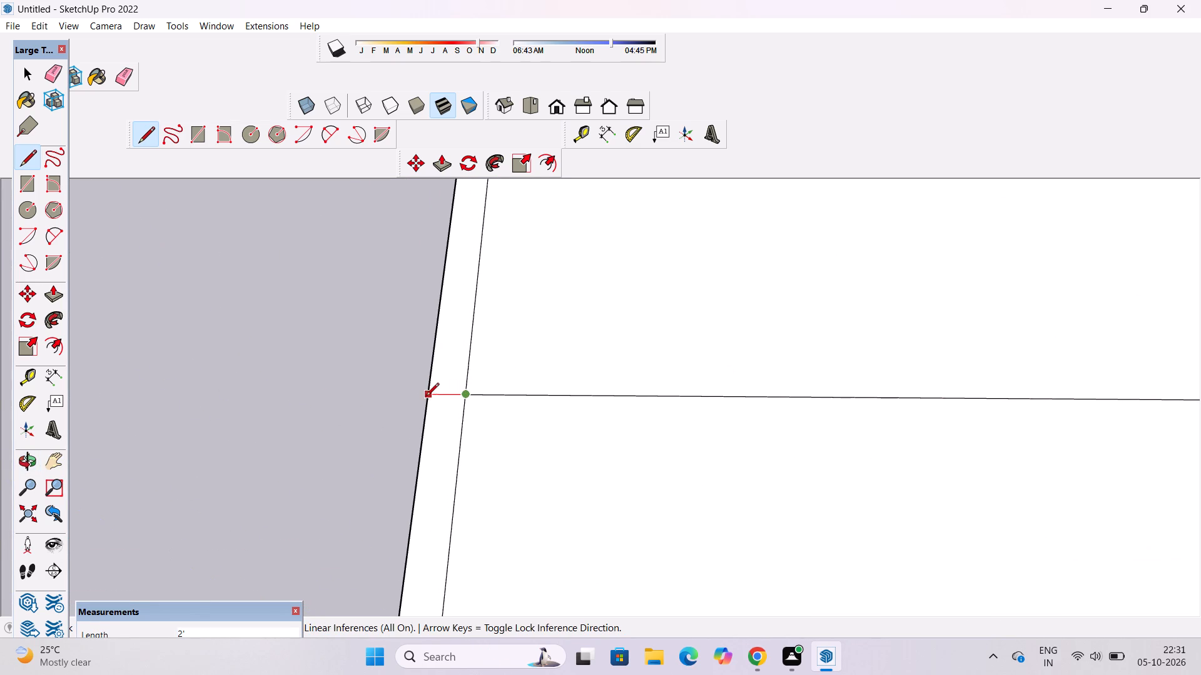
{"action": "left_click", "coordinate": [426, 397]}
{"action": "key", "text": "space"}
Measure the height of the front corner of the side wall nearer the origin with the Dimension tool.
{"action": "type", "text": "o"}
{"action": "scroll", "coordinate": [357, 414], "scroll_direction": "down", "scroll_amount": 10}
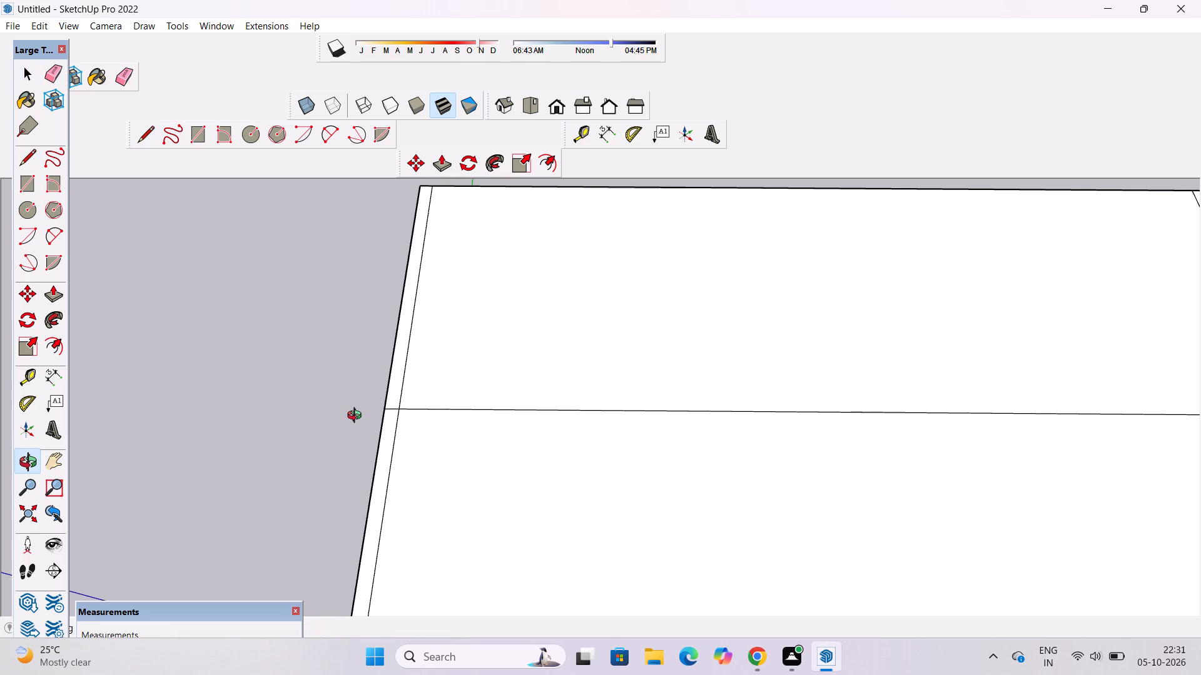
{"action": "scroll", "coordinate": [357, 417], "scroll_direction": "down", "scroll_amount": 2}
{"action": "left_click_drag", "start_coordinate": [329, 425], "coordinate": [345, 429], "text": "shift"}
{"action": "left_click_drag", "start_coordinate": [367, 442], "coordinate": [570, 417]}
{"action": "scroll", "coordinate": [577, 406], "scroll_direction": "down", "scroll_amount": 5}
{"action": "left_click_drag", "start_coordinate": [475, 440], "coordinate": [404, 463], "text": "shift"}
{"action": "left_click_drag", "start_coordinate": [408, 470], "coordinate": [388, 426]}
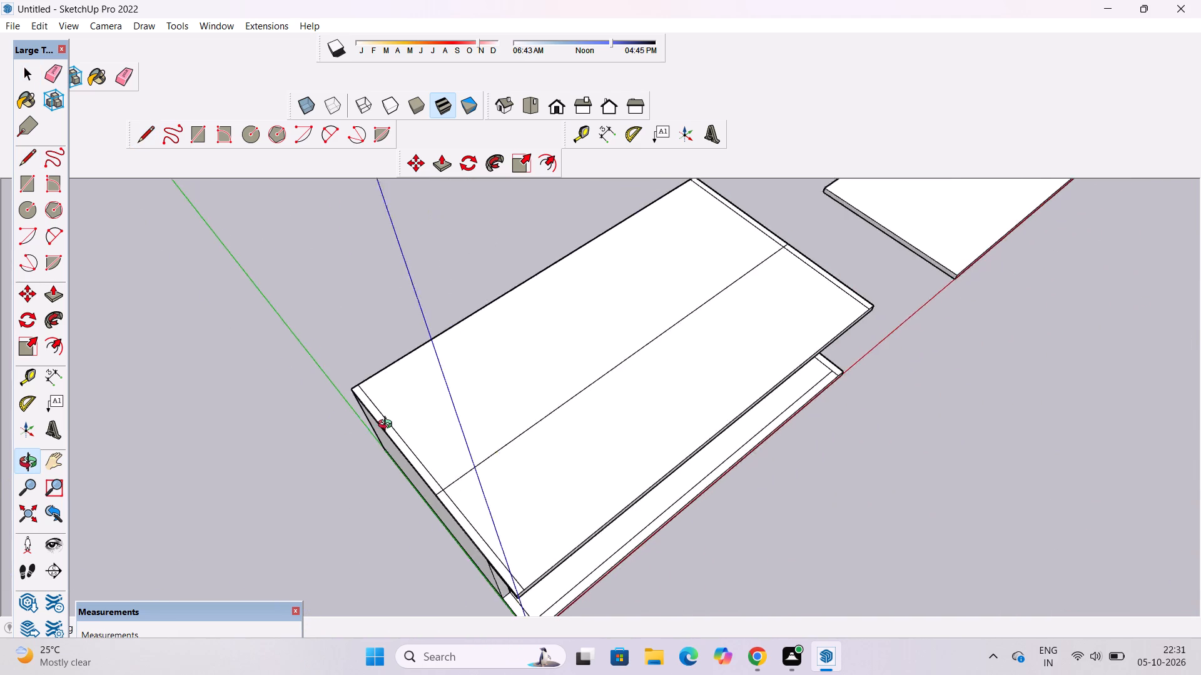
{"action": "left_click_drag", "start_coordinate": [388, 426], "coordinate": [382, 408]}
{"action": "left_click_drag", "start_coordinate": [588, 399], "coordinate": [581, 412], "text": "shift"}
{"action": "left_click_drag", "start_coordinate": [574, 412], "coordinate": [477, 386], "text": "shift"}
{"action": "scroll", "coordinate": [489, 377], "scroll_direction": "up", "scroll_amount": 4, "text": "shift"}
{"action": "left_click_drag", "start_coordinate": [527, 436], "coordinate": [515, 292]}
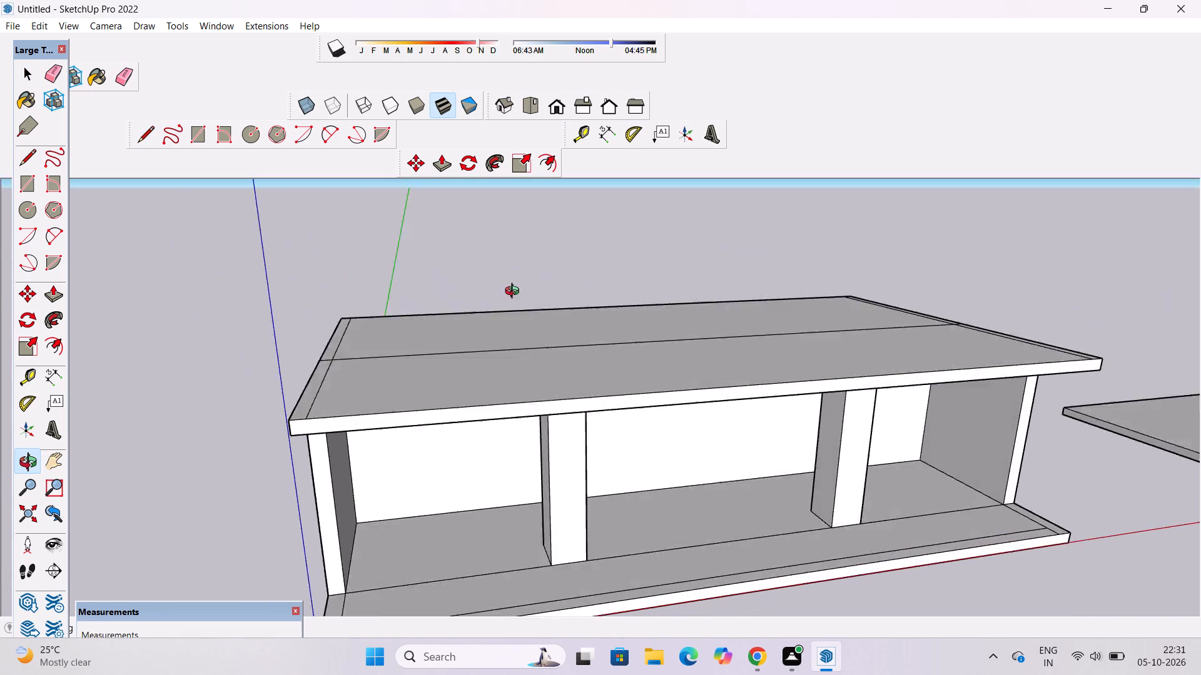
{"action": "left_click_drag", "start_coordinate": [515, 292], "coordinate": [515, 279]}
{"action": "left_click_drag", "start_coordinate": [422, 412], "coordinate": [449, 316], "text": "shift"}
{"action": "left_click_drag", "start_coordinate": [373, 407], "coordinate": [606, 431]}
{"action": "left_click_drag", "start_coordinate": [606, 439], "coordinate": [556, 409], "text": "shift"}
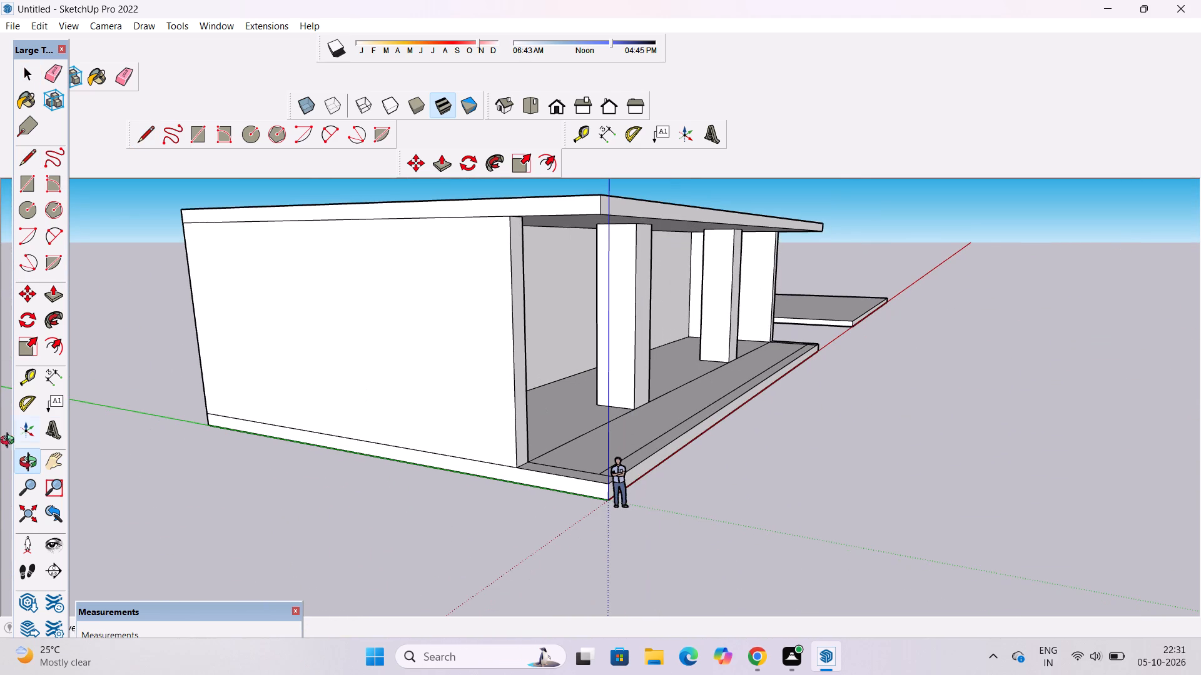
{"action": "left_click", "coordinate": [46, 381]}
{"action": "scroll", "coordinate": [540, 379], "scroll_direction": "up", "scroll_amount": 4}
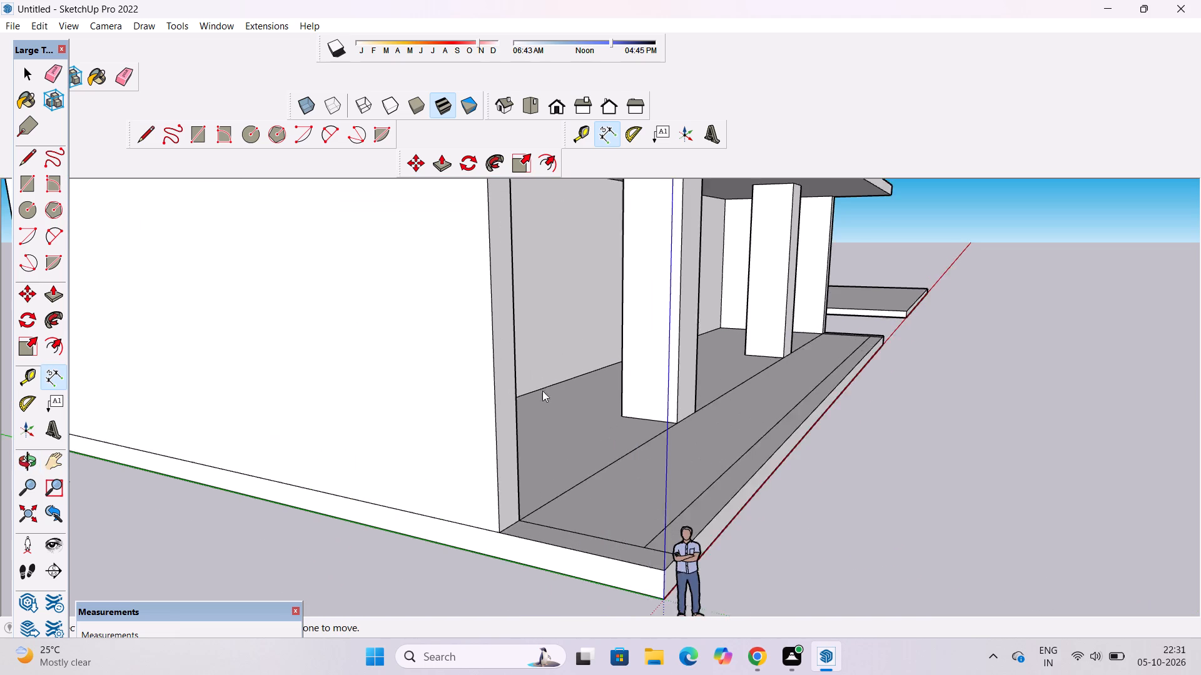
{"action": "left_click", "coordinate": [485, 571]}
{"action": "scroll", "coordinate": [485, 561], "scroll_direction": "down", "scroll_amount": 5}
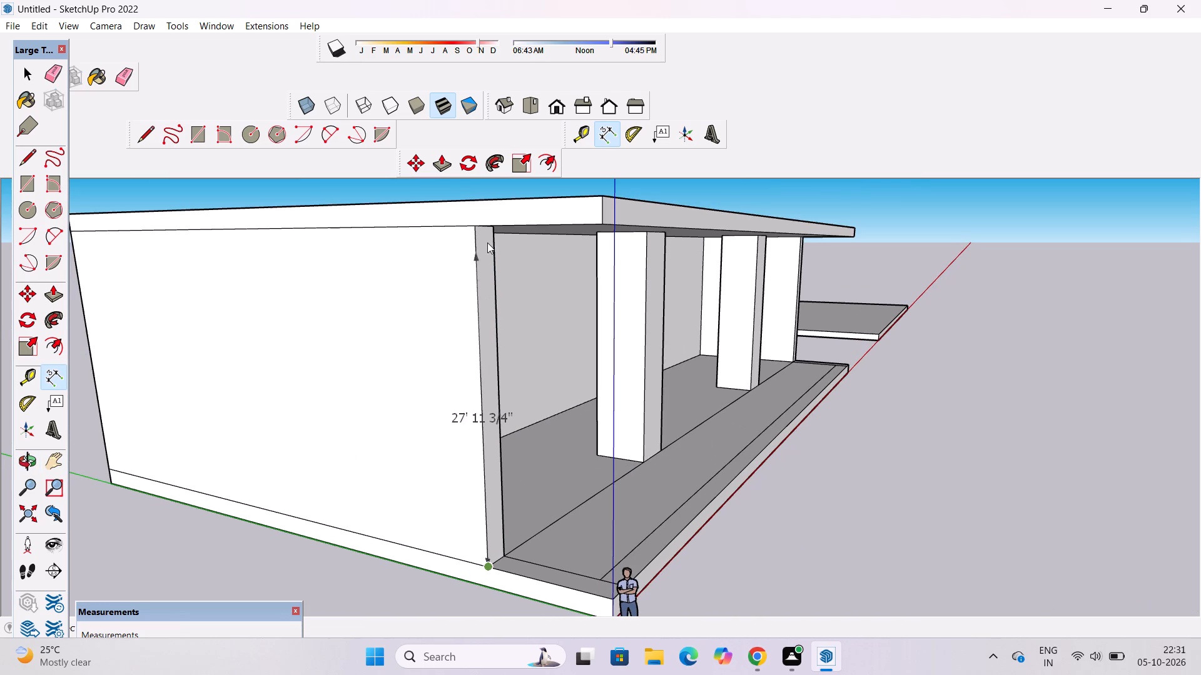
{"action": "key", "text": "space"}
Push/Pull the large rear section of the roof up 30'.
{"action": "type", "text": "o"}
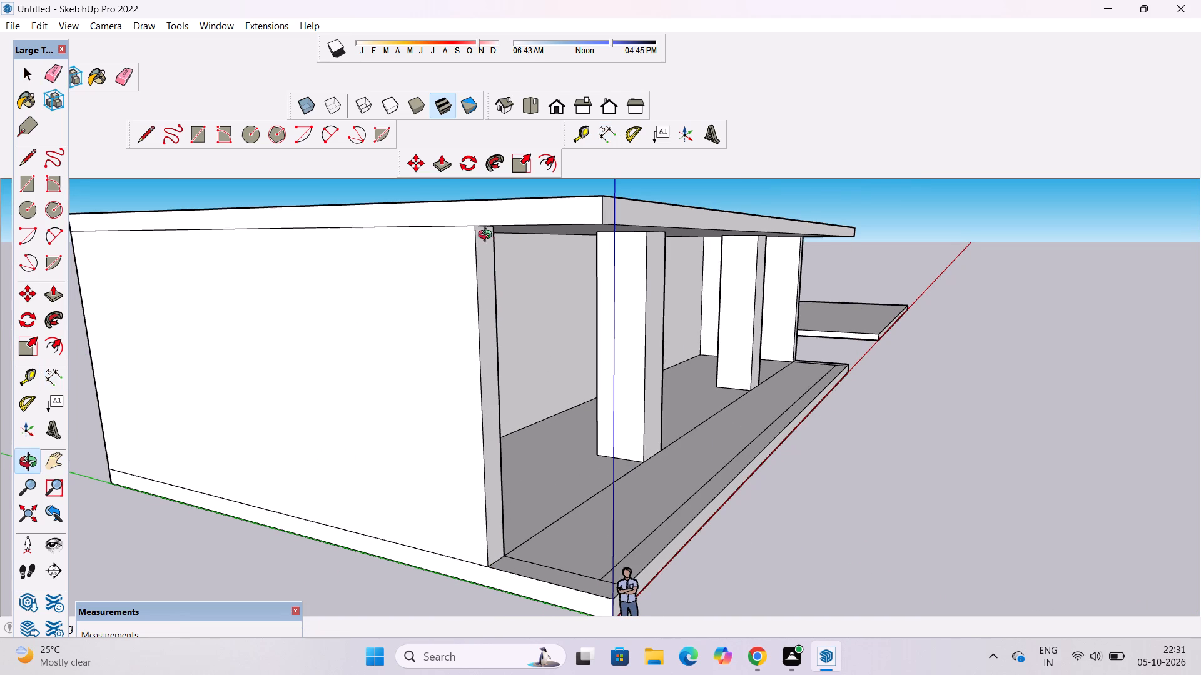
{"action": "left_click_drag", "start_coordinate": [488, 244], "coordinate": [382, 352]}
{"action": "left_click_drag", "start_coordinate": [628, 329], "coordinate": [504, 349]}
{"action": "scroll", "coordinate": [510, 349], "scroll_direction": "down", "scroll_amount": 5}
{"action": "left_click_drag", "start_coordinate": [513, 347], "coordinate": [452, 390], "text": "shift"}
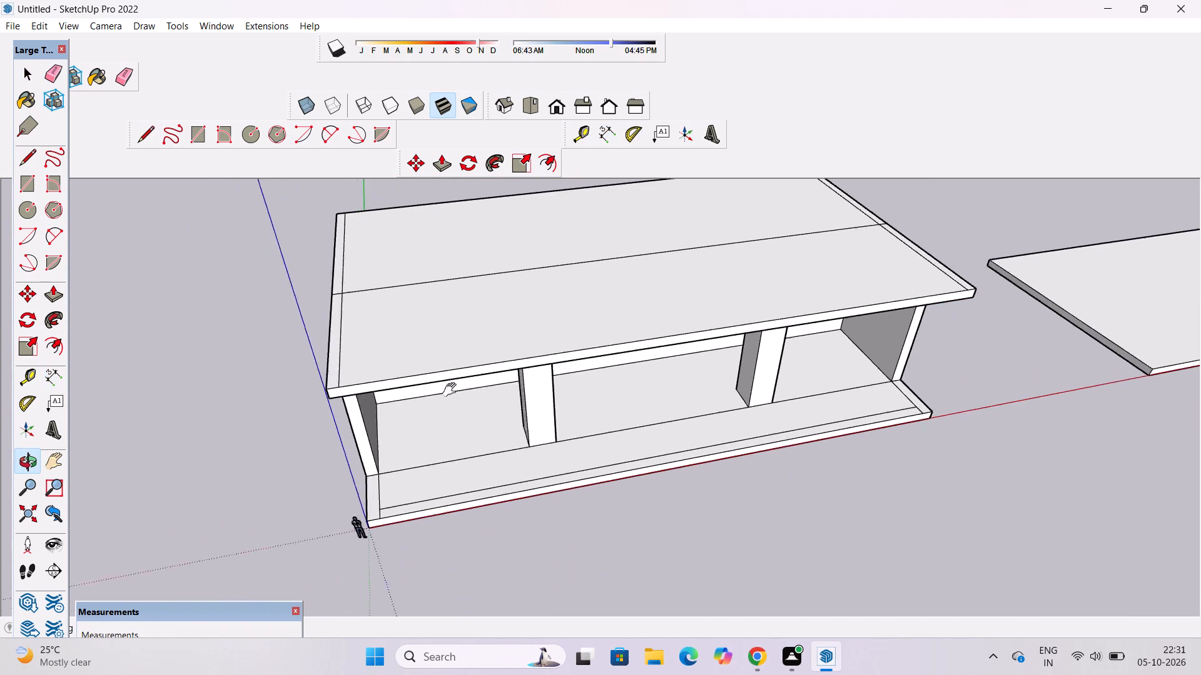
{"action": "left_click_drag", "start_coordinate": [452, 390], "coordinate": [441, 407], "text": "shift"}
{"action": "left_click_drag", "start_coordinate": [438, 409], "coordinate": [547, 452]}
{"action": "left_click_drag", "start_coordinate": [476, 434], "coordinate": [481, 467], "text": "shift"}
{"action": "left_click_drag", "start_coordinate": [478, 471], "coordinate": [532, 443]}
{"action": "left_click_drag", "start_coordinate": [487, 458], "coordinate": [523, 474], "text": "shift"}
{"action": "left_click_drag", "start_coordinate": [531, 462], "coordinate": [567, 414]}
{"action": "left_click_drag", "start_coordinate": [564, 421], "coordinate": [560, 436], "text": "shift"}
{"action": "key", "text": "p"}
{"action": "left_click", "coordinate": [430, 394]}
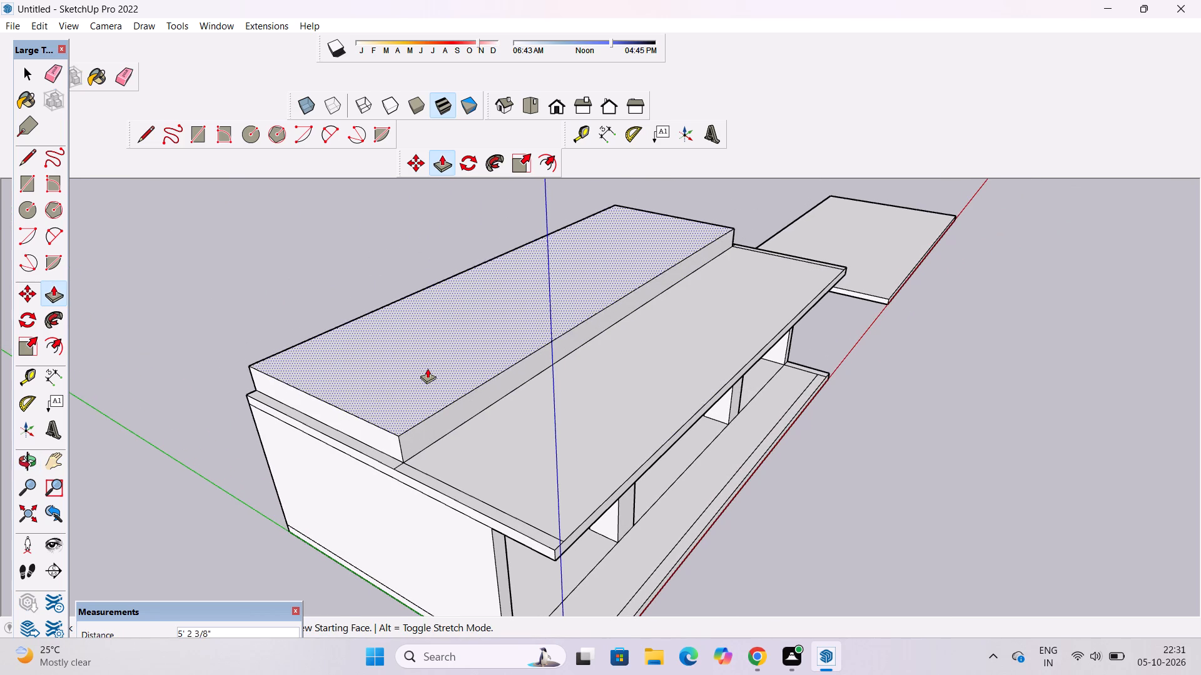
{"action": "scroll", "coordinate": [427, 362], "scroll_direction": "down", "scroll_amount": 5}
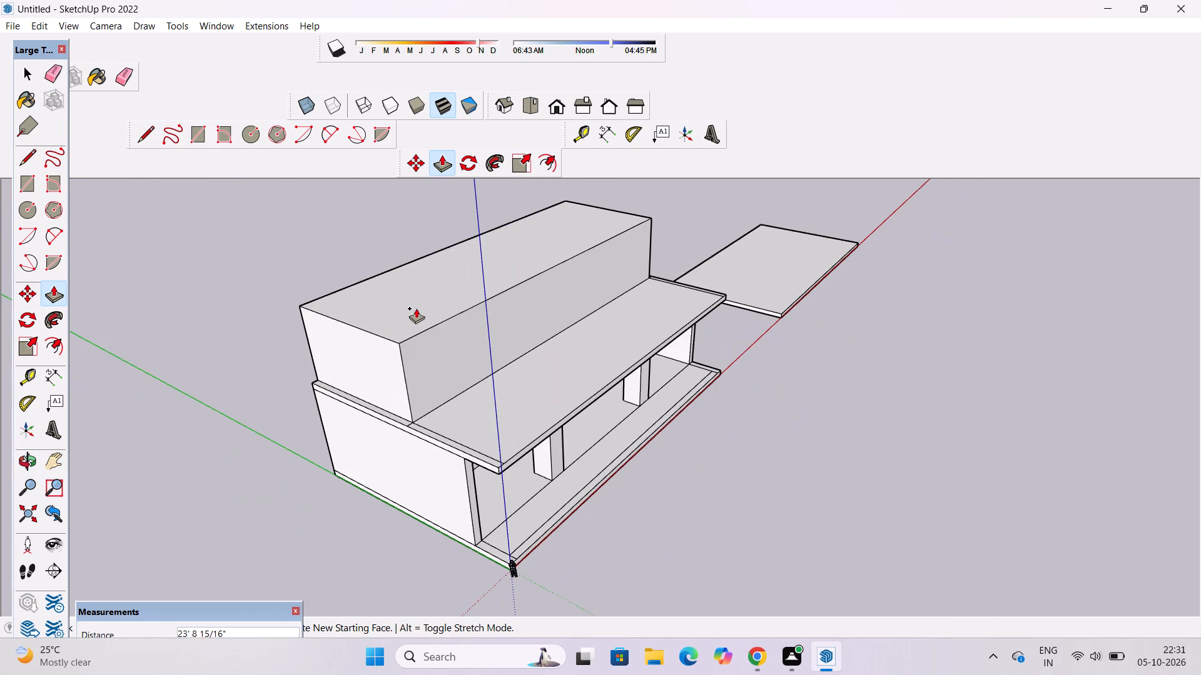
{"action": "type", "text": "30'"}
{"action": "key", "text": "Return"}
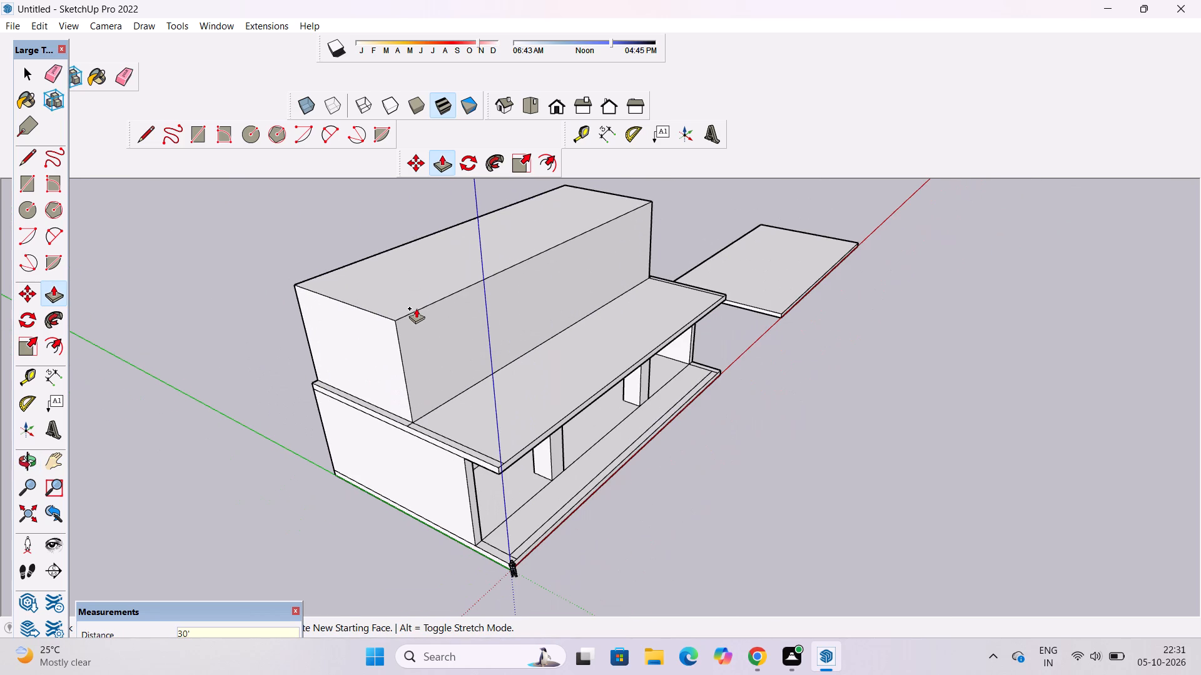
Push/Pull the narrow rear roof strip nearer the origin up 30', level with the top of the raised block.
{"action": "scroll", "coordinate": [356, 391], "scroll_direction": "up", "scroll_amount": 11}
{"action": "left_click", "coordinate": [366, 412]}
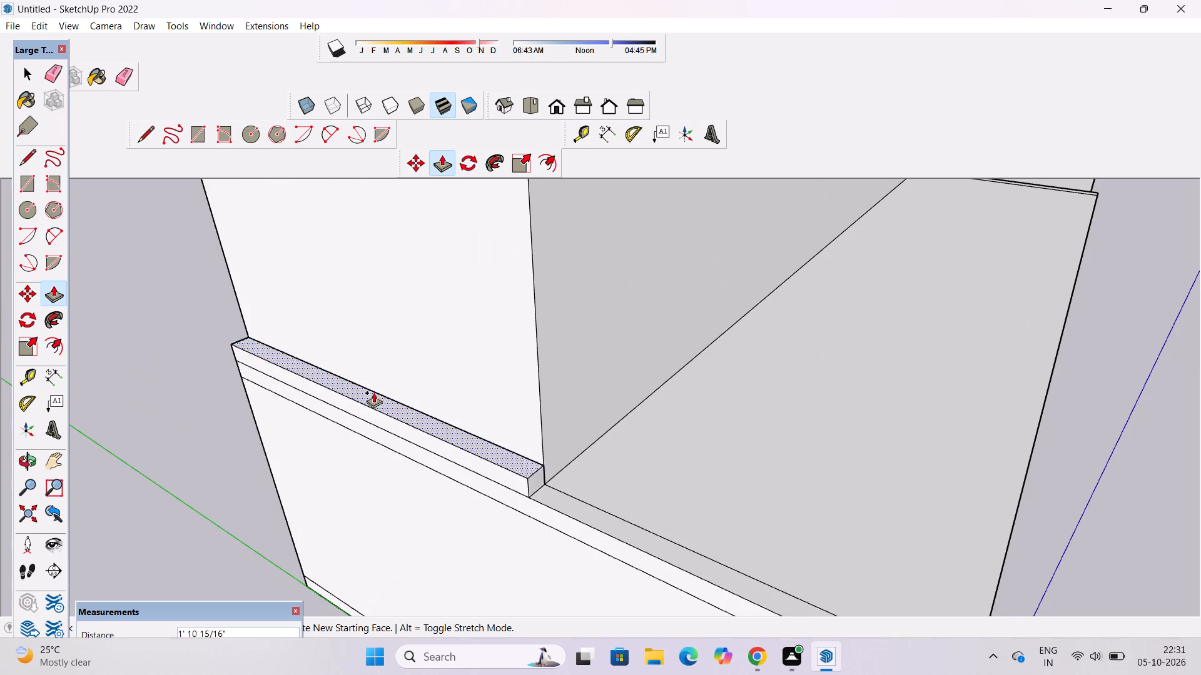
{"action": "scroll", "coordinate": [373, 392], "scroll_direction": "down", "scroll_amount": 5}
{"action": "left_click", "coordinate": [462, 229]}
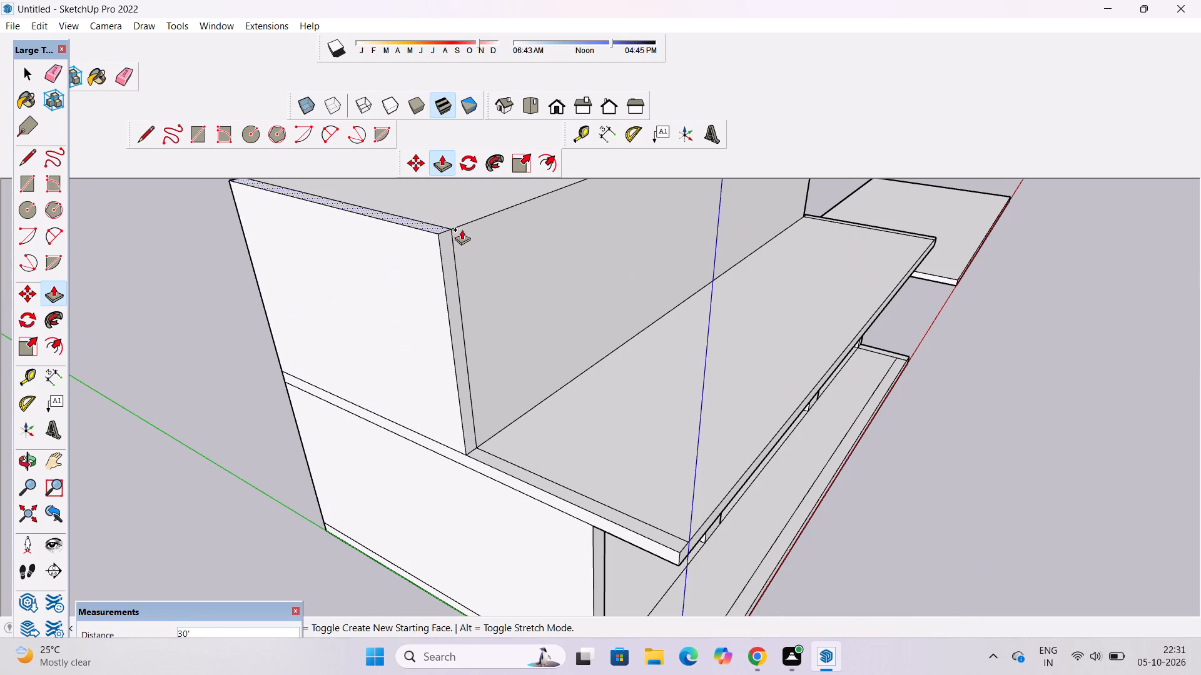
Push/Pull the narrow rear roof strip farther from the origin up to the top of the raised block.
{"action": "scroll", "coordinate": [411, 316], "scroll_direction": "down", "scroll_amount": 6}
{"action": "key", "text": "o"}
{"action": "scroll", "coordinate": [400, 334], "scroll_direction": "down", "scroll_amount": 4}
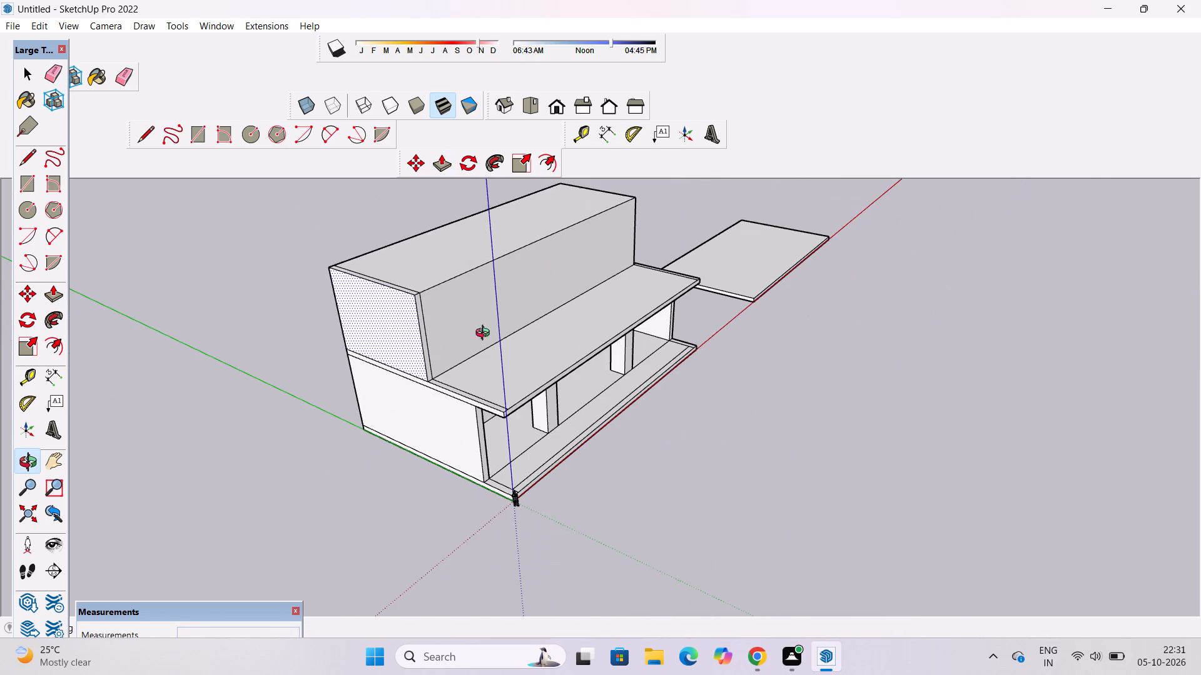
{"action": "left_click_drag", "start_coordinate": [717, 320], "coordinate": [666, 336], "text": "shift"}
{"action": "left_click_drag", "start_coordinate": [638, 344], "coordinate": [405, 352]}
{"action": "left_click_drag", "start_coordinate": [839, 262], "coordinate": [676, 398], "text": "shift"}
{"action": "left_click_drag", "start_coordinate": [614, 413], "coordinate": [350, 396]}
{"action": "scroll", "coordinate": [581, 350], "scroll_direction": "up", "scroll_amount": 5}
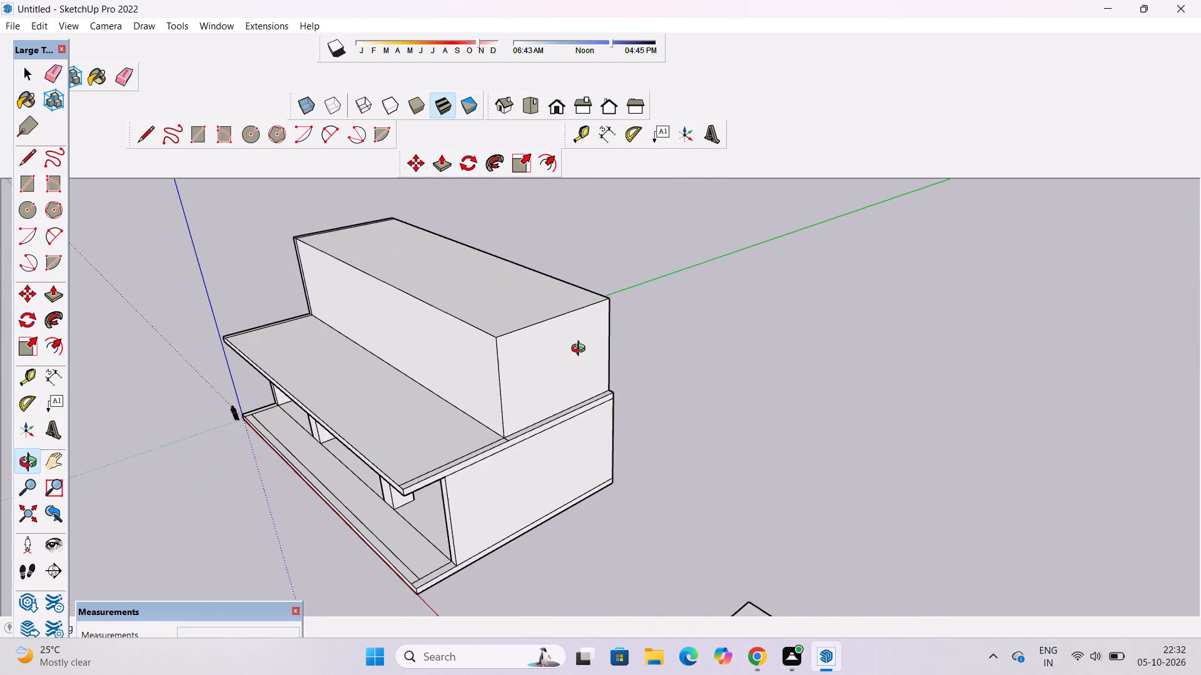
{"action": "left_click_drag", "start_coordinate": [565, 372], "coordinate": [499, 354], "text": "shift"}
{"action": "left_click_drag", "start_coordinate": [514, 386], "coordinate": [566, 511]}
{"action": "scroll", "coordinate": [529, 459], "scroll_direction": "up", "scroll_amount": 5}
{"action": "left_click_drag", "start_coordinate": [527, 459], "coordinate": [588, 450], "text": "shift"}
{"action": "left_click_drag", "start_coordinate": [568, 449], "coordinate": [622, 436], "text": "shift"}
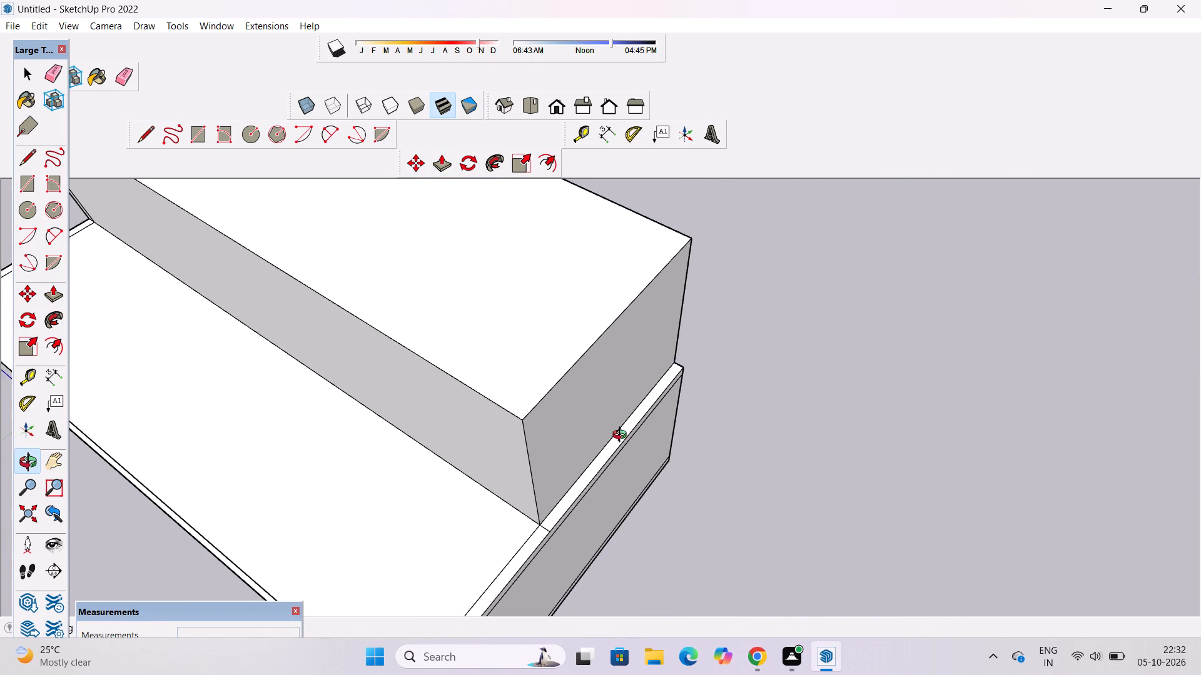
{"action": "left_click_drag", "start_coordinate": [622, 436], "coordinate": [641, 425]}
{"action": "key", "text": "p"}
{"action": "left_click", "coordinate": [631, 433]}
{"action": "scroll", "coordinate": [631, 433], "scroll_direction": "down", "scroll_amount": 5}
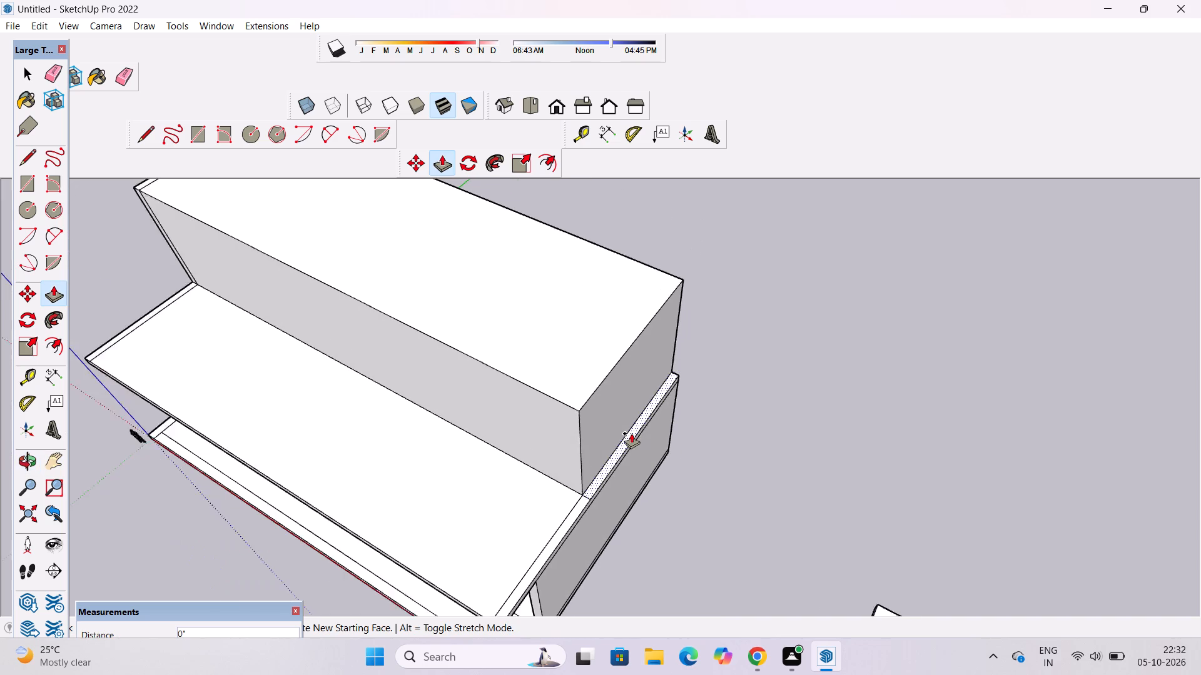
{"action": "left_click", "coordinate": [585, 406]}
Examine the raised upper storey and the front overhang from the front and both ends.
{"action": "key", "text": "o"}
{"action": "scroll", "coordinate": [585, 406], "scroll_direction": "down", "scroll_amount": 7}
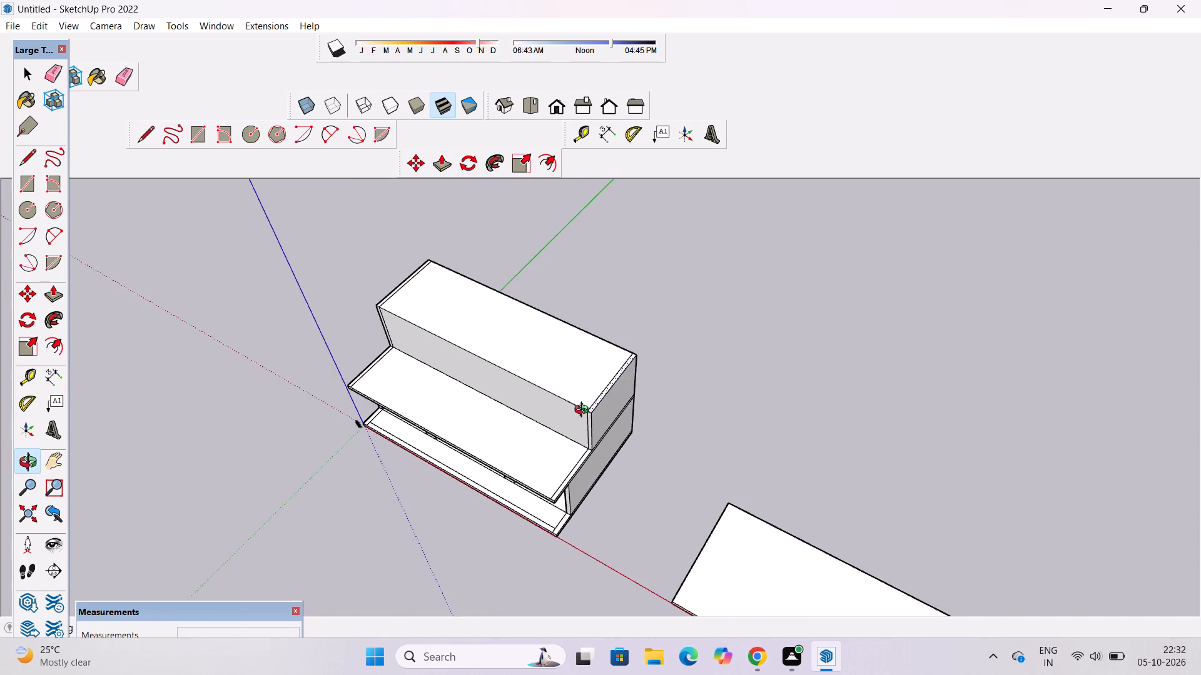
{"action": "left_click_drag", "start_coordinate": [585, 427], "coordinate": [709, 333]}
{"action": "scroll", "coordinate": [485, 421], "scroll_direction": "up", "scroll_amount": 2}
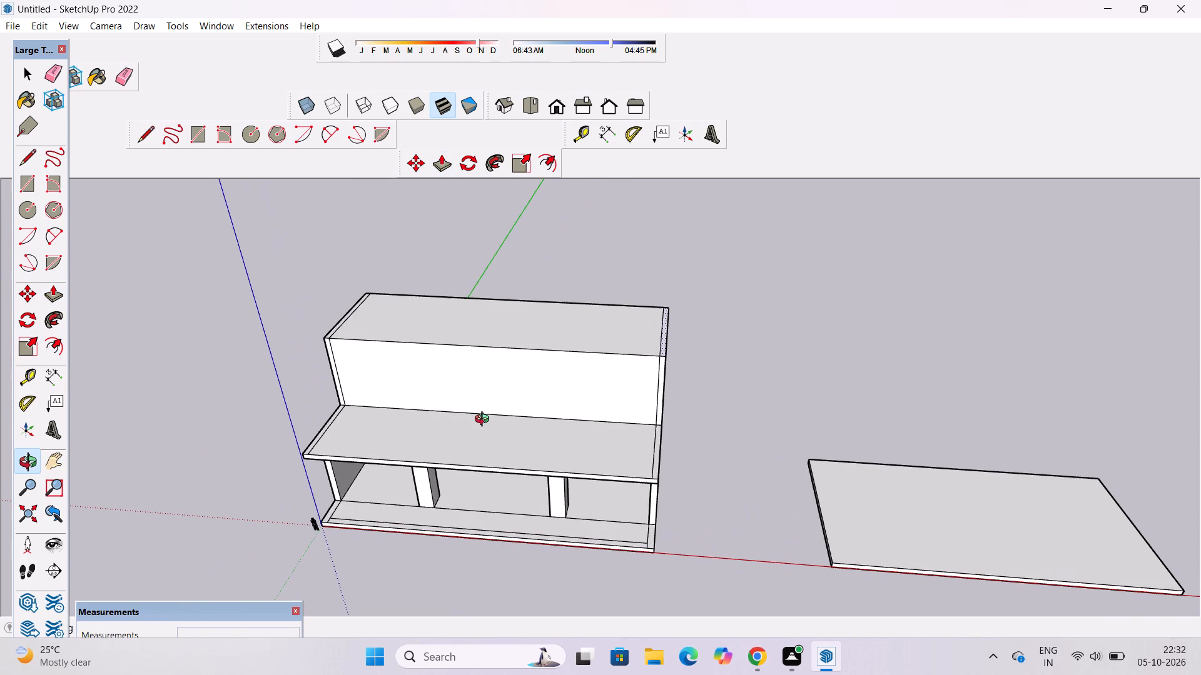
{"action": "left_click_drag", "start_coordinate": [430, 430], "coordinate": [577, 436]}
{"action": "left_click_drag", "start_coordinate": [459, 452], "coordinate": [482, 402]}
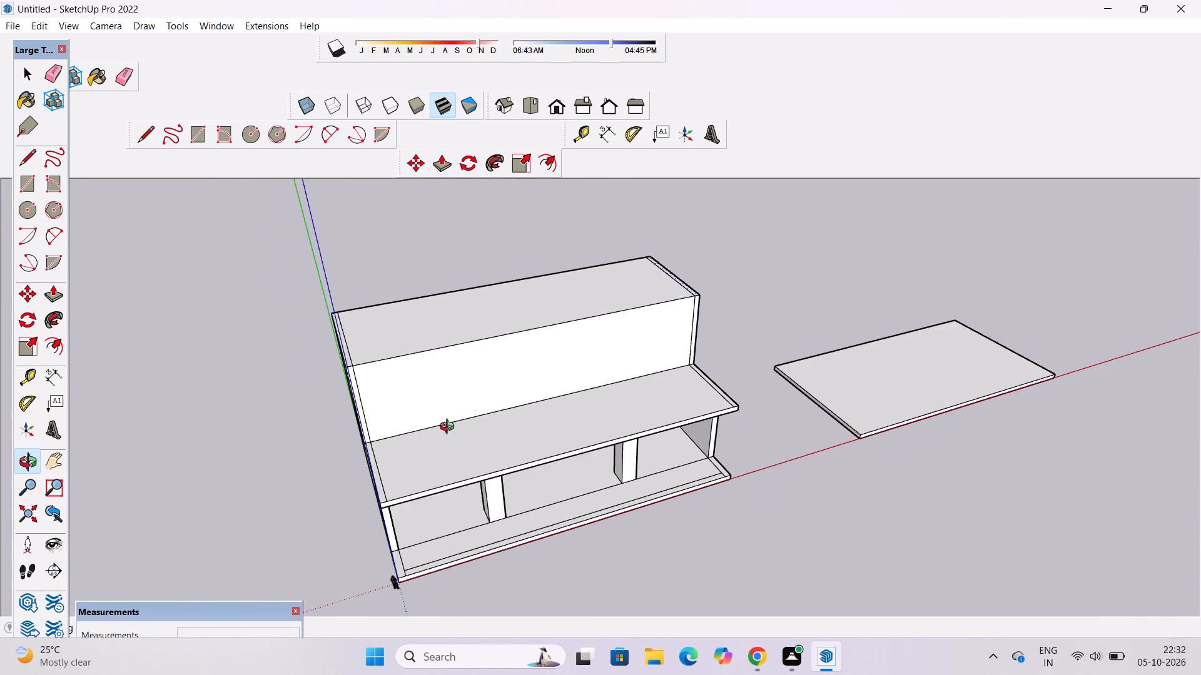
{"action": "left_click_drag", "start_coordinate": [447, 430], "coordinate": [598, 437]}
{"action": "left_click_drag", "start_coordinate": [597, 447], "coordinate": [590, 455], "text": "shift"}
{"action": "left_click_drag", "start_coordinate": [563, 453], "coordinate": [464, 427], "text": "shift"}
{"action": "left_click_drag", "start_coordinate": [496, 429], "coordinate": [426, 462], "text": "shift"}
{"action": "scroll", "coordinate": [452, 455], "scroll_direction": "up", "scroll_amount": 2}
{"action": "left_click_drag", "start_coordinate": [449, 446], "coordinate": [394, 289], "text": "shift"}
{"action": "left_click_drag", "start_coordinate": [400, 302], "coordinate": [425, 360]}
{"action": "left_click_drag", "start_coordinate": [425, 361], "coordinate": [509, 371], "text": "shift"}
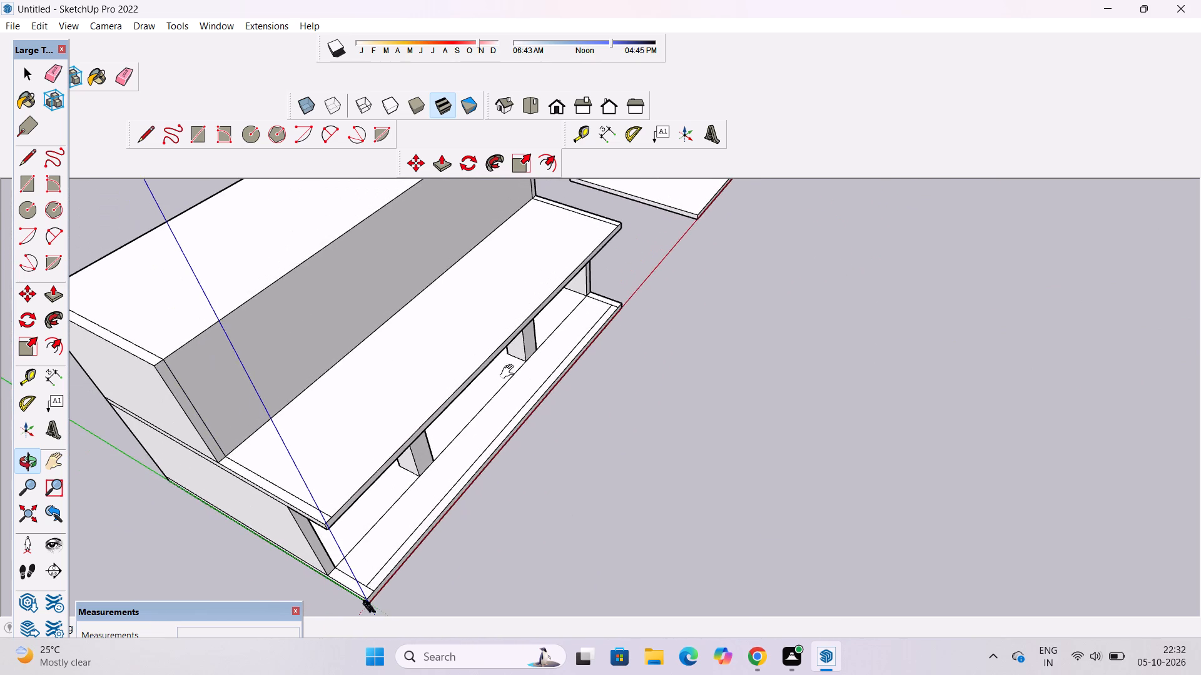
{"action": "scroll", "coordinate": [510, 372], "scroll_direction": "down", "scroll_amount": 2, "text": "shift"}
{"action": "left_click_drag", "start_coordinate": [432, 428], "coordinate": [419, 319]}
{"action": "left_click_drag", "start_coordinate": [419, 333], "coordinate": [459, 353], "text": "shift"}
Push/Pull the front face of the upper end wall nearer the origin forward about 20' 4", flush with the lower wall's front.
{"action": "key", "text": "space"}
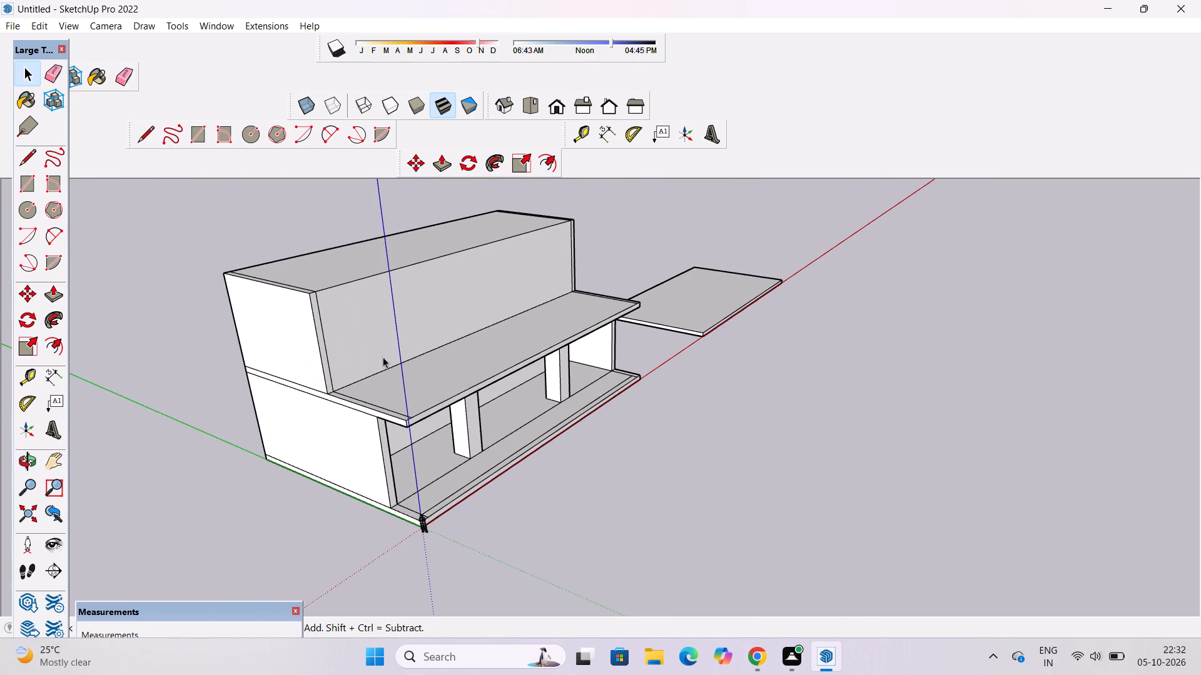
{"action": "scroll", "coordinate": [370, 352], "scroll_direction": "up", "scroll_amount": 9}
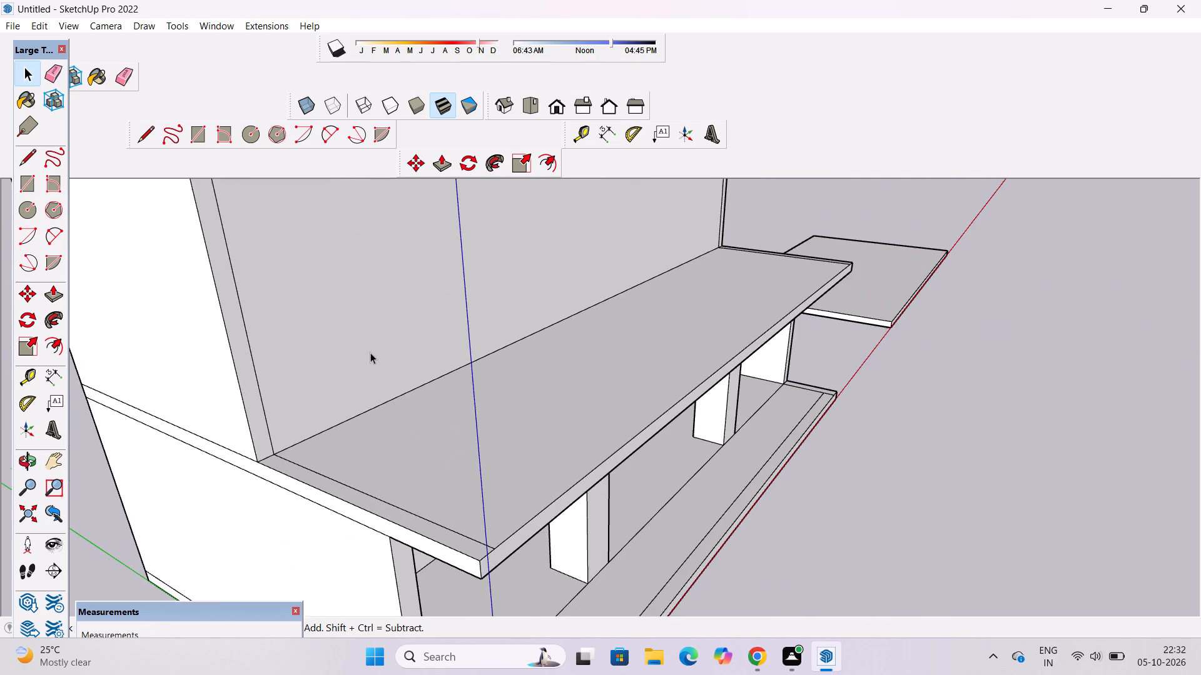
{"action": "scroll", "coordinate": [370, 352], "scroll_direction": "down", "scroll_amount": 3}
{"action": "scroll", "coordinate": [370, 352], "scroll_direction": "up", "scroll_amount": 4}
{"action": "scroll", "coordinate": [370, 352], "scroll_direction": "down", "scroll_amount": 3}
{"action": "scroll", "coordinate": [370, 352], "scroll_direction": "up", "scroll_amount": 1}
{"action": "scroll", "coordinate": [370, 352], "scroll_direction": "down", "scroll_amount": 4}
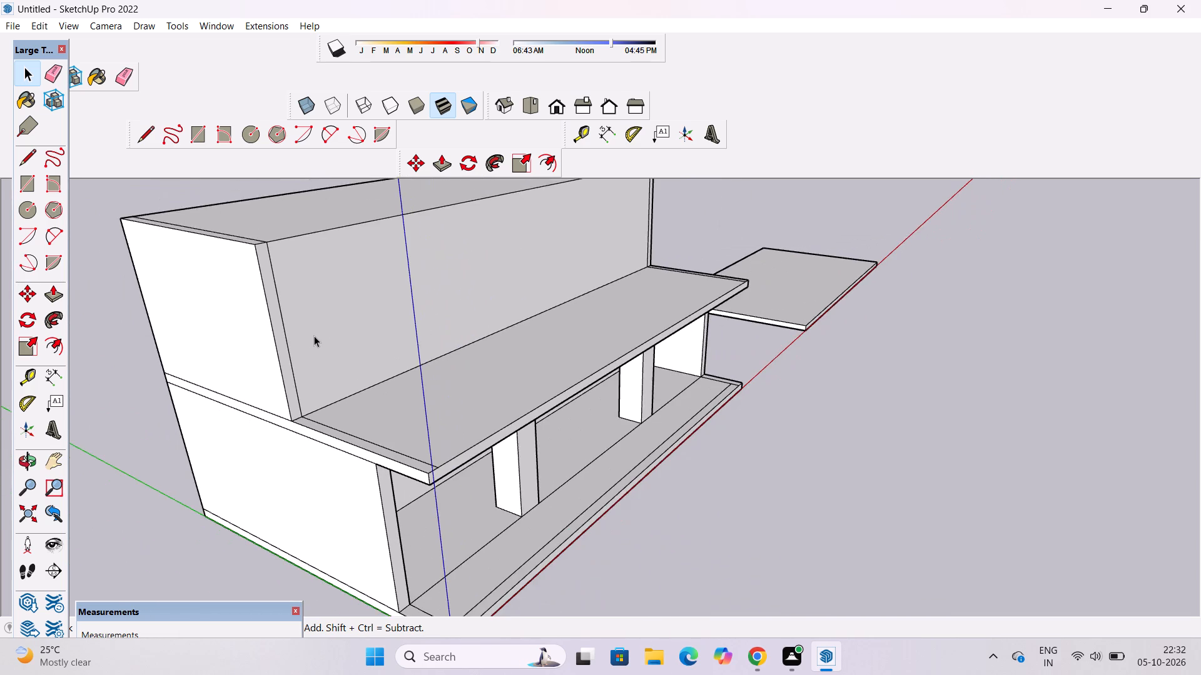
{"action": "scroll", "coordinate": [300, 336], "scroll_direction": "up", "scroll_amount": 4}
{"action": "left_click", "coordinate": [266, 304]}
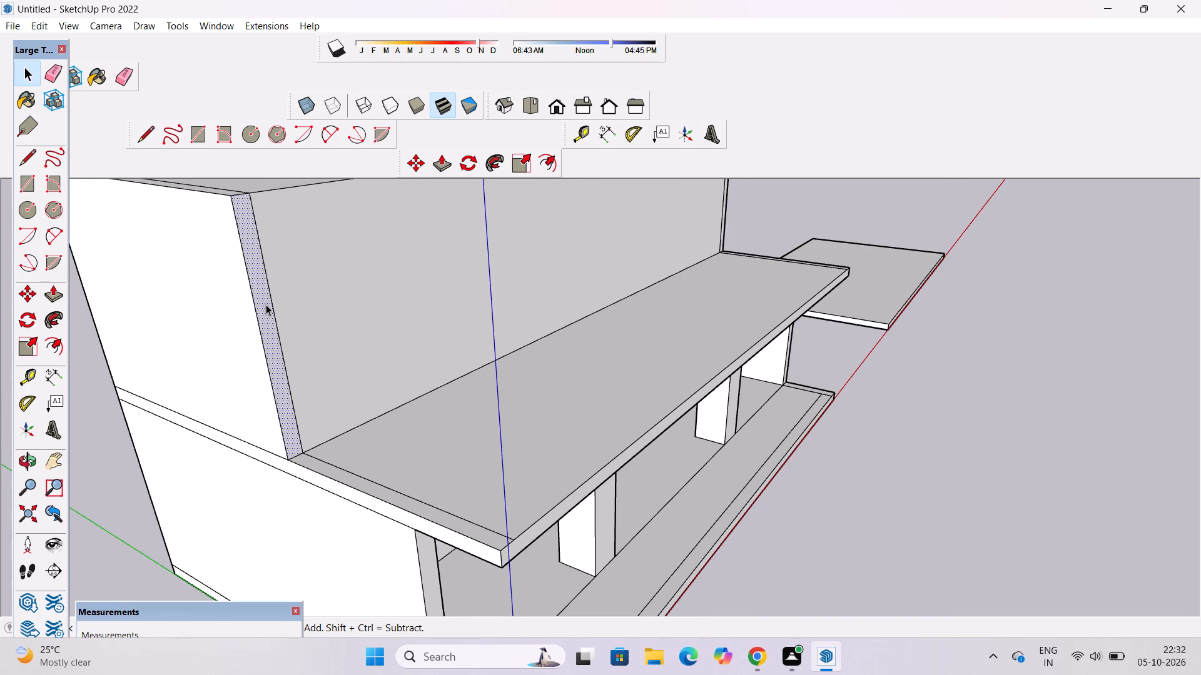
{"action": "key", "text": "p"}
{"action": "left_click", "coordinate": [266, 304]}
{"action": "scroll", "coordinate": [275, 311], "scroll_direction": "down", "scroll_amount": 6}
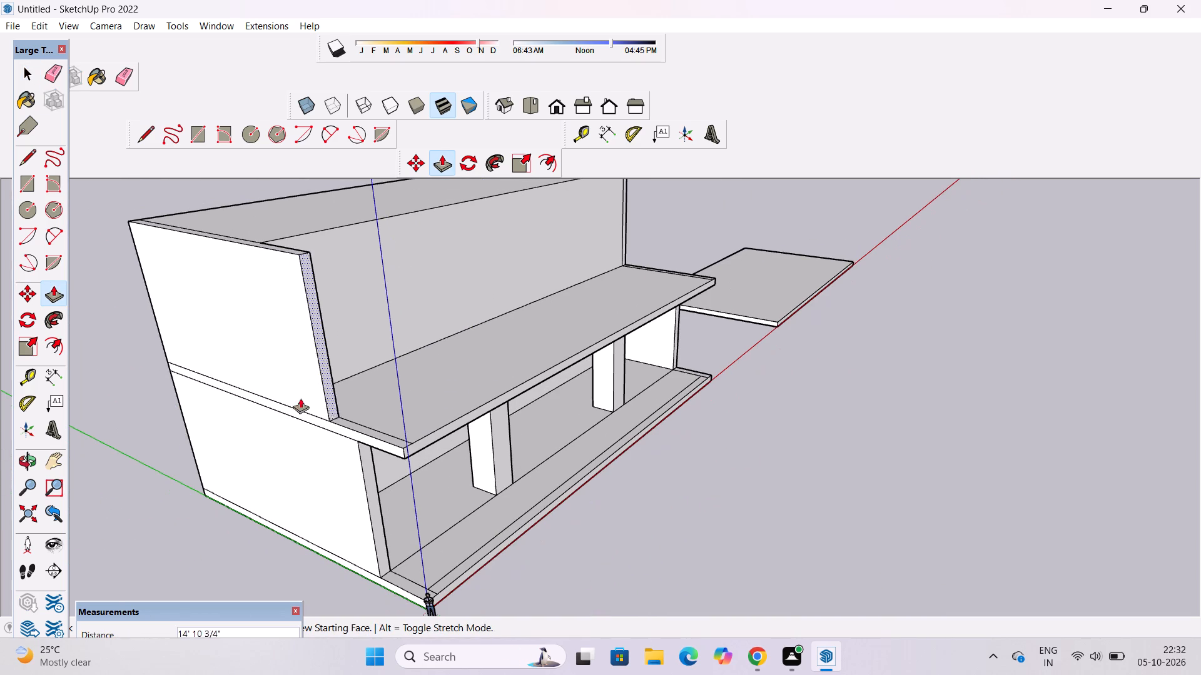
{"action": "left_click", "coordinate": [364, 494]}
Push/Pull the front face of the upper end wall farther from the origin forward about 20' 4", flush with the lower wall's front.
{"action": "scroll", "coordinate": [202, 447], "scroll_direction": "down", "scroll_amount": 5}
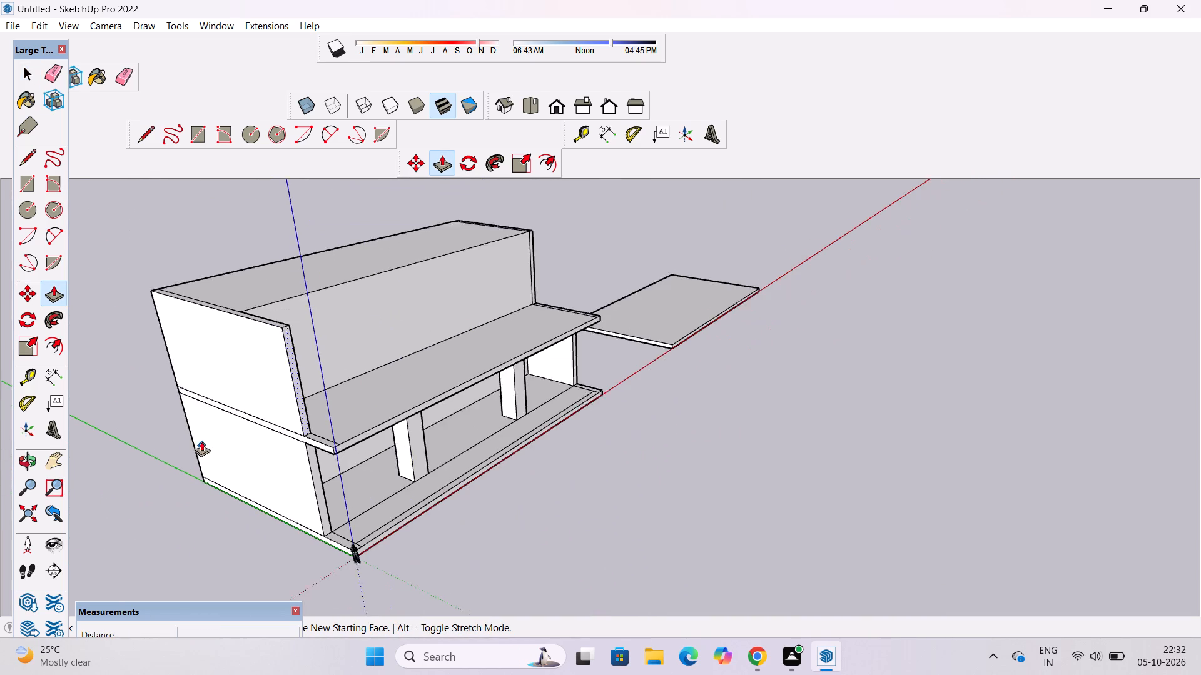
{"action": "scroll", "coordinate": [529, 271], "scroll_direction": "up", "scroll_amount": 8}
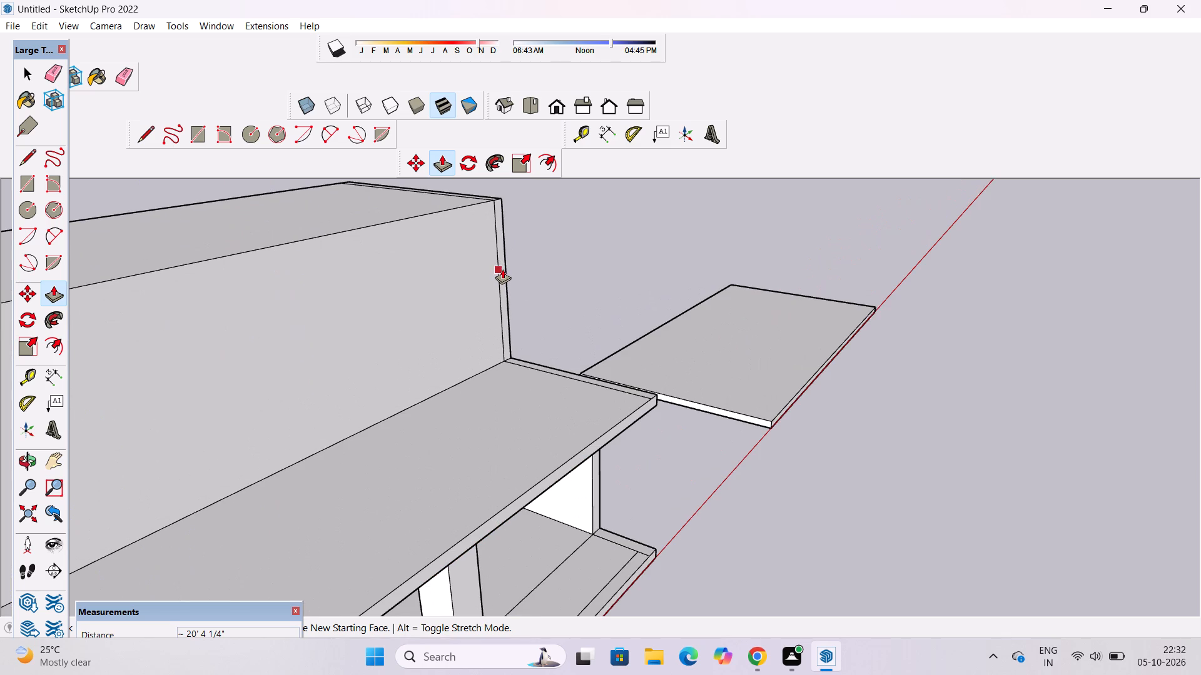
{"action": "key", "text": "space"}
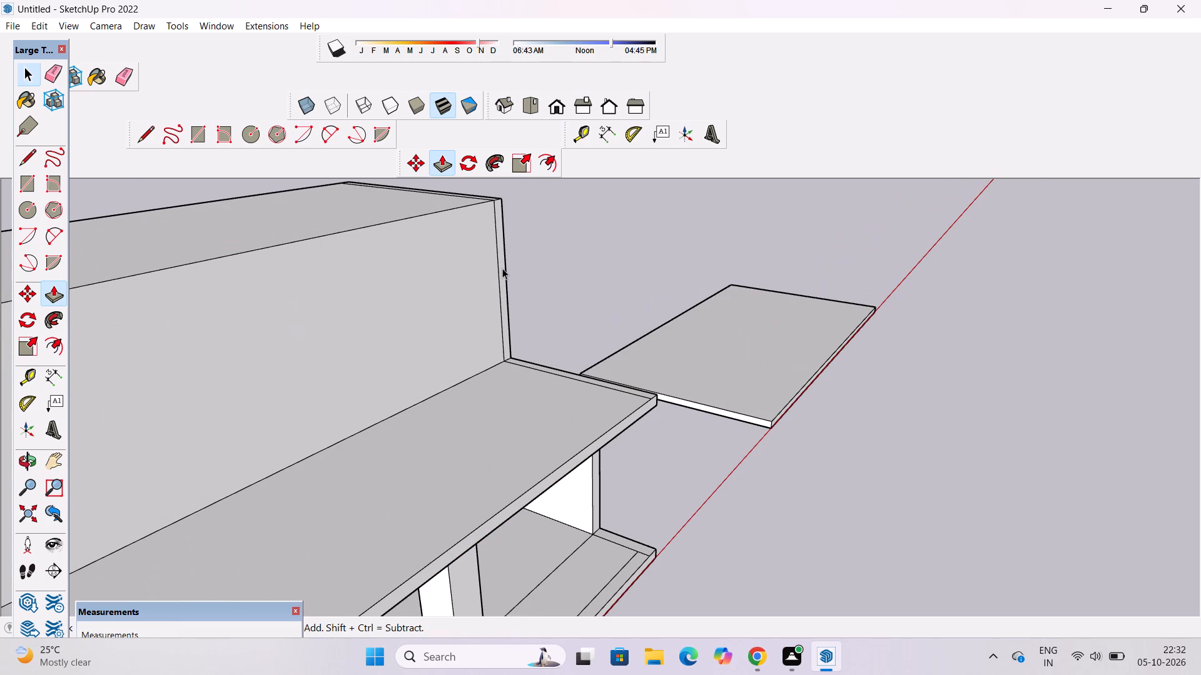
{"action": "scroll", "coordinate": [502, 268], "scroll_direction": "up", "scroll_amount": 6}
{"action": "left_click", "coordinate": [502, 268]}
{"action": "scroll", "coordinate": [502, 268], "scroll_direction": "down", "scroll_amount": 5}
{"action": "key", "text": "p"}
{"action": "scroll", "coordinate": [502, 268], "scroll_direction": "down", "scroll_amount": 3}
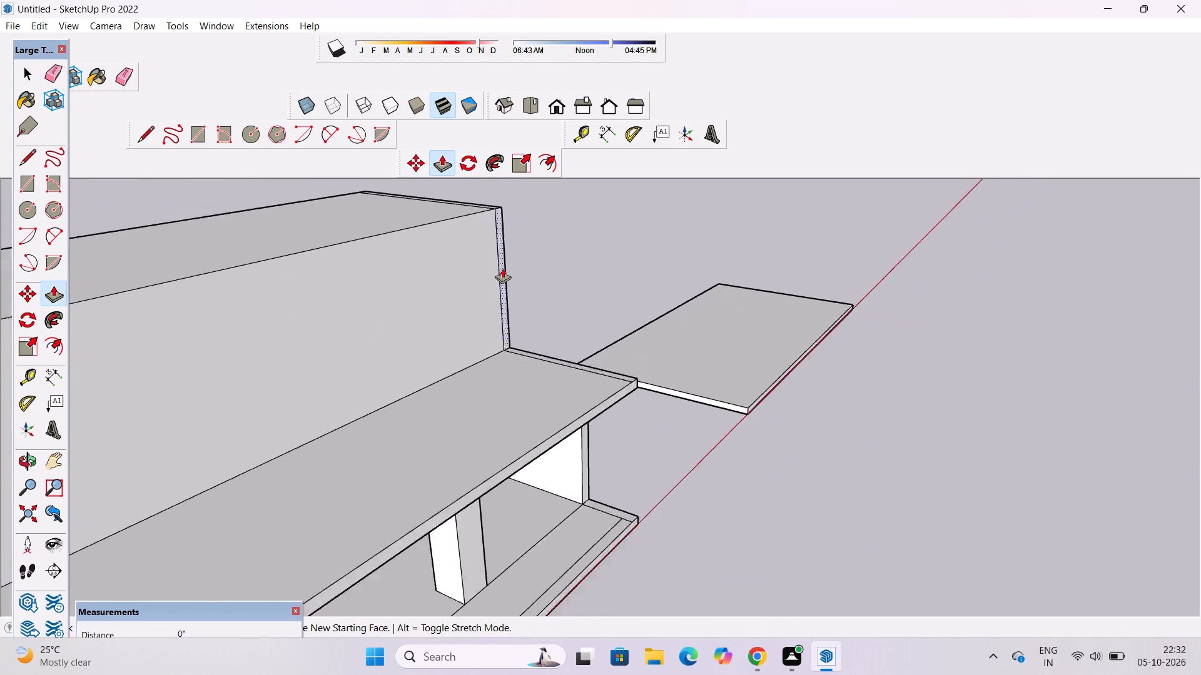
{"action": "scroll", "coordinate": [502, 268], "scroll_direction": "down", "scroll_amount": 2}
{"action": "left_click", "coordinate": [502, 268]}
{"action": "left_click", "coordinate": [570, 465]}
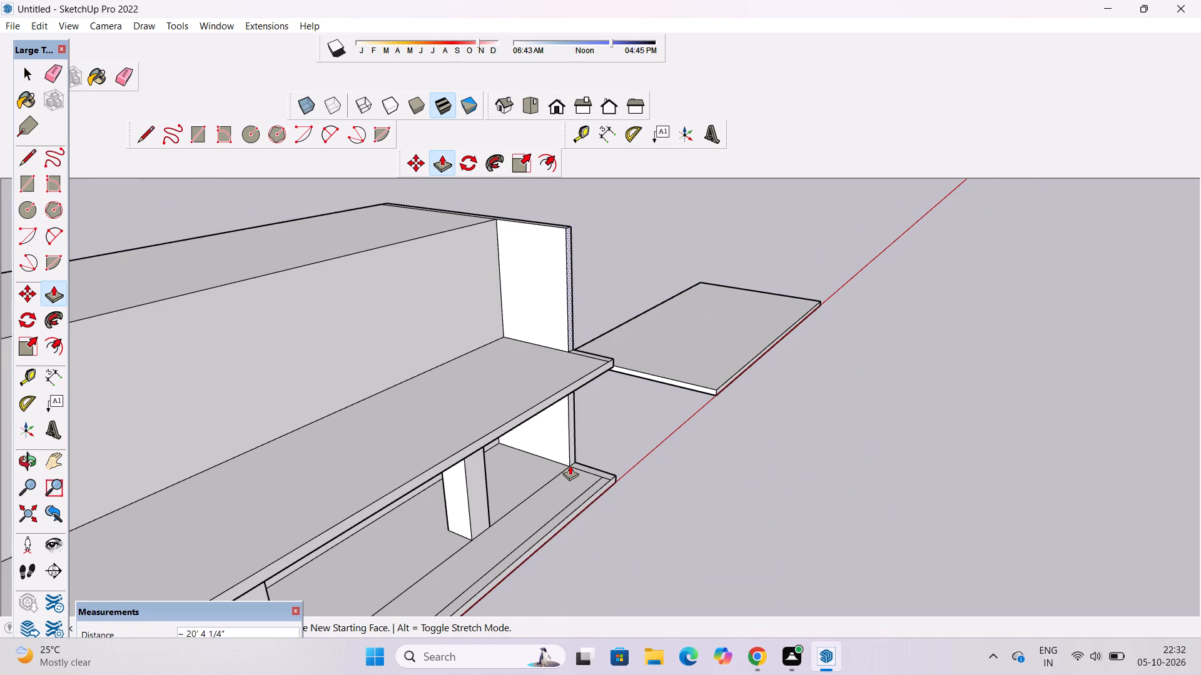
Examine the upper storey, its projecting end walls and the front overhang from above, the front and both sides.
{"action": "scroll", "coordinate": [612, 325], "scroll_direction": "down", "scroll_amount": 6}
{"action": "key", "text": "space"}
{"action": "type", "text": "o"}
{"action": "left_click_drag", "start_coordinate": [719, 351], "coordinate": [374, 476]}
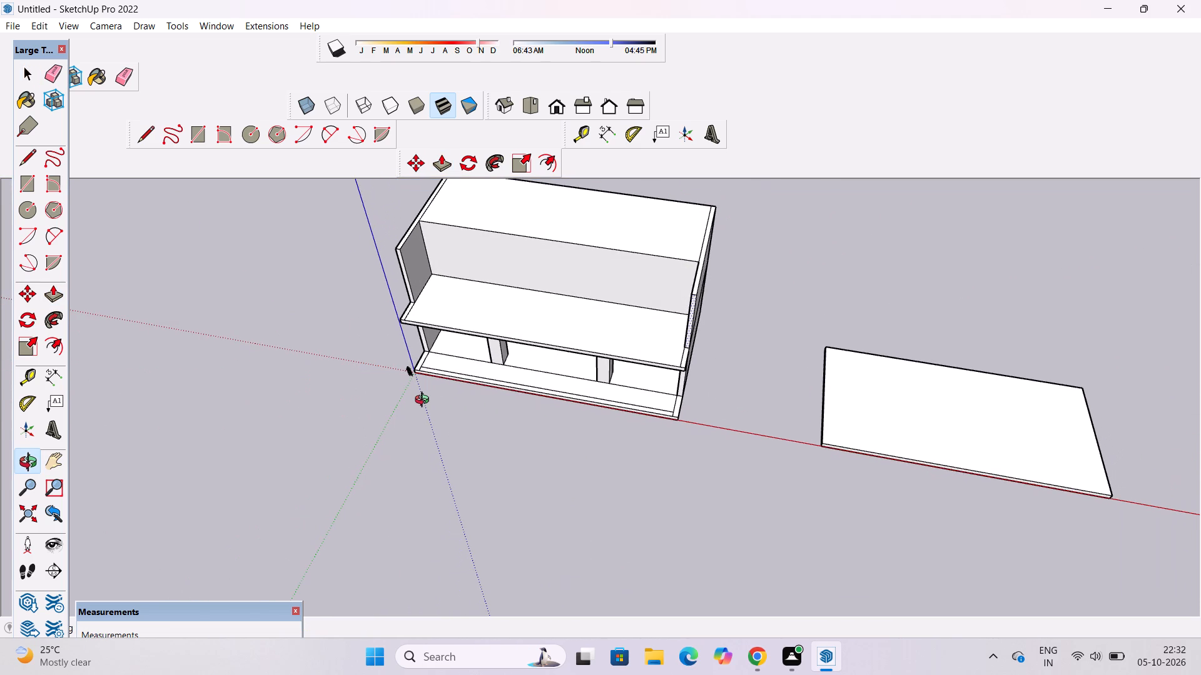
{"action": "scroll", "coordinate": [430, 369], "scroll_direction": "up", "scroll_amount": 2}
{"action": "scroll", "coordinate": [430, 369], "scroll_direction": "down", "scroll_amount": 2}
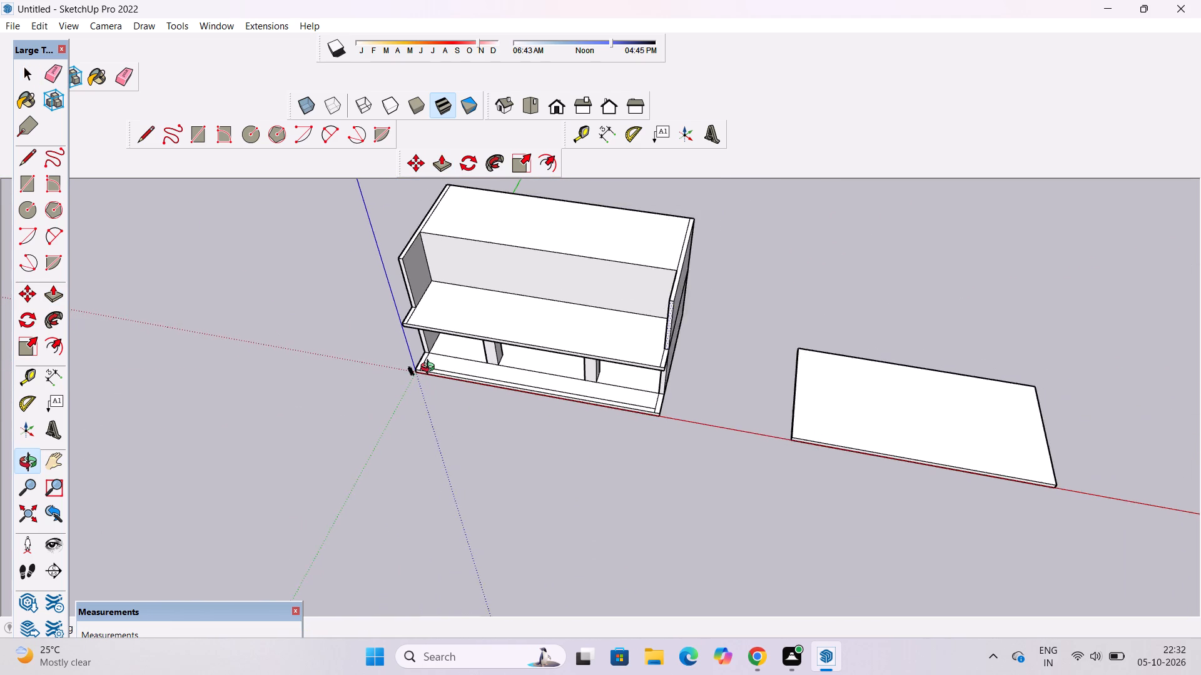
{"action": "scroll", "coordinate": [430, 369], "scroll_direction": "down", "scroll_amount": 3}
{"action": "left_click_drag", "start_coordinate": [429, 363], "coordinate": [744, 344]}
{"action": "scroll", "coordinate": [550, 429], "scroll_direction": "up", "scroll_amount": 4}
{"action": "scroll", "coordinate": [549, 429], "scroll_direction": "down", "scroll_amount": 4}
{"action": "left_click_drag", "start_coordinate": [636, 439], "coordinate": [405, 311]}
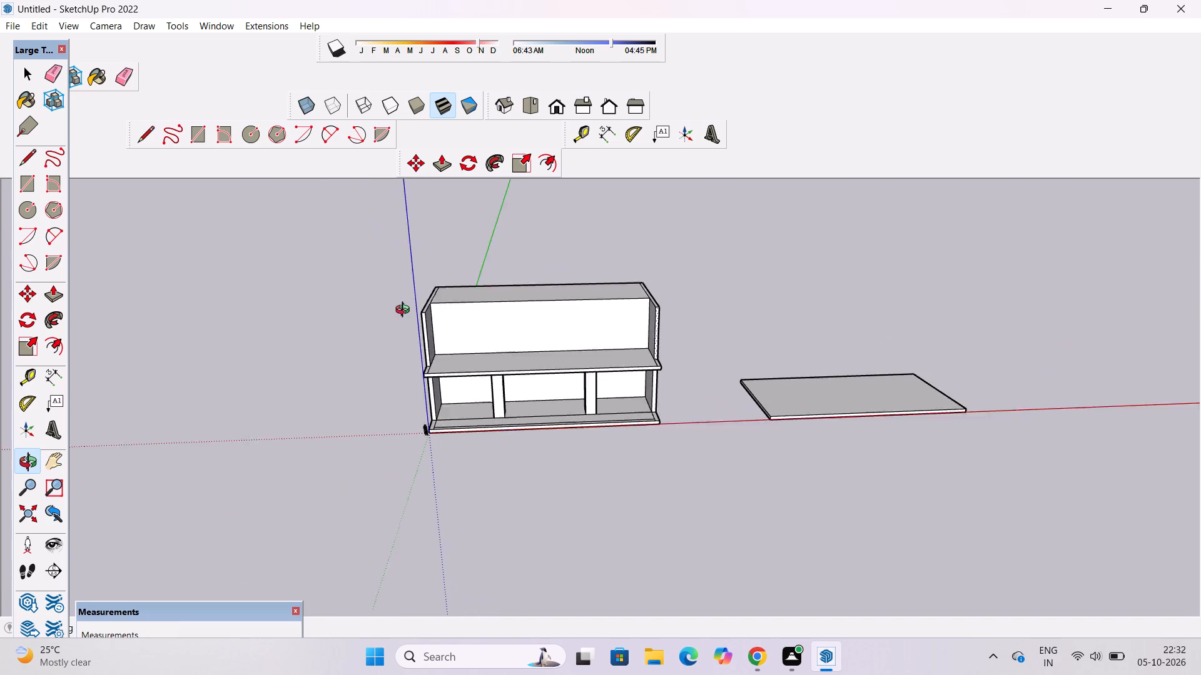
{"action": "left_click_drag", "start_coordinate": [405, 311], "coordinate": [403, 301]}
{"action": "scroll", "coordinate": [451, 412], "scroll_direction": "up", "scroll_amount": 8}
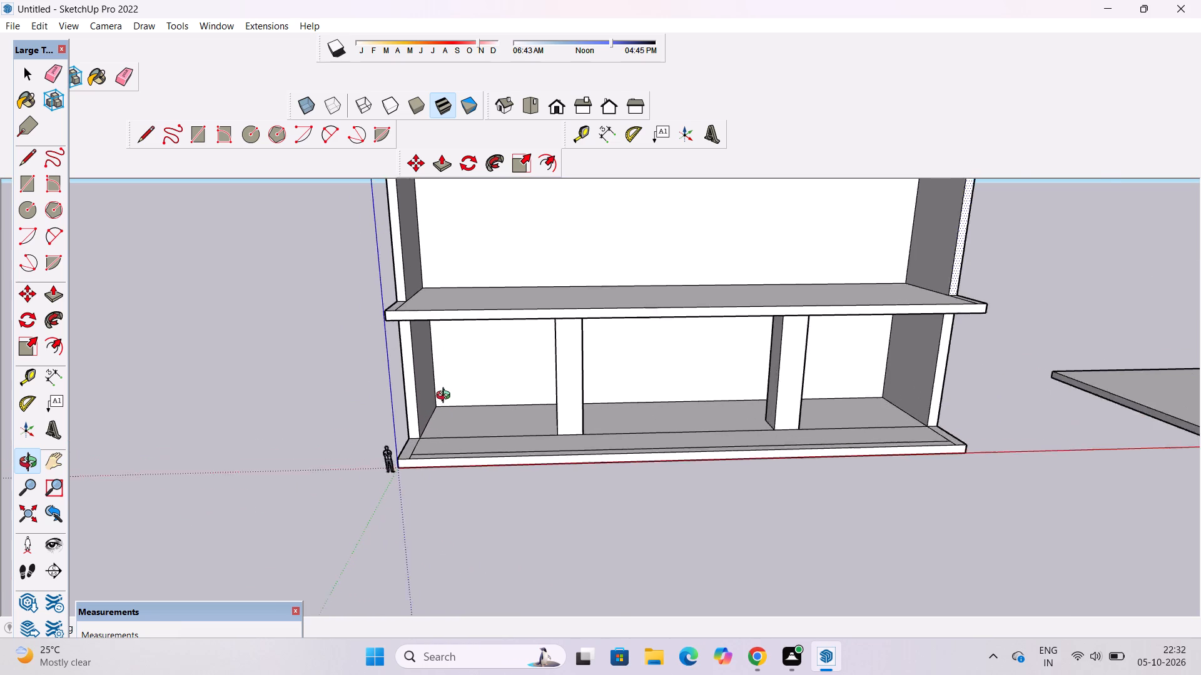
{"action": "scroll", "coordinate": [446, 397], "scroll_direction": "up", "scroll_amount": 2}
{"action": "left_click_drag", "start_coordinate": [428, 397], "coordinate": [615, 557]}
{"action": "scroll", "coordinate": [522, 496], "scroll_direction": "down", "scroll_amount": 5}
{"action": "left_click_drag", "start_coordinate": [614, 427], "coordinate": [475, 411]}
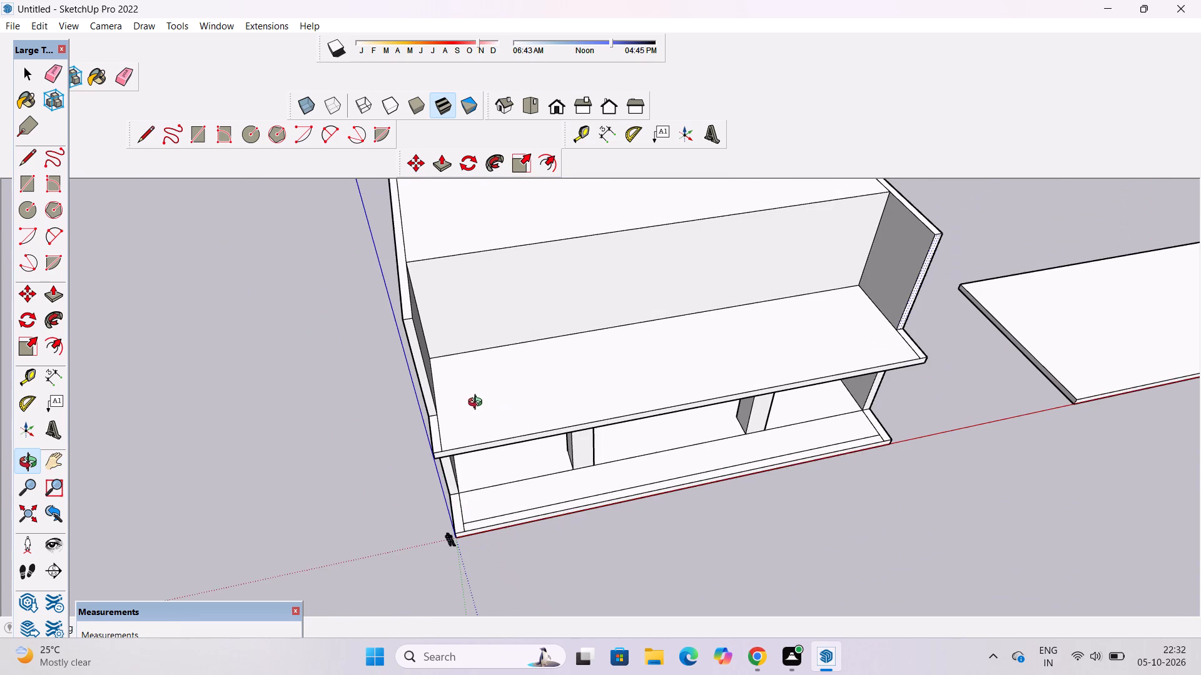
{"action": "left_click_drag", "start_coordinate": [459, 385], "coordinate": [353, 377], "text": "shift"}
{"action": "left_click_drag", "start_coordinate": [388, 376], "coordinate": [384, 397]}
{"action": "scroll", "coordinate": [384, 398], "scroll_direction": "down", "scroll_amount": 5}
{"action": "left_click_drag", "start_coordinate": [398, 397], "coordinate": [387, 397], "text": "shift"}
Undo the upper-storey extrusions back to the flat roof slab with its lengthwise dividing line.
{"action": "key", "text": "ctrl+z"}
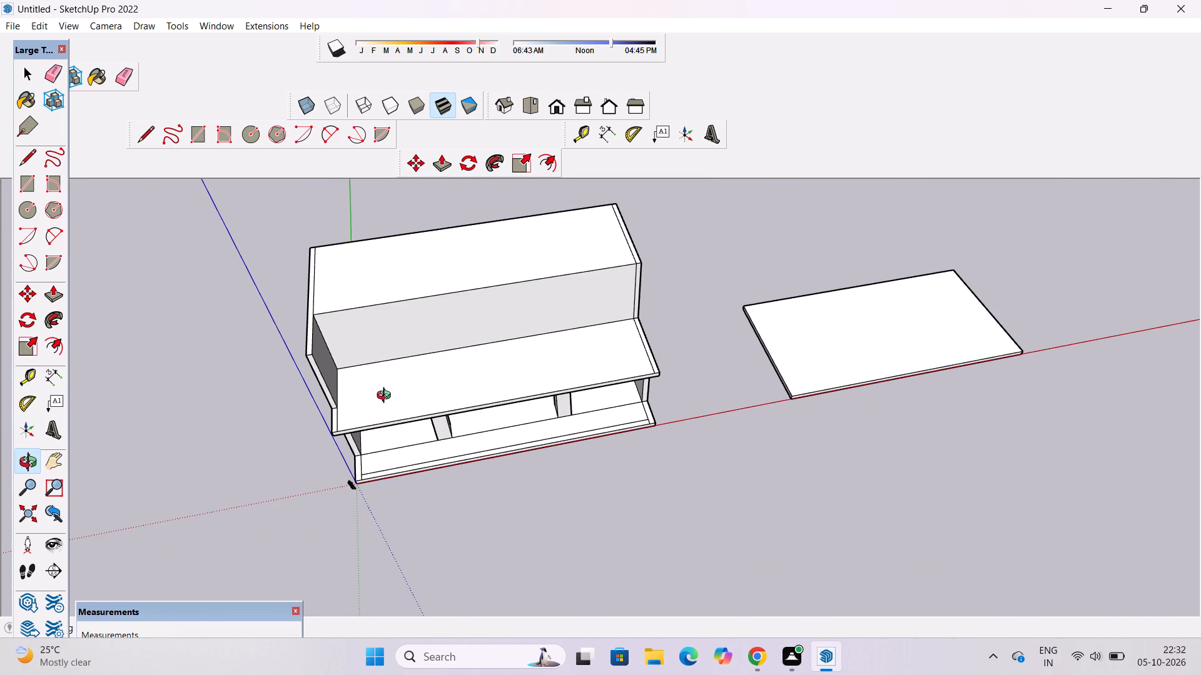
{"action": "key", "text": "ctrl+z"}
{"action": "key", "text": "ctrl+z"}
{"action": "key", "text": "ctrl+z"}
{"action": "key", "text": "ctrl+z"}
{"action": "key", "text": "ctrl+z"}
{"action": "key", "text": "space"}
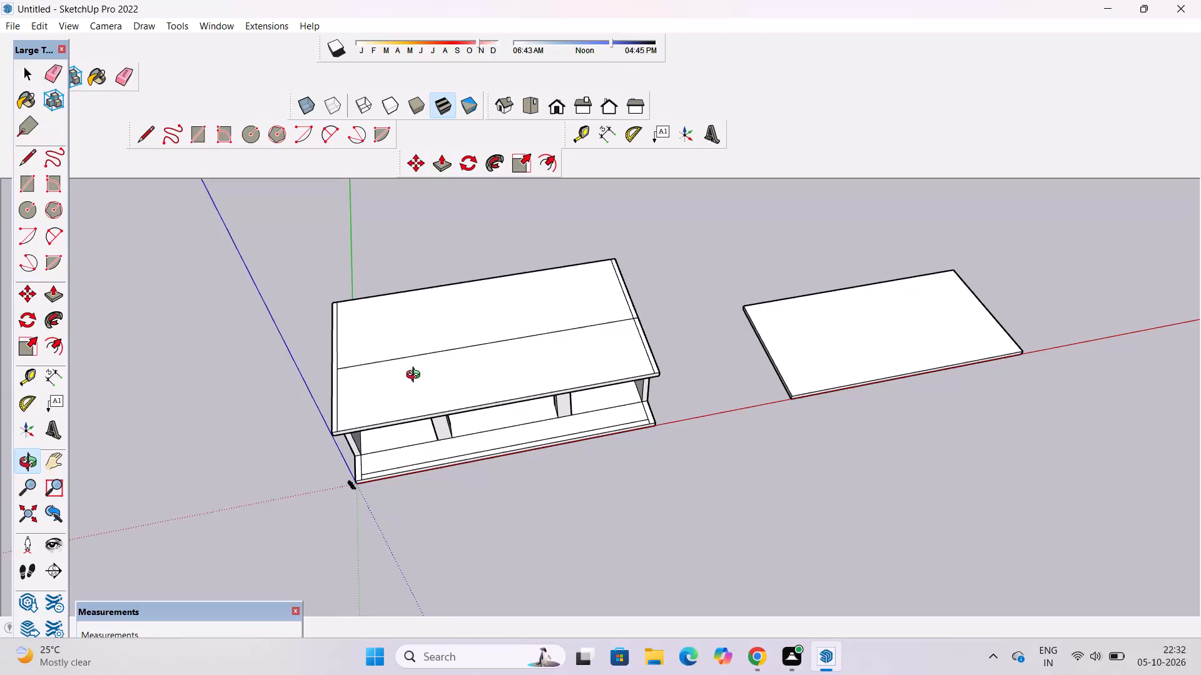
Erase the lengthwise dividing line across the main roof face.
{"action": "type", "text": "e"}
{"action": "left_click_drag", "start_coordinate": [446, 329], "coordinate": [449, 355]}
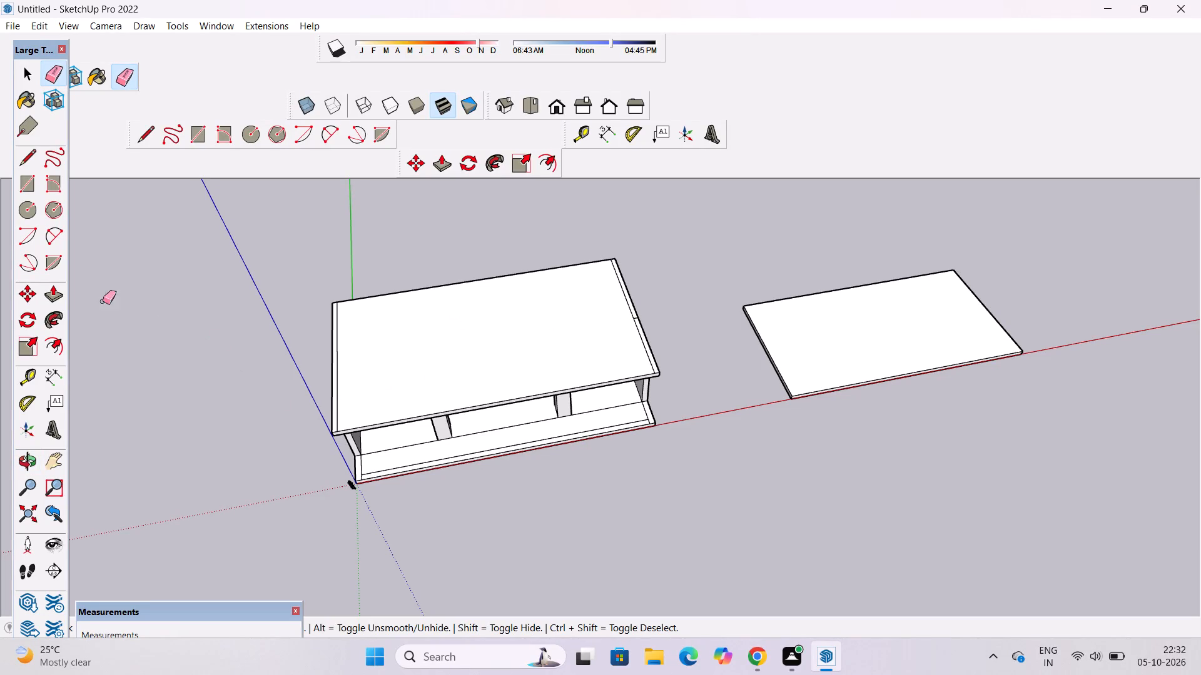
Place a Tape Measure guide across the roof, parallel to the slab's front edge and 23' back from it.
{"action": "left_click", "coordinate": [29, 381]}
{"action": "scroll", "coordinate": [407, 363], "scroll_direction": "down", "scroll_amount": 2}
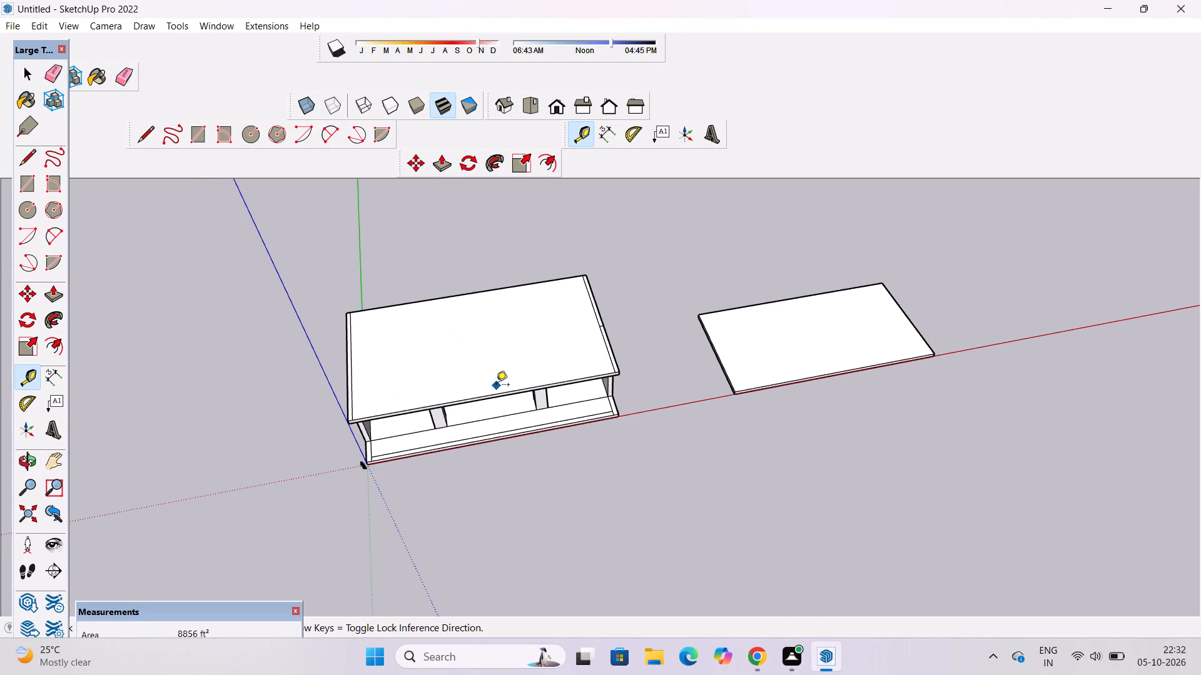
{"action": "scroll", "coordinate": [496, 386], "scroll_direction": "up", "scroll_amount": 9}
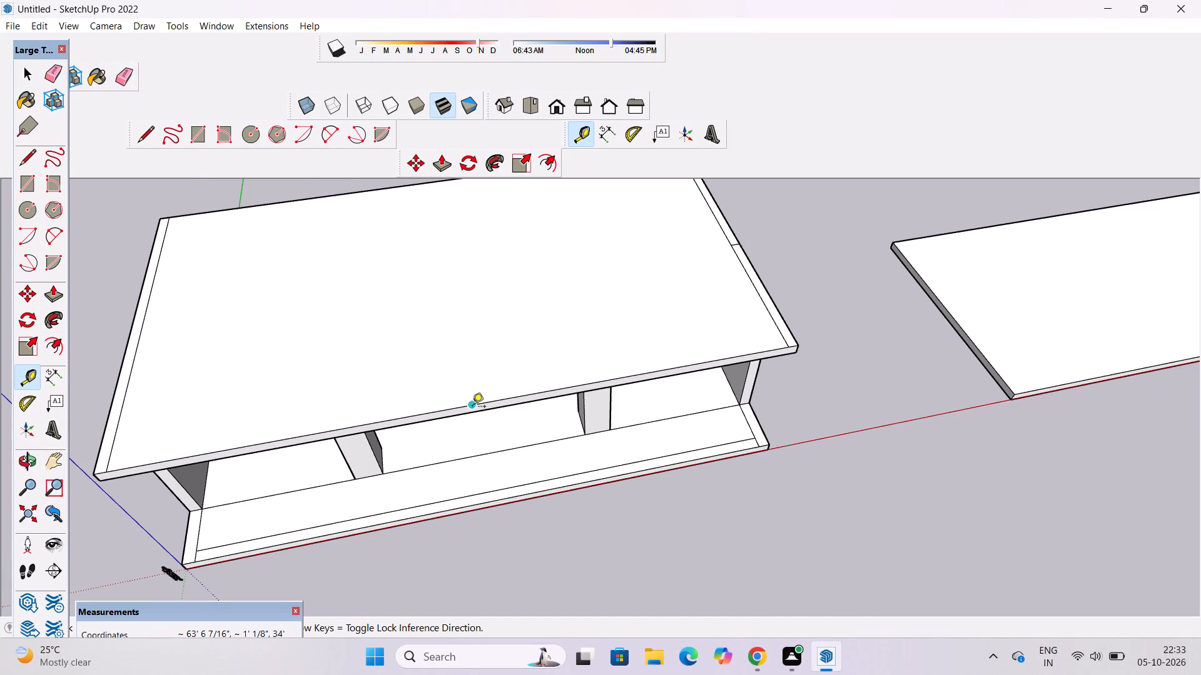
{"action": "left_click", "coordinate": [473, 406]}
{"action": "scroll", "coordinate": [473, 406], "scroll_direction": "down", "scroll_amount": 5}
{"action": "scroll", "coordinate": [458, 357], "scroll_direction": "up", "scroll_amount": 2}
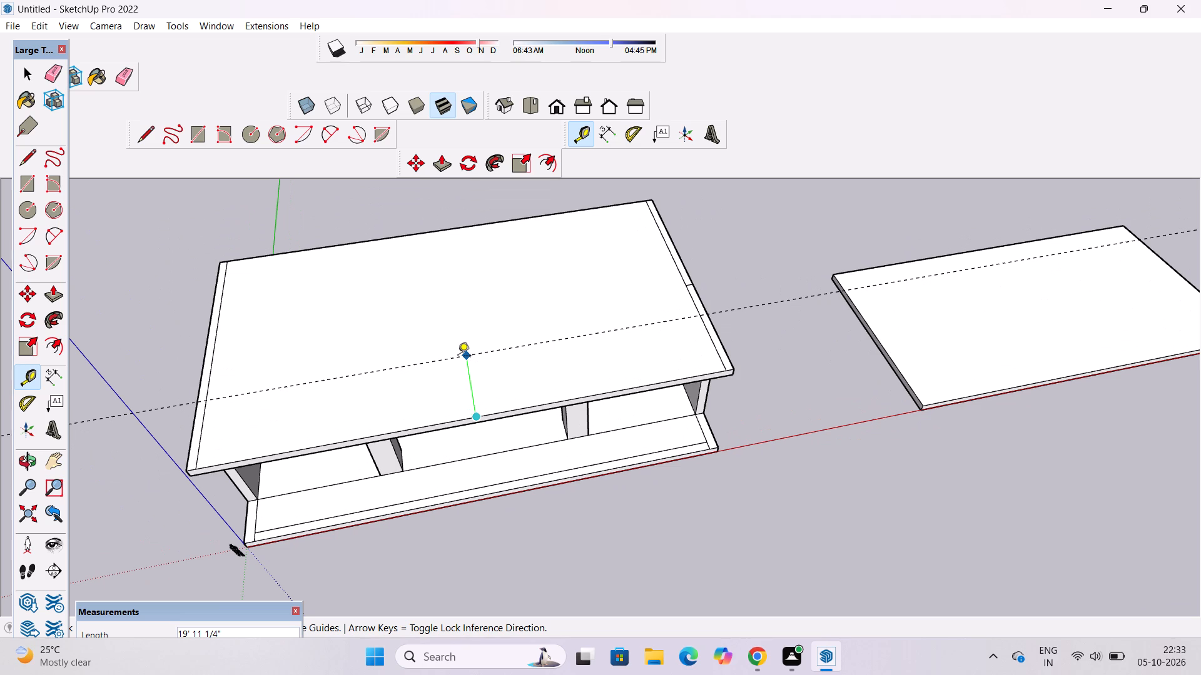
{"action": "key", "text": "2"}
{"action": "type", "text": "3'"}
{"action": "key", "text": "Return"}
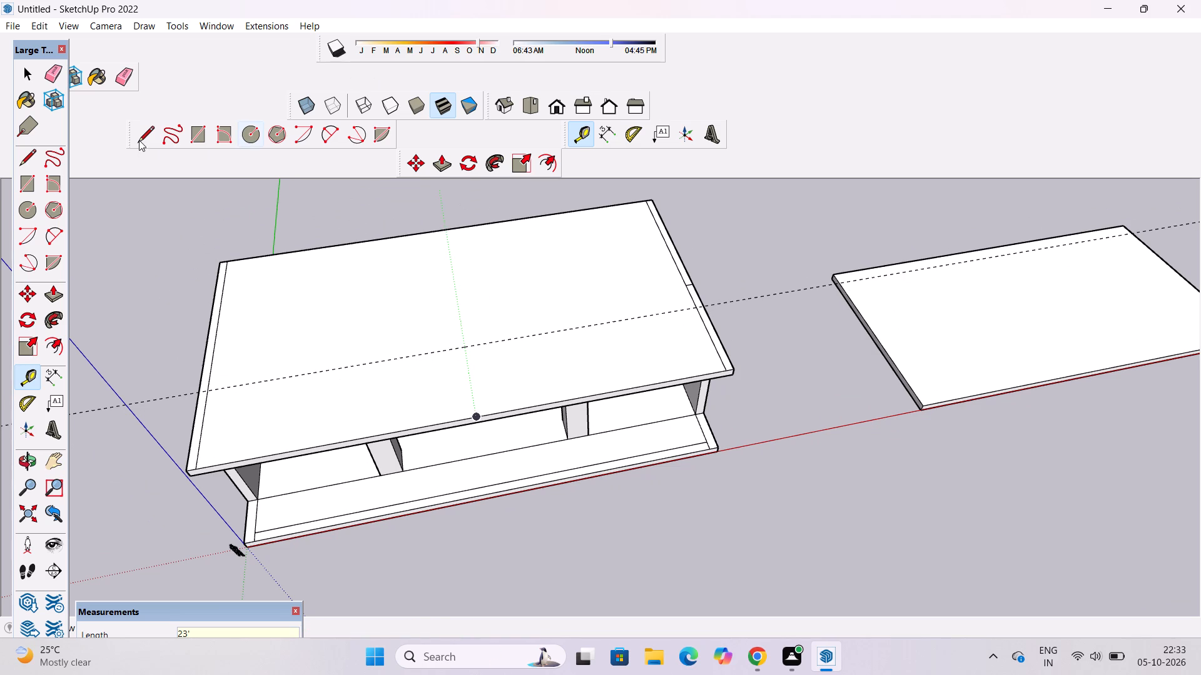
Draw a 127' line along the guide across the full length of the roof slab, from one end edge to the other.
{"action": "left_click", "coordinate": [139, 140]}
{"action": "scroll", "coordinate": [211, 387], "scroll_direction": "up", "scroll_amount": 6}
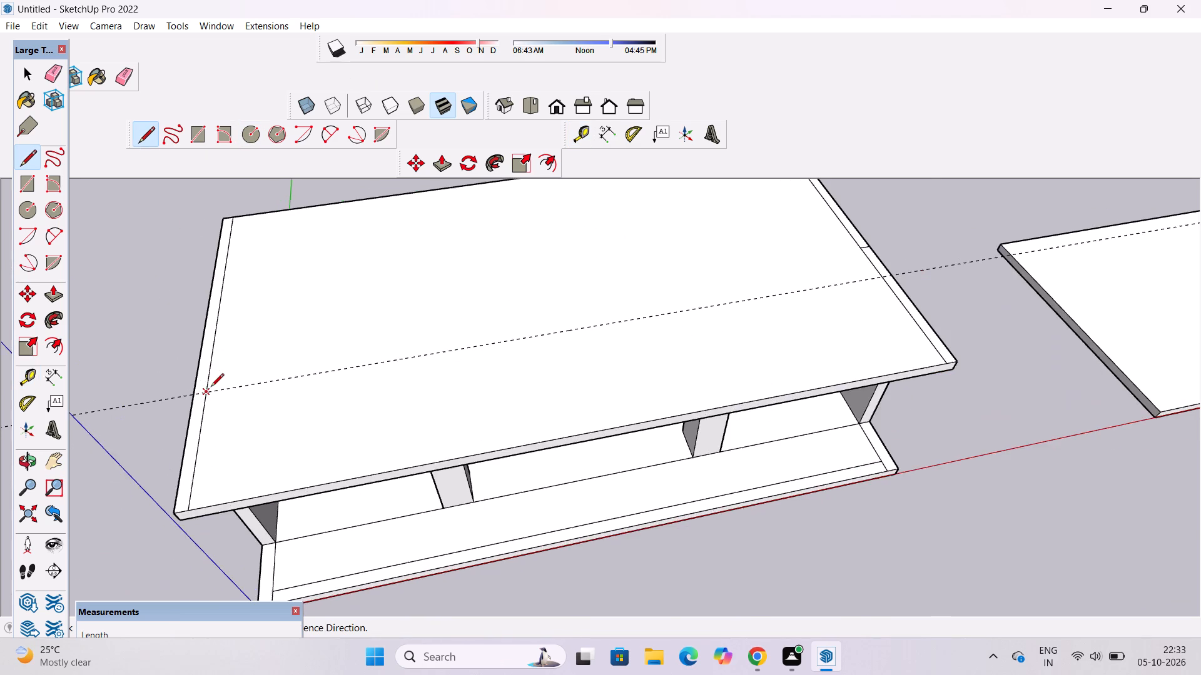
{"action": "scroll", "coordinate": [211, 387], "scroll_direction": "up", "scroll_amount": 4}
{"action": "left_click", "coordinate": [179, 400]}
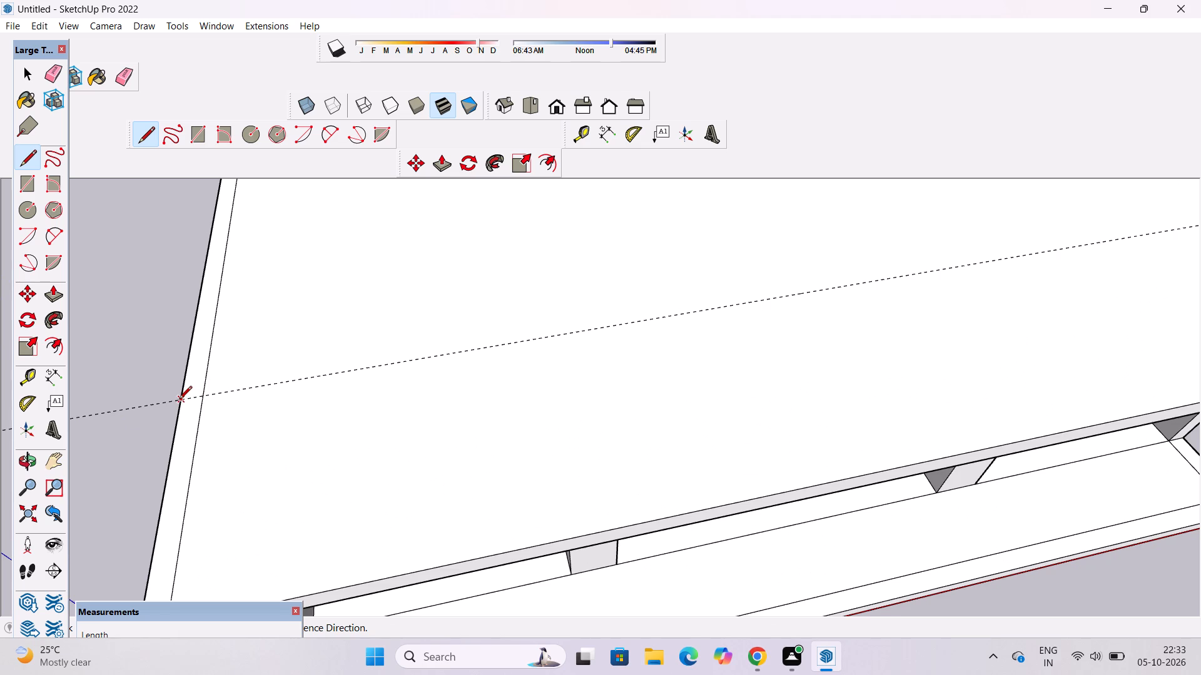
{"action": "scroll", "coordinate": [178, 399], "scroll_direction": "down", "scroll_amount": 12}
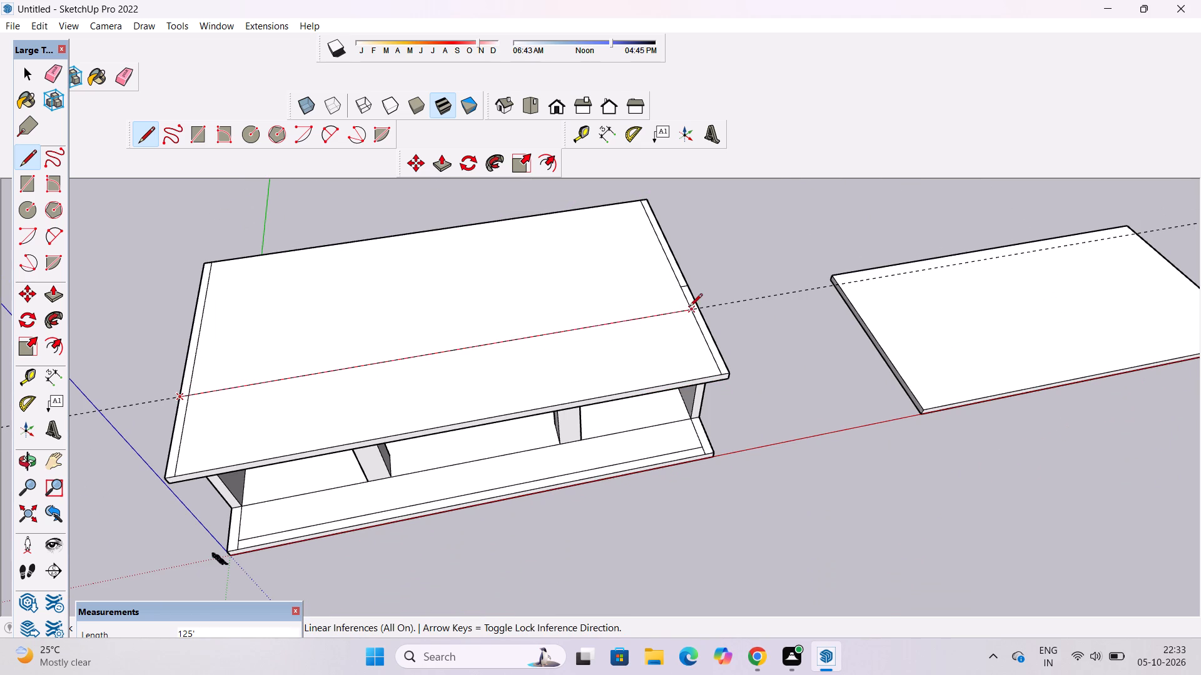
{"action": "scroll", "coordinate": [695, 303], "scroll_direction": "up", "scroll_amount": 7}
{"action": "left_click", "coordinate": [701, 313]}
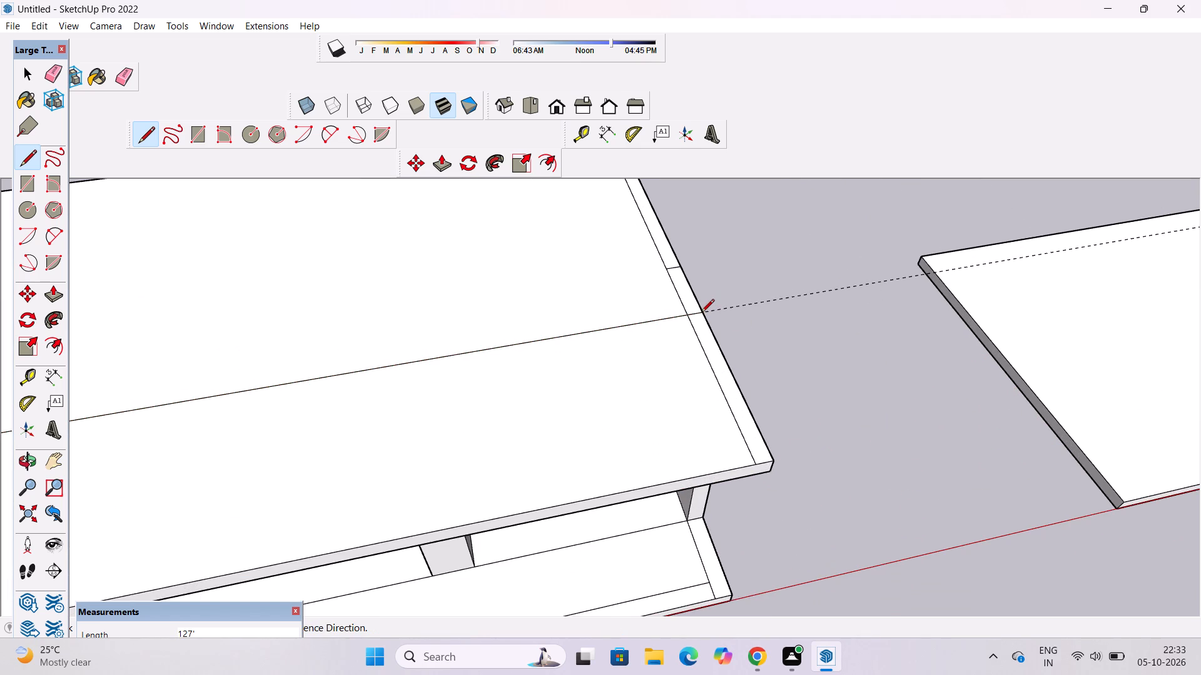
Erase the construction guide running across the roof.
{"action": "key", "text": "space"}
{"action": "type", "text": "e"}
{"action": "left_click_drag", "start_coordinate": [760, 286], "coordinate": [763, 306]}
{"action": "scroll", "coordinate": [764, 306], "scroll_direction": "down", "scroll_amount": 5}
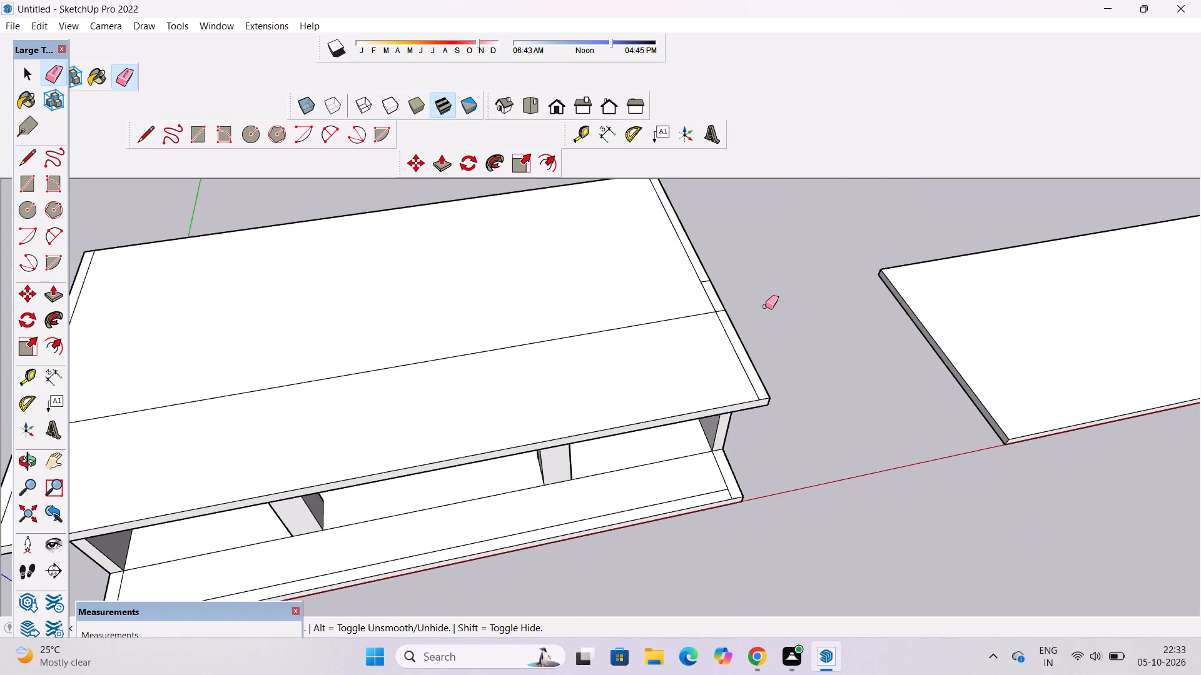
Erase the leftover short segment of the old dividing line in the narrow roof strip farther from the origin.
{"action": "key", "text": "o"}
{"action": "scroll", "coordinate": [765, 306], "scroll_direction": "down", "scroll_amount": 5}
{"action": "left_click_drag", "start_coordinate": [762, 368], "coordinate": [719, 332]}
{"action": "scroll", "coordinate": [699, 332], "scroll_direction": "up", "scroll_amount": 2}
{"action": "left_click_drag", "start_coordinate": [699, 332], "coordinate": [656, 348]}
{"action": "left_click_drag", "start_coordinate": [655, 348], "coordinate": [657, 377]}
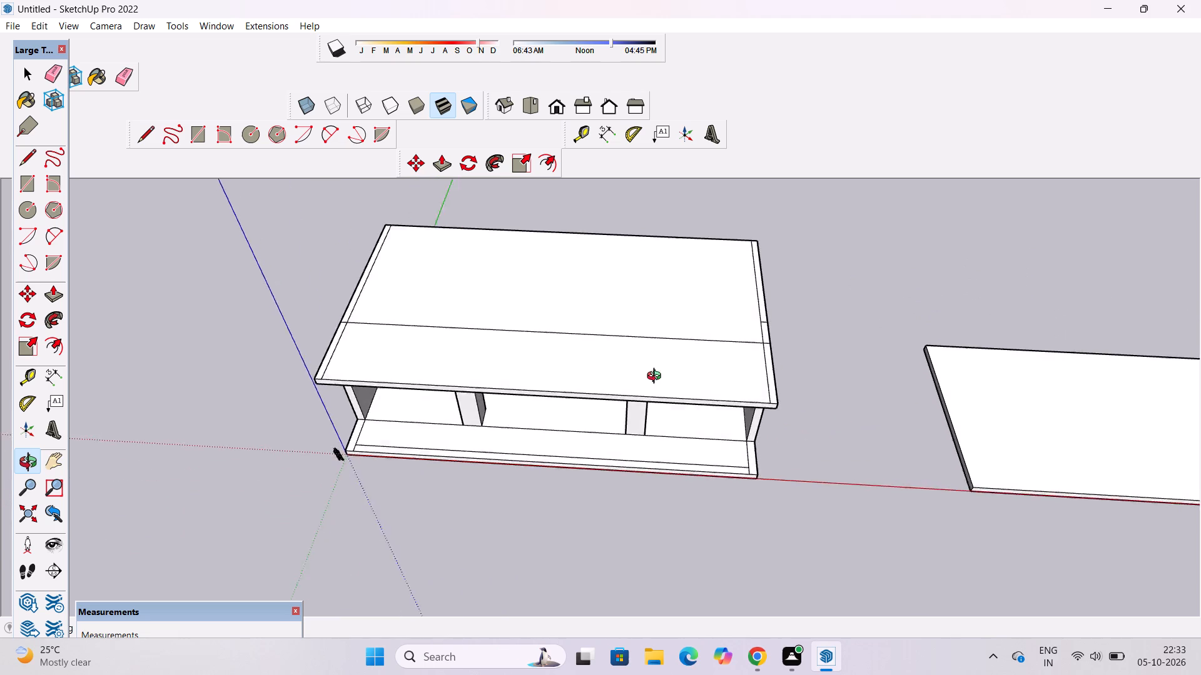
{"action": "left_click_drag", "start_coordinate": [657, 377], "coordinate": [712, 418]}
{"action": "left_click_drag", "start_coordinate": [721, 382], "coordinate": [669, 421], "text": "shift"}
{"action": "scroll", "coordinate": [712, 381], "scroll_direction": "up", "scroll_amount": 8}
{"action": "left_click_drag", "start_coordinate": [712, 354], "coordinate": [712, 397], "text": "shift"}
{"action": "scroll", "coordinate": [712, 390], "scroll_direction": "down", "scroll_amount": 4}
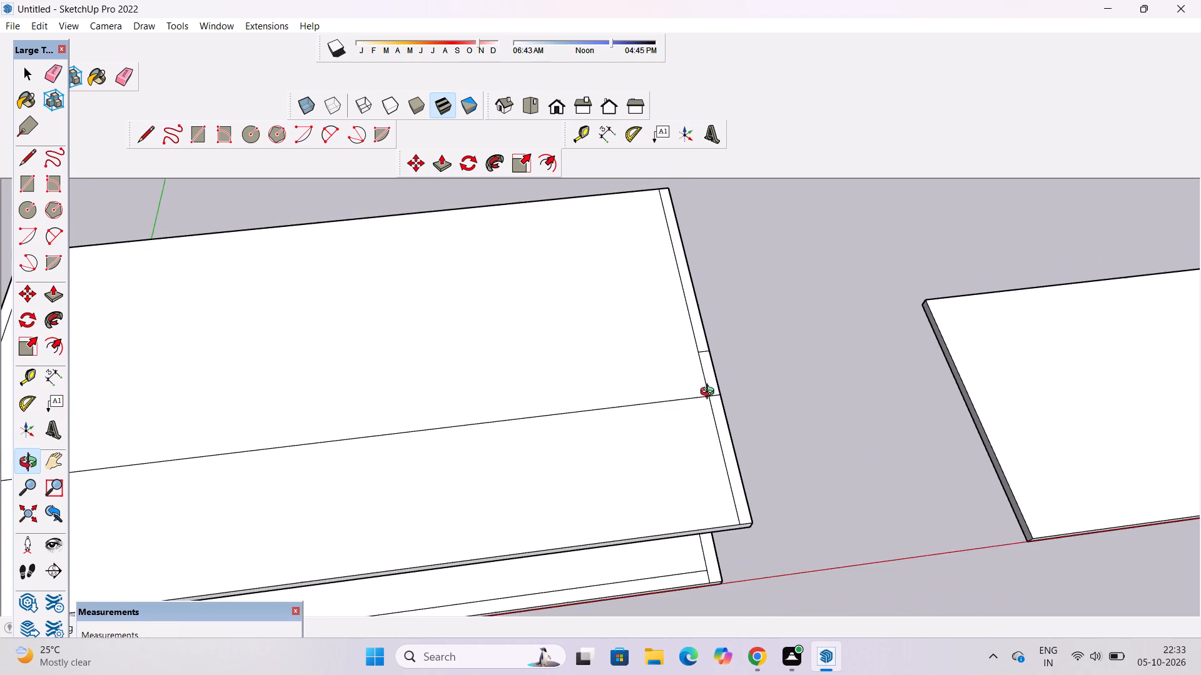
{"action": "left_click_drag", "start_coordinate": [707, 396], "coordinate": [708, 371], "text": "shift"}
{"action": "left_click_drag", "start_coordinate": [708, 371], "coordinate": [709, 382]}
{"action": "scroll", "coordinate": [714, 364], "scroll_direction": "up", "scroll_amount": 4}
{"action": "key", "text": "e"}
{"action": "scroll", "coordinate": [715, 354], "scroll_direction": "up", "scroll_amount": 4}
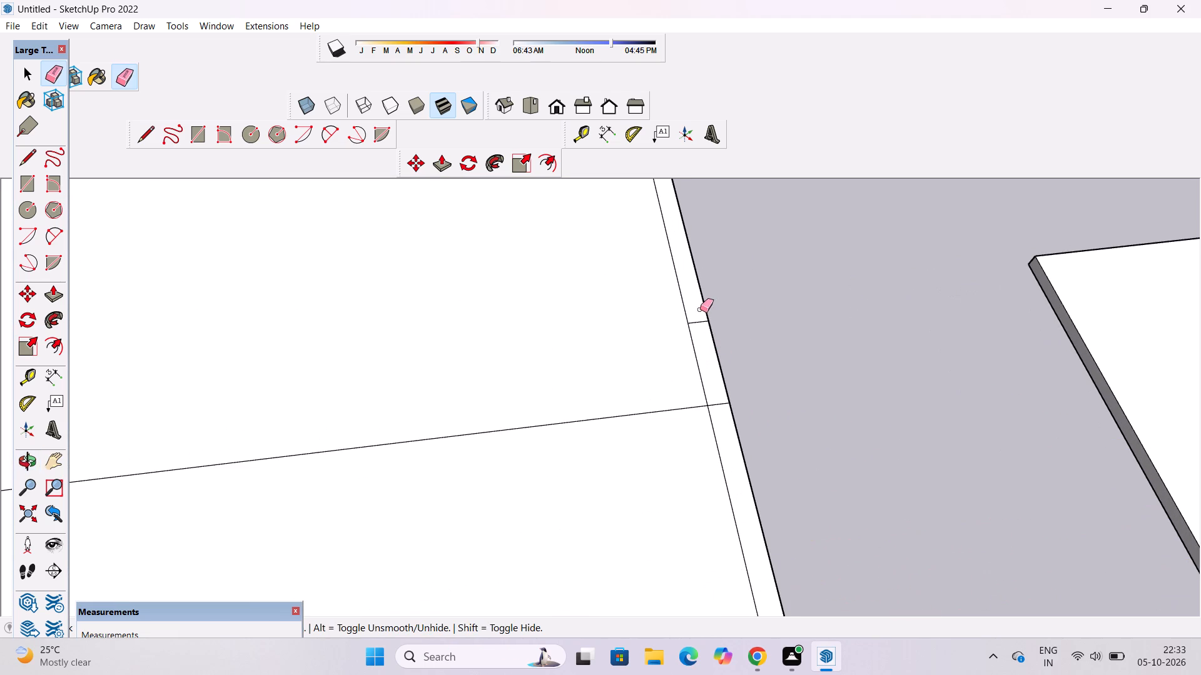
{"action": "left_click_drag", "start_coordinate": [697, 309], "coordinate": [694, 327]}
Push/Pull the narrow rear roof strip nearer the origin, behind the new dividing line, up 30'.
{"action": "key", "text": "o"}
{"action": "scroll", "coordinate": [719, 314], "scroll_direction": "down", "scroll_amount": 10}
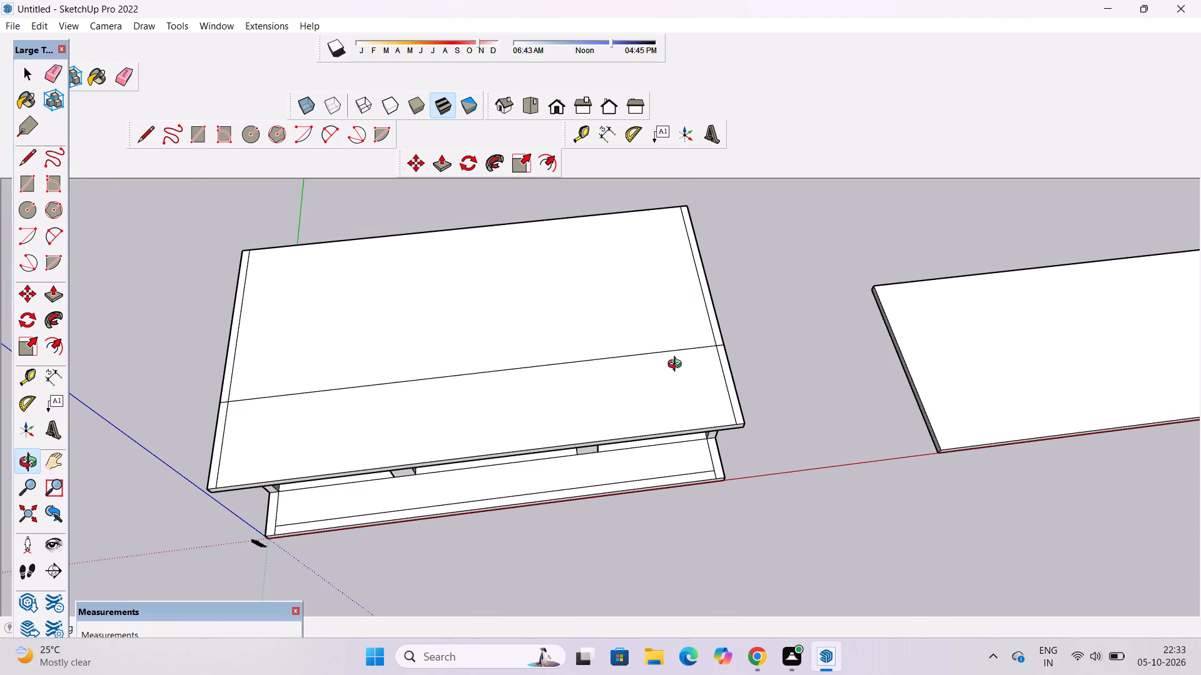
{"action": "left_click_drag", "start_coordinate": [677, 366], "coordinate": [683, 350]}
{"action": "left_click_drag", "start_coordinate": [578, 387], "coordinate": [676, 373], "text": "shift"}
{"action": "left_click_drag", "start_coordinate": [506, 415], "coordinate": [666, 412]}
{"action": "scroll", "coordinate": [661, 402], "scroll_direction": "down", "scroll_amount": 4}
{"action": "left_click_drag", "start_coordinate": [661, 401], "coordinate": [590, 394]}
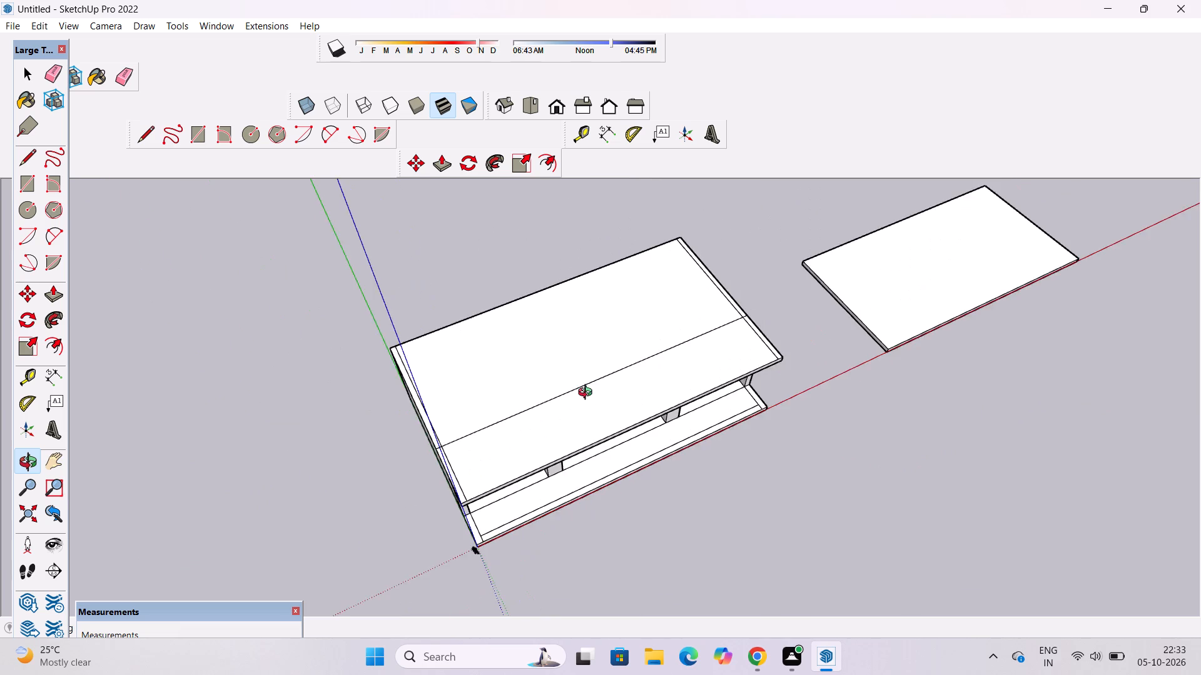
{"action": "left_click_drag", "start_coordinate": [588, 394], "coordinate": [544, 392]}
{"action": "left_click_drag", "start_coordinate": [543, 392], "coordinate": [535, 343], "text": "shift"}
{"action": "scroll", "coordinate": [556, 369], "scroll_direction": "up", "scroll_amount": 4}
{"action": "left_click_drag", "start_coordinate": [445, 404], "coordinate": [589, 377], "text": "shift"}
{"action": "left_click_drag", "start_coordinate": [477, 411], "coordinate": [586, 364]}
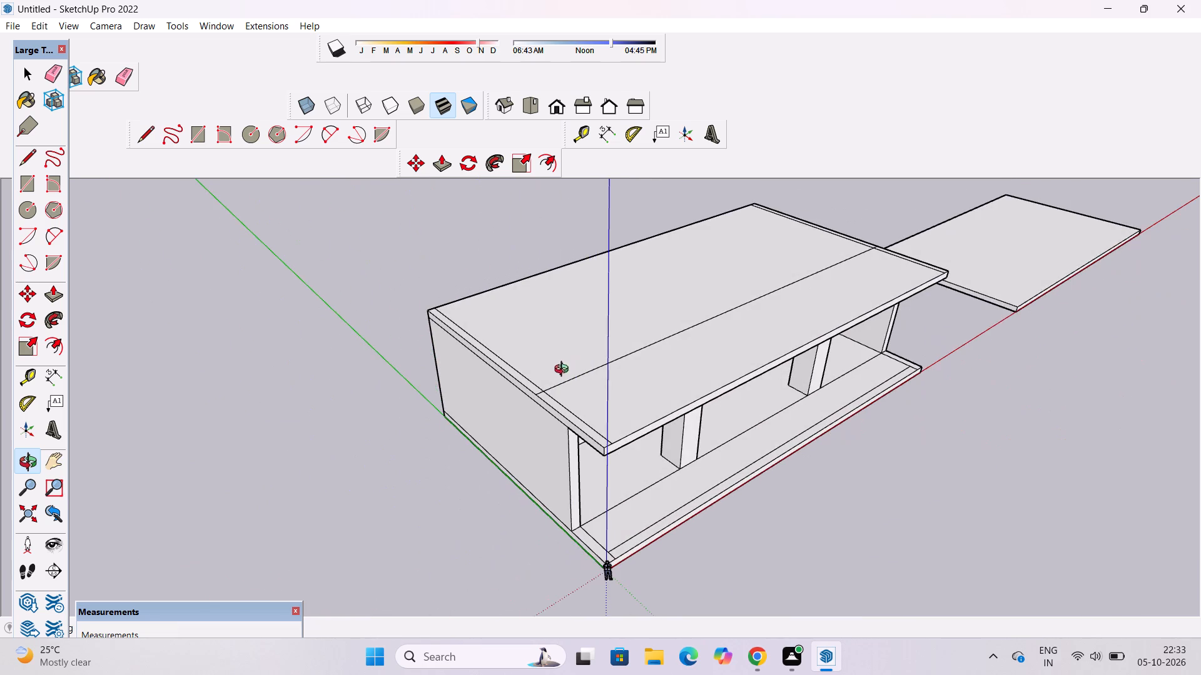
{"action": "left_click_drag", "start_coordinate": [550, 388], "coordinate": [554, 412], "text": "shift"}
{"action": "left_click_drag", "start_coordinate": [556, 413], "coordinate": [572, 391]}
{"action": "key", "text": "p"}
{"action": "scroll", "coordinate": [556, 382], "scroll_direction": "up", "scroll_amount": 7}
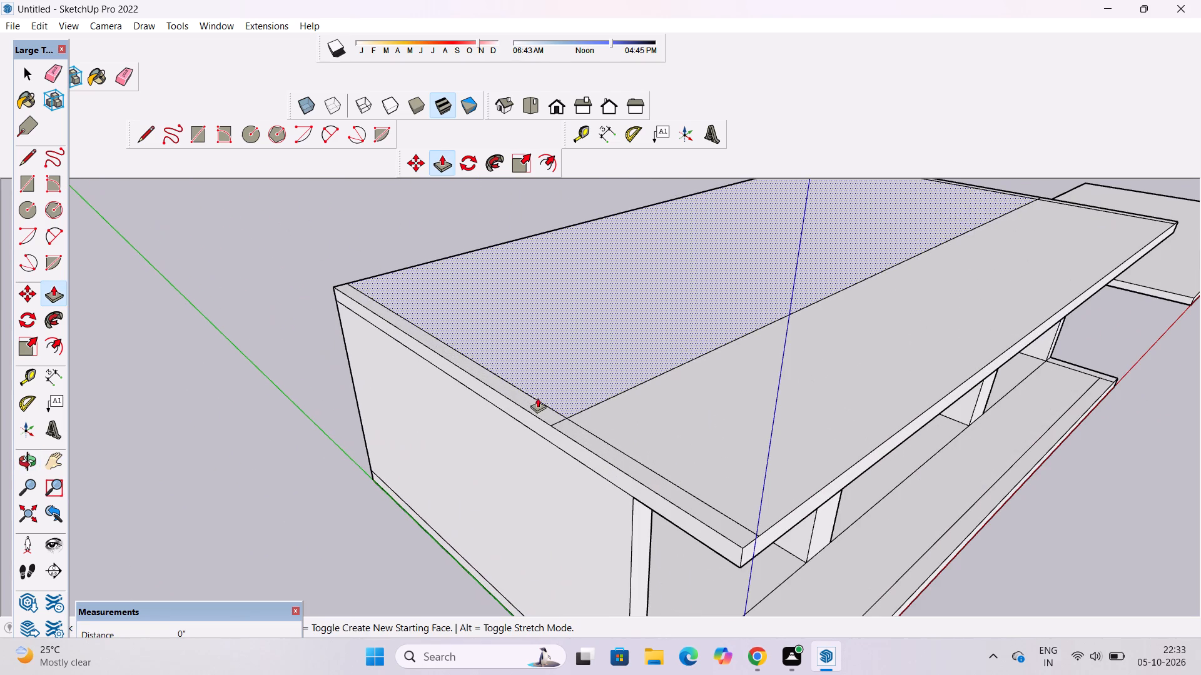
{"action": "left_click", "coordinate": [539, 409]}
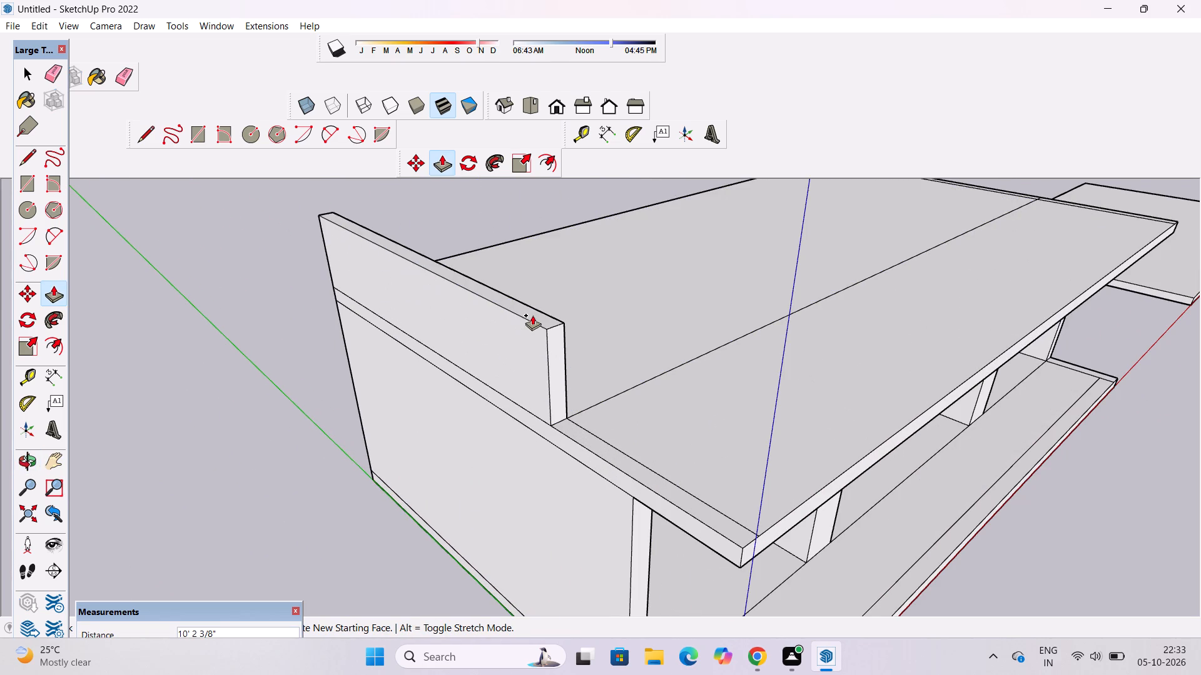
{"action": "type", "text": "30'"}
{"action": "key", "text": "Return"}
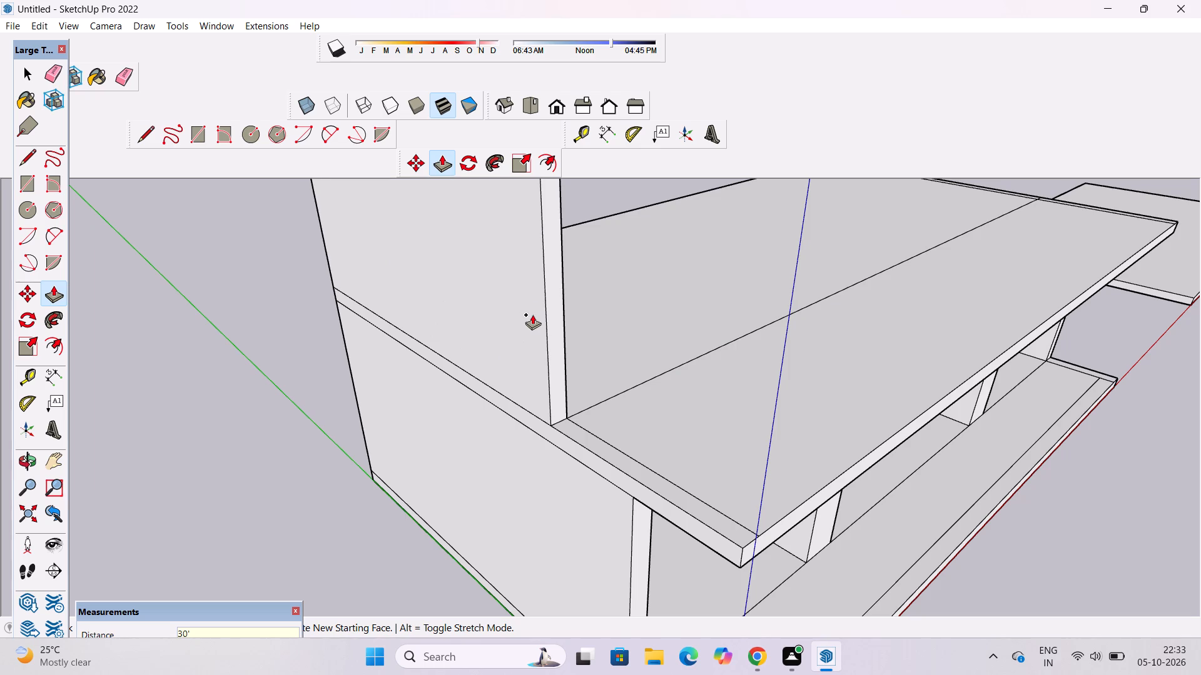
Push/Pull the large rear roof face up 30', level with the top of the raised end strip.
{"action": "scroll", "coordinate": [329, 314], "scroll_direction": "down", "scroll_amount": 10}
{"action": "scroll", "coordinate": [466, 277], "scroll_direction": "up", "scroll_amount": 4}
{"action": "left_click", "coordinate": [429, 326]}
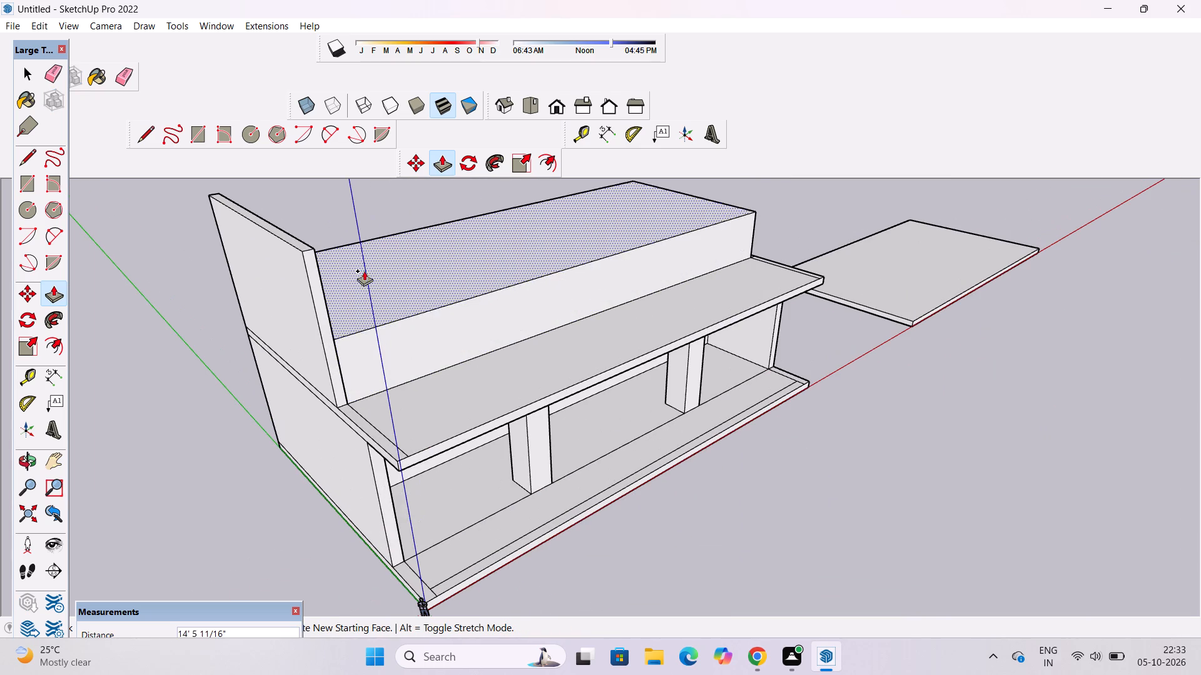
{"action": "left_click", "coordinate": [304, 247]}
Push/Pull the narrow rear roof strip at the end farther from the origin up 30', level with the upper block's top.
{"action": "scroll", "coordinate": [333, 351], "scroll_direction": "down", "scroll_amount": 9}
{"action": "scroll", "coordinate": [694, 252], "scroll_direction": "up", "scroll_amount": 4}
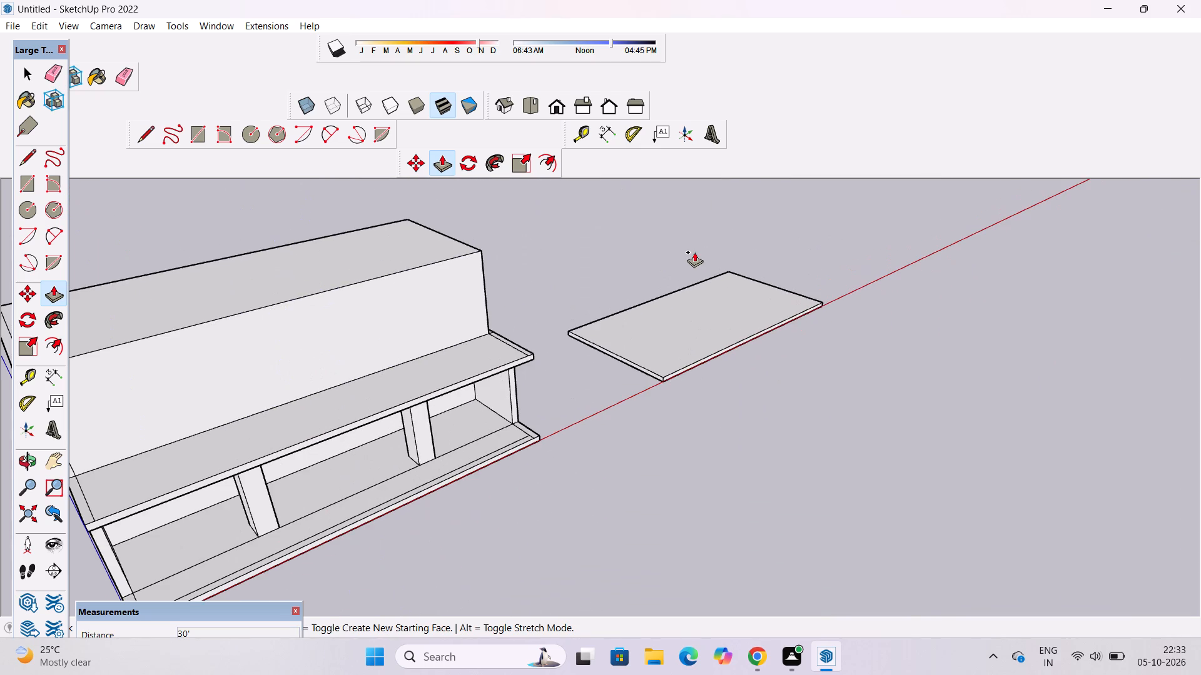
{"action": "key", "text": "o"}
{"action": "left_click_drag", "start_coordinate": [698, 267], "coordinate": [544, 285]}
{"action": "scroll", "coordinate": [549, 283], "scroll_direction": "up", "scroll_amount": 2}
{"action": "left_click", "coordinate": [592, 284]}
{"action": "left_click_drag", "start_coordinate": [591, 286], "coordinate": [562, 303]}
{"action": "left_click_drag", "start_coordinate": [562, 303], "coordinate": [480, 309]}
{"action": "scroll", "coordinate": [564, 292], "scroll_direction": "up", "scroll_amount": 3}
{"action": "left_click_drag", "start_coordinate": [564, 297], "coordinate": [562, 332], "text": "shift"}
{"action": "left_click_drag", "start_coordinate": [561, 332], "coordinate": [552, 322]}
{"action": "left_click_drag", "start_coordinate": [552, 322], "coordinate": [560, 351]}
{"action": "key", "text": "p"}
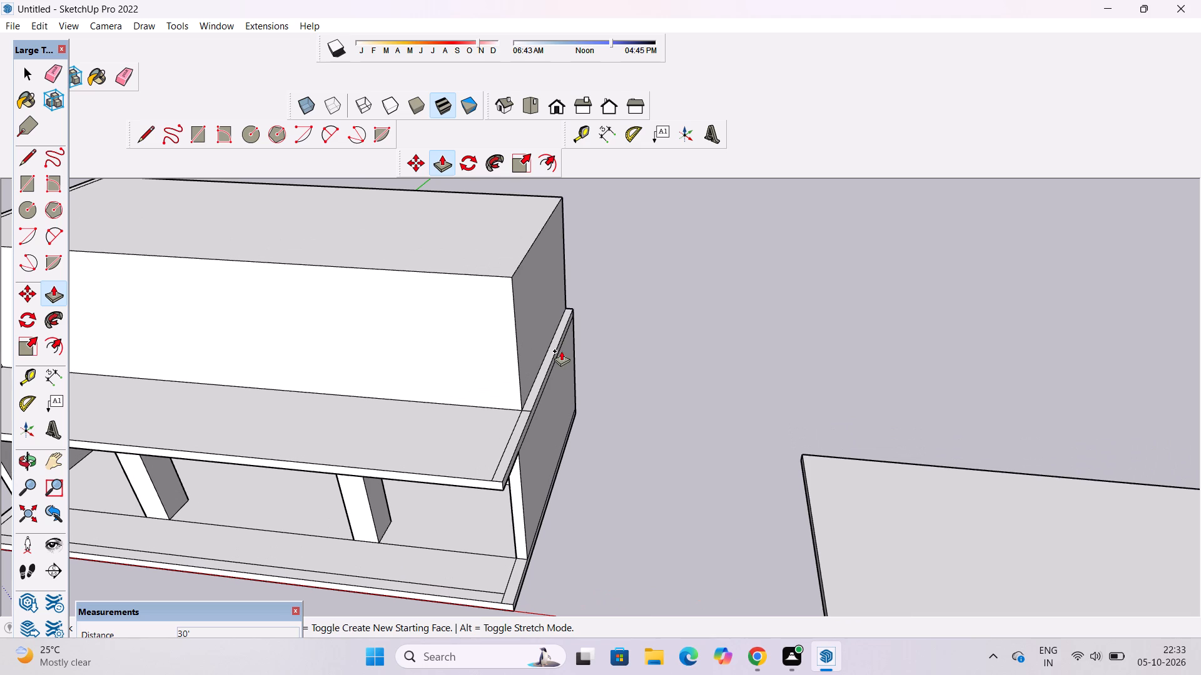
{"action": "left_click", "coordinate": [544, 379]}
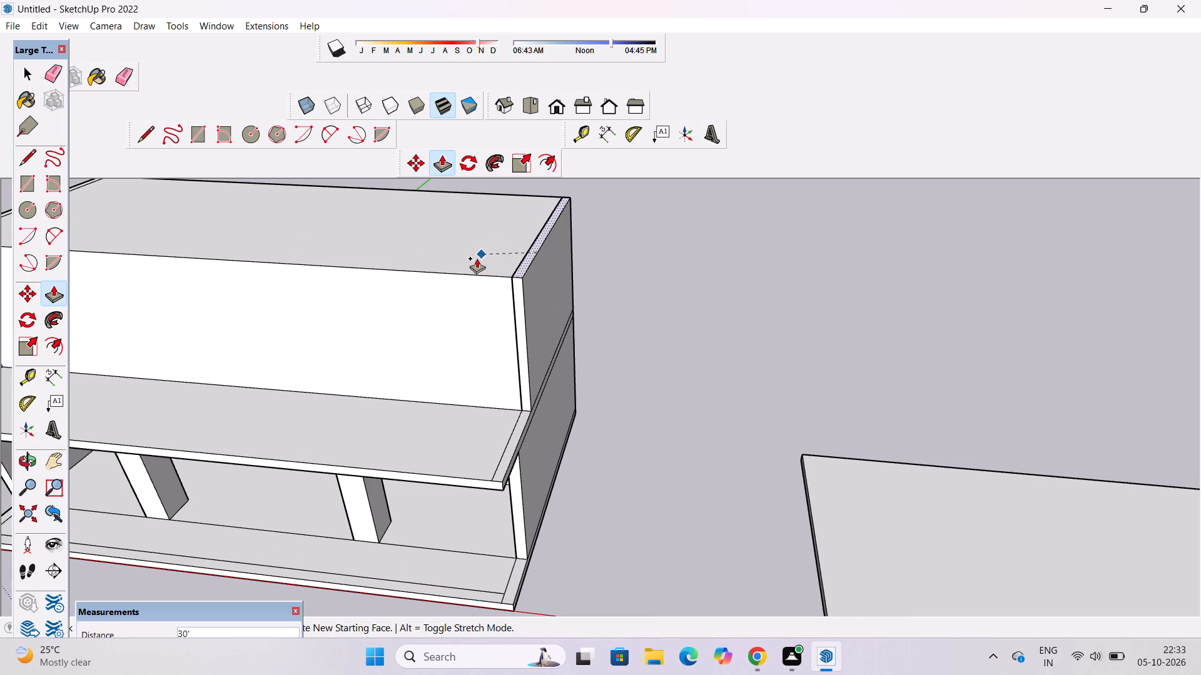
{"action": "left_click", "coordinate": [475, 259]}
Examine the raised upper storey and the separate slab from several sides.
{"action": "scroll", "coordinate": [616, 226], "scroll_direction": "down", "scroll_amount": 6}
{"action": "key", "text": "o"}
{"action": "left_click_drag", "start_coordinate": [437, 314], "coordinate": [498, 317]}
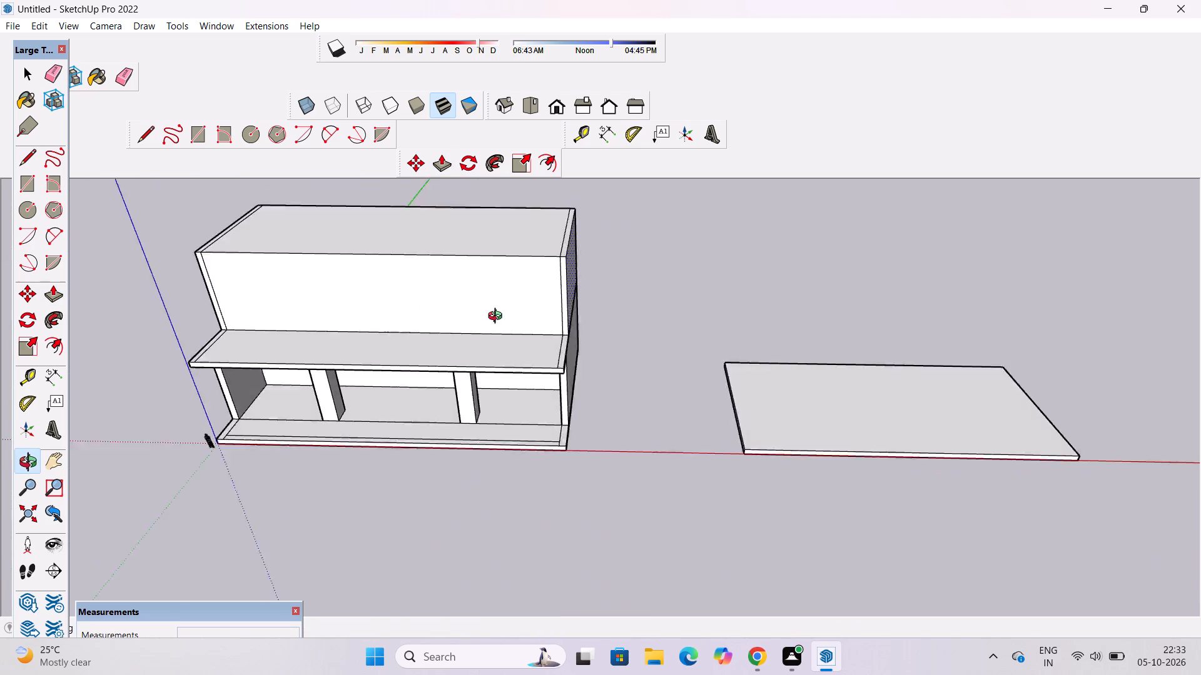
{"action": "left_click_drag", "start_coordinate": [498, 317], "coordinate": [619, 333]}
{"action": "scroll", "coordinate": [574, 340], "scroll_direction": "up", "scroll_amount": 4}
{"action": "left_click_drag", "start_coordinate": [524, 352], "coordinate": [627, 308], "text": "shift"}
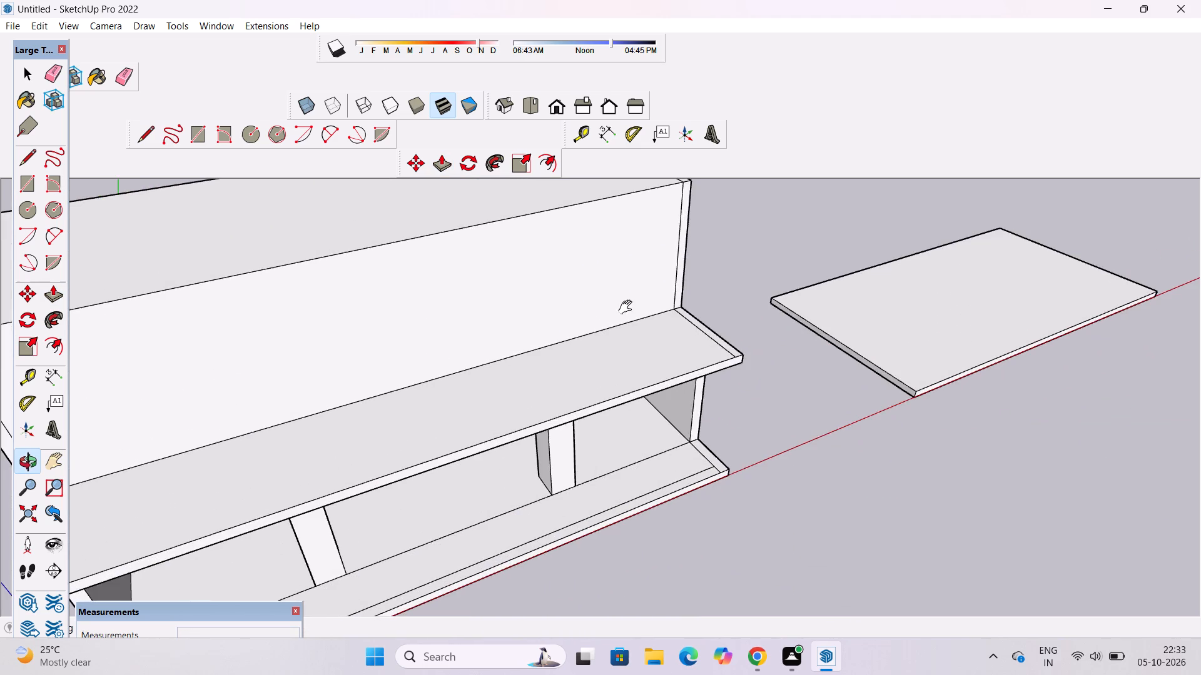
{"action": "scroll", "coordinate": [614, 311], "scroll_direction": "down", "scroll_amount": 5}
{"action": "left_click_drag", "start_coordinate": [396, 381], "coordinate": [525, 369]}
{"action": "left_click_drag", "start_coordinate": [527, 374], "coordinate": [537, 322], "text": "shift"}
{"action": "left_click_drag", "start_coordinate": [637, 328], "coordinate": [586, 356]}
{"action": "scroll", "coordinate": [590, 351], "scroll_direction": "down", "scroll_amount": 5}
{"action": "left_click_drag", "start_coordinate": [614, 314], "coordinate": [554, 354], "text": "shift"}
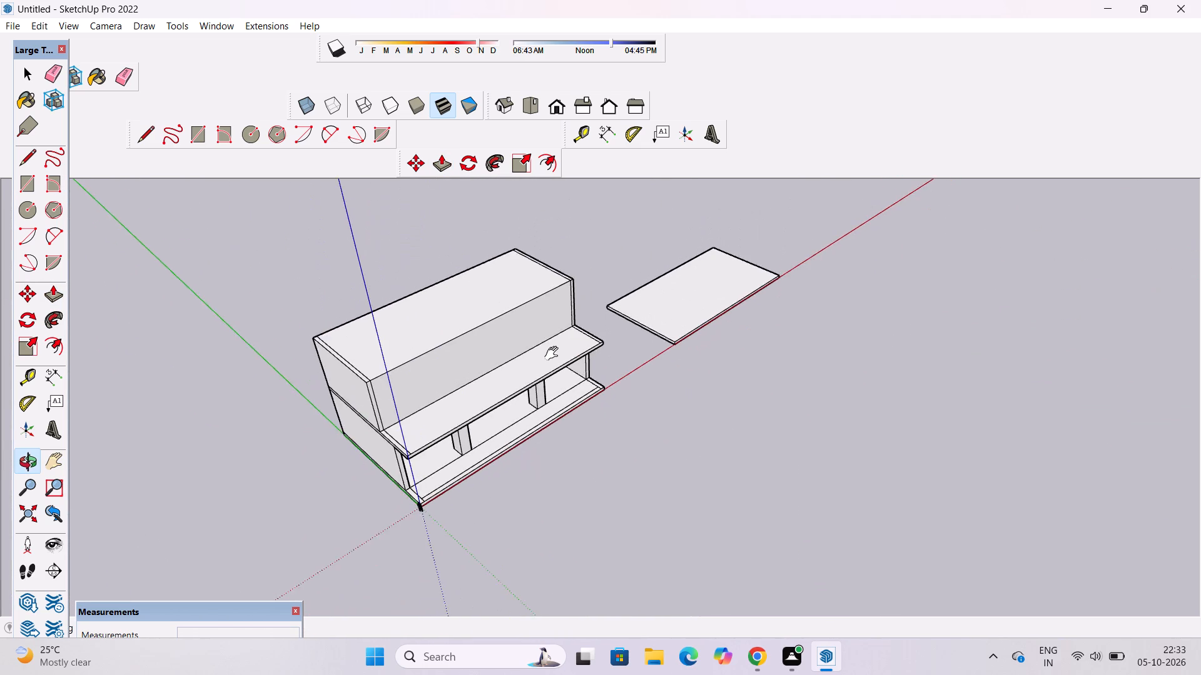
{"action": "left_click_drag", "start_coordinate": [554, 354], "coordinate": [564, 359], "text": "shift"}
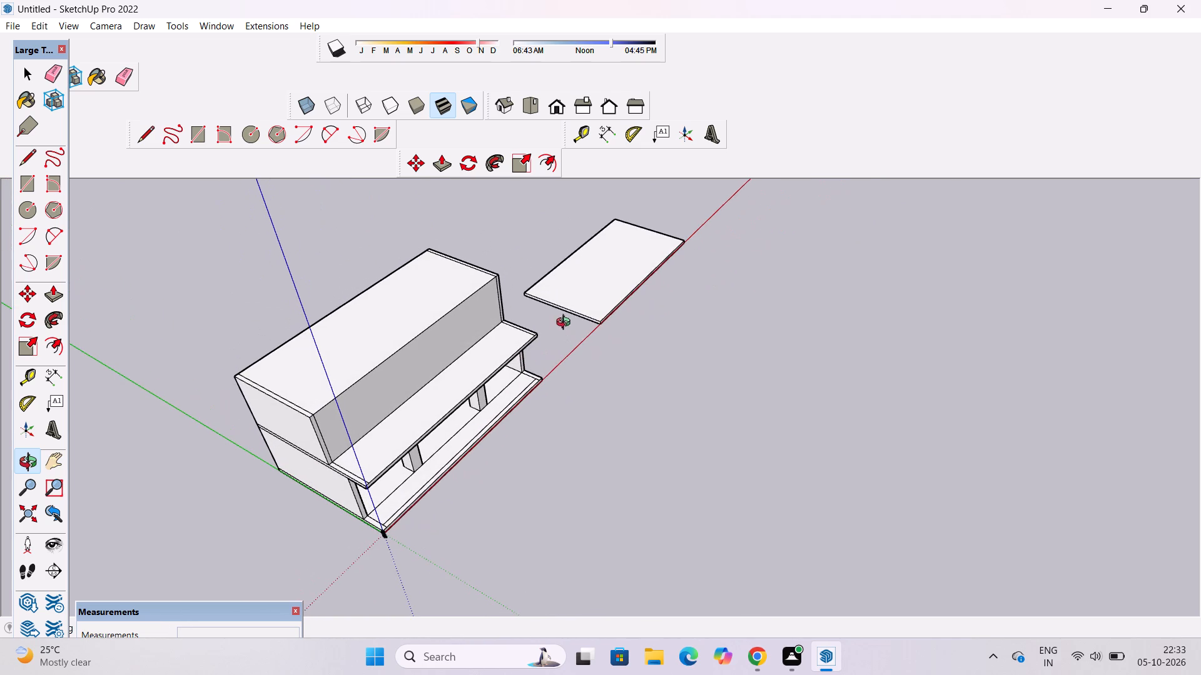
Copy the separate slab onto the upper storey, placing its bottom rear corner on the storey's top rear corner nearer the origin.
{"action": "key", "text": "space"}
{"action": "scroll", "coordinate": [558, 308], "scroll_direction": "up", "scroll_amount": 4}
{"action": "left_click", "coordinate": [558, 289]}
{"action": "key", "text": "m"}
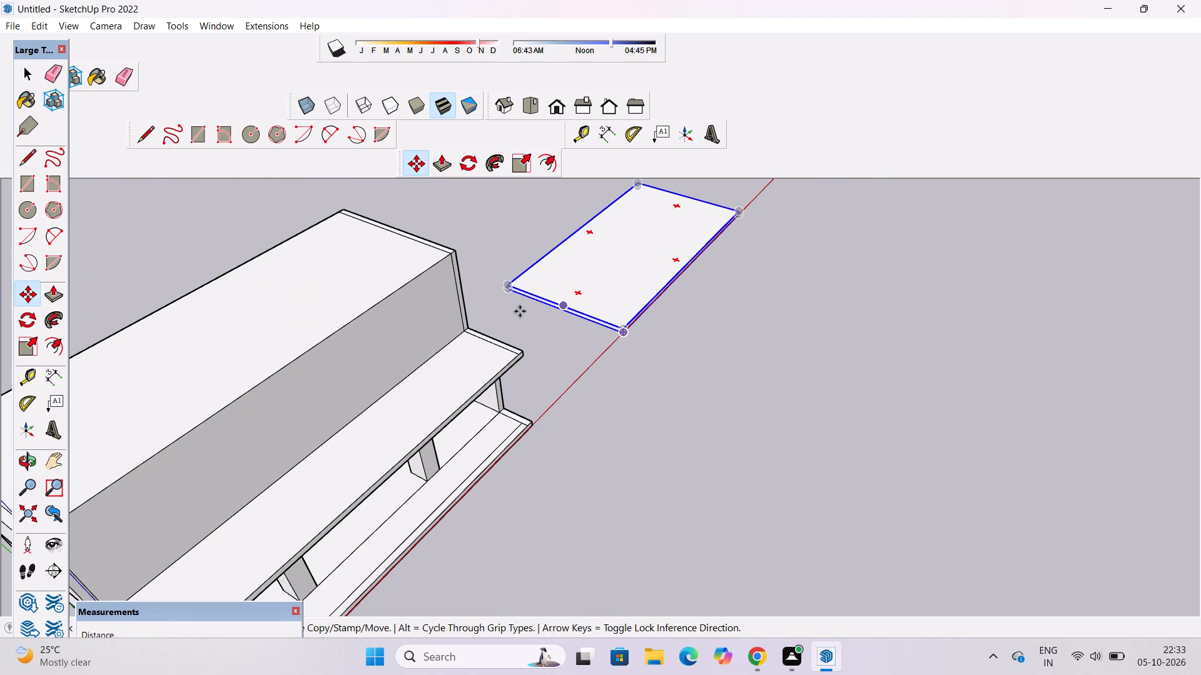
{"action": "scroll", "coordinate": [500, 316], "scroll_direction": "up", "scroll_amount": 18}
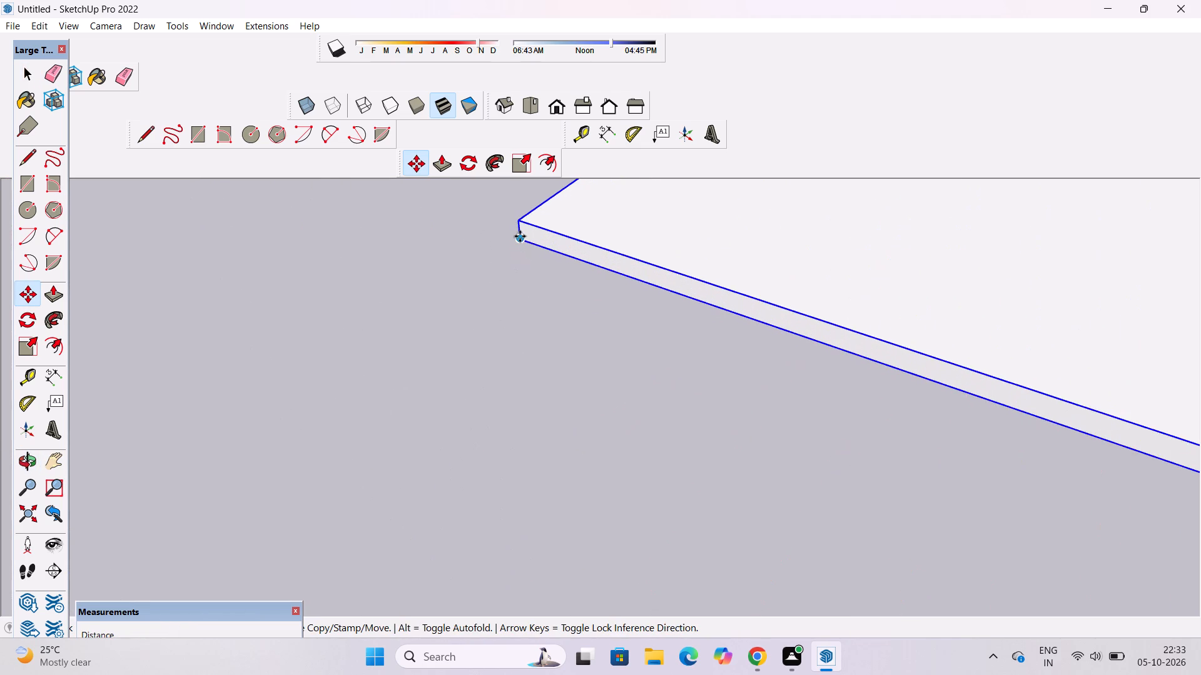
{"action": "left_click", "coordinate": [520, 236]}
{"action": "scroll", "coordinate": [576, 281], "scroll_direction": "down", "scroll_amount": 20}
{"action": "scroll", "coordinate": [576, 281], "scroll_direction": "down", "scroll_amount": 3}
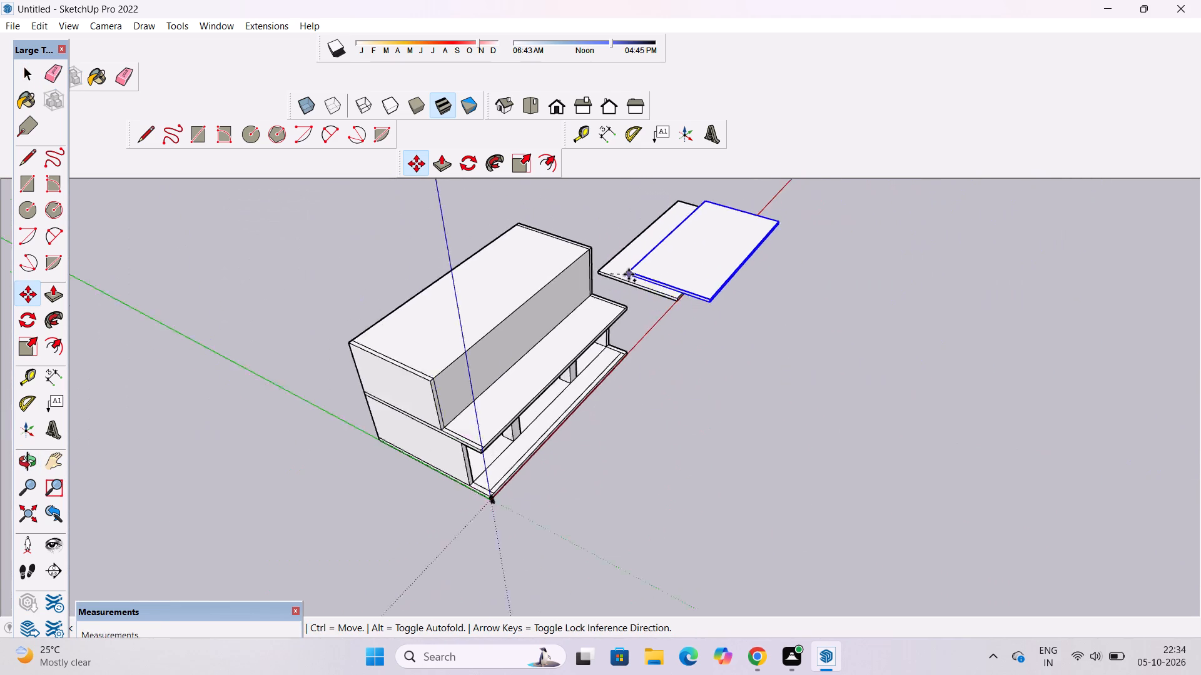
{"action": "scroll", "coordinate": [629, 274], "scroll_direction": "down", "scroll_amount": 1}
{"action": "scroll", "coordinate": [447, 304], "scroll_direction": "up", "scroll_amount": 11}
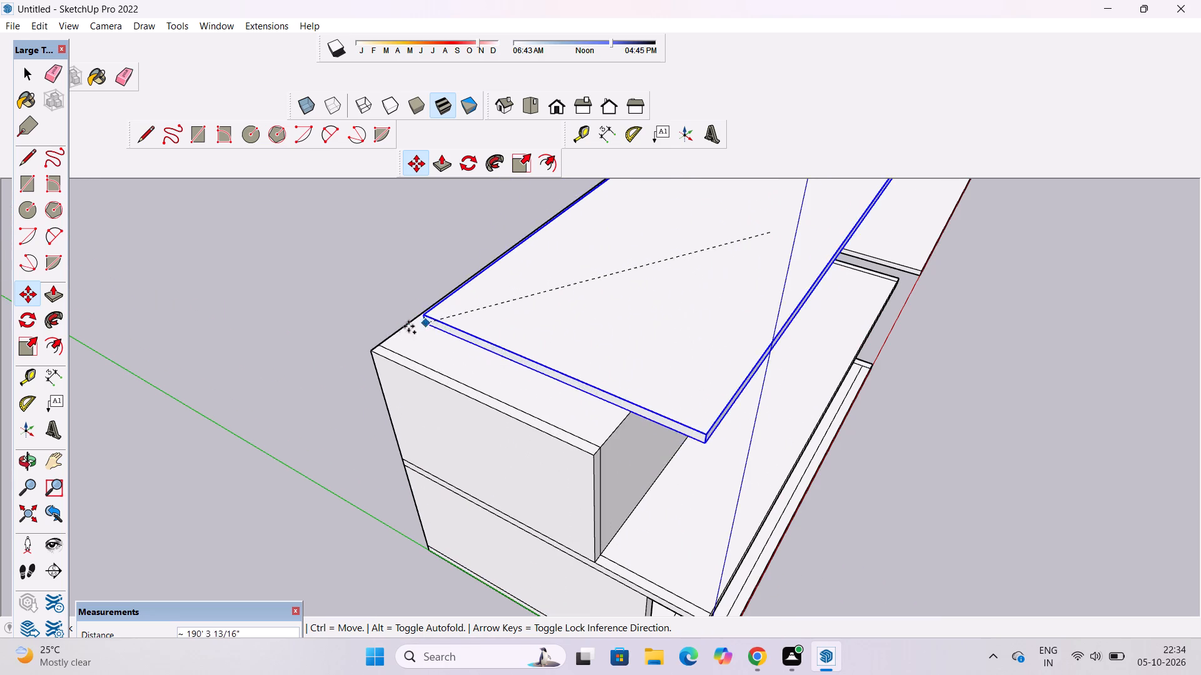
{"action": "left_click", "coordinate": [373, 349]}
{"action": "key", "text": "space"}
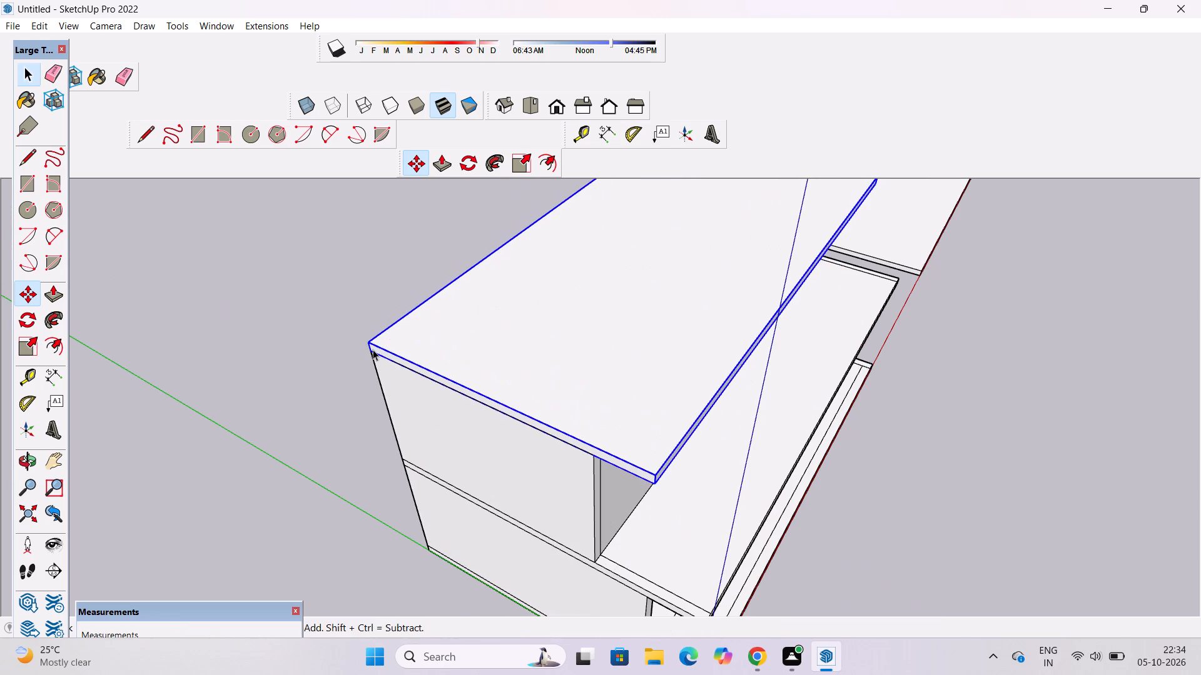
Explode the copied slab group on top of the upper storey.
{"action": "type", "text": "o"}
{"action": "scroll", "coordinate": [370, 343], "scroll_direction": "down", "scroll_amount": 4}
{"action": "left_click_drag", "start_coordinate": [436, 381], "coordinate": [350, 299]}
{"action": "left_click_drag", "start_coordinate": [653, 379], "coordinate": [640, 379]}
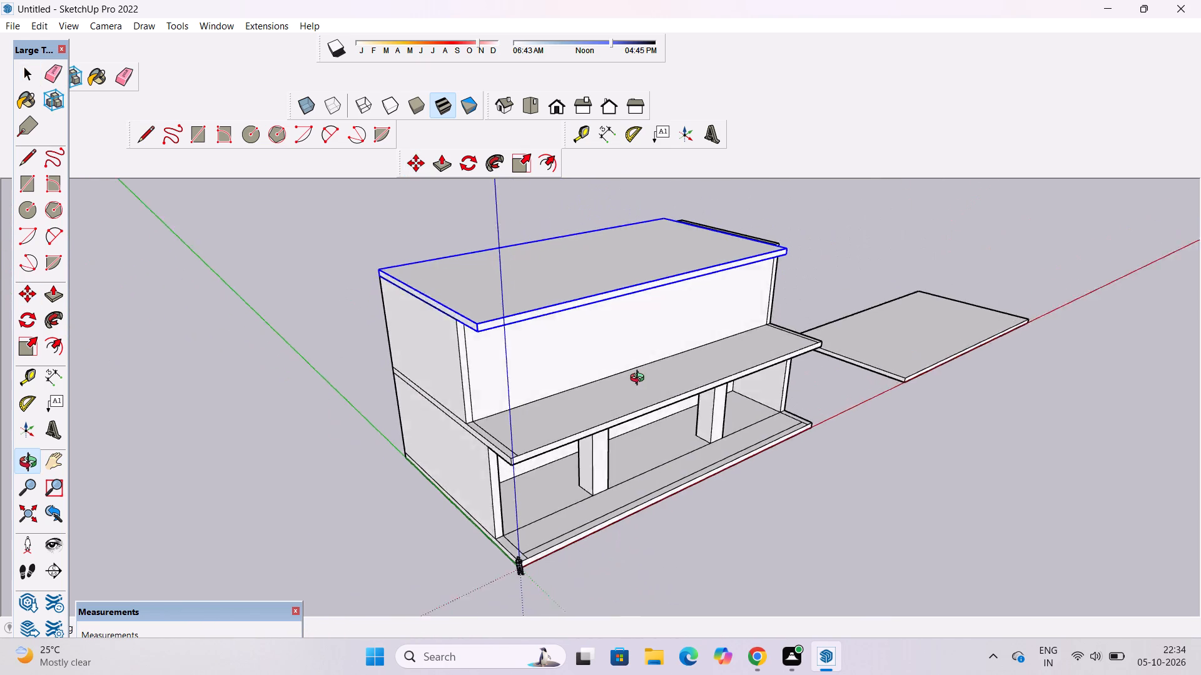
{"action": "left_click_drag", "start_coordinate": [640, 379], "coordinate": [510, 370]}
{"action": "left_click_drag", "start_coordinate": [1093, 271], "coordinate": [798, 305]}
{"action": "left_click_drag", "start_coordinate": [885, 337], "coordinate": [806, 312], "text": "shift"}
{"action": "left_click_drag", "start_coordinate": [723, 326], "coordinate": [643, 331]}
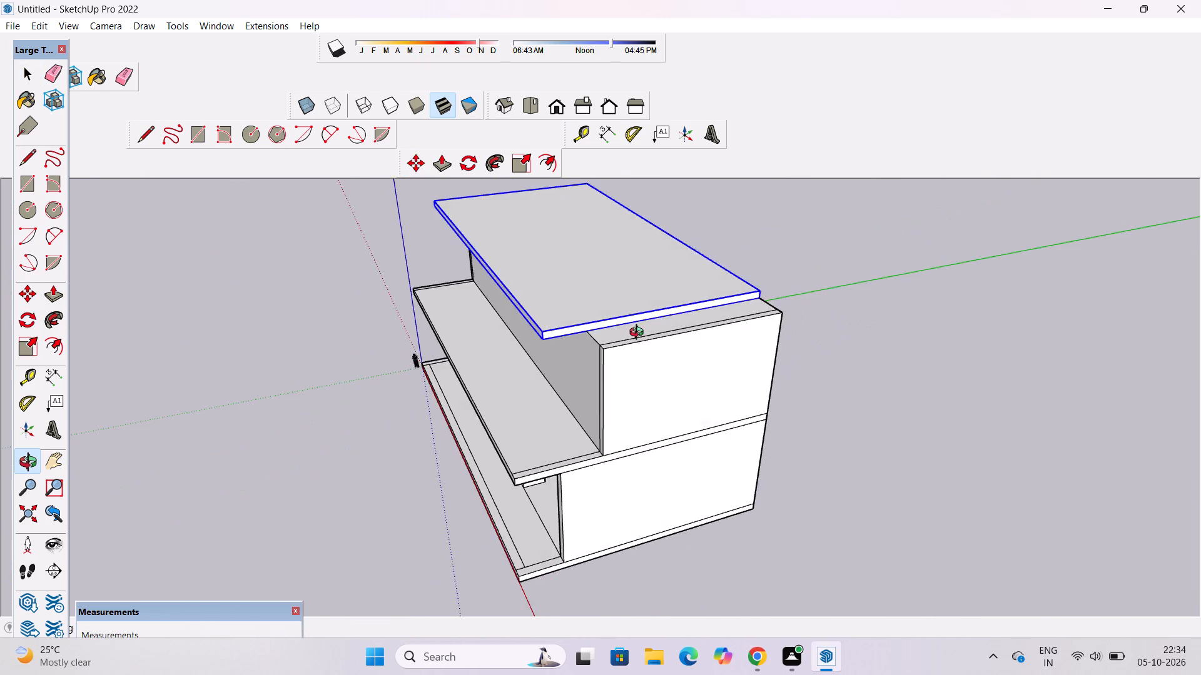
{"action": "scroll", "coordinate": [639, 334], "scroll_direction": "up", "scroll_amount": 5}
{"action": "left_click_drag", "start_coordinate": [622, 334], "coordinate": [567, 314], "text": "shift"}
{"action": "key", "text": "space"}
{"action": "left_click", "coordinate": [997, 347]}
{"action": "scroll", "coordinate": [534, 316], "scroll_direction": "down", "scroll_amount": 3}
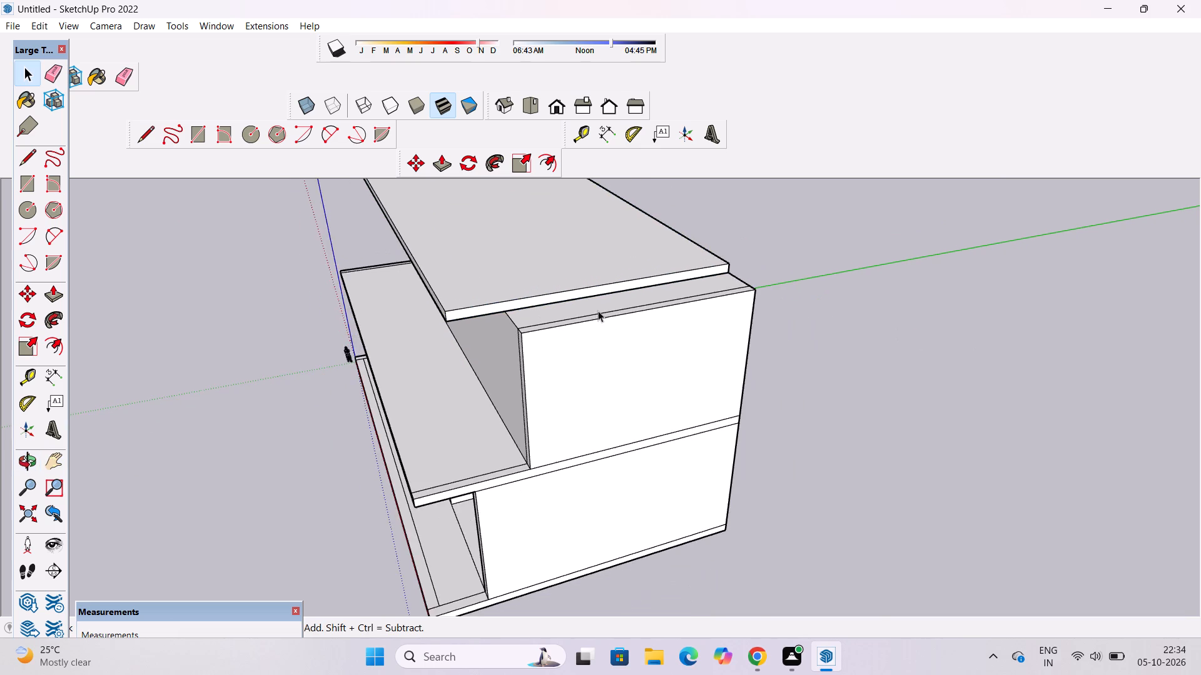
{"action": "scroll", "coordinate": [598, 311], "scroll_direction": "up", "scroll_amount": 6}
{"action": "left_click", "coordinate": [592, 262]}
{"action": "right_click", "coordinate": [592, 262]}
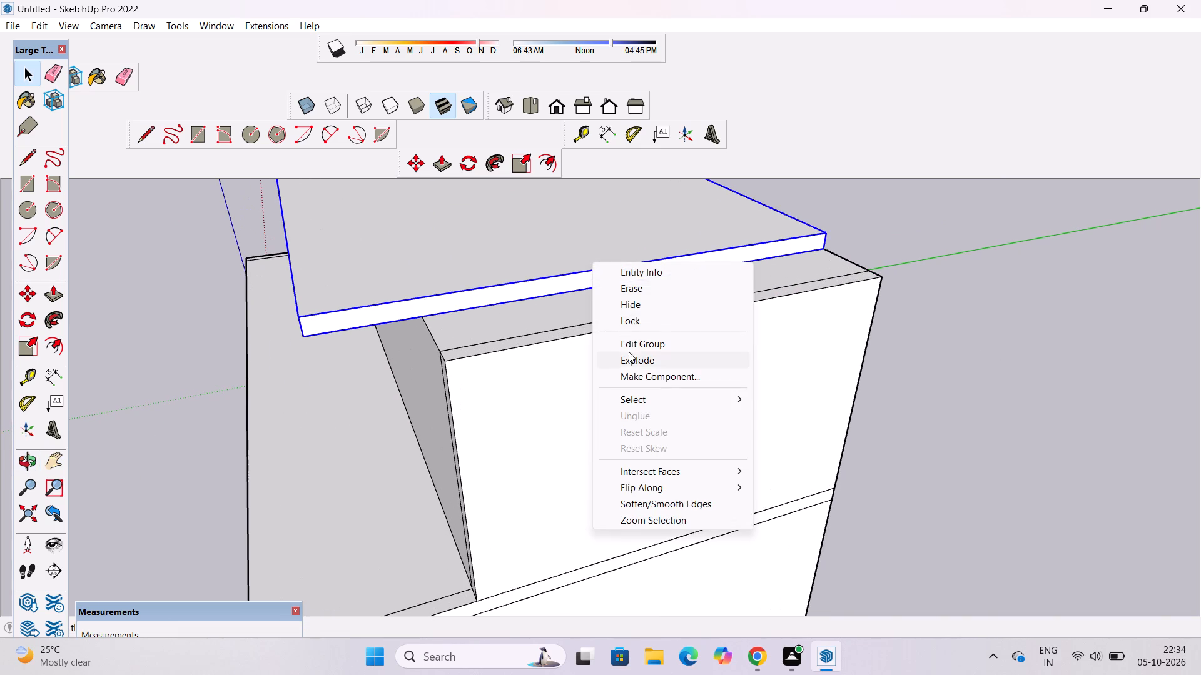
{"action": "left_click", "coordinate": [630, 357]}
{"action": "left_click", "coordinate": [936, 260]}
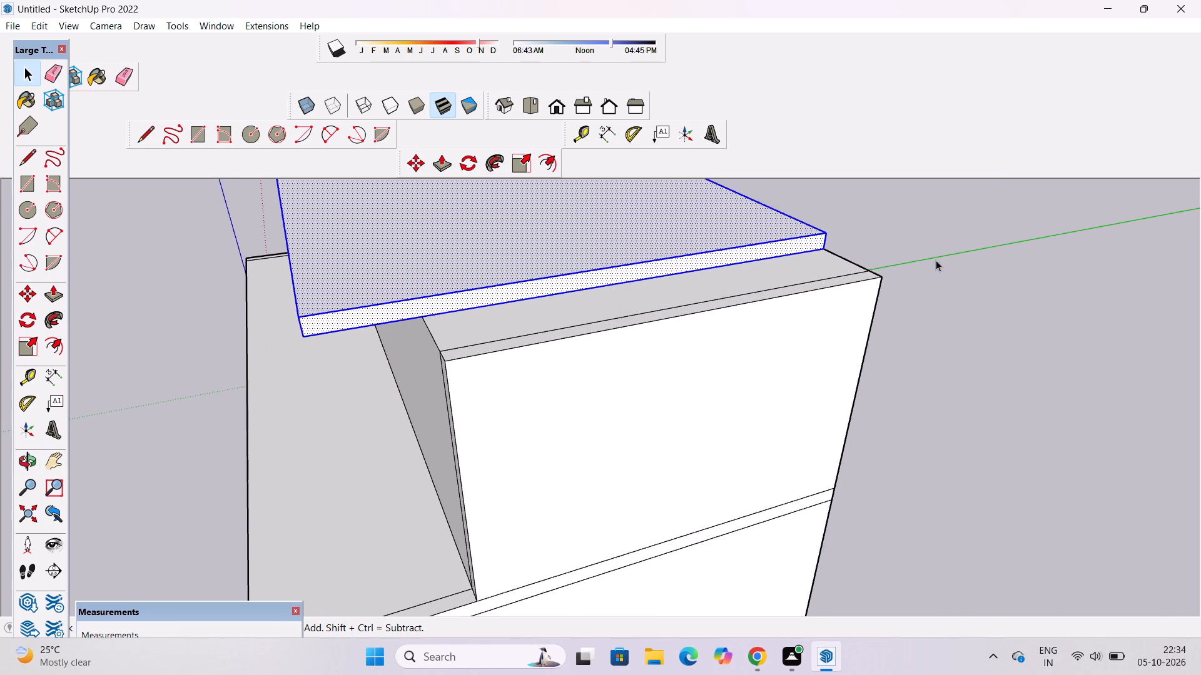
Push/Pull the roof slab's end face farther from the origin out 10', flush with the upper storey's end wall.
{"action": "scroll", "coordinate": [851, 236], "scroll_direction": "down", "scroll_amount": 1}
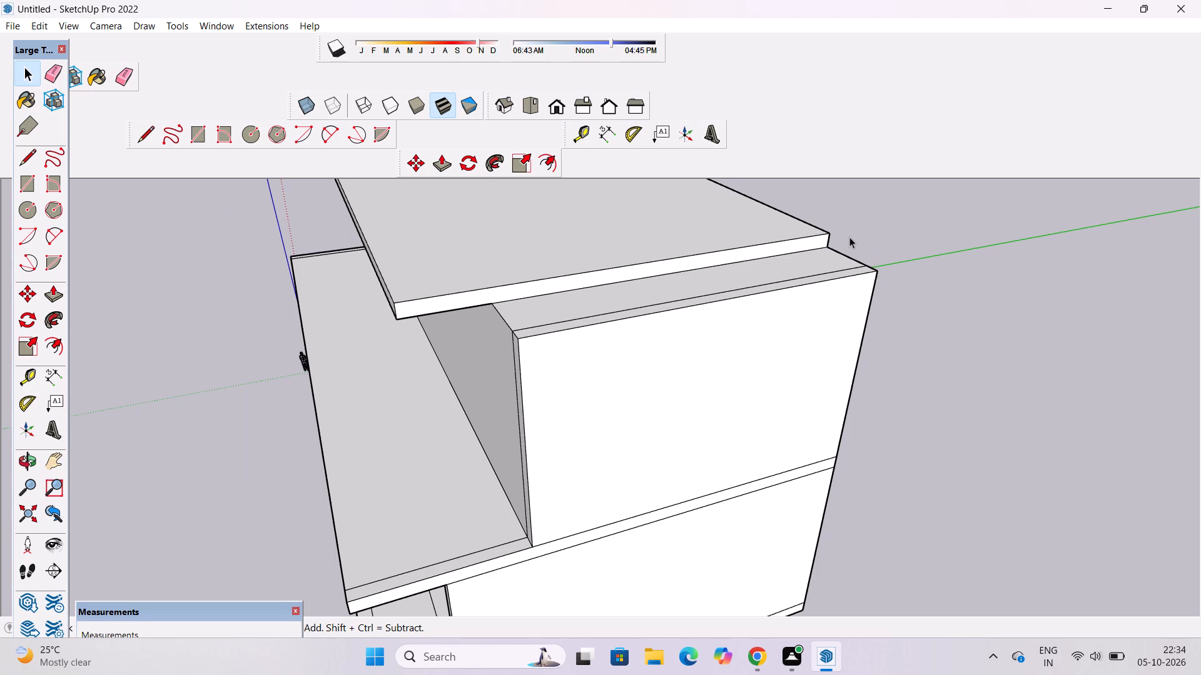
{"action": "scroll", "coordinate": [831, 247], "scroll_direction": "down", "scroll_amount": 1}
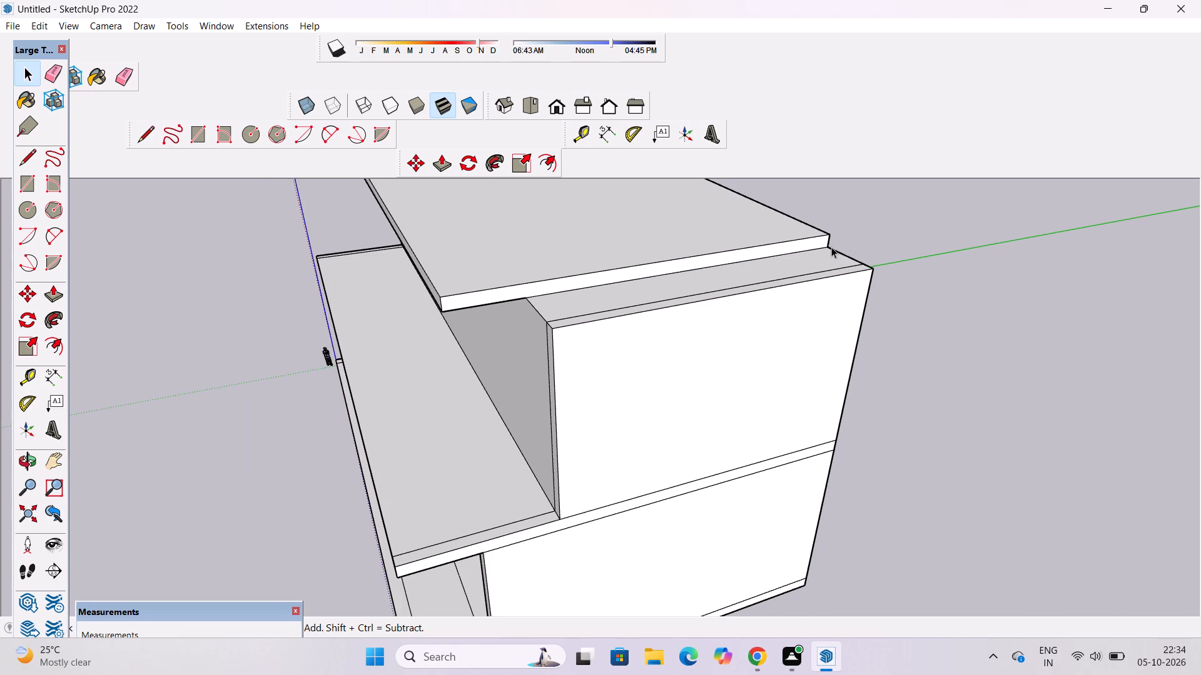
{"action": "key", "text": "p"}
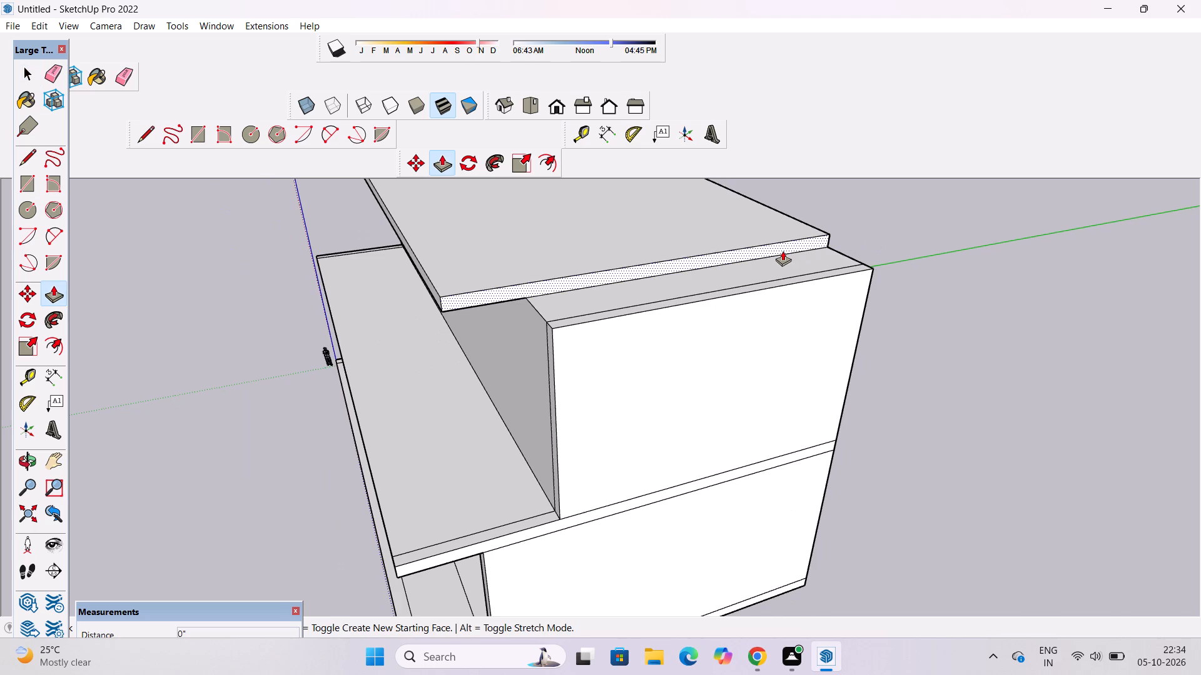
{"action": "left_click", "coordinate": [783, 251]}
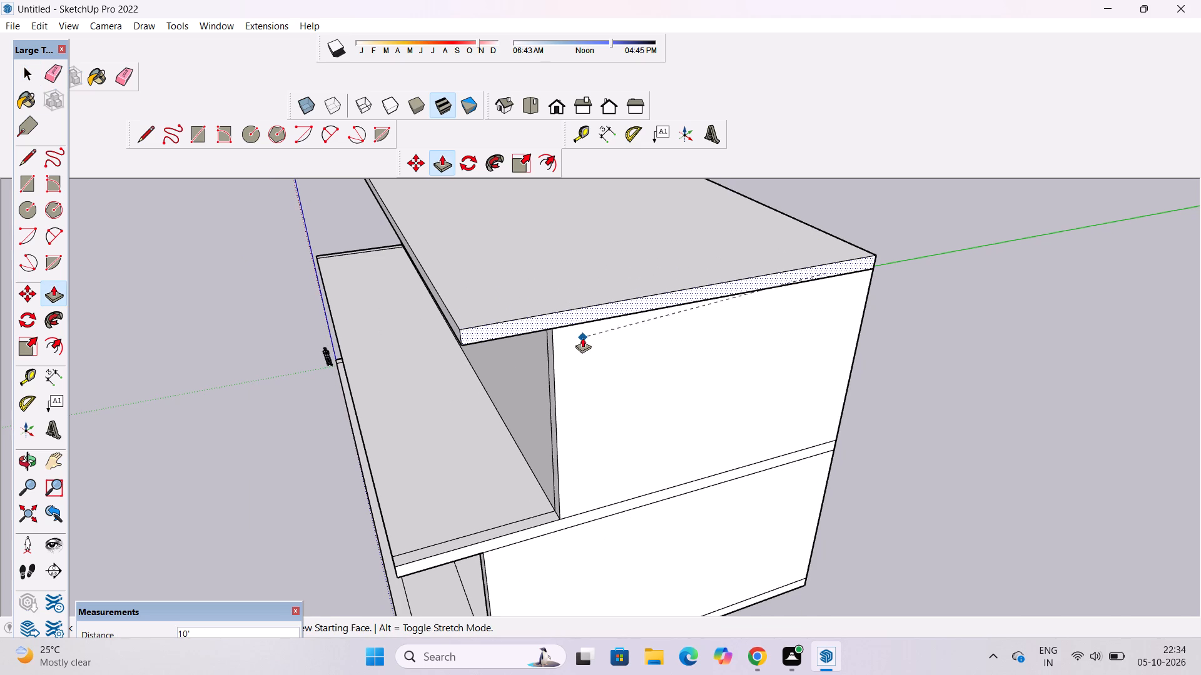
{"action": "left_click", "coordinate": [582, 337]}
Examine the building with its new roof slab from the front, both ends and above.
{"action": "key", "text": "o"}
{"action": "scroll", "coordinate": [557, 321], "scroll_direction": "down", "scroll_amount": 5}
{"action": "left_click_drag", "start_coordinate": [516, 366], "coordinate": [697, 396]}
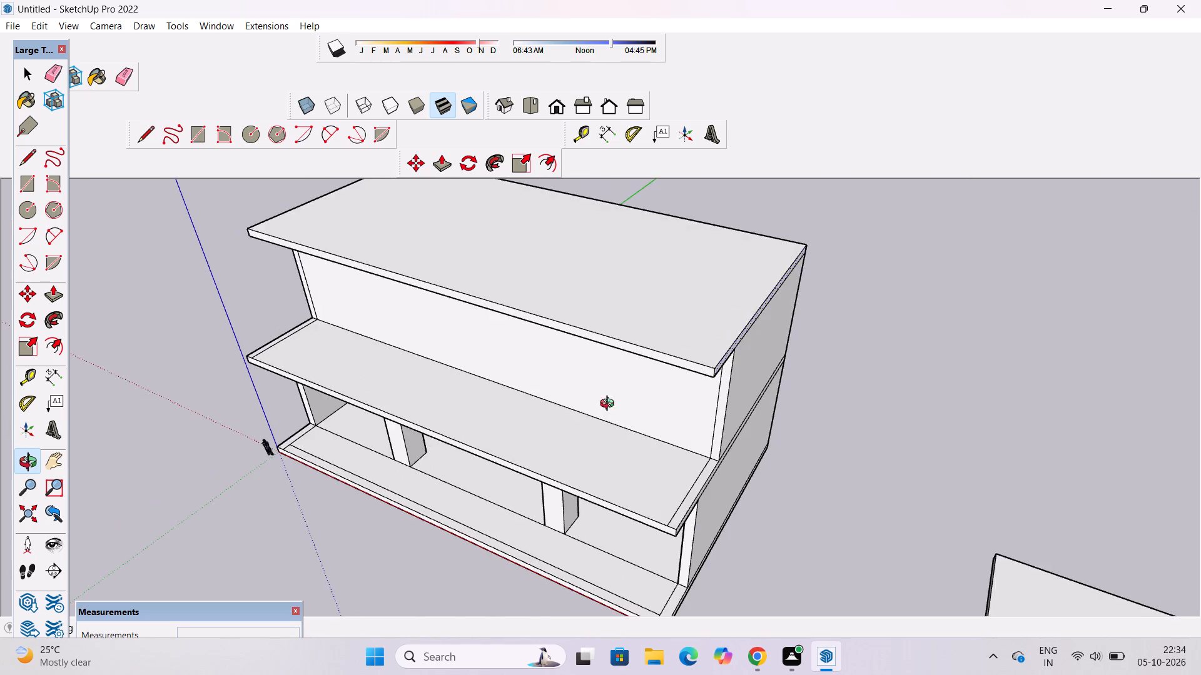
{"action": "left_click_drag", "start_coordinate": [542, 405], "coordinate": [732, 409]}
{"action": "scroll", "coordinate": [509, 400], "scroll_direction": "down", "scroll_amount": 4}
{"action": "left_click_drag", "start_coordinate": [383, 402], "coordinate": [525, 410]}
{"action": "left_click_drag", "start_coordinate": [371, 444], "coordinate": [392, 409], "text": "shift"}
{"action": "left_click", "coordinate": [401, 416]}
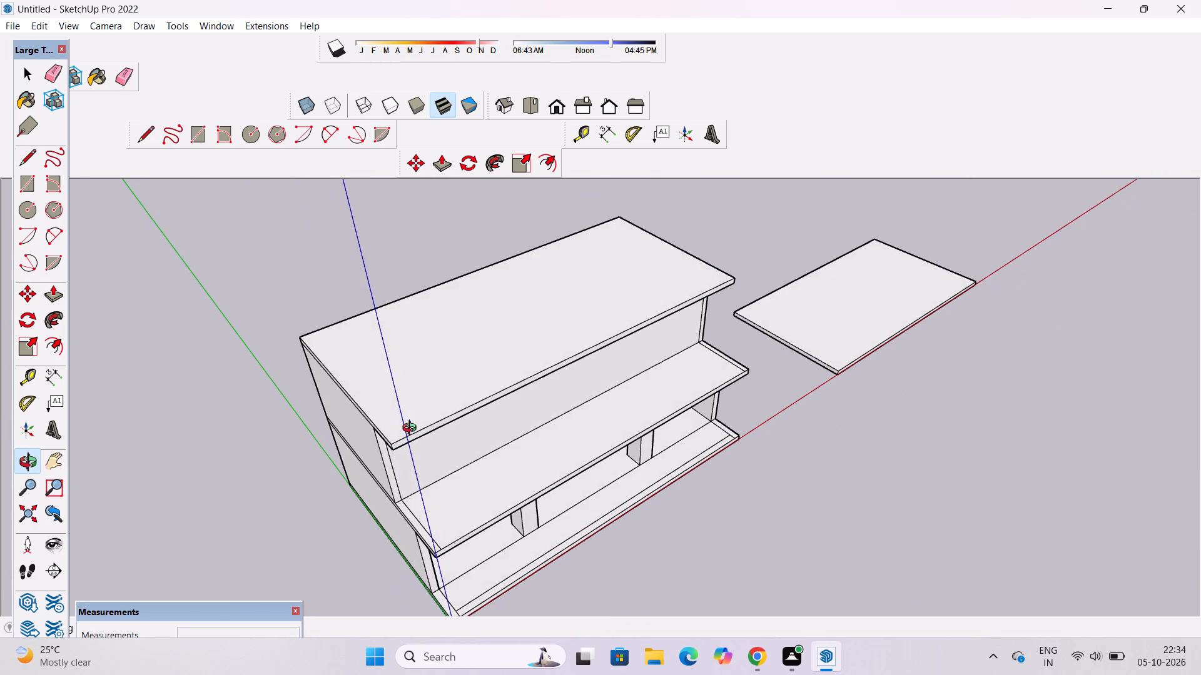
{"action": "scroll", "coordinate": [412, 430], "scroll_direction": "down", "scroll_amount": 4}
{"action": "left_click_drag", "start_coordinate": [451, 439], "coordinate": [408, 387]}
{"action": "left_click_drag", "start_coordinate": [459, 402], "coordinate": [423, 407]}
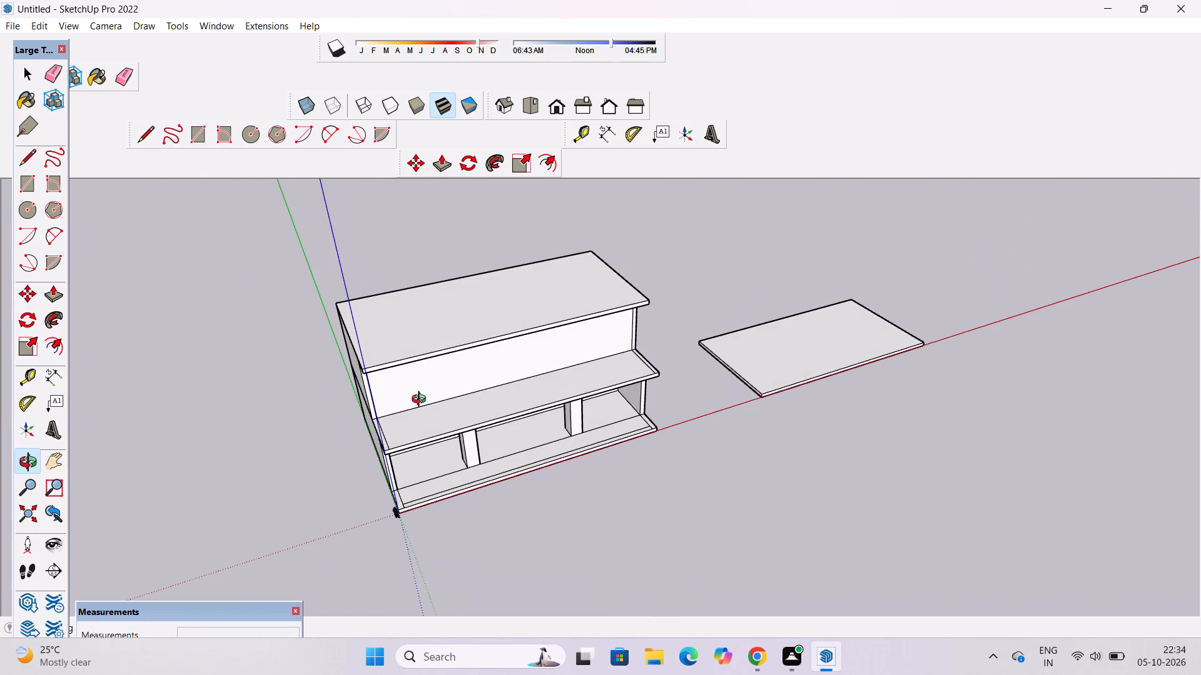
{"action": "scroll", "coordinate": [422, 399], "scroll_direction": "up", "scroll_amount": 1}
{"action": "left_click_drag", "start_coordinate": [474, 399], "coordinate": [402, 416]}
{"action": "scroll", "coordinate": [402, 416], "scroll_direction": "up", "scroll_amount": 5}
{"action": "left_click_drag", "start_coordinate": [400, 416], "coordinate": [588, 389]}
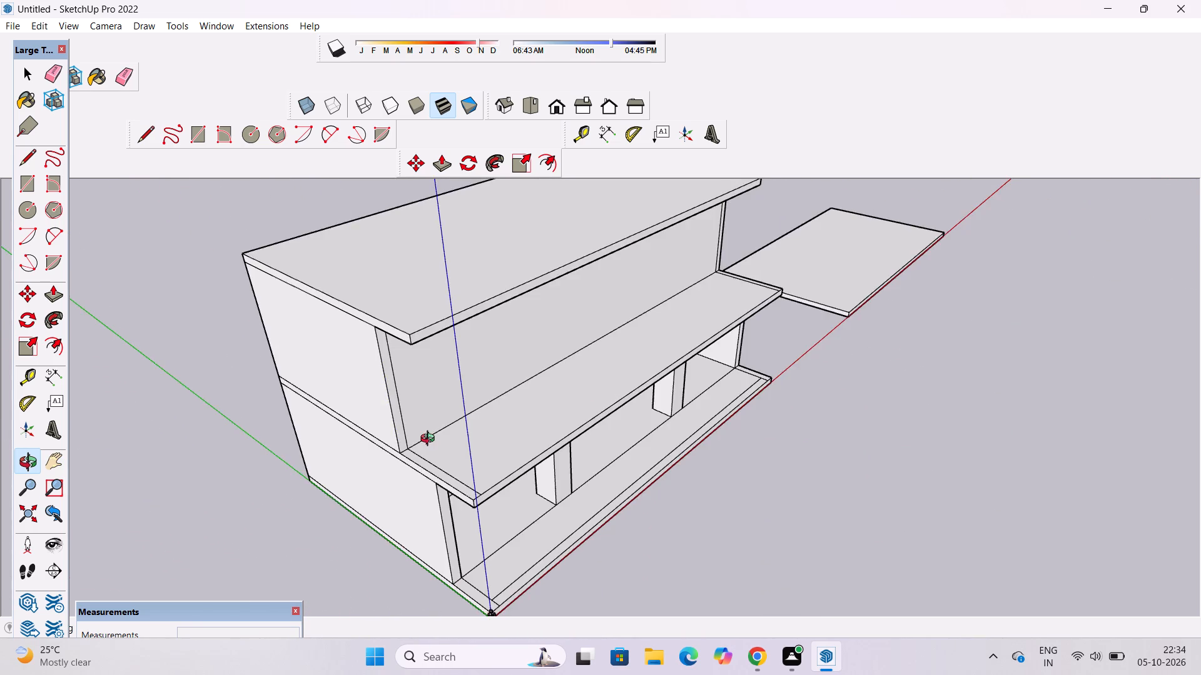
{"action": "left_click_drag", "start_coordinate": [430, 440], "coordinate": [433, 377]}
{"action": "left_click_drag", "start_coordinate": [432, 382], "coordinate": [563, 484]}
{"action": "left_click_drag", "start_coordinate": [566, 484], "coordinate": [527, 448], "text": "shift"}
{"action": "left_click_drag", "start_coordinate": [527, 447], "coordinate": [399, 429], "text": "shift"}
{"action": "left_click_drag", "start_coordinate": [433, 433], "coordinate": [339, 424]}
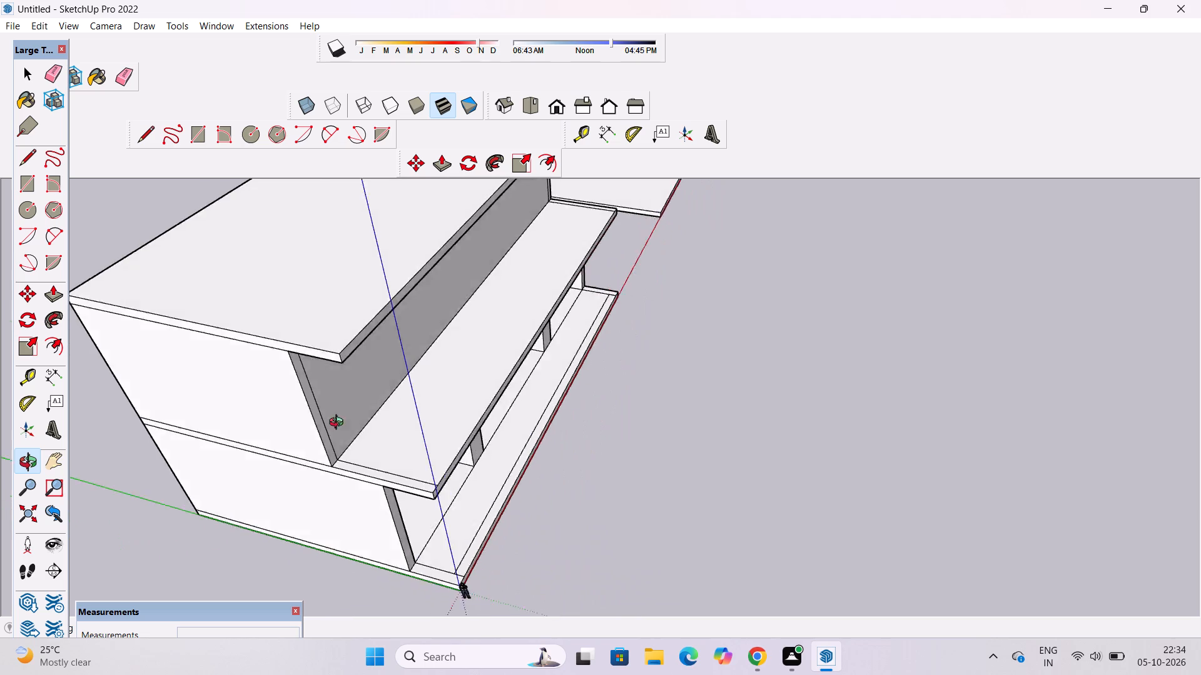
{"action": "left_click_drag", "start_coordinate": [339, 424], "coordinate": [328, 421]}
{"action": "left_click_drag", "start_coordinate": [332, 417], "coordinate": [429, 426], "text": "shift"}
{"action": "left_click_drag", "start_coordinate": [444, 439], "coordinate": [404, 447]}
{"action": "scroll", "coordinate": [445, 399], "scroll_direction": "down", "scroll_amount": 5}
{"action": "left_click_drag", "start_coordinate": [475, 379], "coordinate": [476, 462], "text": "shift"}
{"action": "scroll", "coordinate": [483, 434], "scroll_direction": "up", "scroll_amount": 3, "text": "shift"}
{"action": "left_click_drag", "start_coordinate": [482, 434], "coordinate": [459, 402]}
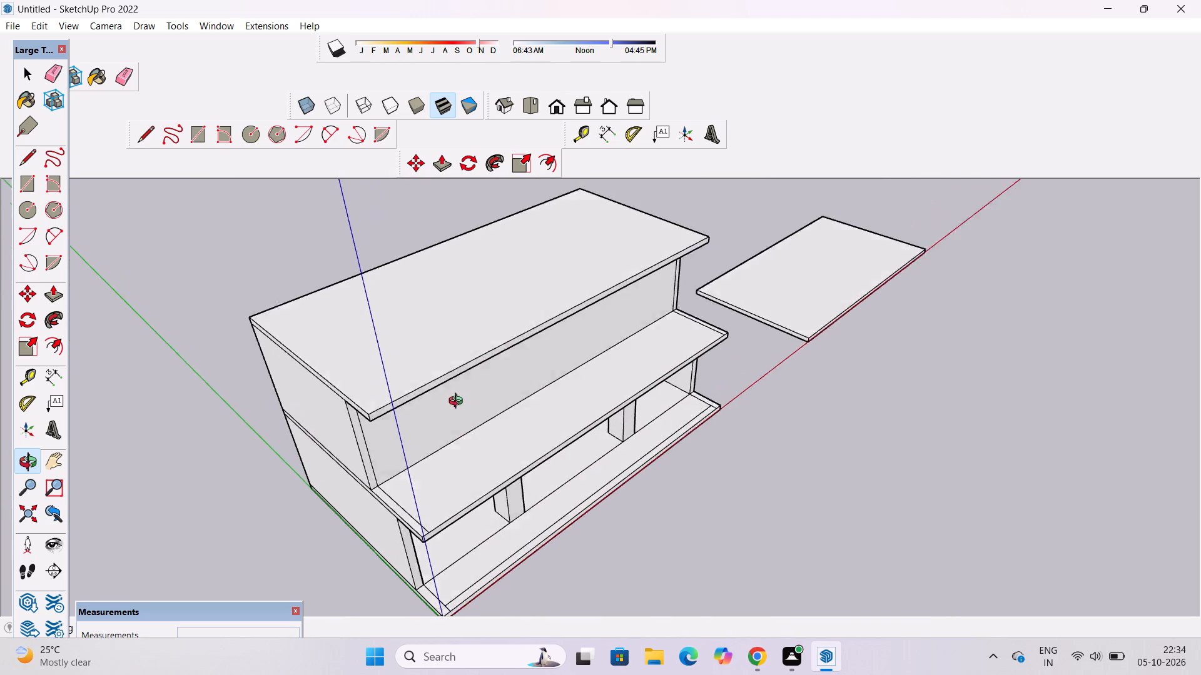
{"action": "left_click_drag", "start_coordinate": [459, 402], "coordinate": [459, 402]}
{"action": "left_click_drag", "start_coordinate": [459, 402], "coordinate": [454, 414], "text": "shift"}
{"action": "left_click_drag", "start_coordinate": [450, 414], "coordinate": [446, 404]}
{"action": "left_click_drag", "start_coordinate": [446, 404], "coordinate": [435, 421], "text": "shift"}
{"action": "scroll", "coordinate": [435, 421], "scroll_direction": "up", "scroll_amount": 2}
{"action": "left_click_drag", "start_coordinate": [434, 421], "coordinate": [433, 402]}
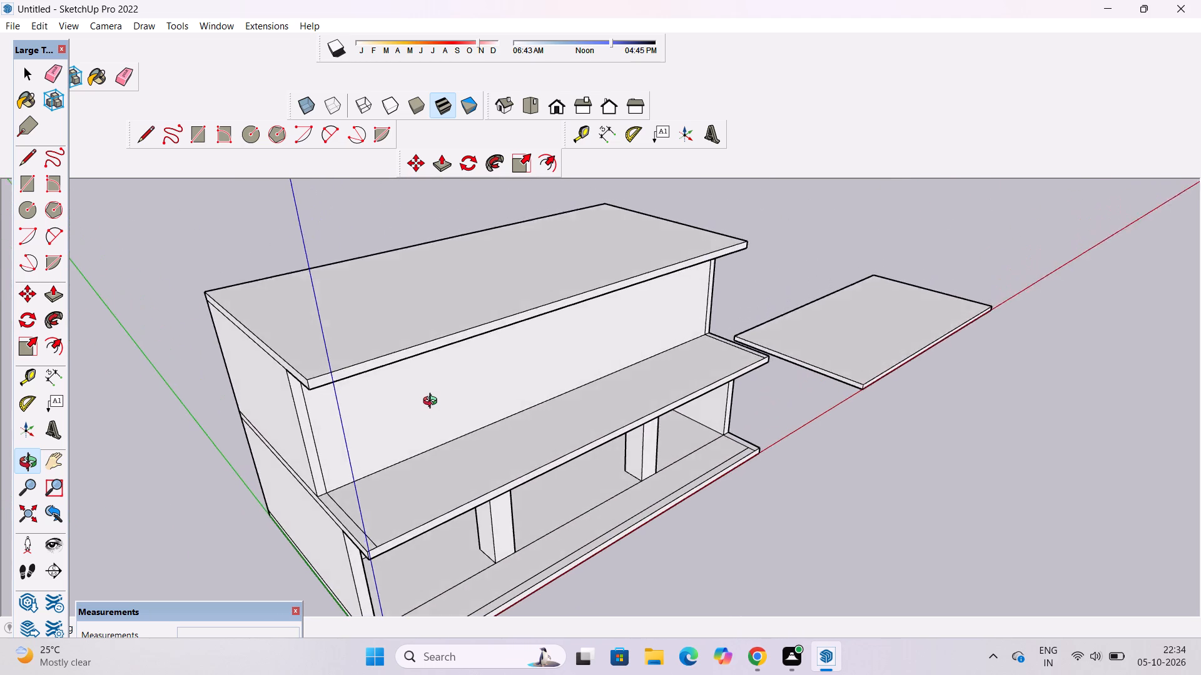
{"action": "left_click_drag", "start_coordinate": [433, 402], "coordinate": [433, 398]}
{"action": "scroll", "coordinate": [436, 390], "scroll_direction": "down", "scroll_amount": 4}
{"action": "left_click_drag", "start_coordinate": [442, 393], "coordinate": [464, 412]}
Push/Pull the upper roof slab's front face out 12', in line with the lower slab's front edge.
{"action": "key", "text": "p"}
{"action": "scroll", "coordinate": [431, 382], "scroll_direction": "up", "scroll_amount": 3}
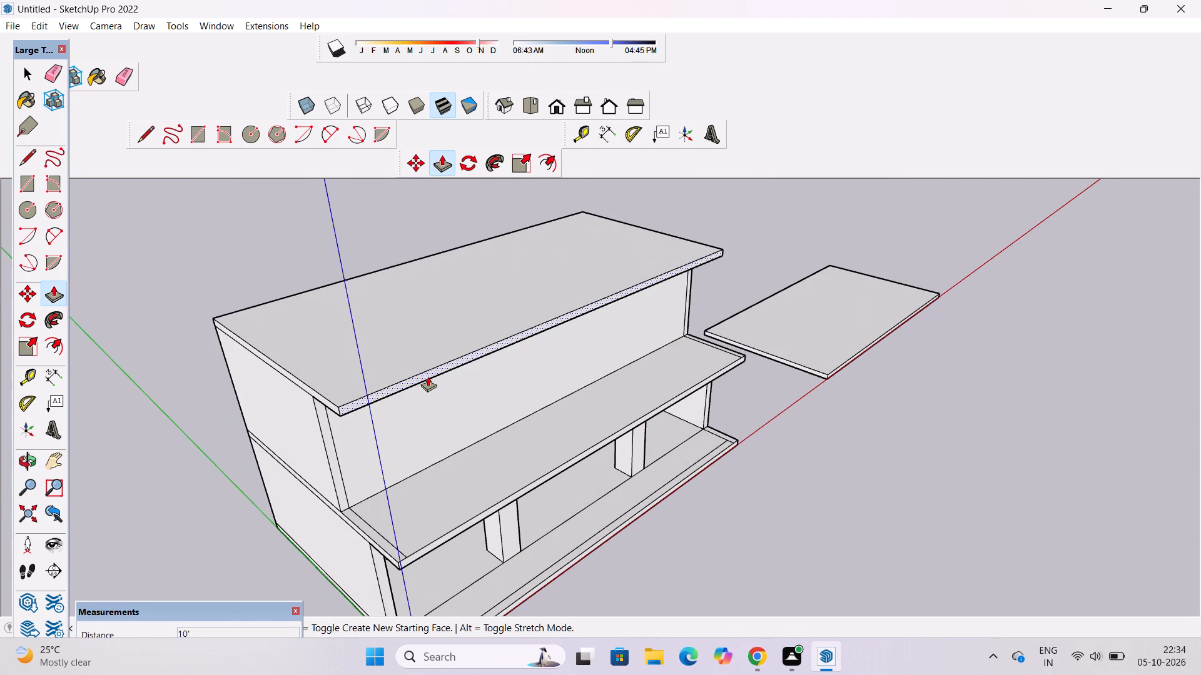
{"action": "left_click", "coordinate": [428, 375]}
{"action": "scroll", "coordinate": [428, 375], "scroll_direction": "down", "scroll_amount": 8}
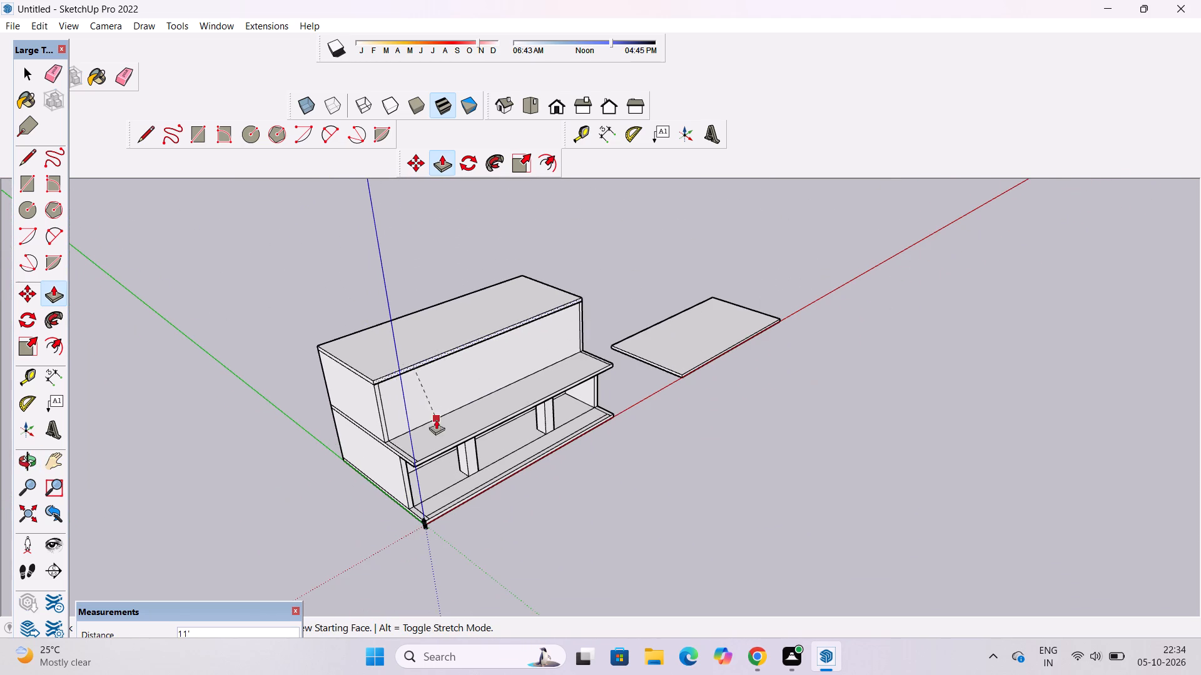
{"action": "left_click", "coordinate": [431, 459]}
Examine the extended roof overhang and the building's front and ends.
{"action": "scroll", "coordinate": [584, 352], "scroll_direction": "up", "scroll_amount": 4}
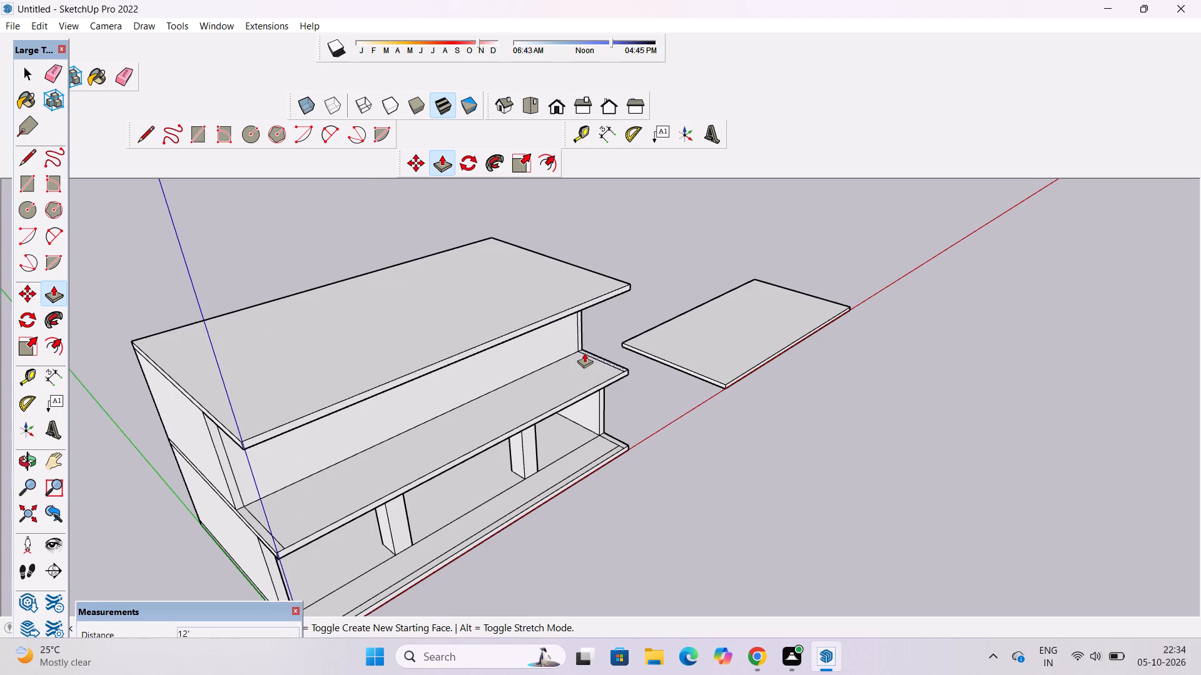
{"action": "key", "text": "o"}
{"action": "scroll", "coordinate": [584, 352], "scroll_direction": "down", "scroll_amount": 4}
{"action": "left_click_drag", "start_coordinate": [702, 364], "coordinate": [597, 379]}
{"action": "scroll", "coordinate": [597, 379], "scroll_direction": "up", "scroll_amount": 5}
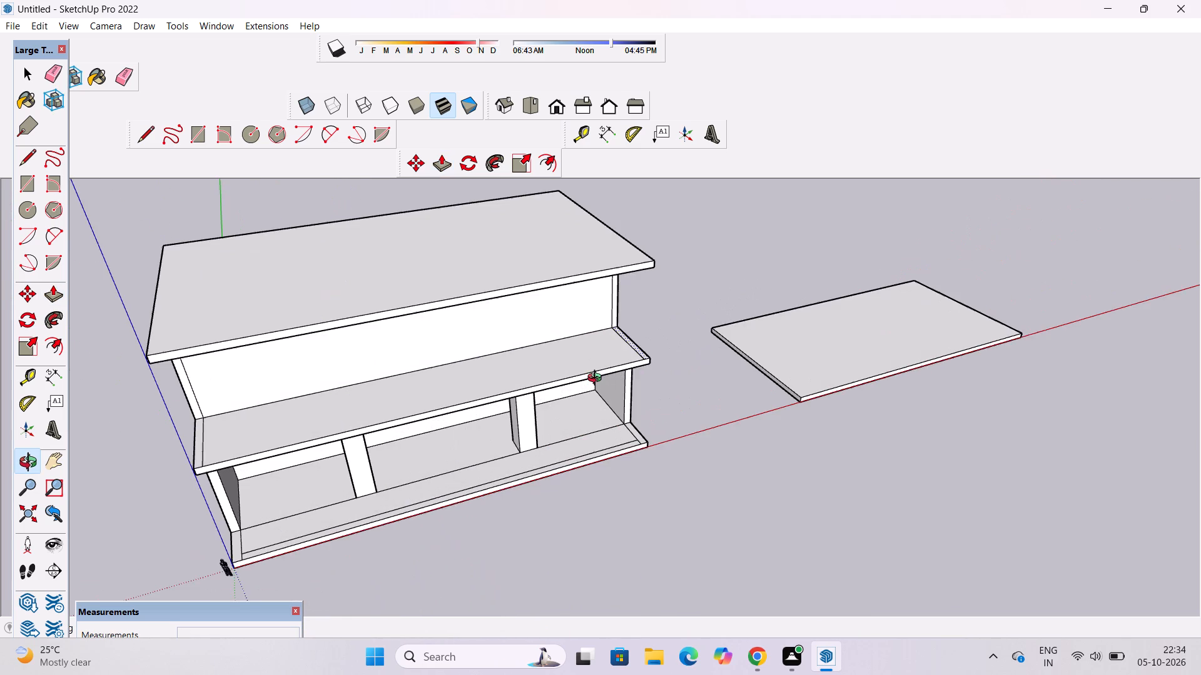
{"action": "scroll", "coordinate": [597, 379], "scroll_direction": "up", "scroll_amount": 1}
{"action": "scroll", "coordinate": [597, 379], "scroll_direction": "down", "scroll_amount": 5}
{"action": "scroll", "coordinate": [597, 379], "scroll_direction": "up", "scroll_amount": 3}
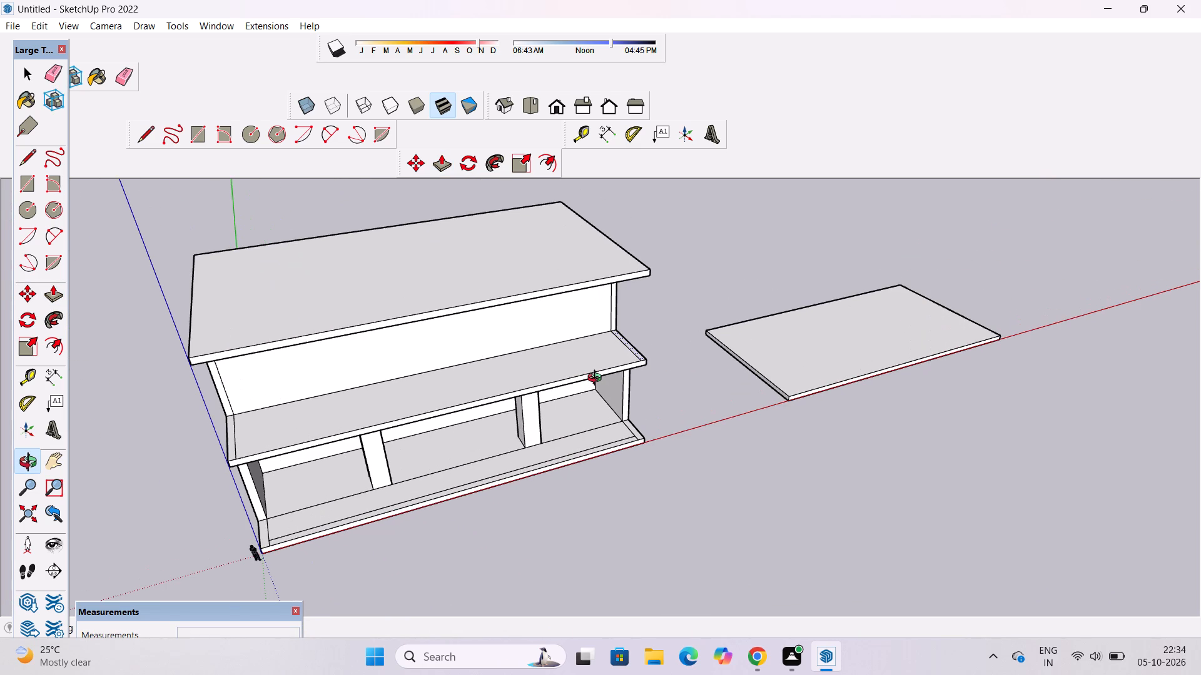
{"action": "scroll", "coordinate": [597, 379], "scroll_direction": "down", "scroll_amount": 1}
{"action": "scroll", "coordinate": [597, 379], "scroll_direction": "up", "scroll_amount": 1}
{"action": "left_click_drag", "start_coordinate": [582, 366], "coordinate": [732, 349], "text": "shift"}
{"action": "left_click_drag", "start_coordinate": [559, 379], "coordinate": [559, 359]}
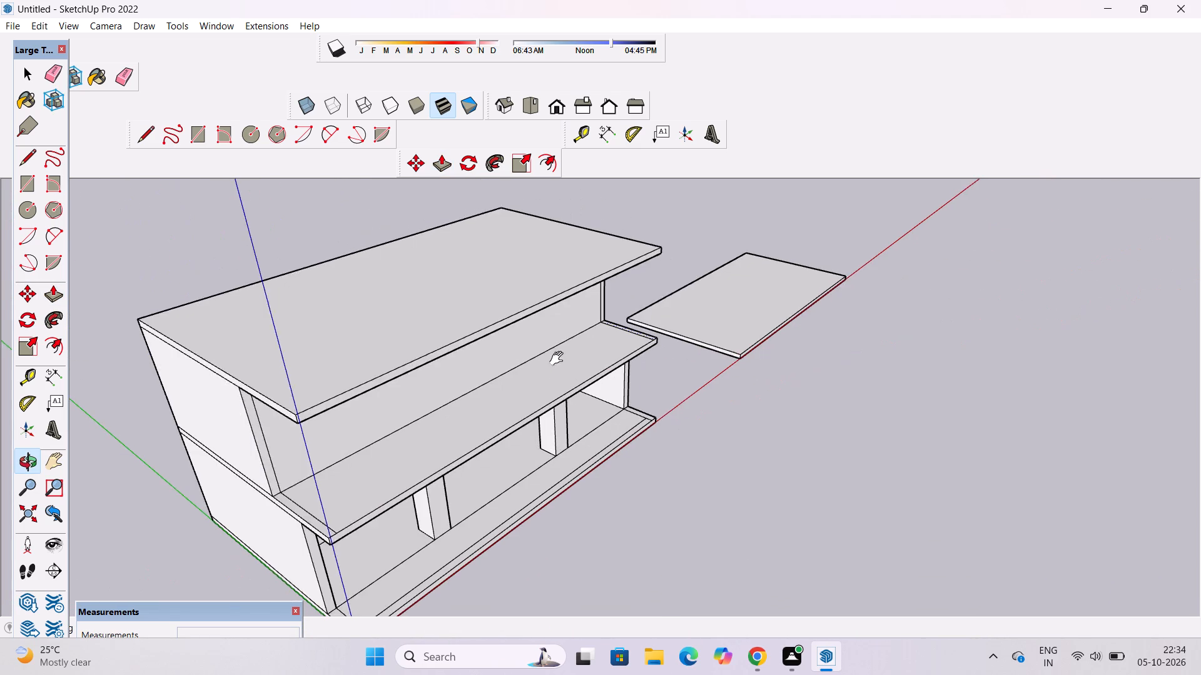
{"action": "left_click_drag", "start_coordinate": [559, 359], "coordinate": [564, 342]}
{"action": "left_click_drag", "start_coordinate": [619, 360], "coordinate": [542, 362]}
{"action": "left_click_drag", "start_coordinate": [542, 362], "coordinate": [535, 370], "text": "shift"}
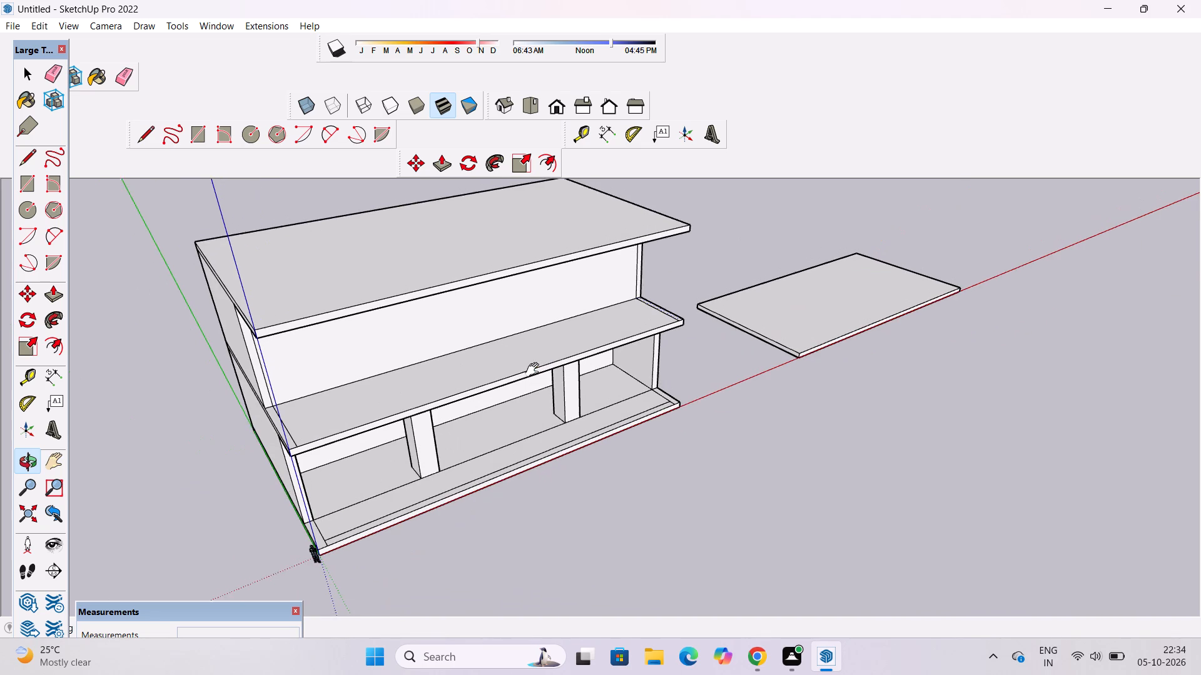
Examine the two-storey building's front, ends and roof overhangs from several angles.
{"action": "left_click_drag", "start_coordinate": [535, 370], "coordinate": [534, 370], "text": "shift"}
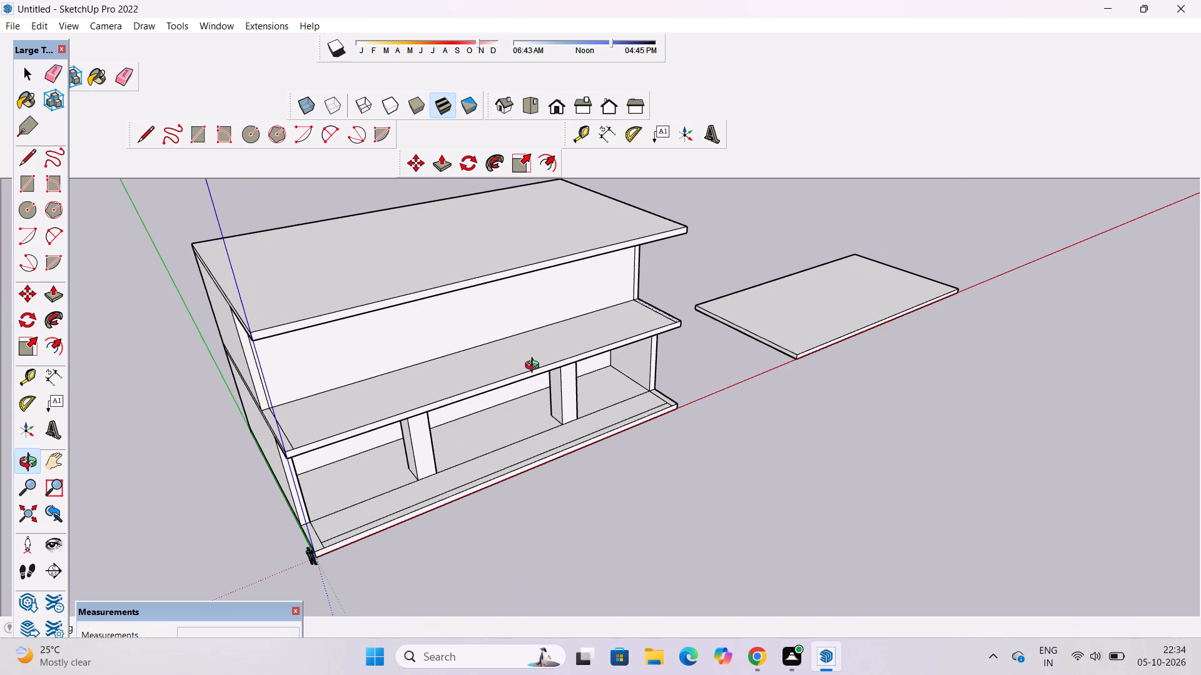
{"action": "key", "text": "space"}
{"action": "type", "text": "o"}
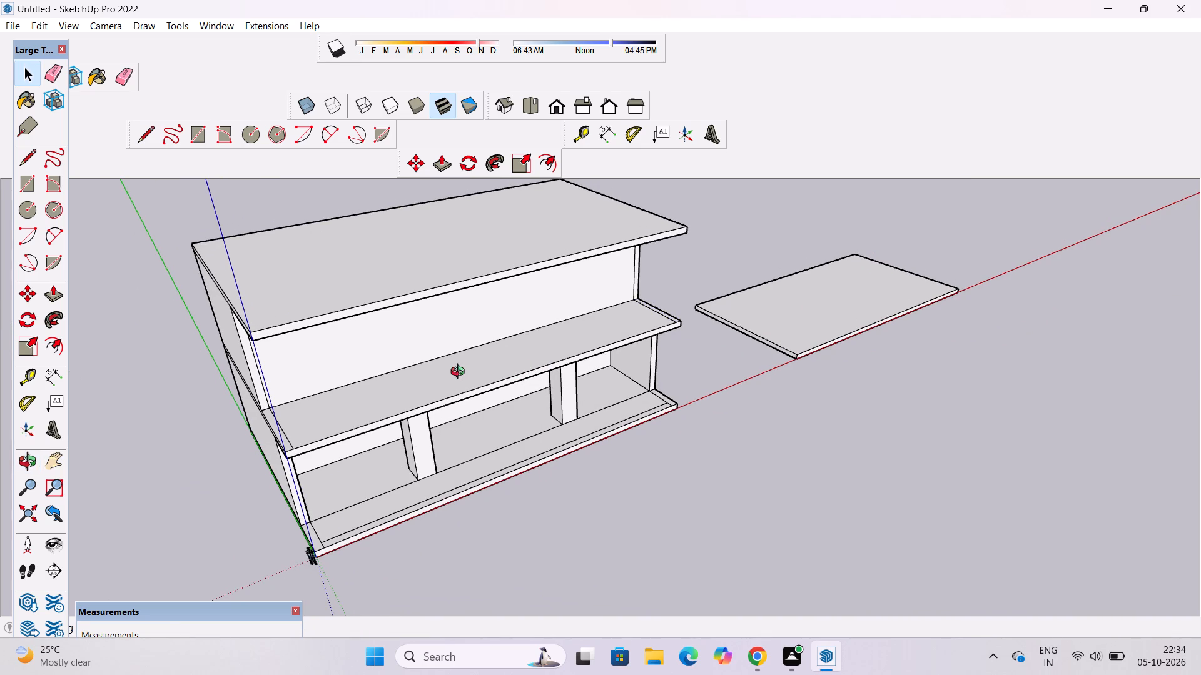
{"action": "left_click_drag", "start_coordinate": [460, 373], "coordinate": [505, 379]}
{"action": "left_click_drag", "start_coordinate": [504, 379], "coordinate": [741, 388]}
{"action": "scroll", "coordinate": [774, 369], "scroll_direction": "down", "scroll_amount": 6}
{"action": "left_click_drag", "start_coordinate": [916, 374], "coordinate": [629, 381]}
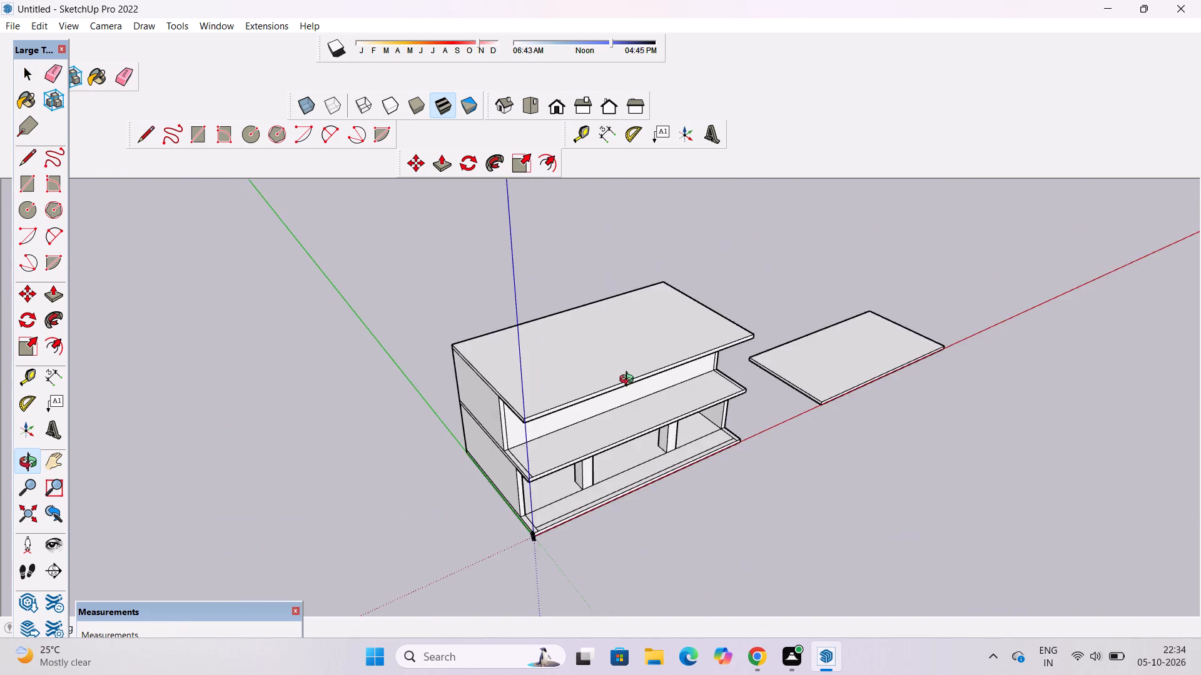
{"action": "scroll", "coordinate": [629, 379], "scroll_direction": "up", "scroll_amount": 3}
{"action": "left_click_drag", "start_coordinate": [669, 399], "coordinate": [437, 356], "text": "shift"}
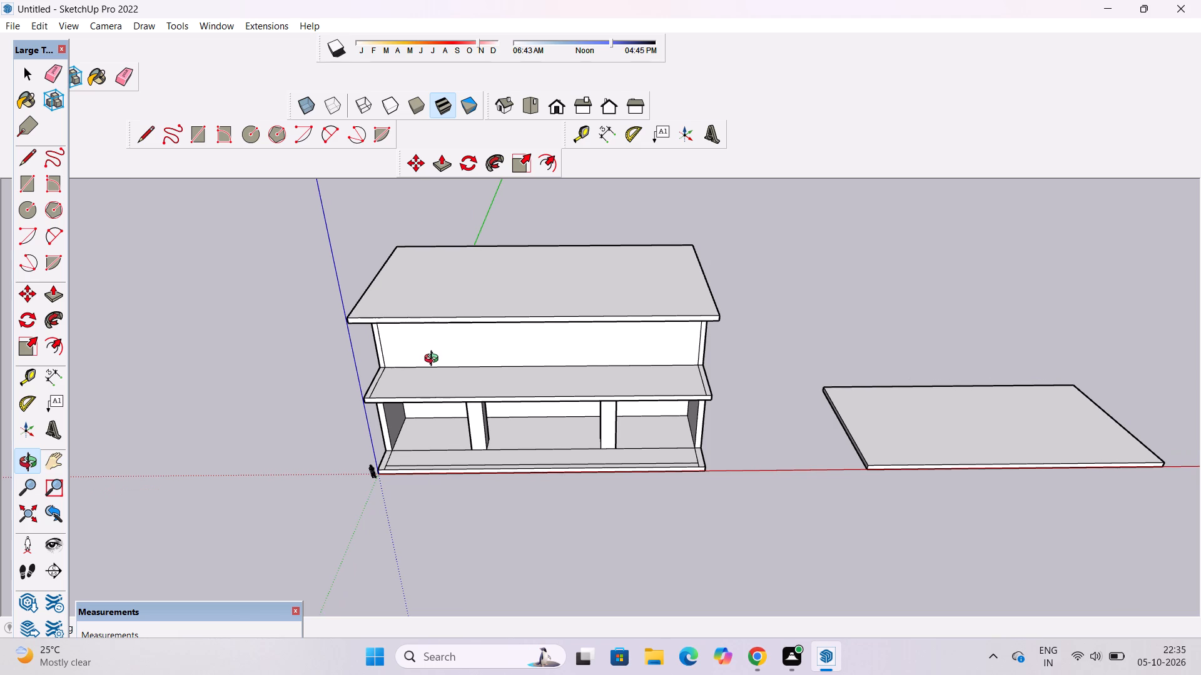
{"action": "scroll", "coordinate": [433, 360], "scroll_direction": "down", "scroll_amount": 1}
{"action": "left_click_drag", "start_coordinate": [433, 360], "coordinate": [492, 339]}
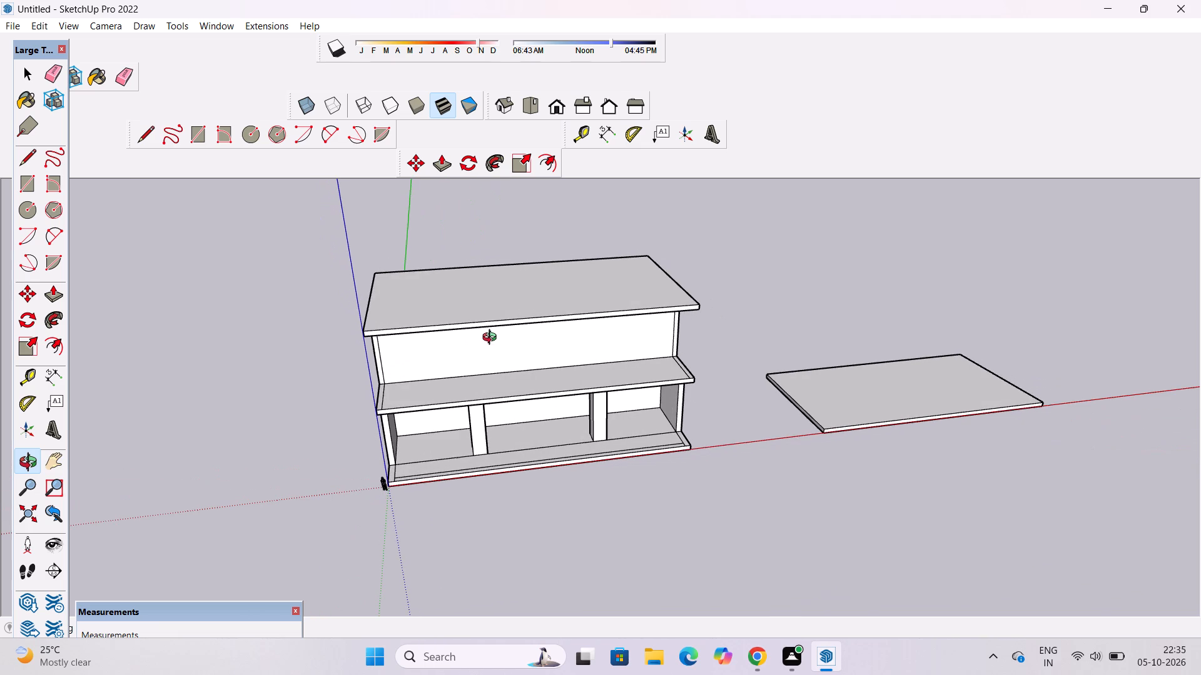
{"action": "left_click_drag", "start_coordinate": [390, 397], "coordinate": [512, 389]}
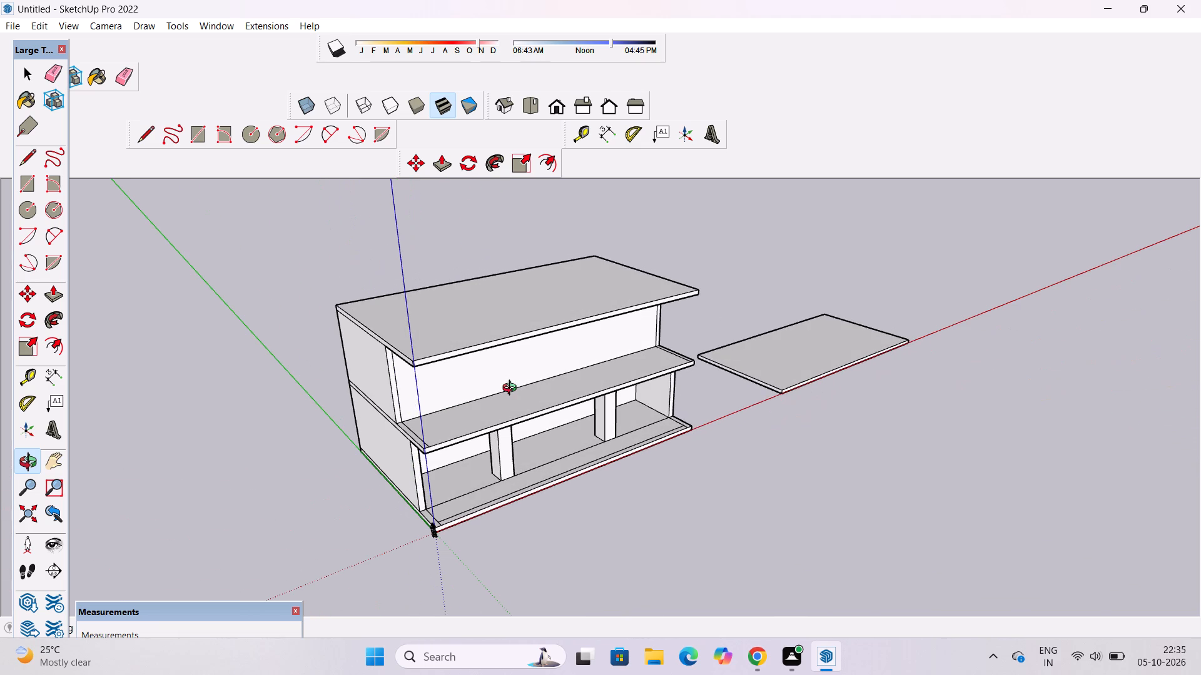
{"action": "left_click", "coordinate": [472, 399], "text": "shift"}
{"action": "left_click_drag", "start_coordinate": [495, 393], "coordinate": [497, 382], "text": "shift"}
{"action": "left_click_drag", "start_coordinate": [497, 382], "coordinate": [482, 448]}
{"action": "scroll", "coordinate": [475, 439], "scroll_direction": "up", "scroll_amount": 2}
{"action": "left_click_drag", "start_coordinate": [352, 432], "coordinate": [474, 404]}
{"action": "left_click_drag", "start_coordinate": [498, 404], "coordinate": [485, 406], "text": "shift"}
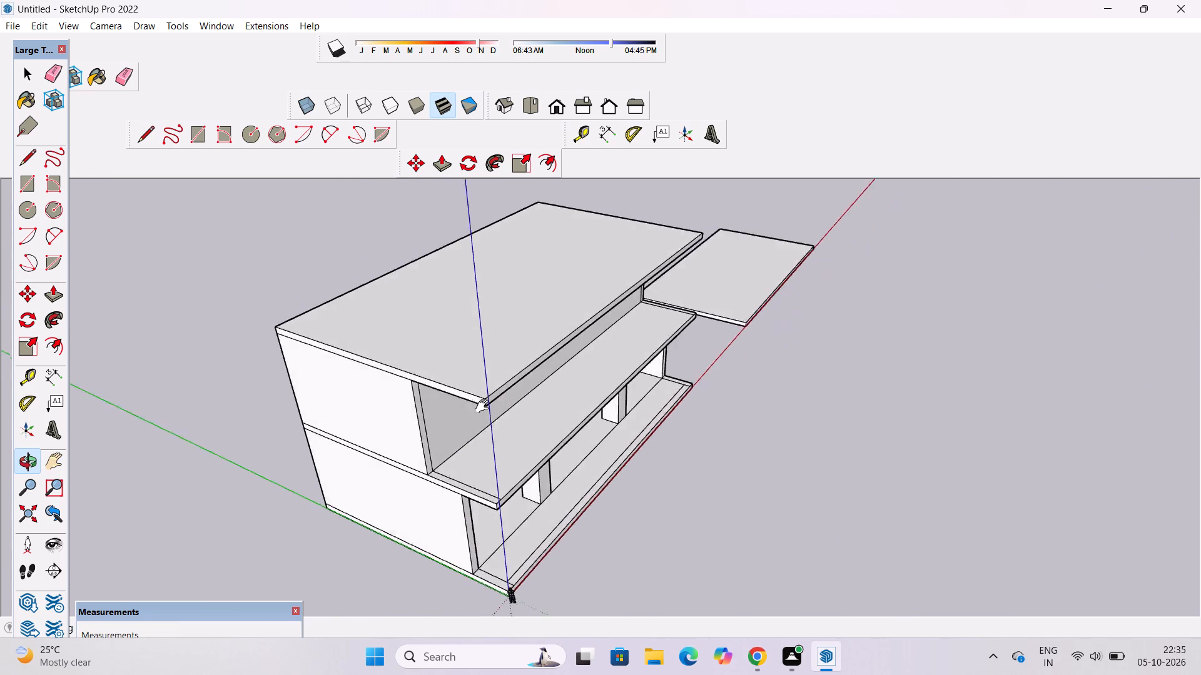
{"action": "left_click_drag", "start_coordinate": [485, 406], "coordinate": [345, 407], "text": "shift"}
{"action": "left_click_drag", "start_coordinate": [454, 407], "coordinate": [304, 417]}
{"action": "scroll", "coordinate": [492, 395], "scroll_direction": "up", "scroll_amount": 4}
{"action": "left_click_drag", "start_coordinate": [554, 396], "coordinate": [423, 404]}
{"action": "left_click", "coordinate": [423, 404]}
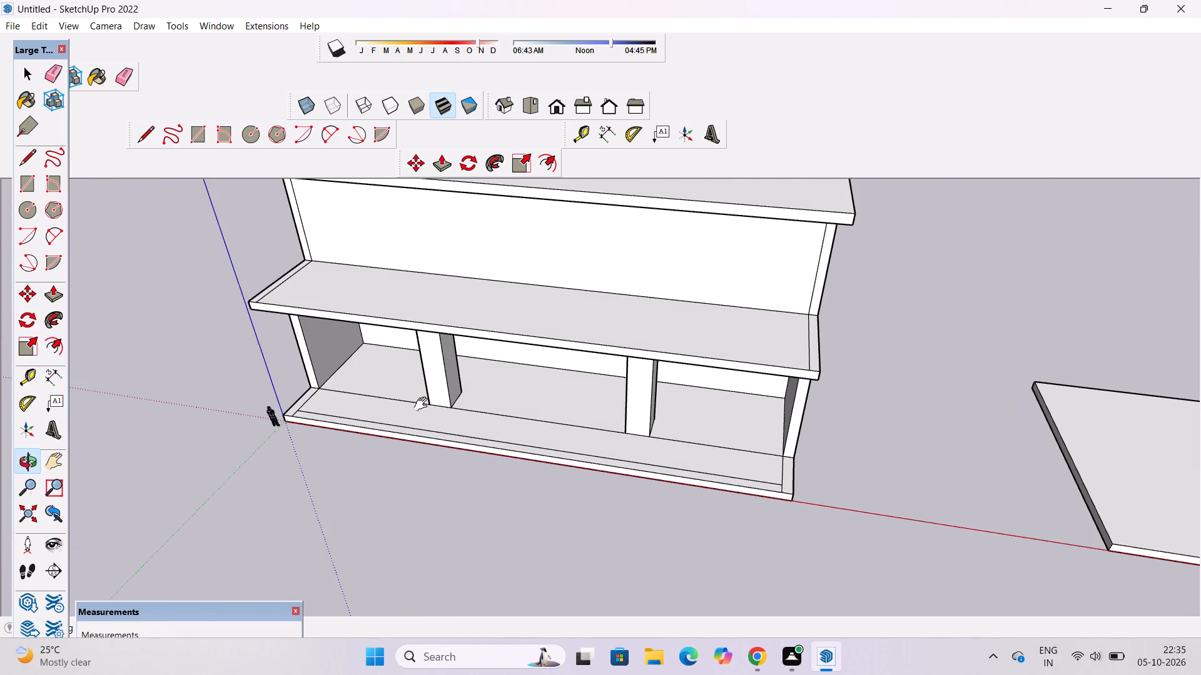
{"action": "scroll", "coordinate": [423, 402], "scroll_direction": "down", "scroll_amount": 4}
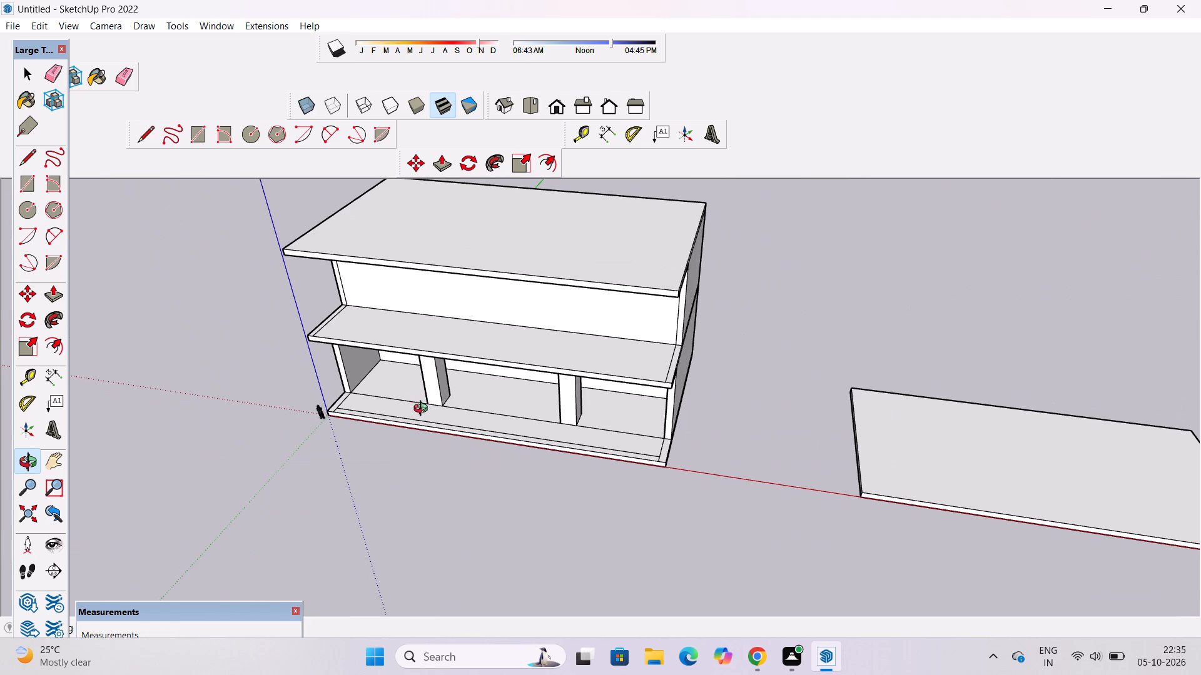
{"action": "left_click_drag", "start_coordinate": [418, 411], "coordinate": [492, 418]}
{"action": "left_click_drag", "start_coordinate": [391, 395], "coordinate": [447, 402], "text": "shift"}
{"action": "left_click_drag", "start_coordinate": [395, 402], "coordinate": [421, 402]}
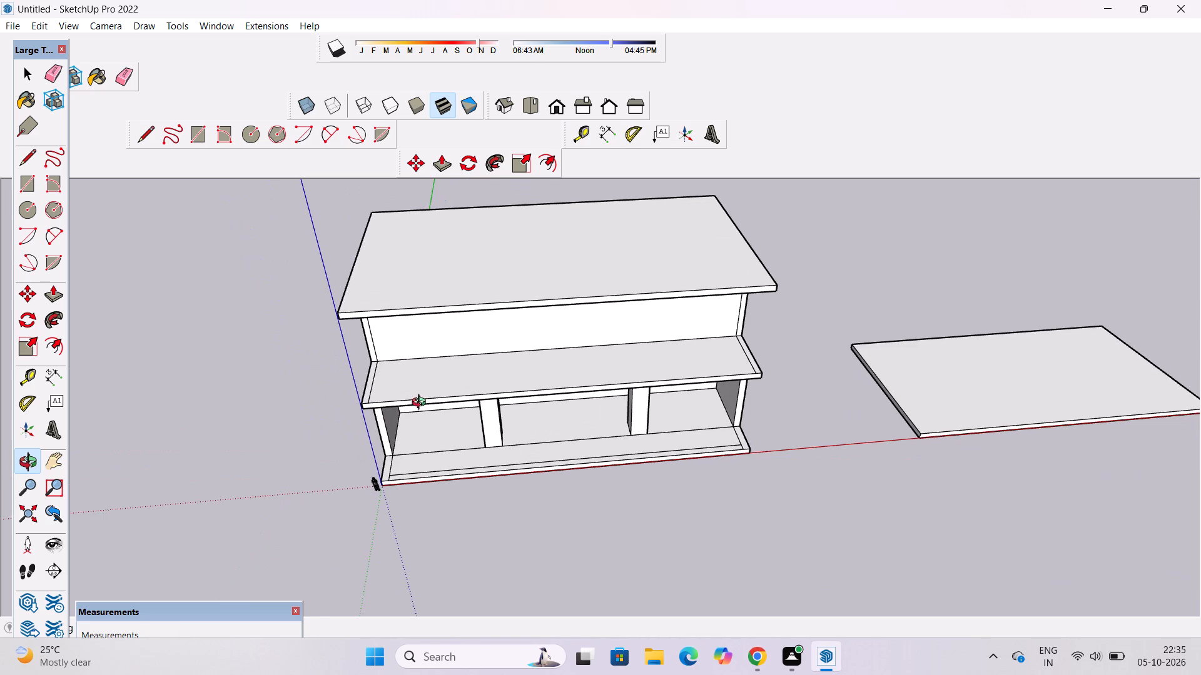
{"action": "scroll", "coordinate": [421, 407], "scroll_direction": "down", "scroll_amount": 3}
{"action": "left_click_drag", "start_coordinate": [401, 410], "coordinate": [420, 405], "text": "shift"}
{"action": "left_click", "coordinate": [437, 402], "text": "shift"}
{"action": "left_click_drag", "start_coordinate": [432, 409], "coordinate": [467, 407]}
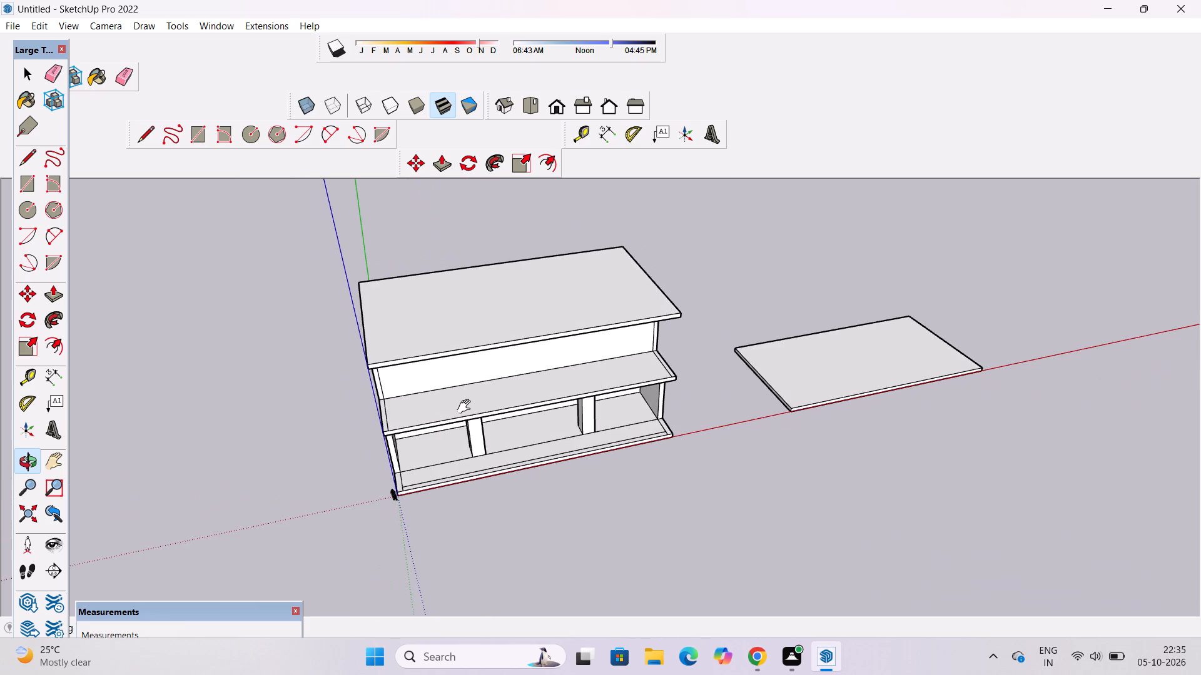
{"action": "scroll", "coordinate": [467, 407], "scroll_direction": "down", "scroll_amount": 3, "text": "shift"}
{"action": "left_click_drag", "start_coordinate": [437, 421], "coordinate": [445, 408]}
{"action": "left_click", "coordinate": [445, 408], "text": "shift"}
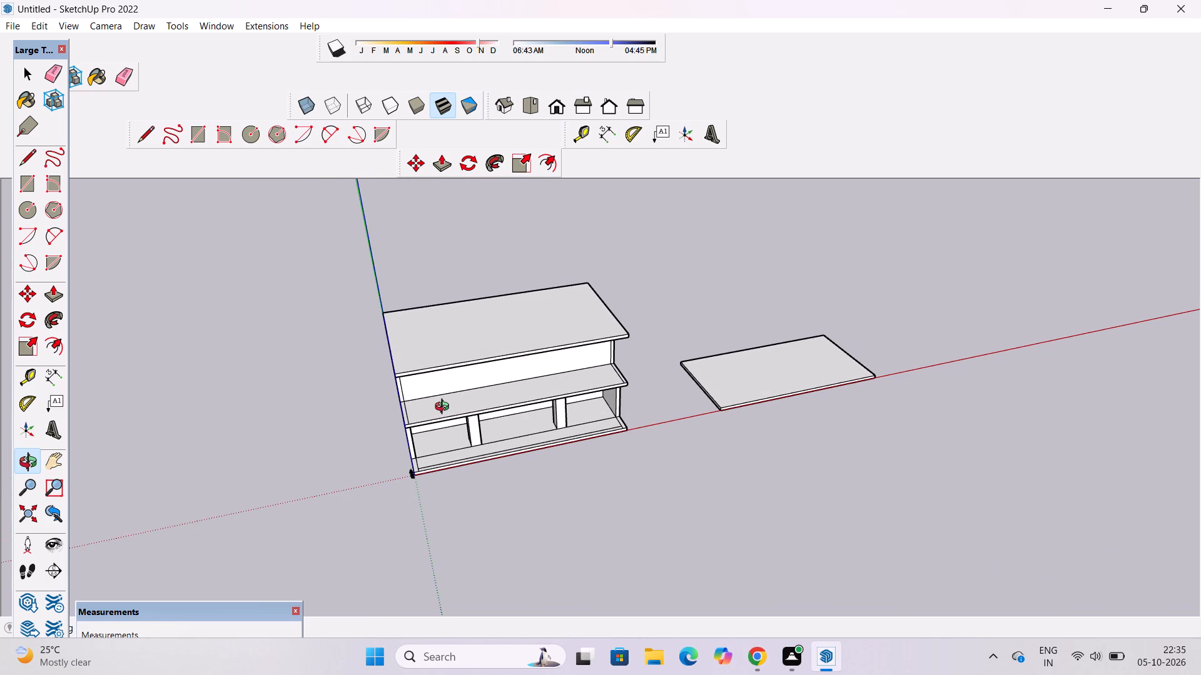
{"action": "left_click_drag", "start_coordinate": [413, 414], "coordinate": [457, 402]}
{"action": "left_click_drag", "start_coordinate": [424, 432], "coordinate": [426, 427], "text": "shift"}
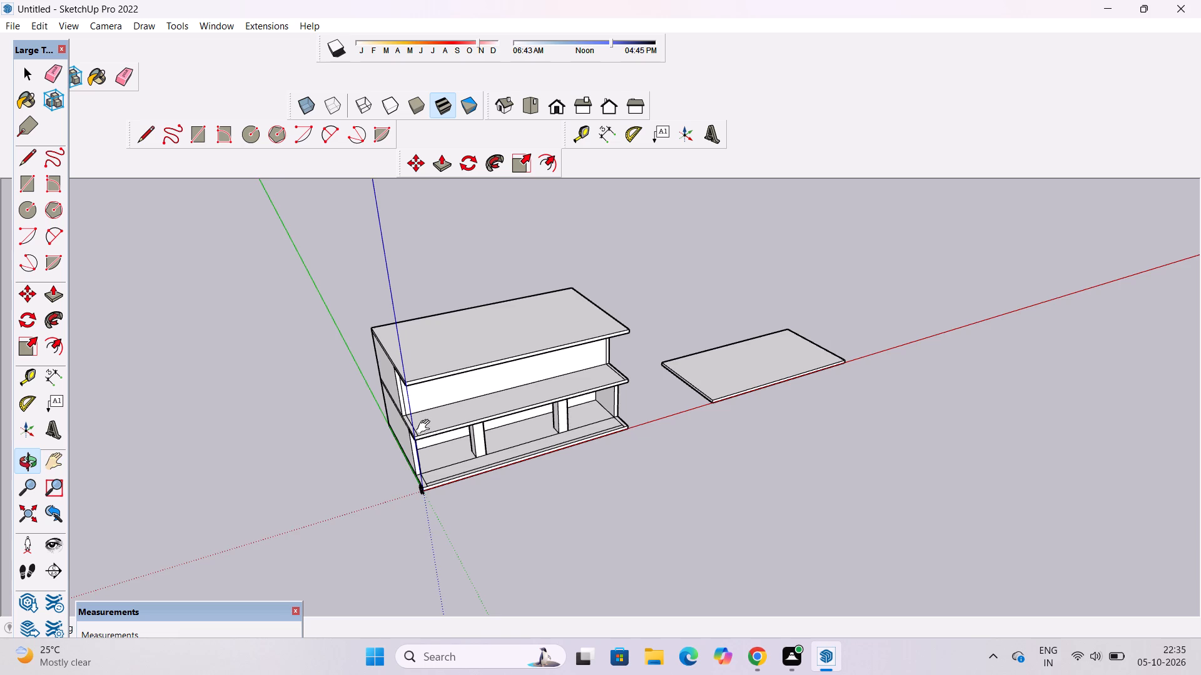
{"action": "left_click_drag", "start_coordinate": [426, 427], "coordinate": [432, 419], "text": "shift"}
Push/Pull the narrow strip on the lower slab's overhang at the origin end up 30' to the upper roof slab's underside.
{"action": "scroll", "coordinate": [433, 419], "scroll_direction": "up", "scroll_amount": 4}
{"action": "left_click_drag", "start_coordinate": [438, 421], "coordinate": [417, 444]}
{"action": "scroll", "coordinate": [416, 444], "scroll_direction": "up", "scroll_amount": 3}
{"action": "left_click_drag", "start_coordinate": [420, 441], "coordinate": [410, 442], "text": "shift"}
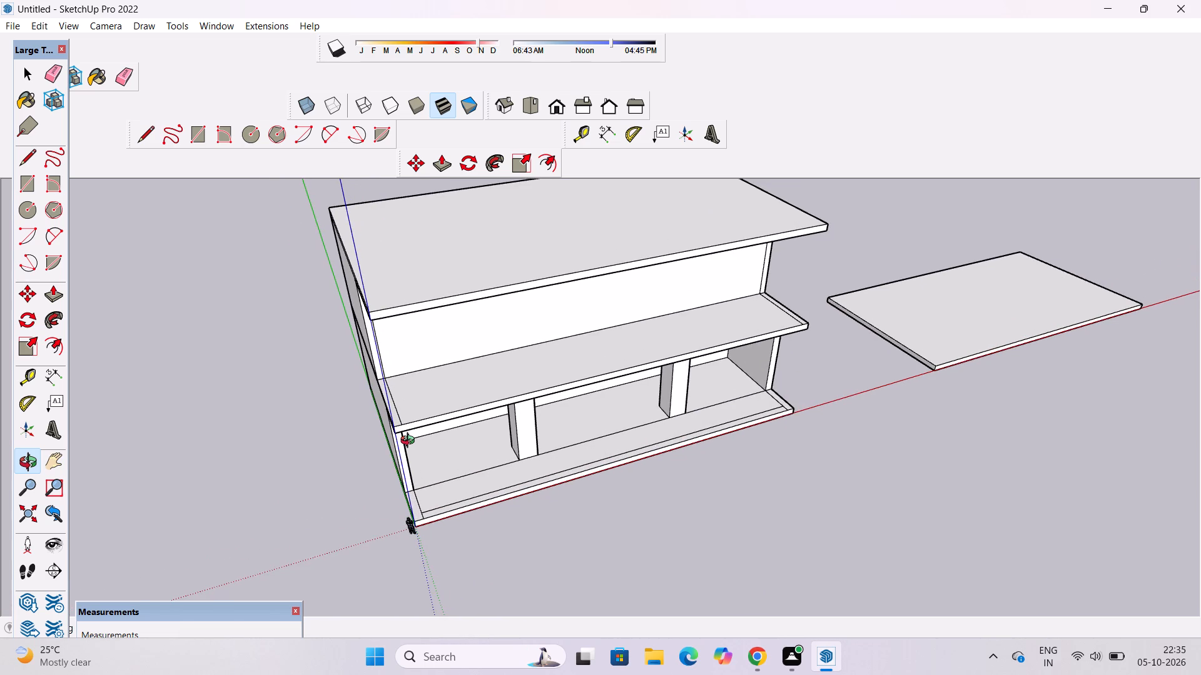
{"action": "key", "text": "p"}
{"action": "scroll", "coordinate": [390, 421], "scroll_direction": "up", "scroll_amount": 16}
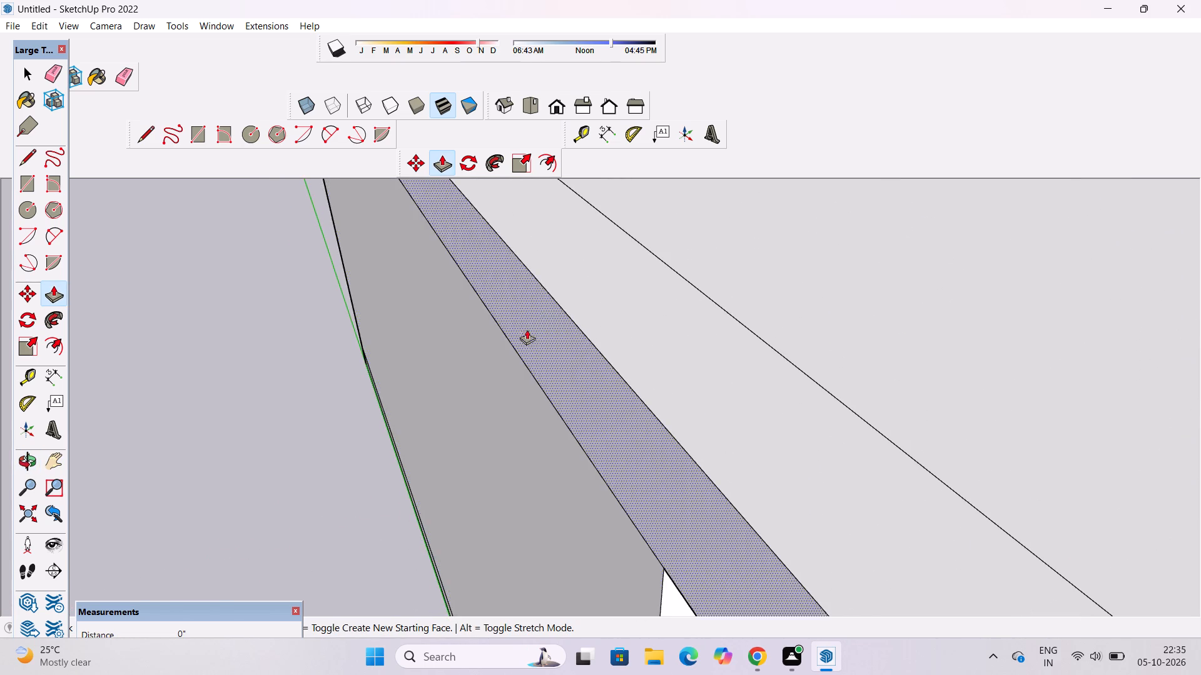
{"action": "scroll", "coordinate": [438, 349], "scroll_direction": "down", "scroll_amount": 5}
{"action": "left_click", "coordinate": [516, 330]}
{"action": "scroll", "coordinate": [517, 281], "scroll_direction": "down", "scroll_amount": 10}
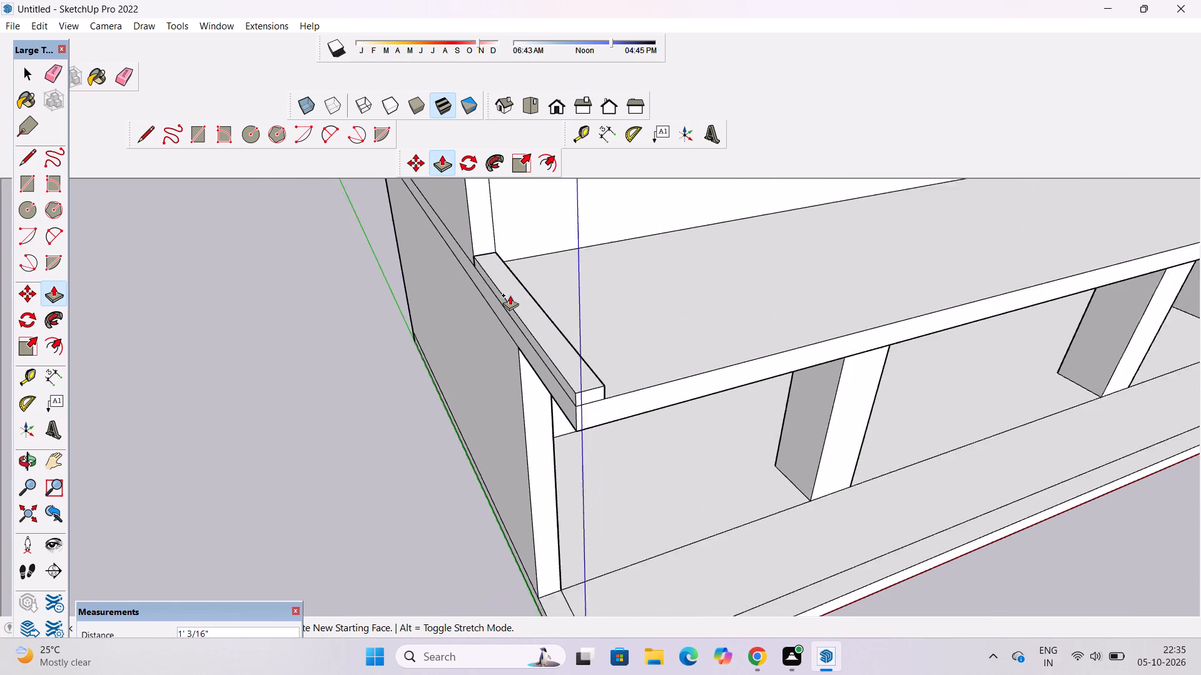
{"action": "scroll", "coordinate": [510, 295], "scroll_direction": "down", "scroll_amount": 10}
{"action": "scroll", "coordinate": [510, 295], "scroll_direction": "up", "scroll_amount": 1}
{"action": "scroll", "coordinate": [503, 307], "scroll_direction": "down", "scroll_amount": 14}
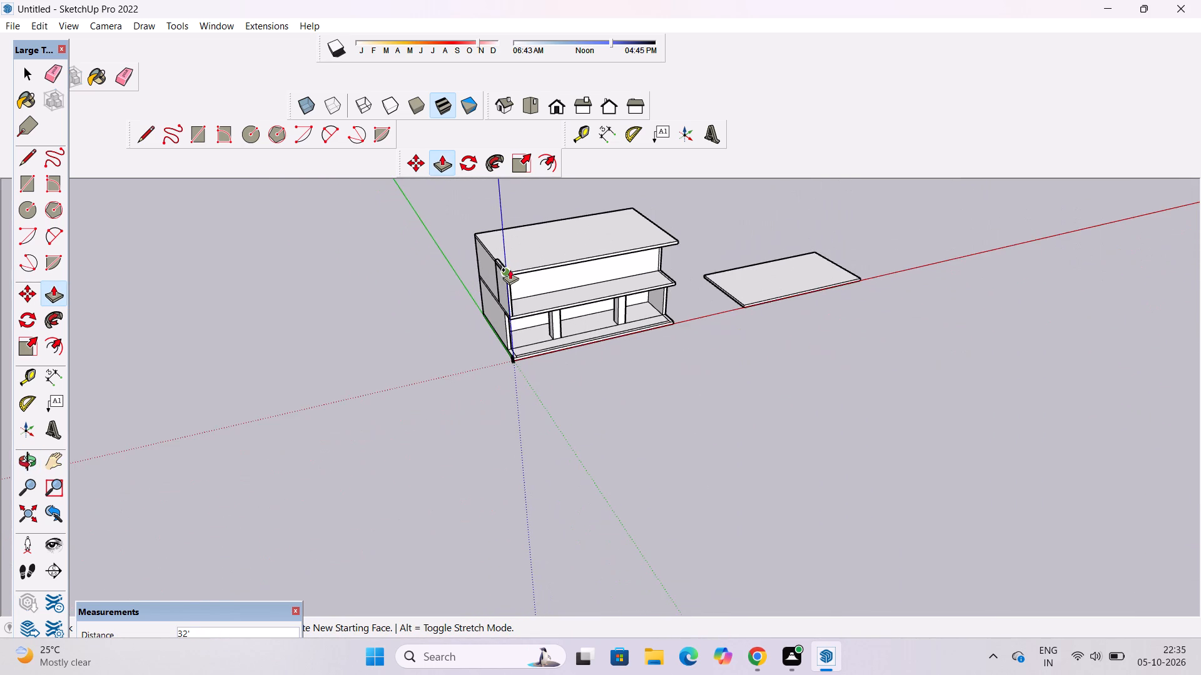
{"action": "scroll", "coordinate": [510, 269], "scroll_direction": "up", "scroll_amount": 15}
{"action": "left_click", "coordinate": [509, 293]}
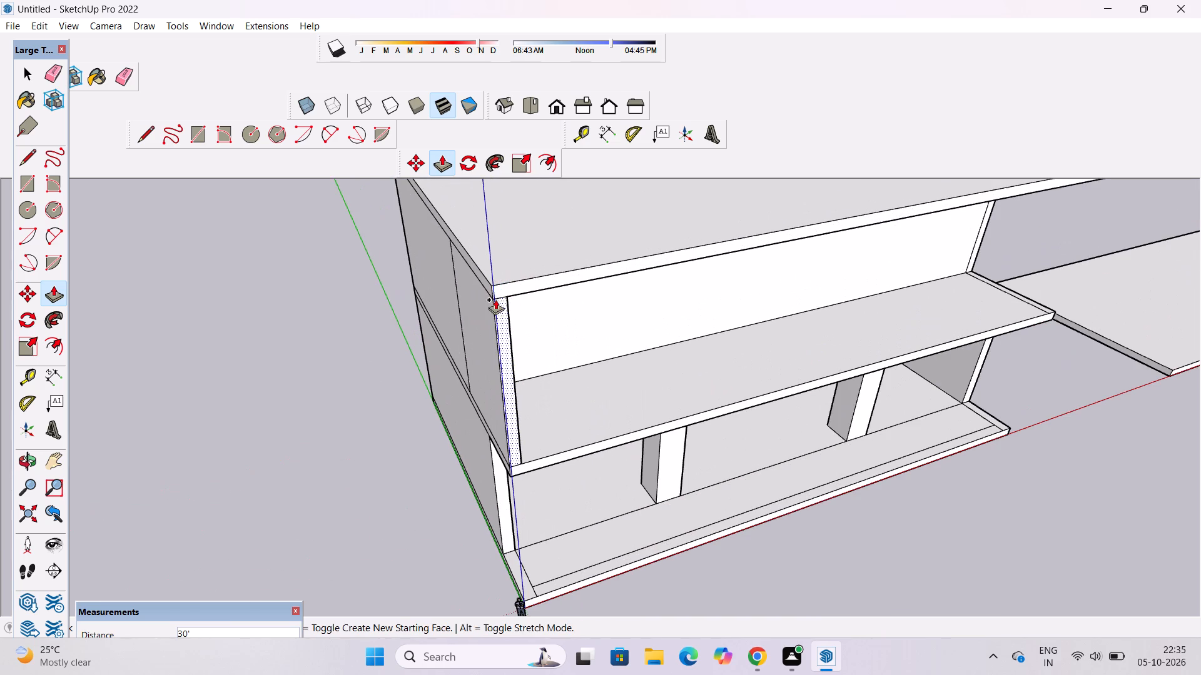
Push/Pull the matching strip on the lower slab's overhang at the far end up 30' to the upper roof slab's underside.
{"action": "key", "text": "o"}
{"action": "scroll", "coordinate": [497, 303], "scroll_direction": "down", "scroll_amount": 13, "text": "shift"}
{"action": "left_click_drag", "start_coordinate": [831, 359], "coordinate": [632, 369], "text": "shift"}
{"action": "left_click_drag", "start_coordinate": [630, 369], "coordinate": [599, 371]}
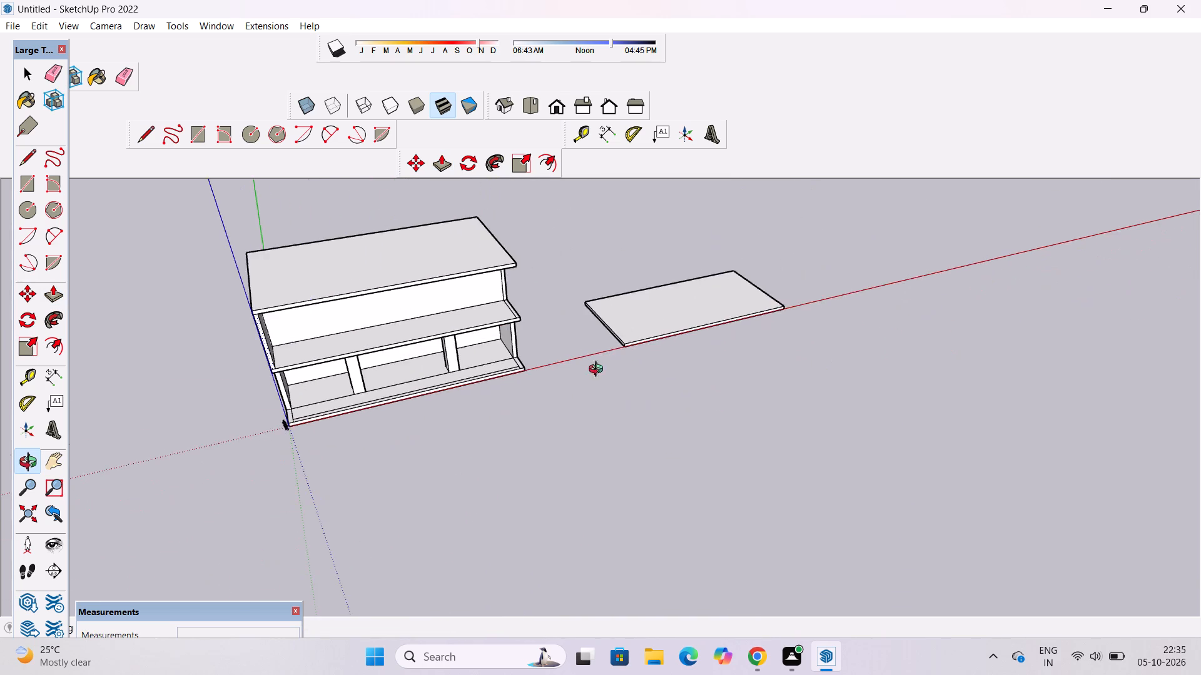
{"action": "left_click_drag", "start_coordinate": [599, 371], "coordinate": [507, 327]}
{"action": "scroll", "coordinate": [542, 309], "scroll_direction": "up", "scroll_amount": 4}
{"action": "left_click_drag", "start_coordinate": [542, 309], "coordinate": [559, 378]}
{"action": "left_click_drag", "start_coordinate": [559, 379], "coordinate": [480, 364]}
{"action": "scroll", "coordinate": [517, 321], "scroll_direction": "up", "scroll_amount": 5}
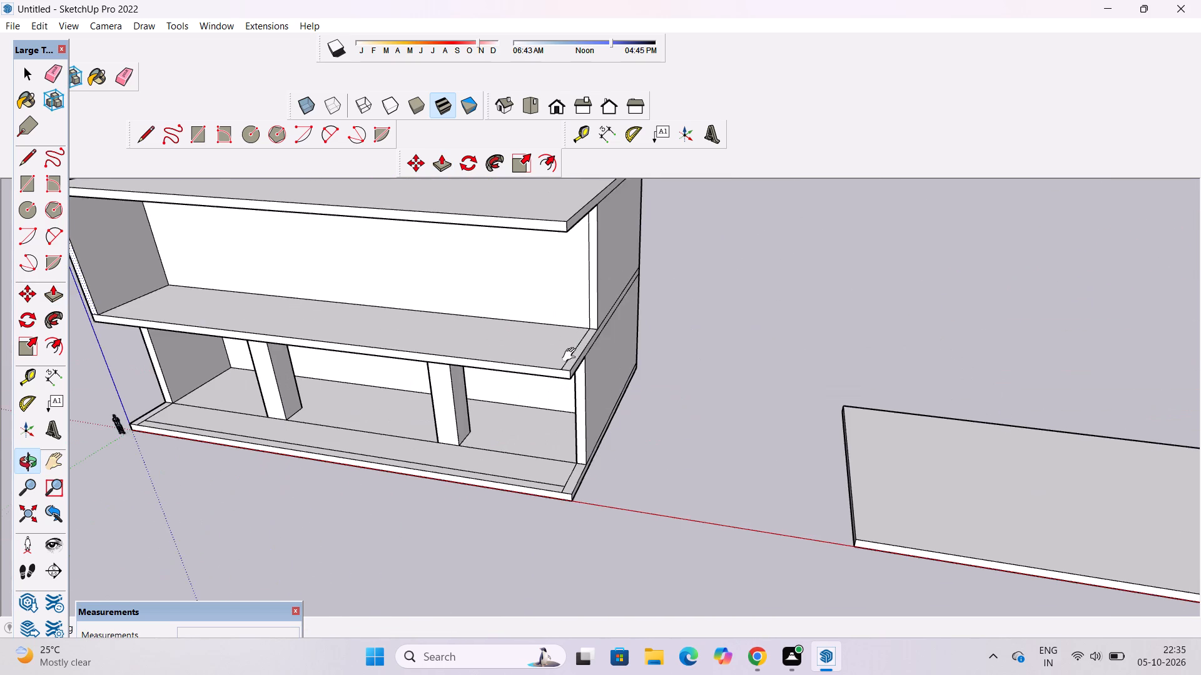
{"action": "left_click_drag", "start_coordinate": [572, 355], "coordinate": [564, 376], "text": "shift"}
{"action": "left_click_drag", "start_coordinate": [569, 397], "coordinate": [504, 389]}
{"action": "scroll", "coordinate": [516, 384], "scroll_direction": "up", "scroll_amount": 5}
{"action": "left_click_drag", "start_coordinate": [516, 384], "coordinate": [525, 403], "text": "shift"}
{"action": "key", "text": "p"}
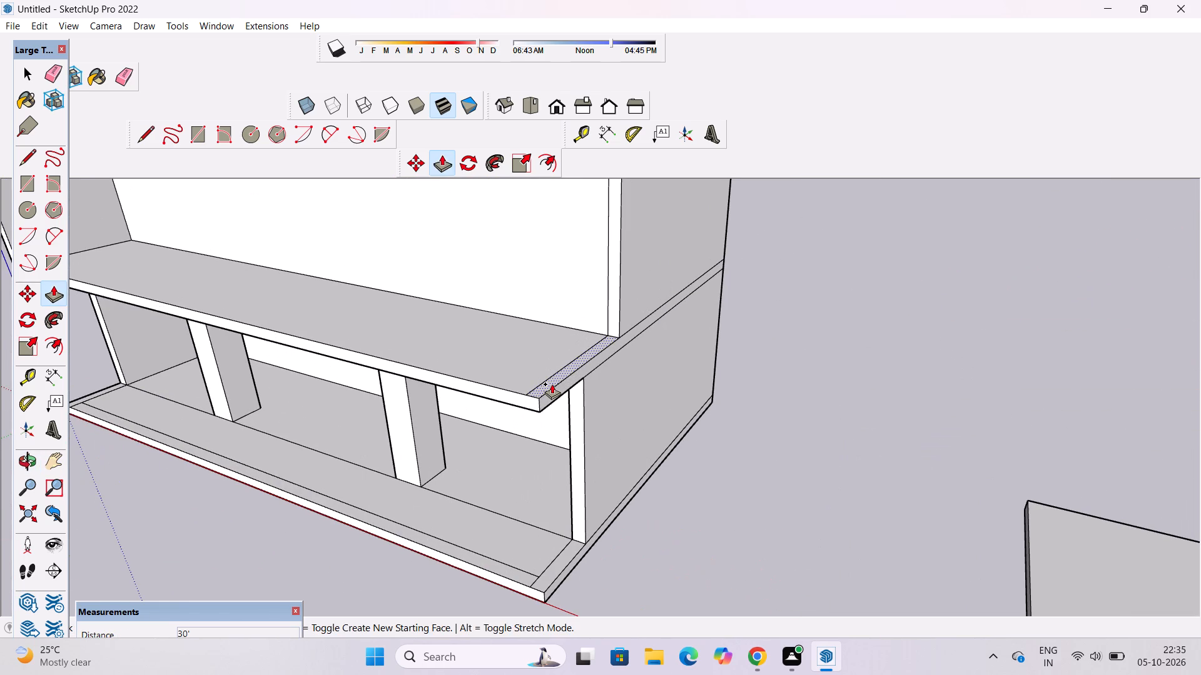
{"action": "left_click", "coordinate": [552, 384]}
{"action": "scroll", "coordinate": [552, 377], "scroll_direction": "down", "scroll_amount": 7}
{"action": "scroll", "coordinate": [541, 282], "scroll_direction": "up", "scroll_amount": 4}
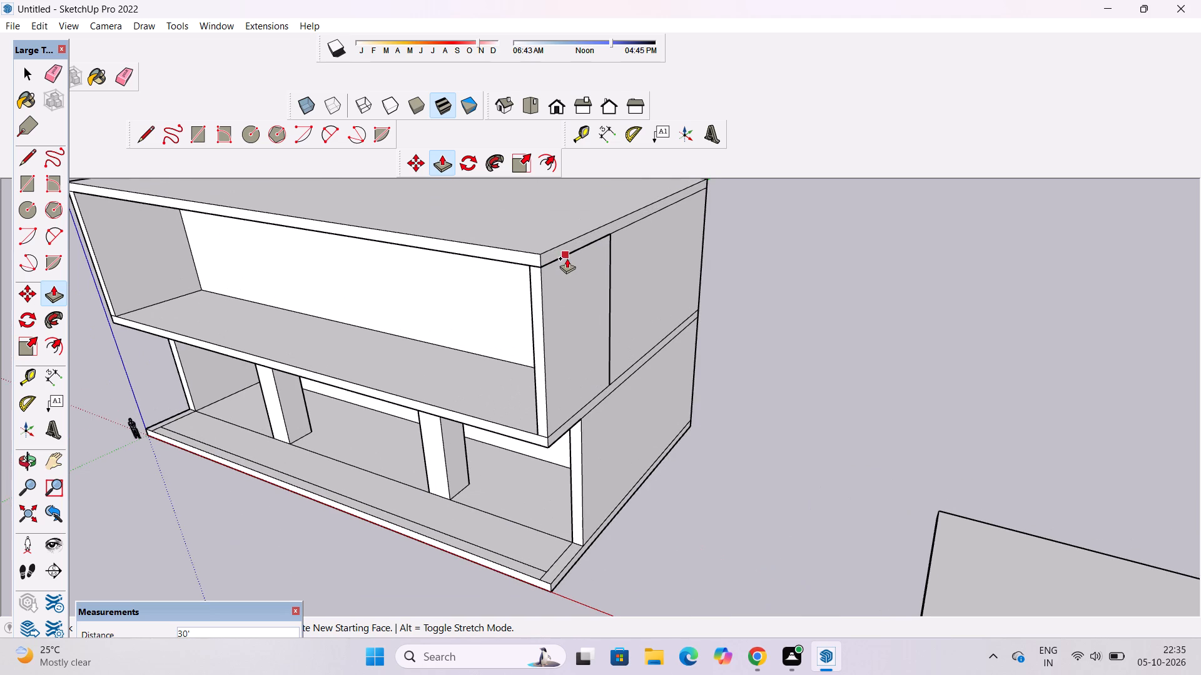
{"action": "left_click", "coordinate": [567, 258]}
Examine the upper storey's extended side walls from the front, at eye level and from above.
{"action": "key", "text": "o"}
{"action": "scroll", "coordinate": [567, 258], "scroll_direction": "down", "scroll_amount": 12}
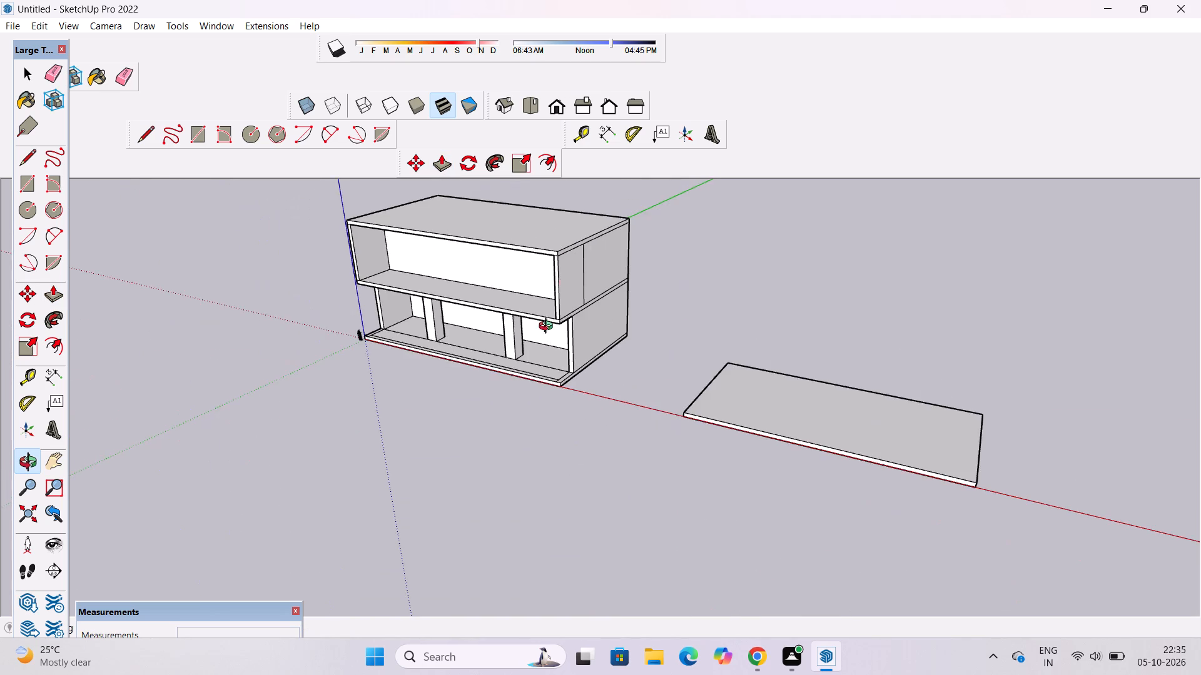
{"action": "left_click_drag", "start_coordinate": [549, 327], "coordinate": [854, 278]}
{"action": "scroll", "coordinate": [638, 274], "scroll_direction": "up", "scroll_amount": 4}
{"action": "left_click_drag", "start_coordinate": [625, 309], "coordinate": [486, 368]}
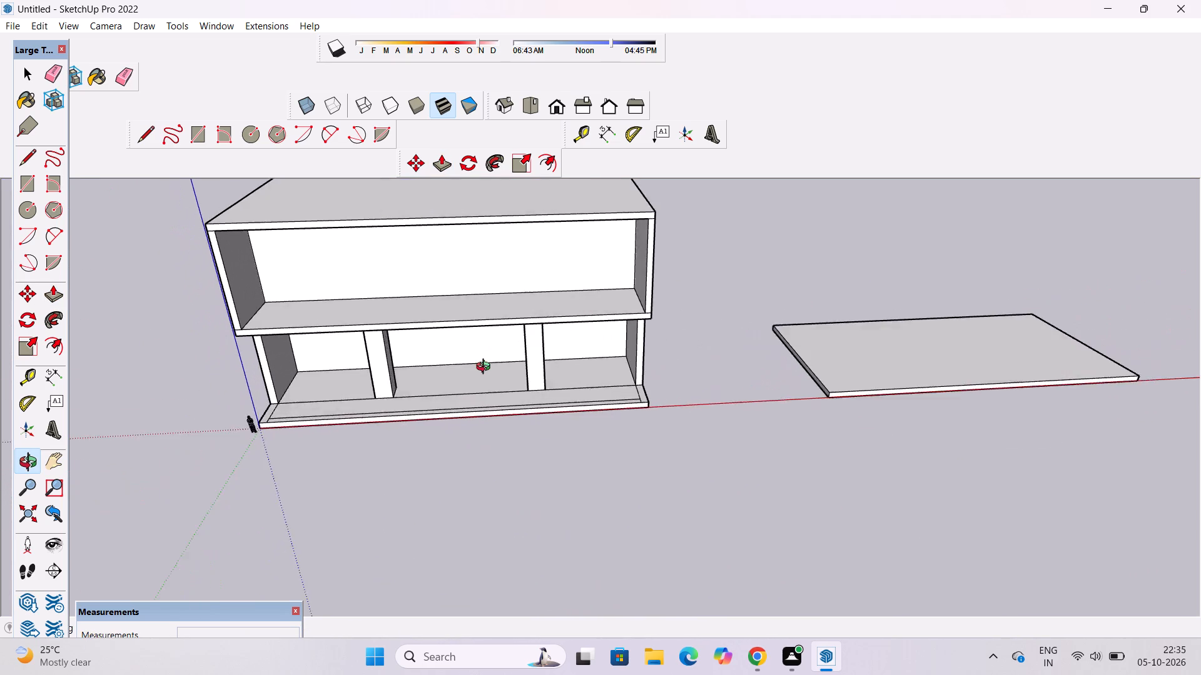
{"action": "left_click_drag", "start_coordinate": [486, 368], "coordinate": [457, 377]}
{"action": "left_click_drag", "start_coordinate": [454, 377], "coordinate": [518, 359], "text": "shift"}
{"action": "left_click_drag", "start_coordinate": [524, 344], "coordinate": [510, 407], "text": "shift"}
{"action": "left_click_drag", "start_coordinate": [487, 424], "coordinate": [605, 303]}
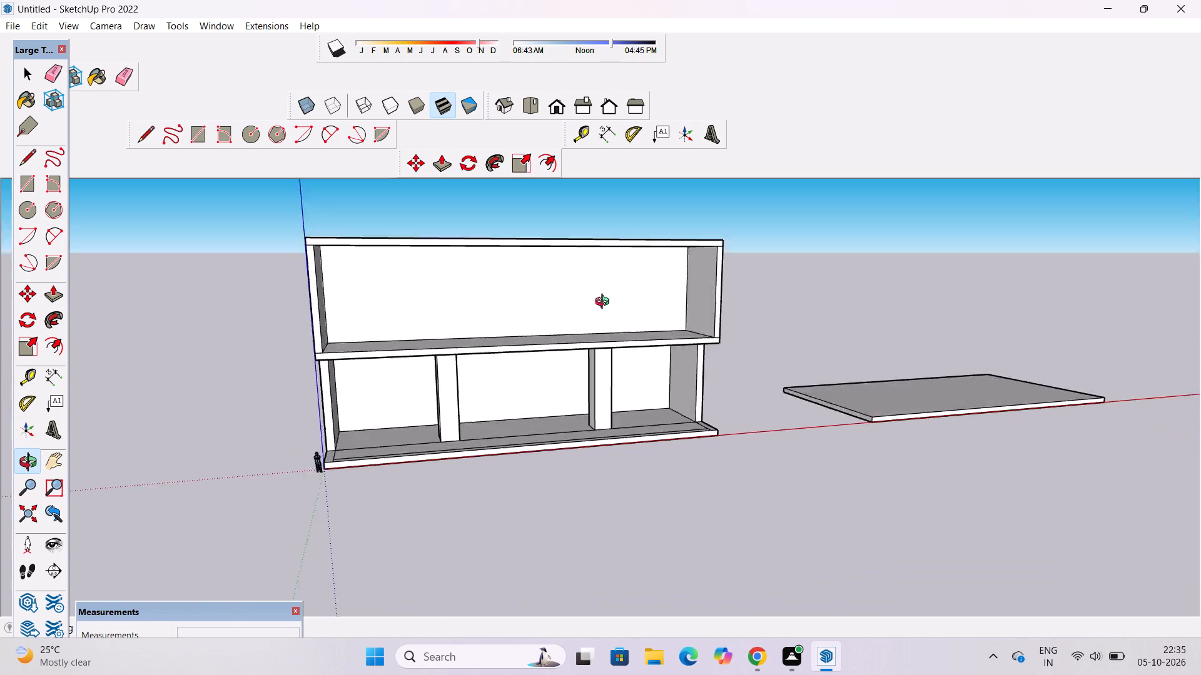
{"action": "left_click_drag", "start_coordinate": [605, 303], "coordinate": [629, 277]}
{"action": "scroll", "coordinate": [430, 370], "scroll_direction": "up", "scroll_amount": 5, "text": "shift"}
{"action": "left_click_drag", "start_coordinate": [429, 370], "coordinate": [378, 396], "text": "shift"}
{"action": "left_click_drag", "start_coordinate": [538, 343], "coordinate": [450, 394], "text": "shift"}
{"action": "scroll", "coordinate": [467, 358], "scroll_direction": "down", "scroll_amount": 6}
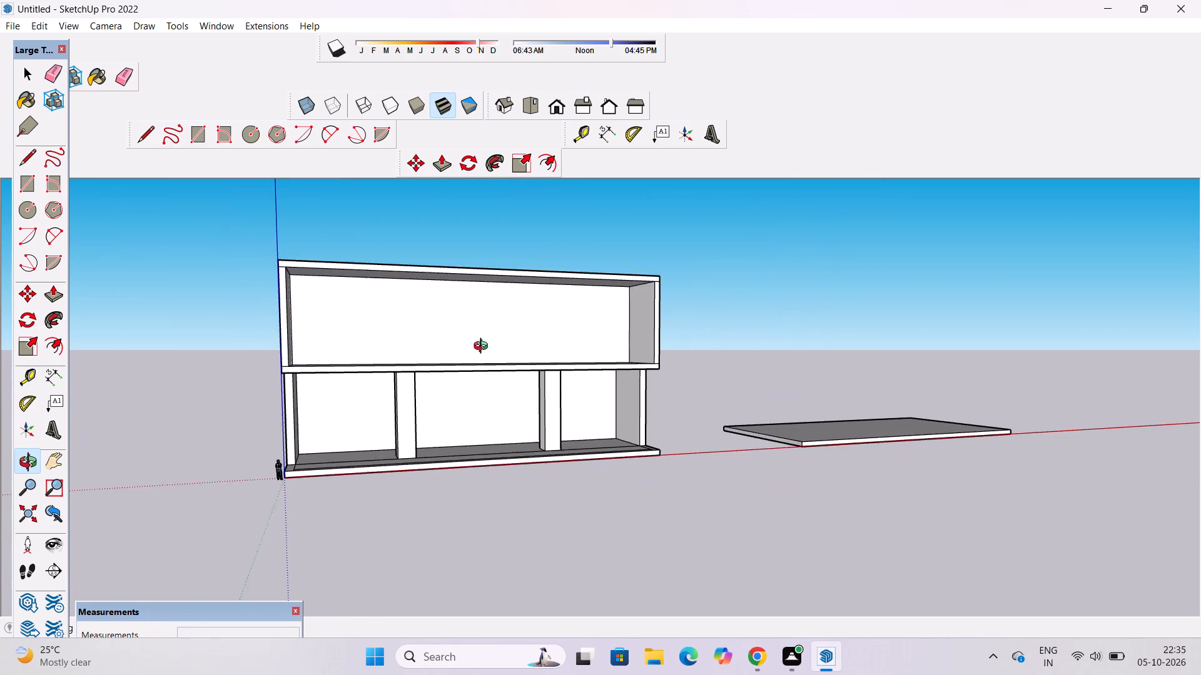
{"action": "left_click_drag", "start_coordinate": [484, 347], "coordinate": [443, 344]}
{"action": "scroll", "coordinate": [440, 329], "scroll_direction": "down", "scroll_amount": 6, "text": "shift"}
{"action": "left_click_drag", "start_coordinate": [553, 302], "coordinate": [531, 429]}
{"action": "scroll", "coordinate": [475, 279], "scroll_direction": "up", "scroll_amount": 4, "text": "shift"}
{"action": "left_click_drag", "start_coordinate": [491, 284], "coordinate": [569, 384], "text": "shift"}
{"action": "left_click_drag", "start_coordinate": [518, 387], "coordinate": [595, 398], "text": "shift"}
{"action": "left_click_drag", "start_coordinate": [595, 398], "coordinate": [559, 396]}
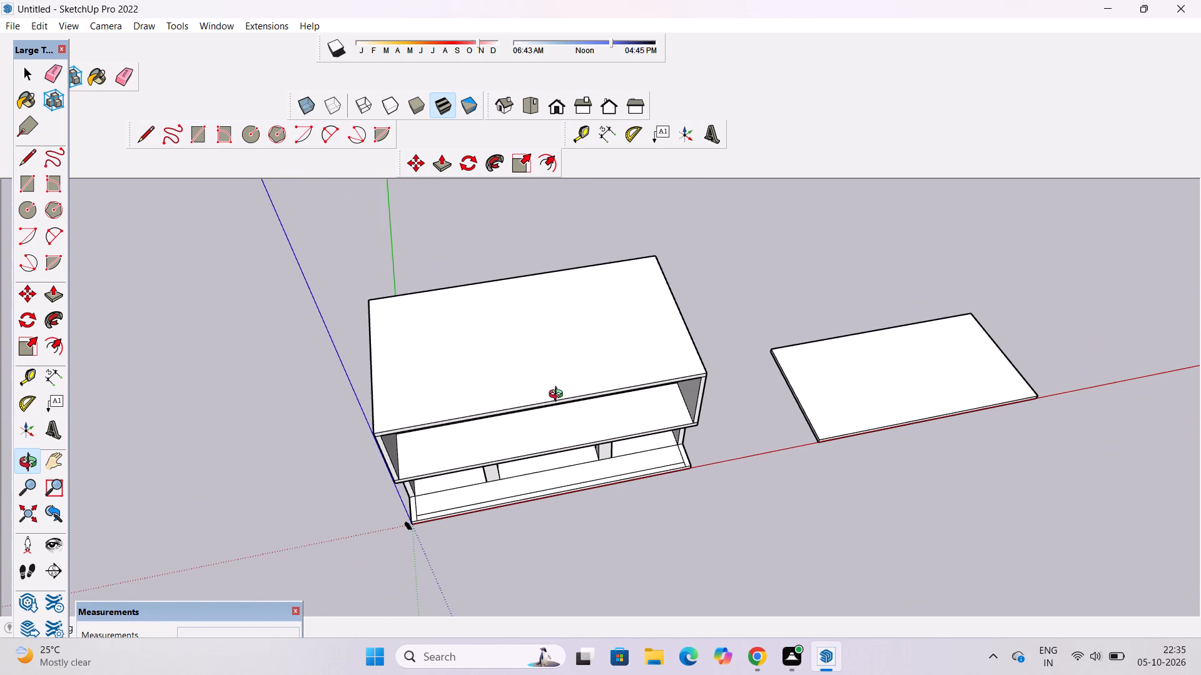
Place guides on the upper roof slab 2' inward from each of its two end edges.
{"action": "key", "text": "t"}
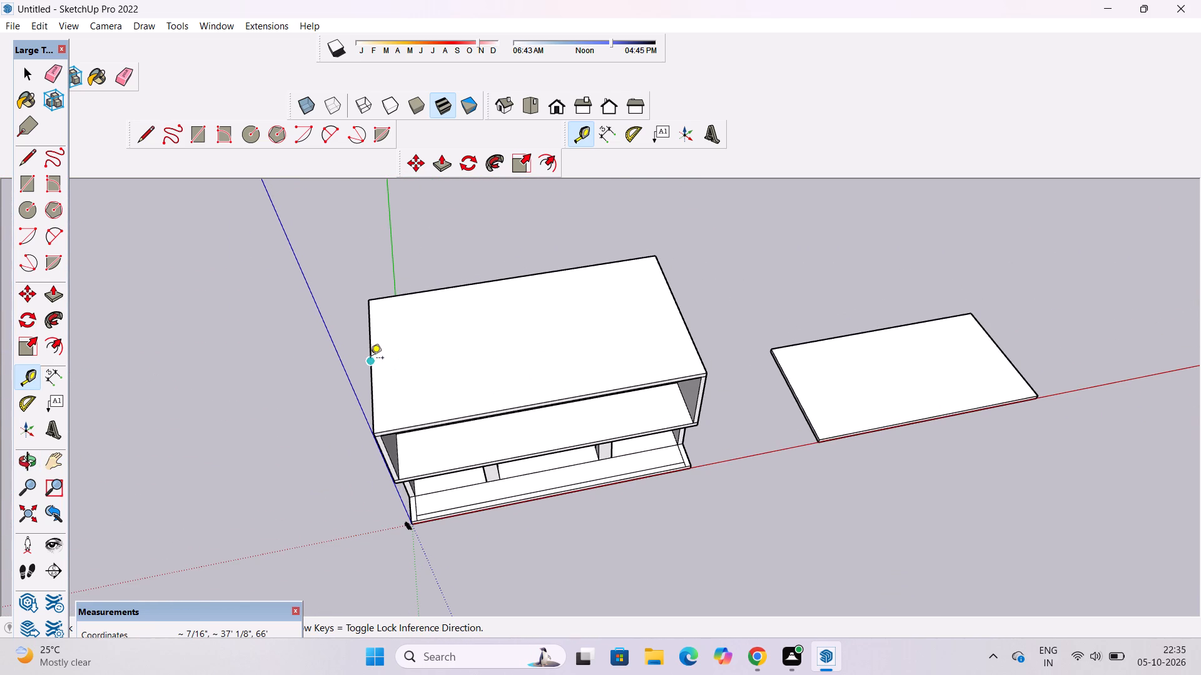
{"action": "left_click", "coordinate": [370, 361]}
{"action": "type", "text": "2'"}
{"action": "key", "text": "Return"}
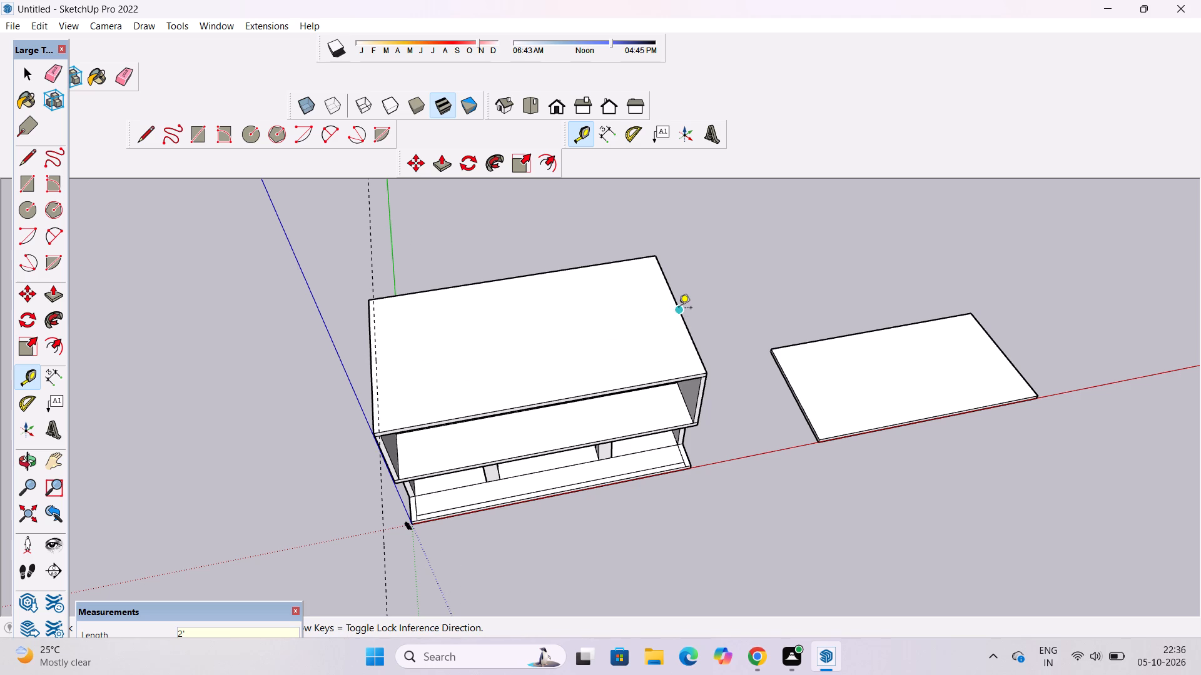
{"action": "left_click", "coordinate": [679, 309]}
{"action": "type", "text": "2'"}
{"action": "key", "text": "Return"}
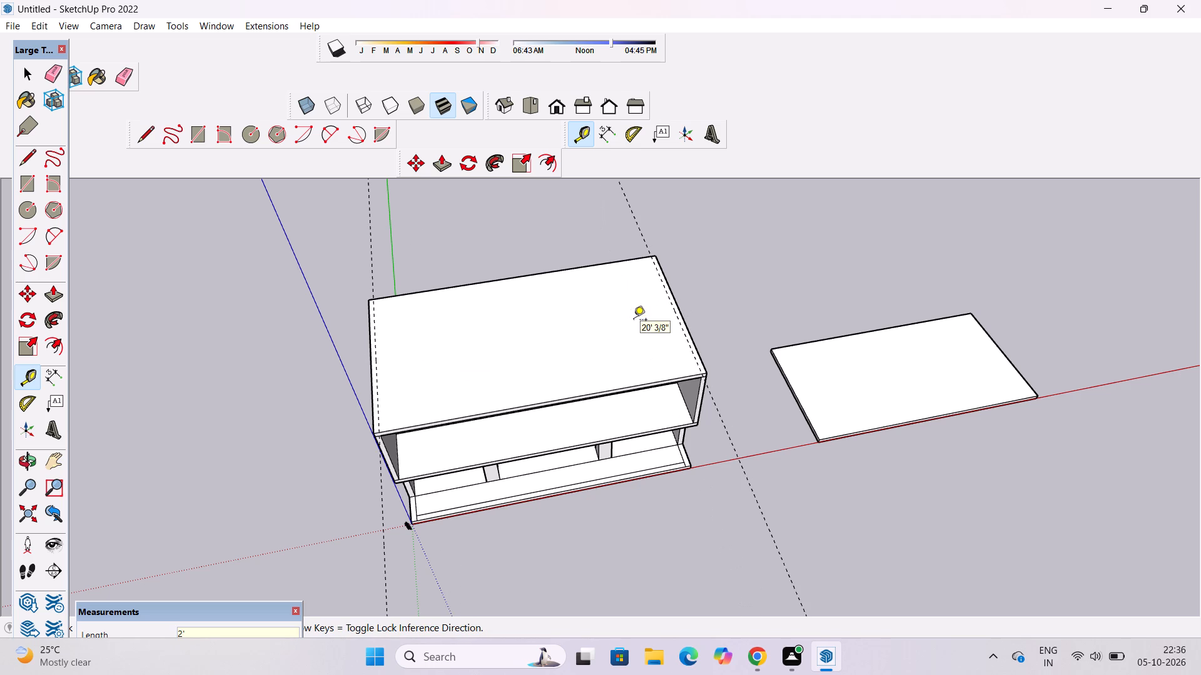
Place a guide across the upper roof slab 23' back from its front edge.
{"action": "scroll", "coordinate": [520, 397], "scroll_direction": "up", "scroll_amount": 3}
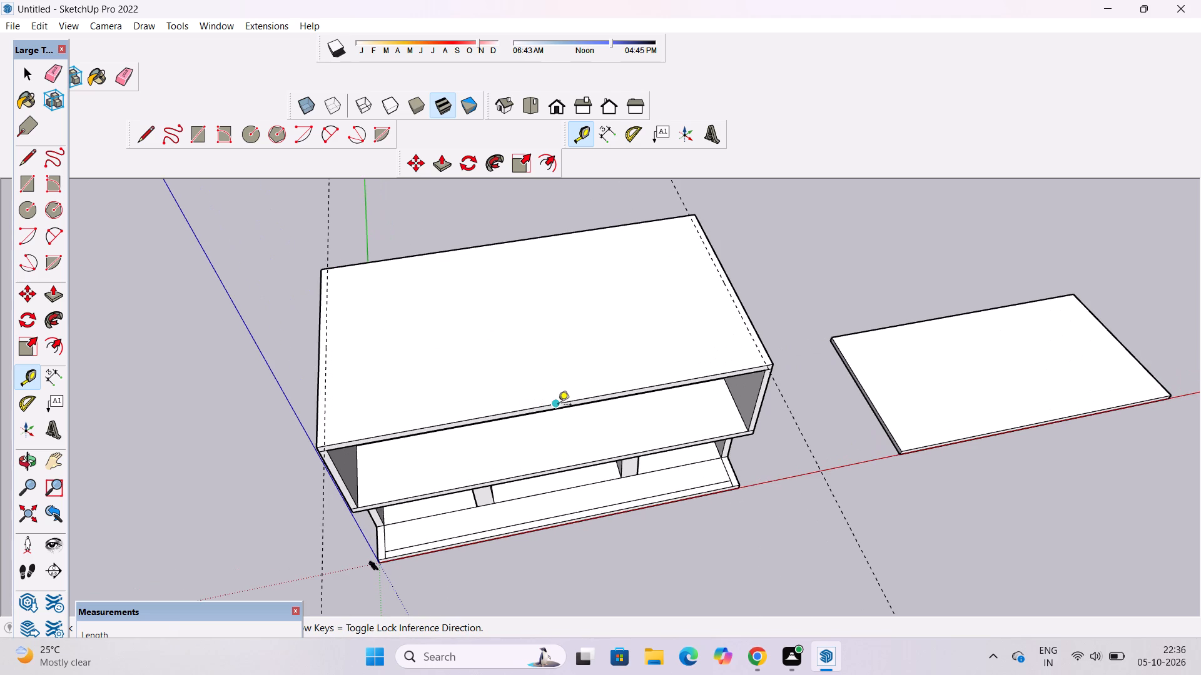
{"action": "left_click", "coordinate": [558, 406]}
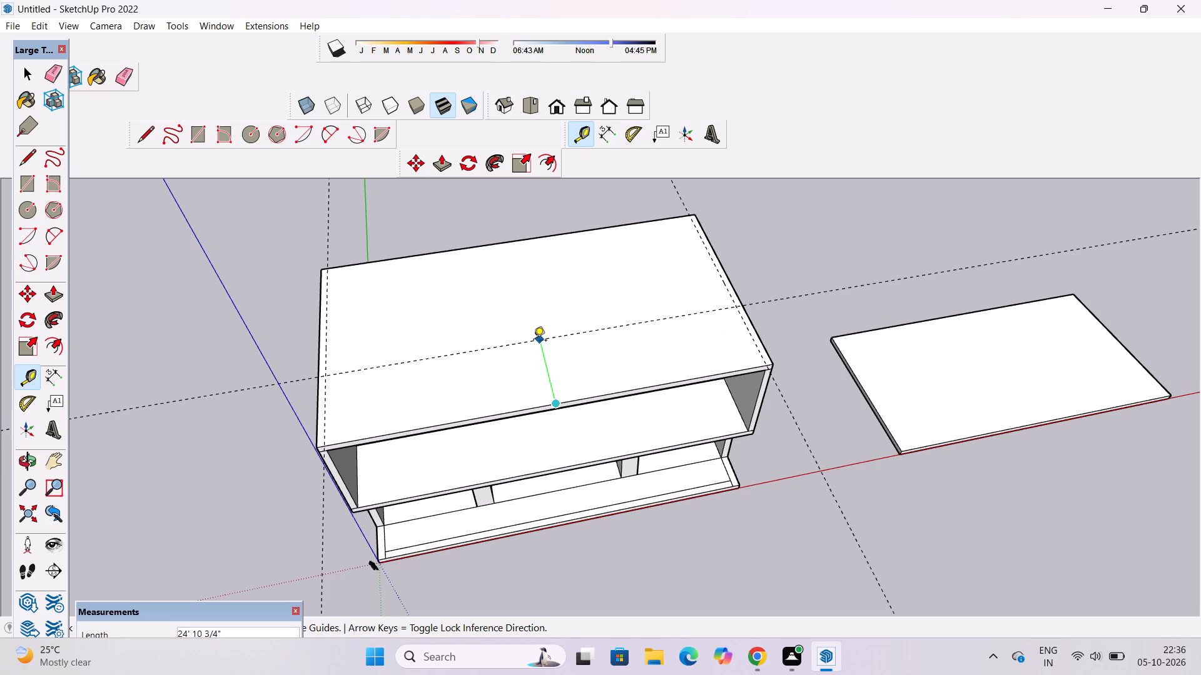
{"action": "type", "text": "23"}
{"action": "key", "text": "apostrophe"}
{"action": "key", "text": "Return"}
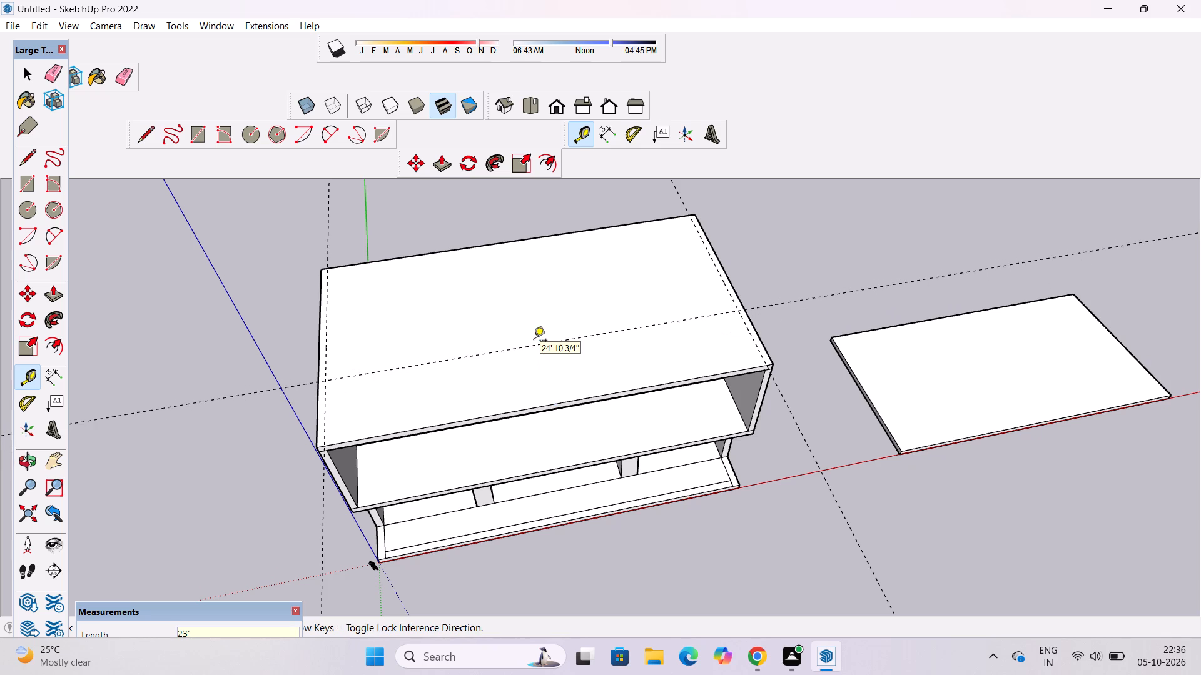
Draw a line across the upper roof slab along the 2' guide at the end facing the separate ground slab.
{"action": "key", "text": "l"}
{"action": "scroll", "coordinate": [762, 358], "scroll_direction": "up", "scroll_amount": 5}
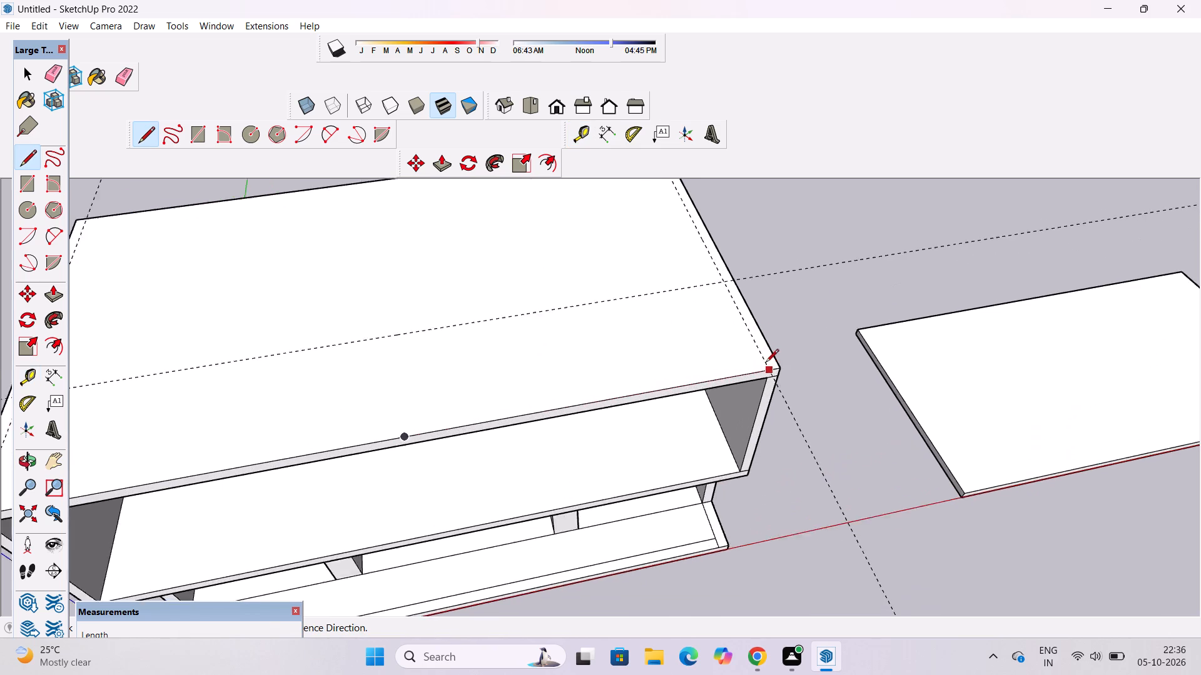
{"action": "scroll", "coordinate": [766, 363], "scroll_direction": "up", "scroll_amount": 3}
{"action": "scroll", "coordinate": [766, 363], "scroll_direction": "down", "scroll_amount": 3}
{"action": "left_click", "coordinate": [768, 371]}
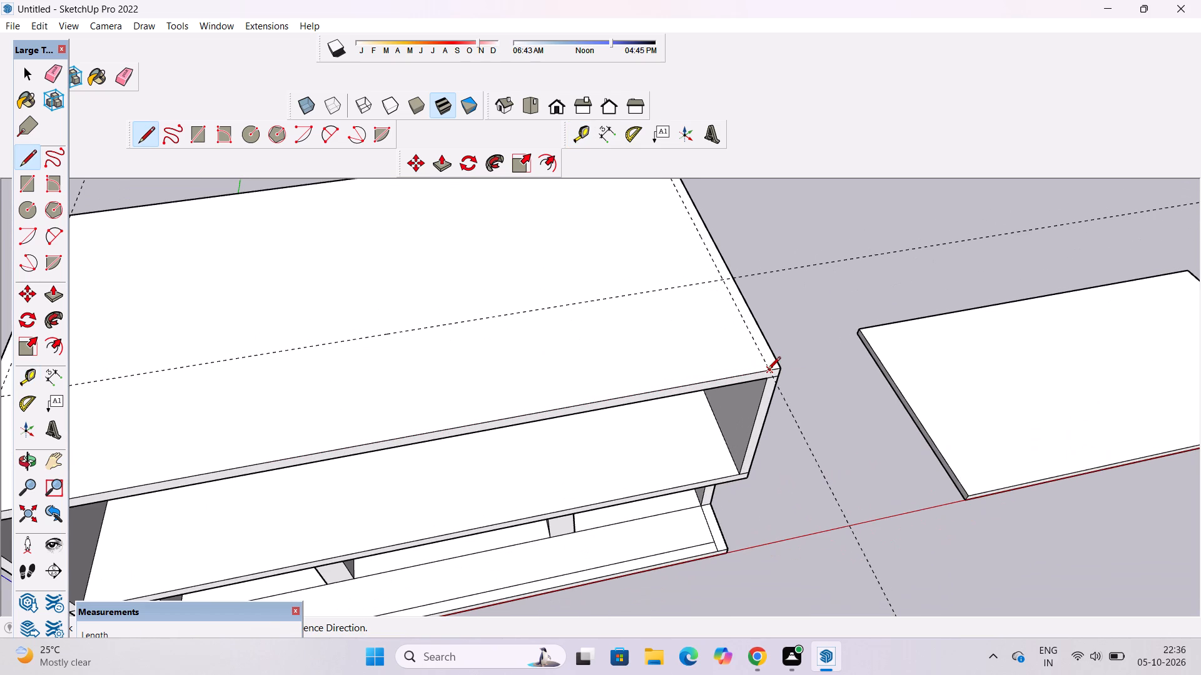
{"action": "scroll", "coordinate": [768, 371], "scroll_direction": "down", "scroll_amount": 5}
{"action": "scroll", "coordinate": [697, 205], "scroll_direction": "up", "scroll_amount": 10}
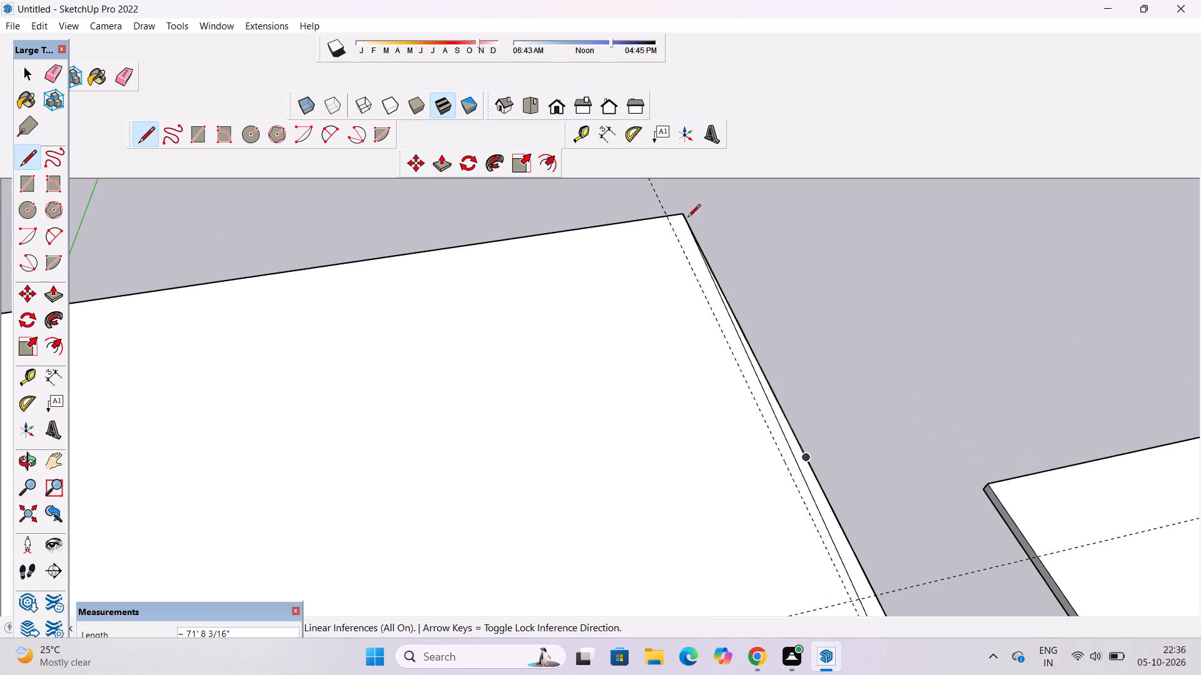
{"action": "scroll", "coordinate": [671, 222], "scroll_direction": "up", "scroll_amount": 3}
{"action": "left_click", "coordinate": [665, 212]}
{"action": "scroll", "coordinate": [704, 209], "scroll_direction": "down", "scroll_amount": 9}
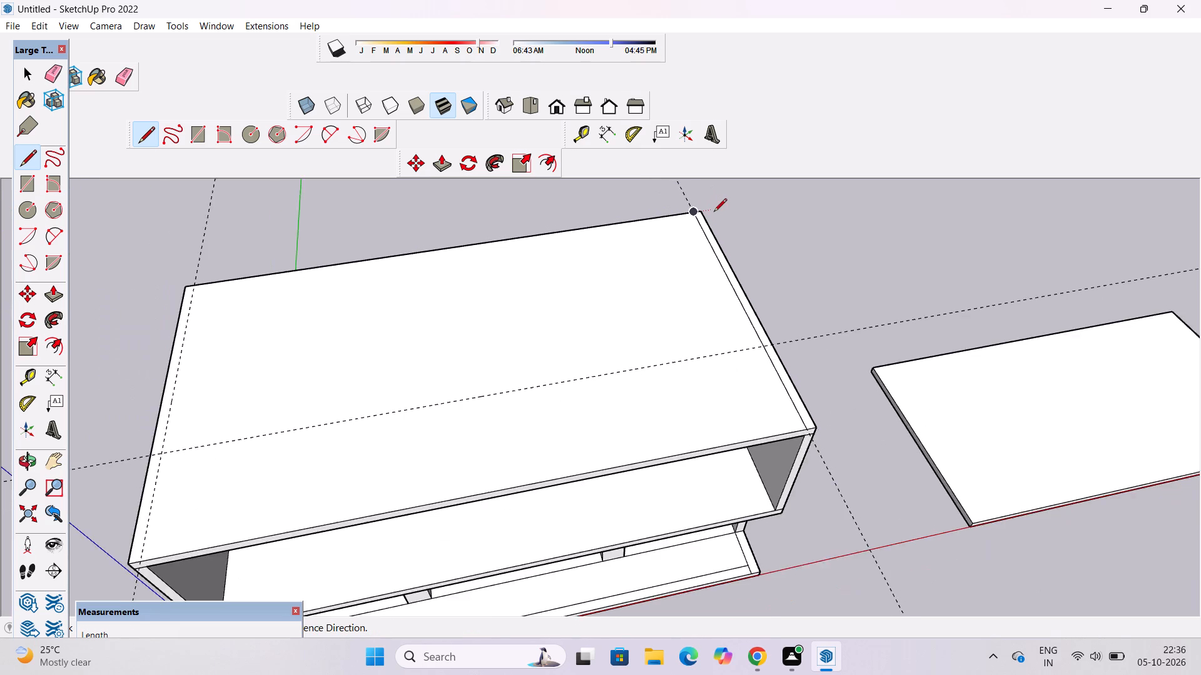
Draw a matching line along the 2' guide at the roof slab's end nearest the origin.
{"action": "scroll", "coordinate": [714, 212], "scroll_direction": "down", "scroll_amount": 6}
{"action": "scroll", "coordinate": [398, 421], "scroll_direction": "up", "scroll_amount": 10}
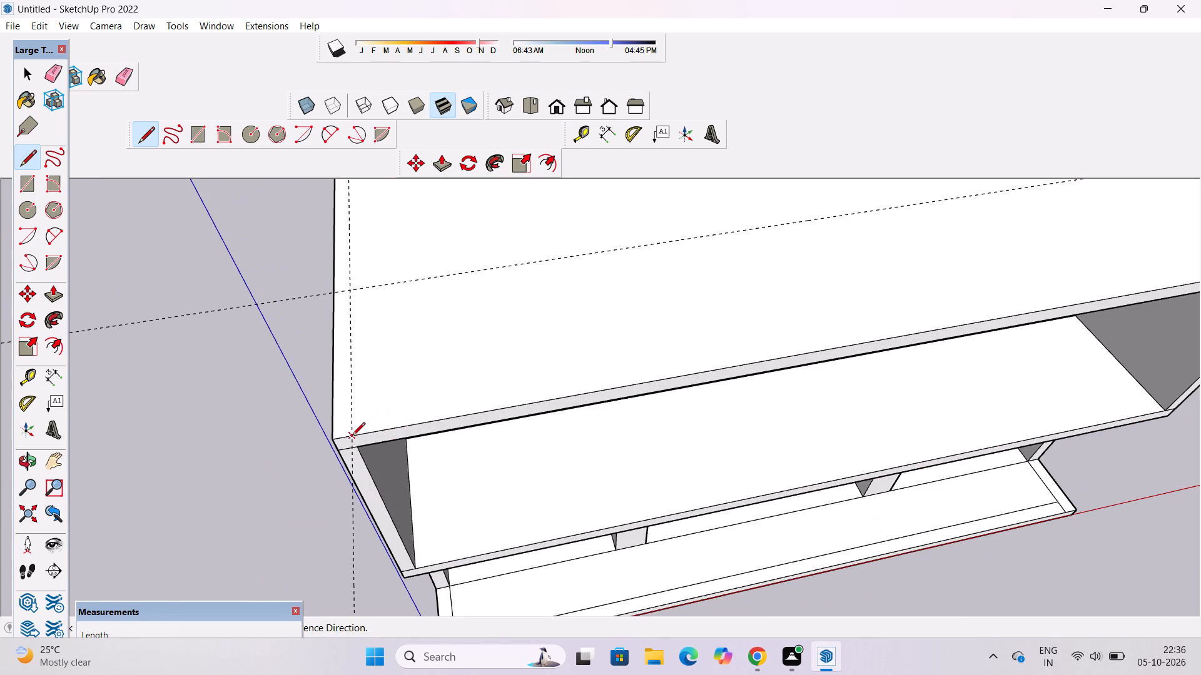
{"action": "left_click", "coordinate": [352, 436]}
{"action": "scroll", "coordinate": [352, 436], "scroll_direction": "down", "scroll_amount": 8}
{"action": "scroll", "coordinate": [346, 229], "scroll_direction": "up", "scroll_amount": 3}
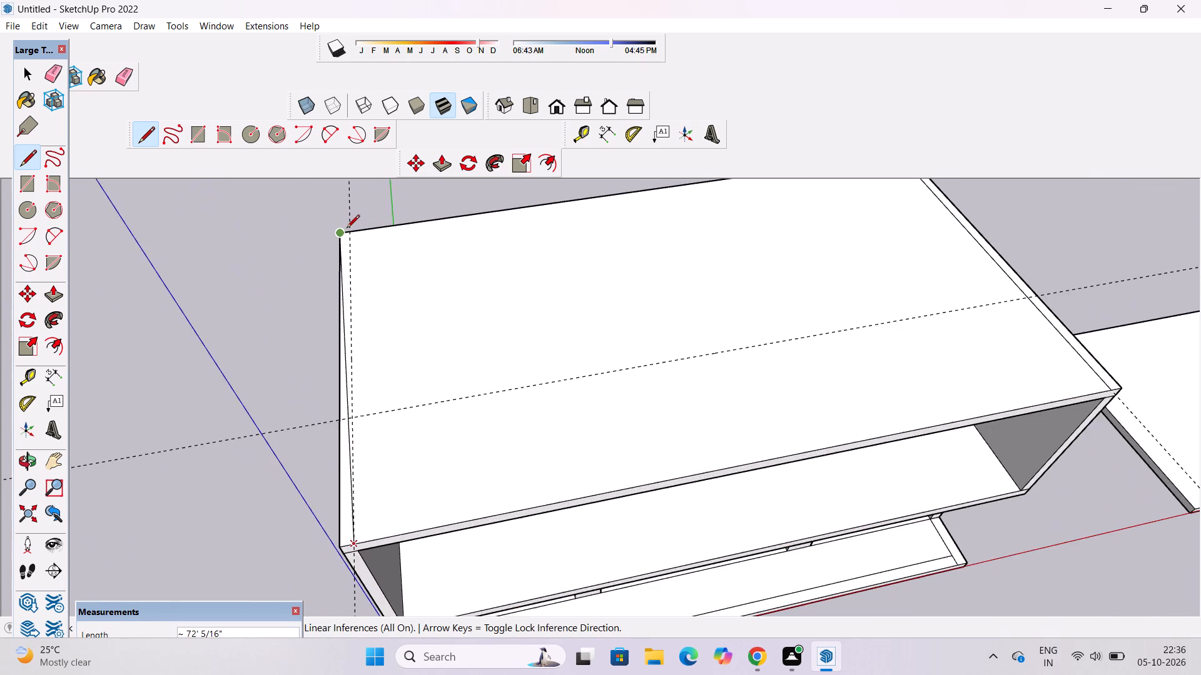
{"action": "scroll", "coordinate": [347, 229], "scroll_direction": "up", "scroll_amount": 6}
{"action": "left_click", "coordinate": [353, 231]}
{"action": "scroll", "coordinate": [323, 241], "scroll_direction": "down", "scroll_amount": 5}
{"action": "key", "text": "space"}
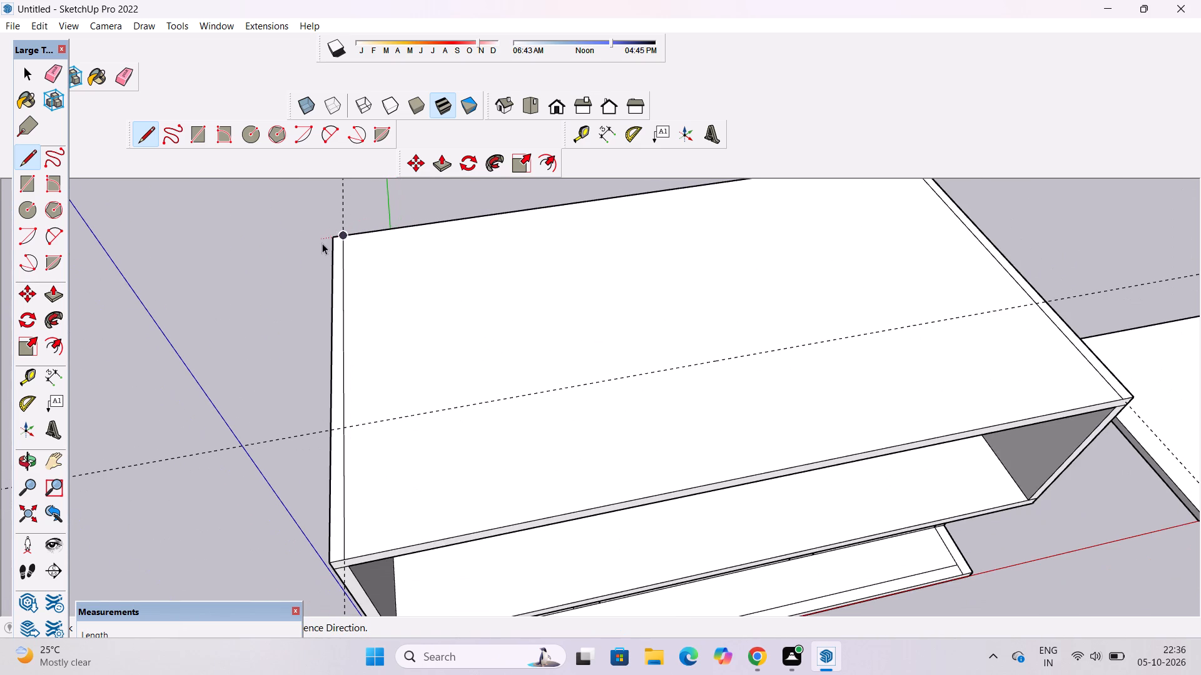
Erase the end guide on the side of the roof slab nearest the origin.
{"action": "type", "text": "e"}
{"action": "scroll", "coordinate": [322, 243], "scroll_direction": "down", "scroll_amount": 4}
{"action": "left_click", "coordinate": [338, 214]}
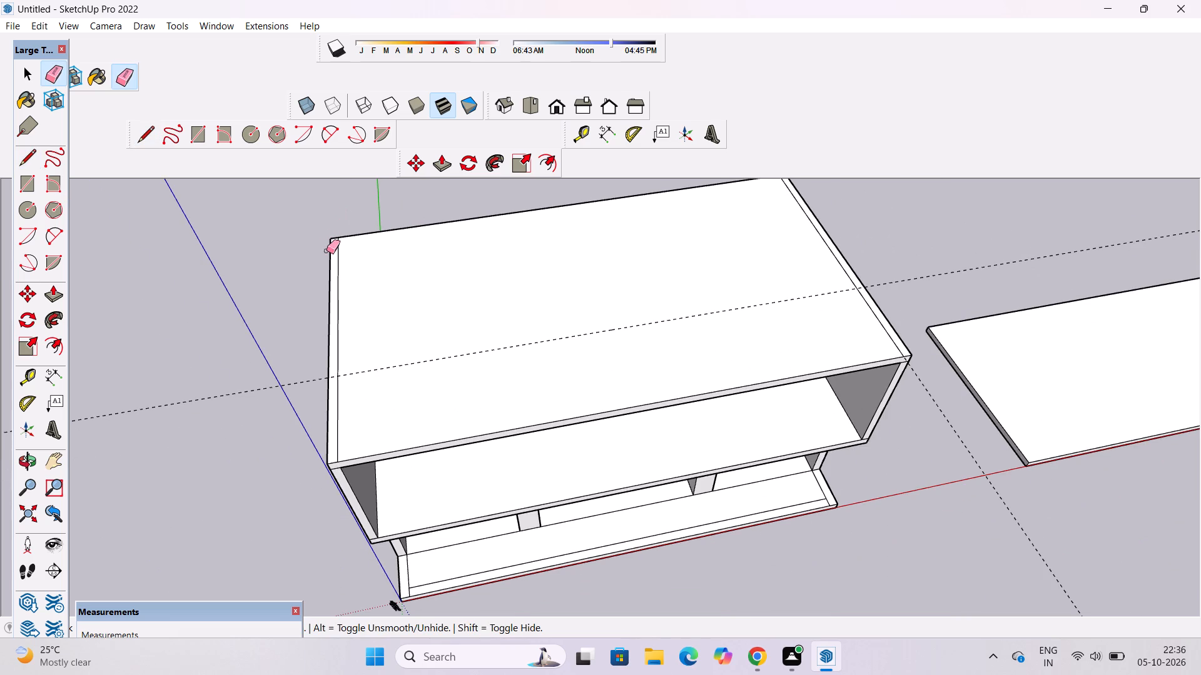
Draw a line across the upper roof slab's full length along the guide 23' back from its front edge.
{"action": "key", "text": "l"}
{"action": "scroll", "coordinate": [312, 274], "scroll_direction": "down", "scroll_amount": 3}
{"action": "scroll", "coordinate": [767, 314], "scroll_direction": "up", "scroll_amount": 7}
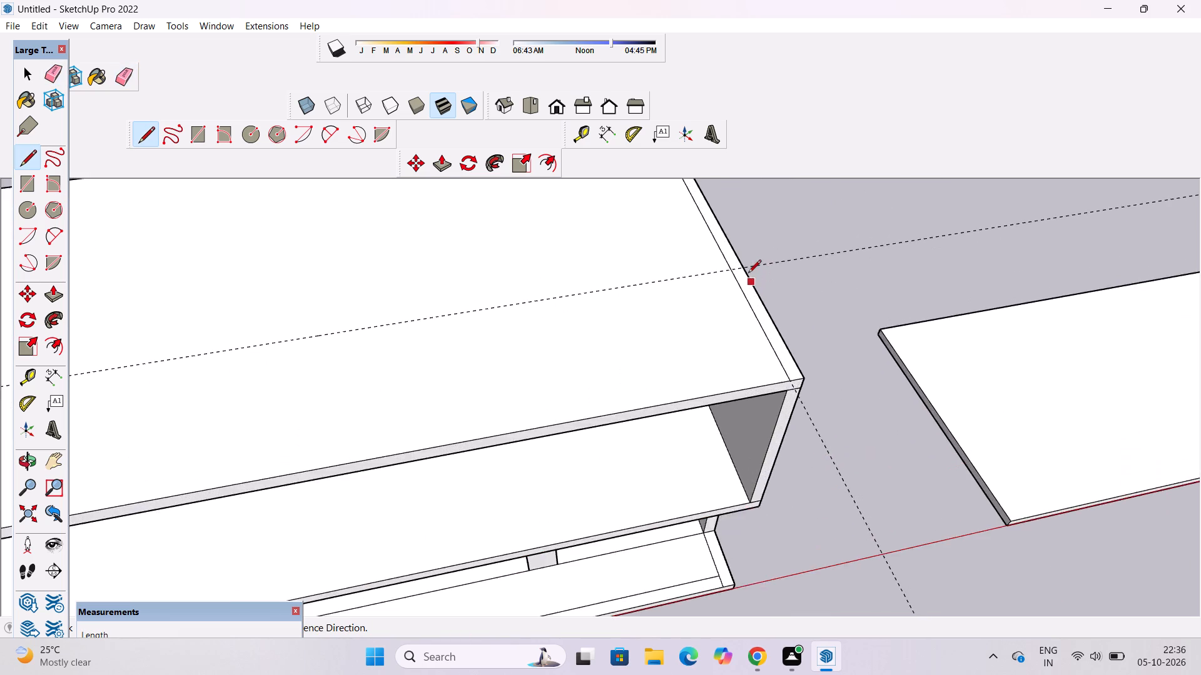
{"action": "scroll", "coordinate": [748, 274], "scroll_direction": "up", "scroll_amount": 8}
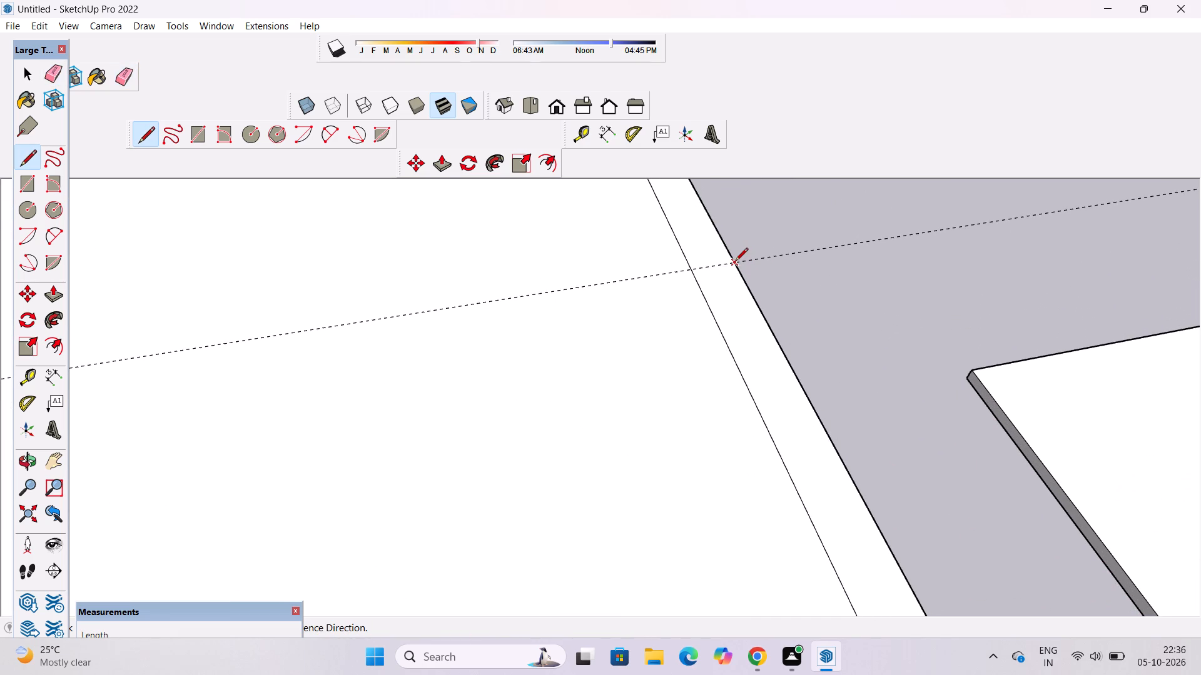
{"action": "left_click", "coordinate": [733, 264]}
{"action": "scroll", "coordinate": [755, 266], "scroll_direction": "down", "scroll_amount": 10}
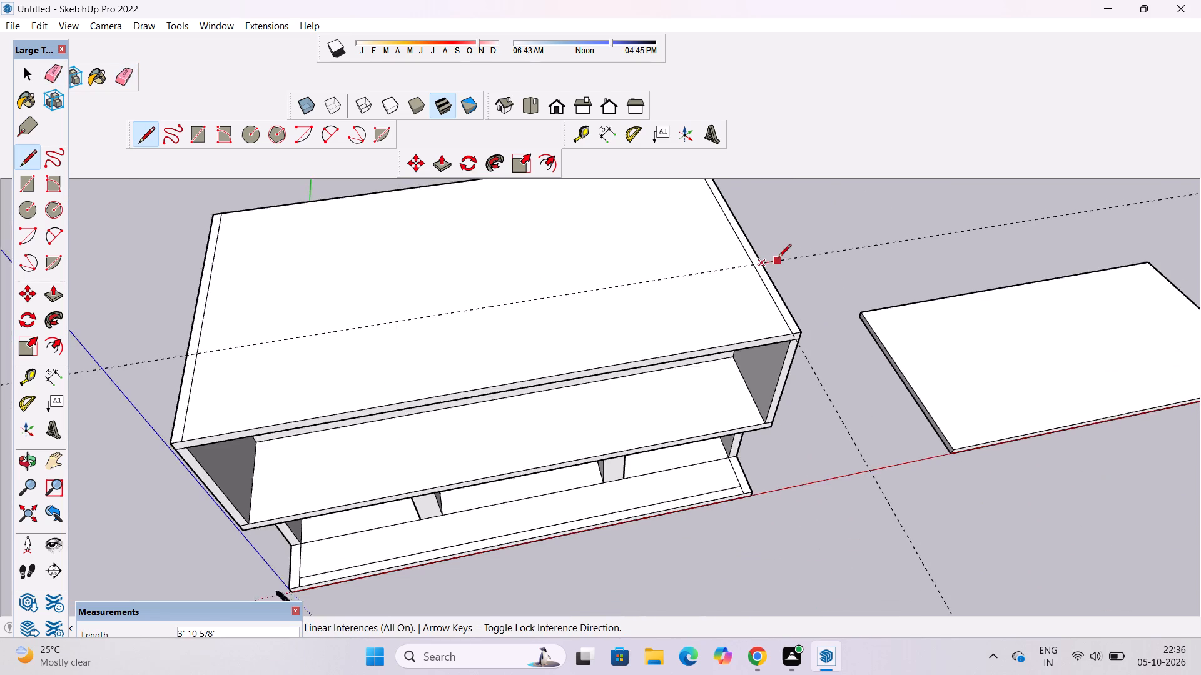
{"action": "scroll", "coordinate": [778, 258], "scroll_direction": "down", "scroll_amount": 5}
{"action": "scroll", "coordinate": [506, 302], "scroll_direction": "up", "scroll_amount": 6}
{"action": "scroll", "coordinate": [442, 316], "scroll_direction": "up", "scroll_amount": 2}
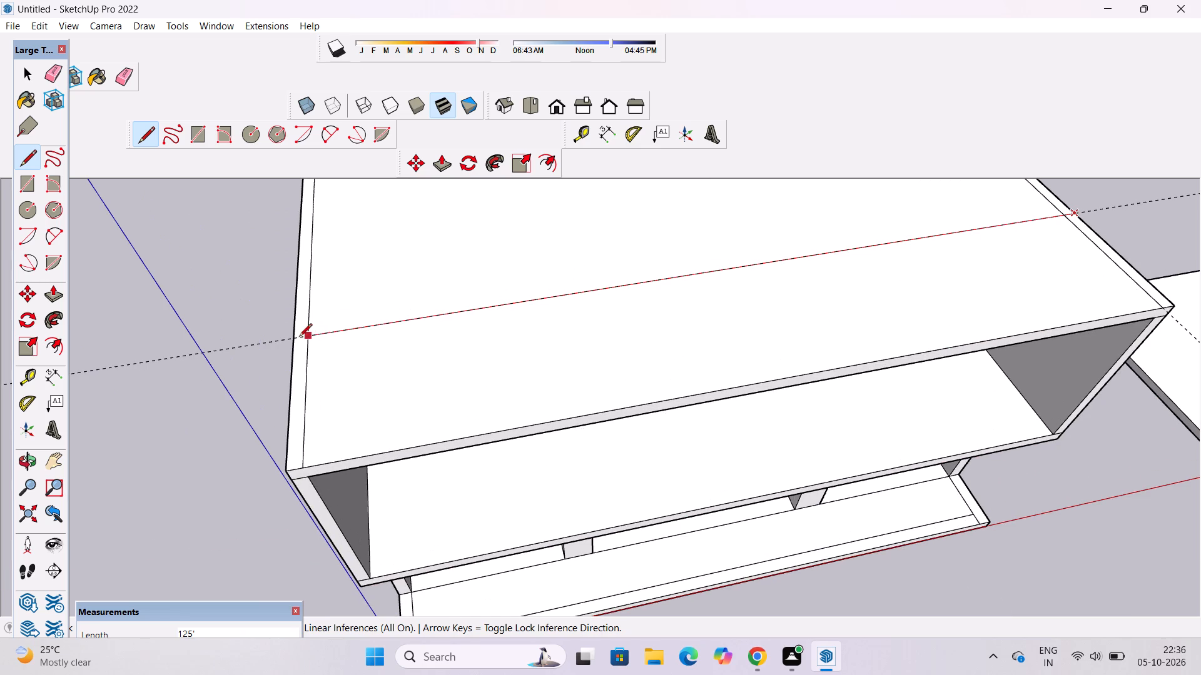
{"action": "left_click", "coordinate": [293, 339]}
Erase the lengthwise 23' guide and the remaining end guide.
{"action": "key", "text": "space"}
{"action": "type", "text": "e"}
{"action": "left_click_drag", "start_coordinate": [263, 327], "coordinate": [263, 335]}
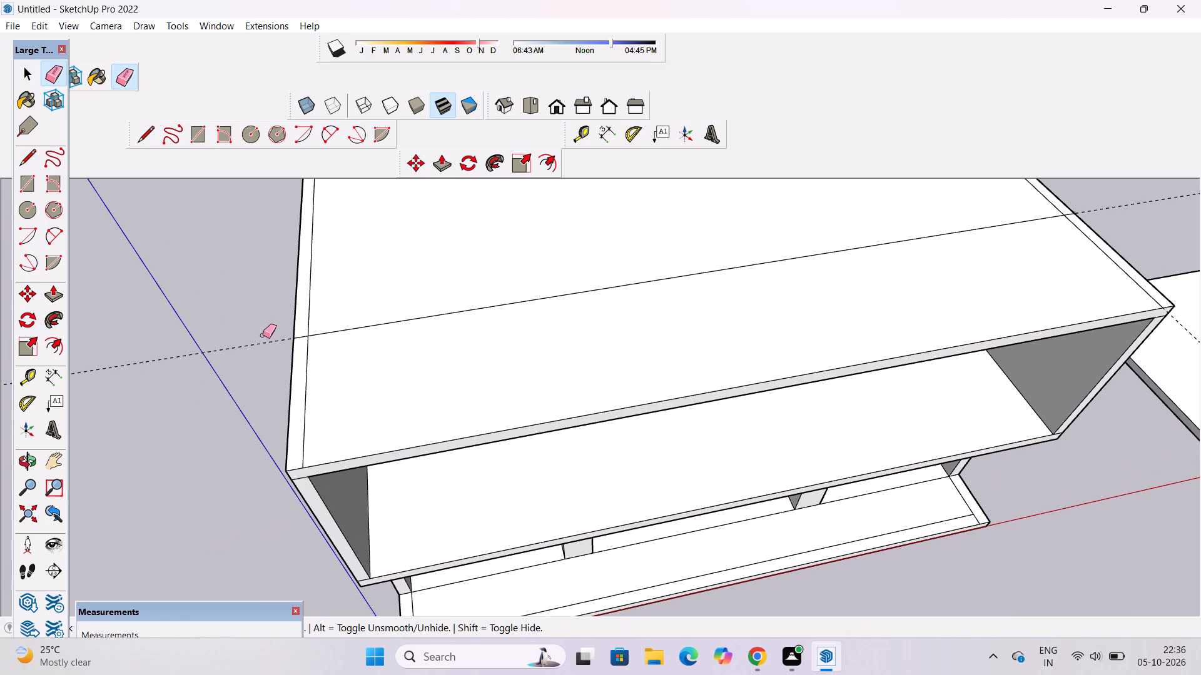
{"action": "left_click_drag", "start_coordinate": [263, 335], "coordinate": [261, 344]}
{"action": "scroll", "coordinate": [170, 359], "scroll_direction": "down", "scroll_amount": 7}
{"action": "key", "text": "space"}
{"action": "type", "text": "o"}
{"action": "left_click_drag", "start_coordinate": [513, 417], "coordinate": [511, 352]}
{"action": "left_click_drag", "start_coordinate": [511, 352], "coordinate": [445, 374], "text": "shift"}
{"action": "left_click_drag", "start_coordinate": [500, 396], "coordinate": [662, 435]}
{"action": "left_click_drag", "start_coordinate": [662, 435], "coordinate": [644, 435], "text": "shift"}
{"action": "key", "text": "e"}
{"action": "left_click_drag", "start_coordinate": [935, 384], "coordinate": [914, 416]}
{"action": "key", "text": "space"}
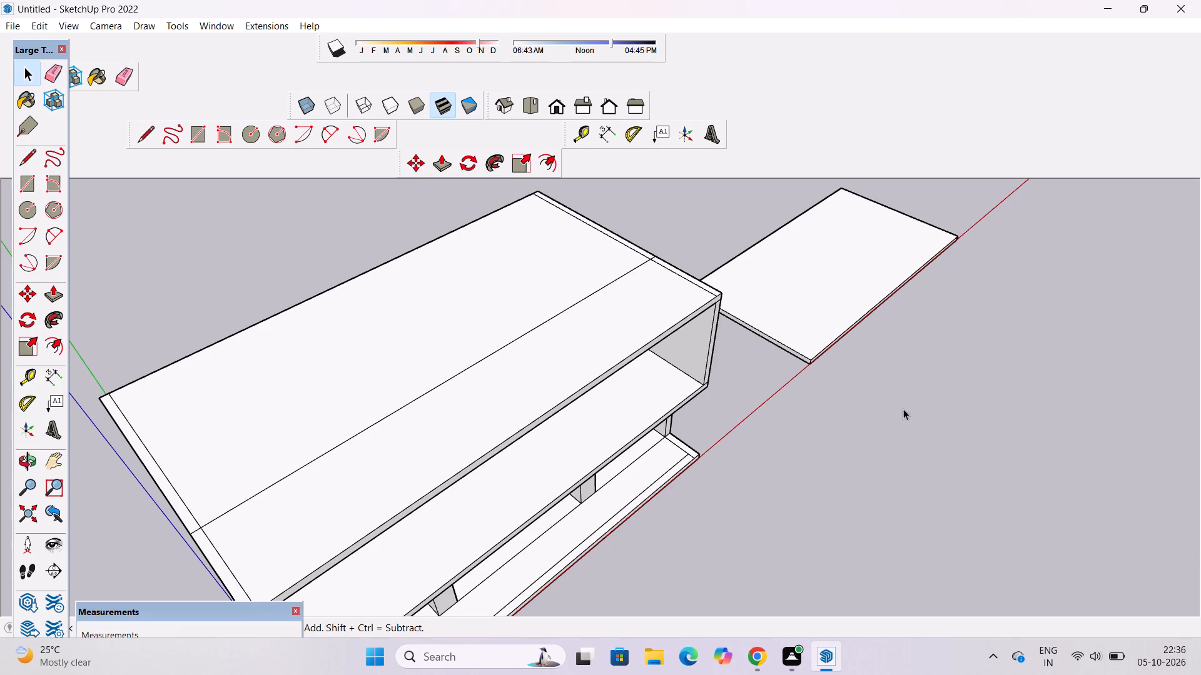
Examine the divided roof slab and the building from above and from its origin-side end.
{"action": "key", "text": "o"}
{"action": "left_click_drag", "start_coordinate": [888, 425], "coordinate": [729, 407]}
{"action": "left_click_drag", "start_coordinate": [694, 396], "coordinate": [742, 433]}
{"action": "left_click_drag", "start_coordinate": [742, 432], "coordinate": [791, 432]}
{"action": "left_click_drag", "start_coordinate": [791, 432], "coordinate": [689, 437]}
{"action": "left_click_drag", "start_coordinate": [674, 436], "coordinate": [763, 444], "text": "shift"}
{"action": "left_click_drag", "start_coordinate": [763, 444], "coordinate": [773, 482]}
{"action": "scroll", "coordinate": [722, 462], "scroll_direction": "down", "scroll_amount": 4}
{"action": "left_click_drag", "start_coordinate": [477, 464], "coordinate": [789, 507]}
{"action": "left_click_drag", "start_coordinate": [762, 507], "coordinate": [706, 482], "text": "shift"}
{"action": "left_click_drag", "start_coordinate": [701, 482], "coordinate": [610, 417]}
{"action": "left_click_drag", "start_coordinate": [619, 419], "coordinate": [654, 446], "text": "shift"}
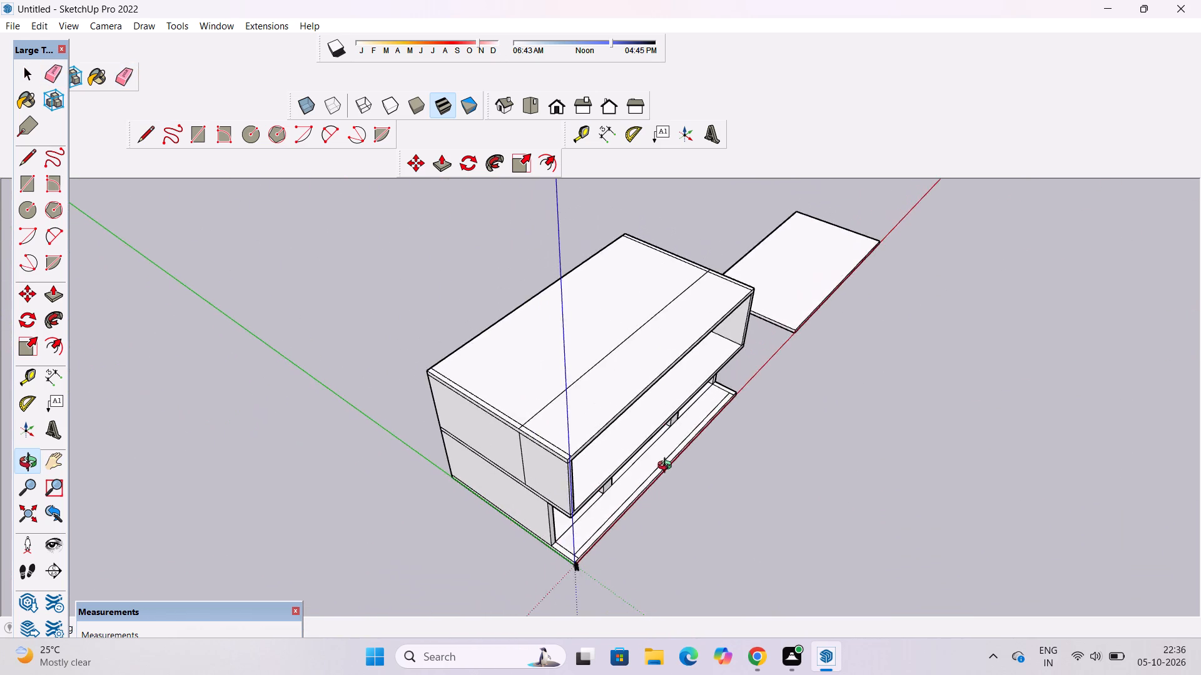
{"action": "left_click_drag", "start_coordinate": [654, 467], "coordinate": [610, 440]}
{"action": "scroll", "coordinate": [569, 417], "scroll_direction": "up", "scroll_amount": 5}
{"action": "left_click_drag", "start_coordinate": [616, 422], "coordinate": [689, 454], "text": "shift"}
{"action": "left_click_drag", "start_coordinate": [677, 466], "coordinate": [613, 439]}
{"action": "scroll", "coordinate": [592, 424], "scroll_direction": "up", "scroll_amount": 2}
{"action": "left_click_drag", "start_coordinate": [592, 424], "coordinate": [594, 429], "text": "shift"}
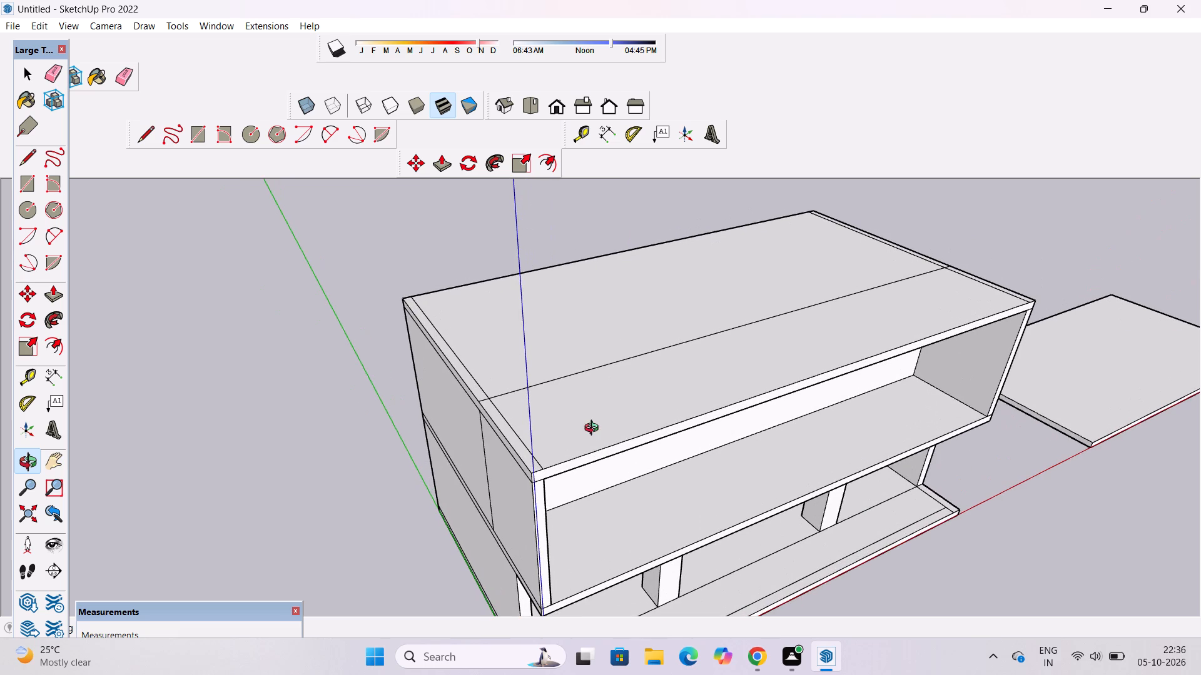
Push/Pull the rear part of the roof's end strip nearest the origin up 30'.
{"action": "key", "text": "space"}
{"action": "scroll", "coordinate": [469, 358], "scroll_direction": "up", "scroll_amount": 5}
{"action": "left_click", "coordinate": [437, 357]}
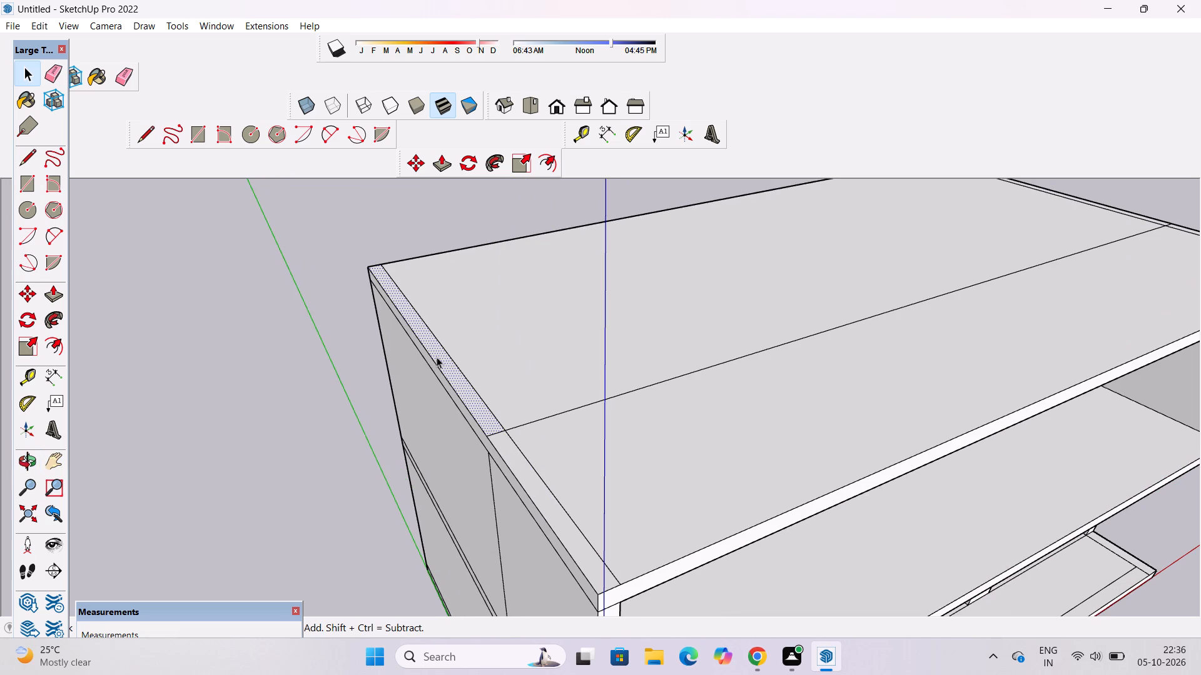
{"action": "key", "text": "p"}
{"action": "left_click", "coordinate": [437, 357]}
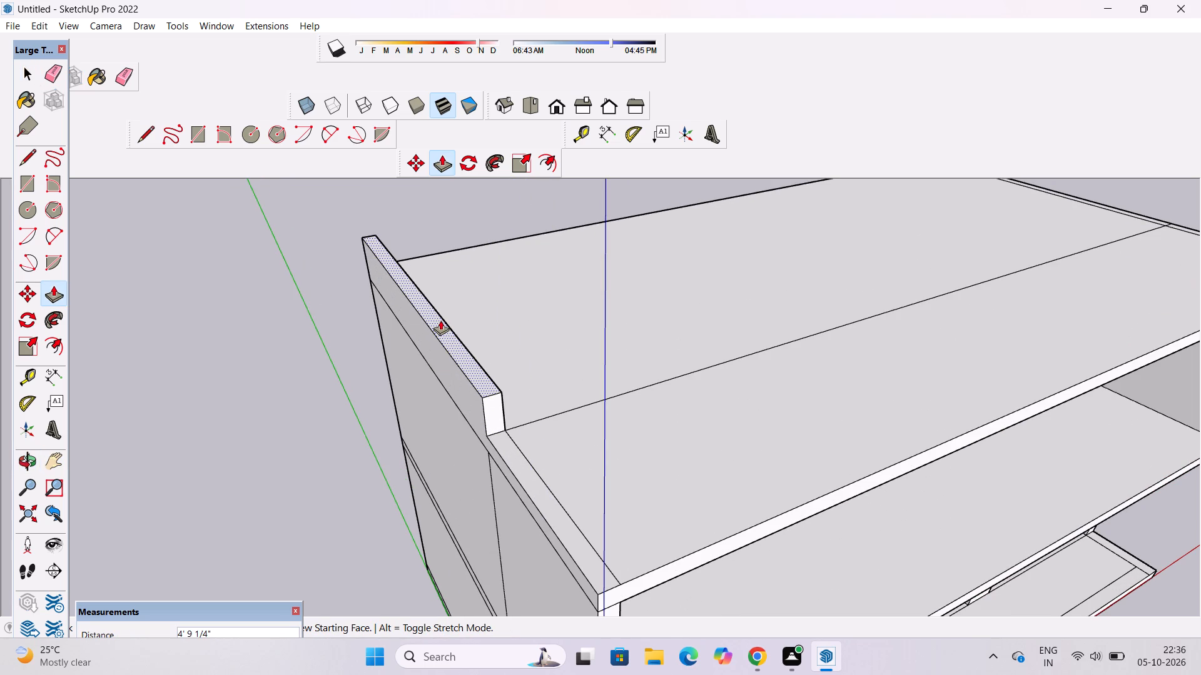
{"action": "type", "text": "30'"}
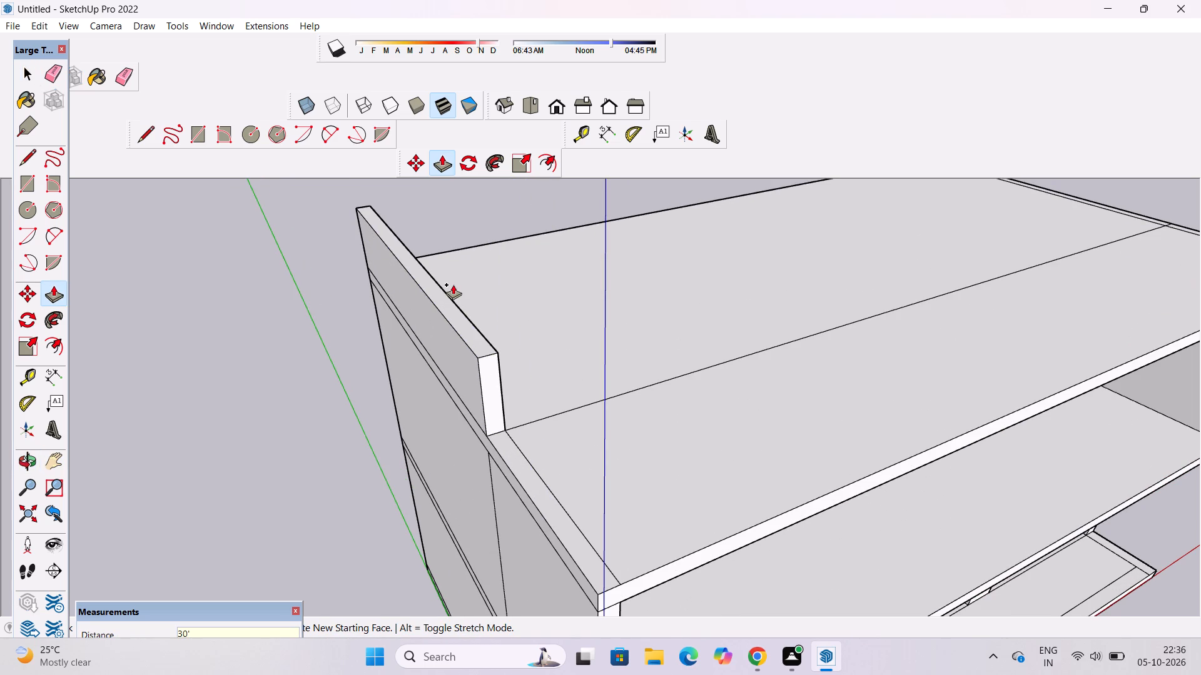
{"action": "key", "text": "Return"}
Push/Pull the large rear roof face between the end strips up 30', level with the raised end strip.
{"action": "scroll", "coordinate": [436, 292], "scroll_direction": "down", "scroll_amount": 10}
{"action": "scroll", "coordinate": [455, 289], "scroll_direction": "up", "scroll_amount": 4}
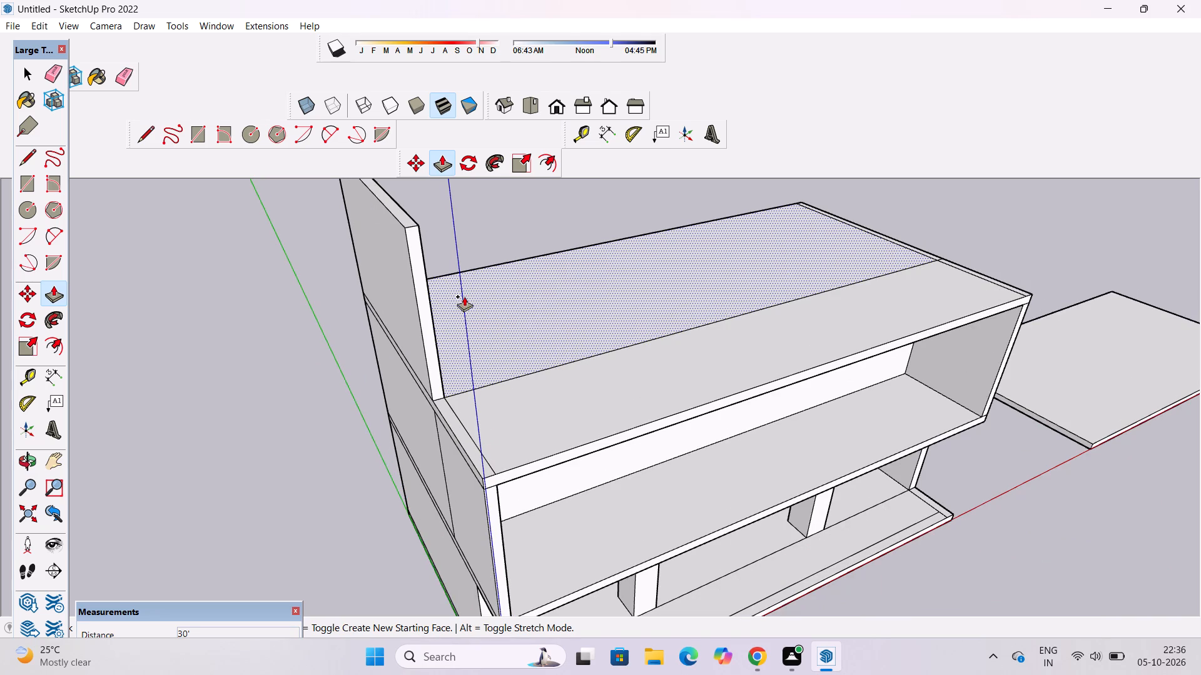
{"action": "left_click", "coordinate": [479, 304]}
{"action": "left_click", "coordinate": [407, 222]}
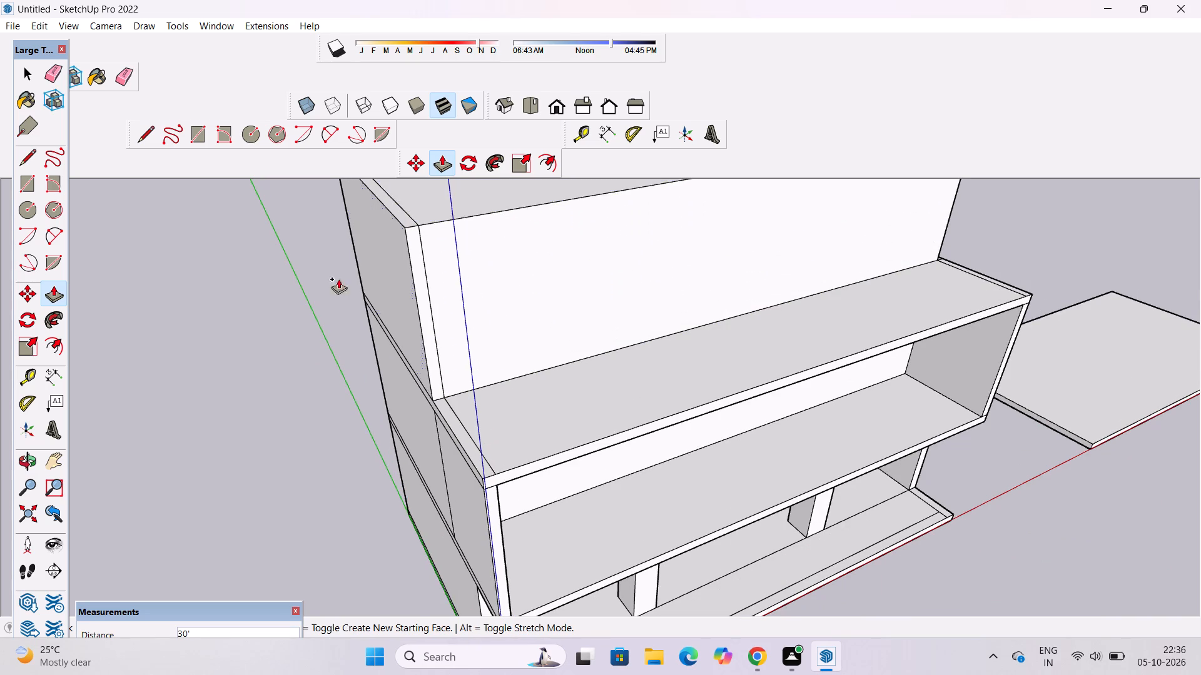
Push/Pull the rear part of the opposite end strip up 30', level with the raised block.
{"action": "scroll", "coordinate": [226, 313], "scroll_direction": "down", "scroll_amount": 6}
{"action": "key", "text": "o"}
{"action": "left_click_drag", "start_coordinate": [782, 266], "coordinate": [634, 257]}
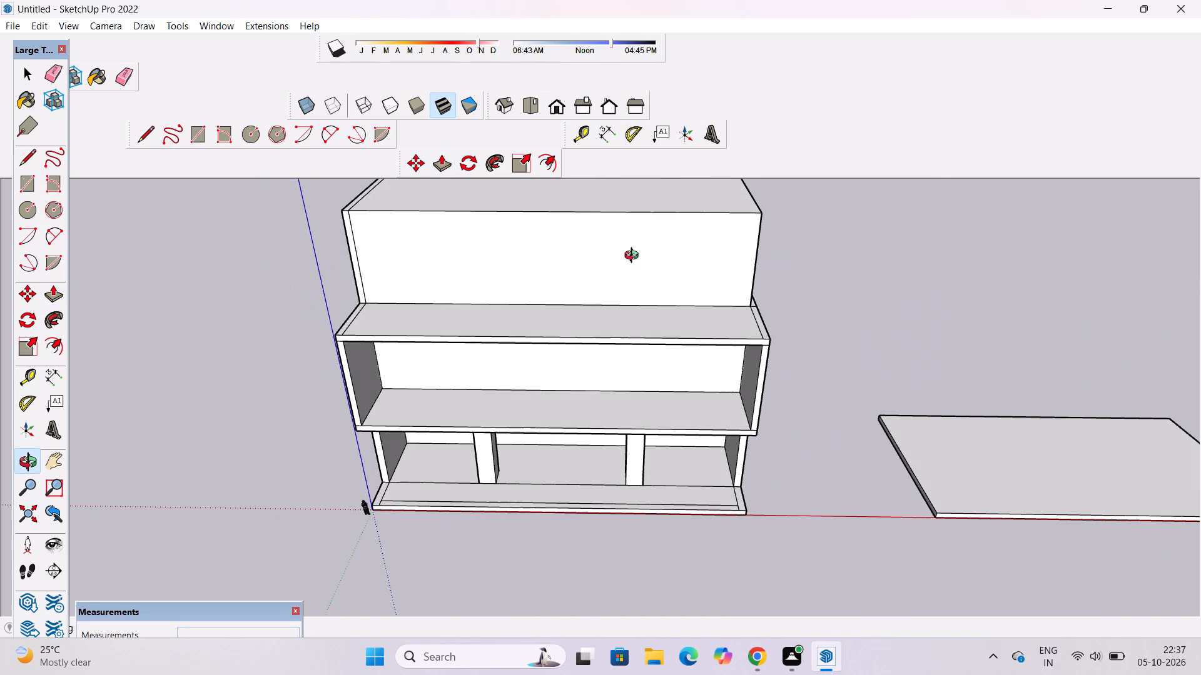
{"action": "left_click_drag", "start_coordinate": [762, 270], "coordinate": [698, 270], "text": "shift"}
{"action": "left_click_drag", "start_coordinate": [736, 271], "coordinate": [584, 316]}
{"action": "scroll", "coordinate": [694, 306], "scroll_direction": "up", "scroll_amount": 3}
{"action": "left_click_drag", "start_coordinate": [676, 311], "coordinate": [639, 326], "text": "shift"}
{"action": "left_click_drag", "start_coordinate": [649, 330], "coordinate": [578, 361], "text": "shift"}
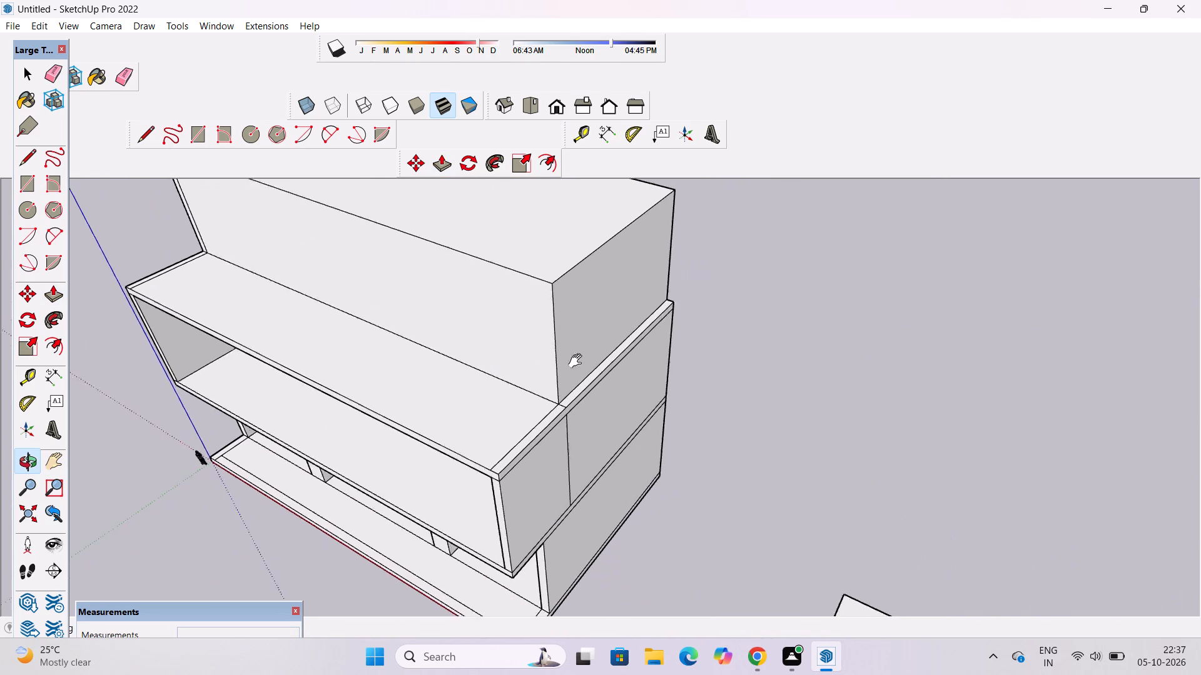
{"action": "left_click_drag", "start_coordinate": [578, 361], "coordinate": [550, 373], "text": "shift"}
{"action": "scroll", "coordinate": [628, 334], "scroll_direction": "up", "scroll_amount": 1}
{"action": "key", "text": "p"}
{"action": "scroll", "coordinate": [580, 367], "scroll_direction": "up", "scroll_amount": 2}
{"action": "left_click", "coordinate": [579, 367]}
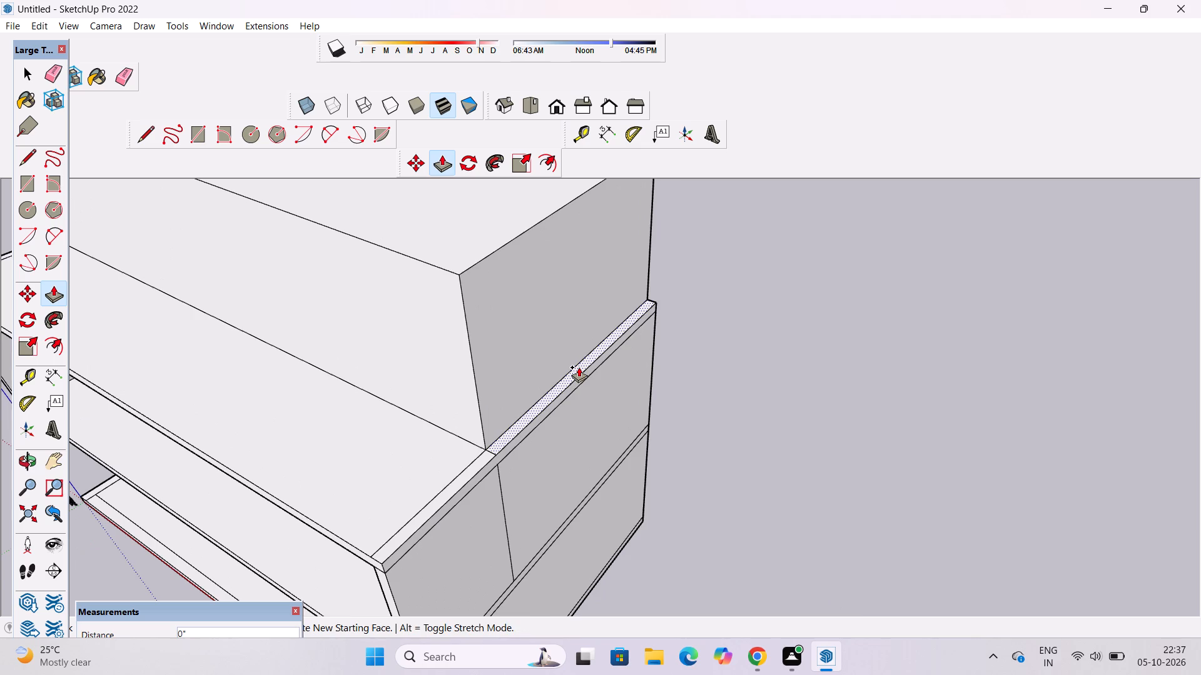
{"action": "scroll", "coordinate": [577, 361], "scroll_direction": "down", "scroll_amount": 5}
{"action": "left_click", "coordinate": [498, 290]}
{"action": "scroll", "coordinate": [664, 254], "scroll_direction": "down", "scroll_amount": 6}
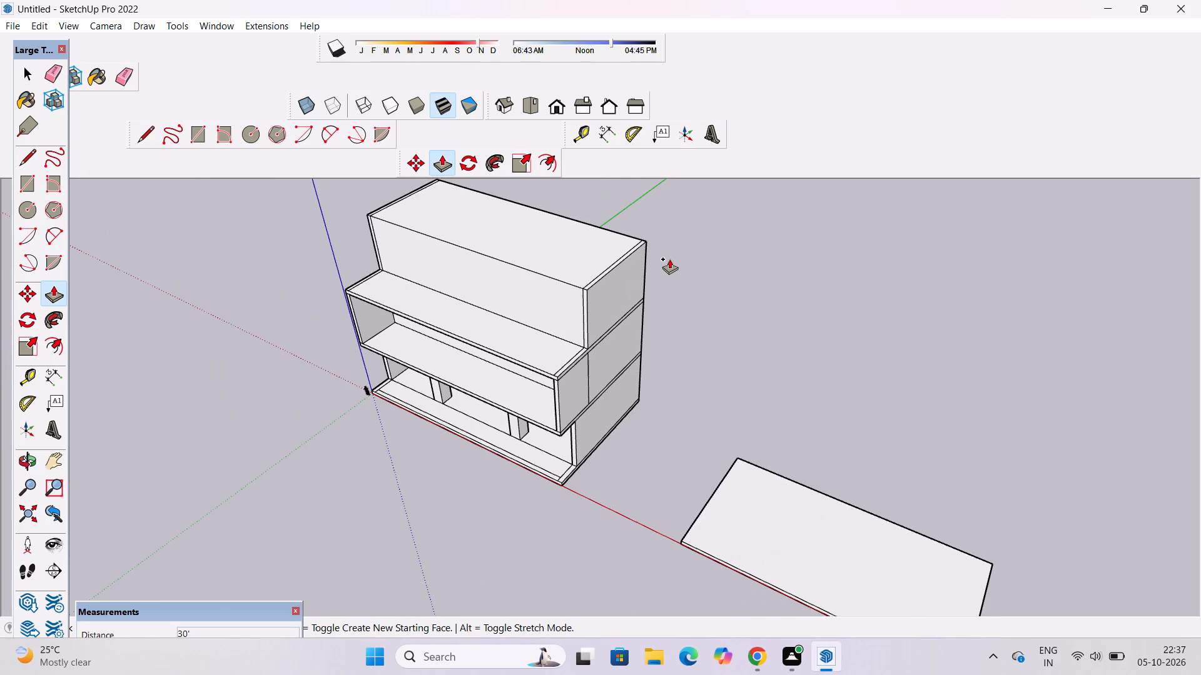
Copy the separate ground slab onto the new third storey, with its lower rear corner at the block's top rear corner nearest the origin.
{"action": "key", "text": "o"}
{"action": "left_click_drag", "start_coordinate": [499, 316], "coordinate": [693, 329]}
{"action": "left_click_drag", "start_coordinate": [547, 369], "coordinate": [694, 356], "text": "shift"}
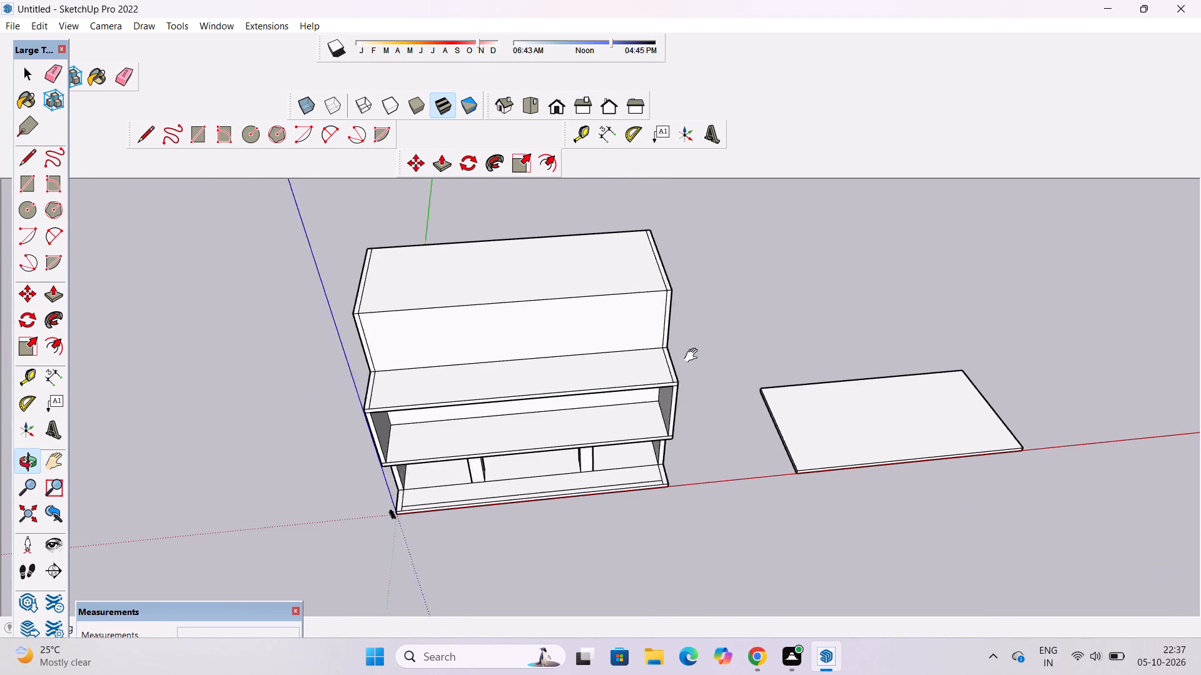
{"action": "left_click_drag", "start_coordinate": [694, 356], "coordinate": [709, 356], "text": "shift"}
{"action": "left_click_drag", "start_coordinate": [650, 370], "coordinate": [844, 392]}
{"action": "scroll", "coordinate": [789, 358], "scroll_direction": "down", "scroll_amount": 3, "text": "shift"}
{"action": "left_click_drag", "start_coordinate": [749, 342], "coordinate": [611, 380], "text": "shift"}
{"action": "key", "text": "space"}
{"action": "scroll", "coordinate": [688, 358], "scroll_direction": "up", "scroll_amount": 5}
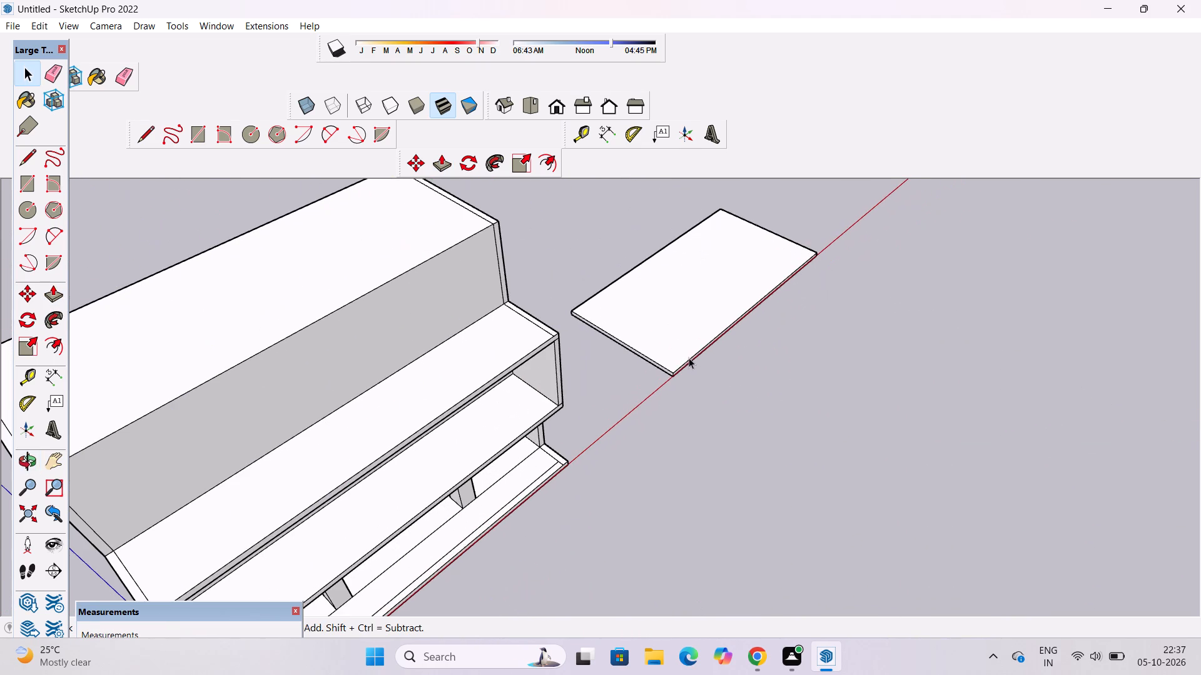
{"action": "left_click", "coordinate": [641, 328]}
{"action": "scroll", "coordinate": [597, 365], "scroll_direction": "up", "scroll_amount": 5}
{"action": "key", "text": "m"}
{"action": "scroll", "coordinate": [579, 309], "scroll_direction": "up", "scroll_amount": 9}
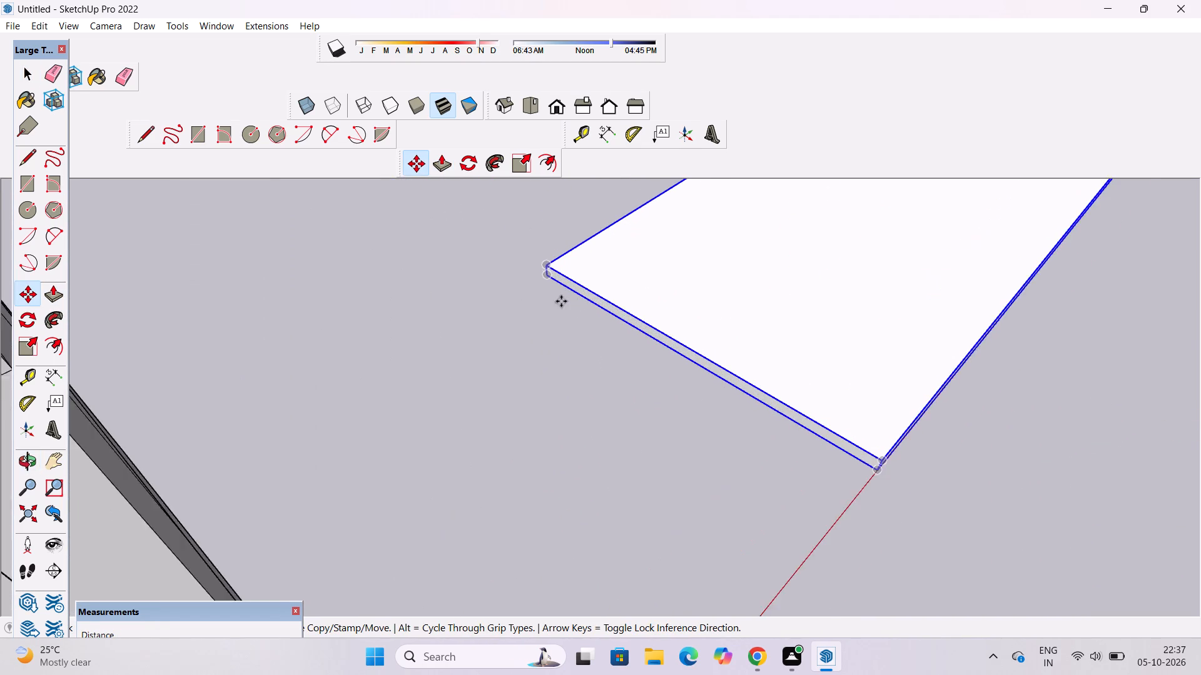
{"action": "left_click", "coordinate": [544, 272]}
{"action": "scroll", "coordinate": [632, 327], "scroll_direction": "down", "scroll_amount": 11}
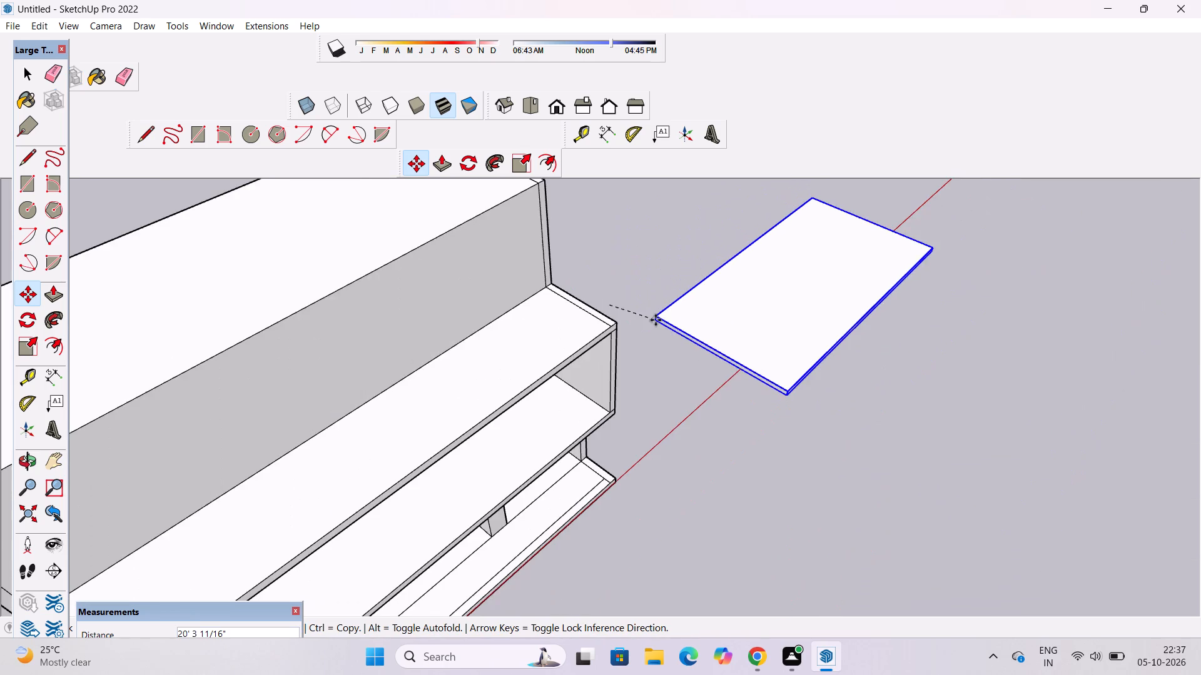
{"action": "scroll", "coordinate": [657, 321], "scroll_direction": "down", "scroll_amount": 11}
{"action": "scroll", "coordinate": [455, 301], "scroll_direction": "up", "scroll_amount": 5}
{"action": "scroll", "coordinate": [543, 339], "scroll_direction": "up", "scroll_amount": 11}
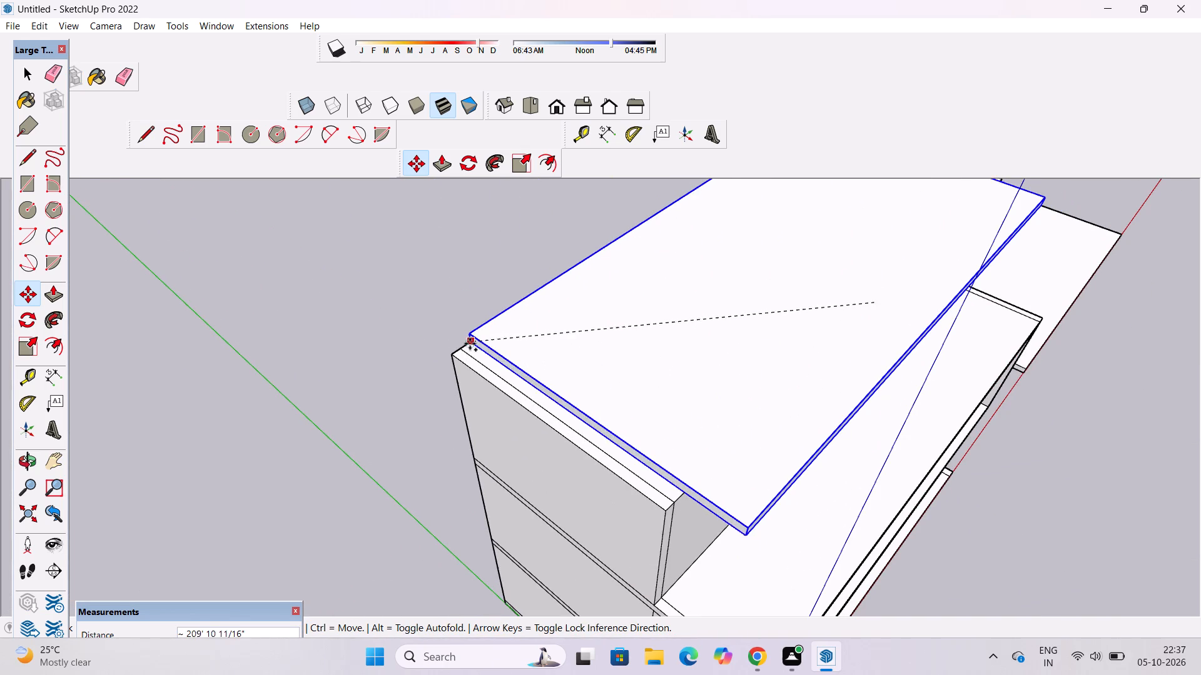
{"action": "left_click", "coordinate": [449, 353]}
Explode the copied slab group on top of the third storey.
{"action": "key", "text": "space"}
{"action": "type", "text": "o"}
{"action": "scroll", "coordinate": [474, 352], "scroll_direction": "down", "scroll_amount": 6}
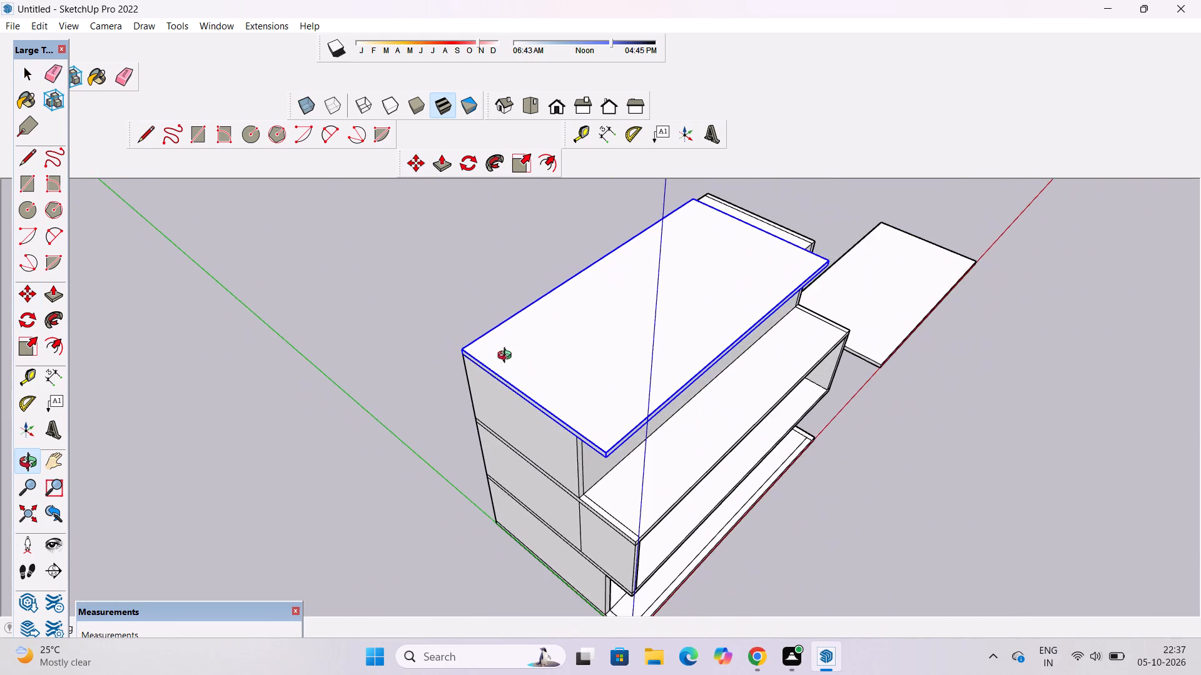
{"action": "left_click_drag", "start_coordinate": [569, 384], "coordinate": [528, 307]}
{"action": "left_click_drag", "start_coordinate": [544, 339], "coordinate": [508, 307], "text": "shift"}
{"action": "left_click_drag", "start_coordinate": [515, 309], "coordinate": [462, 332], "text": "shift"}
{"action": "left_click_drag", "start_coordinate": [478, 350], "coordinate": [549, 392]}
{"action": "left_click_drag", "start_coordinate": [549, 392], "coordinate": [547, 388], "text": "shift"}
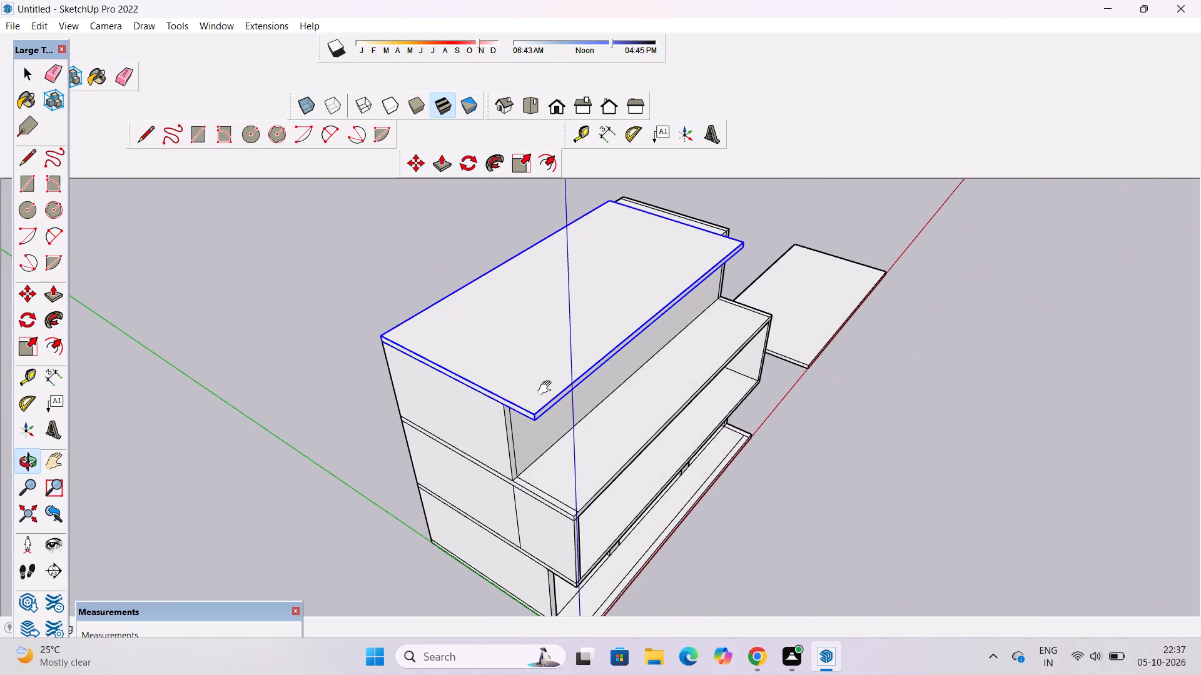
{"action": "left_click_drag", "start_coordinate": [547, 388], "coordinate": [537, 383], "text": "shift"}
{"action": "key", "text": "space"}
{"action": "right_click", "coordinate": [525, 332]}
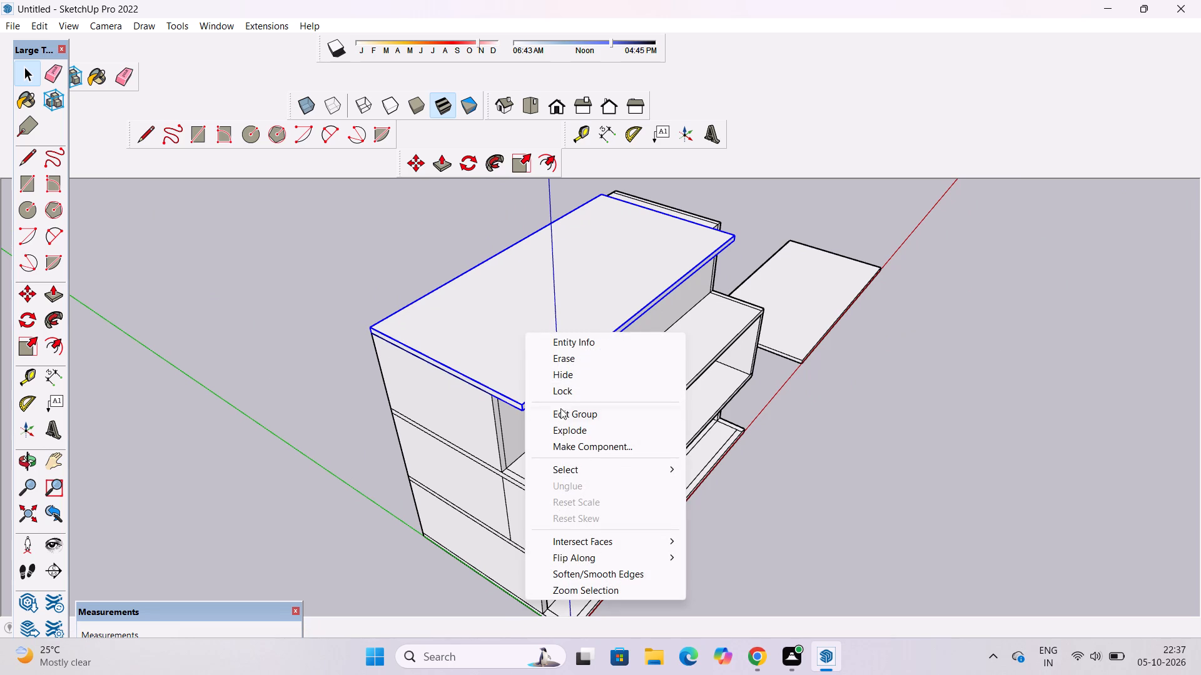
{"action": "left_click", "coordinate": [567, 428]}
{"action": "left_click", "coordinate": [857, 429]}
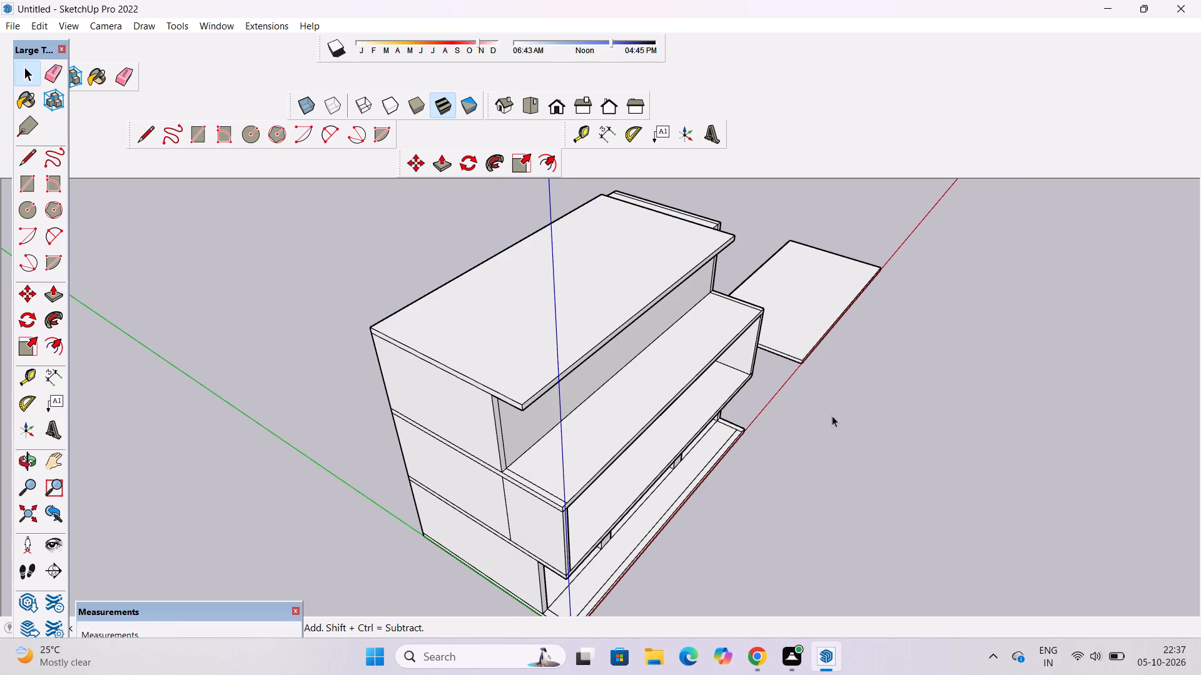
Push/Pull the roof slab's short end face, at the end away from the origin, 10' out to the building's end wall.
{"action": "key", "text": "space"}
{"action": "key", "text": "o"}
{"action": "scroll", "coordinate": [712, 392], "scroll_direction": "up", "scroll_amount": 3}
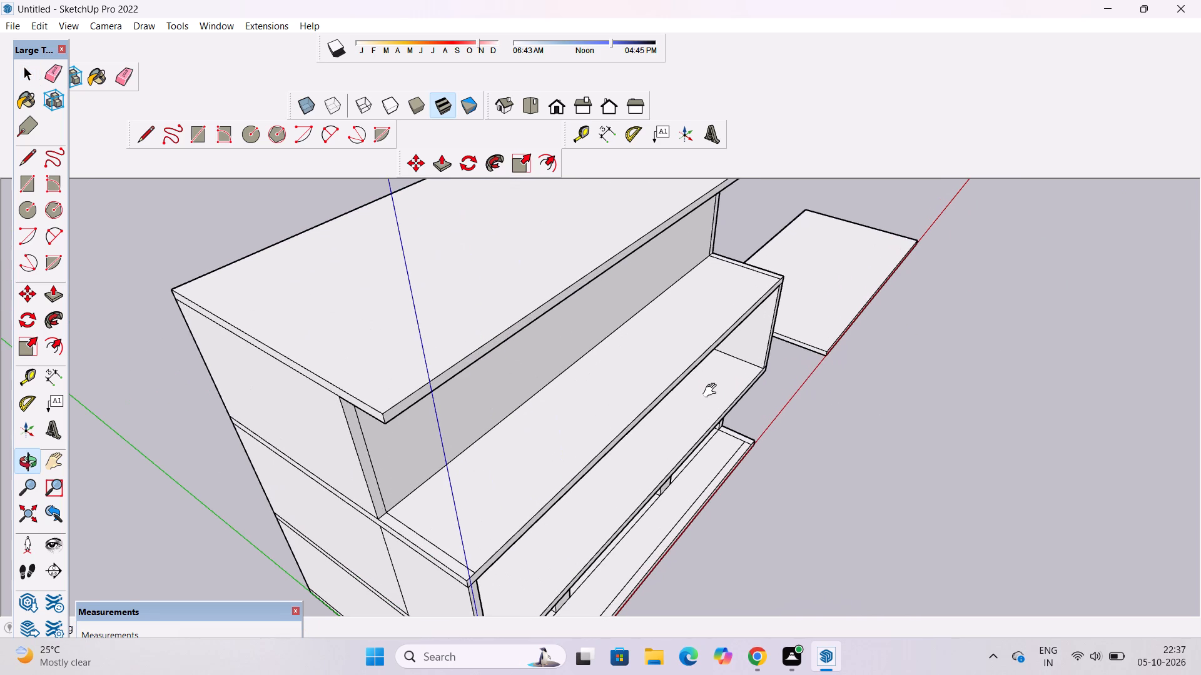
{"action": "left_click_drag", "start_coordinate": [712, 391], "coordinate": [683, 398], "text": "shift"}
{"action": "left_click_drag", "start_coordinate": [714, 413], "coordinate": [669, 400]}
{"action": "left_click_drag", "start_coordinate": [668, 397], "coordinate": [682, 425], "text": "shift"}
{"action": "left_click_drag", "start_coordinate": [686, 427], "coordinate": [629, 362], "text": "shift"}
{"action": "left_click_drag", "start_coordinate": [756, 378], "coordinate": [659, 342]}
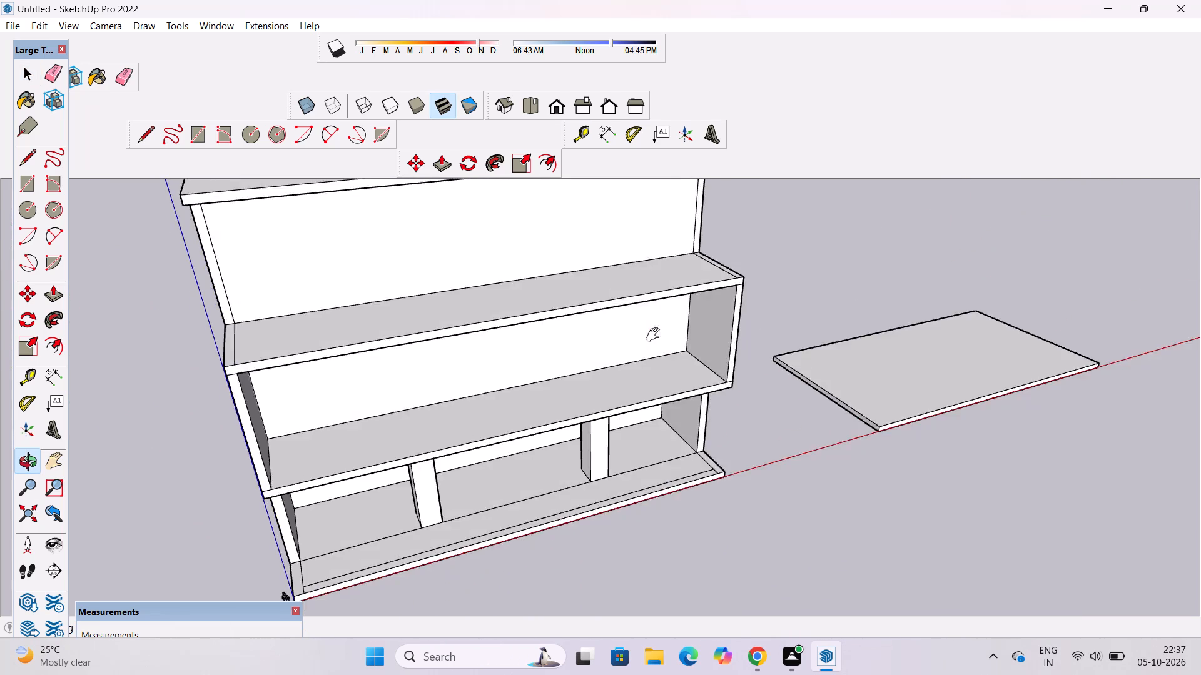
{"action": "left_click_drag", "start_coordinate": [660, 340], "coordinate": [712, 439], "text": "shift"}
{"action": "left_click_drag", "start_coordinate": [711, 440], "coordinate": [617, 380]}
{"action": "scroll", "coordinate": [759, 321], "scroll_direction": "up", "scroll_amount": 4}
{"action": "left_click_drag", "start_coordinate": [756, 330], "coordinate": [629, 437]}
{"action": "left_click_drag", "start_coordinate": [744, 363], "coordinate": [746, 384], "text": "shift"}
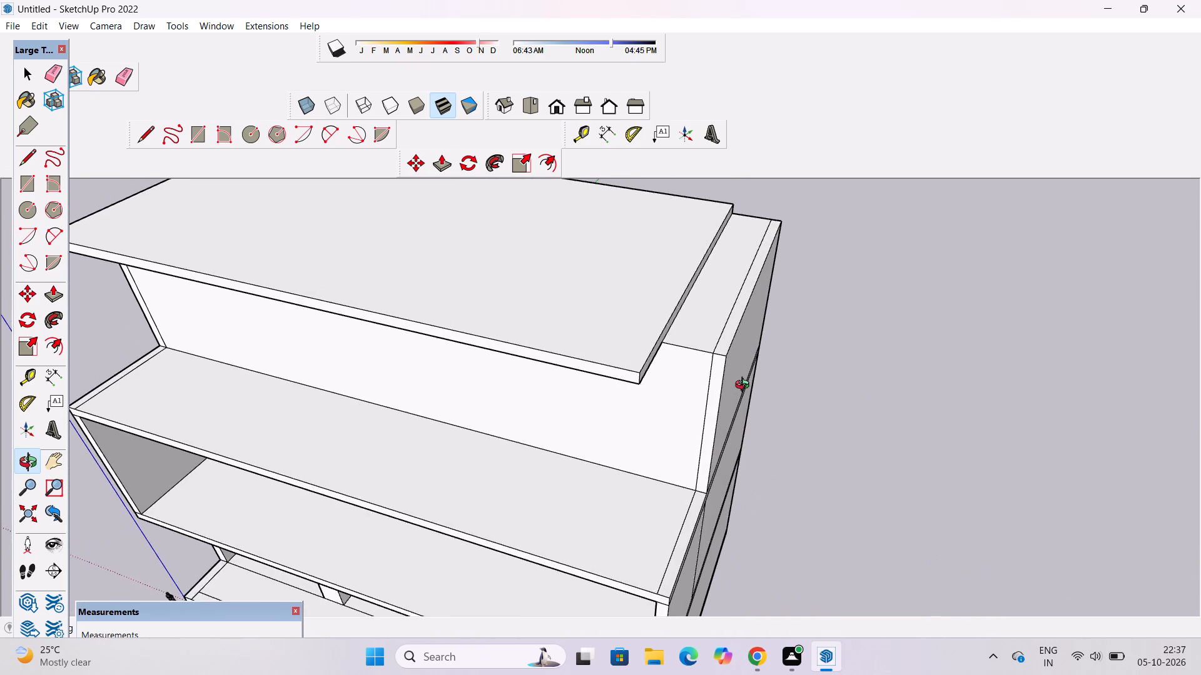
{"action": "left_click_drag", "start_coordinate": [745, 386], "coordinate": [701, 380]}
{"action": "left_click_drag", "start_coordinate": [728, 361], "coordinate": [725, 370], "text": "shift"}
{"action": "scroll", "coordinate": [725, 370], "scroll_direction": "down", "scroll_amount": 2}
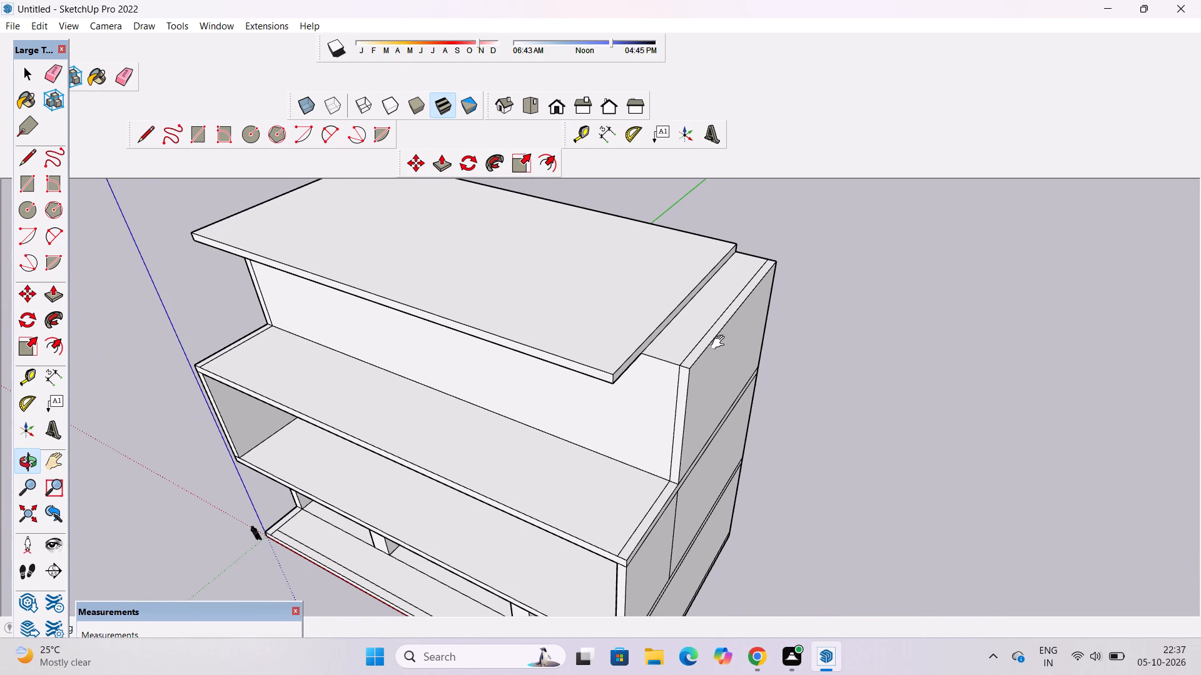
{"action": "scroll", "coordinate": [721, 340], "scroll_direction": "down", "scroll_amount": 2, "text": "shift"}
{"action": "left_click", "coordinate": [743, 349], "text": "shift"}
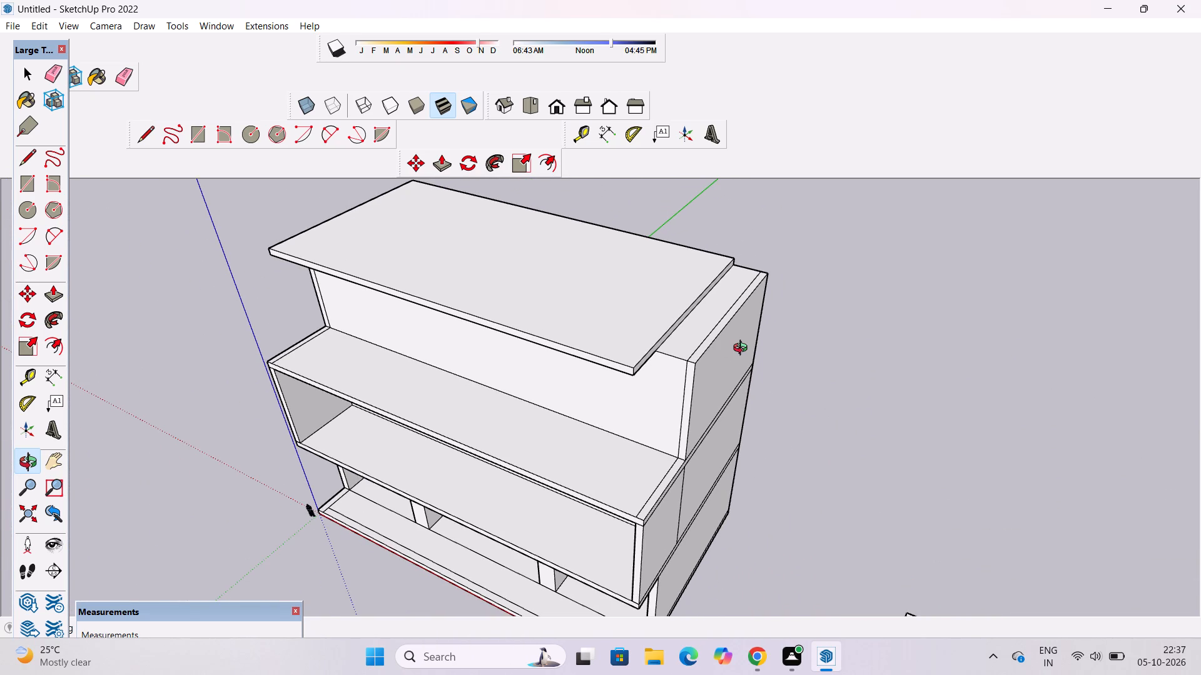
{"action": "scroll", "coordinate": [743, 349], "scroll_direction": "down", "scroll_amount": 2}
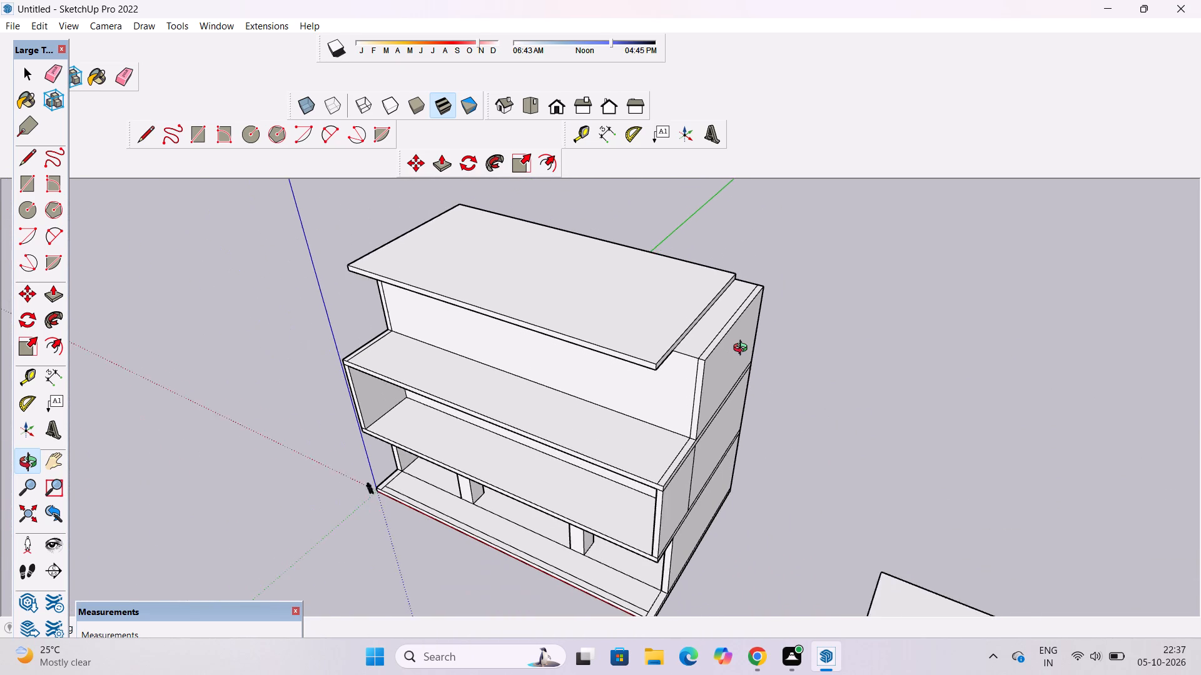
{"action": "scroll", "coordinate": [743, 349], "scroll_direction": "down", "scroll_amount": 1}
{"action": "left_click_drag", "start_coordinate": [778, 342], "coordinate": [789, 369]}
{"action": "scroll", "coordinate": [781, 362], "scroll_direction": "up", "scroll_amount": 3}
{"action": "left_click_drag", "start_coordinate": [779, 364], "coordinate": [782, 402], "text": "shift"}
{"action": "left_click_drag", "start_coordinate": [782, 403], "coordinate": [709, 357]}
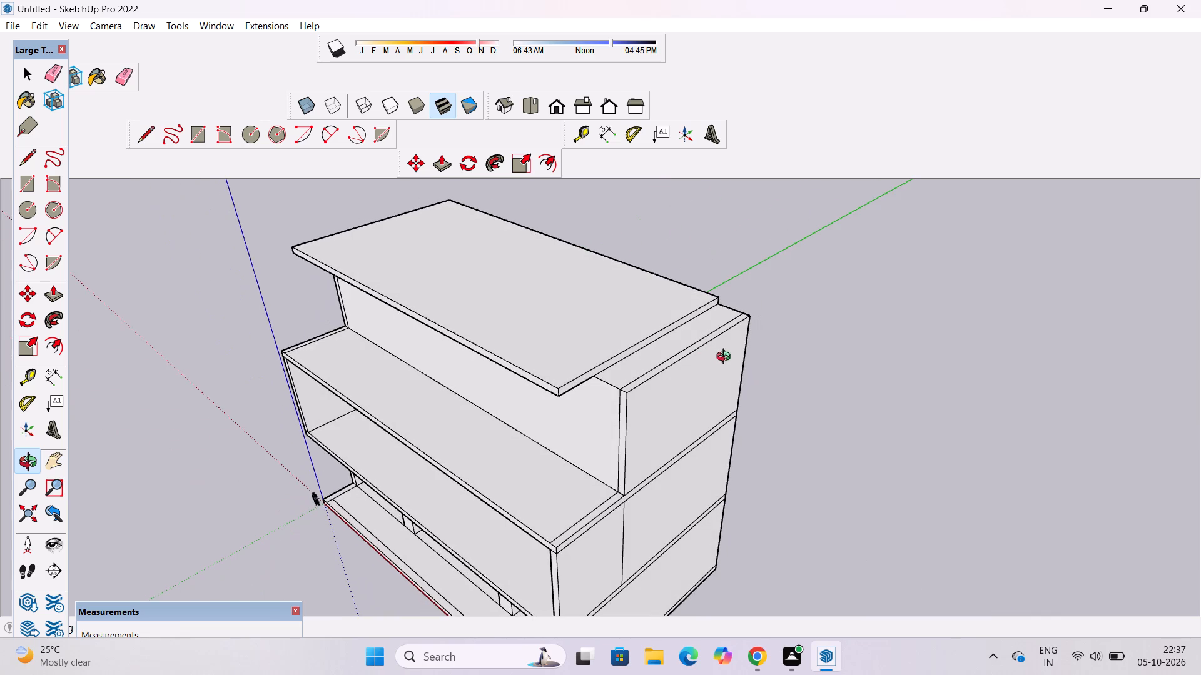
{"action": "left_click_drag", "start_coordinate": [750, 380], "coordinate": [719, 368]}
{"action": "left_click_drag", "start_coordinate": [726, 369], "coordinate": [740, 404], "text": "shift"}
{"action": "left_click_drag", "start_coordinate": [742, 406], "coordinate": [702, 389]}
{"action": "scroll", "coordinate": [711, 367], "scroll_direction": "up", "scroll_amount": 4}
{"action": "left_click", "coordinate": [711, 366], "text": "shift"}
{"action": "left_click_drag", "start_coordinate": [699, 377], "coordinate": [669, 422]}
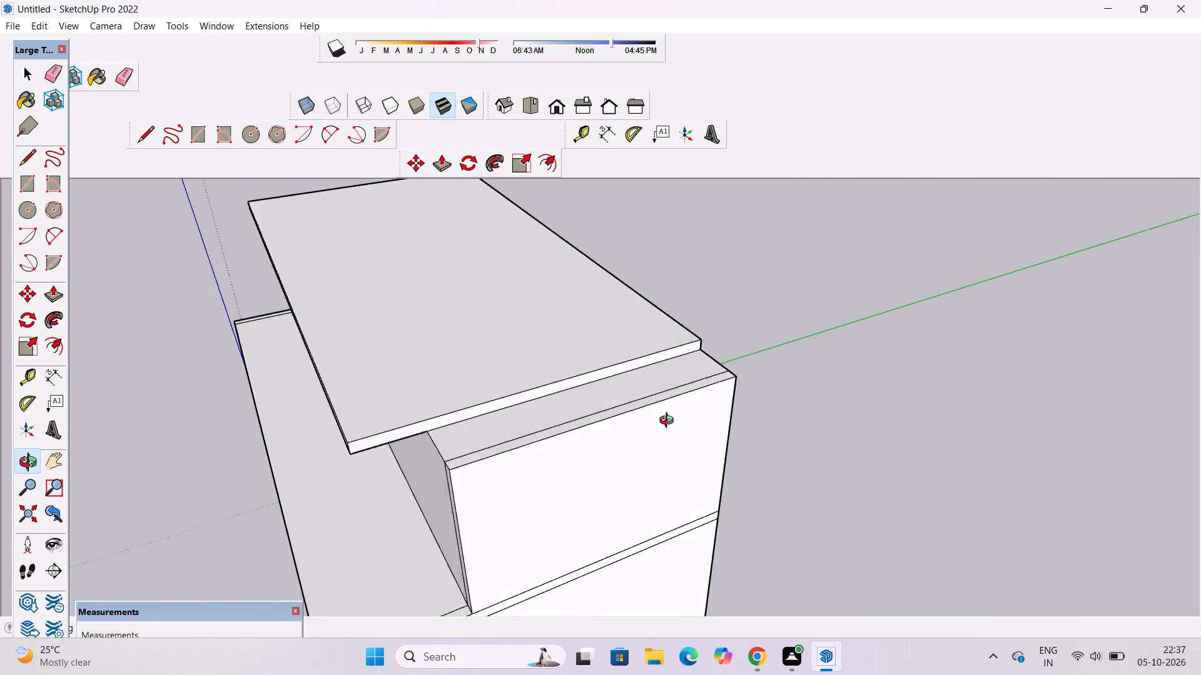
{"action": "left_click_drag", "start_coordinate": [669, 422], "coordinate": [668, 424]}
{"action": "left_click_drag", "start_coordinate": [666, 424], "coordinate": [676, 382], "text": "shift"}
{"action": "left_click_drag", "start_coordinate": [678, 382], "coordinate": [677, 391]}
{"action": "key", "text": "p"}
{"action": "scroll", "coordinate": [674, 364], "scroll_direction": "up", "scroll_amount": 4}
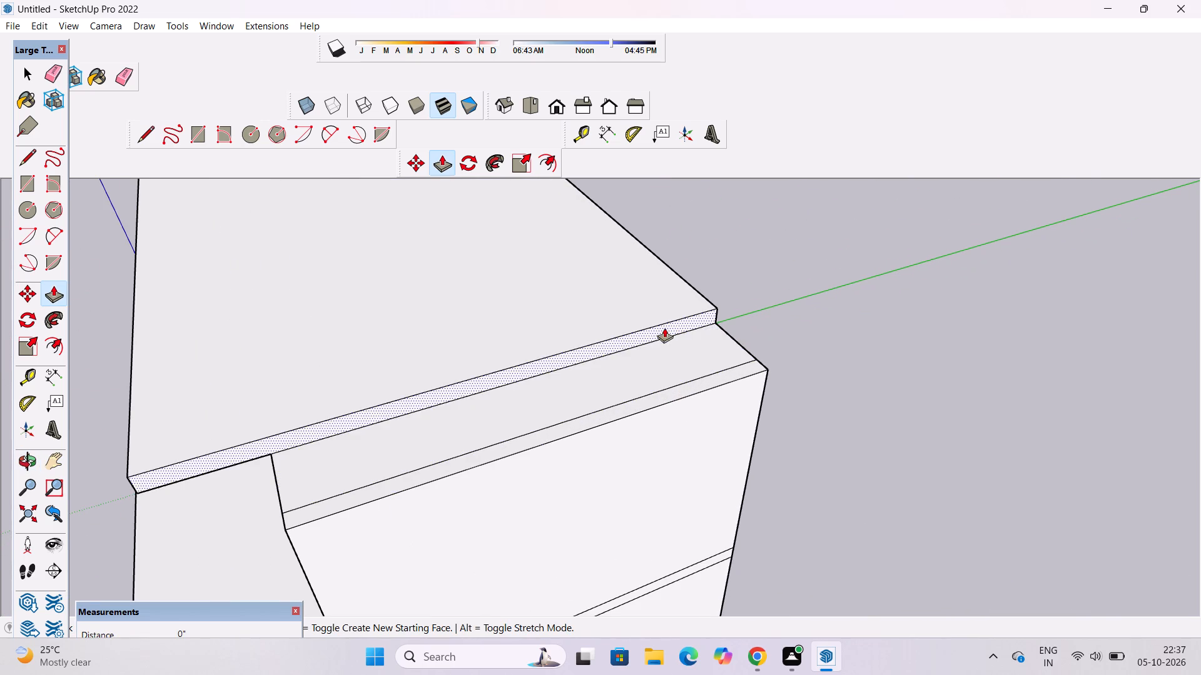
{"action": "left_click", "coordinate": [664, 327]}
{"action": "left_click", "coordinate": [676, 402]}
Push/Pull the roof slab's long front face 12' forward, in line with the front edge of the floor below.
{"action": "key", "text": "o"}
{"action": "scroll", "coordinate": [676, 336], "scroll_direction": "down", "scroll_amount": 4}
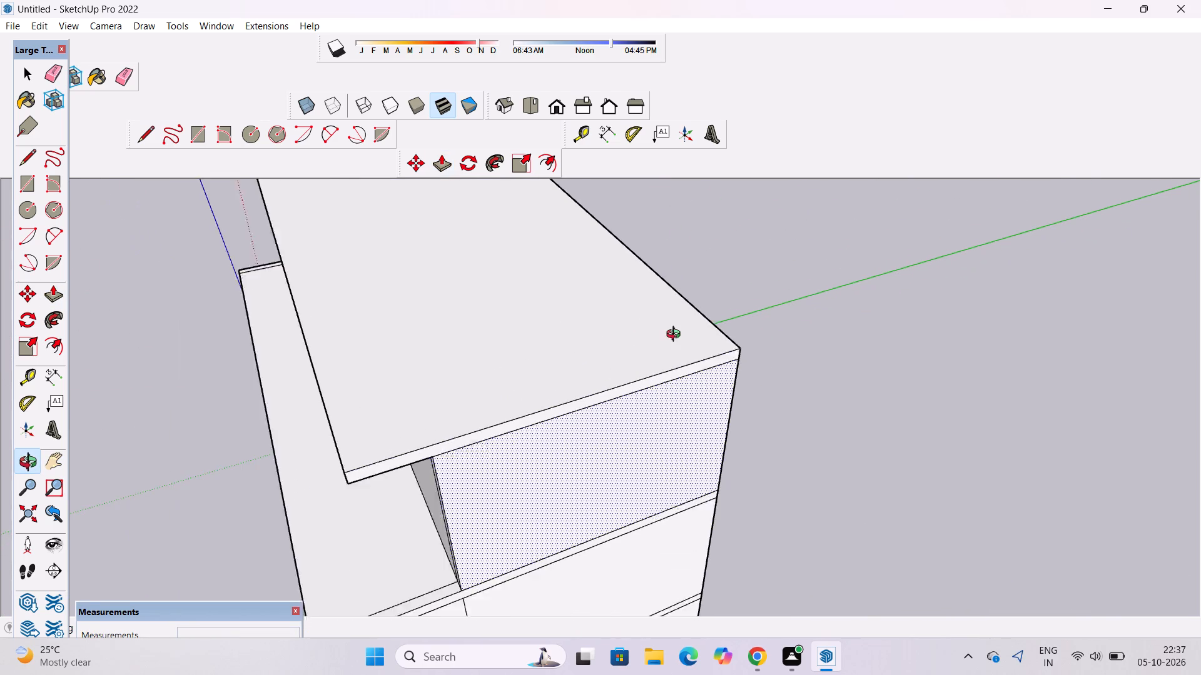
{"action": "scroll", "coordinate": [676, 336], "scroll_direction": "down", "scroll_amount": 2}
{"action": "left_click_drag", "start_coordinate": [616, 458], "coordinate": [776, 376]}
{"action": "scroll", "coordinate": [806, 355], "scroll_direction": "down", "scroll_amount": 5}
{"action": "left_click_drag", "start_coordinate": [358, 393], "coordinate": [876, 462]}
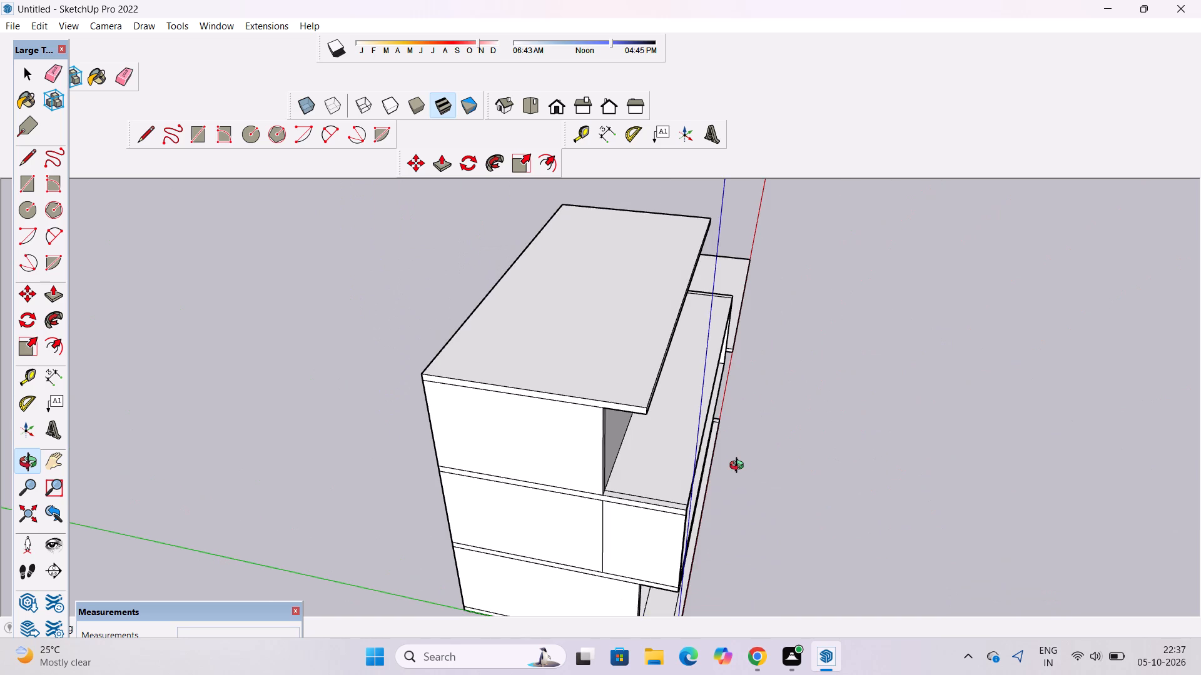
{"action": "scroll", "coordinate": [739, 467], "scroll_direction": "up", "scroll_amount": 2}
{"action": "left_click_drag", "start_coordinate": [692, 490], "coordinate": [573, 398]}
{"action": "scroll", "coordinate": [573, 398], "scroll_direction": "down", "scroll_amount": 5}
{"action": "left_click_drag", "start_coordinate": [649, 419], "coordinate": [589, 449]}
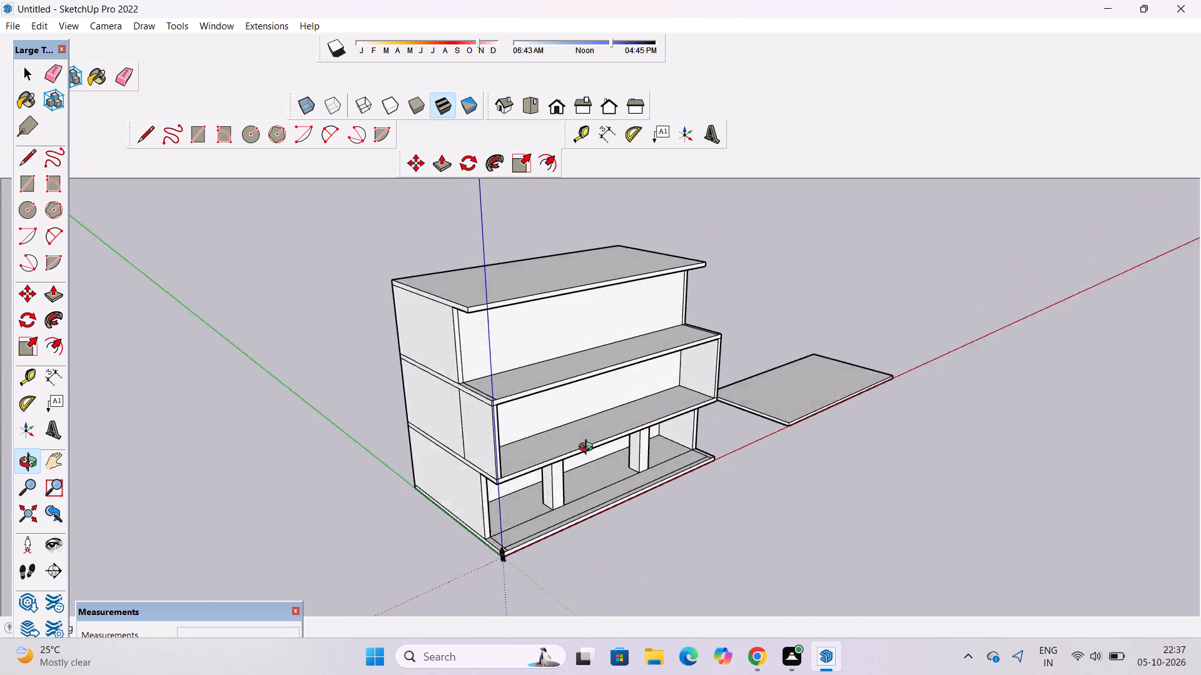
{"action": "left_click_drag", "start_coordinate": [589, 449], "coordinate": [489, 501]}
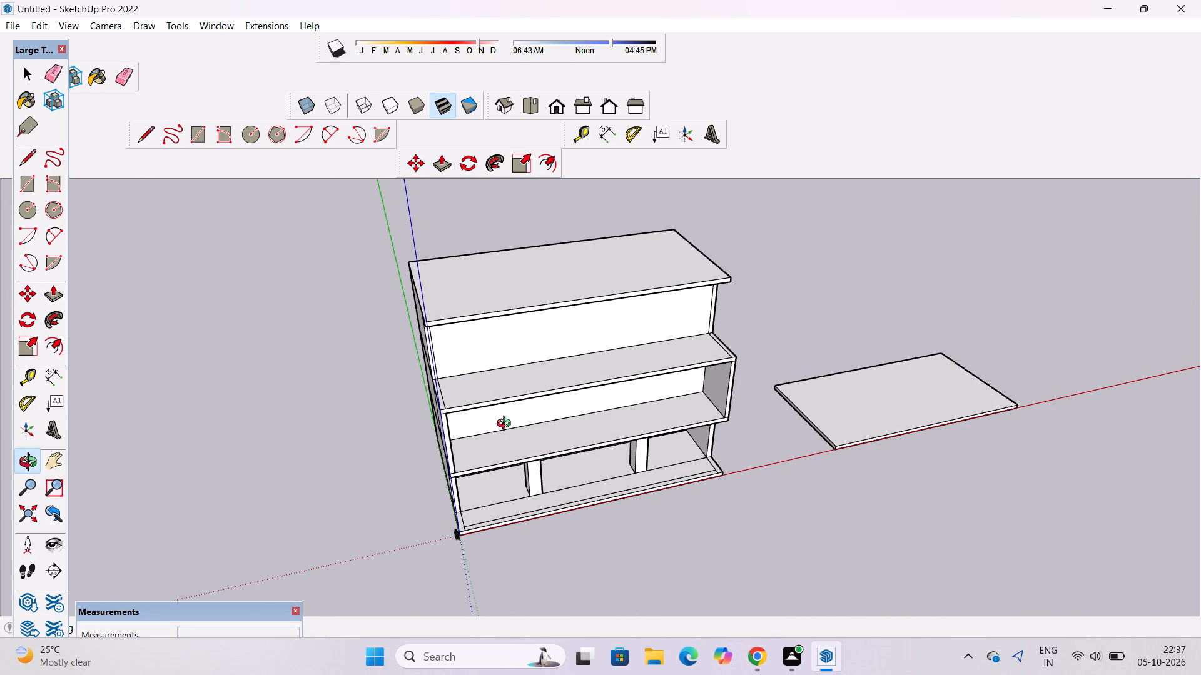
{"action": "left_click_drag", "start_coordinate": [551, 439], "coordinate": [684, 460], "text": "shift"}
{"action": "left_click_drag", "start_coordinate": [682, 460], "coordinate": [763, 469]}
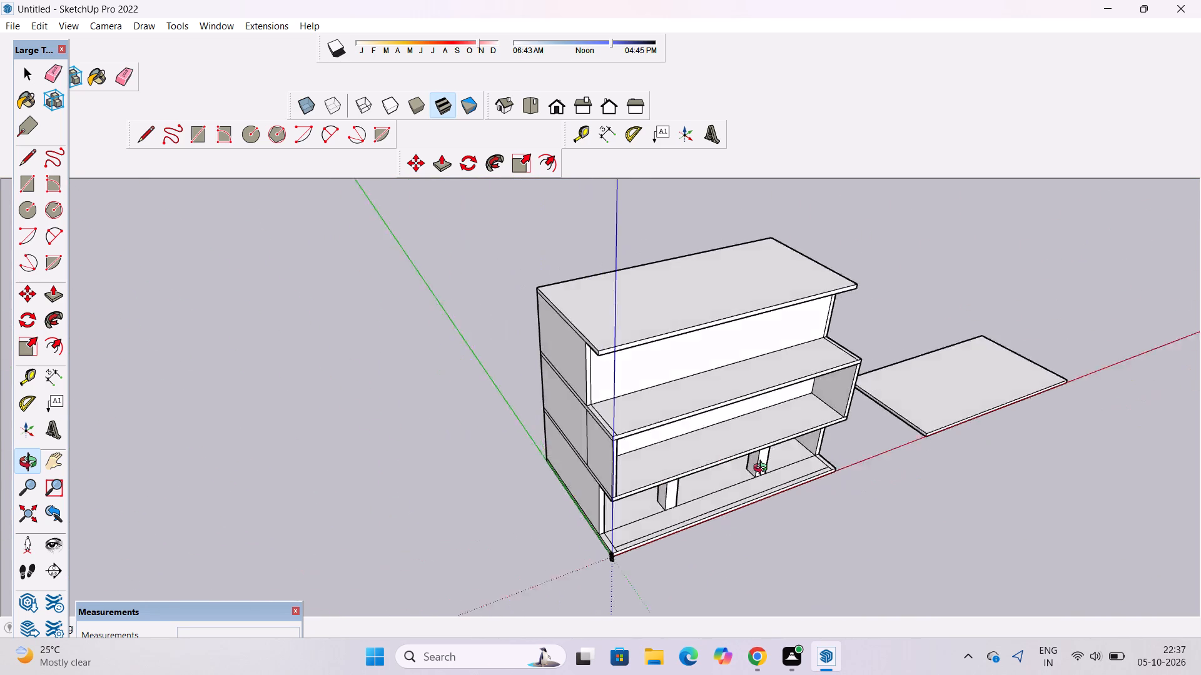
{"action": "left_click_drag", "start_coordinate": [763, 469], "coordinate": [802, 466]}
{"action": "scroll", "coordinate": [677, 404], "scroll_direction": "up", "scroll_amount": 6}
{"action": "left_click_drag", "start_coordinate": [653, 424], "coordinate": [638, 440], "text": "shift"}
{"action": "left_click_drag", "start_coordinate": [630, 444], "coordinate": [619, 453], "text": "shift"}
{"action": "left_click_drag", "start_coordinate": [619, 453], "coordinate": [629, 477], "text": "shift"}
{"action": "left_click_drag", "start_coordinate": [630, 477], "coordinate": [556, 491], "text": "shift"}
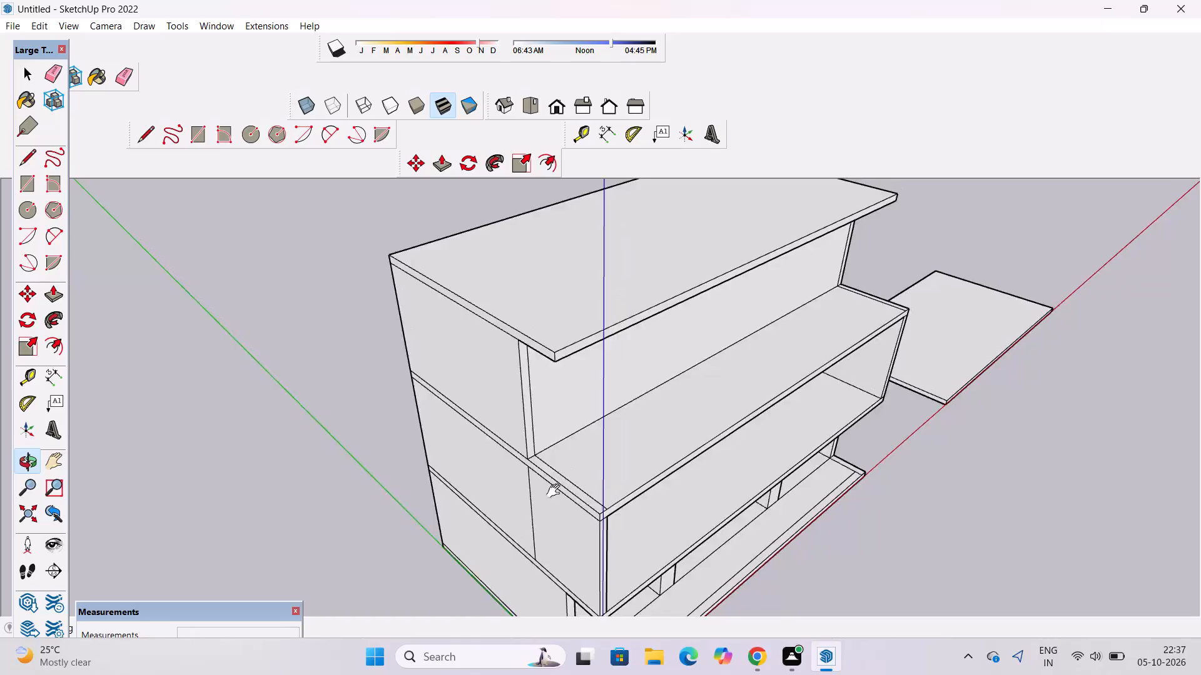
{"action": "left_click_drag", "start_coordinate": [556, 491], "coordinate": [539, 495], "text": "shift"}
{"action": "left_click_drag", "start_coordinate": [562, 489], "coordinate": [628, 495], "text": "shift"}
{"action": "left_click_drag", "start_coordinate": [644, 493], "coordinate": [595, 496]}
{"action": "key", "text": "p"}
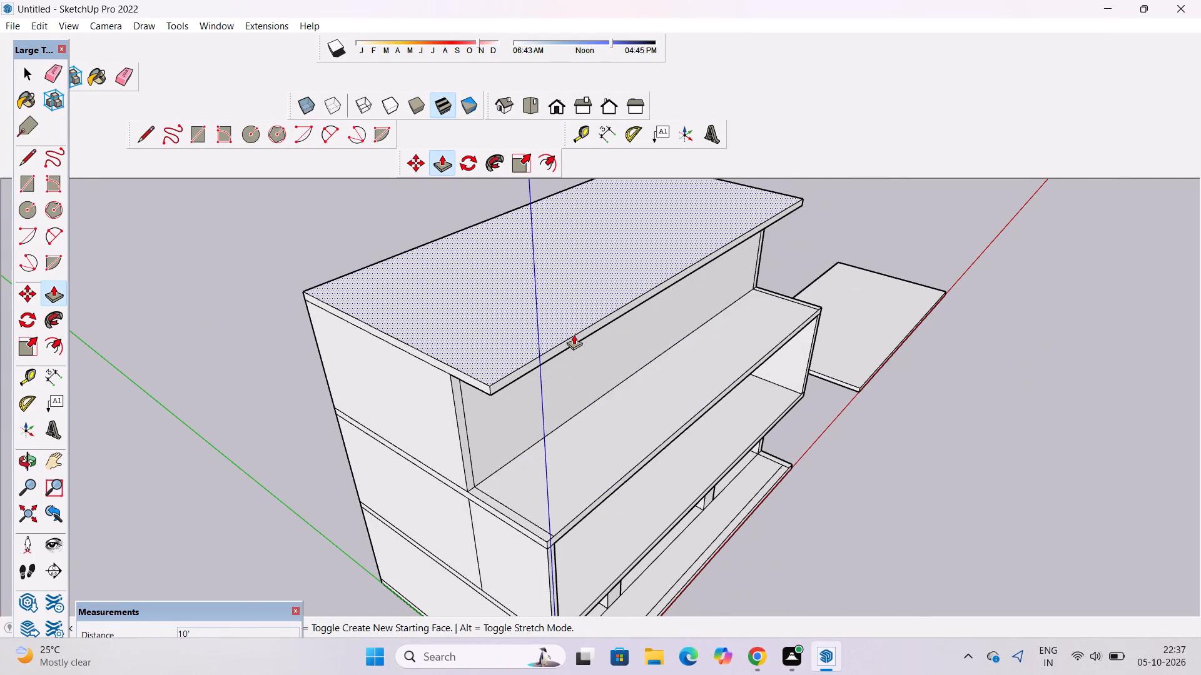
{"action": "left_click", "coordinate": [574, 341]}
{"action": "scroll", "coordinate": [594, 369], "scroll_direction": "down", "scroll_amount": 5}
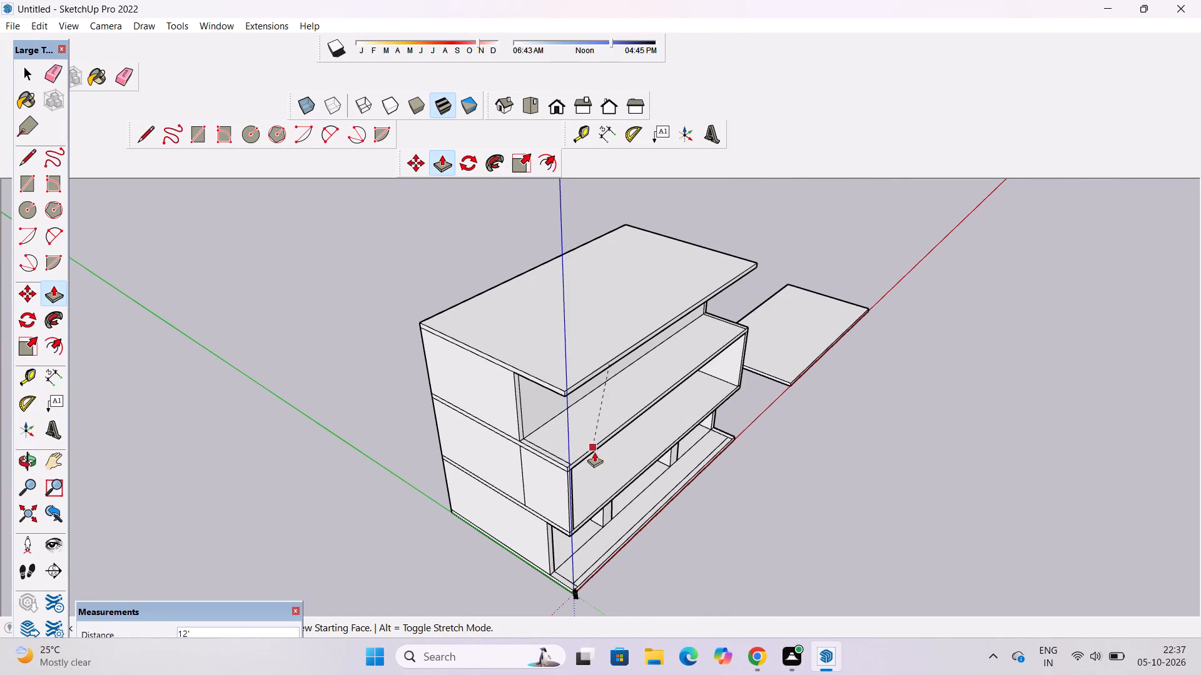
{"action": "left_click", "coordinate": [594, 452]}
Push/Pull the front face of the third storey's end wall on the origin side 23' forward to the floor's front edge.
{"action": "key", "text": "o"}
{"action": "scroll", "coordinate": [594, 452], "scroll_direction": "down", "scroll_amount": 5}
{"action": "left_click_drag", "start_coordinate": [619, 469], "coordinate": [590, 391]}
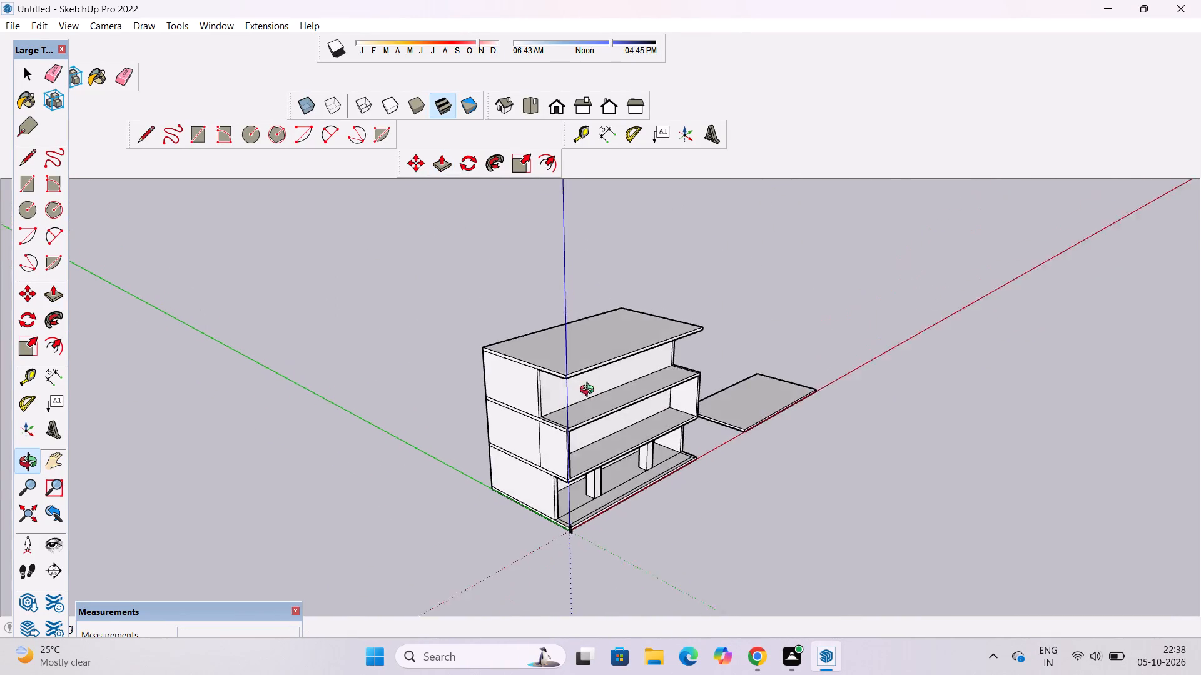
{"action": "left_click_drag", "start_coordinate": [590, 391], "coordinate": [586, 381]}
{"action": "scroll", "coordinate": [585, 400], "scroll_direction": "up", "scroll_amount": 5}
{"action": "left_click_drag", "start_coordinate": [587, 402], "coordinate": [597, 343], "text": "shift"}
{"action": "left_click_drag", "start_coordinate": [602, 365], "coordinate": [564, 489]}
{"action": "scroll", "coordinate": [501, 437], "scroll_direction": "up", "scroll_amount": 5}
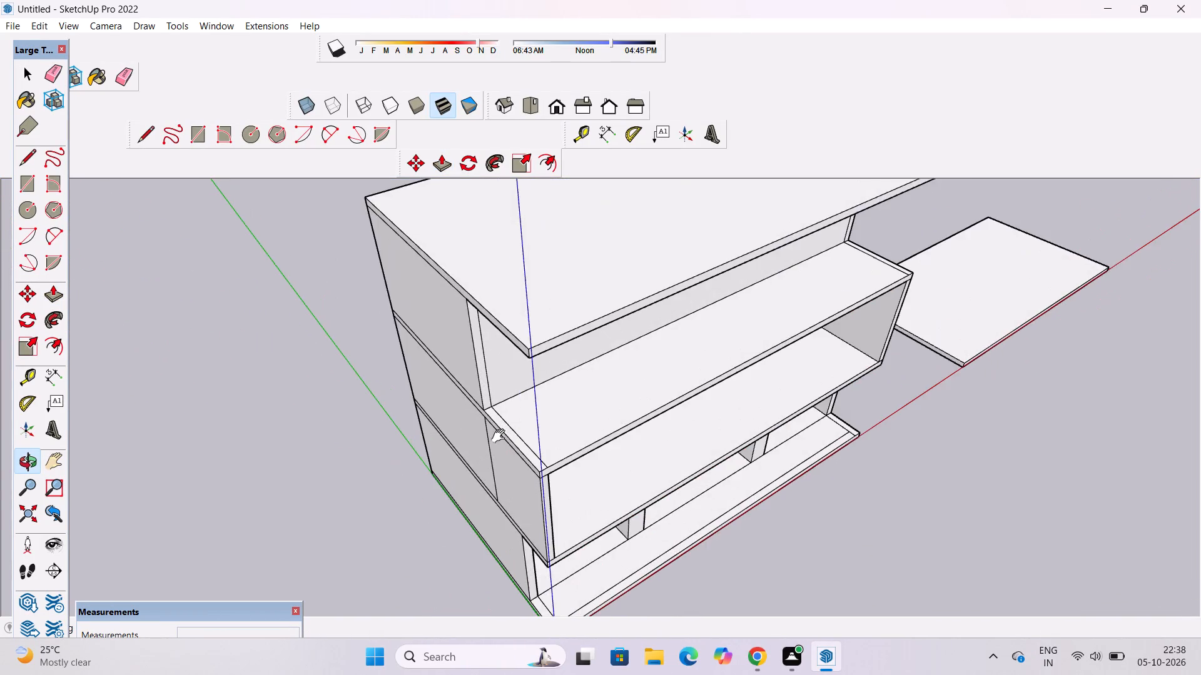
{"action": "left_click_drag", "start_coordinate": [506, 440], "coordinate": [699, 411], "text": "shift"}
{"action": "scroll", "coordinate": [691, 381], "scroll_direction": "up", "scroll_amount": 4, "text": "shift"}
{"action": "left_click_drag", "start_coordinate": [637, 392], "coordinate": [572, 421], "text": "shift"}
{"action": "left_click_drag", "start_coordinate": [570, 425], "coordinate": [451, 438]}
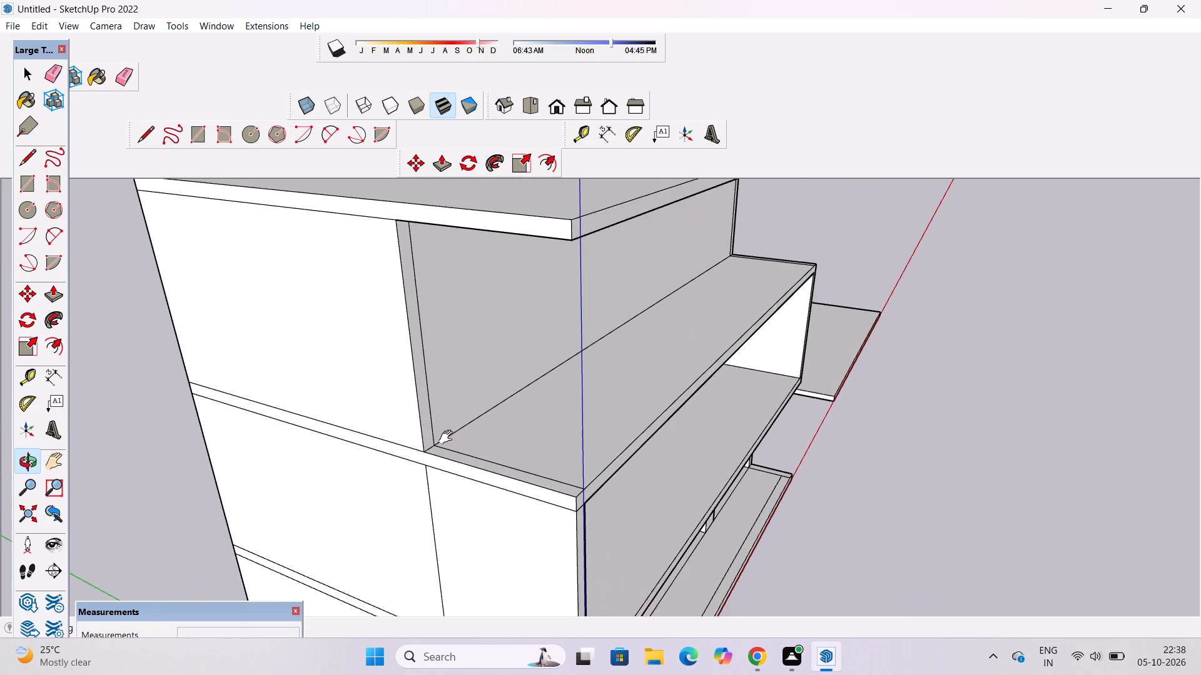
{"action": "scroll", "coordinate": [448, 421], "scroll_direction": "down", "scroll_amount": 4}
{"action": "left_click_drag", "start_coordinate": [457, 437], "coordinate": [450, 415]}
{"action": "key", "text": "p"}
{"action": "scroll", "coordinate": [437, 369], "scroll_direction": "up", "scroll_amount": 2}
{"action": "scroll", "coordinate": [420, 354], "scroll_direction": "down", "scroll_amount": 5}
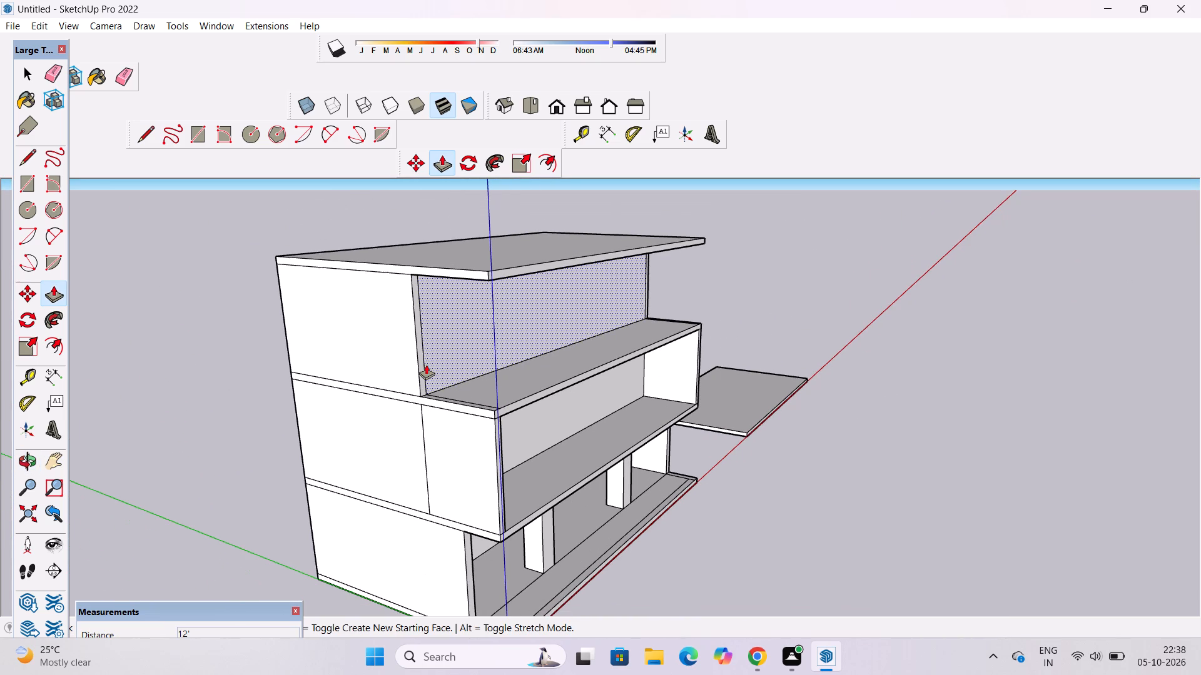
{"action": "scroll", "coordinate": [419, 337], "scroll_direction": "up", "scroll_amount": 5}
{"action": "left_click", "coordinate": [419, 337]}
{"action": "scroll", "coordinate": [435, 362], "scroll_direction": "down", "scroll_amount": 5}
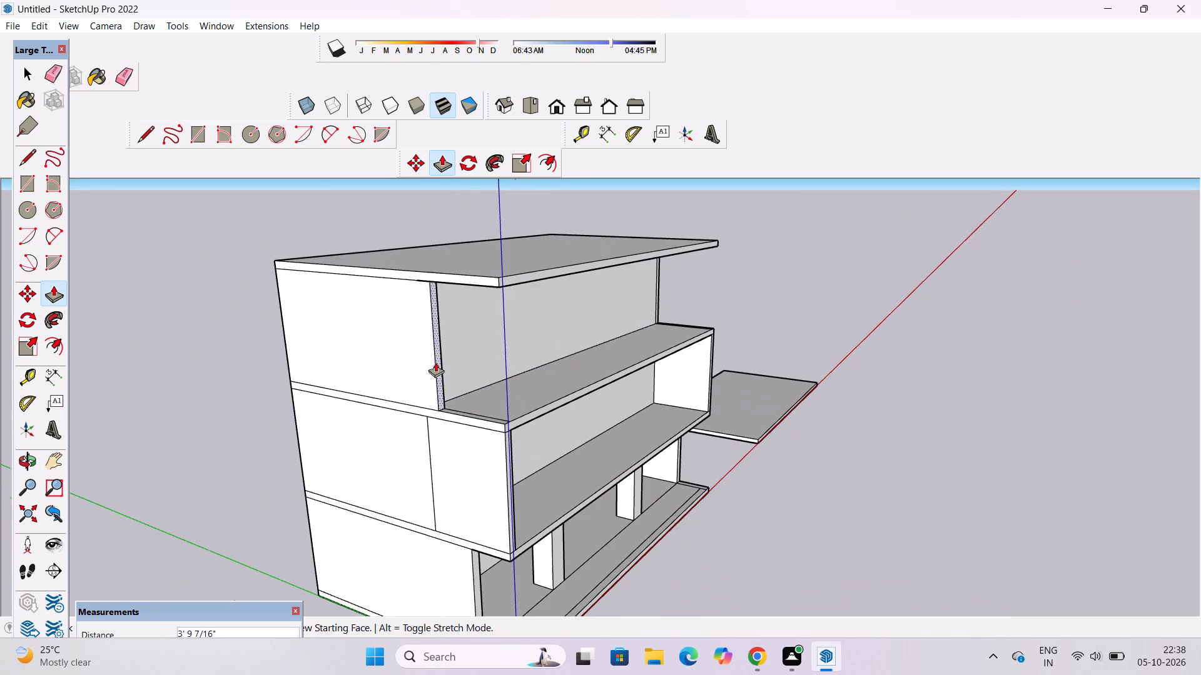
{"action": "left_click", "coordinate": [503, 425]}
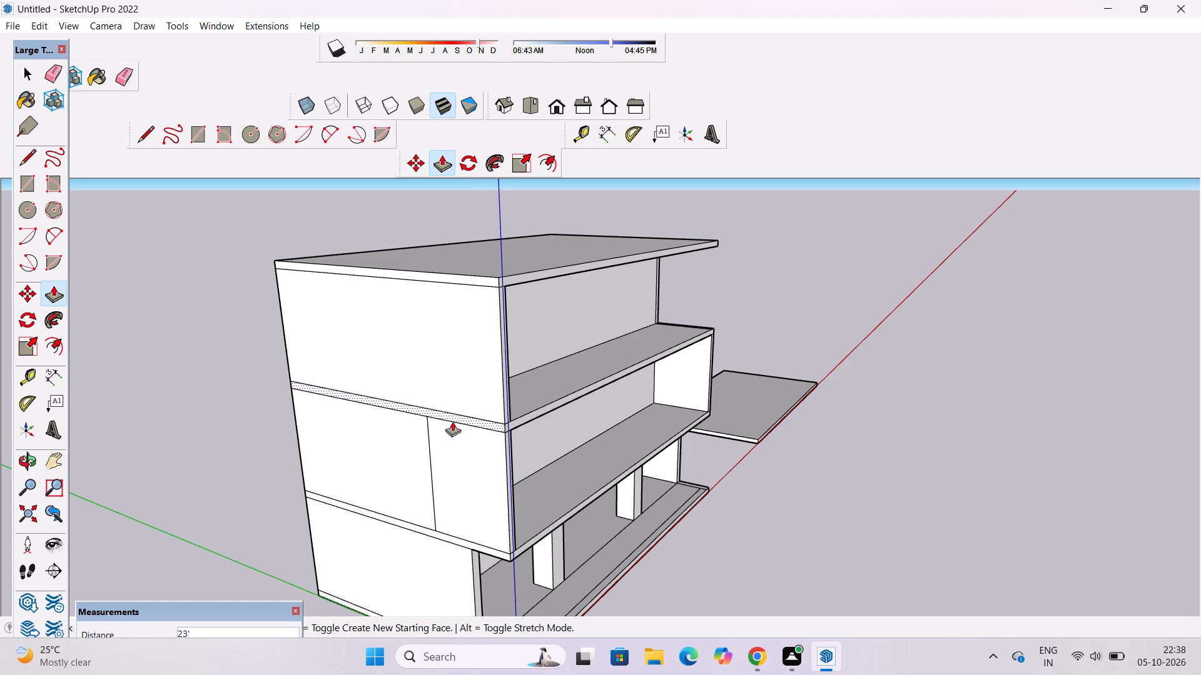
Push/Pull the front face of the third storey's opposite end wall 23' forward to the floor's front corner.
{"action": "key", "text": "o"}
{"action": "scroll", "coordinate": [452, 421], "scroll_direction": "down", "scroll_amount": 6}
{"action": "left_click_drag", "start_coordinate": [699, 387], "coordinate": [413, 382]}
{"action": "scroll", "coordinate": [692, 341], "scroll_direction": "up", "scroll_amount": 5}
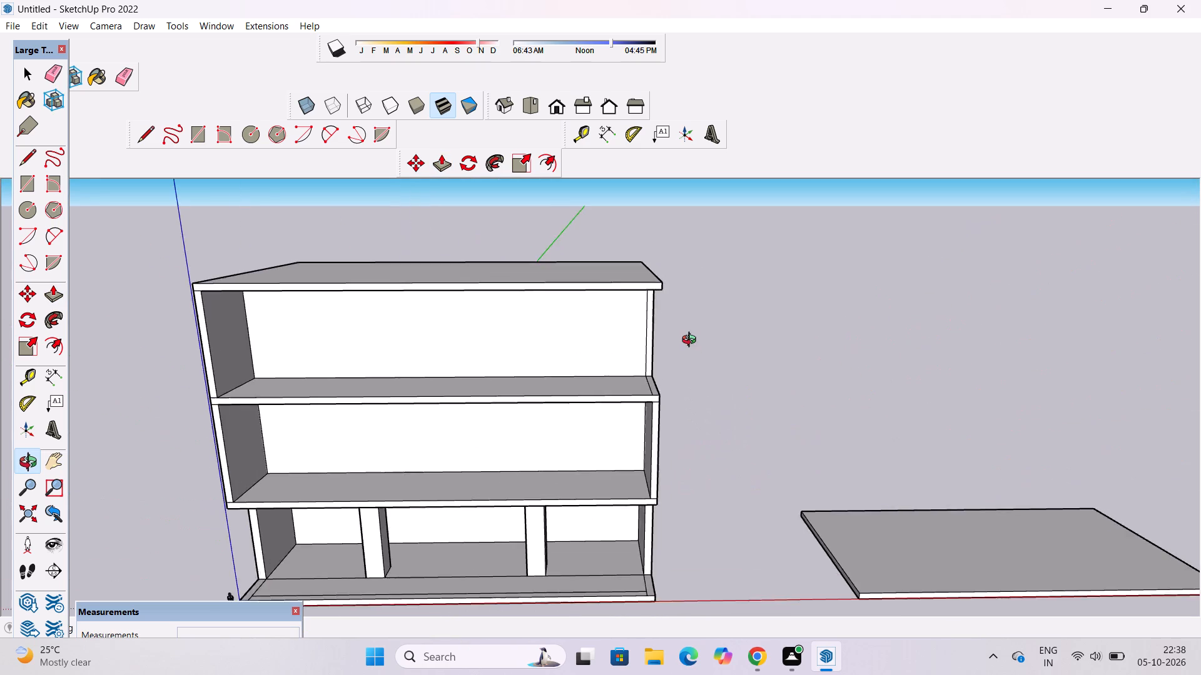
{"action": "left_click_drag", "start_coordinate": [721, 352], "coordinate": [530, 380]}
{"action": "scroll", "coordinate": [594, 362], "scroll_direction": "up", "scroll_amount": 4}
{"action": "key", "text": "p"}
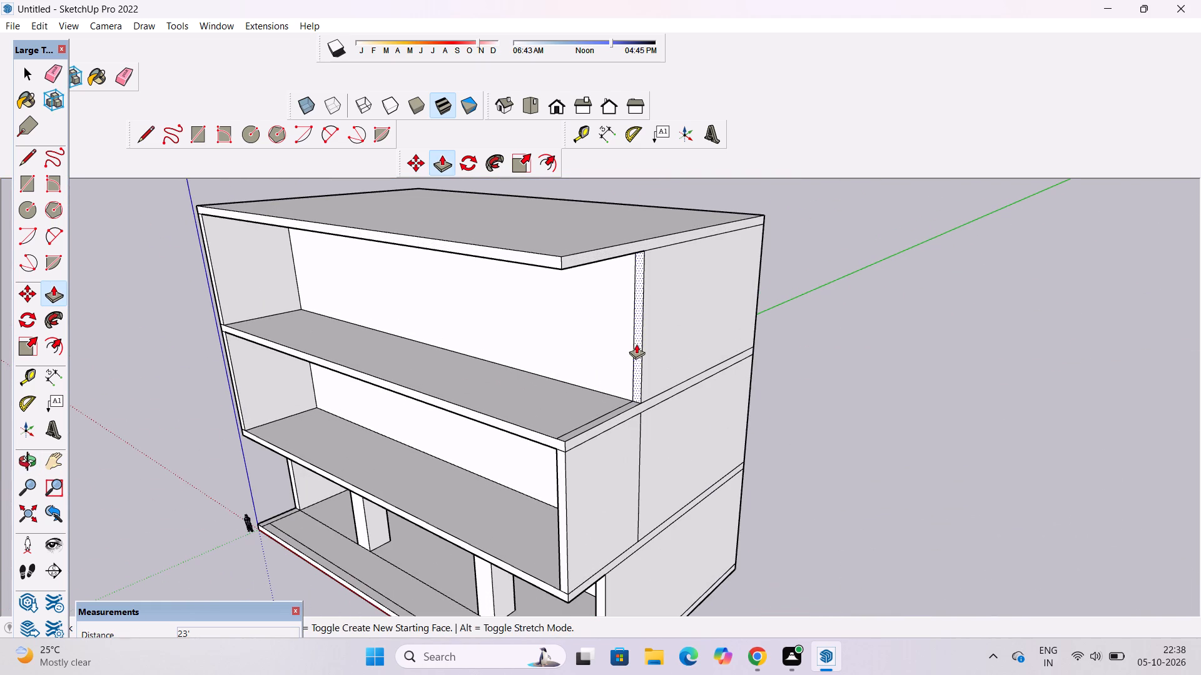
{"action": "left_click", "coordinate": [636, 343]}
{"action": "left_click", "coordinate": [568, 442]}
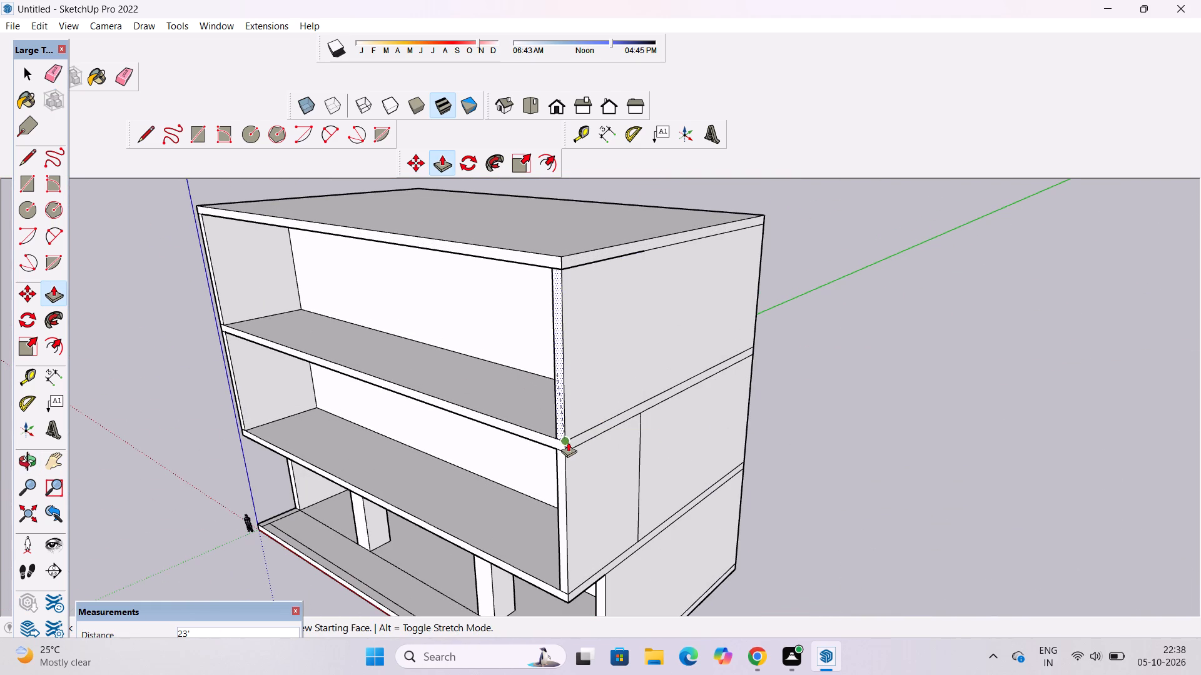
{"action": "key", "text": "space"}
Place a guide line on the middle storey's floor, parallel to its front edge and 2' inward.
{"action": "type", "text": "o"}
{"action": "scroll", "coordinate": [651, 387], "scroll_direction": "down", "scroll_amount": 5}
{"action": "scroll", "coordinate": [518, 417], "scroll_direction": "down", "scroll_amount": 4}
{"action": "left_click_drag", "start_coordinate": [578, 419], "coordinate": [722, 414]}
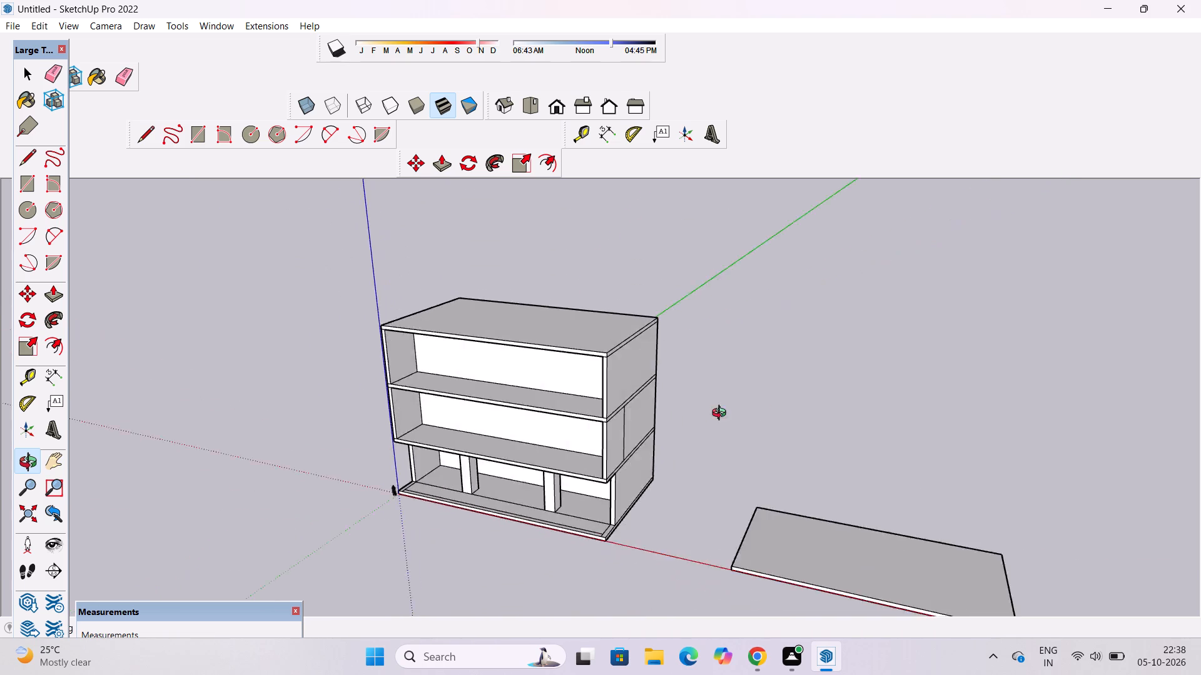
{"action": "left_click_drag", "start_coordinate": [722, 414], "coordinate": [908, 386]}
{"action": "scroll", "coordinate": [652, 401], "scroll_direction": "up", "scroll_amount": 5}
{"action": "left_click_drag", "start_coordinate": [679, 402], "coordinate": [625, 420]}
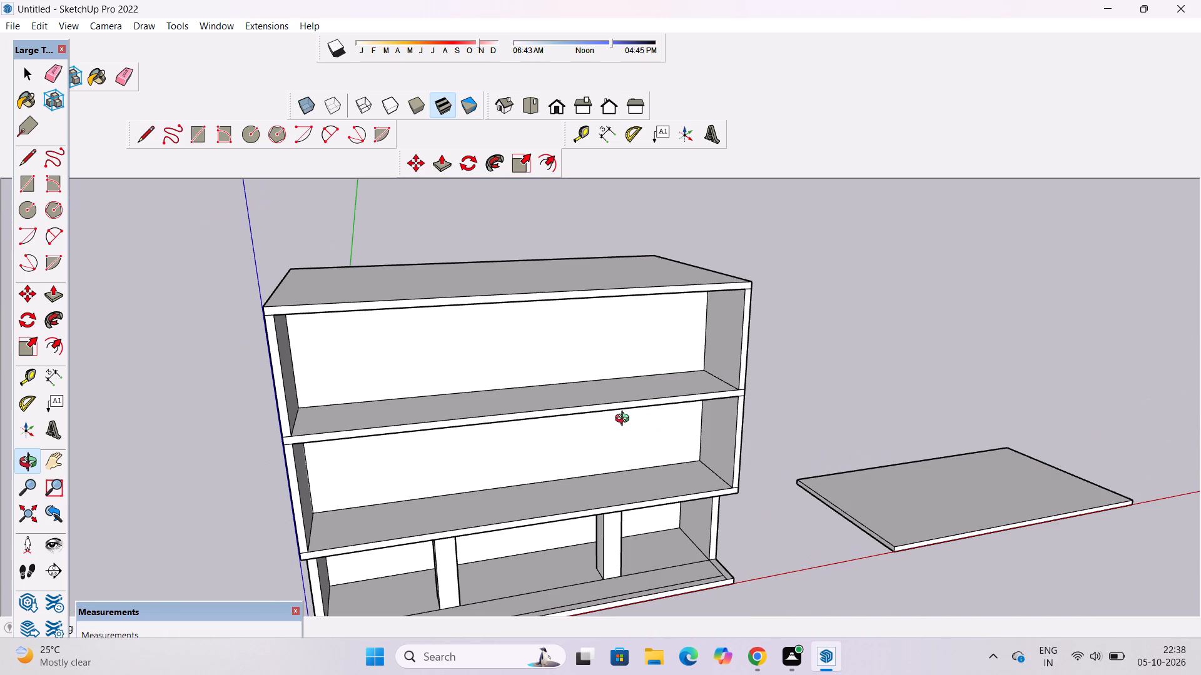
{"action": "left_click_drag", "start_coordinate": [598, 407], "coordinate": [607, 457], "text": "shift"}
{"action": "left_click_drag", "start_coordinate": [604, 458], "coordinate": [557, 417]}
{"action": "left_click_drag", "start_coordinate": [556, 416], "coordinate": [588, 364], "text": "shift"}
{"action": "left_click_drag", "start_coordinate": [599, 411], "coordinate": [608, 498]}
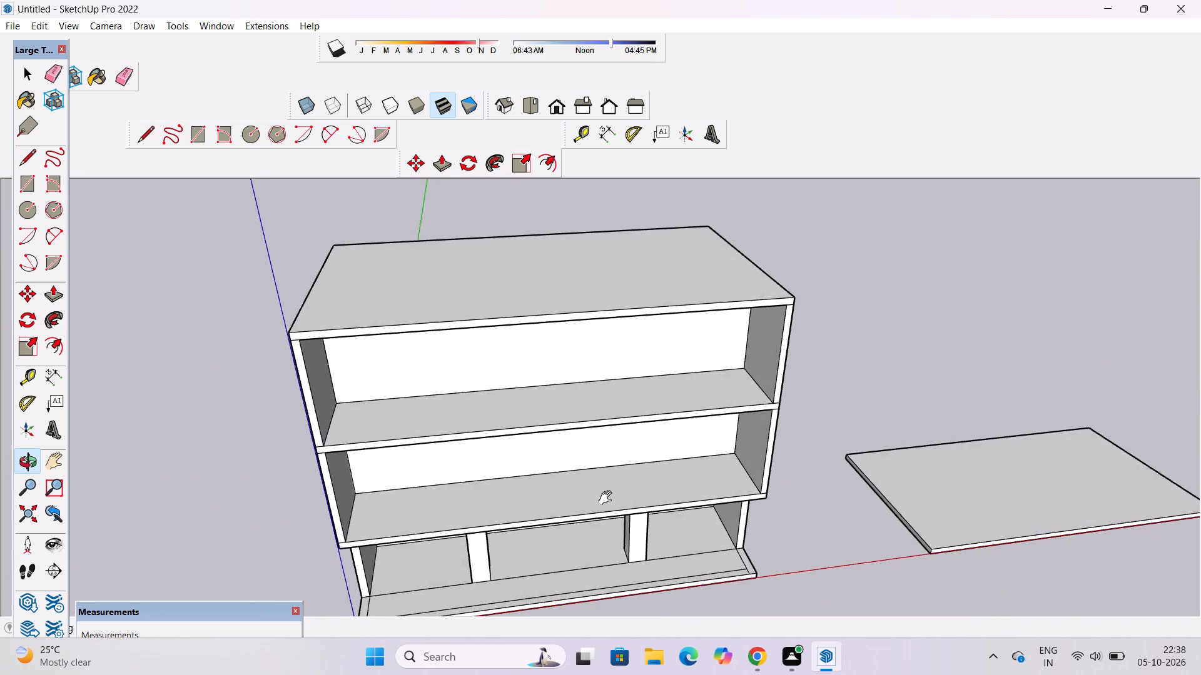
{"action": "left_click_drag", "start_coordinate": [608, 498], "coordinate": [630, 422]}
{"action": "left_click_drag", "start_coordinate": [627, 447], "coordinate": [590, 527]}
{"action": "scroll", "coordinate": [599, 459], "scroll_direction": "up", "scroll_amount": 4}
{"action": "left_click_drag", "start_coordinate": [607, 450], "coordinate": [669, 450], "text": "shift"}
{"action": "left_click_drag", "start_coordinate": [621, 464], "coordinate": [640, 393], "text": "shift"}
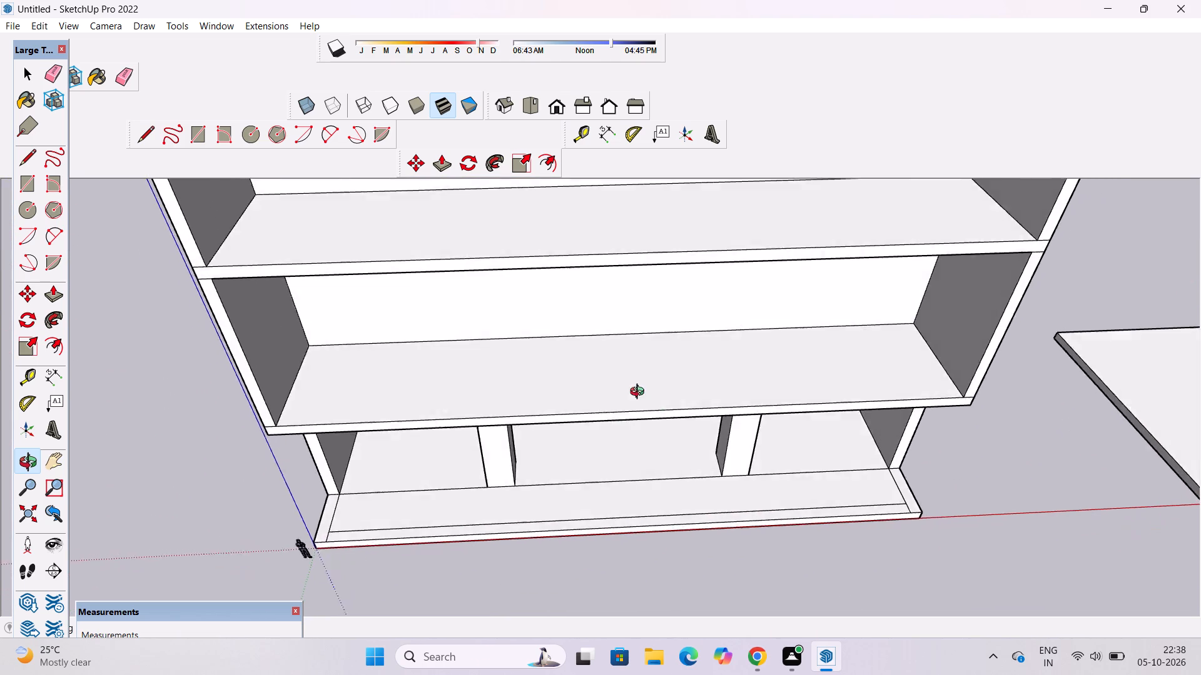
{"action": "left_click_drag", "start_coordinate": [640, 393], "coordinate": [642, 382], "text": "shift"}
{"action": "left_click_drag", "start_coordinate": [643, 382], "coordinate": [636, 479], "text": "shift"}
{"action": "left_click_drag", "start_coordinate": [635, 480], "coordinate": [644, 464]}
{"action": "key", "text": "t"}
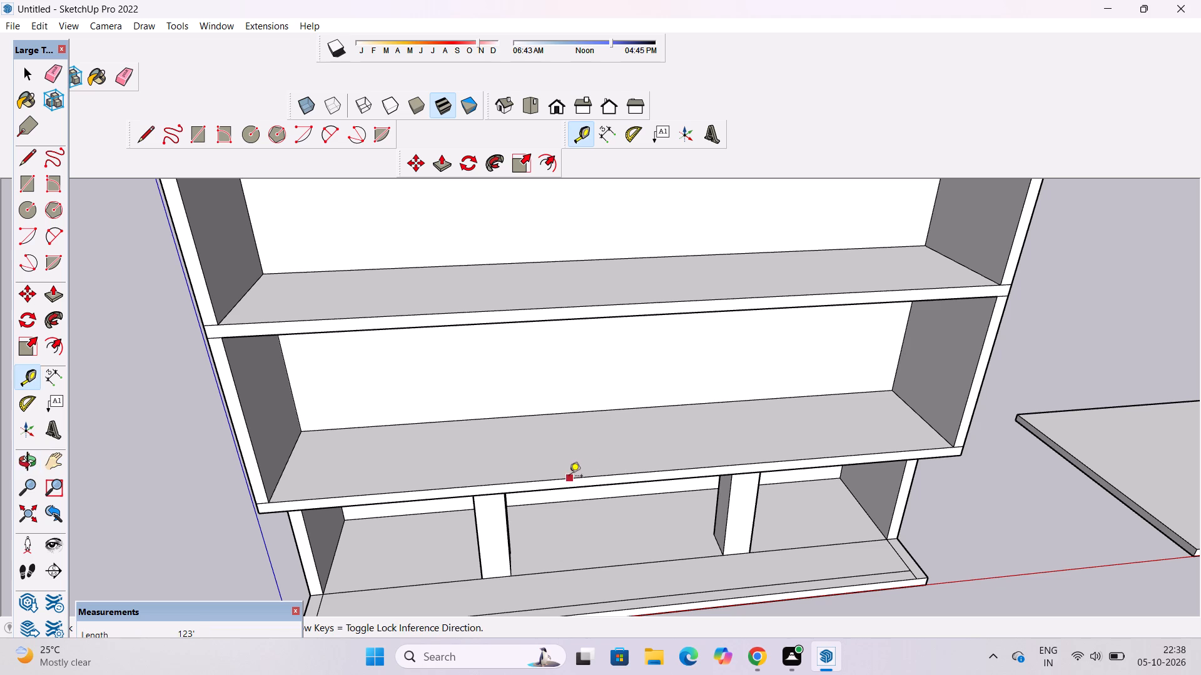
{"action": "left_click", "coordinate": [632, 474]}
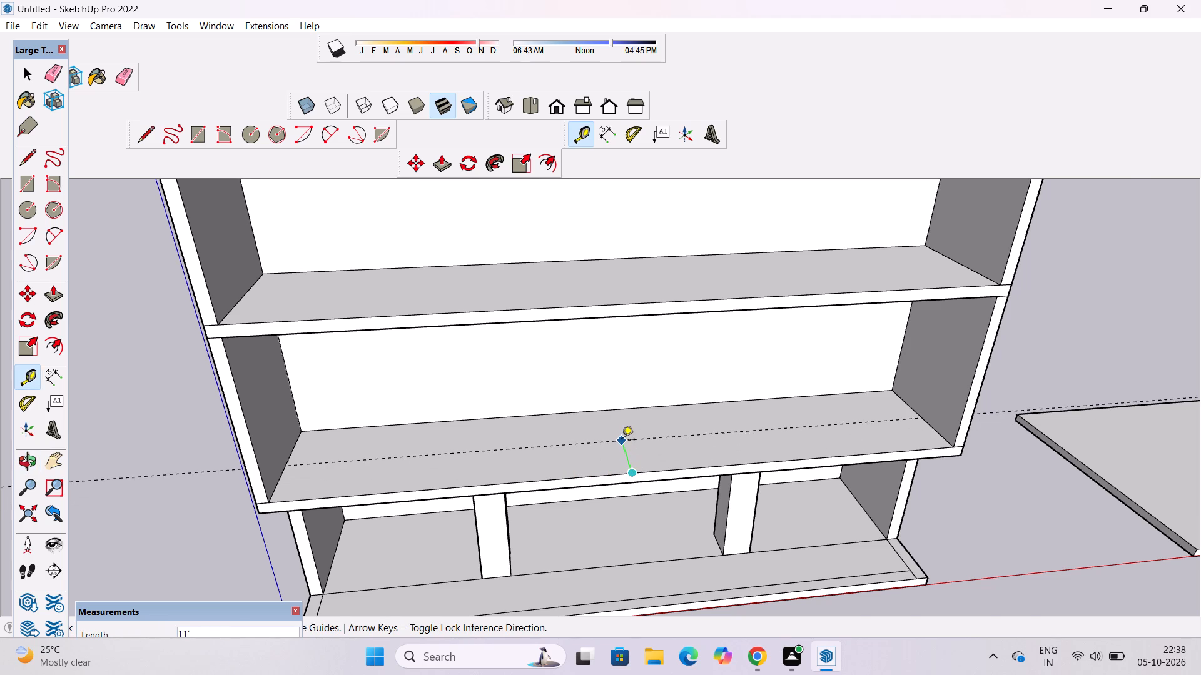
{"action": "scroll", "coordinate": [622, 441], "scroll_direction": "up", "scroll_amount": 2}
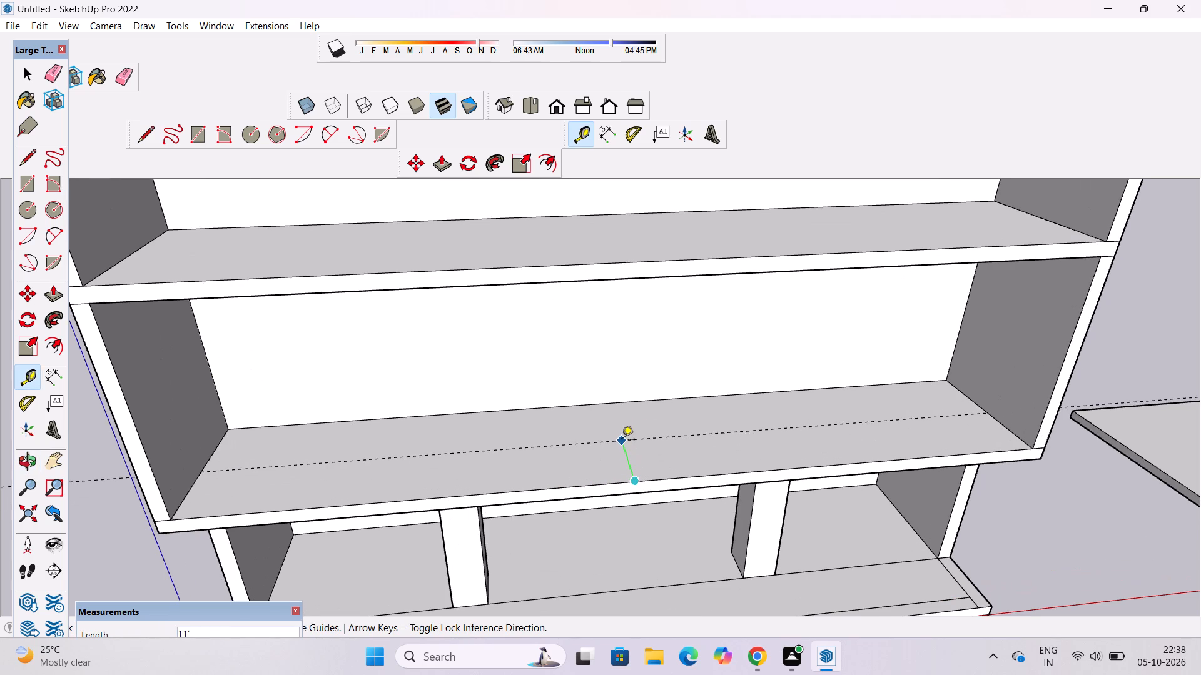
{"action": "scroll", "coordinate": [622, 441], "scroll_direction": "down", "scroll_amount": 1}
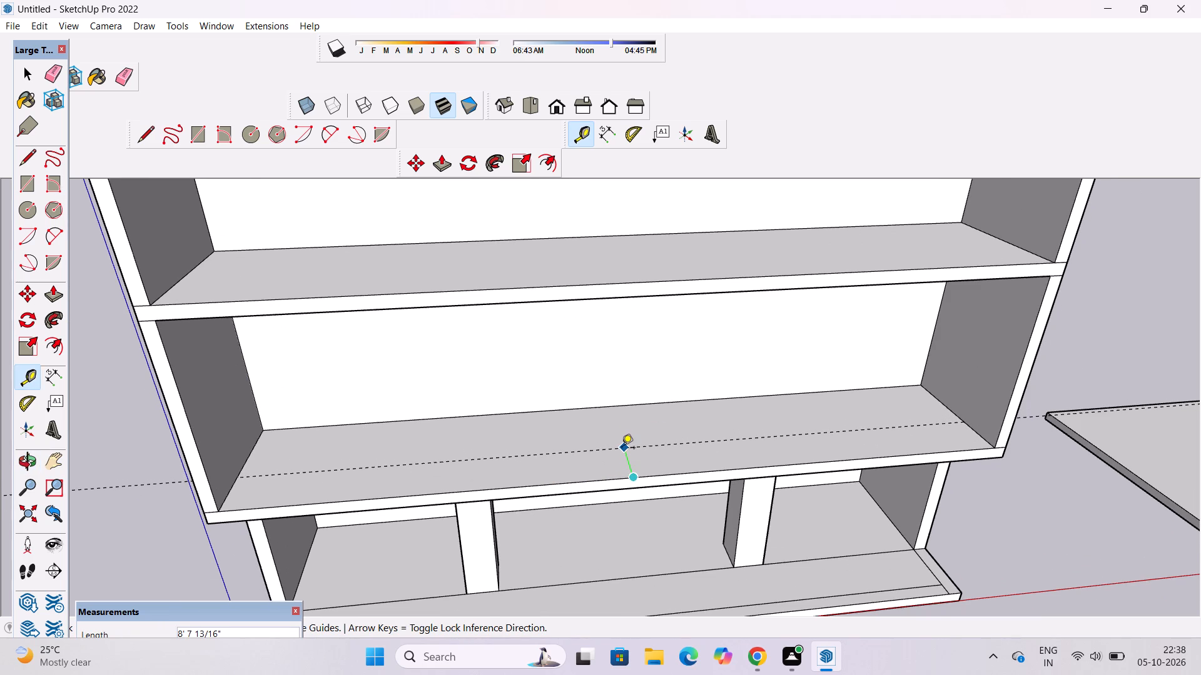
{"action": "type", "text": "2'"}
{"action": "key", "text": "Return"}
{"action": "scroll", "coordinate": [606, 438], "scroll_direction": "down", "scroll_amount": 2}
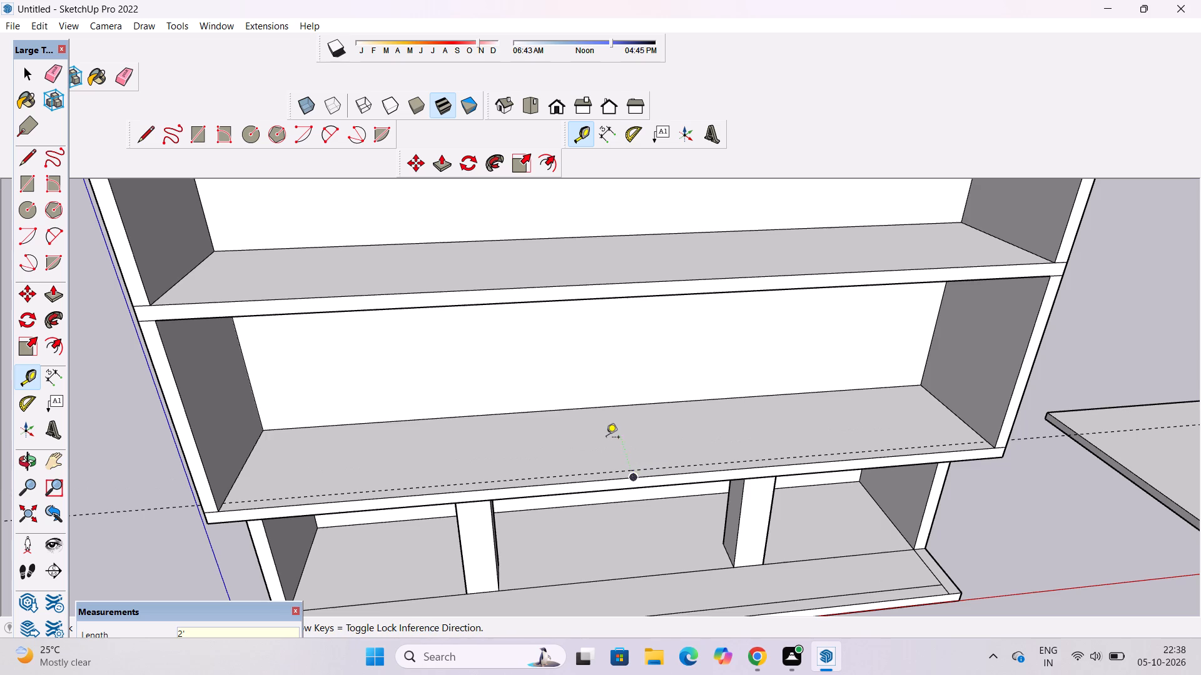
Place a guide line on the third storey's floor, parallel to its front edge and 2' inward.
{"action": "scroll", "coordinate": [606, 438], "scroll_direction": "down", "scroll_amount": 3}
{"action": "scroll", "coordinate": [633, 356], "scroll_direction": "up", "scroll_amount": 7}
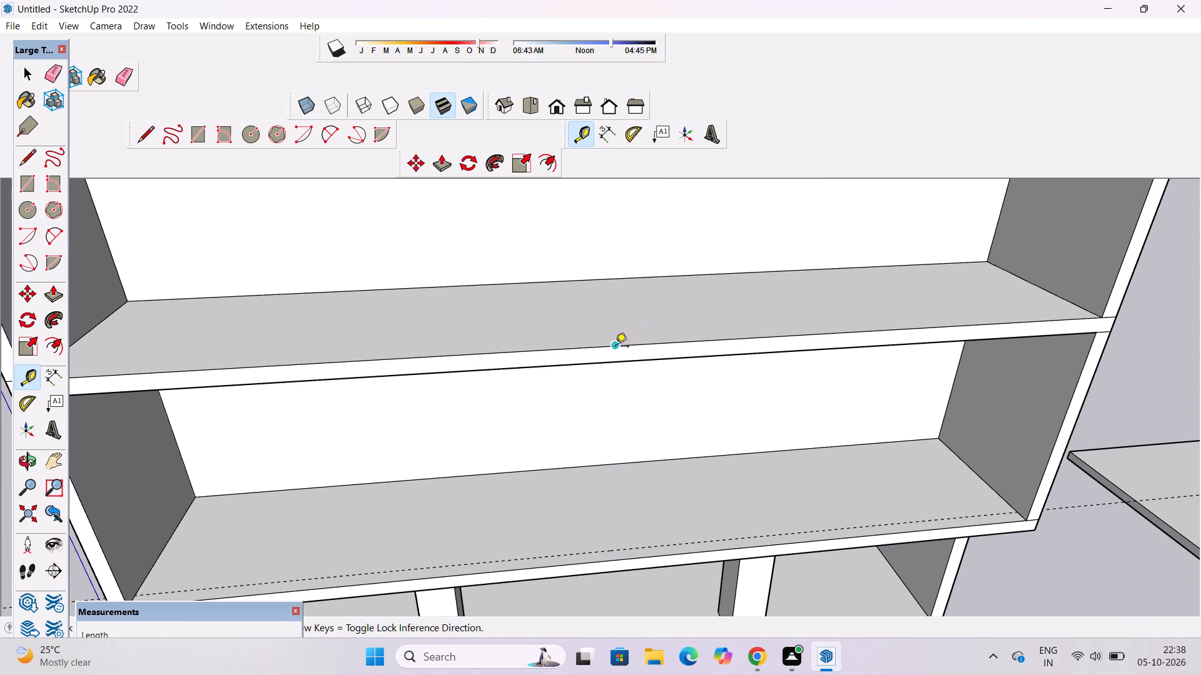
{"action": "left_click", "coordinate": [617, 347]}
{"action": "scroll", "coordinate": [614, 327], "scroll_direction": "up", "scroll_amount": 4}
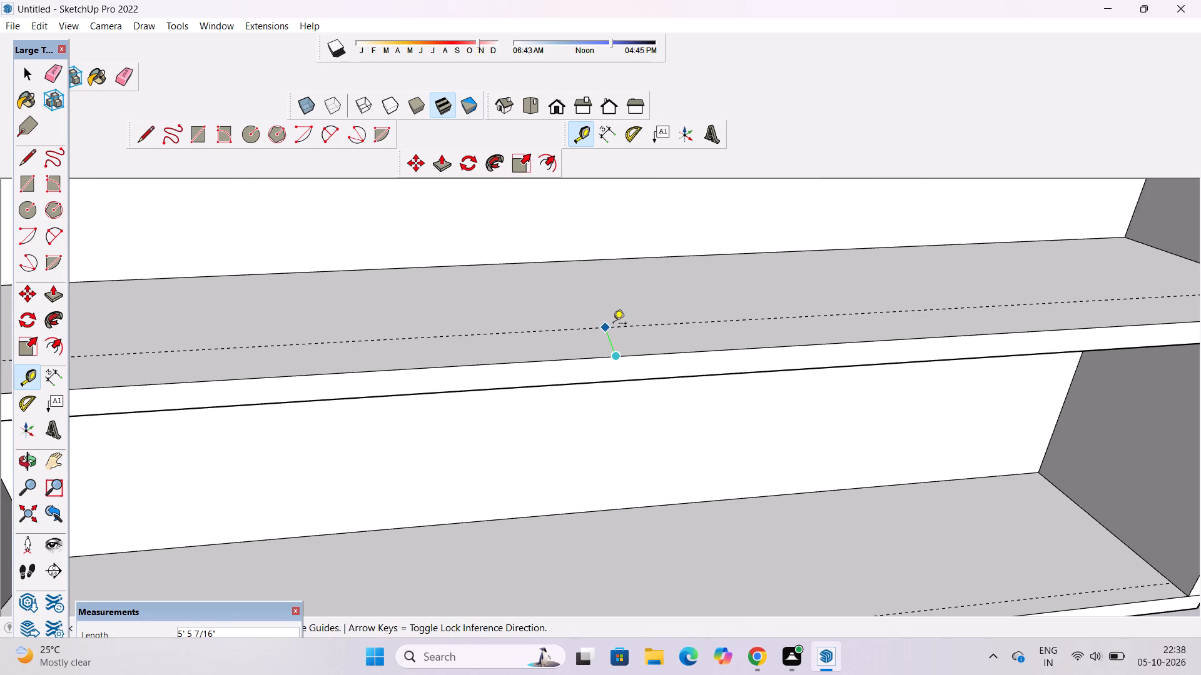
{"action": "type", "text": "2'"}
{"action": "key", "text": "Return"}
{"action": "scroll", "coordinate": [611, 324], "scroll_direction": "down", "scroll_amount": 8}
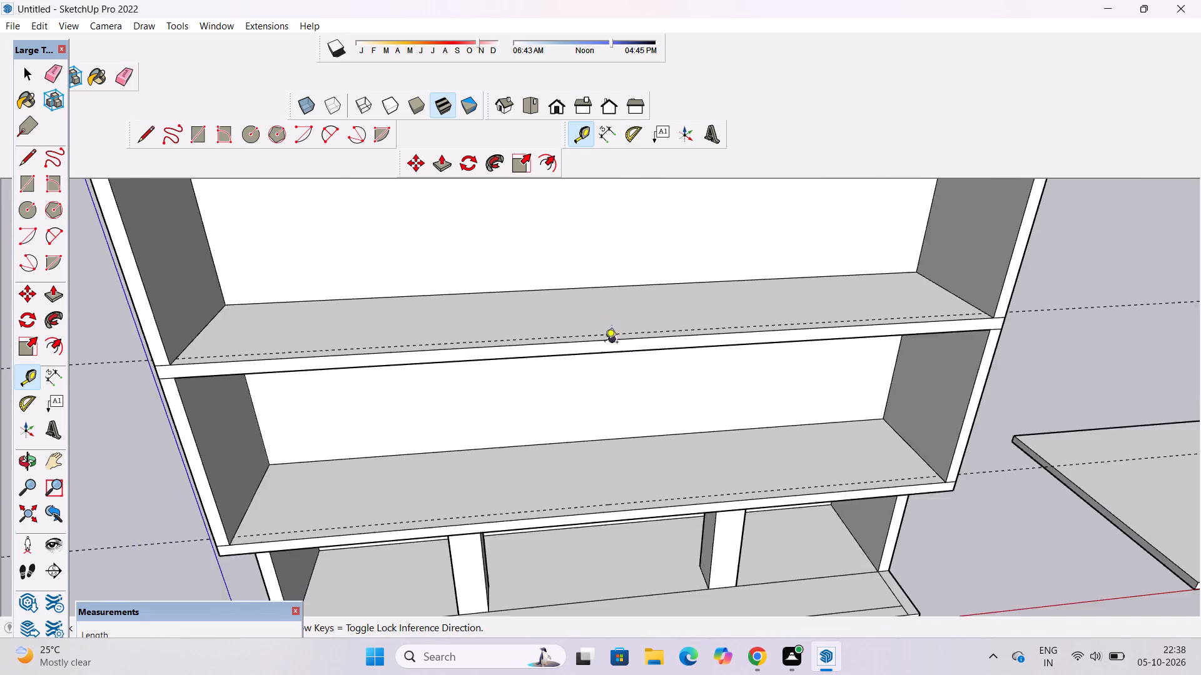
Examine the whole building from the front and from above the roof slab.
{"action": "scroll", "coordinate": [605, 343], "scroll_direction": "down", "scroll_amount": 8}
{"action": "key", "text": "space"}
{"action": "type", "text": "o"}
{"action": "scroll", "coordinate": [629, 349], "scroll_direction": "down", "scroll_amount": 5}
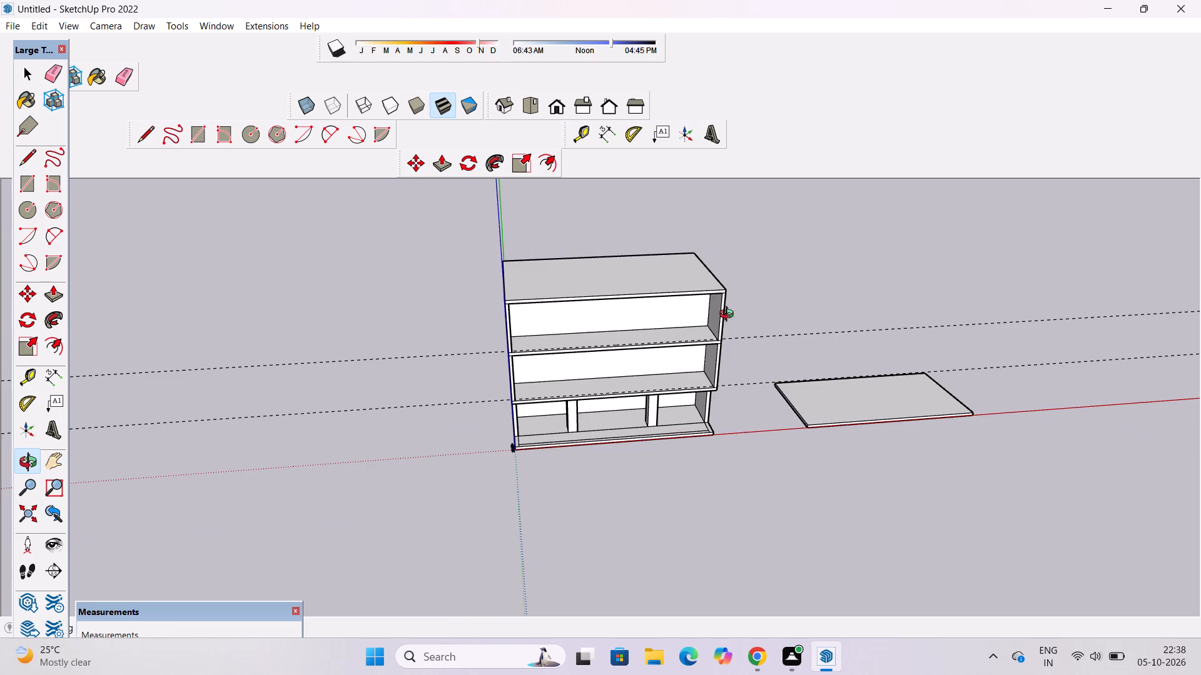
{"action": "left_click_drag", "start_coordinate": [729, 316], "coordinate": [716, 408]}
{"action": "scroll", "coordinate": [681, 339], "scroll_direction": "up", "scroll_amount": 3}
{"action": "left_click_drag", "start_coordinate": [696, 339], "coordinate": [726, 366], "text": "shift"}
{"action": "left_click_drag", "start_coordinate": [714, 380], "coordinate": [709, 423]}
{"action": "scroll", "coordinate": [672, 364], "scroll_direction": "up", "scroll_amount": 4}
{"action": "left_click_drag", "start_coordinate": [644, 382], "coordinate": [649, 369]}
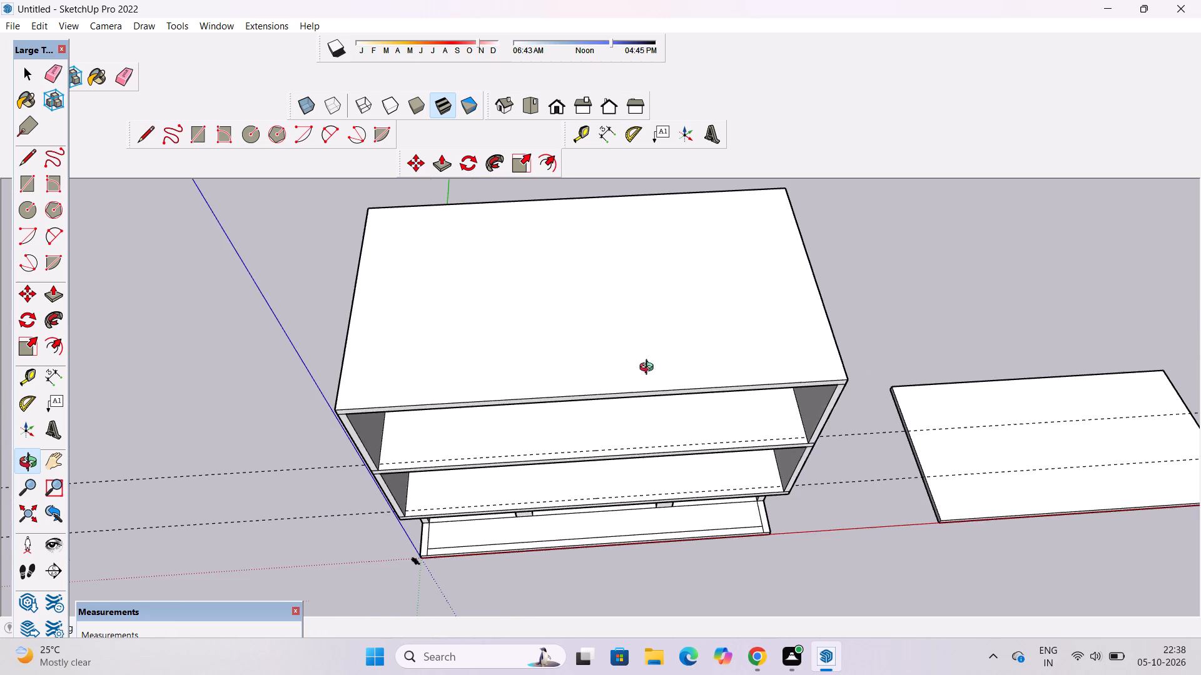
{"action": "left_click_drag", "start_coordinate": [649, 369], "coordinate": [704, 251]}
{"action": "scroll", "coordinate": [705, 305], "scroll_direction": "down", "scroll_amount": 5}
{"action": "left_click_drag", "start_coordinate": [707, 399], "coordinate": [668, 339]}
{"action": "scroll", "coordinate": [666, 332], "scroll_direction": "up", "scroll_amount": 3}
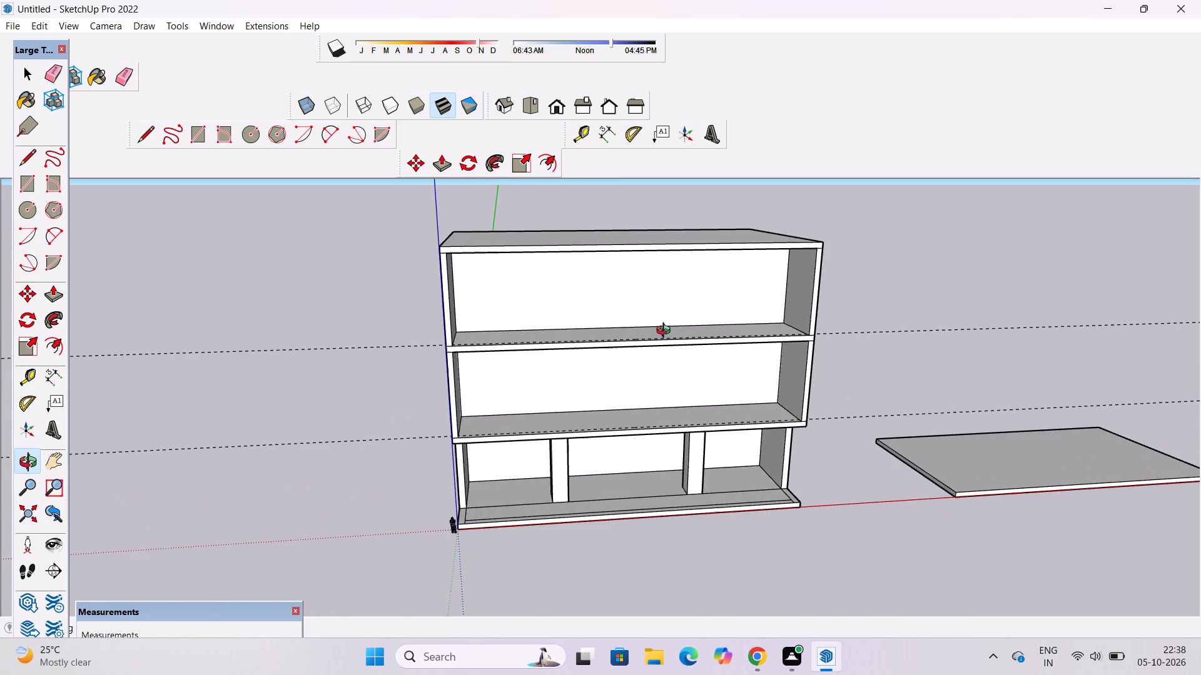
{"action": "scroll", "coordinate": [666, 332], "scroll_direction": "down", "scroll_amount": 2}
{"action": "scroll", "coordinate": [667, 330], "scroll_direction": "up", "scroll_amount": 2}
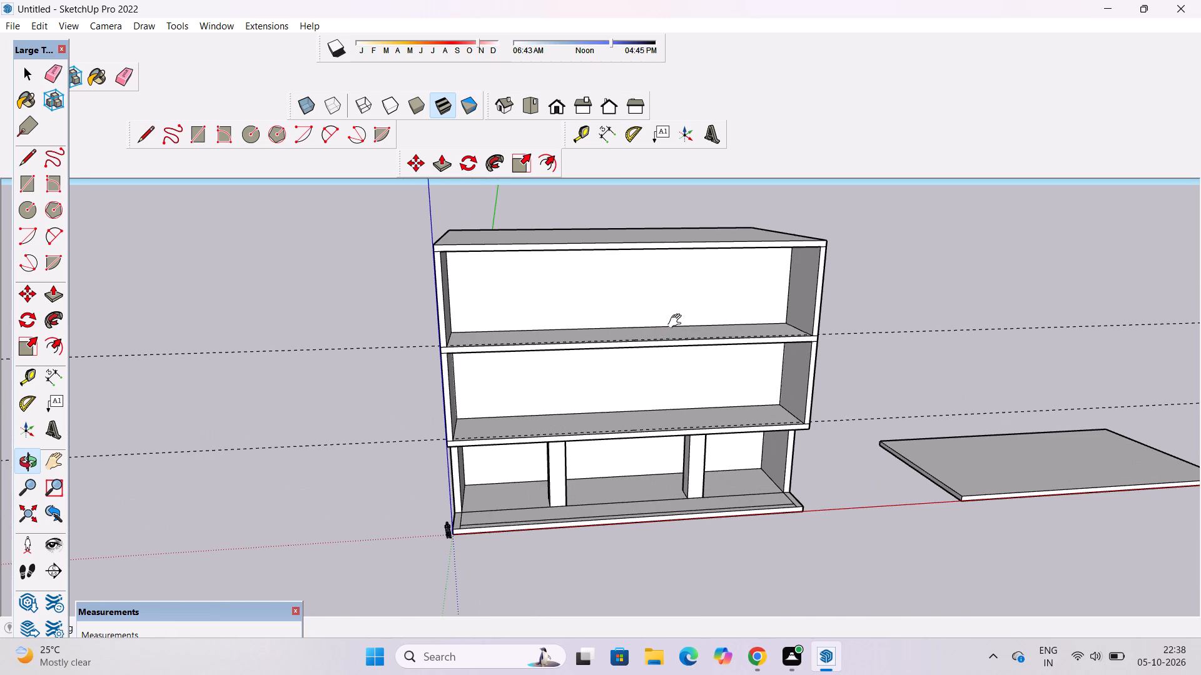
{"action": "left_click_drag", "start_coordinate": [677, 321], "coordinate": [664, 301], "text": "shift"}
{"action": "left_click_drag", "start_coordinate": [662, 299], "coordinate": [686, 379]}
{"action": "scroll", "coordinate": [695, 346], "scroll_direction": "down", "scroll_amount": 4}
{"action": "left_click_drag", "start_coordinate": [697, 325], "coordinate": [713, 459]}
{"action": "scroll", "coordinate": [691, 329], "scroll_direction": "up", "scroll_amount": 4}
{"action": "left_click_drag", "start_coordinate": [691, 329], "coordinate": [724, 380], "text": "shift"}
{"action": "left_click_drag", "start_coordinate": [716, 382], "coordinate": [700, 377]}
{"action": "scroll", "coordinate": [694, 364], "scroll_direction": "up", "scroll_amount": 1, "text": "shift"}
{"action": "left_click_drag", "start_coordinate": [693, 362], "coordinate": [720, 389], "text": "shift"}
{"action": "scroll", "coordinate": [720, 389], "scroll_direction": "down", "scroll_amount": 1}
{"action": "left_click_drag", "start_coordinate": [719, 384], "coordinate": [727, 406], "text": "shift"}
{"action": "scroll", "coordinate": [724, 399], "scroll_direction": "up", "scroll_amount": 2}
{"action": "scroll", "coordinate": [724, 399], "scroll_direction": "down", "scroll_amount": 3}
Place guide lines on the roof slab's top, parallel to both short end edges and 2' inward.
{"action": "key", "text": "t"}
{"action": "scroll", "coordinate": [599, 379], "scroll_direction": "down", "scroll_amount": 3}
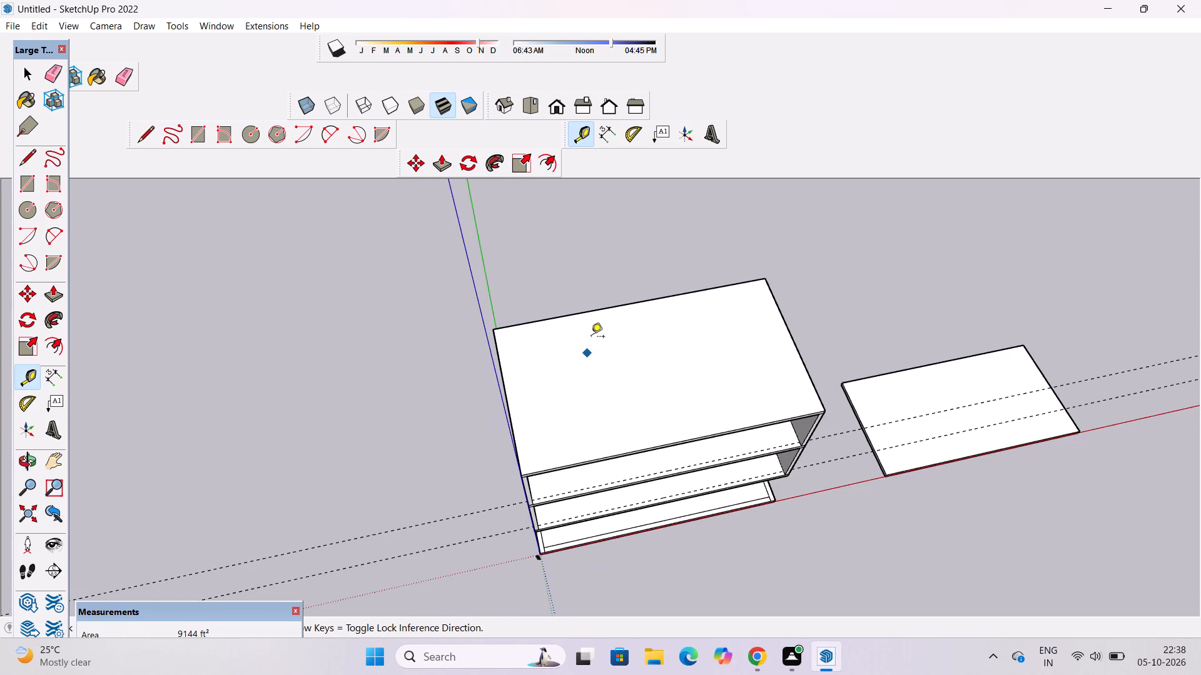
{"action": "scroll", "coordinate": [611, 338], "scroll_direction": "up", "scroll_amount": 3}
{"action": "left_click", "coordinate": [483, 400]}
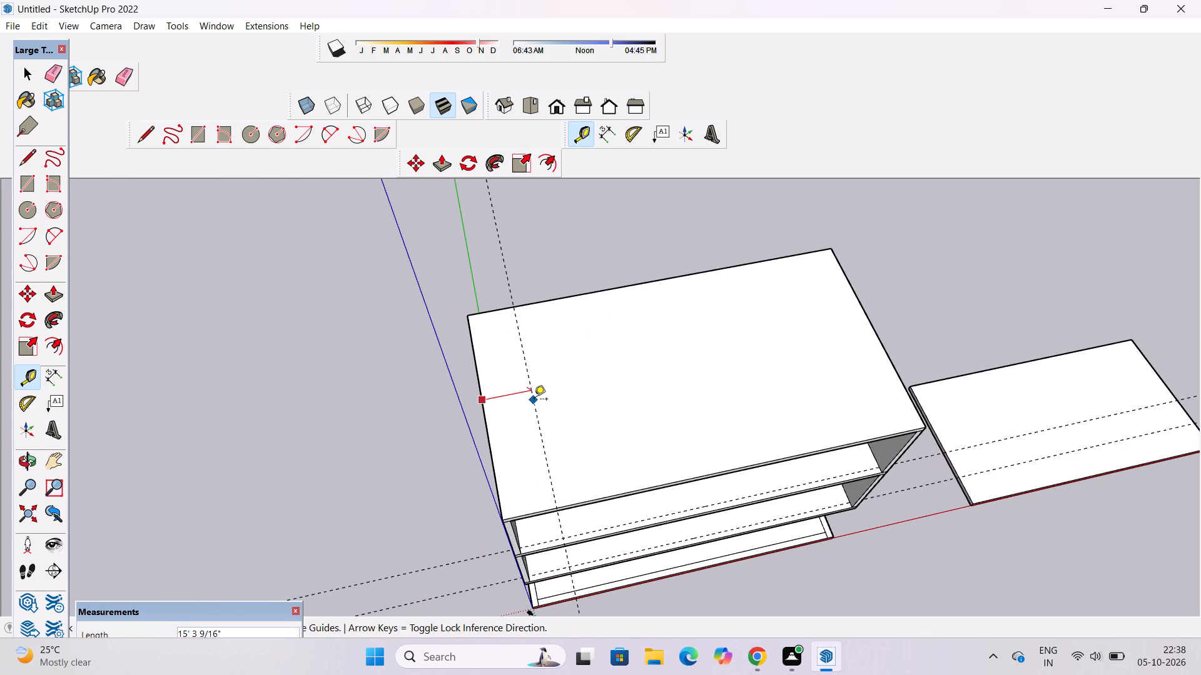
{"action": "key", "text": "2"}
{"action": "key", "text": "apostrophe"}
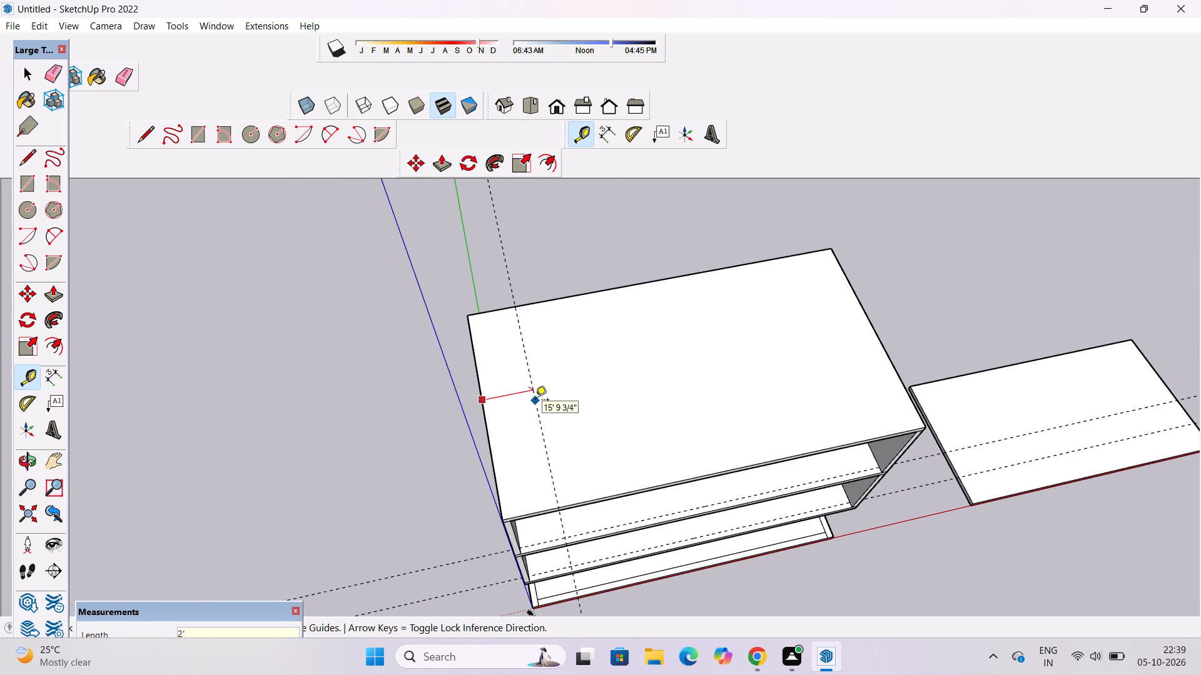
{"action": "key", "text": "Return"}
{"action": "scroll", "coordinate": [542, 394], "scroll_direction": "down", "scroll_amount": 5}
{"action": "scroll", "coordinate": [682, 388], "scroll_direction": "up", "scroll_amount": 5}
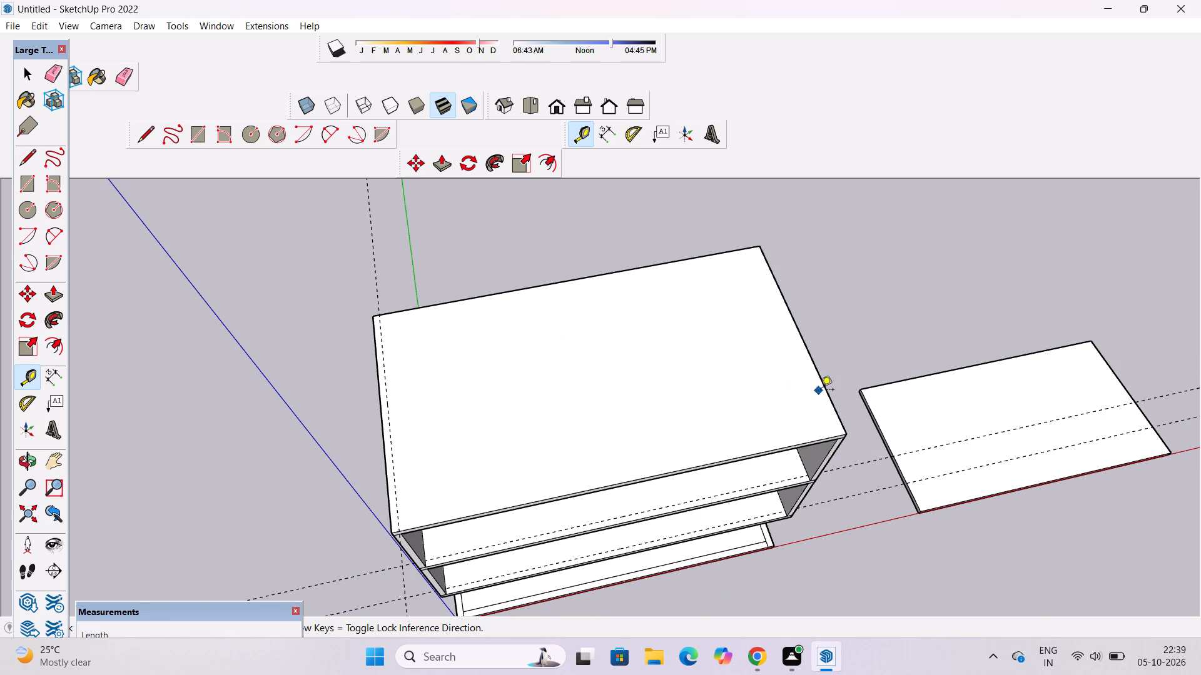
{"action": "left_click", "coordinate": [801, 333]}
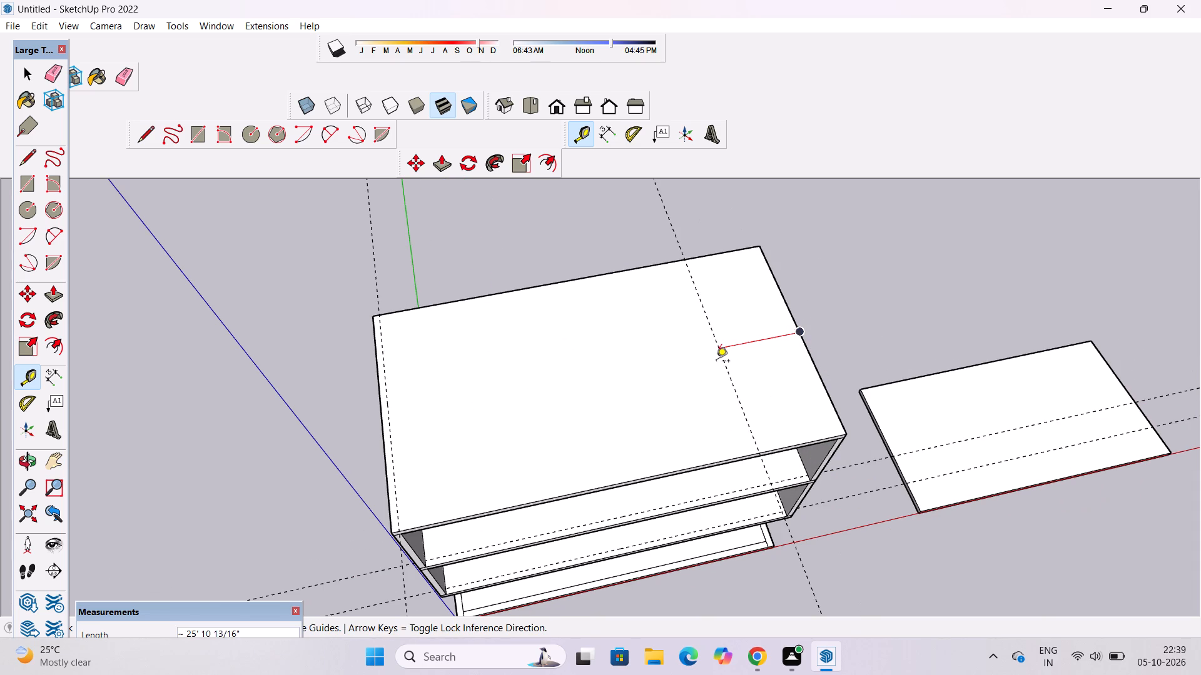
{"action": "type", "text": "2'"}
{"action": "key", "text": "Return"}
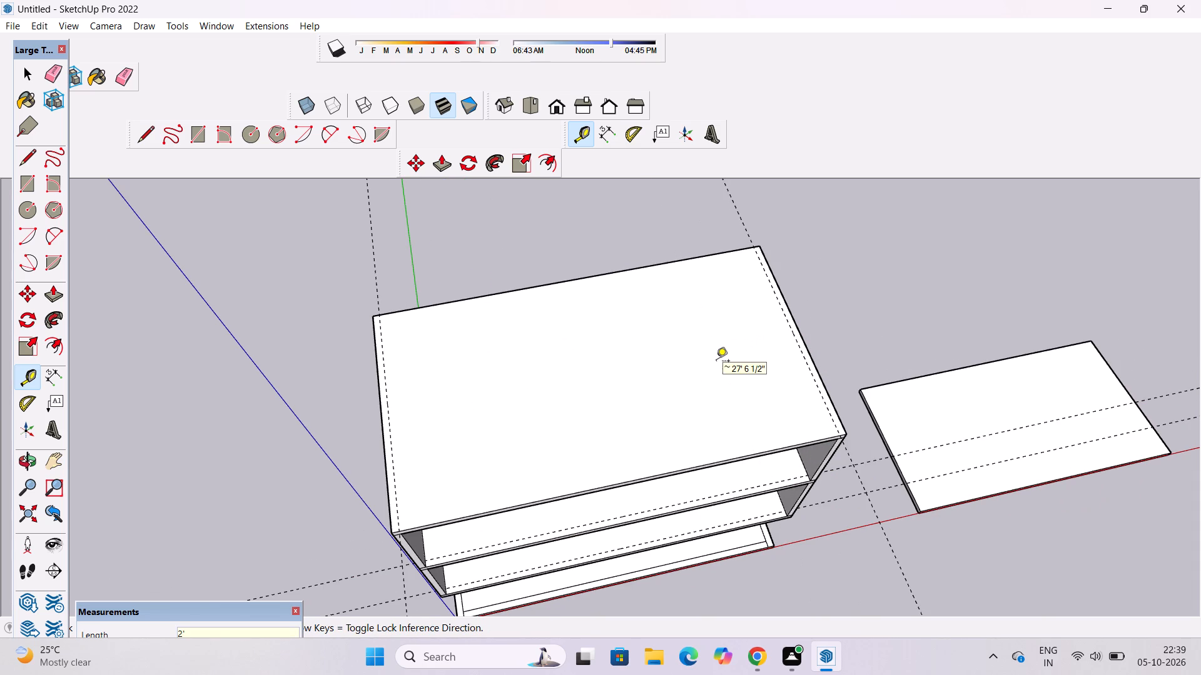
Place a guide line on the roof slab's top, parallel to its front edge and 23' inward.
{"action": "scroll", "coordinate": [705, 379], "scroll_direction": "down", "scroll_amount": 1}
{"action": "scroll", "coordinate": [695, 427], "scroll_direction": "up", "scroll_amount": 3}
{"action": "scroll", "coordinate": [637, 429], "scroll_direction": "down", "scroll_amount": 4}
{"action": "scroll", "coordinate": [660, 456], "scroll_direction": "up", "scroll_amount": 4}
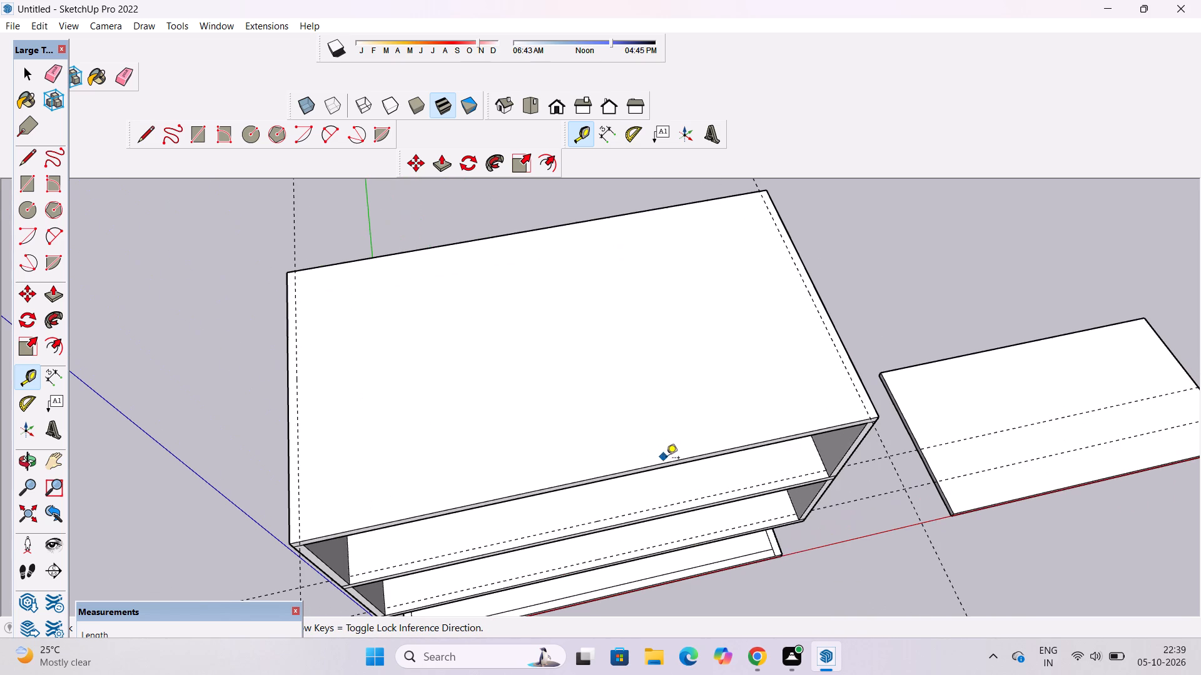
{"action": "left_click", "coordinate": [669, 461]}
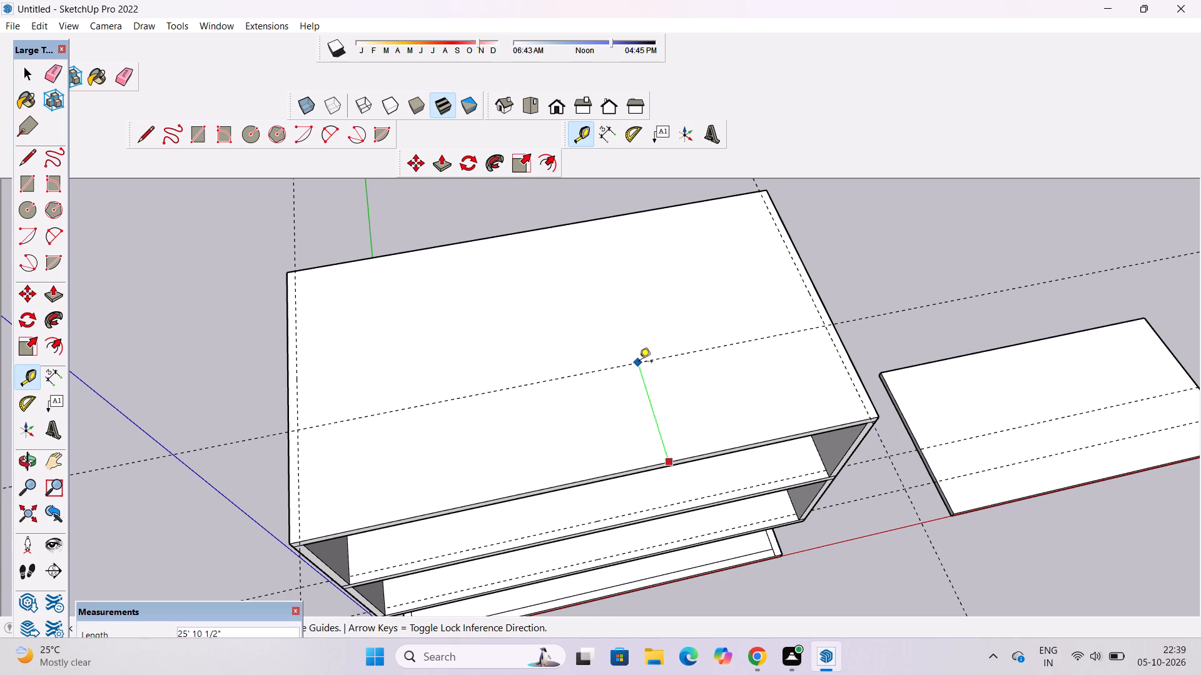
{"action": "type", "text": "23'"}
{"action": "key", "text": "Return"}
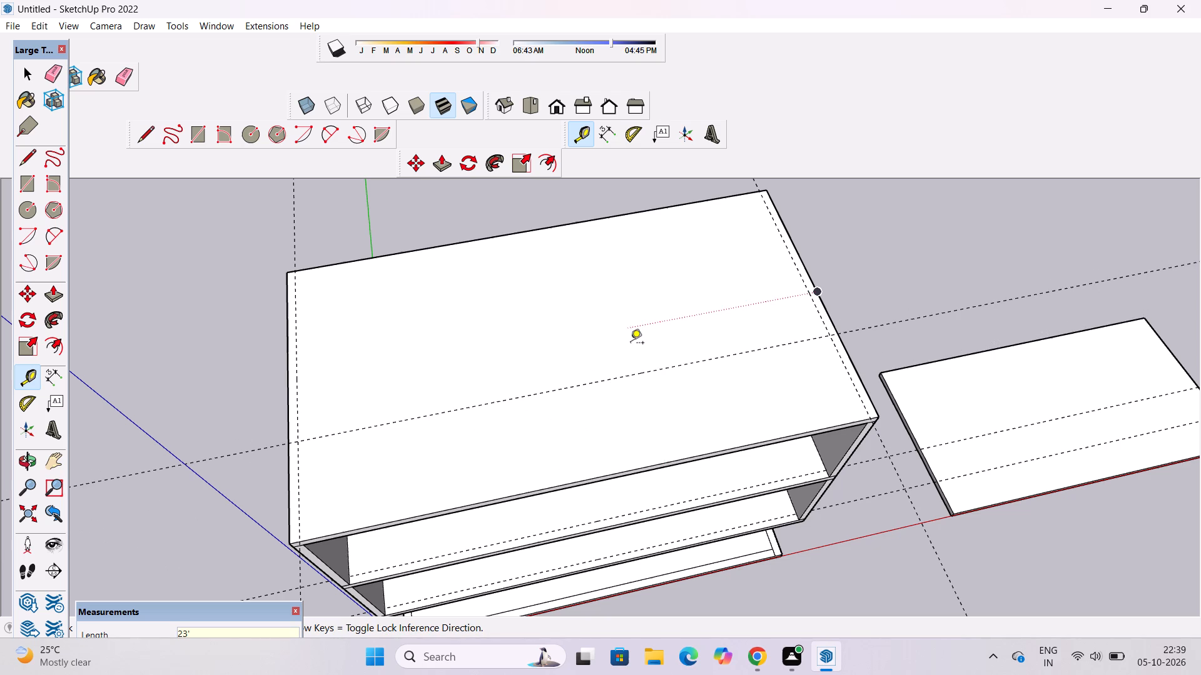
Draw lines from the back edge to the front edge of the roof slab along both 2' end guides.
{"action": "key", "text": "l"}
{"action": "scroll", "coordinate": [663, 324], "scroll_direction": "down", "scroll_amount": 5}
{"action": "scroll", "coordinate": [741, 254], "scroll_direction": "up", "scroll_amount": 6}
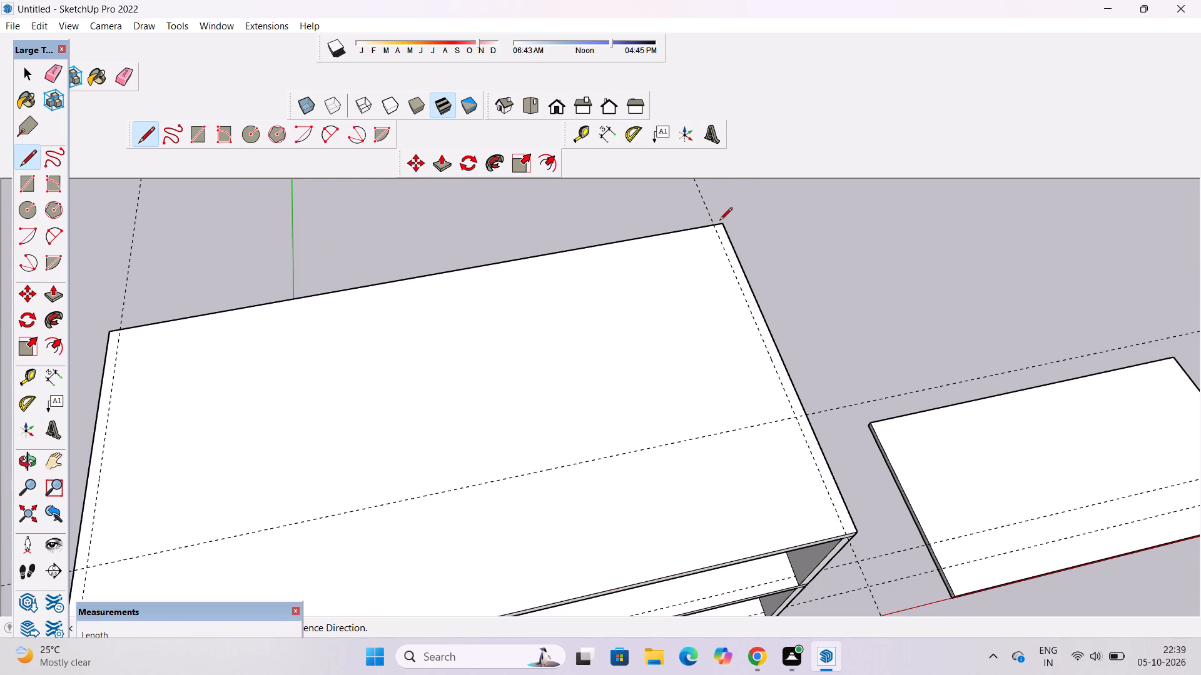
{"action": "left_click", "coordinate": [714, 226]}
{"action": "scroll", "coordinate": [741, 317], "scroll_direction": "down", "scroll_amount": 5}
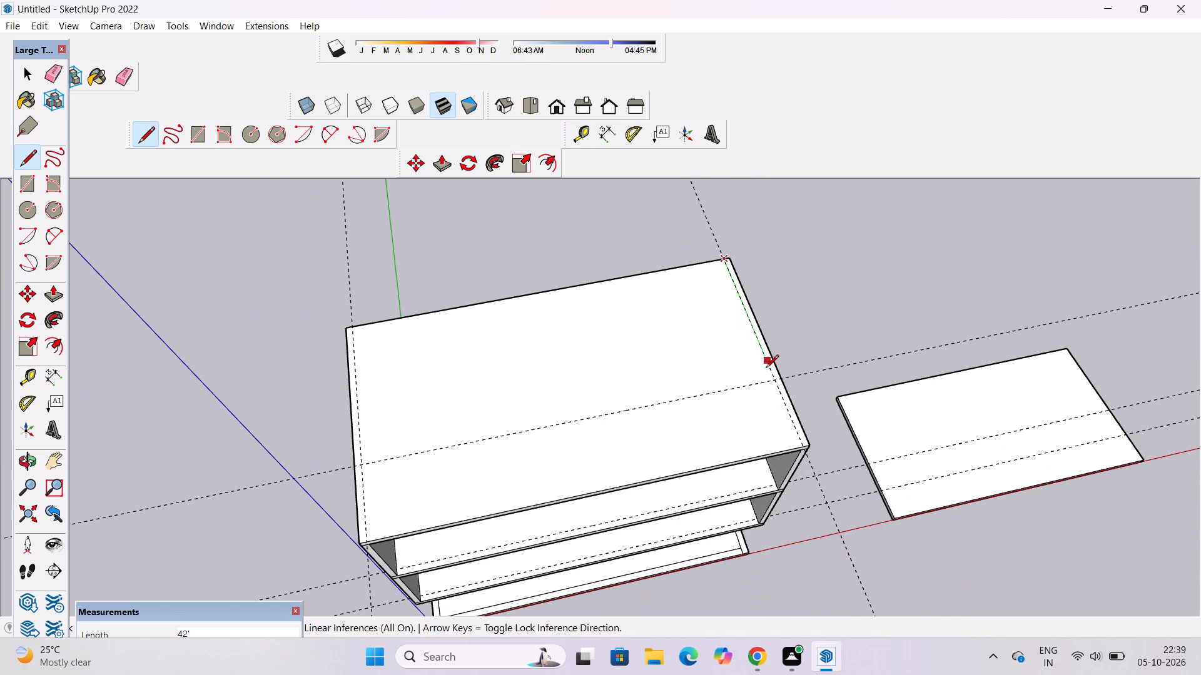
{"action": "left_click", "coordinate": [801, 446]}
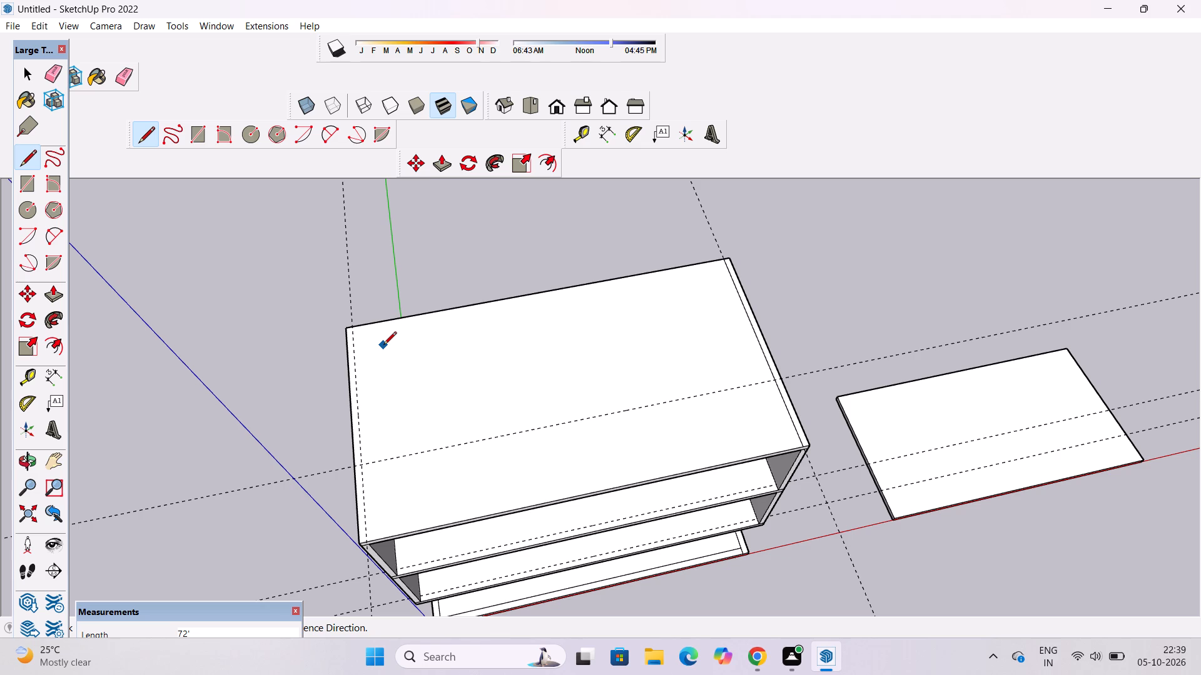
{"action": "scroll", "coordinate": [395, 347], "scroll_direction": "down", "scroll_amount": 1}
{"action": "scroll", "coordinate": [355, 333], "scroll_direction": "up", "scroll_amount": 9}
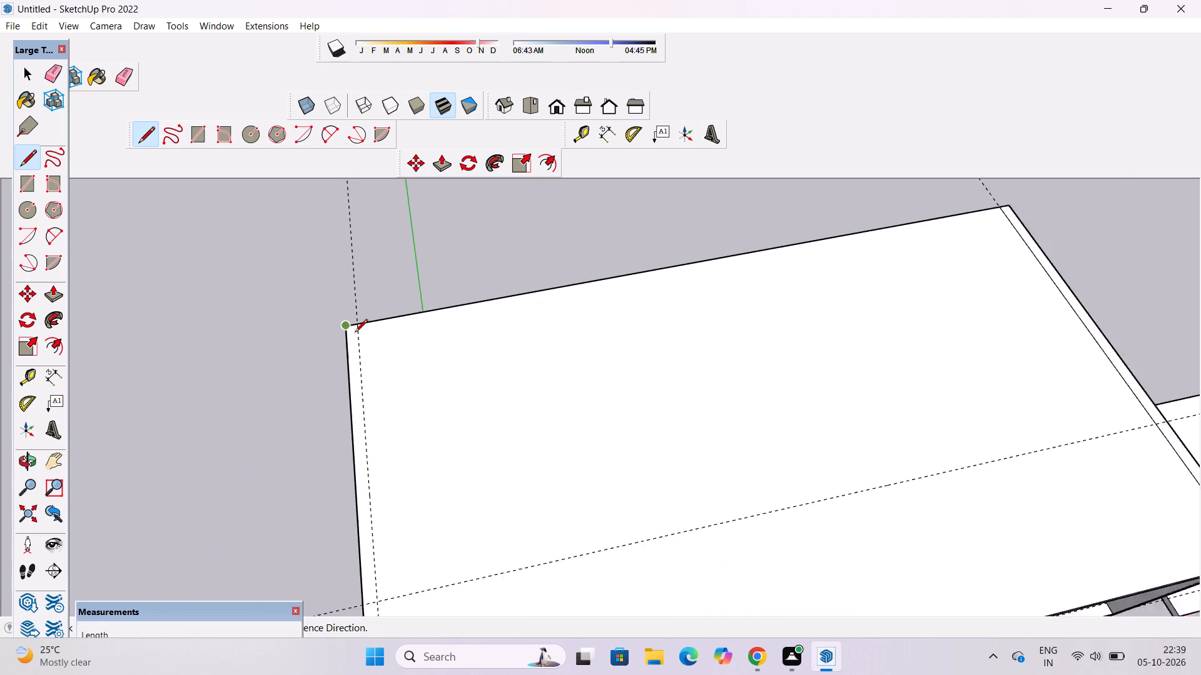
{"action": "scroll", "coordinate": [355, 333], "scroll_direction": "up", "scroll_amount": 3}
{"action": "left_click", "coordinate": [361, 319]}
{"action": "scroll", "coordinate": [361, 319], "scroll_direction": "down", "scroll_amount": 11}
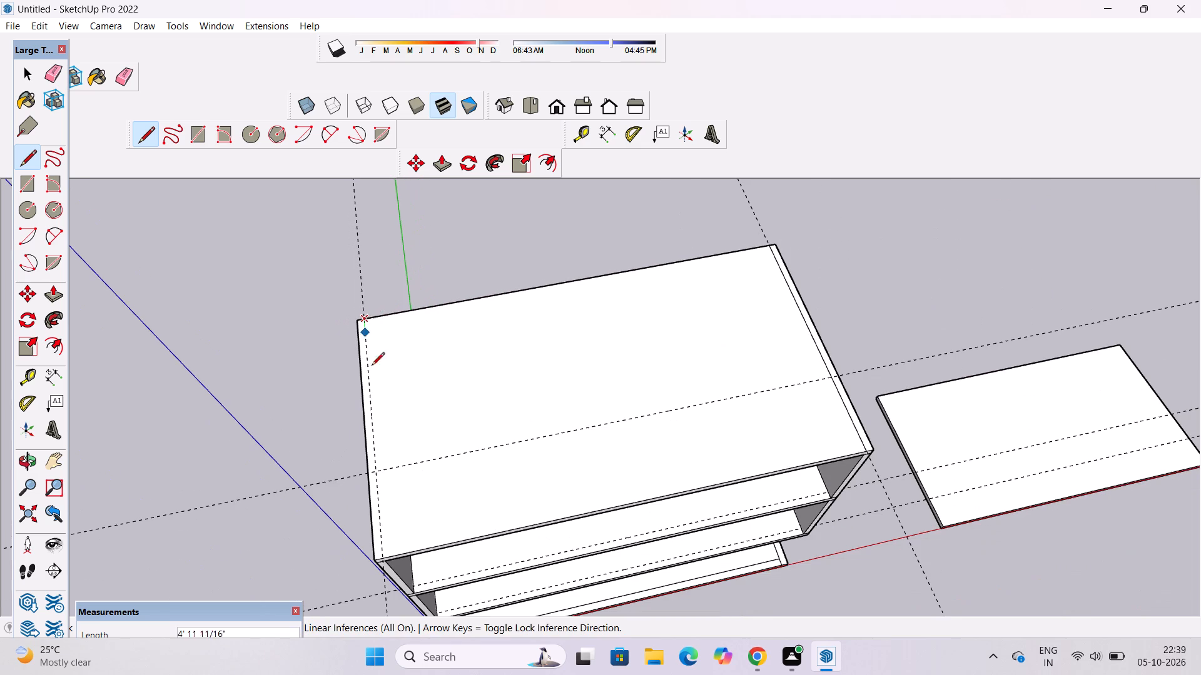
{"action": "scroll", "coordinate": [378, 536], "scroll_direction": "up", "scroll_amount": 8}
{"action": "scroll", "coordinate": [378, 537], "scroll_direction": "down", "scroll_amount": 6}
{"action": "scroll", "coordinate": [378, 571], "scroll_direction": "up", "scroll_amount": 7}
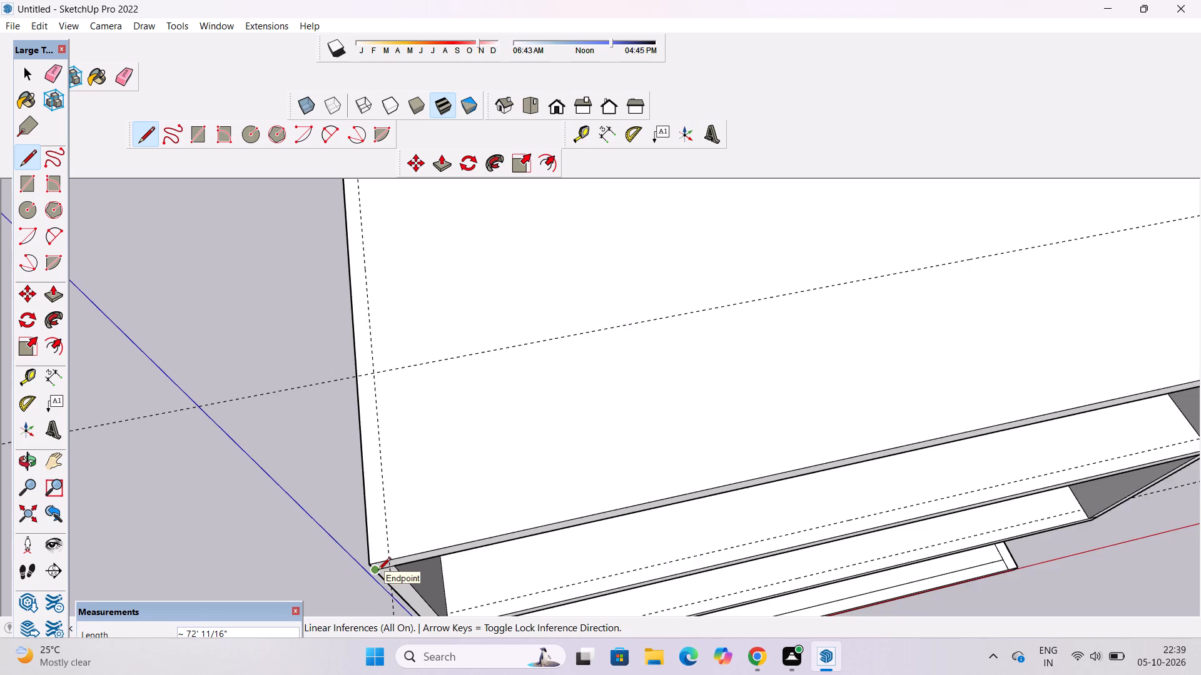
{"action": "scroll", "coordinate": [378, 571], "scroll_direction": "up", "scroll_amount": 2}
{"action": "left_click", "coordinate": [393, 554]}
Draw a line across the full length of the roof slab's top along the 23' guide.
{"action": "scroll", "coordinate": [331, 529], "scroll_direction": "down", "scroll_amount": 6}
{"action": "scroll", "coordinate": [341, 454], "scroll_direction": "up", "scroll_amount": 3}
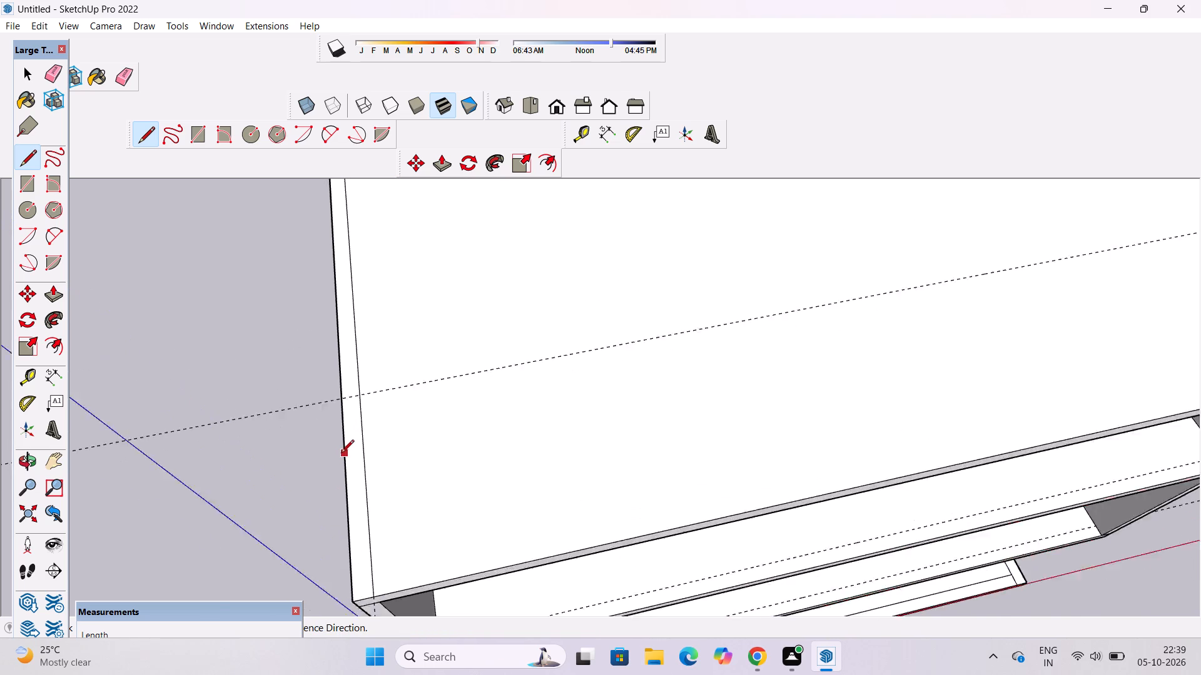
{"action": "scroll", "coordinate": [341, 454], "scroll_direction": "up", "scroll_amount": 3}
{"action": "scroll", "coordinate": [352, 363], "scroll_direction": "up", "scroll_amount": 5}
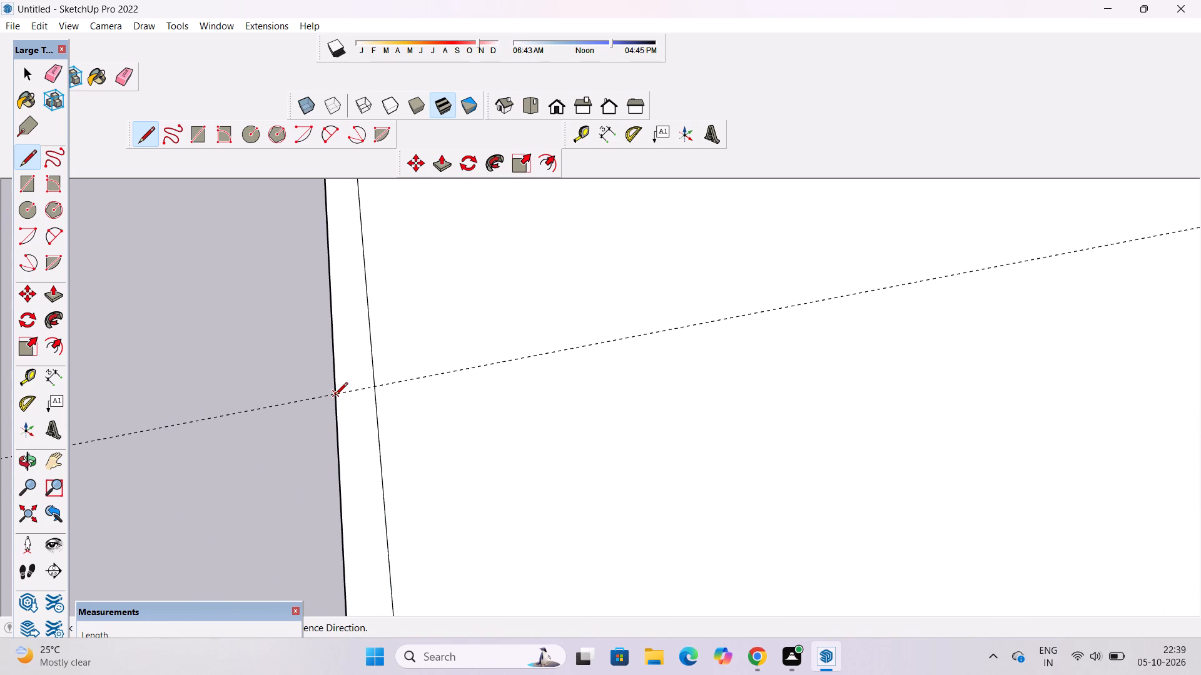
{"action": "left_click", "coordinate": [335, 396]}
{"action": "scroll", "coordinate": [323, 386], "scroll_direction": "down", "scroll_amount": 15}
{"action": "scroll", "coordinate": [746, 304], "scroll_direction": "up", "scroll_amount": 5}
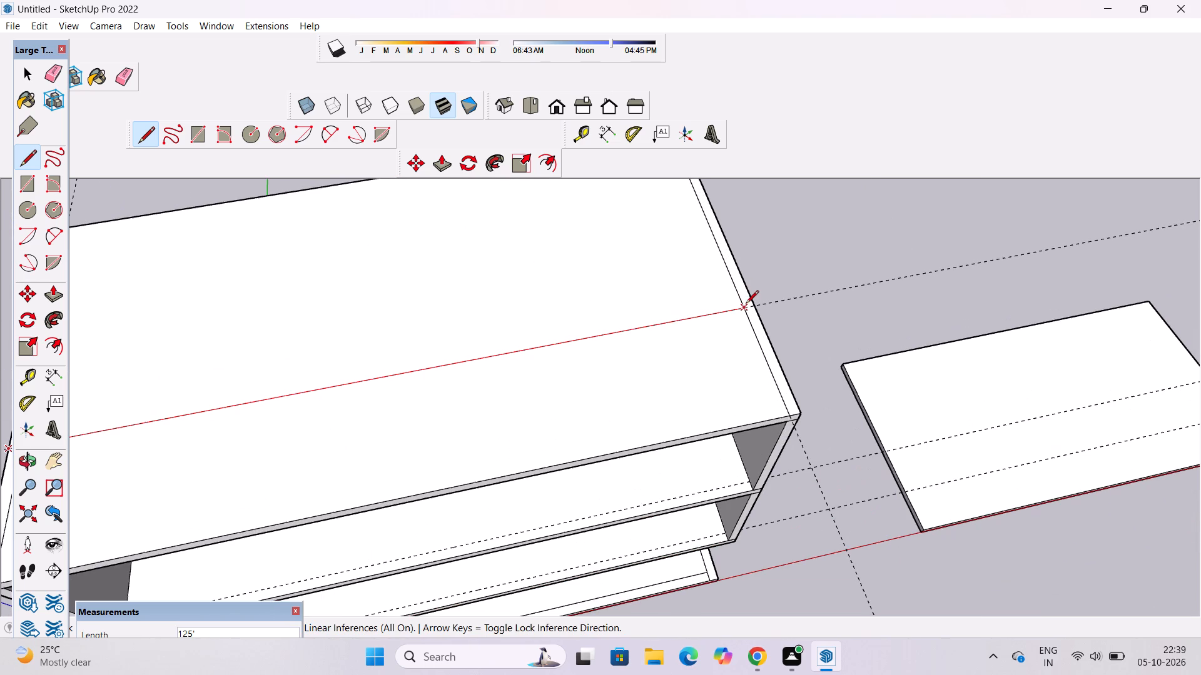
{"action": "left_click", "coordinate": [756, 306]}
{"action": "key", "text": "space"}
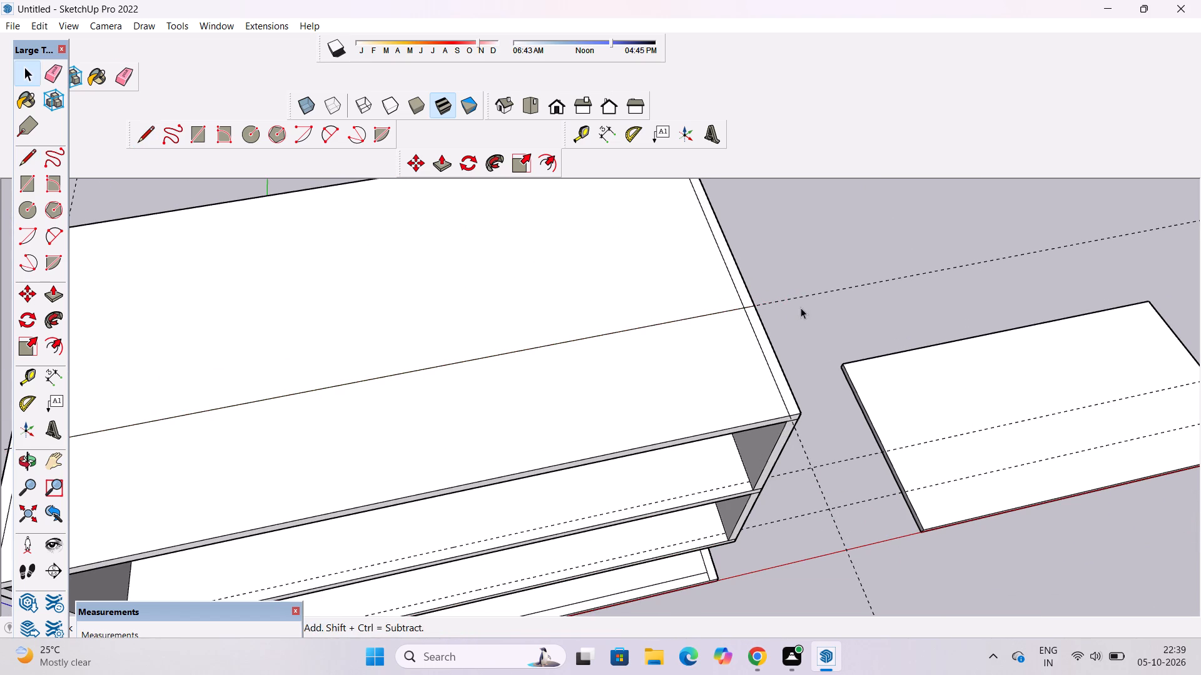
Erase all the guide lines on the roof slab and on the middle and third storey floors.
{"action": "key", "text": "e"}
{"action": "scroll", "coordinate": [821, 304], "scroll_direction": "down", "scroll_amount": 10}
{"action": "left_click_drag", "start_coordinate": [828, 293], "coordinate": [828, 311]}
{"action": "left_click_drag", "start_coordinate": [746, 200], "coordinate": [745, 218]}
{"action": "scroll", "coordinate": [563, 229], "scroll_direction": "up", "scroll_amount": 5}
{"action": "left_click_drag", "start_coordinate": [530, 201], "coordinate": [515, 231]}
{"action": "scroll", "coordinate": [495, 210], "scroll_direction": "down", "scroll_amount": 6}
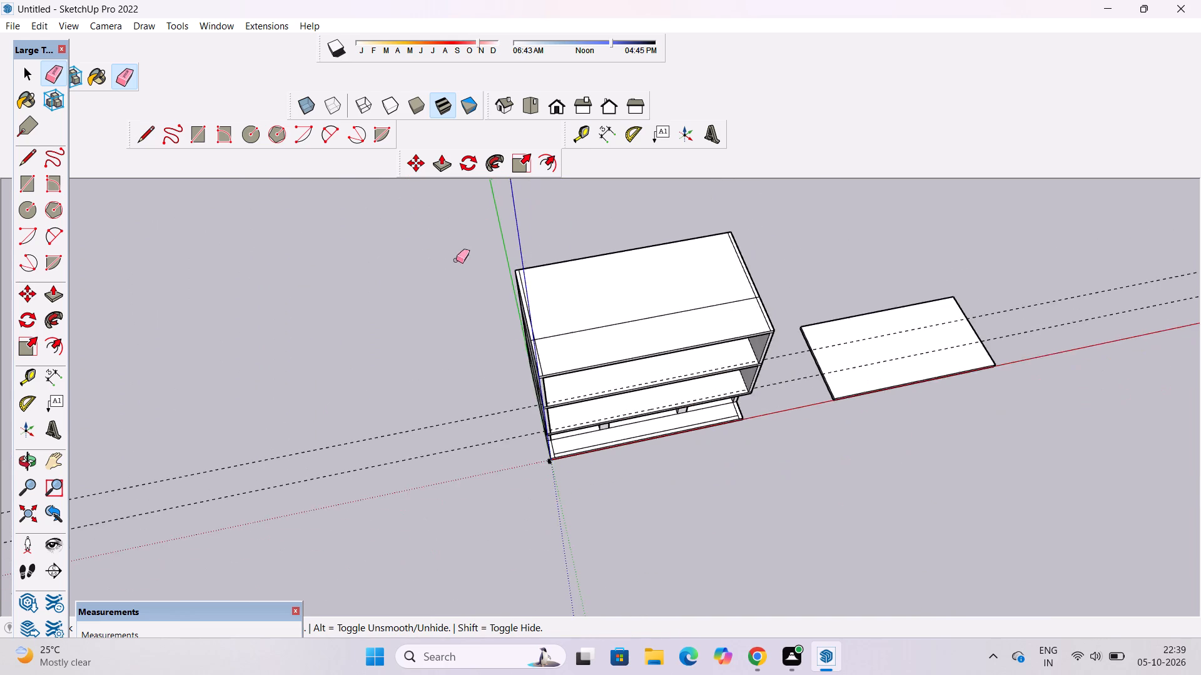
{"action": "scroll", "coordinate": [445, 403], "scroll_direction": "up", "scroll_amount": 3}
{"action": "left_click_drag", "start_coordinate": [444, 403], "coordinate": [458, 472]}
Examine the divided roof slab and both end walls from several sides.
{"action": "key", "text": "o"}
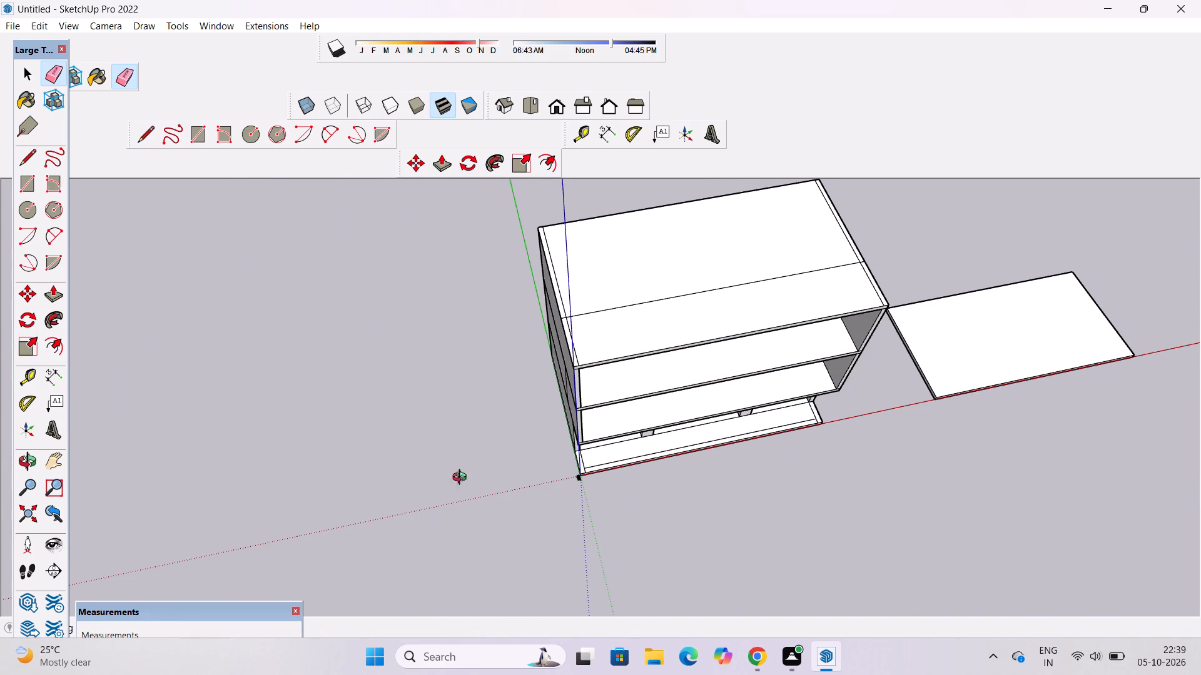
{"action": "left_click_drag", "start_coordinate": [618, 521], "coordinate": [608, 436]}
{"action": "scroll", "coordinate": [611, 434], "scroll_direction": "up", "scroll_amount": 2}
{"action": "left_click_drag", "start_coordinate": [667, 418], "coordinate": [550, 438], "text": "shift"}
{"action": "left_click_drag", "start_coordinate": [549, 435], "coordinate": [667, 519]}
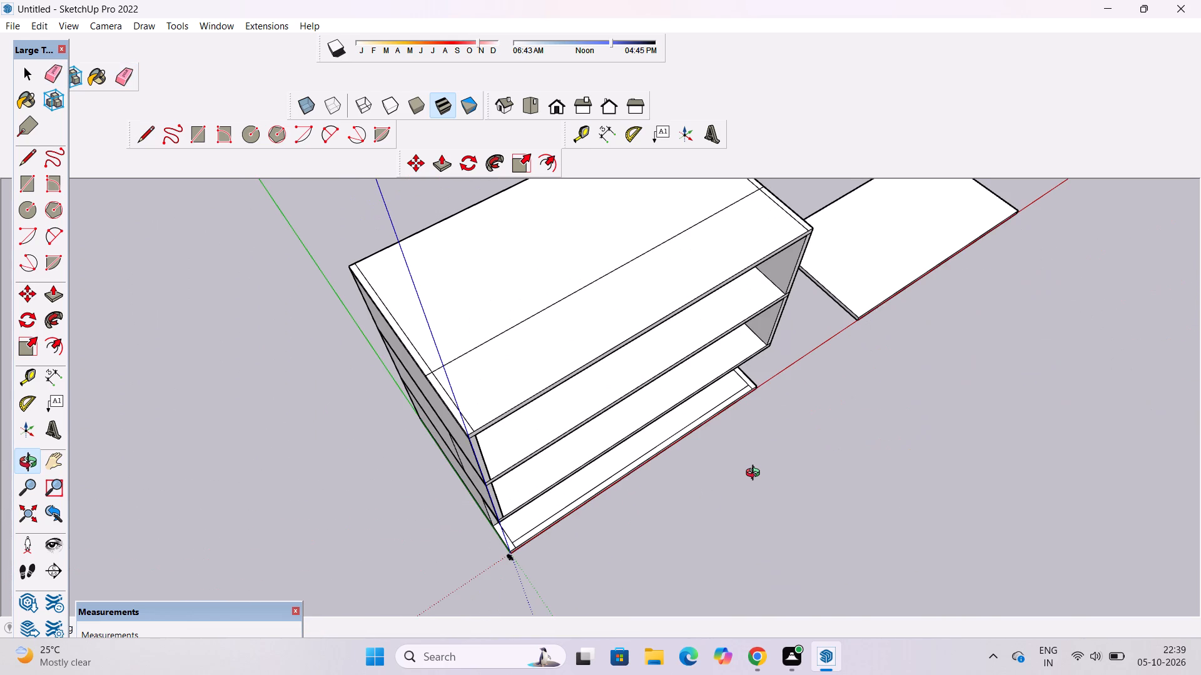
{"action": "scroll", "coordinate": [477, 526], "scroll_direction": "down", "scroll_amount": 3}
{"action": "left_click_drag", "start_coordinate": [542, 418], "coordinate": [531, 492], "text": "shift"}
{"action": "left_click_drag", "start_coordinate": [325, 534], "coordinate": [471, 481]}
{"action": "scroll", "coordinate": [480, 497], "scroll_direction": "up", "scroll_amount": 3}
{"action": "left_click_drag", "start_coordinate": [502, 511], "coordinate": [487, 472], "text": "shift"}
{"action": "left_click_drag", "start_coordinate": [498, 467], "coordinate": [779, 394]}
{"action": "left_click_drag", "start_coordinate": [791, 409], "coordinate": [488, 470]}
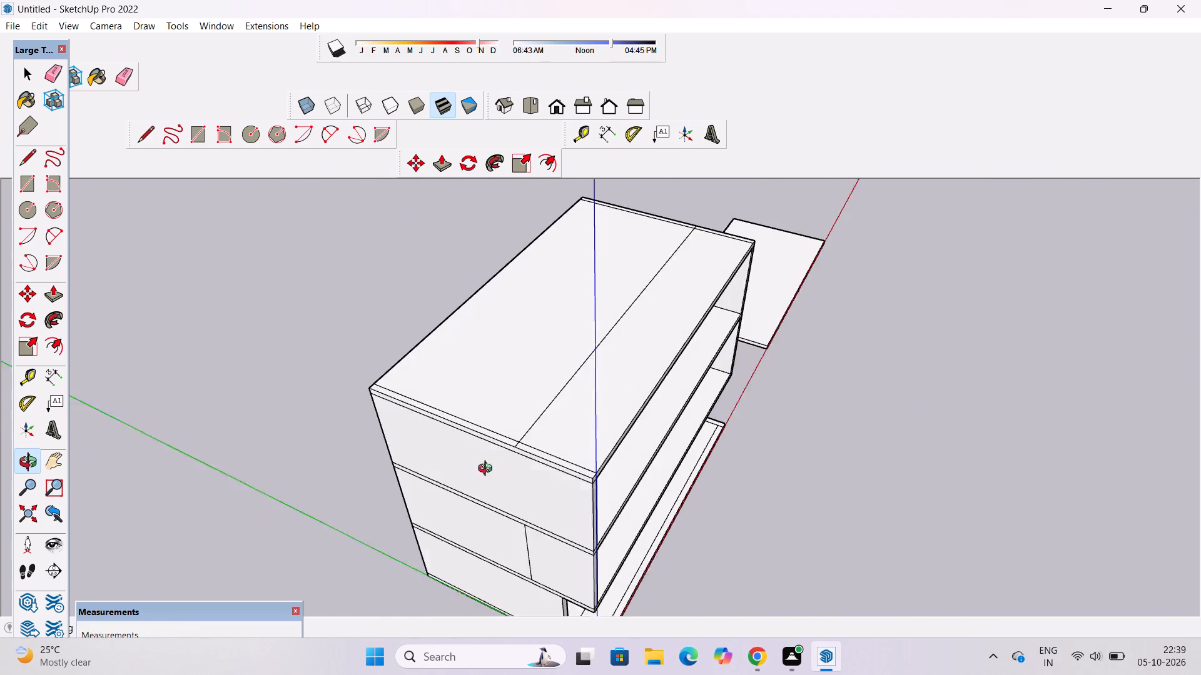
{"action": "left_click_drag", "start_coordinate": [488, 470], "coordinate": [487, 471]}
{"action": "left_click_drag", "start_coordinate": [634, 454], "coordinate": [640, 506]}
{"action": "left_click_drag", "start_coordinate": [626, 506], "coordinate": [352, 520], "text": "shift"}
{"action": "left_click_drag", "start_coordinate": [749, 395], "coordinate": [481, 405]}
{"action": "left_click_drag", "start_coordinate": [552, 373], "coordinate": [615, 506], "text": "shift"}
{"action": "left_click_drag", "start_coordinate": [824, 383], "coordinate": [667, 327]}
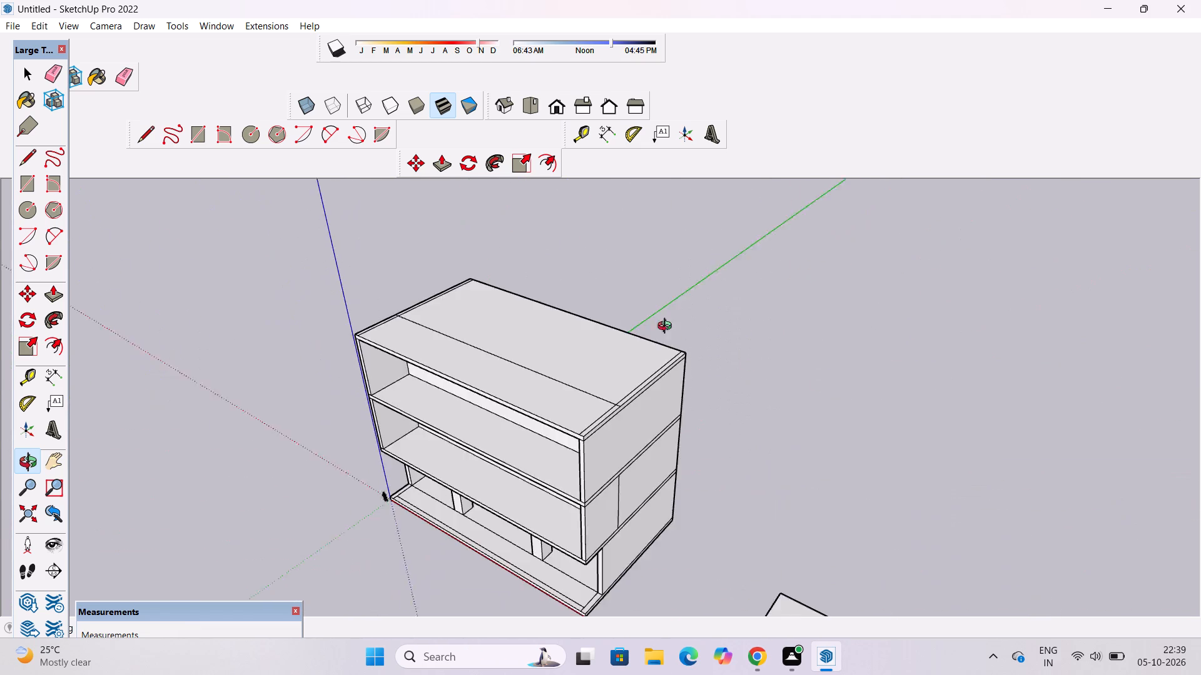
{"action": "left_click_drag", "start_coordinate": [667, 327], "coordinate": [655, 327]}
{"action": "scroll", "coordinate": [647, 441], "scroll_direction": "up", "scroll_amount": 6}
{"action": "scroll", "coordinate": [534, 432], "scroll_direction": "up", "scroll_amount": 3}
{"action": "left_click_drag", "start_coordinate": [351, 458], "coordinate": [893, 439]}
{"action": "scroll", "coordinate": [905, 432], "scroll_direction": "down", "scroll_amount": 6}
{"action": "left_click_drag", "start_coordinate": [846, 443], "coordinate": [727, 467], "text": "shift"}
{"action": "left_click_drag", "start_coordinate": [726, 484], "coordinate": [714, 539]}
{"action": "left_click_drag", "start_coordinate": [716, 541], "coordinate": [530, 544]}
{"action": "left_click_drag", "start_coordinate": [519, 536], "coordinate": [477, 514], "text": "shift"}
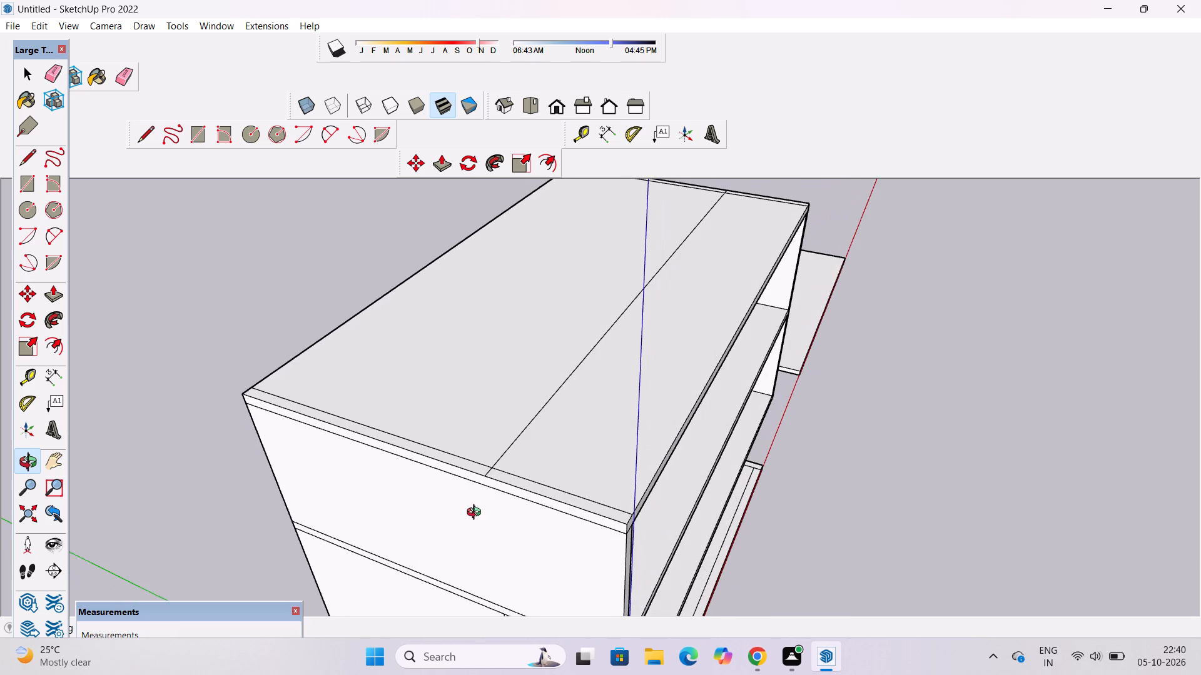
Push/Pull the rear part of the roof's narrow strip on the origin side 30' upward as an end wall.
{"action": "key", "text": "p"}
{"action": "left_click", "coordinate": [467, 464]}
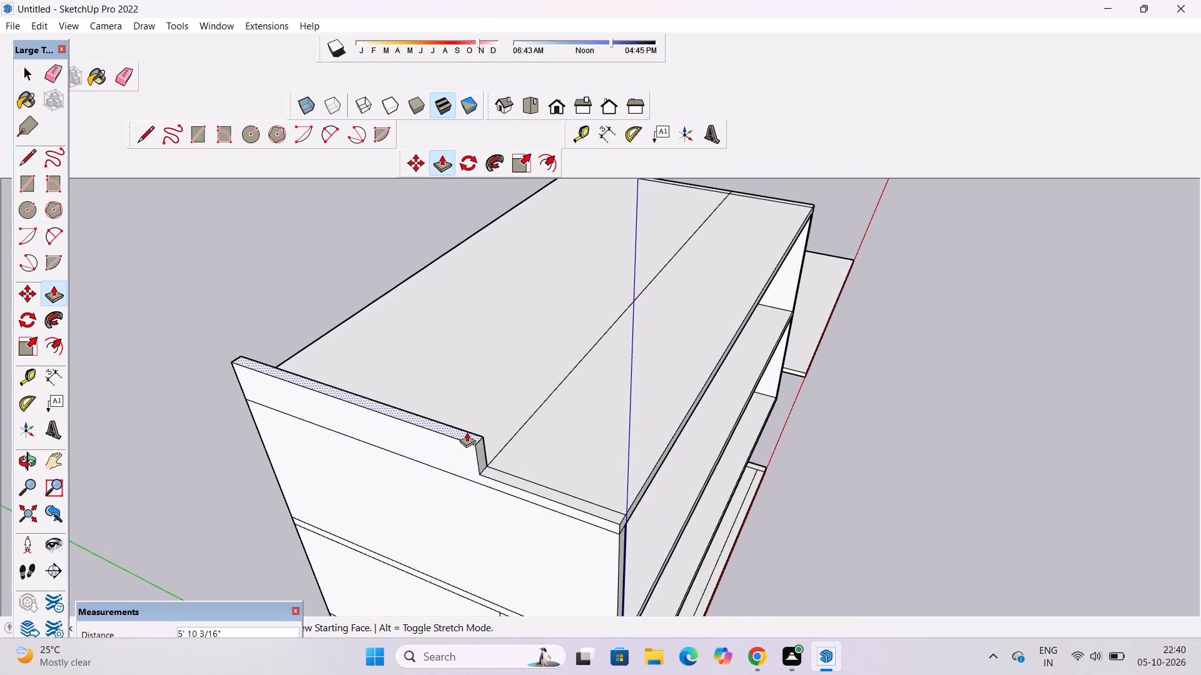
{"action": "type", "text": "30'"}
{"action": "key", "text": "Return"}
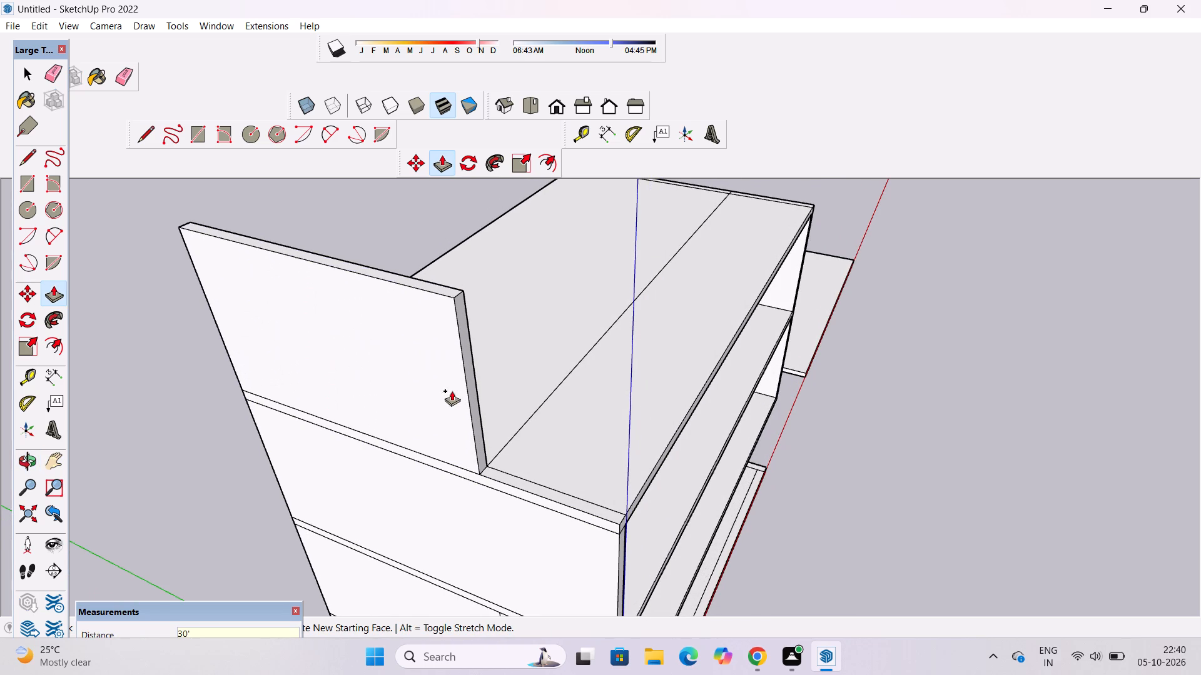
{"action": "scroll", "coordinate": [172, 674], "scroll_direction": "down", "scroll_amount": 7}
{"action": "key", "text": "o"}
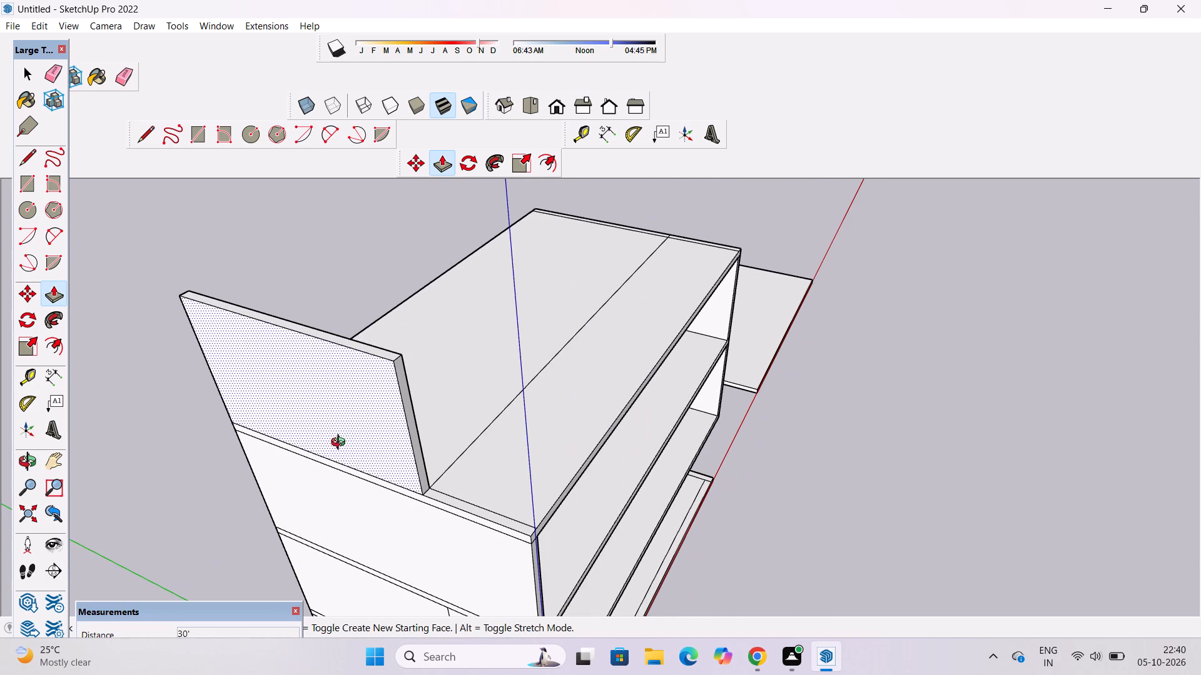
Push/Pull the rear part of the roof slab's top 30' upward, level with the top of the origin-side end wall.
{"action": "left_click_drag", "start_coordinate": [426, 496], "coordinate": [383, 442]}
{"action": "left_click_drag", "start_coordinate": [614, 364], "coordinate": [614, 451], "text": "shift"}
{"action": "left_click_drag", "start_coordinate": [612, 456], "coordinate": [514, 474]}
{"action": "left_click_drag", "start_coordinate": [504, 463], "coordinate": [604, 505], "text": "shift"}
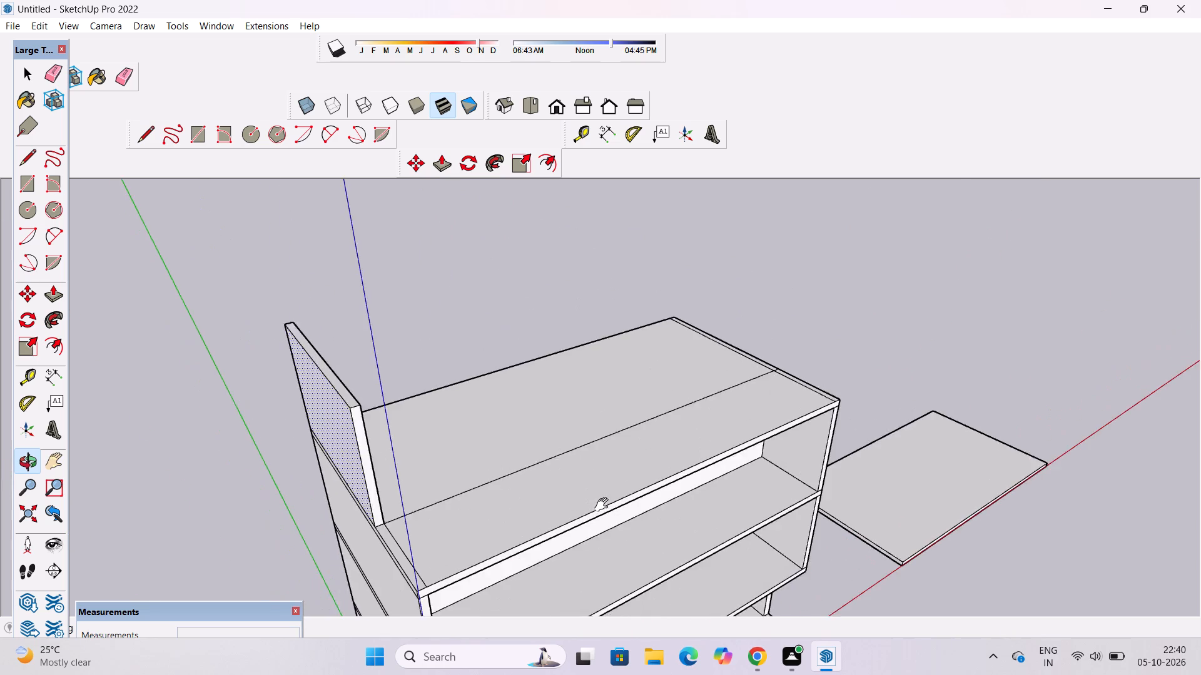
{"action": "left_click_drag", "start_coordinate": [604, 505], "coordinate": [606, 505], "text": "shift"}
{"action": "left_click_drag", "start_coordinate": [530, 496], "coordinate": [606, 451]}
{"action": "left_click", "coordinate": [584, 459], "text": "shift"}
{"action": "key", "text": "p"}
{"action": "left_click", "coordinate": [510, 455]}
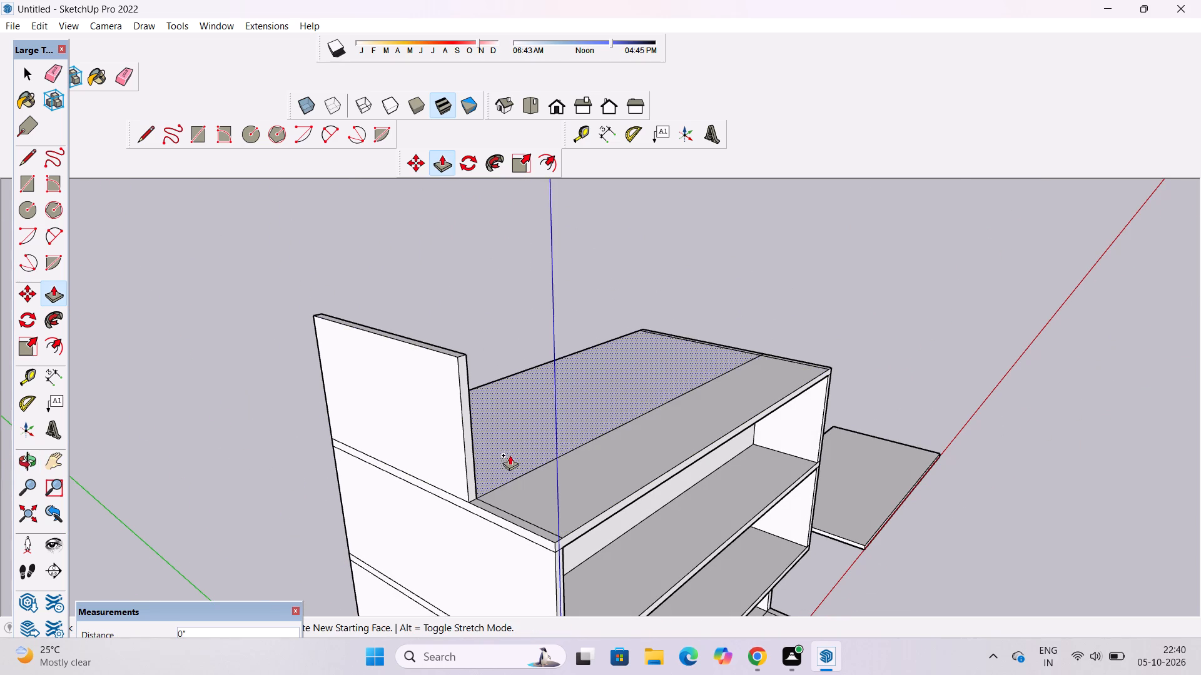
{"action": "left_click", "coordinate": [446, 352]}
Push/Pull the rear part of the roof's narrow strip at the far end 30' upward, level with the raised block.
{"action": "key", "text": "o"}
{"action": "left_click_drag", "start_coordinate": [1196, 342], "coordinate": [1035, 366]}
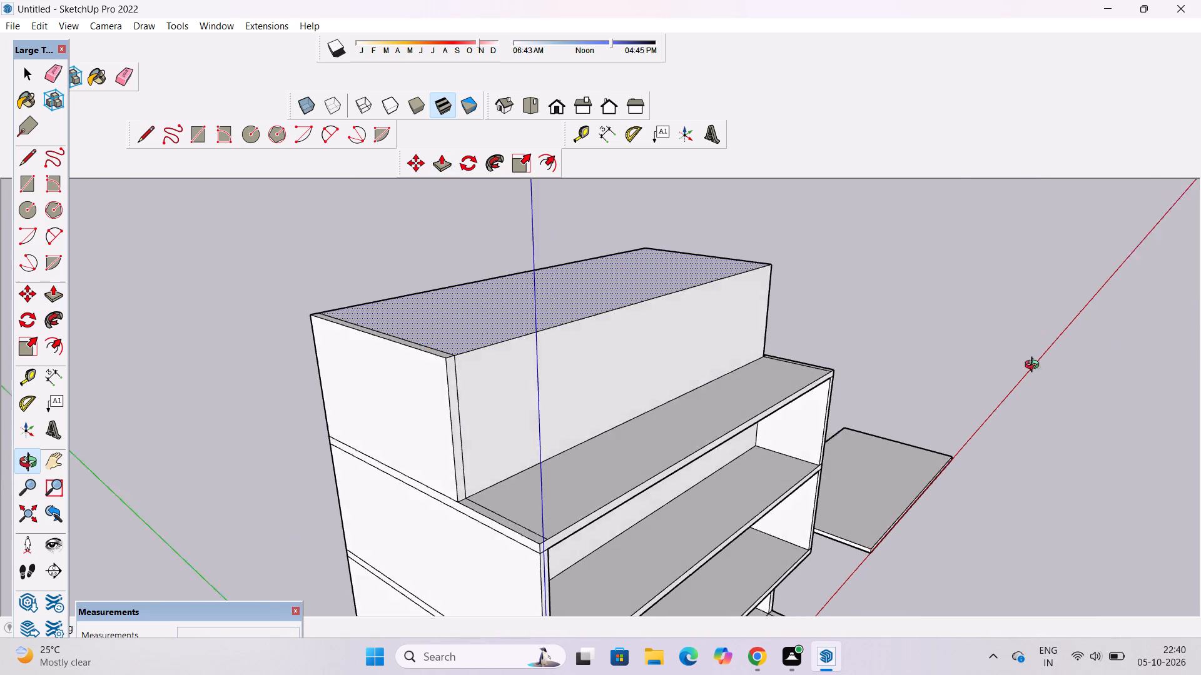
{"action": "left_click_drag", "start_coordinate": [1035, 366], "coordinate": [811, 391]}
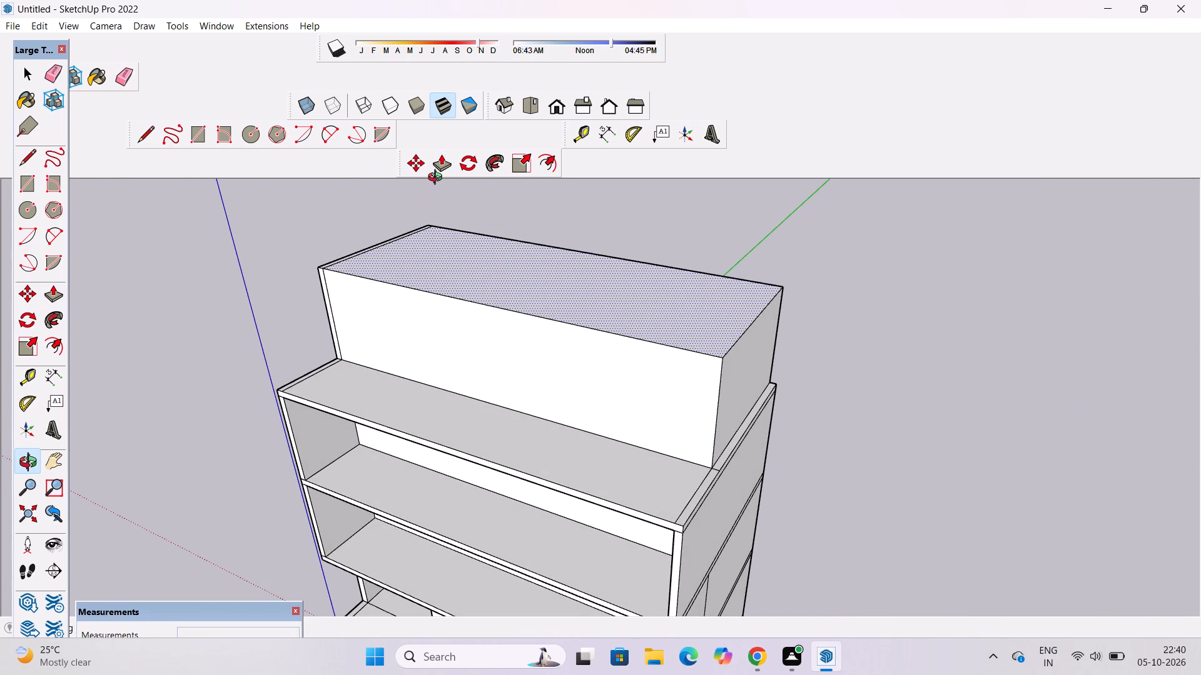
{"action": "left_click", "coordinate": [438, 179]}
{"action": "left_click", "coordinate": [442, 170]}
{"action": "scroll", "coordinate": [737, 435], "scroll_direction": "up", "scroll_amount": 5}
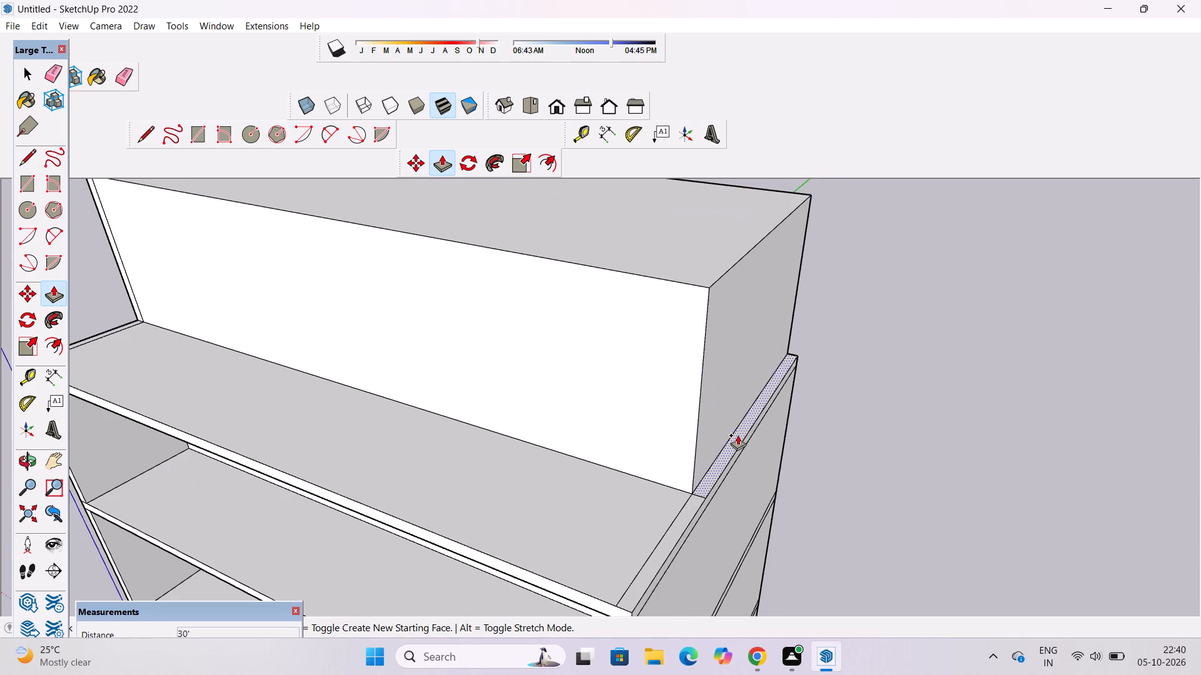
{"action": "left_click", "coordinate": [737, 435]}
{"action": "left_click", "coordinate": [710, 284]}
Examine the raised set-back storey and the whole building from several sides.
{"action": "scroll", "coordinate": [718, 348], "scroll_direction": "down", "scroll_amount": 5}
{"action": "key", "text": "o"}
{"action": "scroll", "coordinate": [718, 348], "scroll_direction": "down", "scroll_amount": 3}
{"action": "left_click_drag", "start_coordinate": [696, 377], "coordinate": [736, 446]}
{"action": "left_click_drag", "start_coordinate": [699, 463], "coordinate": [728, 417], "text": "shift"}
{"action": "left_click_drag", "start_coordinate": [694, 430], "coordinate": [756, 446]}
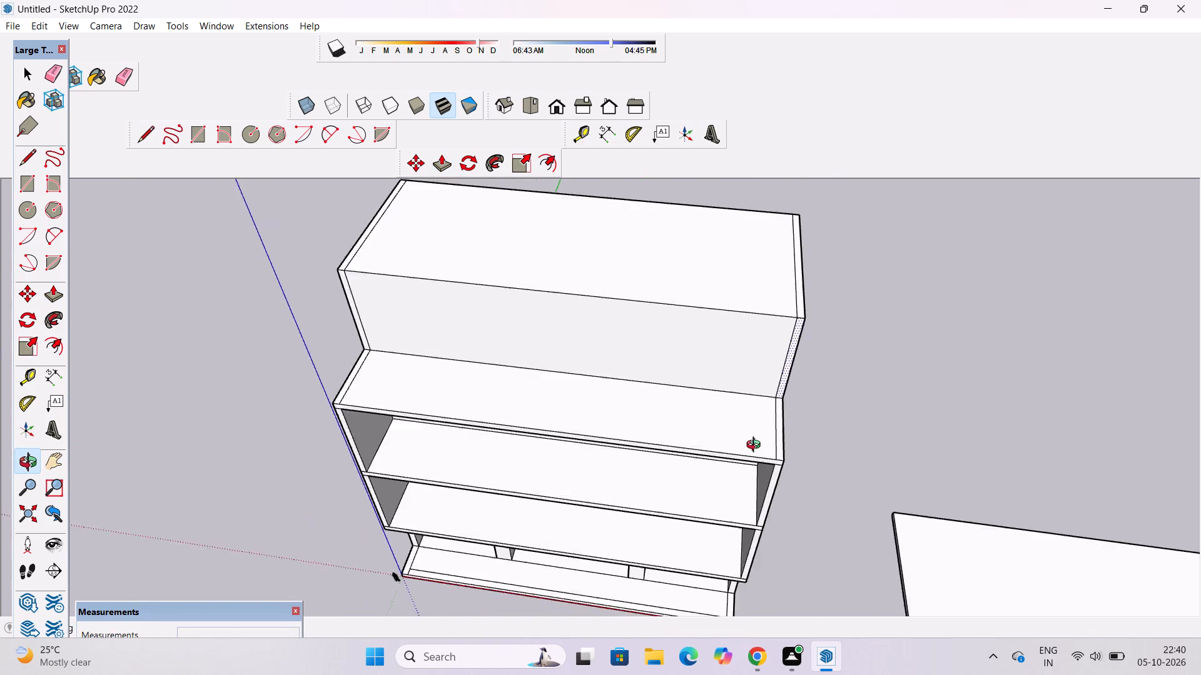
{"action": "left_click_drag", "start_coordinate": [756, 446], "coordinate": [1021, 424]}
{"action": "left_click_drag", "start_coordinate": [734, 517], "coordinate": [724, 459], "text": "shift"}
{"action": "left_click_drag", "start_coordinate": [724, 464], "coordinate": [724, 522]}
{"action": "scroll", "coordinate": [721, 513], "scroll_direction": "down", "scroll_amount": 5}
{"action": "left_click_drag", "start_coordinate": [731, 461], "coordinate": [490, 541], "text": "shift"}
{"action": "left_click_drag", "start_coordinate": [489, 547], "coordinate": [448, 479], "text": "shift"}
{"action": "left_click_drag", "start_coordinate": [587, 543], "coordinate": [514, 484]}
{"action": "left_click_drag", "start_coordinate": [540, 480], "coordinate": [742, 514], "text": "shift"}
{"action": "left_click_drag", "start_coordinate": [752, 528], "coordinate": [819, 543]}
Copy the loose slab lying beside the building onto the set-back storey, aligning its bottom corner with the origin-side rear top corner.
{"action": "key", "text": "space"}
{"action": "scroll", "coordinate": [768, 414], "scroll_direction": "up", "scroll_amount": 2}
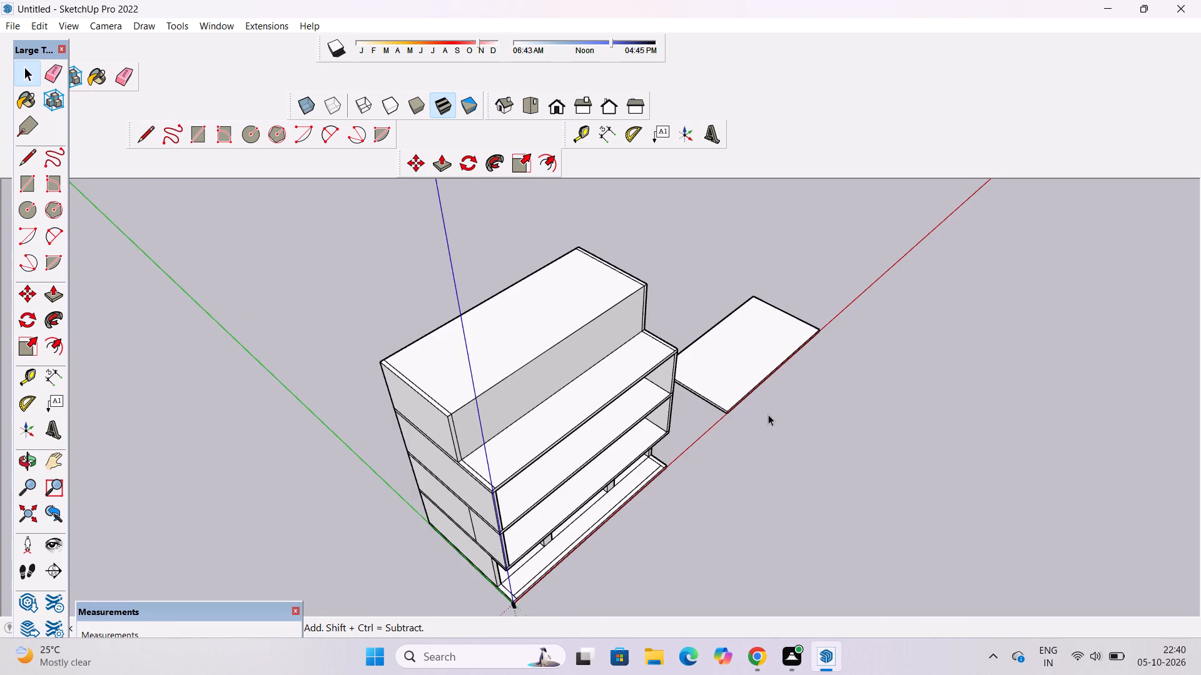
{"action": "scroll", "coordinate": [768, 414], "scroll_direction": "up", "scroll_amount": 2}
{"action": "left_click", "coordinate": [737, 371]}
{"action": "scroll", "coordinate": [736, 379], "scroll_direction": "up", "scroll_amount": 5}
{"action": "key", "text": "m"}
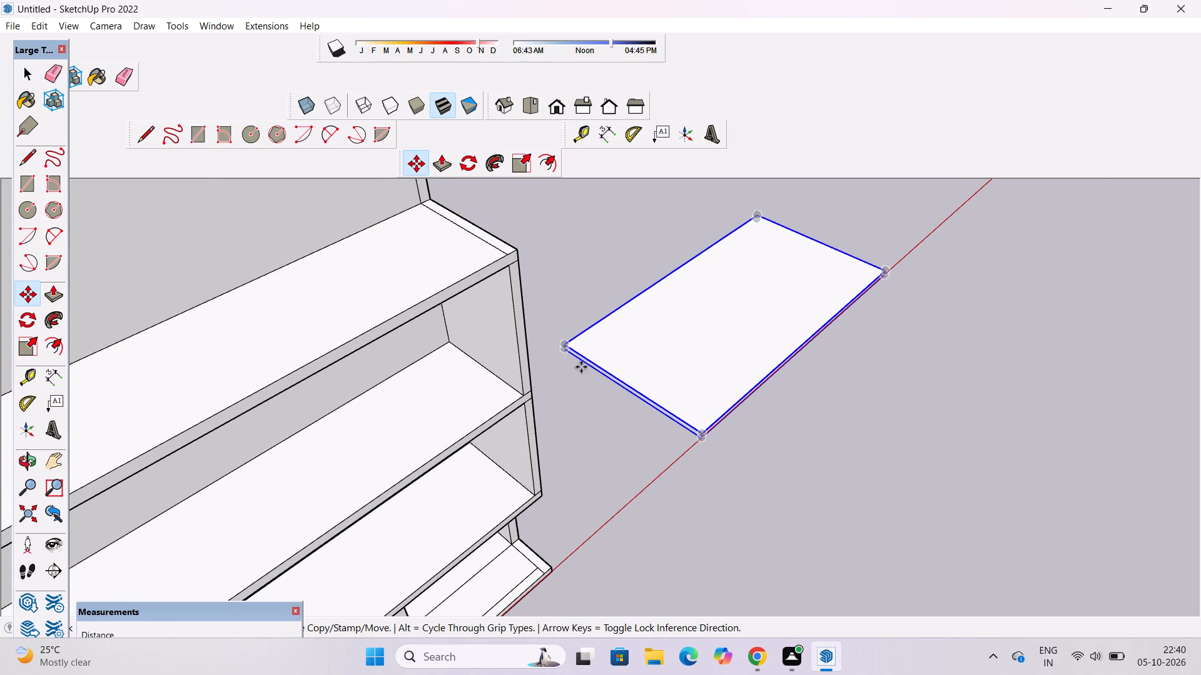
{"action": "scroll", "coordinate": [545, 344], "scroll_direction": "up", "scroll_amount": 15}
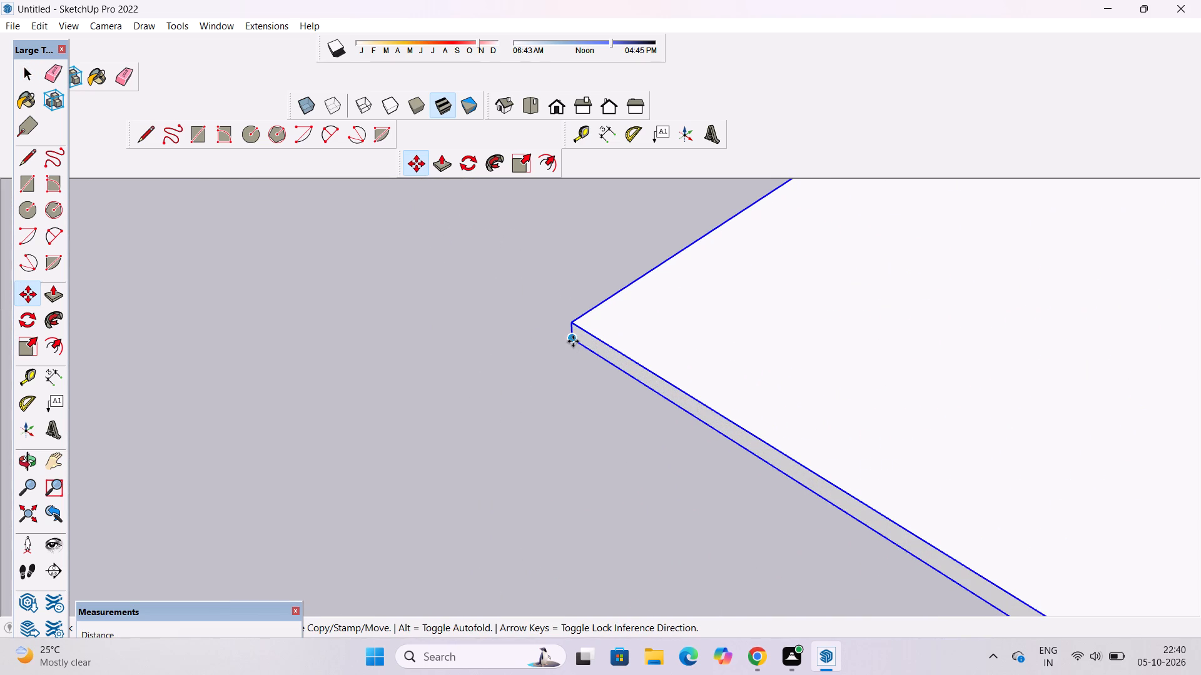
{"action": "left_click", "coordinate": [573, 341]}
{"action": "scroll", "coordinate": [657, 367], "scroll_direction": "down", "scroll_amount": 20}
{"action": "scroll", "coordinate": [657, 367], "scroll_direction": "down", "scroll_amount": 12}
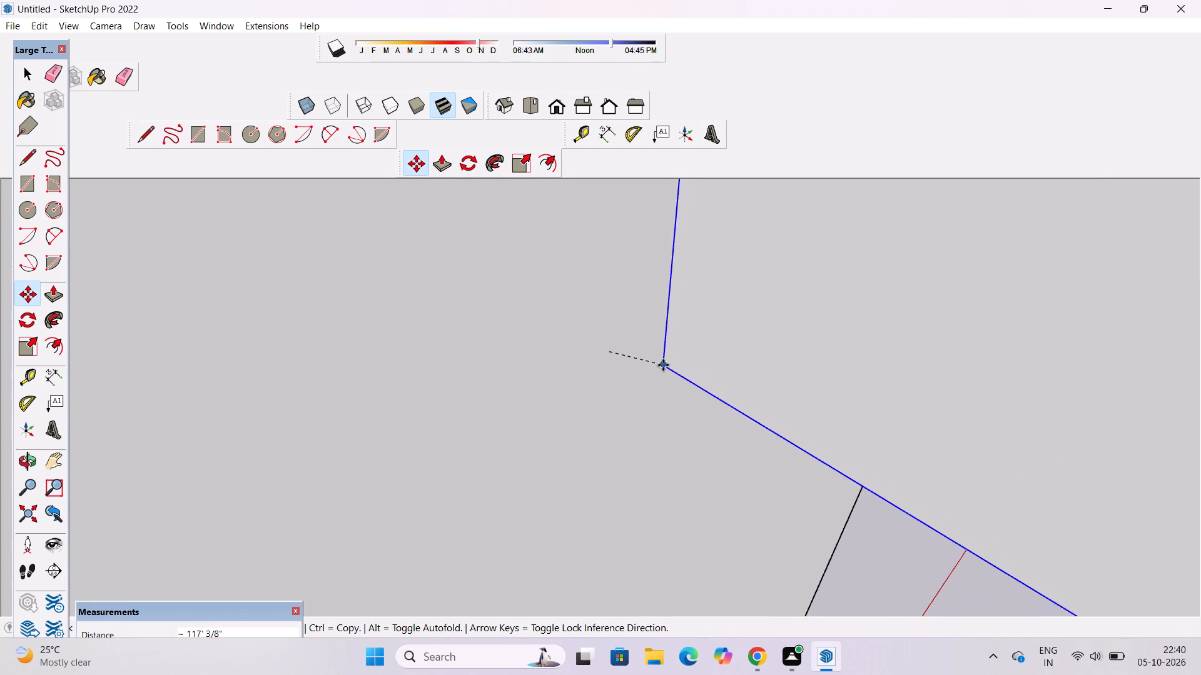
{"action": "scroll", "coordinate": [663, 365], "scroll_direction": "down", "scroll_amount": 2}
{"action": "scroll", "coordinate": [663, 365], "scroll_direction": "down", "scroll_amount": 20}
{"action": "scroll", "coordinate": [663, 365], "scroll_direction": "down", "scroll_amount": 8}
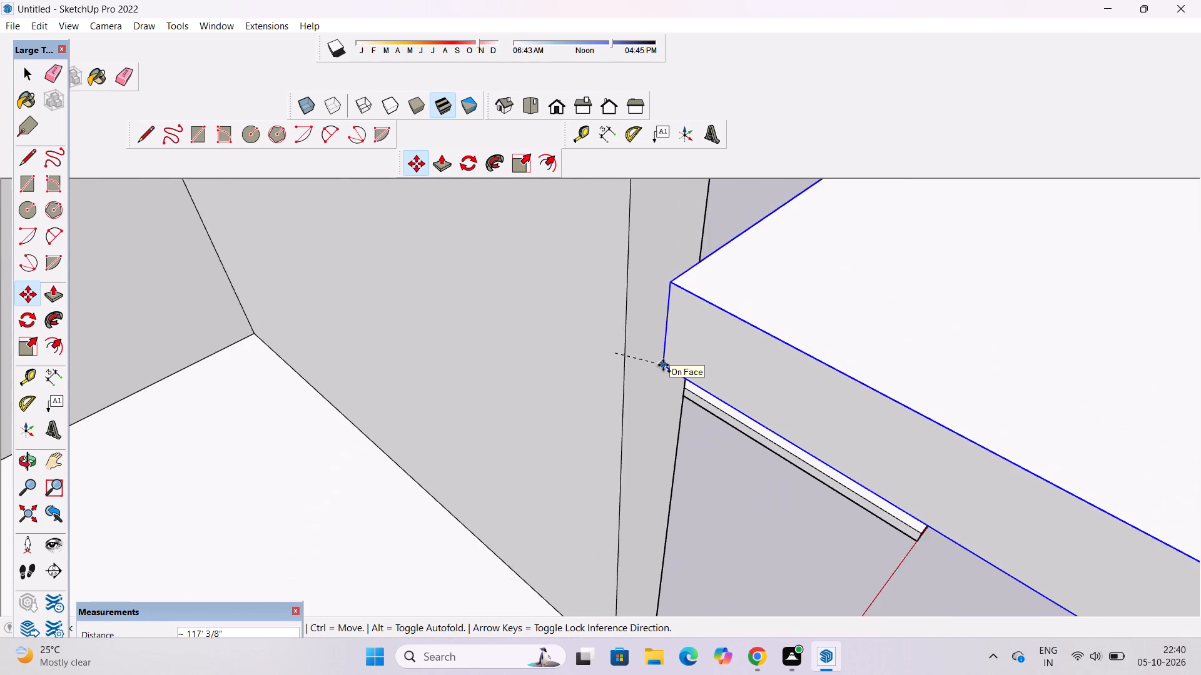
{"action": "scroll", "coordinate": [663, 365], "scroll_direction": "down", "scroll_amount": 20}
{"action": "scroll", "coordinate": [663, 365], "scroll_direction": "down", "scroll_amount": 6}
{"action": "scroll", "coordinate": [519, 308], "scroll_direction": "up", "scroll_amount": 4}
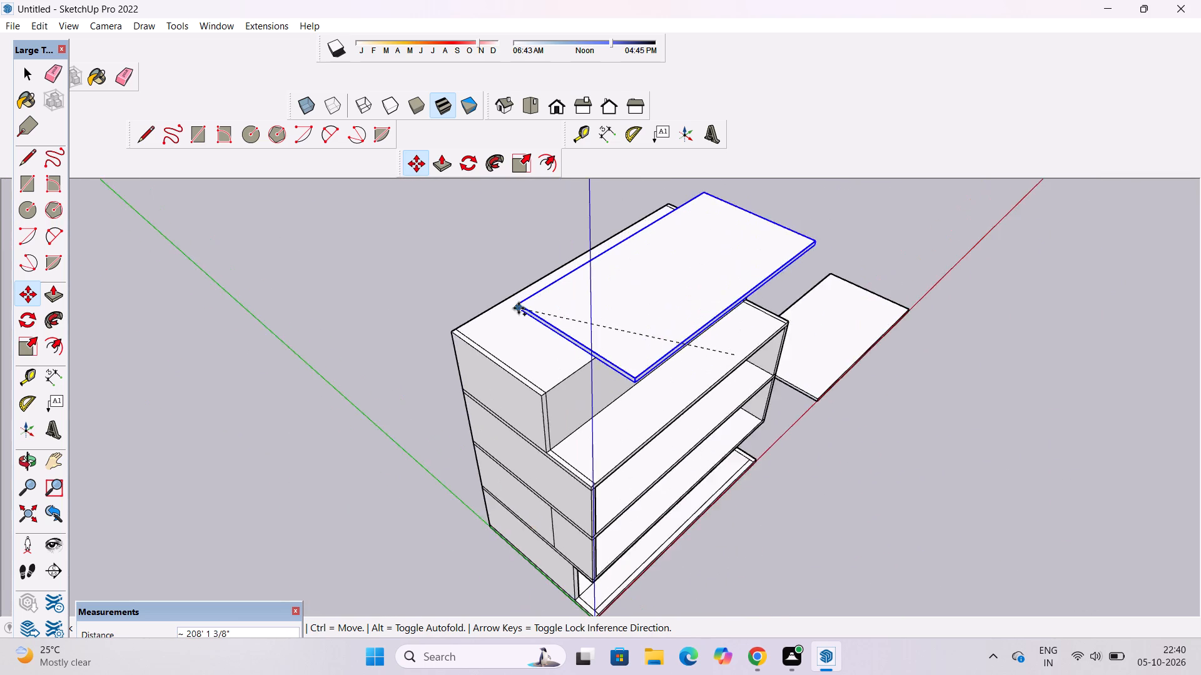
{"action": "scroll", "coordinate": [519, 308], "scroll_direction": "up", "scroll_amount": 5}
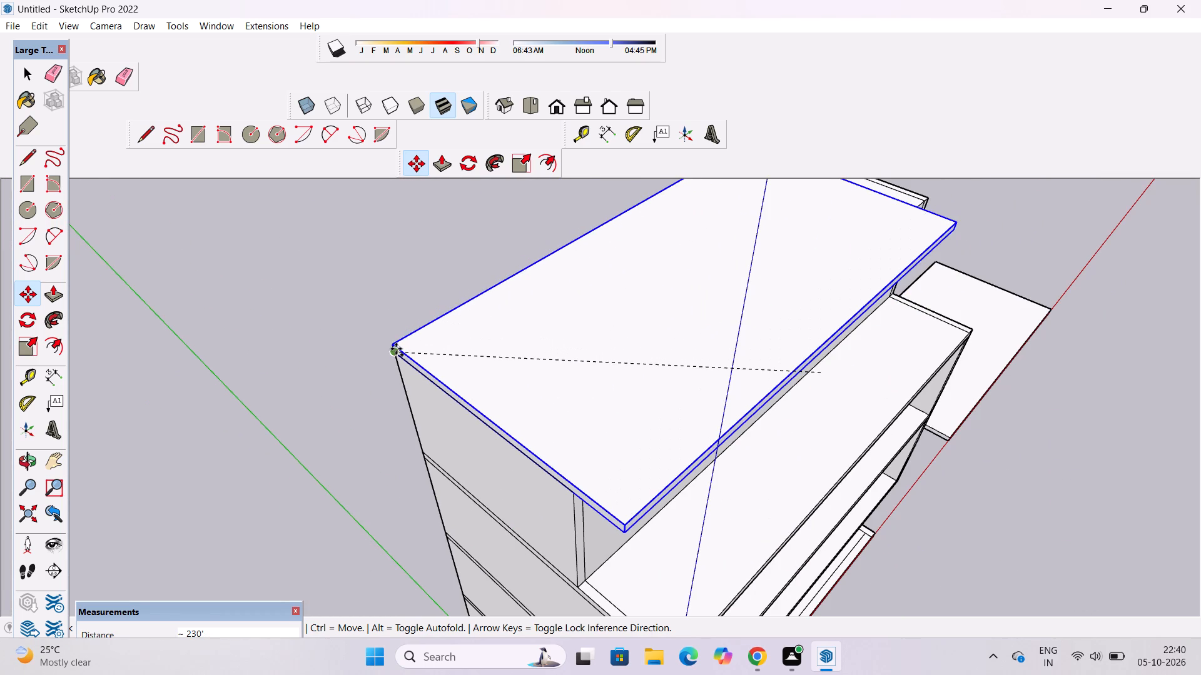
{"action": "left_click", "coordinate": [396, 349]}
Explode the copied slab group on top of the set-back storey.
{"action": "key", "text": "space"}
{"action": "right_click", "coordinate": [502, 348]}
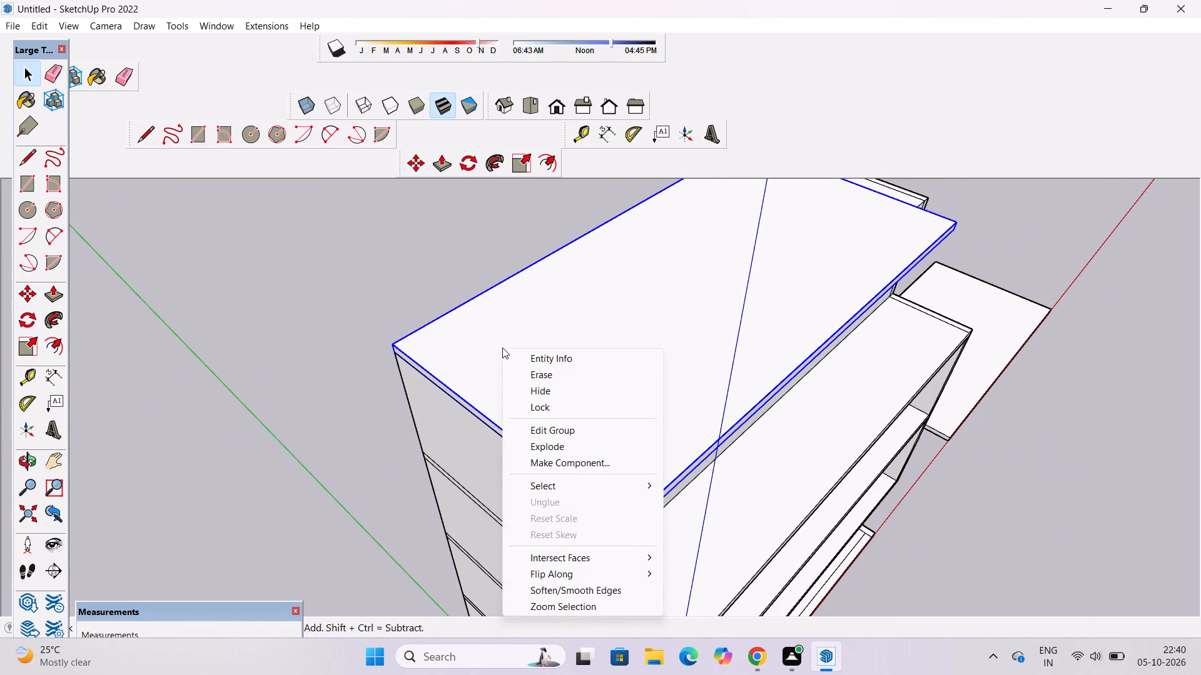
{"action": "left_click", "coordinate": [551, 448]}
{"action": "left_click", "coordinate": [291, 284]}
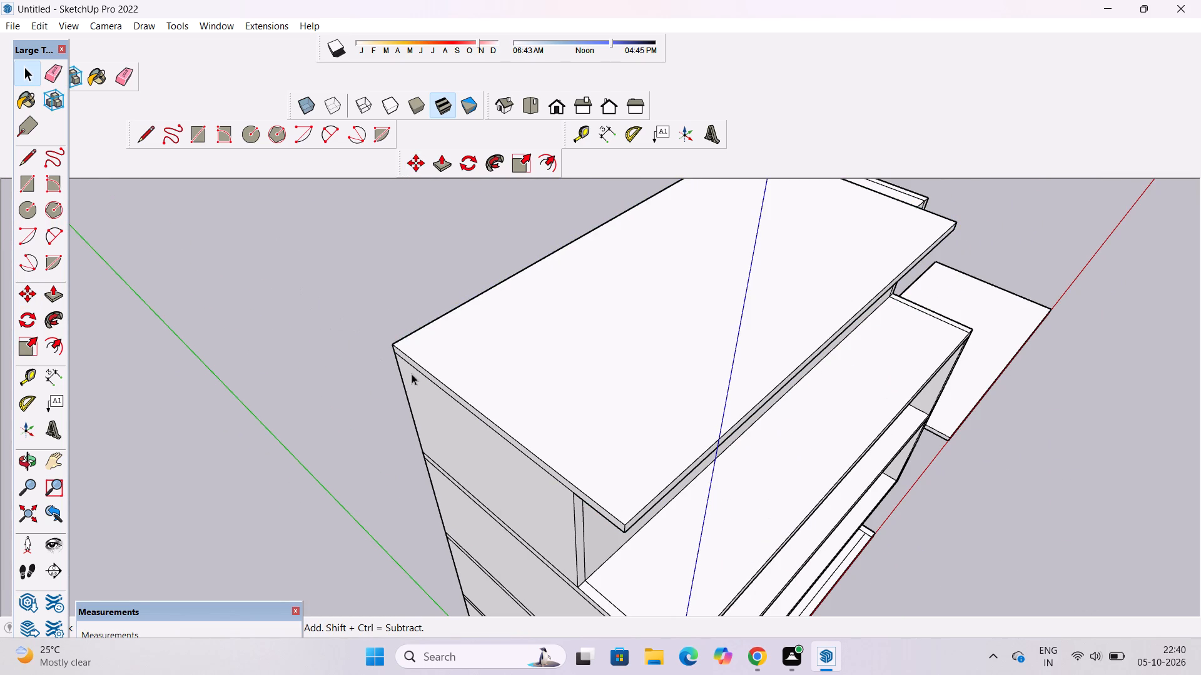
Push/Pull the top slab's far end face outward 10', flush with the outer face of the end wall.
{"action": "key", "text": "o"}
{"action": "scroll", "coordinate": [371, 389], "scroll_direction": "down", "scroll_amount": 7}
{"action": "left_click_drag", "start_coordinate": [562, 434], "coordinate": [339, 396], "text": "shift"}
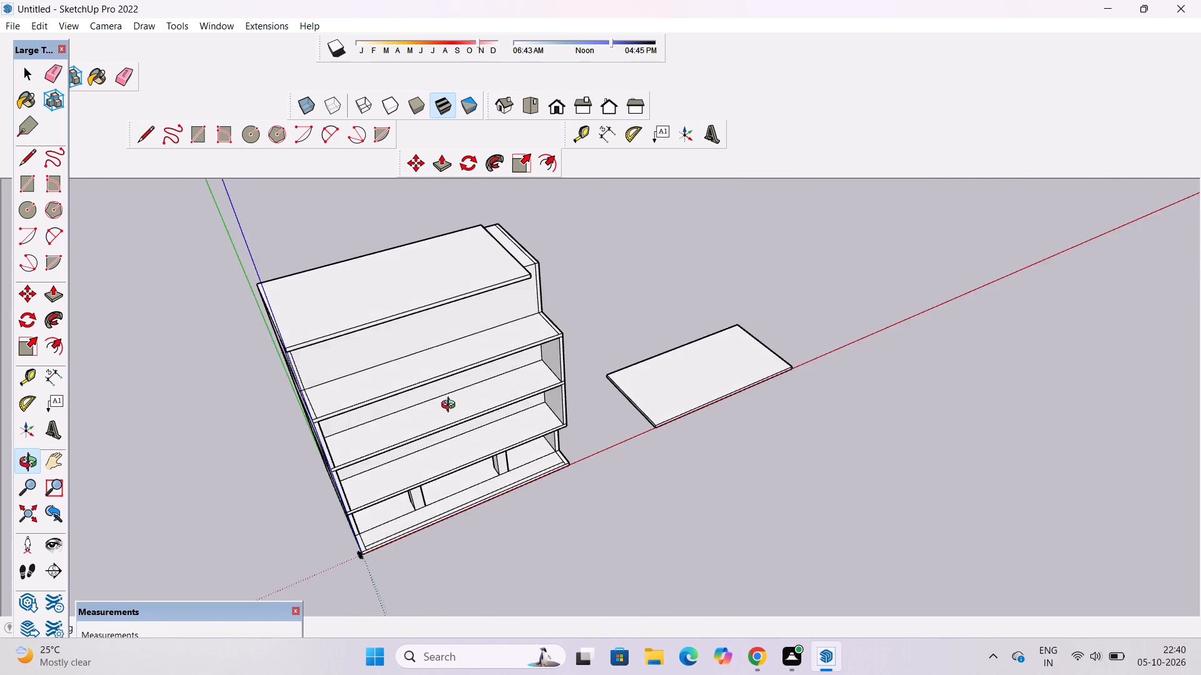
{"action": "left_click_drag", "start_coordinate": [451, 406], "coordinate": [290, 356]}
{"action": "left_click_drag", "start_coordinate": [580, 308], "coordinate": [599, 449]}
{"action": "left_click_drag", "start_coordinate": [612, 447], "coordinate": [457, 401]}
{"action": "scroll", "coordinate": [530, 364], "scroll_direction": "up", "scroll_amount": 10}
{"action": "left_click_drag", "start_coordinate": [771, 369], "coordinate": [664, 378]}
{"action": "left_click_drag", "start_coordinate": [659, 377], "coordinate": [669, 457], "text": "shift"}
{"action": "left_click_drag", "start_coordinate": [625, 468], "coordinate": [609, 421]}
{"action": "scroll", "coordinate": [579, 416], "scroll_direction": "up", "scroll_amount": 3}
{"action": "left_click_drag", "start_coordinate": [544, 441], "coordinate": [574, 379], "text": "shift"}
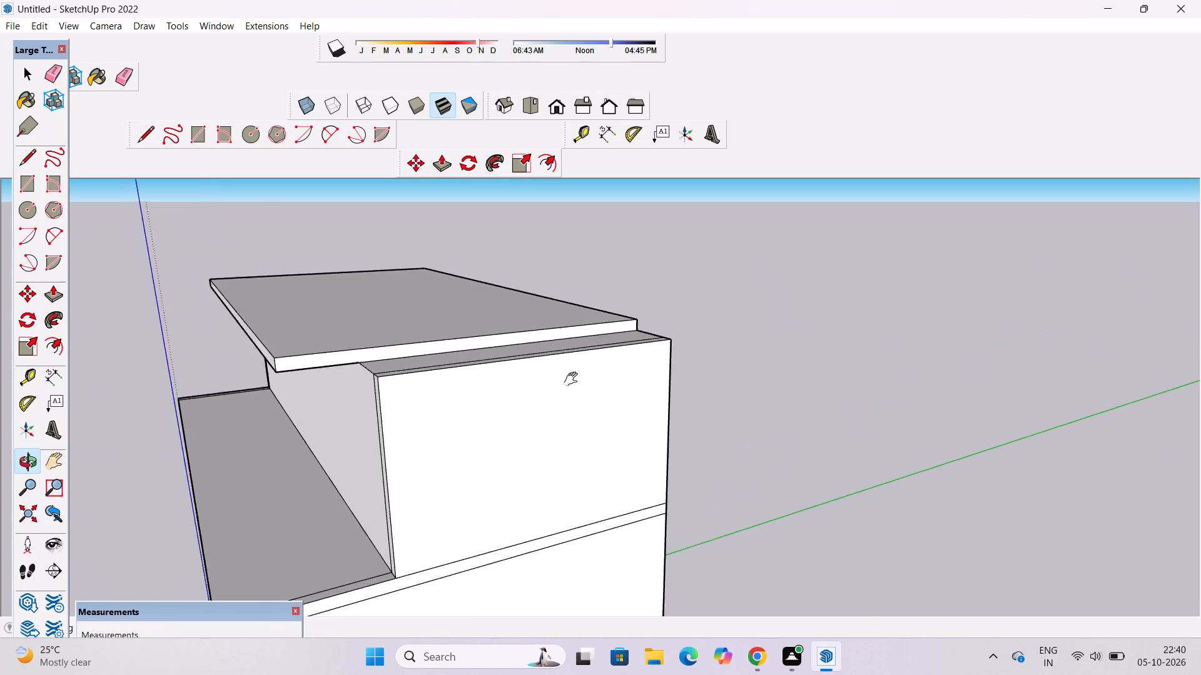
{"action": "left_click_drag", "start_coordinate": [574, 379], "coordinate": [575, 376], "text": "shift"}
{"action": "left_click_drag", "start_coordinate": [576, 383], "coordinate": [622, 471]}
{"action": "left_click_drag", "start_coordinate": [621, 448], "coordinate": [584, 446], "text": "shift"}
{"action": "left_click_drag", "start_coordinate": [584, 446], "coordinate": [597, 456]}
{"action": "key", "text": "space"}
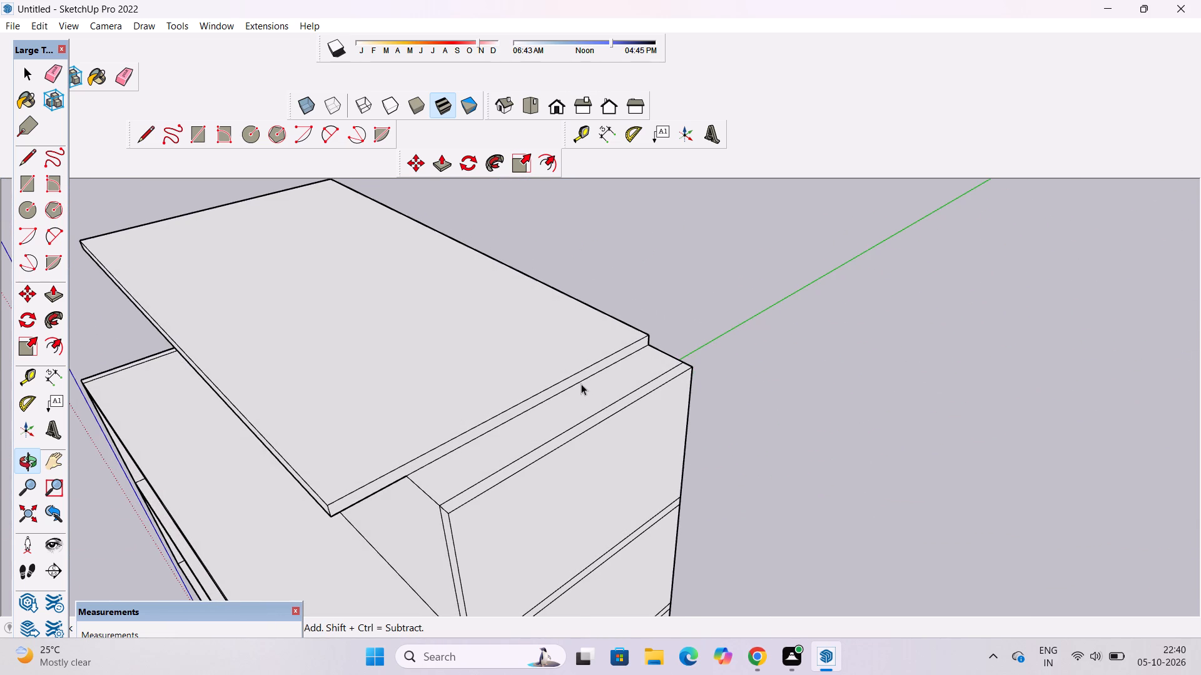
{"action": "scroll", "coordinate": [579, 381], "scroll_direction": "up", "scroll_amount": 3}
{"action": "left_click", "coordinate": [573, 377]}
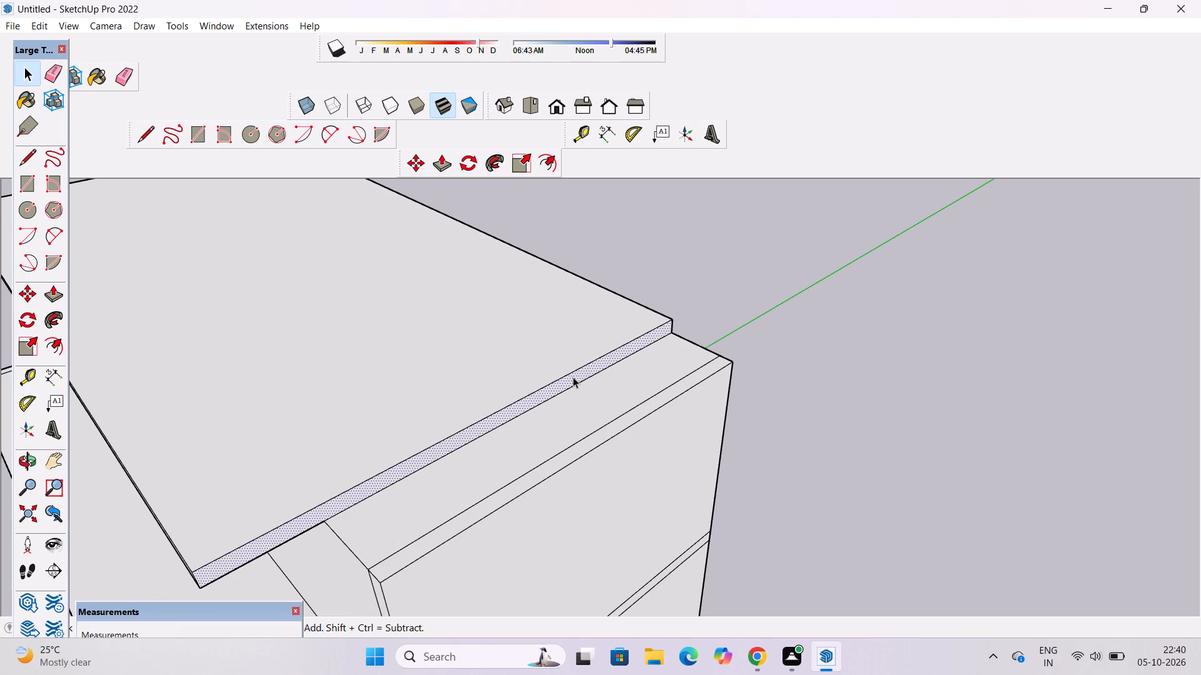
{"action": "key", "text": "p"}
{"action": "left_click", "coordinate": [573, 377]}
{"action": "left_click", "coordinate": [602, 447]}
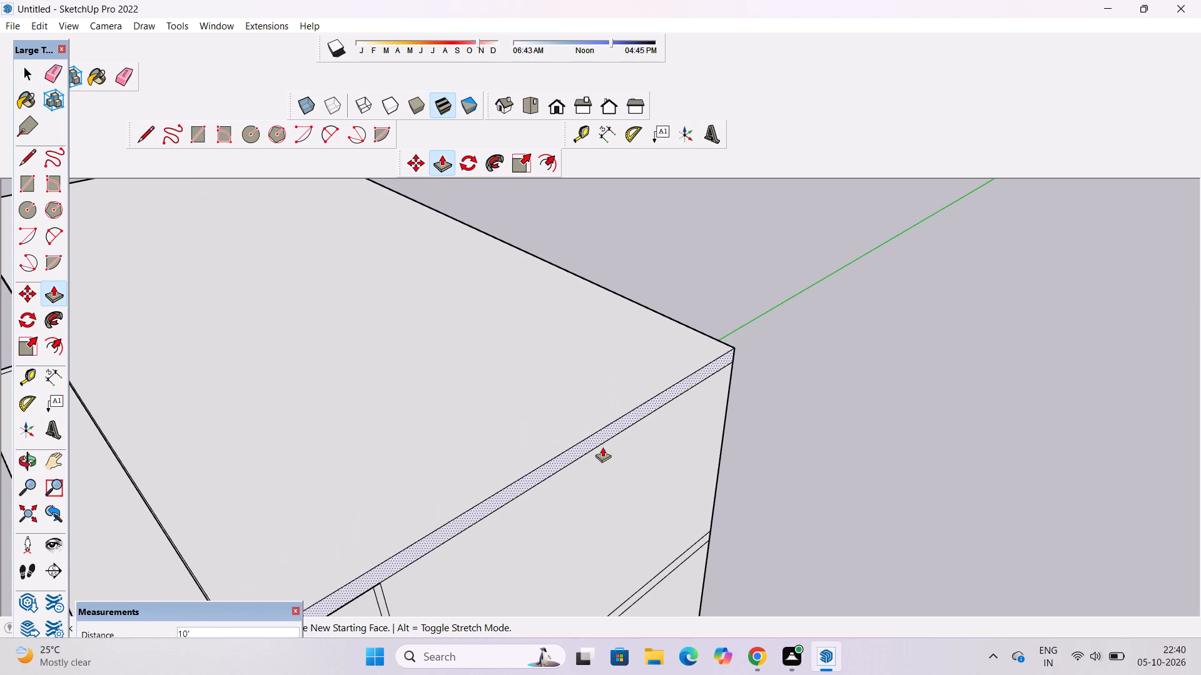
{"action": "scroll", "coordinate": [747, 358], "scroll_direction": "down", "scroll_amount": 5}
{"action": "key", "text": "space"}
Examine the overhanging top slab and the recessed front of the set-back storey from several sides.
{"action": "type", "text": "o"}
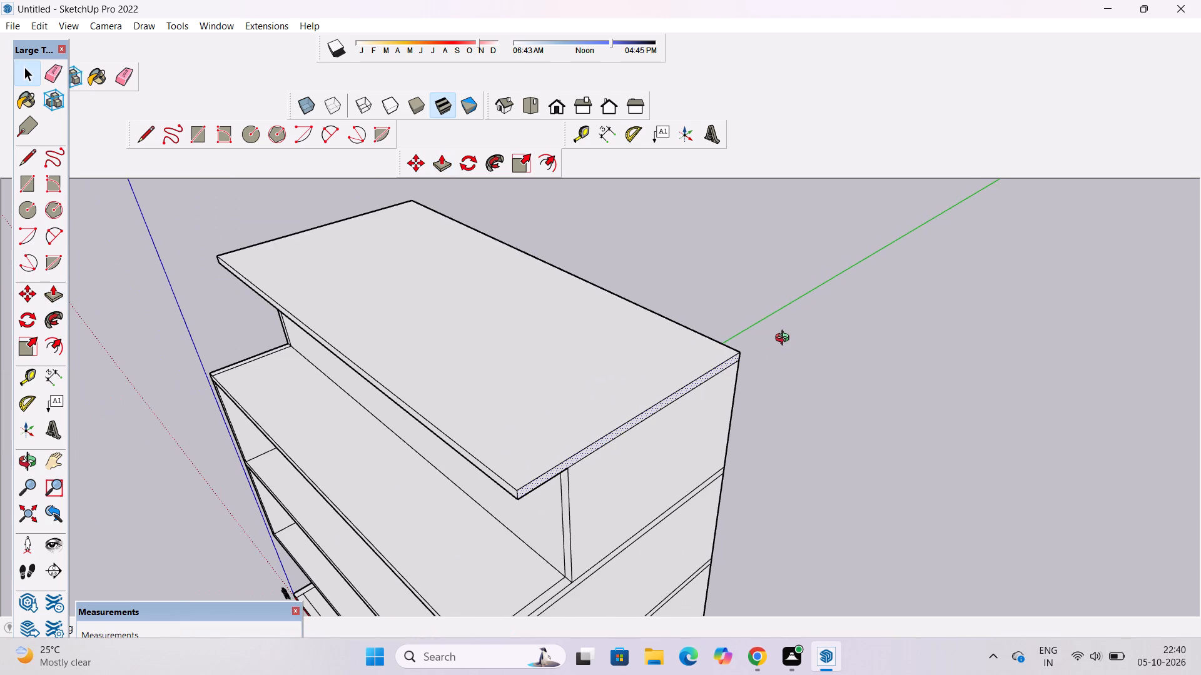
{"action": "left_click_drag", "start_coordinate": [629, 400], "coordinate": [802, 367]}
{"action": "left_click_drag", "start_coordinate": [727, 398], "coordinate": [739, 343], "text": "shift"}
{"action": "left_click_drag", "start_coordinate": [678, 383], "coordinate": [742, 426]}
{"action": "left_click_drag", "start_coordinate": [720, 441], "coordinate": [774, 355], "text": "shift"}
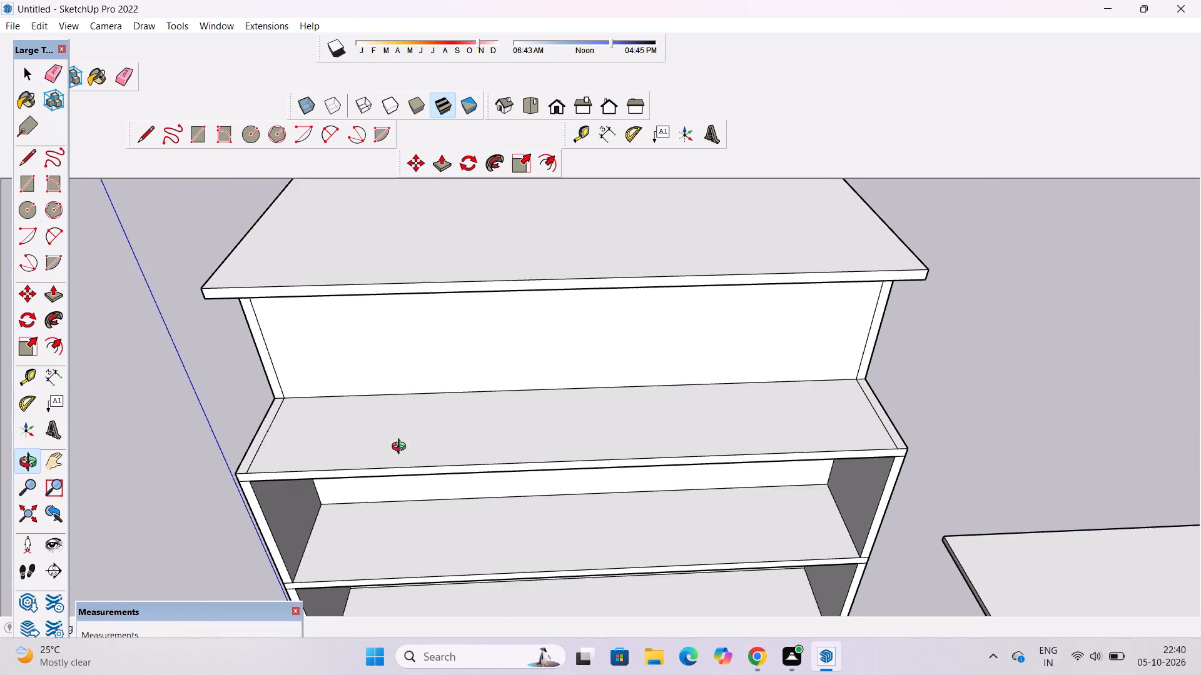
{"action": "left_click_drag", "start_coordinate": [408, 449], "coordinate": [529, 451]}
{"action": "scroll", "coordinate": [529, 451], "scroll_direction": "down", "scroll_amount": 5}
{"action": "scroll", "coordinate": [492, 467], "scroll_direction": "up", "scroll_amount": 2}
{"action": "left_click_drag", "start_coordinate": [492, 471], "coordinate": [501, 410], "text": "shift"}
{"action": "left_click_drag", "start_coordinate": [484, 419], "coordinate": [613, 408]}
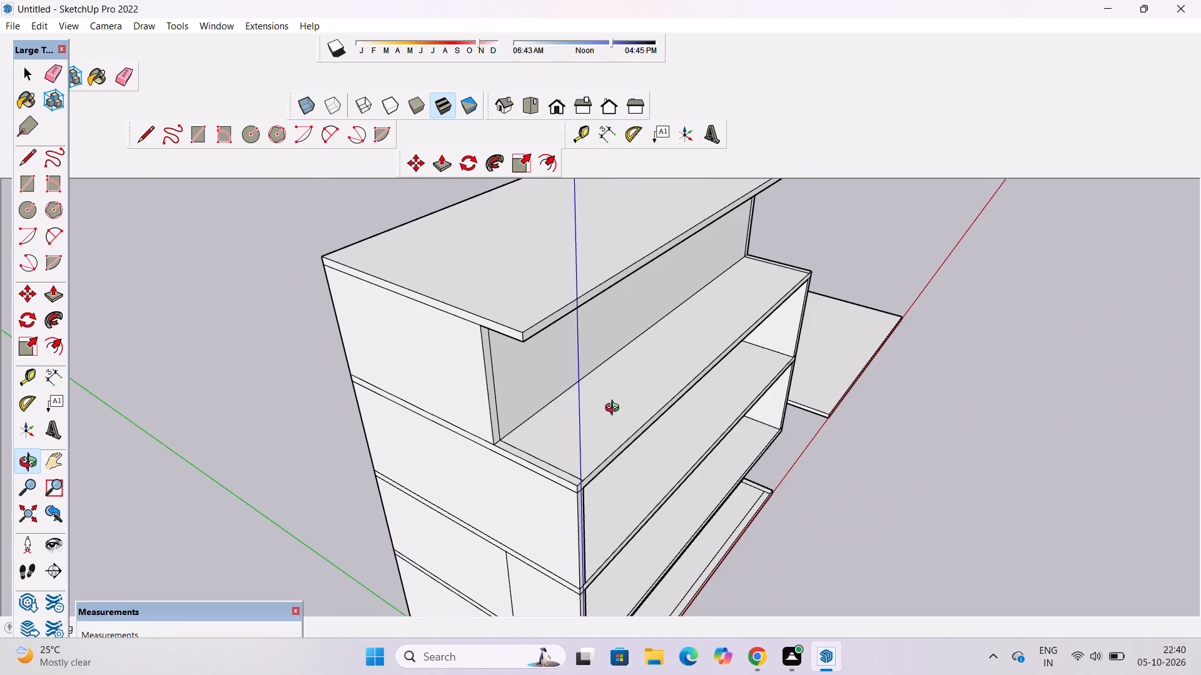
{"action": "left_click", "coordinate": [562, 443], "text": "shift"}
{"action": "left_click_drag", "start_coordinate": [559, 442], "coordinate": [552, 444]}
{"action": "left_click_drag", "start_coordinate": [552, 446], "coordinate": [550, 484], "text": "shift"}
{"action": "left_click_drag", "start_coordinate": [559, 467], "coordinate": [414, 431], "text": "shift"}
{"action": "left_click_drag", "start_coordinate": [413, 429], "coordinate": [474, 438], "text": "shift"}
{"action": "scroll", "coordinate": [515, 427], "scroll_direction": "down", "scroll_amount": 4, "text": "shift"}
{"action": "left_click_drag", "start_coordinate": [564, 405], "coordinate": [499, 476], "text": "shift"}
{"action": "left_click_drag", "start_coordinate": [496, 469], "coordinate": [446, 414]}
{"action": "scroll", "coordinate": [439, 394], "scroll_direction": "up", "scroll_amount": 5}
{"action": "left_click_drag", "start_coordinate": [468, 389], "coordinate": [466, 423], "text": "shift"}
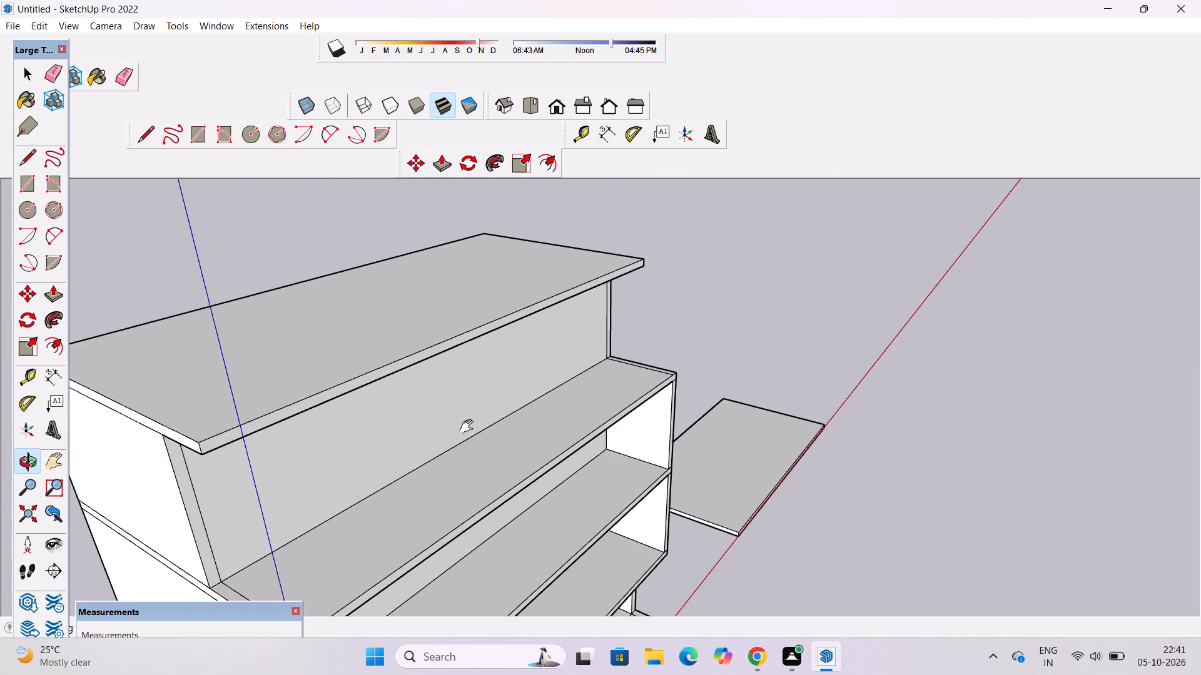
{"action": "left_click_drag", "start_coordinate": [469, 427], "coordinate": [459, 426], "text": "shift"}
{"action": "left_click_drag", "start_coordinate": [451, 424], "coordinate": [417, 414]}
{"action": "left_click_drag", "start_coordinate": [415, 412], "coordinate": [442, 439], "text": "shift"}
{"action": "key", "text": "space"}
{"action": "scroll", "coordinate": [437, 365], "scroll_direction": "down", "scroll_amount": 3}
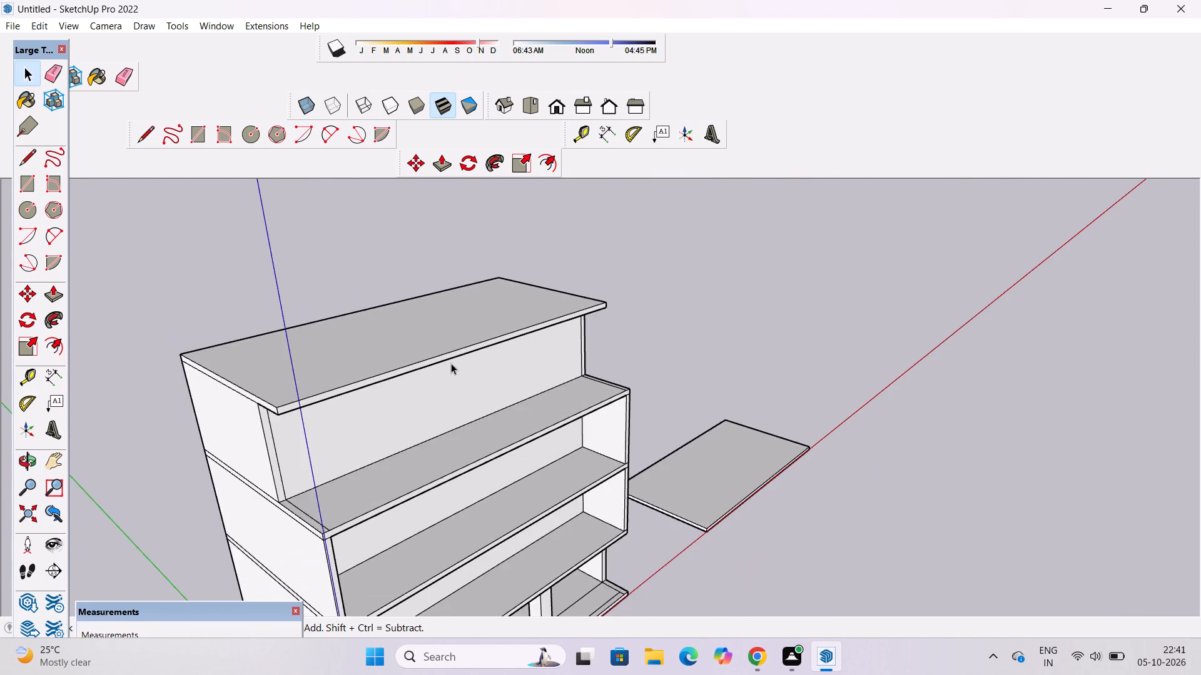
{"action": "scroll", "coordinate": [451, 363], "scroll_direction": "down", "scroll_amount": 3}
{"action": "key", "text": "o"}
{"action": "left_click_drag", "start_coordinate": [347, 439], "coordinate": [392, 444]}
{"action": "left_click_drag", "start_coordinate": [393, 445], "coordinate": [429, 397]}
{"action": "left_click_drag", "start_coordinate": [429, 402], "coordinate": [486, 404]}
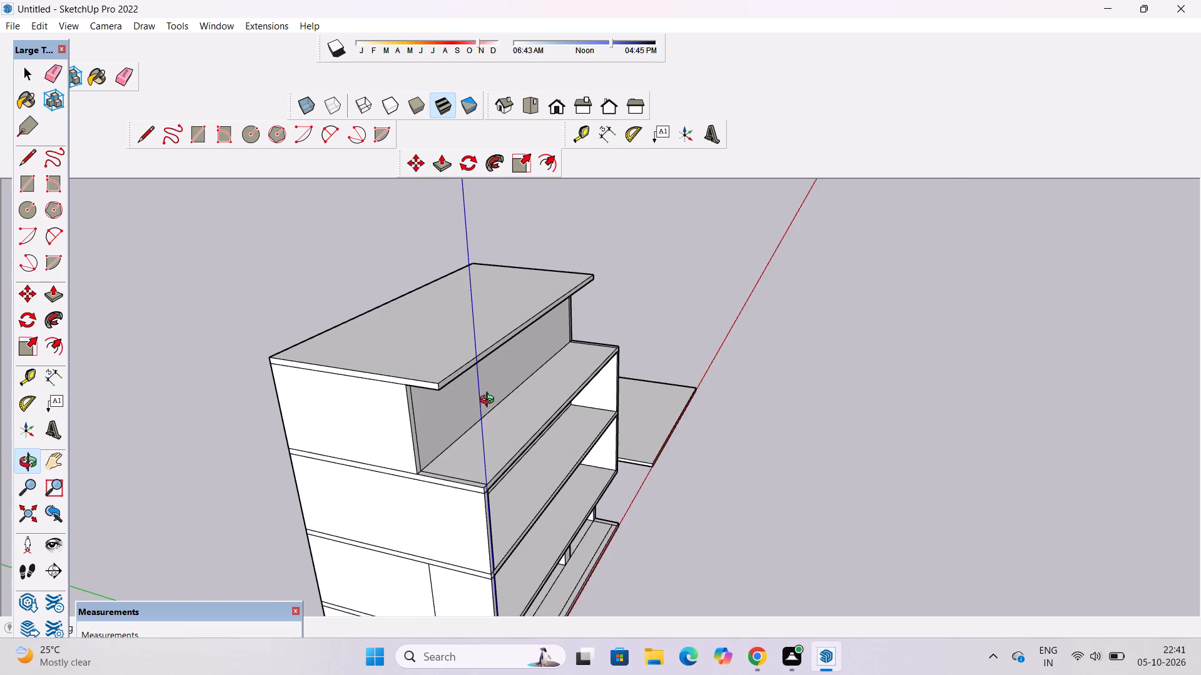
Push/Pull the top slab's front face 12' forward to align with the front edge of the floor below.
{"action": "scroll", "coordinate": [486, 393], "scroll_direction": "up", "scroll_amount": 3}
{"action": "left_click_drag", "start_coordinate": [486, 393], "coordinate": [491, 364], "text": "shift"}
{"action": "left_click_drag", "start_coordinate": [491, 372], "coordinate": [484, 393]}
{"action": "scroll", "coordinate": [482, 357], "scroll_direction": "up", "scroll_amount": 3}
{"action": "key", "text": "space"}
{"action": "scroll", "coordinate": [484, 349], "scroll_direction": "up", "scroll_amount": 4}
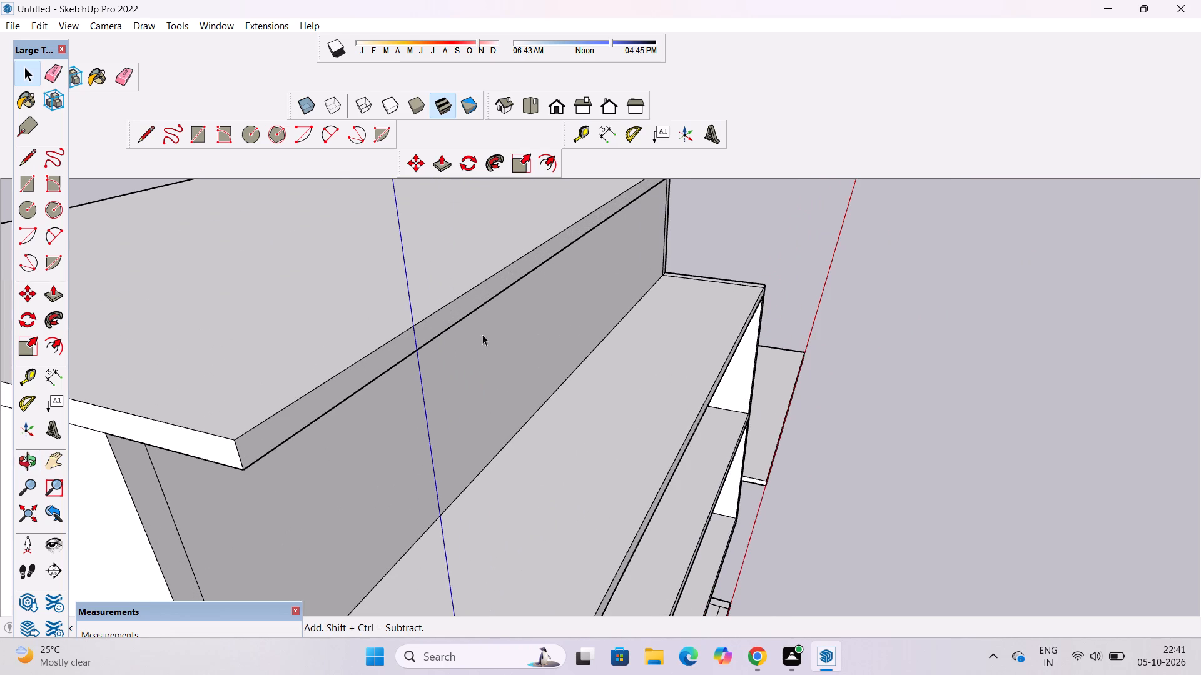
{"action": "left_click", "coordinate": [474, 303]}
{"action": "scroll", "coordinate": [474, 303], "scroll_direction": "down", "scroll_amount": 4}
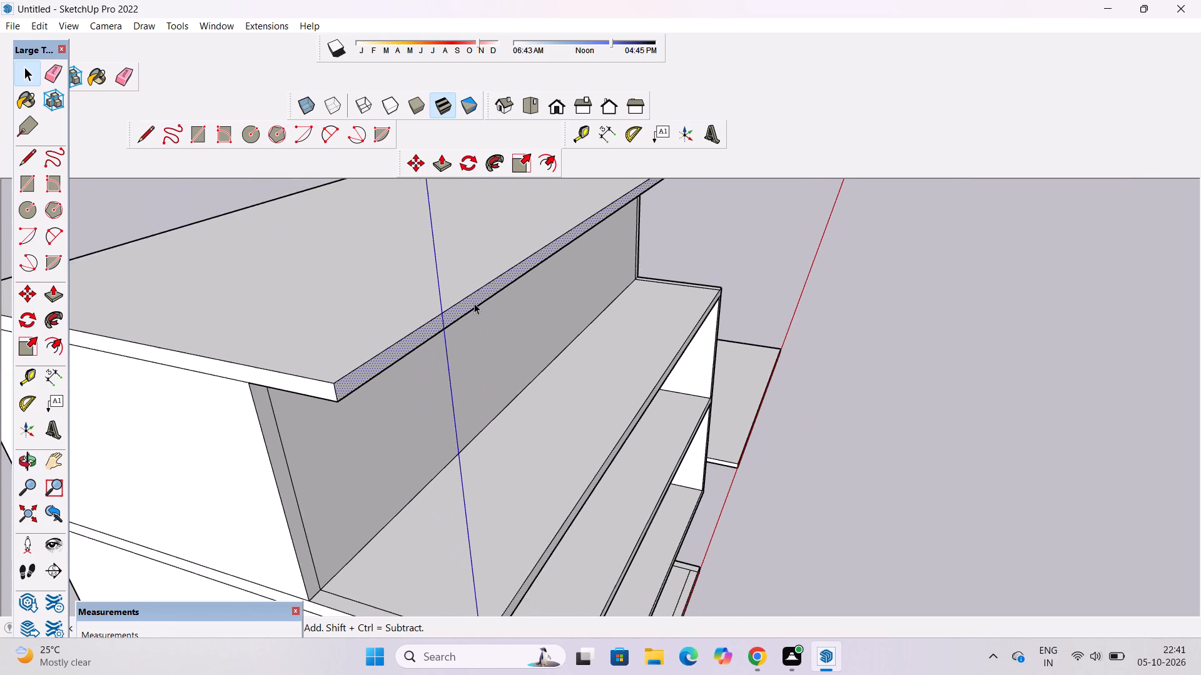
{"action": "scroll", "coordinate": [474, 303], "scroll_direction": "down", "scroll_amount": 1}
{"action": "key", "text": "p"}
{"action": "left_click", "coordinate": [474, 303]}
{"action": "scroll", "coordinate": [474, 303], "scroll_direction": "down", "scroll_amount": 6}
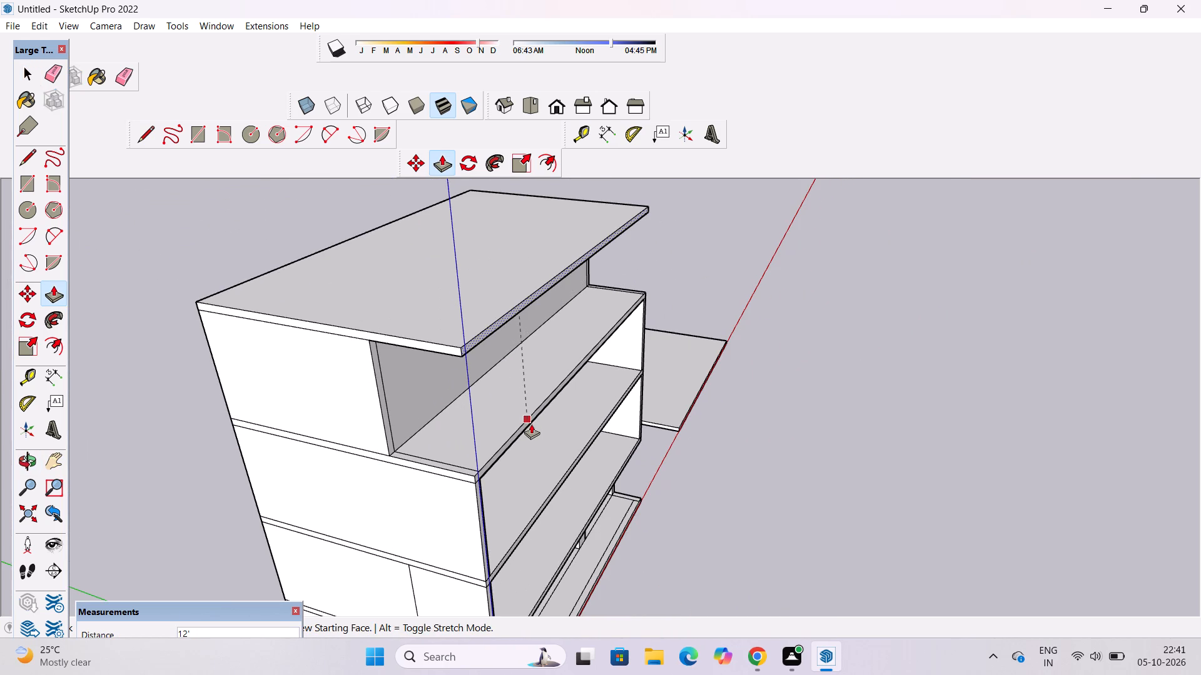
{"action": "left_click", "coordinate": [530, 425]}
{"action": "scroll", "coordinate": [405, 457], "scroll_direction": "up", "scroll_amount": 4}
{"action": "key", "text": "space"}
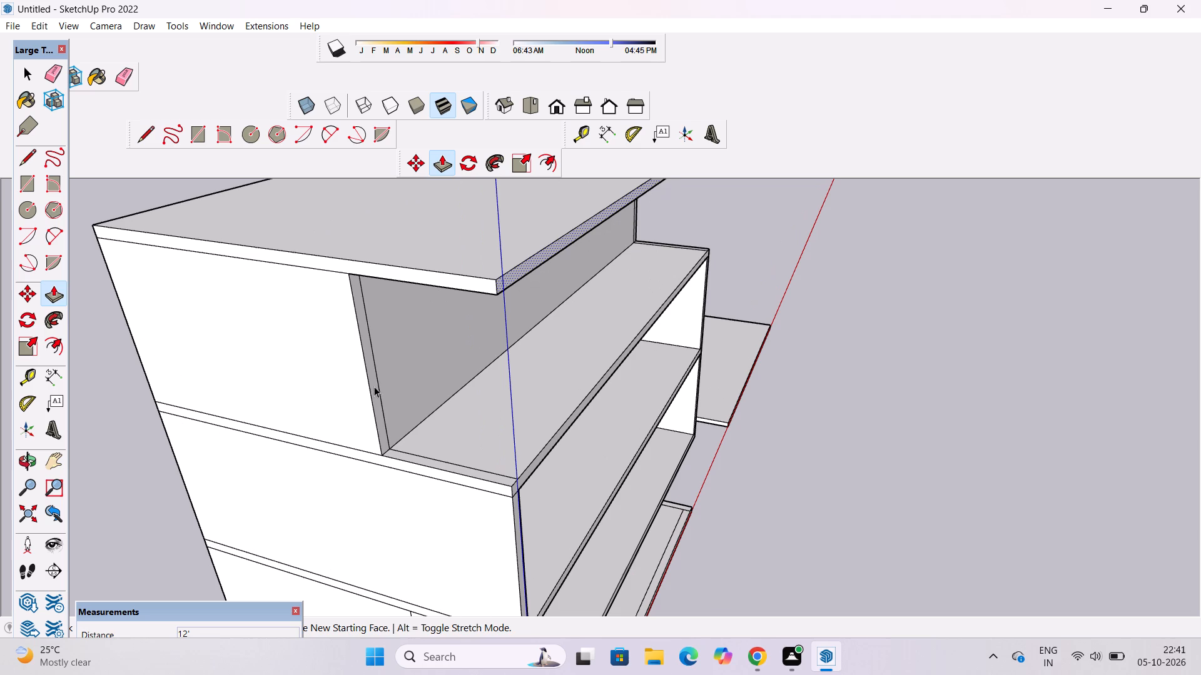
Push/Pull the front face of the top storey's origin-side end wall forward to the front edge of the floor below.
{"action": "left_click", "coordinate": [372, 377]}
{"action": "left_click", "coordinate": [46, 295]}
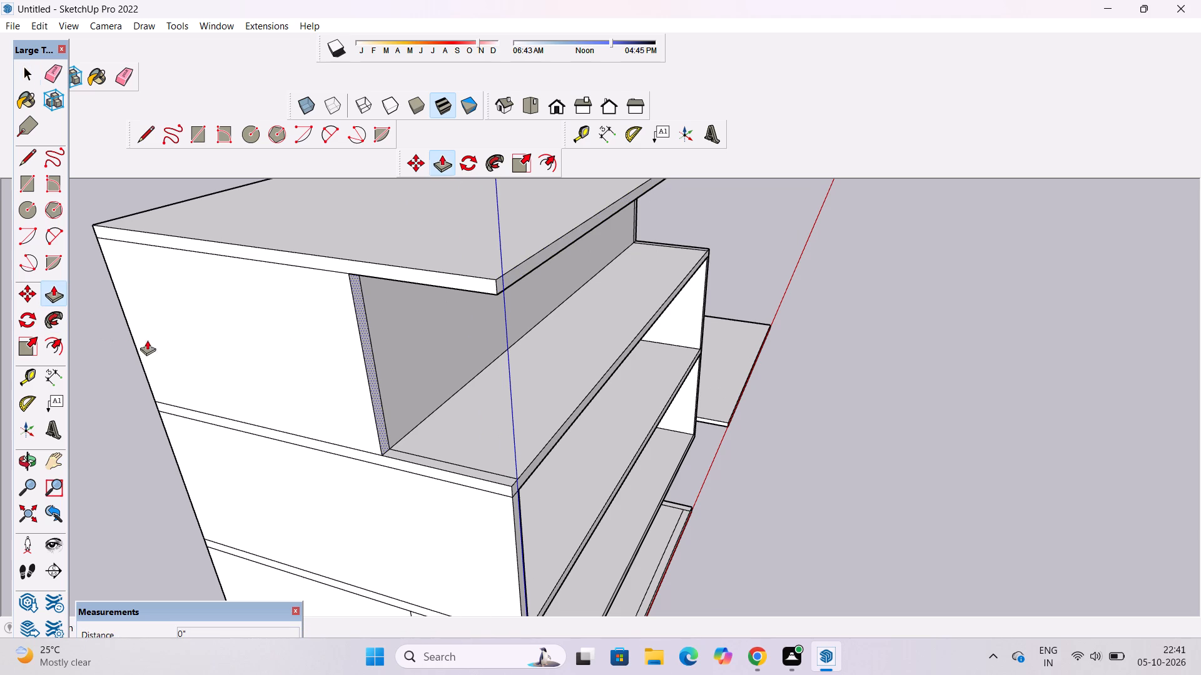
{"action": "left_click", "coordinate": [372, 377]}
{"action": "scroll", "coordinate": [416, 394], "scroll_direction": "down", "scroll_amount": 5}
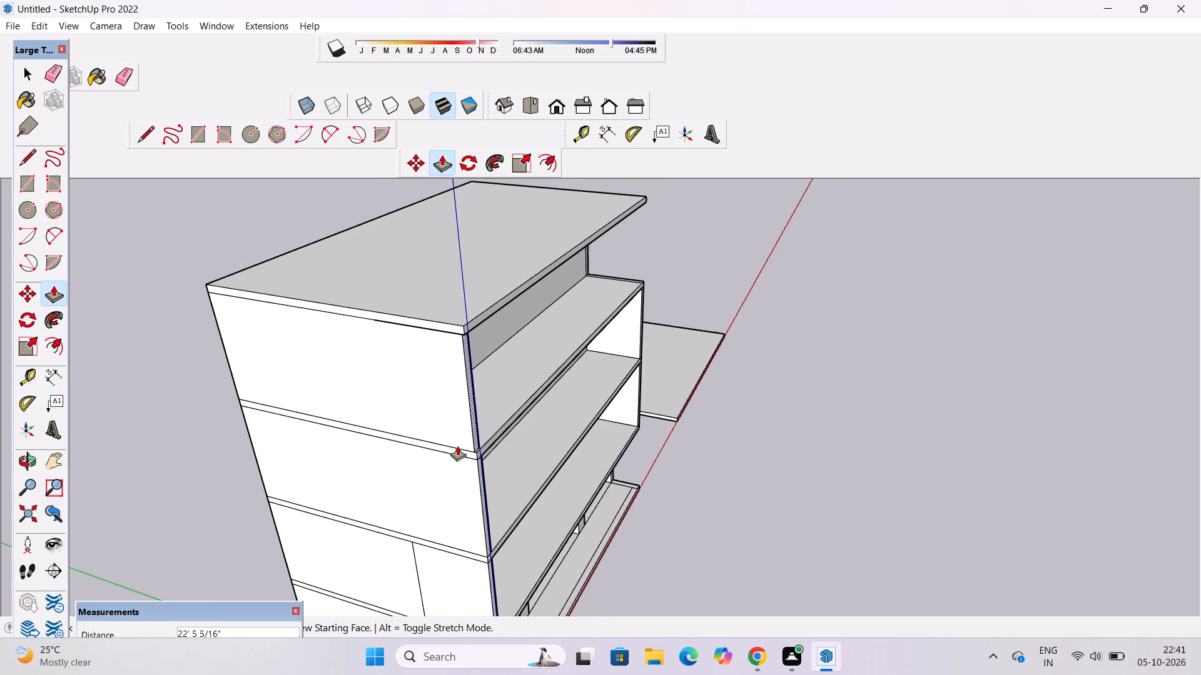
{"action": "left_click", "coordinate": [469, 448]}
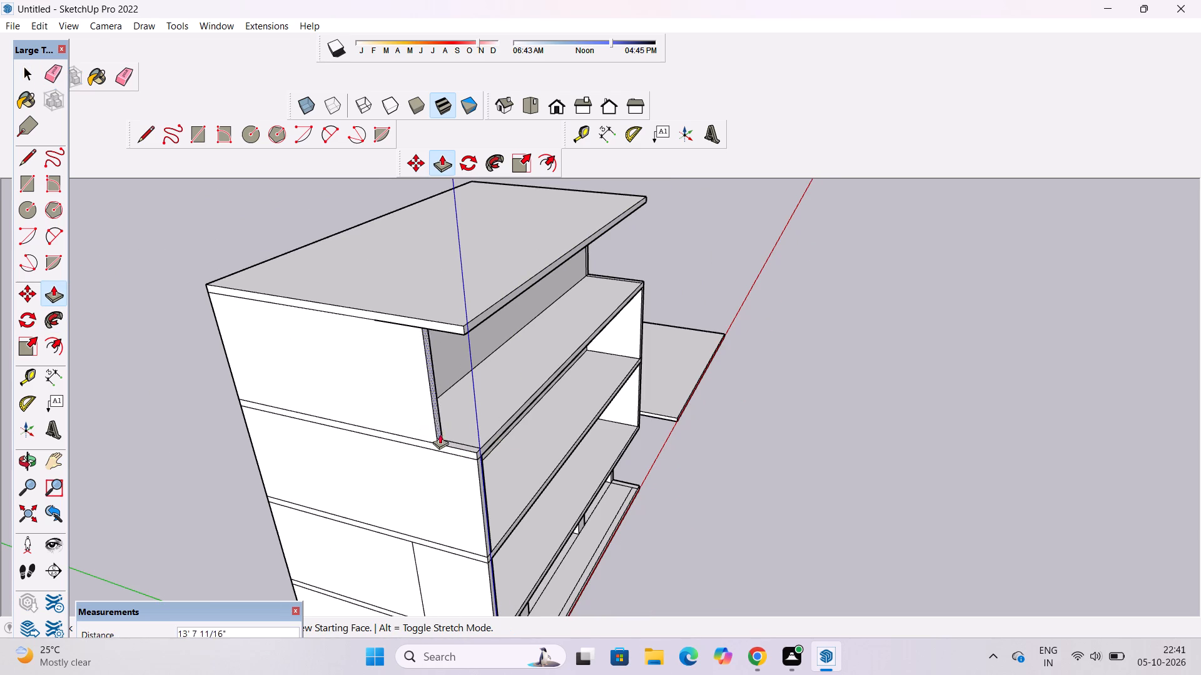
{"action": "left_click", "coordinate": [472, 450]}
Push/Pull the front face of the top storey's far end wall 23' forward to the front edge of the floor below.
{"action": "key", "text": "o"}
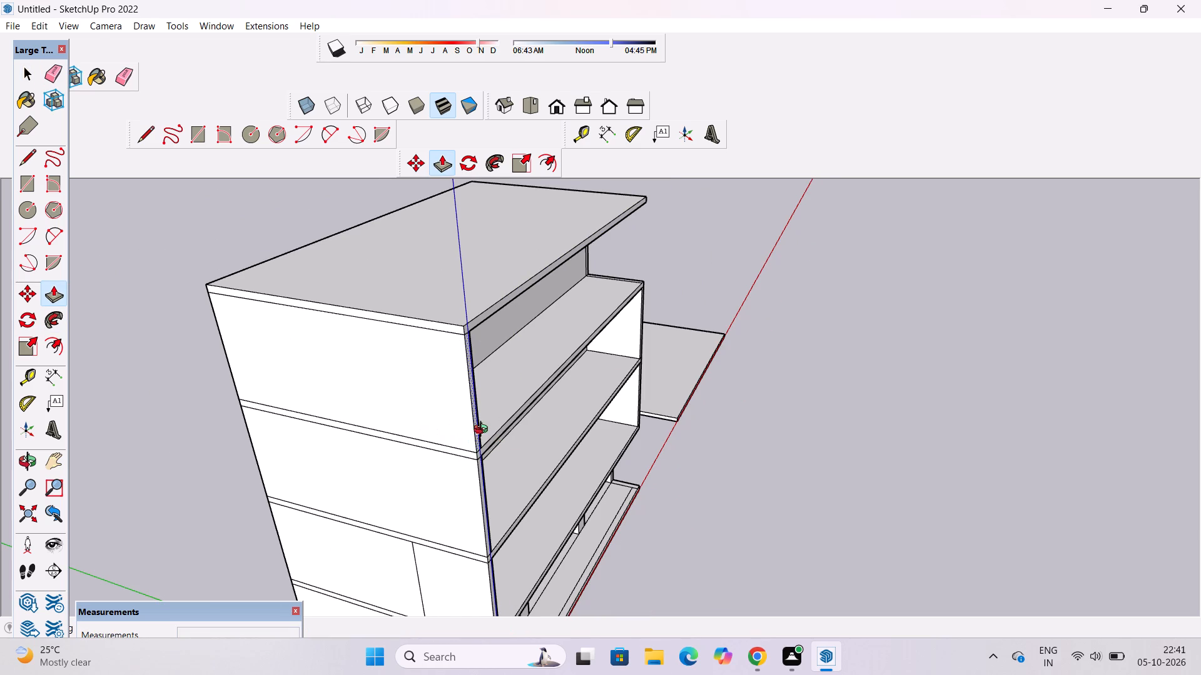
{"action": "left_click_drag", "start_coordinate": [642, 378], "coordinate": [297, 381]}
{"action": "scroll", "coordinate": [793, 287], "scroll_direction": "up", "scroll_amount": 4}
{"action": "left_click_drag", "start_coordinate": [845, 304], "coordinate": [655, 347]}
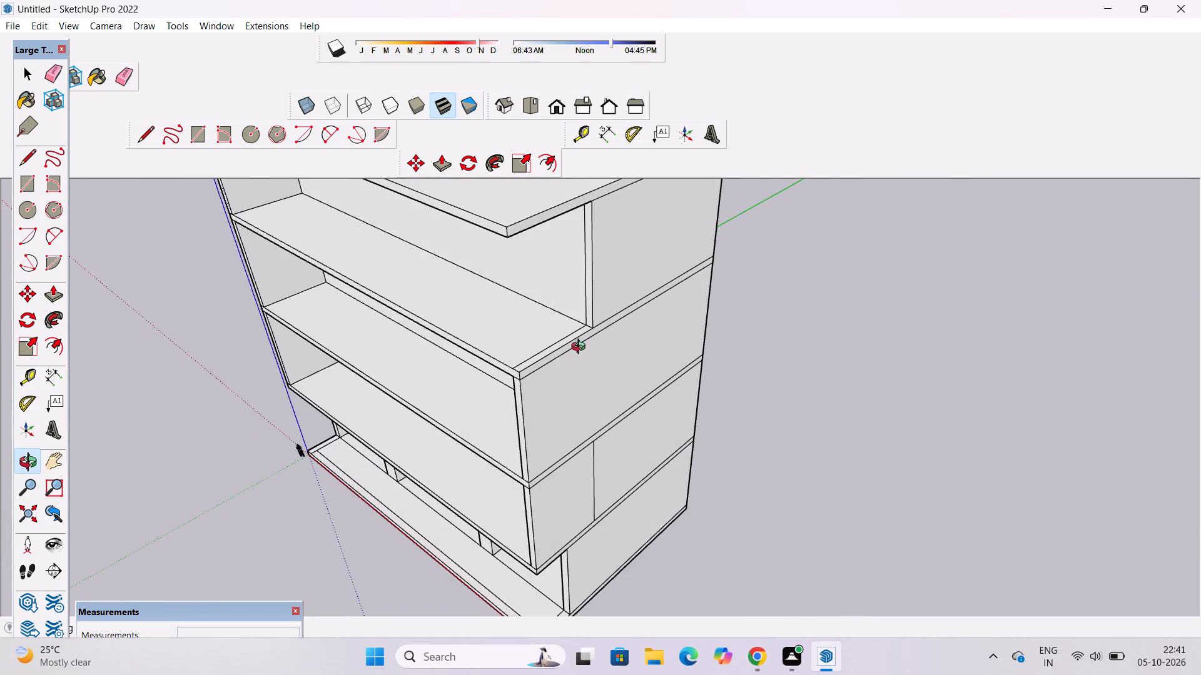
{"action": "scroll", "coordinate": [580, 347], "scroll_direction": "up", "scroll_amount": 5}
{"action": "key", "text": "p"}
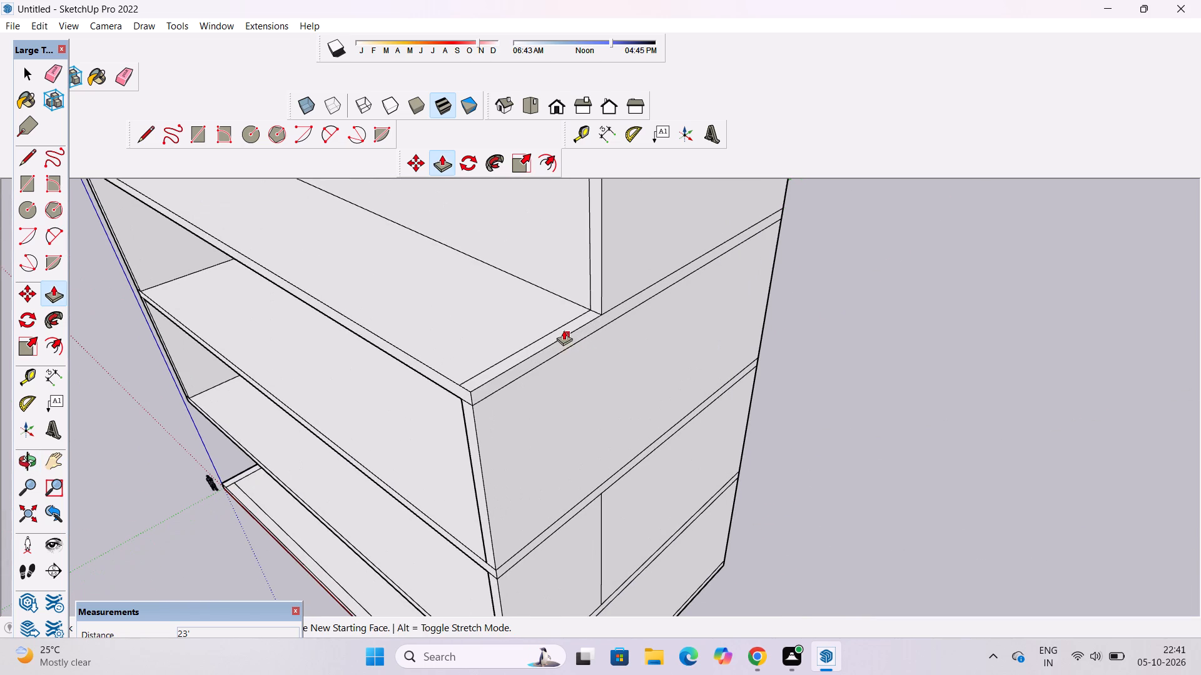
{"action": "key", "text": "space"}
{"action": "left_click", "coordinate": [564, 327]}
{"action": "left_click", "coordinate": [564, 327]}
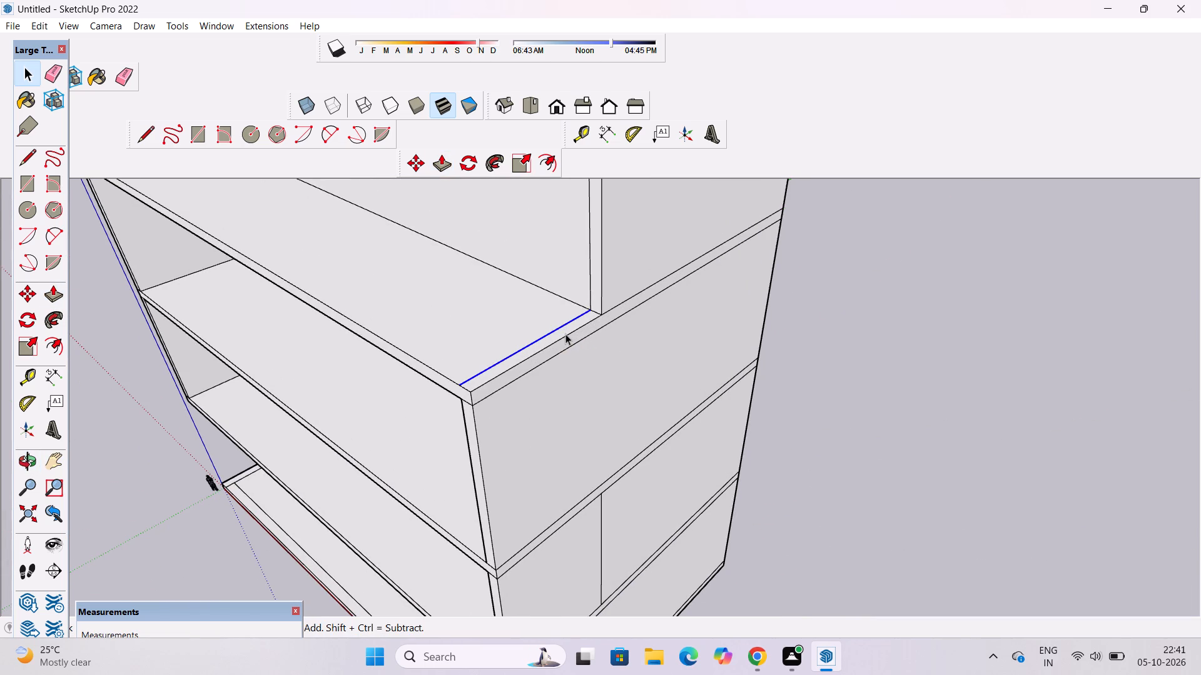
{"action": "left_click", "coordinate": [565, 333]}
{"action": "scroll", "coordinate": [565, 330], "scroll_direction": "up", "scroll_amount": 5}
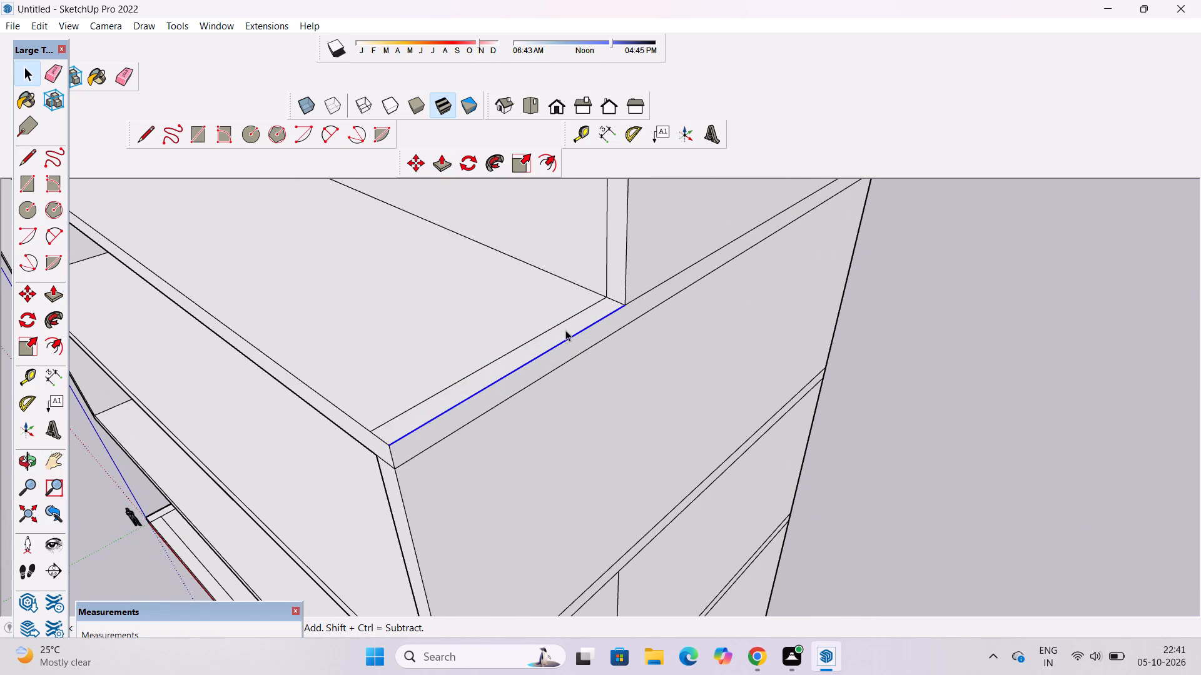
{"action": "left_click", "coordinate": [565, 330]}
{"action": "key", "text": "p"}
{"action": "left_click", "coordinate": [565, 330]}
{"action": "key", "text": "space"}
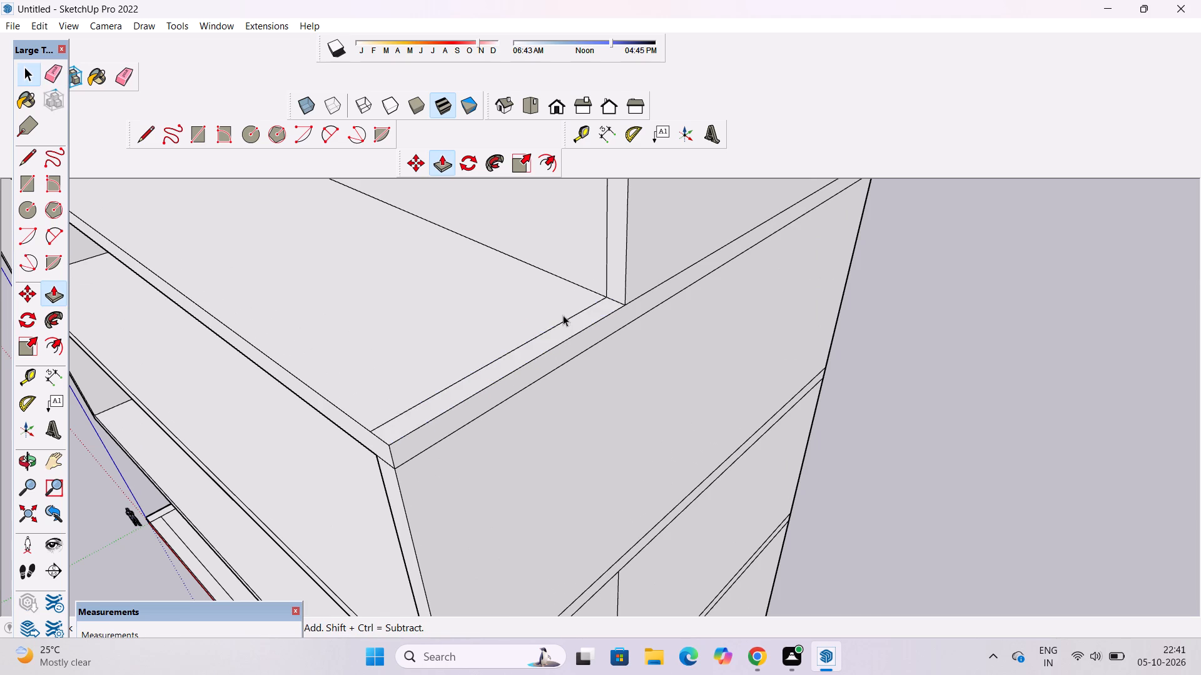
{"action": "scroll", "coordinate": [562, 322], "scroll_direction": "down", "scroll_amount": 7}
{"action": "left_click", "coordinate": [589, 271]}
{"action": "scroll", "coordinate": [589, 277], "scroll_direction": "down", "scroll_amount": 5}
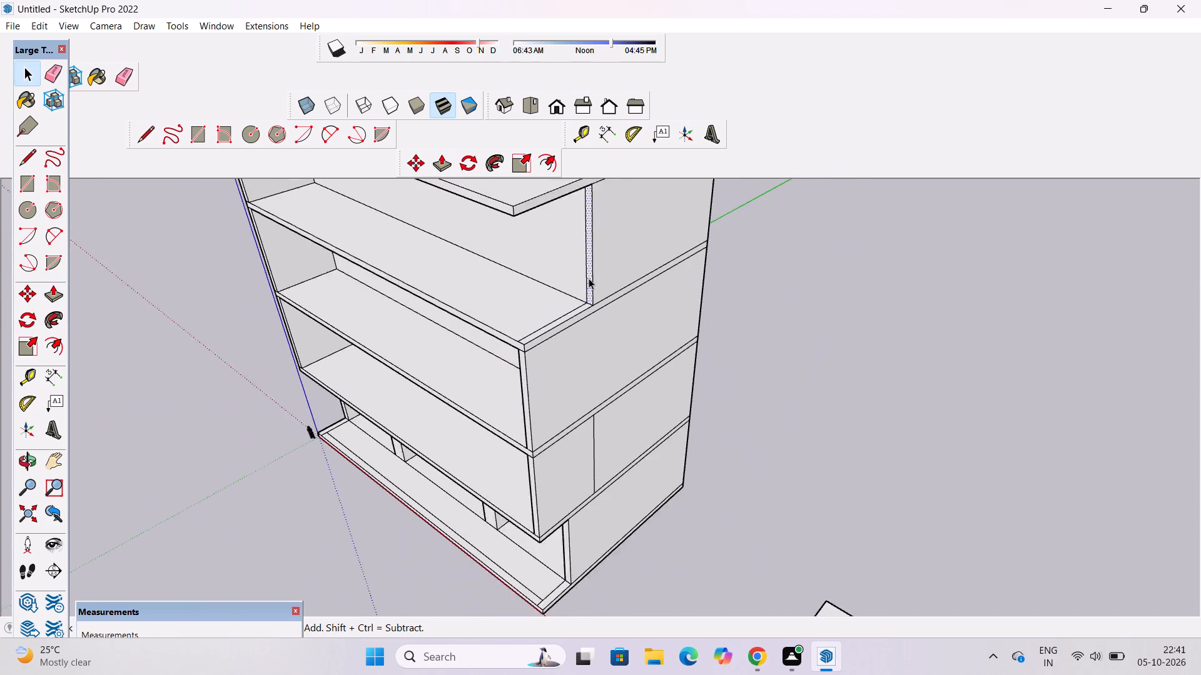
{"action": "scroll", "coordinate": [589, 278], "scroll_direction": "up", "scroll_amount": 3}
{"action": "key", "text": "p"}
{"action": "left_click", "coordinate": [589, 278]}
{"action": "left_click", "coordinate": [500, 367]}
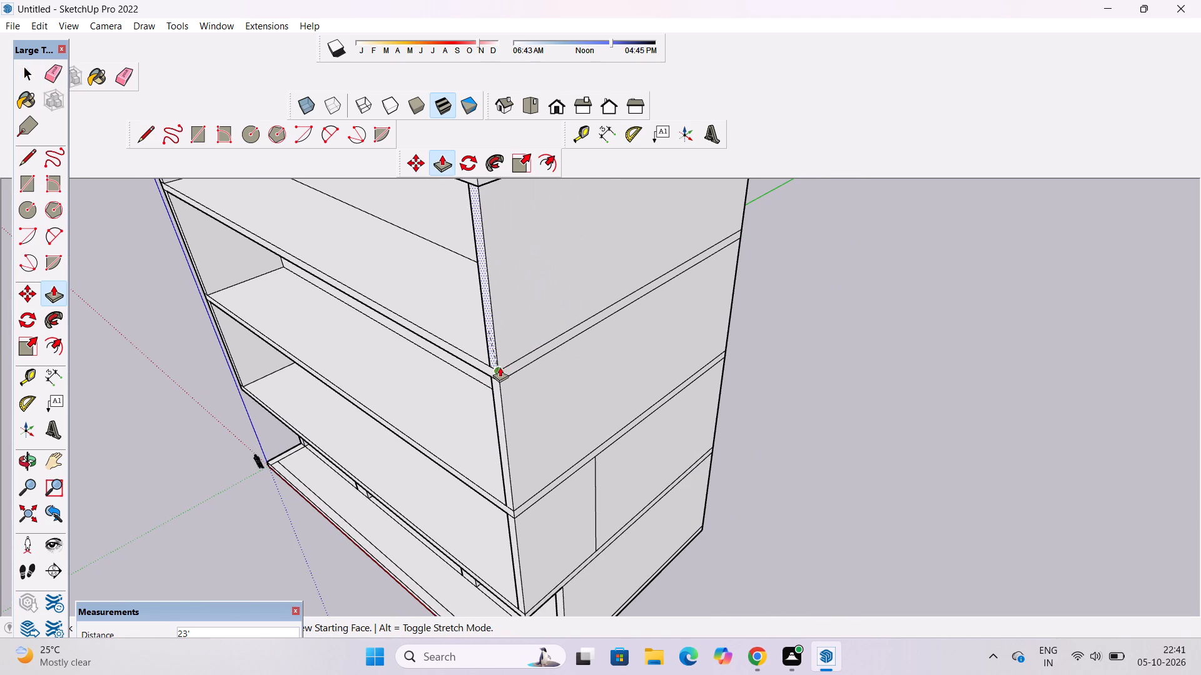
{"action": "key", "text": "space"}
Examine the whole building from the front, both ends and above, checking the framed storeys and the columned ground floor.
{"action": "type", "text": "o"}
{"action": "scroll", "coordinate": [525, 371], "scroll_direction": "down", "scroll_amount": 5}
{"action": "left_click_drag", "start_coordinate": [457, 412], "coordinate": [597, 346]}
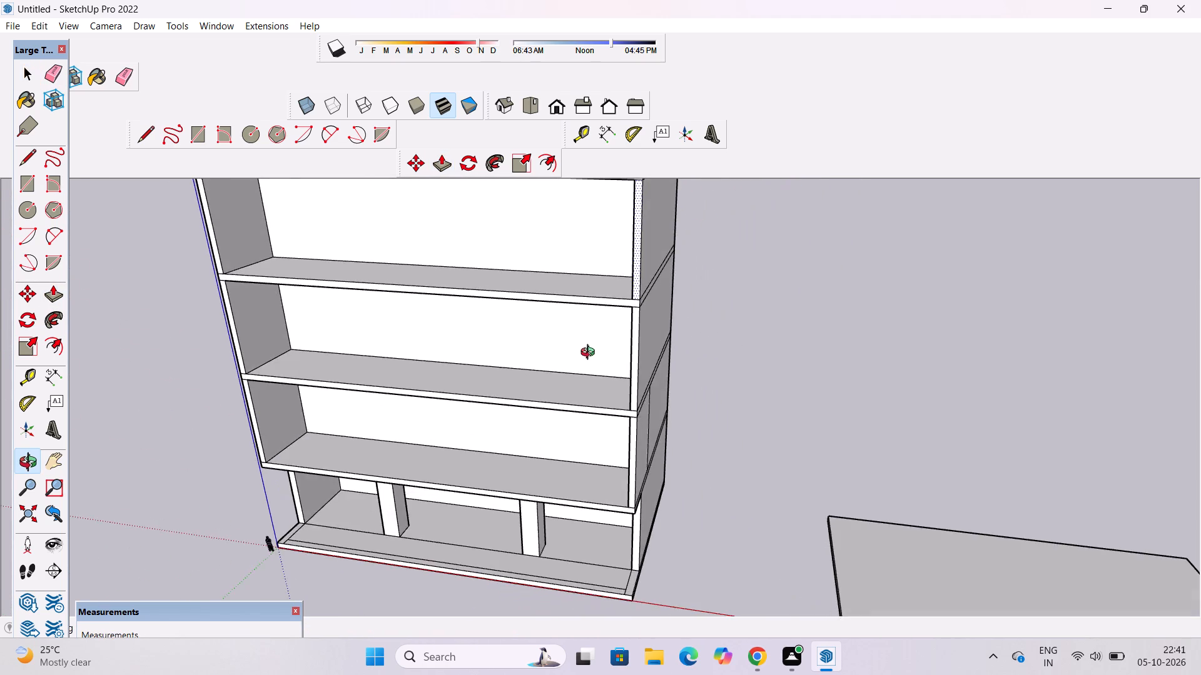
{"action": "left_click_drag", "start_coordinate": [584, 357], "coordinate": [636, 407]}
{"action": "scroll", "coordinate": [636, 404], "scroll_direction": "down", "scroll_amount": 5}
{"action": "left_click_drag", "start_coordinate": [512, 422], "coordinate": [607, 361]}
{"action": "scroll", "coordinate": [617, 375], "scroll_direction": "up", "scroll_amount": 3}
{"action": "left_click_drag", "start_coordinate": [634, 440], "coordinate": [620, 307]}
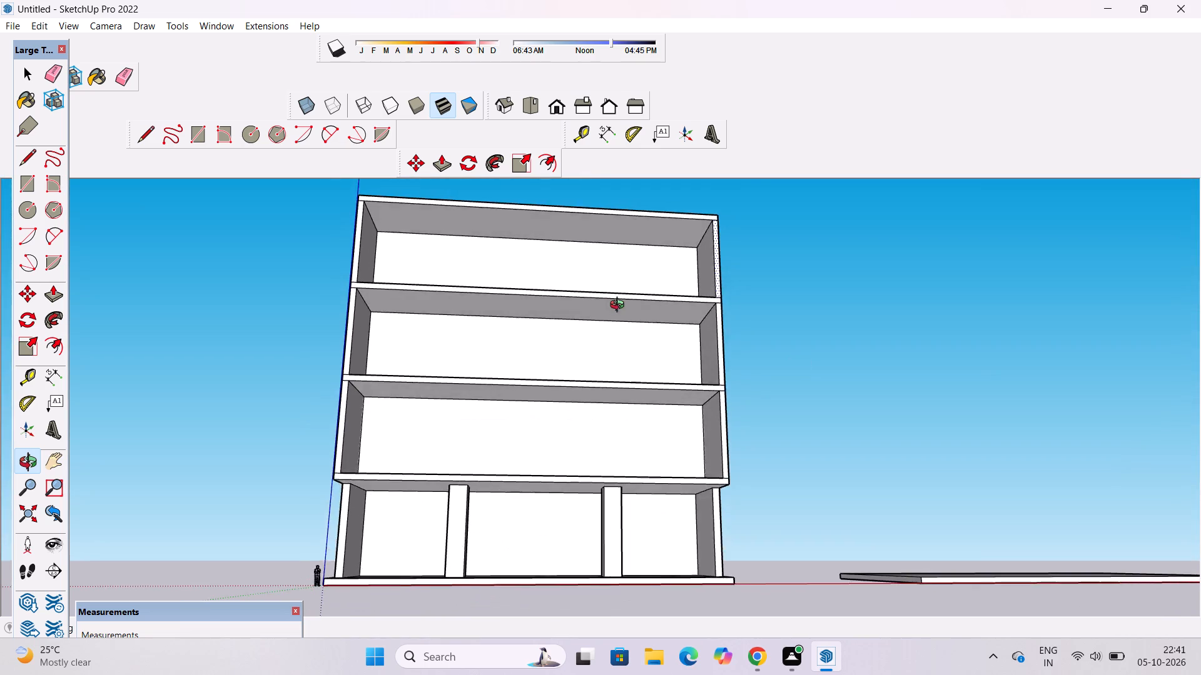
{"action": "left_click_drag", "start_coordinate": [806, 364], "coordinate": [491, 436]}
{"action": "left_click_drag", "start_coordinate": [490, 436], "coordinate": [832, 492]}
{"action": "scroll", "coordinate": [623, 467], "scroll_direction": "up", "scroll_amount": 3}
{"action": "left_click_drag", "start_coordinate": [609, 478], "coordinate": [617, 403], "text": "shift"}
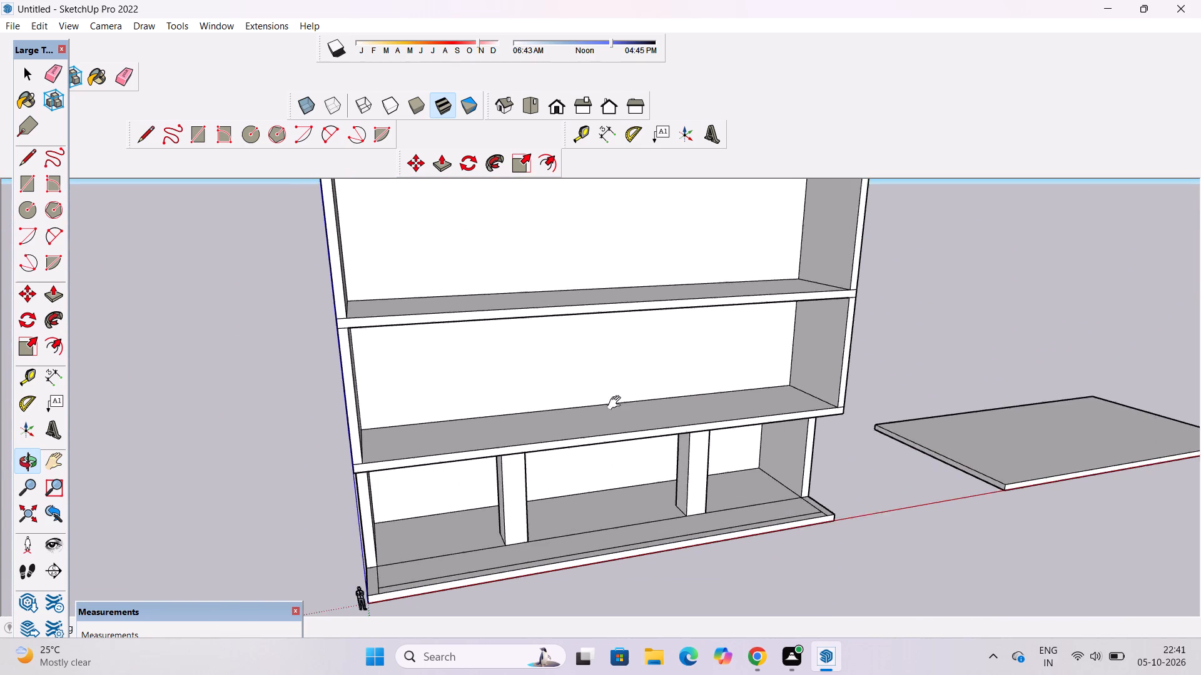
{"action": "left_click_drag", "start_coordinate": [617, 403], "coordinate": [617, 401], "text": "shift"}
{"action": "left_click_drag", "start_coordinate": [440, 464], "coordinate": [690, 489]}
{"action": "scroll", "coordinate": [691, 488], "scroll_direction": "down", "scroll_amount": 6}
{"action": "left_click_drag", "start_coordinate": [754, 464], "coordinate": [549, 483]}
{"action": "scroll", "coordinate": [651, 443], "scroll_direction": "up", "scroll_amount": 1}
{"action": "left_click_drag", "start_coordinate": [756, 460], "coordinate": [688, 451]}
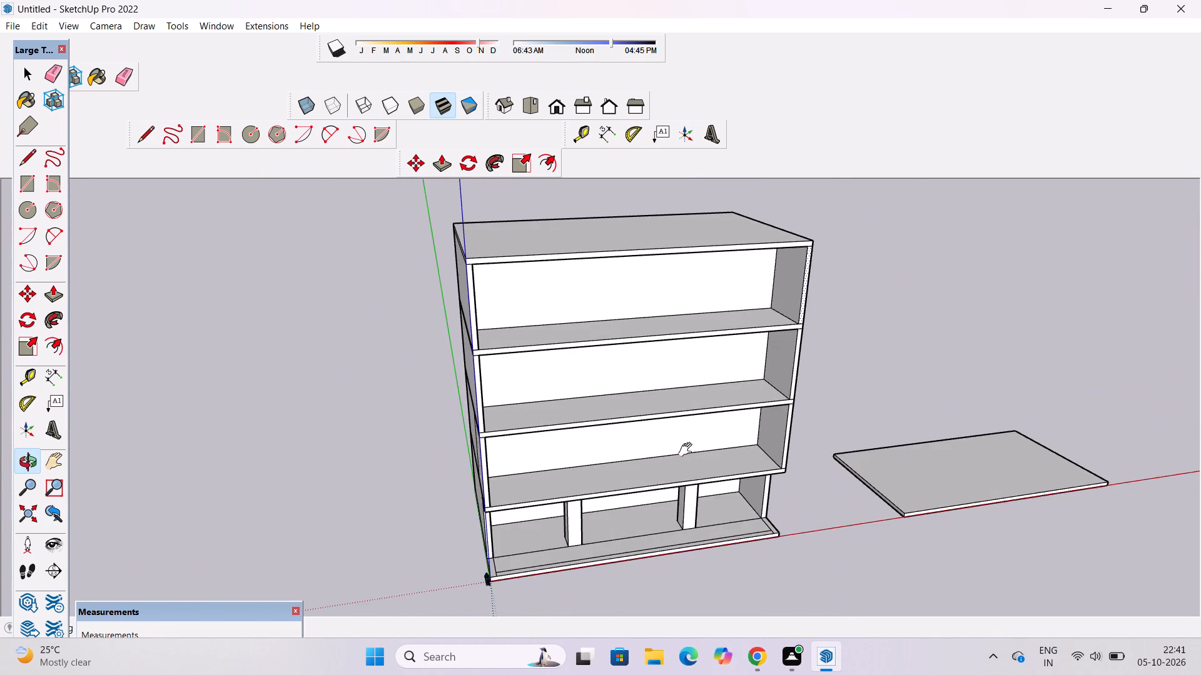
{"action": "left_click_drag", "start_coordinate": [688, 450], "coordinate": [693, 474], "text": "shift"}
{"action": "left_click_drag", "start_coordinate": [728, 476], "coordinate": [649, 469]}
{"action": "left_click_drag", "start_coordinate": [727, 484], "coordinate": [621, 444]}
{"action": "scroll", "coordinate": [624, 454], "scroll_direction": "up", "scroll_amount": 4}
{"action": "left_click_drag", "start_coordinate": [627, 460], "coordinate": [568, 423], "text": "shift"}
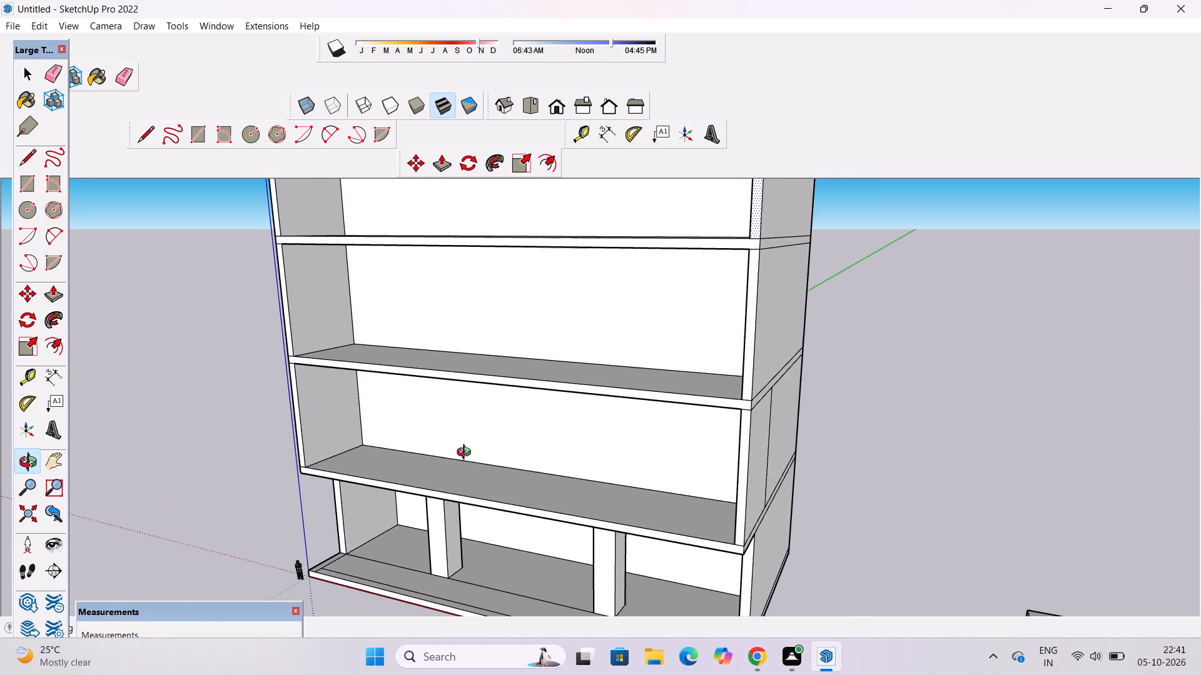
{"action": "left_click_drag", "start_coordinate": [466, 454], "coordinate": [794, 460]}
{"action": "scroll", "coordinate": [810, 456], "scroll_direction": "down", "scroll_amount": 5}
{"action": "left_click_drag", "start_coordinate": [879, 456], "coordinate": [760, 472]}
{"action": "left_click_drag", "start_coordinate": [818, 479], "coordinate": [696, 478]}
{"action": "scroll", "coordinate": [696, 478], "scroll_direction": "down", "scroll_amount": 4}
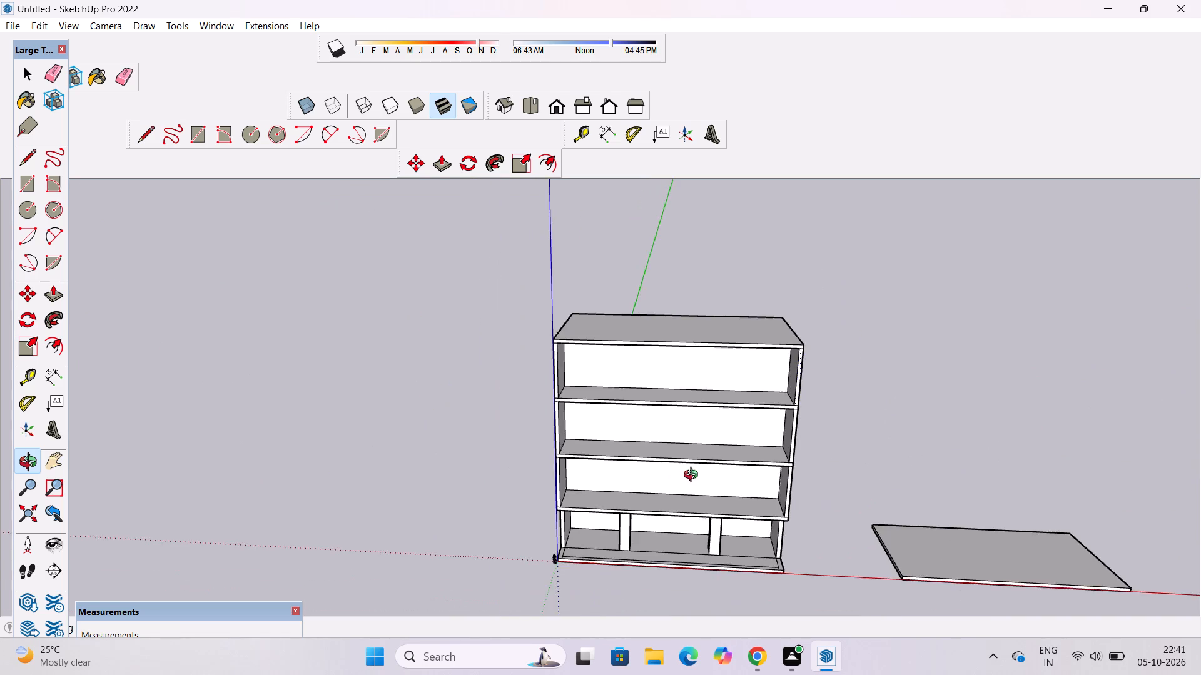
{"action": "left_click_drag", "start_coordinate": [678, 449], "coordinate": [750, 591], "text": "shift"}
{"action": "scroll", "coordinate": [739, 482], "scroll_direction": "up", "scroll_amount": 4, "text": "shift"}
{"action": "left_click_drag", "start_coordinate": [643, 480], "coordinate": [587, 495], "text": "shift"}
{"action": "left_click_drag", "start_coordinate": [631, 551], "coordinate": [628, 499]}
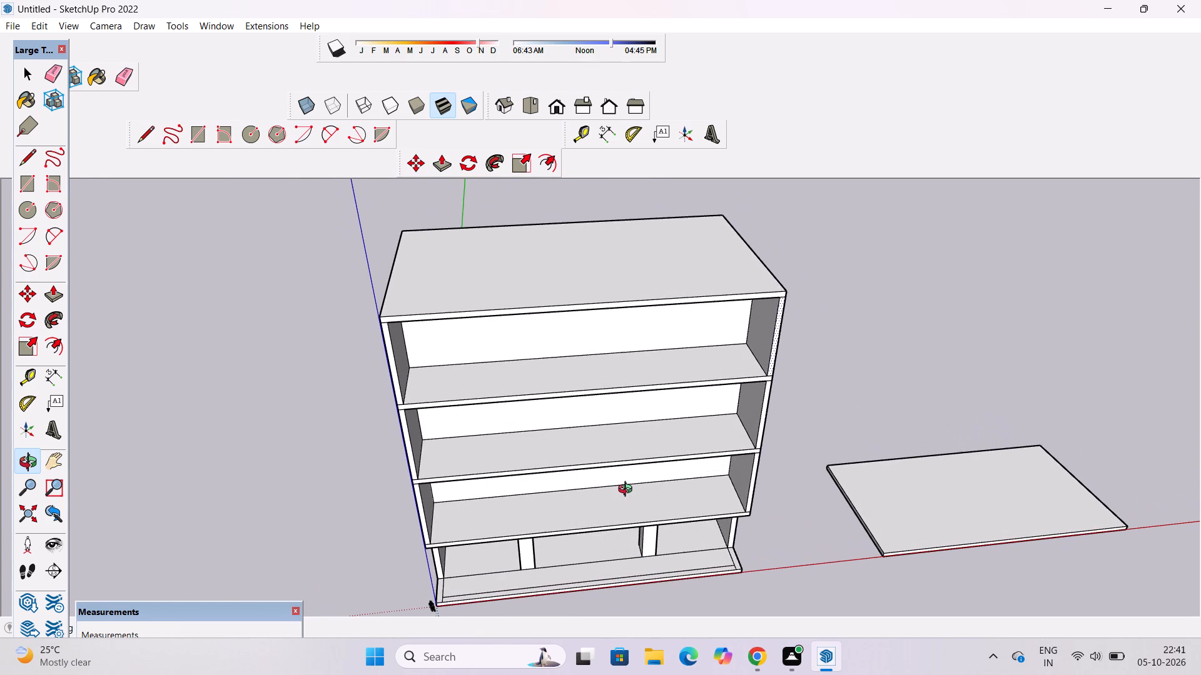
{"action": "scroll", "coordinate": [628, 491], "scroll_direction": "down", "scroll_amount": 4}
{"action": "left_click_drag", "start_coordinate": [656, 531], "coordinate": [649, 452]}
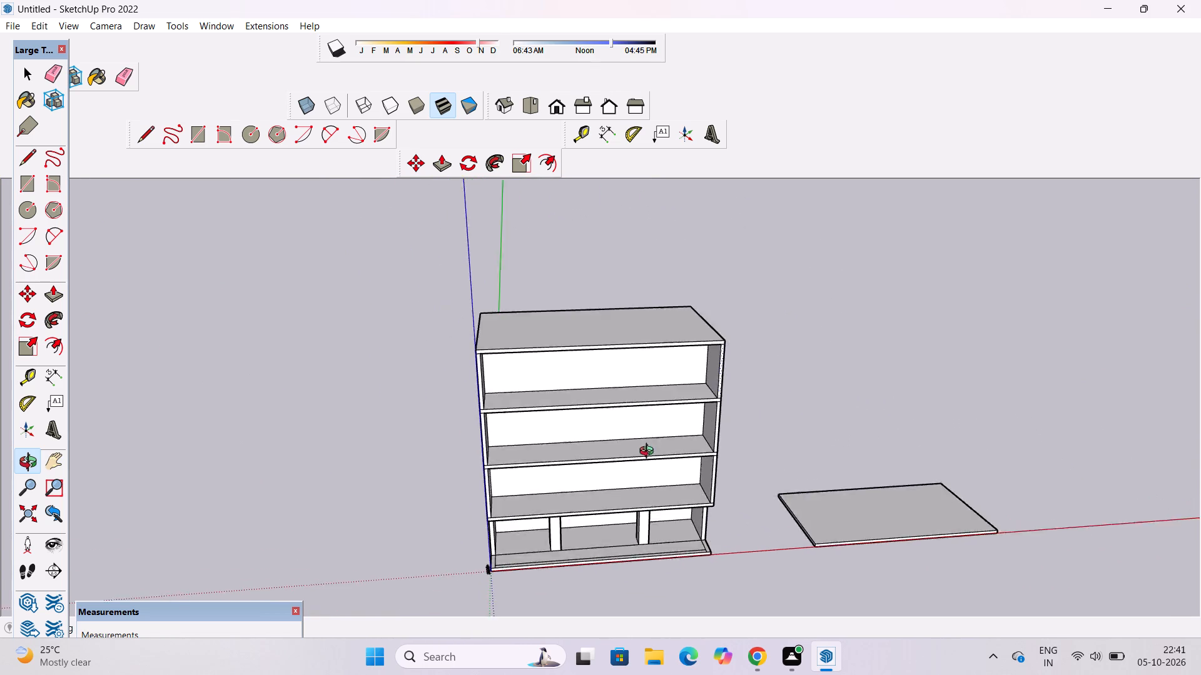
{"action": "left_click_drag", "start_coordinate": [649, 452], "coordinate": [649, 431]}
{"action": "left_click_drag", "start_coordinate": [699, 461], "coordinate": [647, 446], "text": "shift"}
{"action": "scroll", "coordinate": [617, 463], "scroll_direction": "up", "scroll_amount": 3}
{"action": "left_click_drag", "start_coordinate": [437, 502], "coordinate": [658, 619]}
{"action": "left_click_drag", "start_coordinate": [658, 619], "coordinate": [613, 522], "text": "shift"}
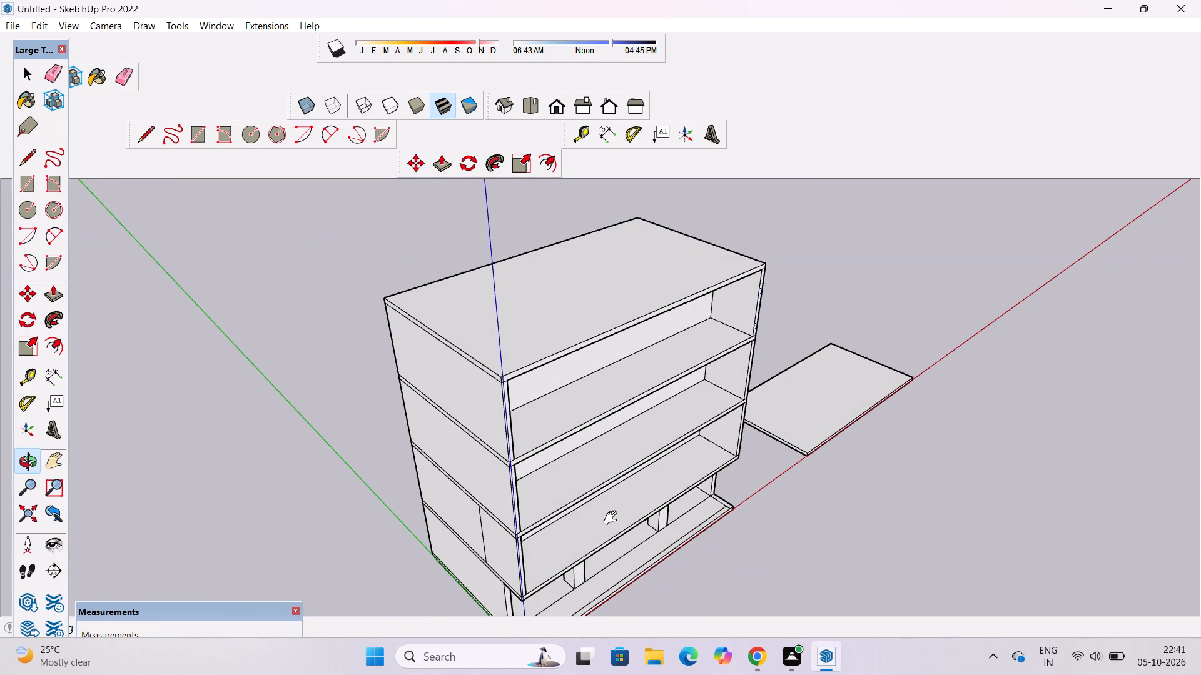
{"action": "left_click_drag", "start_coordinate": [731, 470], "coordinate": [592, 429]}
{"action": "scroll", "coordinate": [594, 440], "scroll_direction": "down", "scroll_amount": 4}
{"action": "left_click_drag", "start_coordinate": [719, 504], "coordinate": [661, 392]}
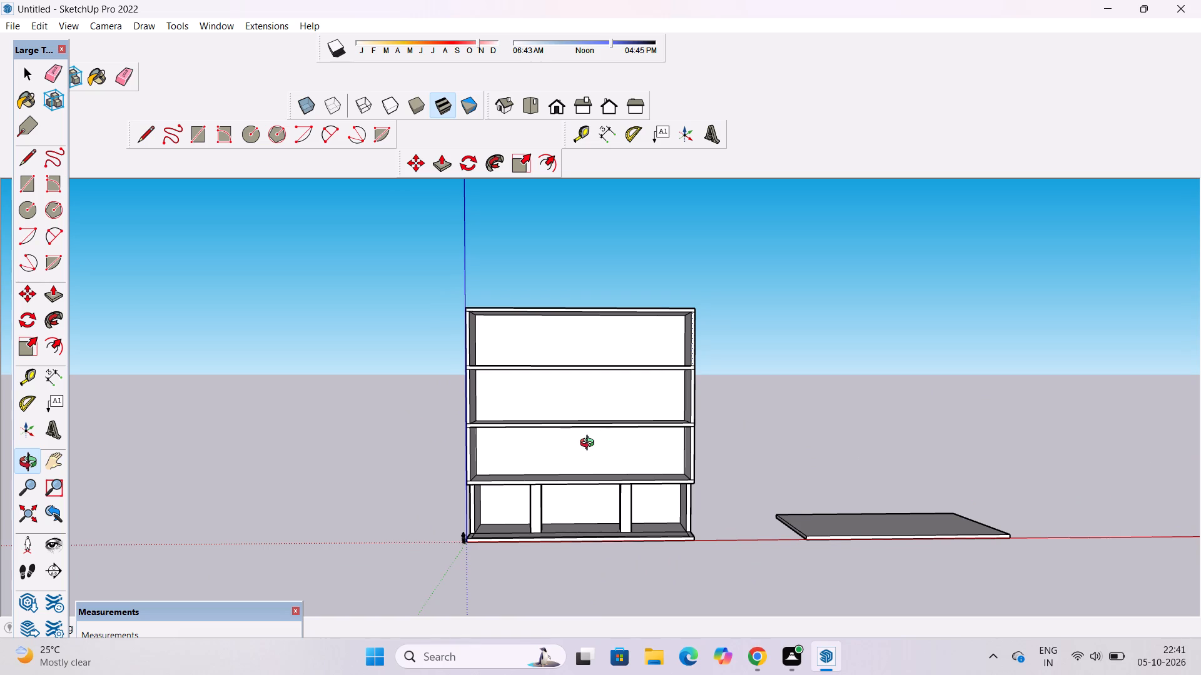
{"action": "scroll", "coordinate": [590, 444], "scroll_direction": "up", "scroll_amount": 5}
{"action": "scroll", "coordinate": [573, 456], "scroll_direction": "down", "scroll_amount": 5}
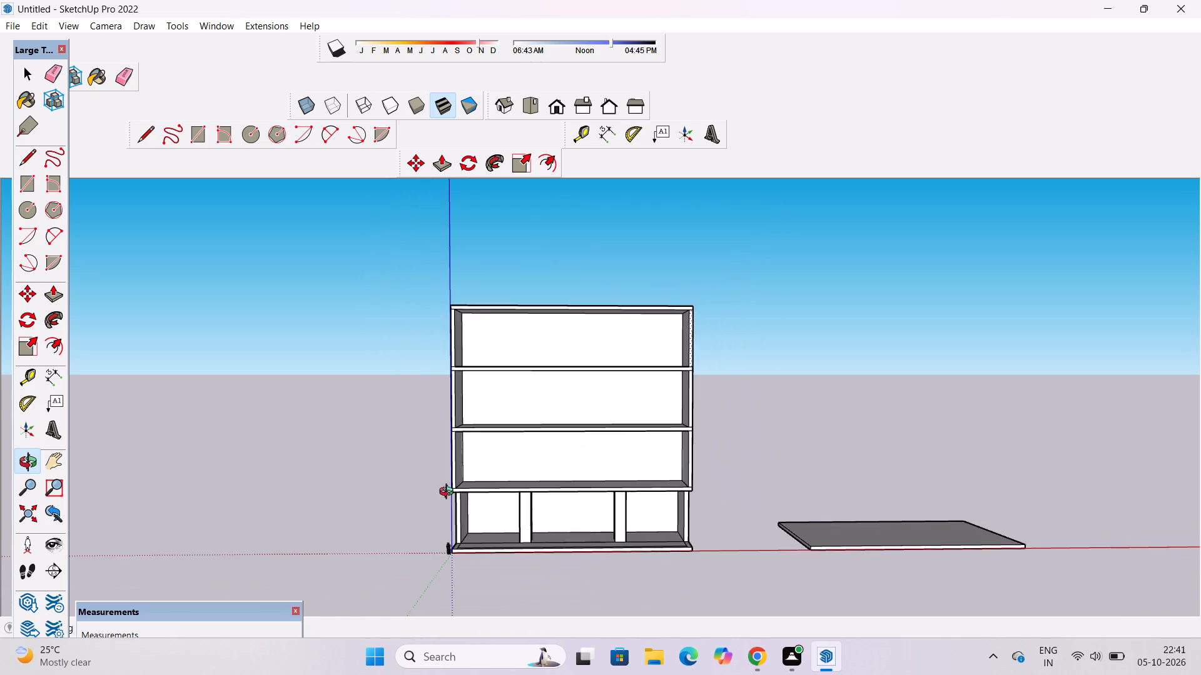
{"action": "left_click_drag", "start_coordinate": [460, 499], "coordinate": [552, 565]}
{"action": "scroll", "coordinate": [566, 537], "scroll_direction": "up", "scroll_amount": 2}
{"action": "left_click_drag", "start_coordinate": [500, 534], "coordinate": [589, 575]}
{"action": "scroll", "coordinate": [591, 572], "scroll_direction": "up", "scroll_amount": 3}
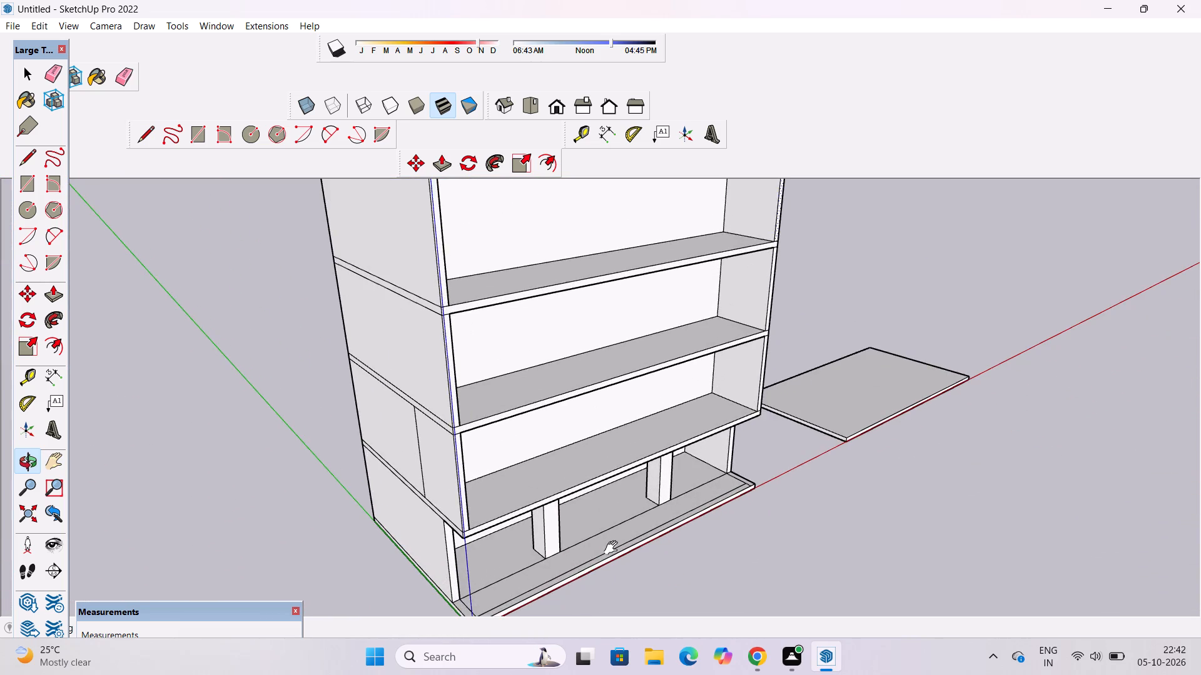
{"action": "left_click", "coordinate": [614, 548], "text": "shift"}
{"action": "left_click_drag", "start_coordinate": [614, 548], "coordinate": [656, 576]}
{"action": "scroll", "coordinate": [674, 549], "scroll_direction": "down", "scroll_amount": 4}
{"action": "left_click_drag", "start_coordinate": [654, 448], "coordinate": [642, 529], "text": "shift"}
{"action": "left_click_drag", "start_coordinate": [774, 485], "coordinate": [388, 457]}
{"action": "left_click_drag", "start_coordinate": [388, 457], "coordinate": [389, 461], "text": "shift"}
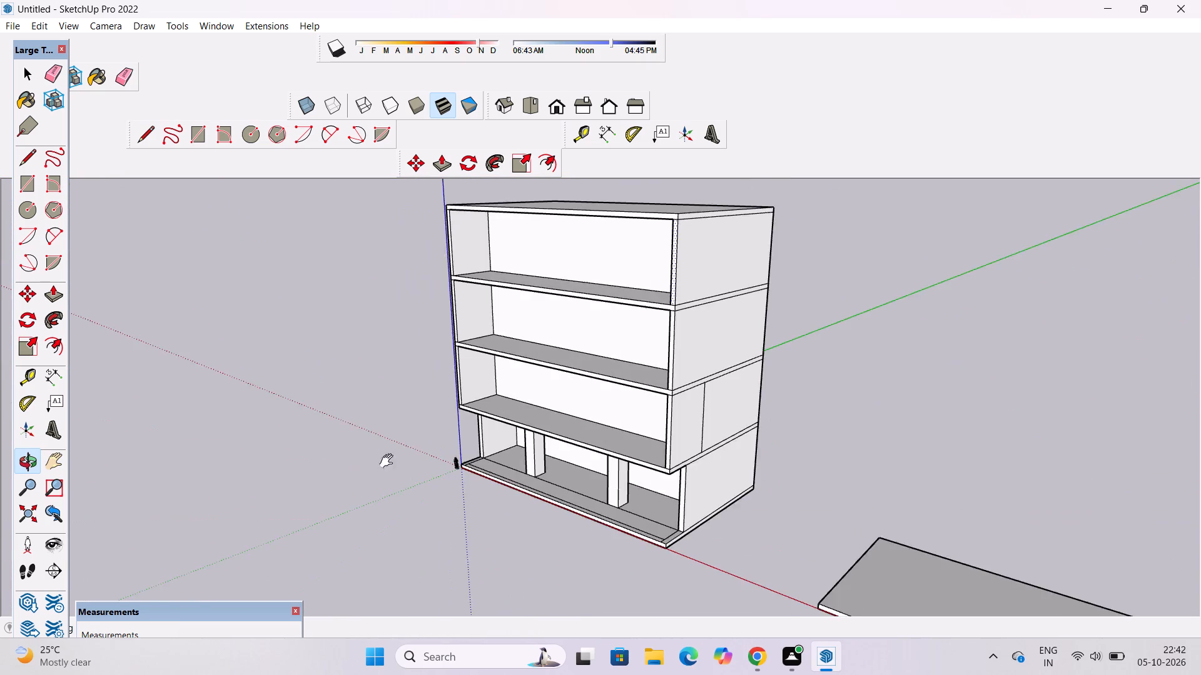
{"action": "left_click_drag", "start_coordinate": [389, 461], "coordinate": [396, 475], "text": "shift"}
{"action": "left_click_drag", "start_coordinate": [396, 475], "coordinate": [858, 528]}
{"action": "left_click_drag", "start_coordinate": [724, 472], "coordinate": [722, 492], "text": "shift"}
{"action": "scroll", "coordinate": [721, 492], "scroll_direction": "down", "scroll_amount": 2}
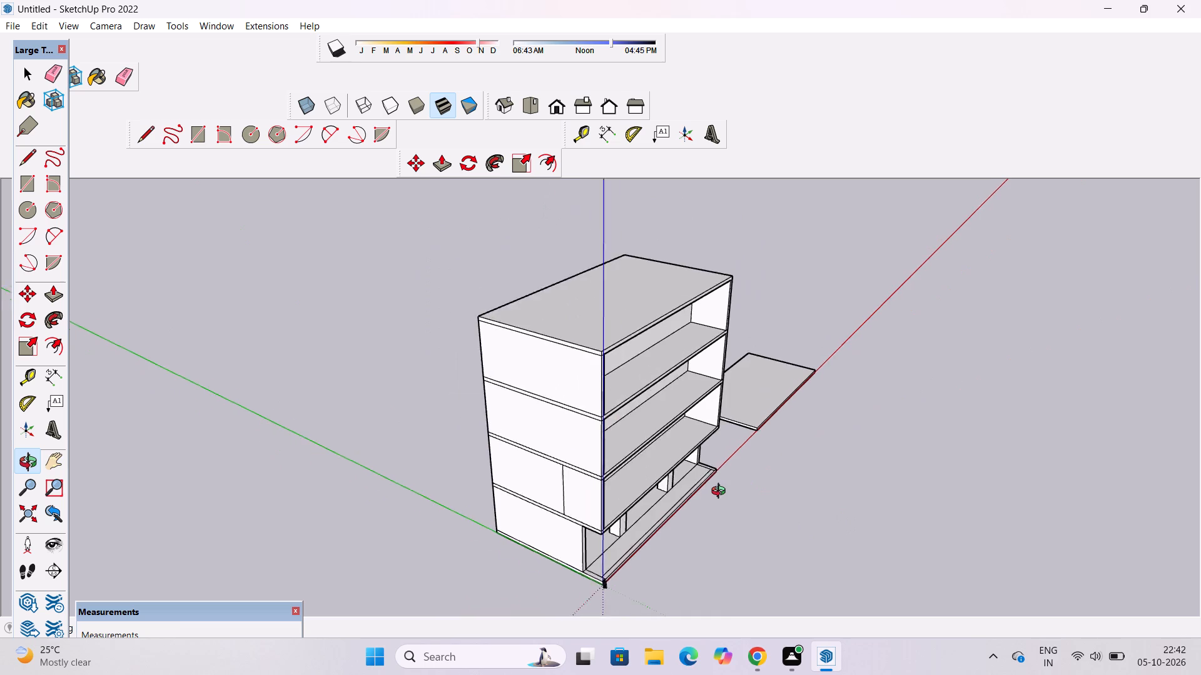
{"action": "scroll", "coordinate": [721, 492], "scroll_direction": "down", "scroll_amount": 3}
{"action": "scroll", "coordinate": [793, 479], "scroll_direction": "up", "scroll_amount": 3}
{"action": "left_click_drag", "start_coordinate": [839, 451], "coordinate": [600, 484]}
{"action": "scroll", "coordinate": [620, 510], "scroll_direction": "up", "scroll_amount": 3}
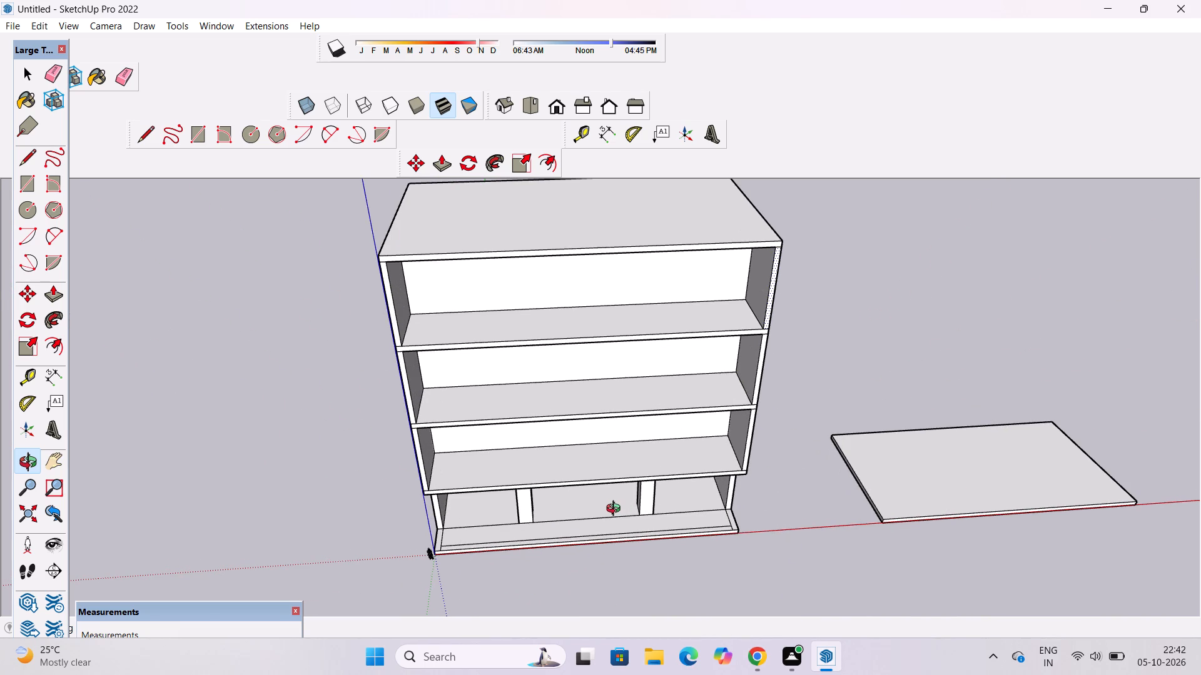
{"action": "scroll", "coordinate": [627, 448], "scroll_direction": "down", "scroll_amount": 3}
{"action": "left_click_drag", "start_coordinate": [660, 532], "coordinate": [660, 382]}
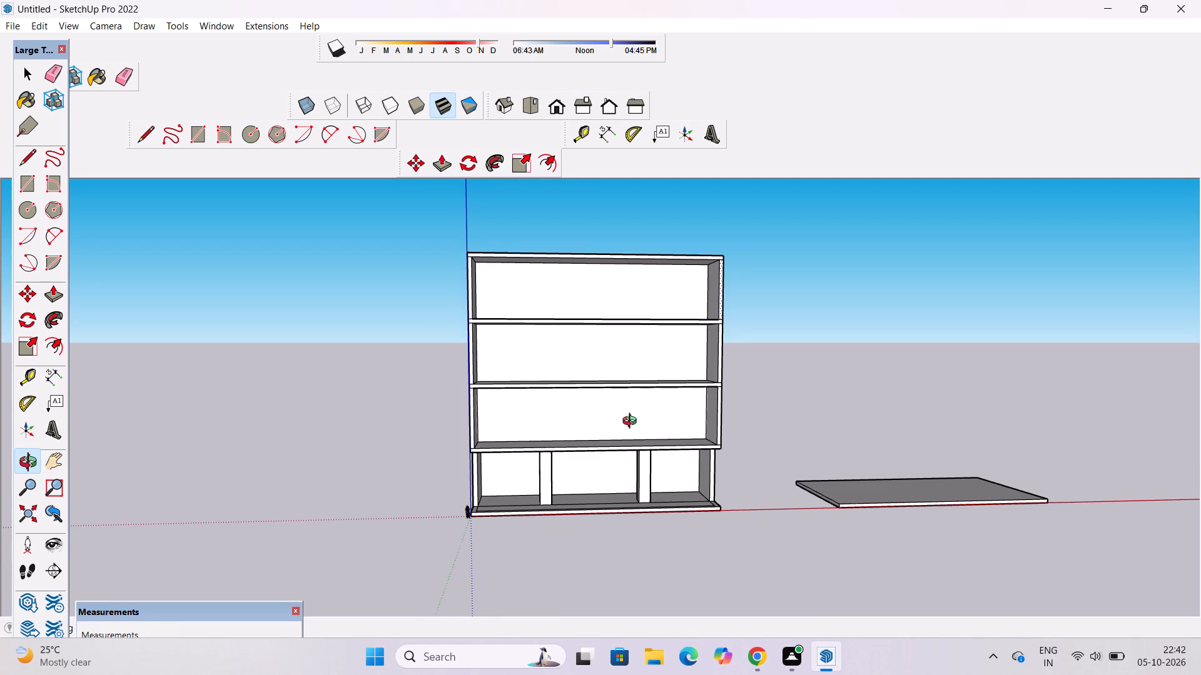
{"action": "scroll", "coordinate": [631, 422], "scroll_direction": "up", "scroll_amount": 2}
{"action": "left_click_drag", "start_coordinate": [587, 458], "coordinate": [665, 532]}
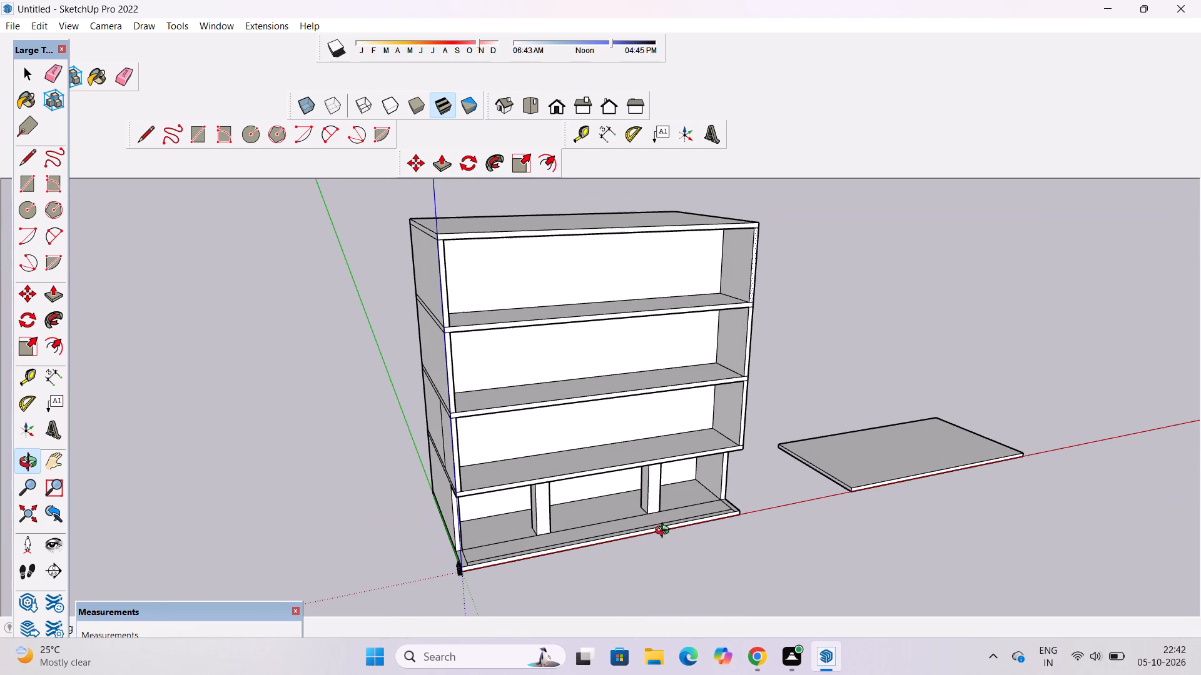
{"action": "scroll", "coordinate": [617, 509], "scroll_direction": "down", "scroll_amount": 5}
{"action": "scroll", "coordinate": [617, 509], "scroll_direction": "up", "scroll_amount": 1}
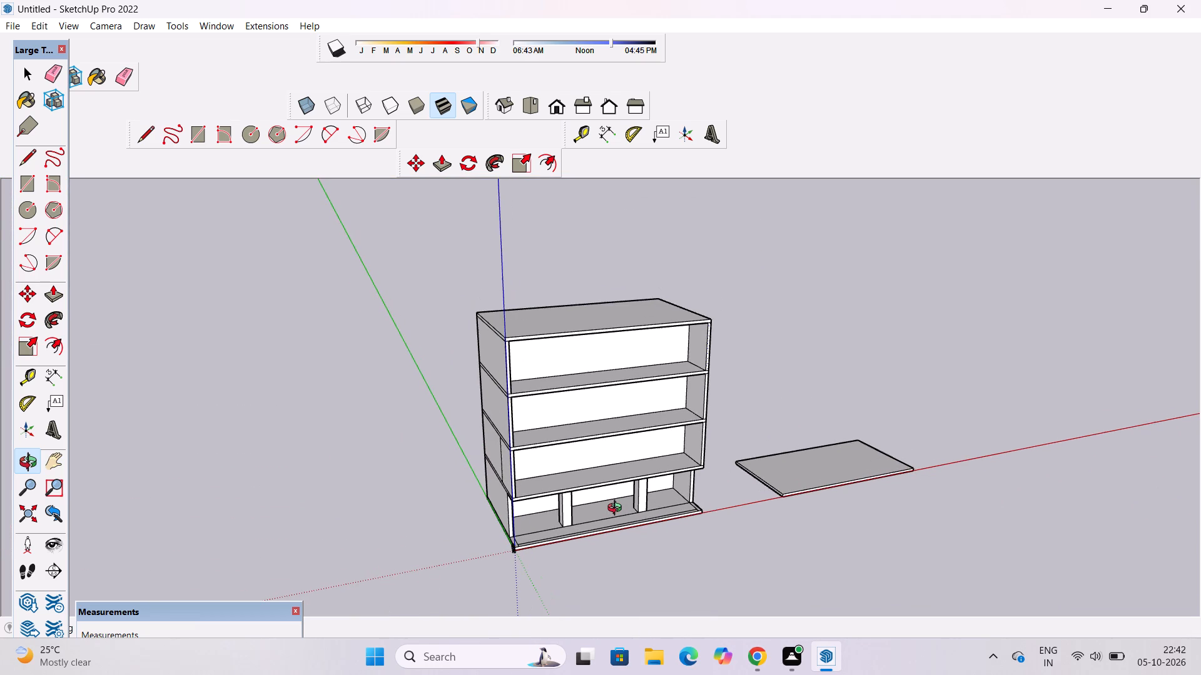
{"action": "scroll", "coordinate": [617, 508], "scroll_direction": "up", "scroll_amount": 3}
{"action": "left_click_drag", "start_coordinate": [617, 508], "coordinate": [701, 546]}
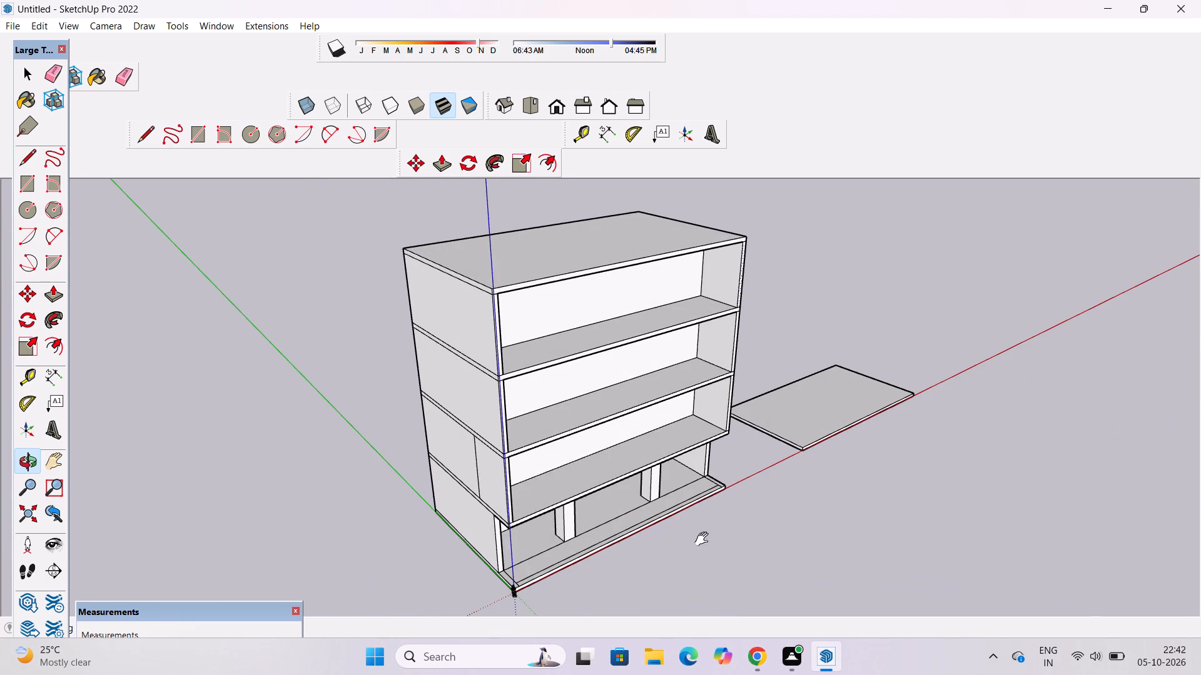
{"action": "left_click_drag", "start_coordinate": [709, 530], "coordinate": [722, 571], "text": "shift"}
{"action": "left_click_drag", "start_coordinate": [761, 532], "coordinate": [593, 492]}
{"action": "scroll", "coordinate": [596, 504], "scroll_direction": "up", "scroll_amount": 3}
{"action": "left_click_drag", "start_coordinate": [641, 536], "coordinate": [614, 502], "text": "shift"}
{"action": "left_click_drag", "start_coordinate": [854, 489], "coordinate": [574, 441]}
{"action": "scroll", "coordinate": [574, 441], "scroll_direction": "down", "scroll_amount": 4}
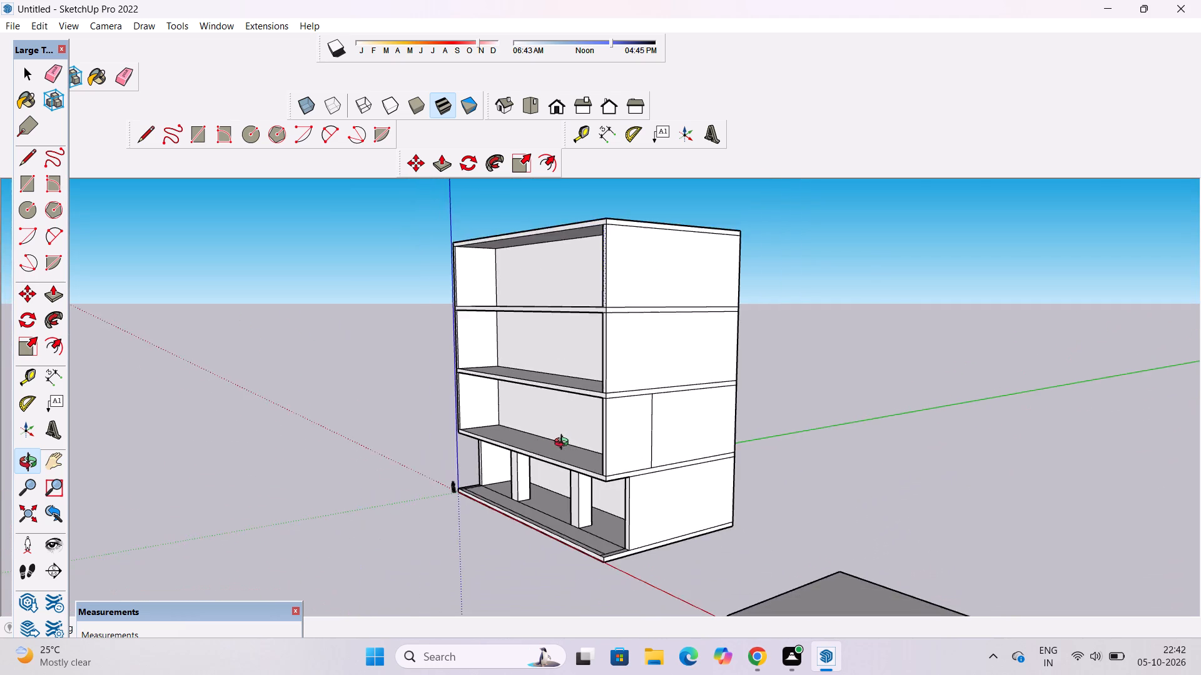
{"action": "left_click_drag", "start_coordinate": [527, 451], "coordinate": [842, 544]}
{"action": "left_click_drag", "start_coordinate": [751, 493], "coordinate": [763, 555], "text": "shift"}
{"action": "left_click_drag", "start_coordinate": [660, 532], "coordinate": [589, 423]}
{"action": "left_click_drag", "start_coordinate": [603, 467], "coordinate": [562, 402]}
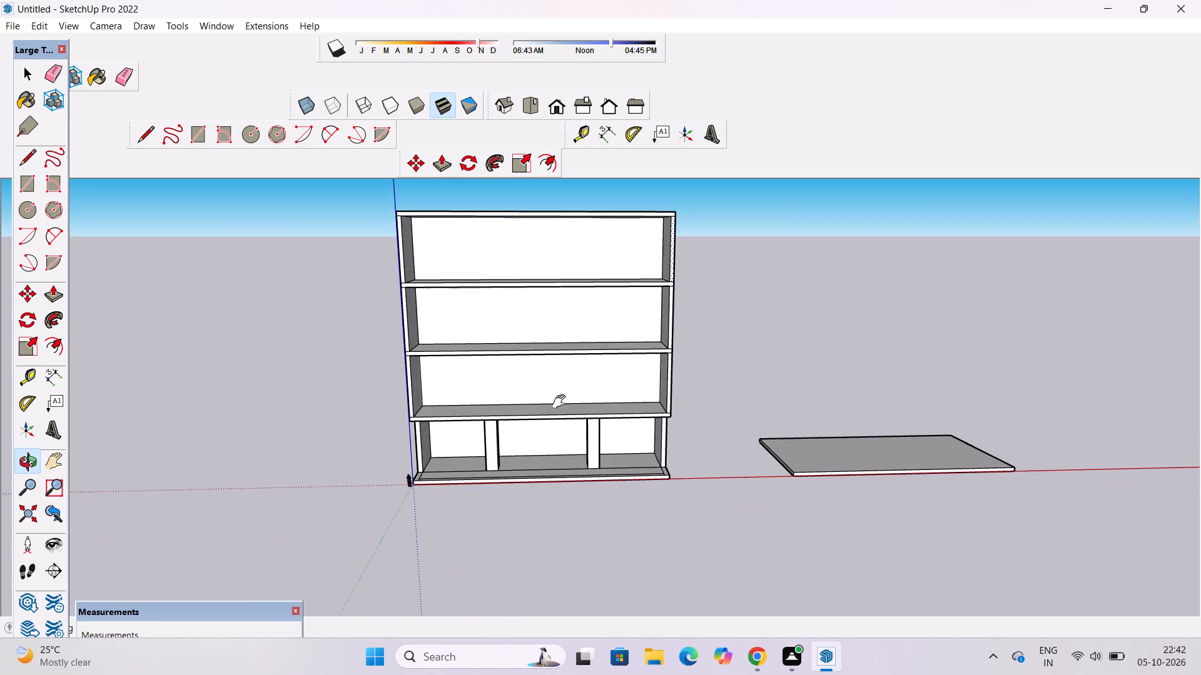
{"action": "left_click_drag", "start_coordinate": [562, 402], "coordinate": [620, 446], "text": "shift"}
{"action": "scroll", "coordinate": [611, 443], "scroll_direction": "down", "scroll_amount": 3}
{"action": "scroll", "coordinate": [555, 374], "scroll_direction": "up", "scroll_amount": 3}
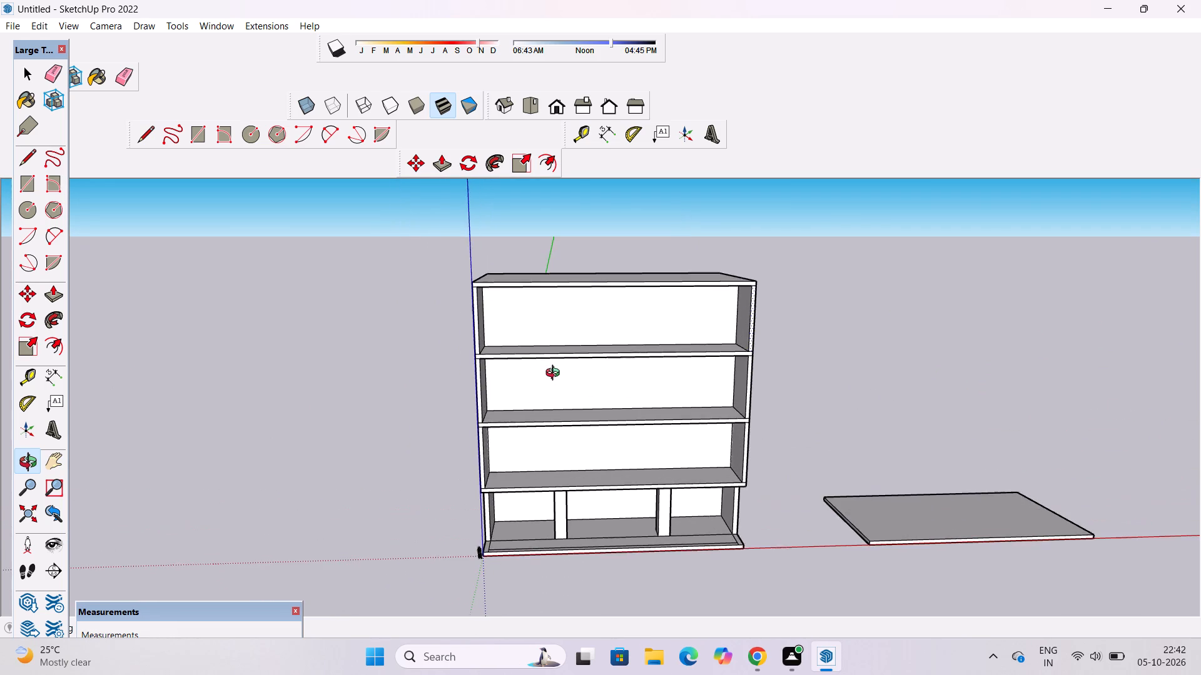
Place a guide line on the top storey's floor 2' behind its front edge, parallel to that edge.
{"action": "left_click_drag", "start_coordinate": [555, 374], "coordinate": [616, 501]}
{"action": "scroll", "coordinate": [631, 397], "scroll_direction": "up", "scroll_amount": 9}
{"action": "left_click_drag", "start_coordinate": [635, 391], "coordinate": [567, 391], "text": "shift"}
{"action": "left_click_drag", "start_coordinate": [567, 391], "coordinate": [590, 422]}
{"action": "left_click", "coordinate": [582, 427], "text": "shift"}
{"action": "key", "text": "t"}
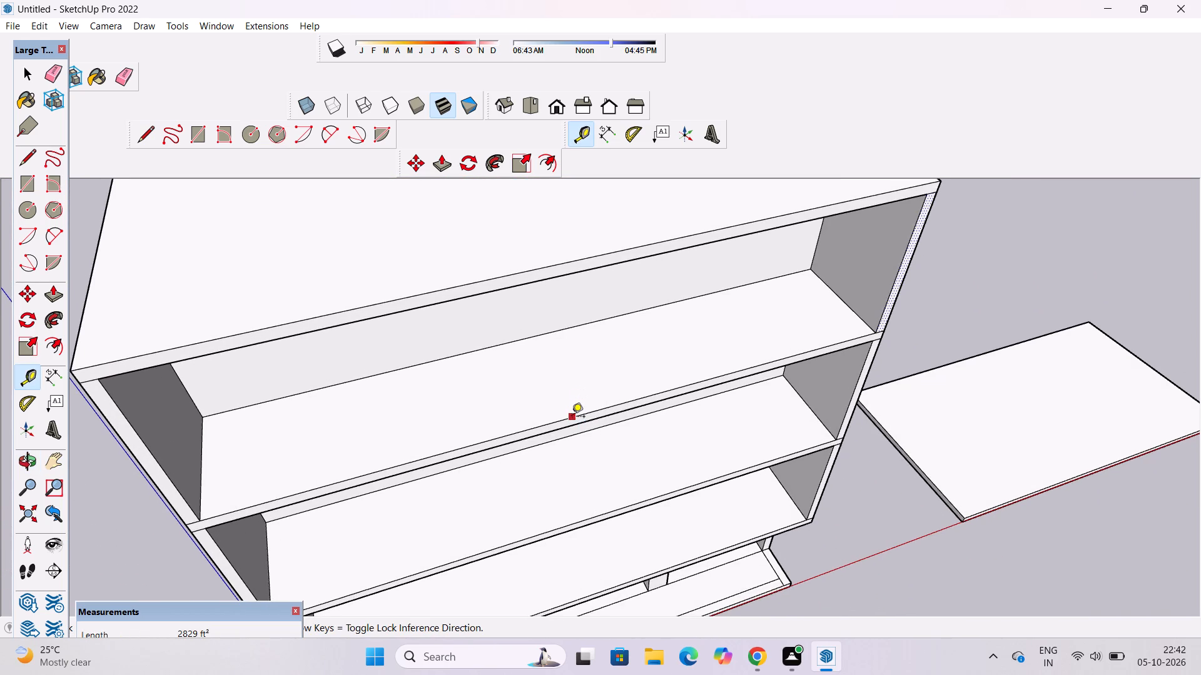
{"action": "left_click", "coordinate": [580, 414]}
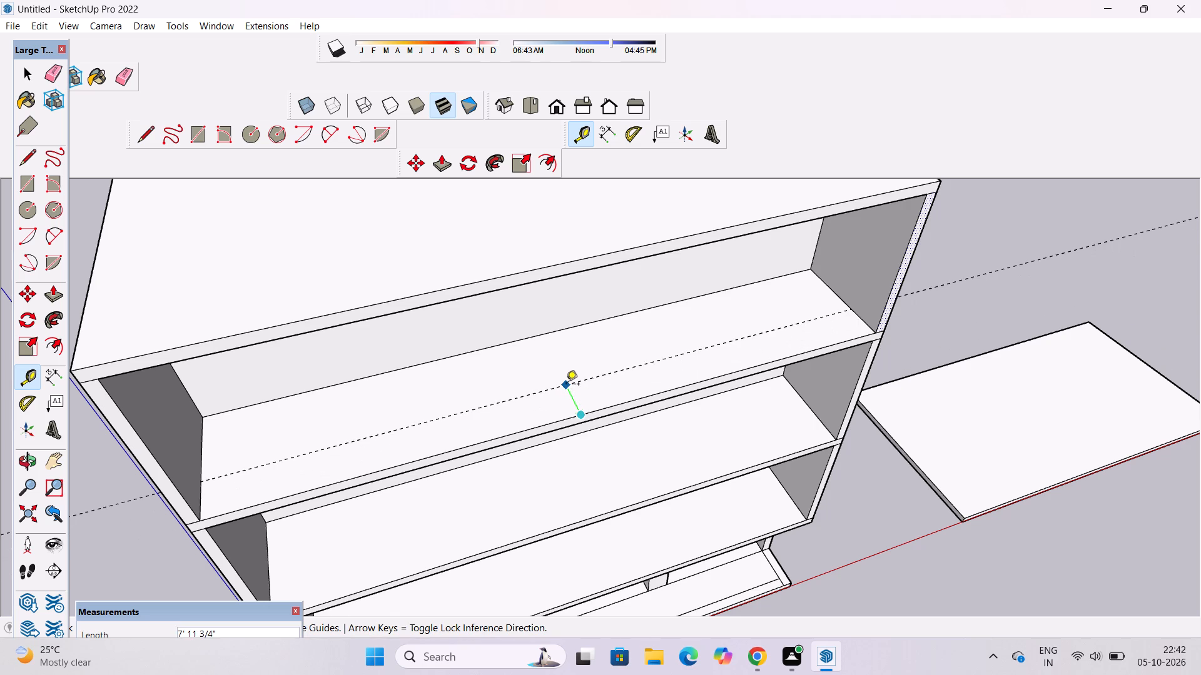
{"action": "type", "text": "2'"}
{"action": "key", "text": "Return"}
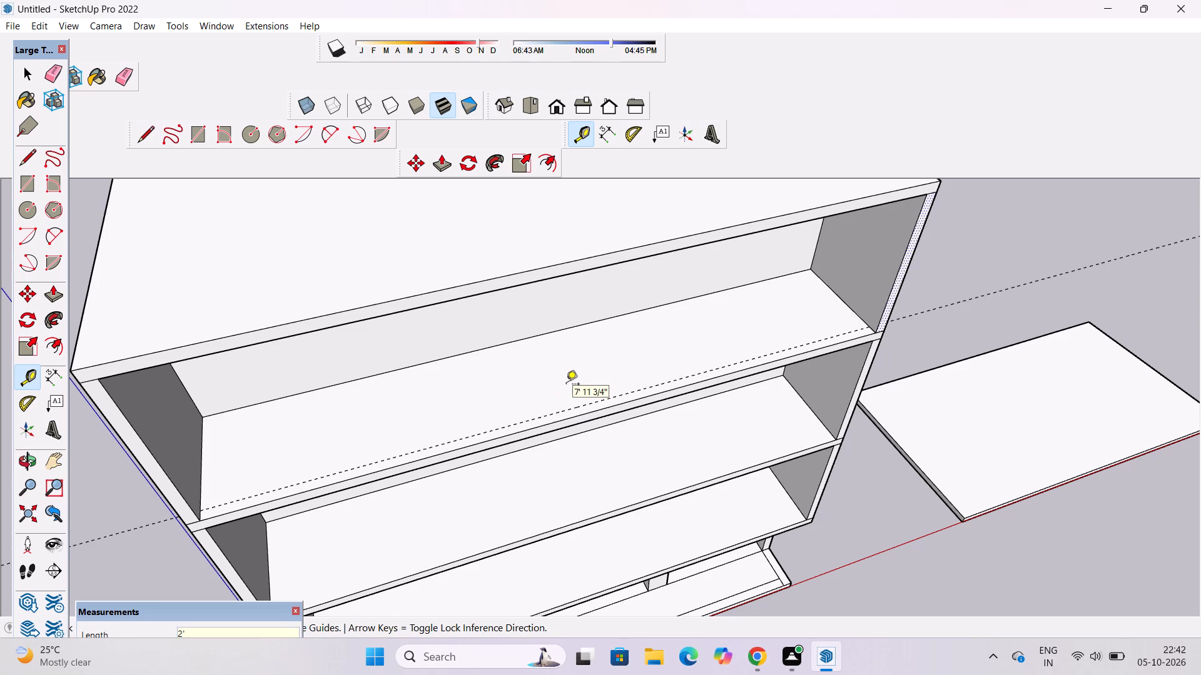
Draw a 123' line along the guide on the top storey's floor, from one end wall to the other.
{"action": "key", "text": "l"}
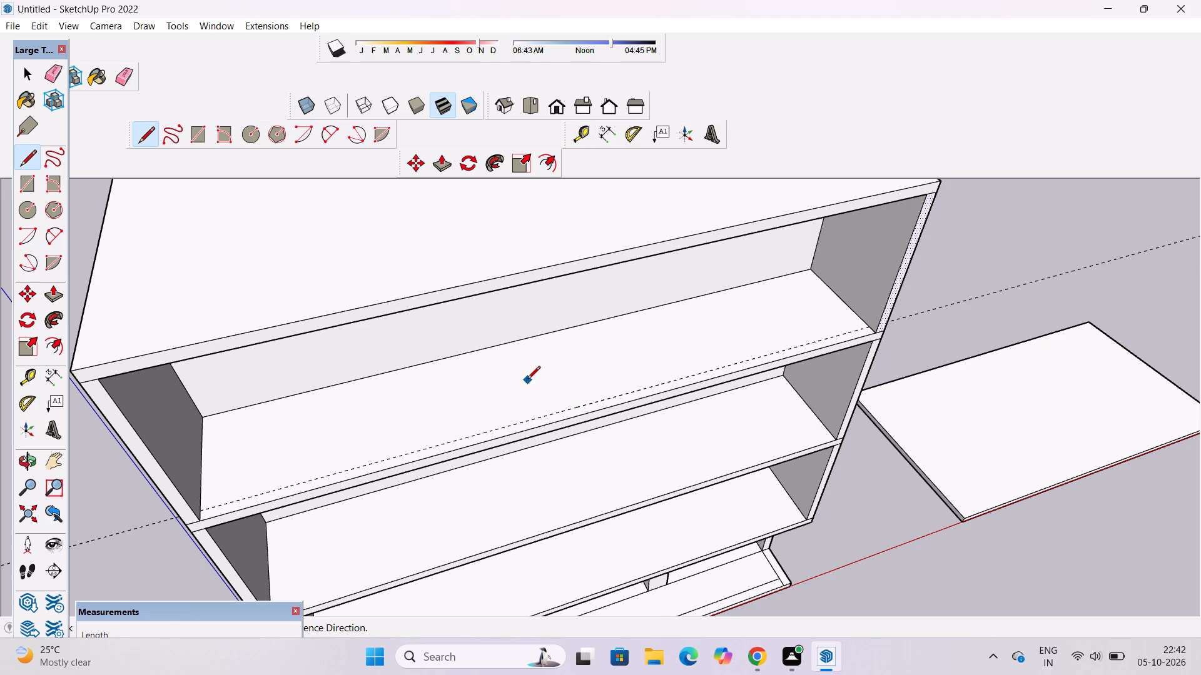
{"action": "scroll", "coordinate": [527, 380], "scroll_direction": "down", "scroll_amount": 3}
{"action": "scroll", "coordinate": [334, 464], "scroll_direction": "up", "scroll_amount": 10}
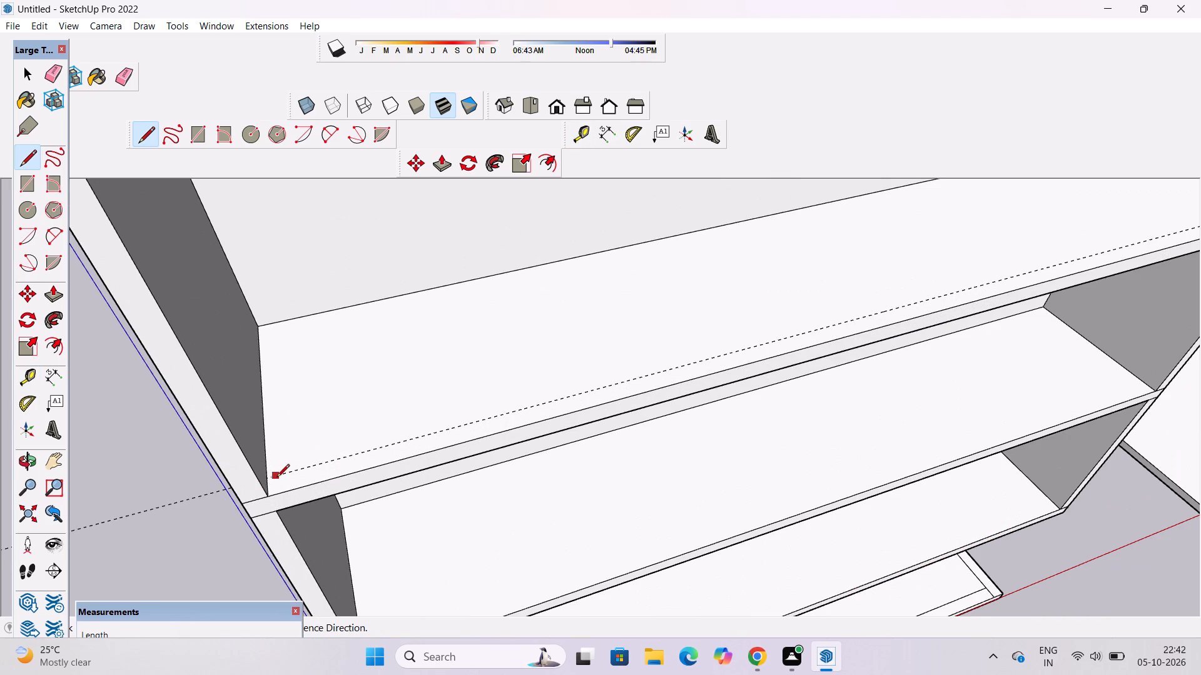
{"action": "left_click", "coordinate": [268, 478]}
{"action": "scroll", "coordinate": [268, 478], "scroll_direction": "down", "scroll_amount": 10}
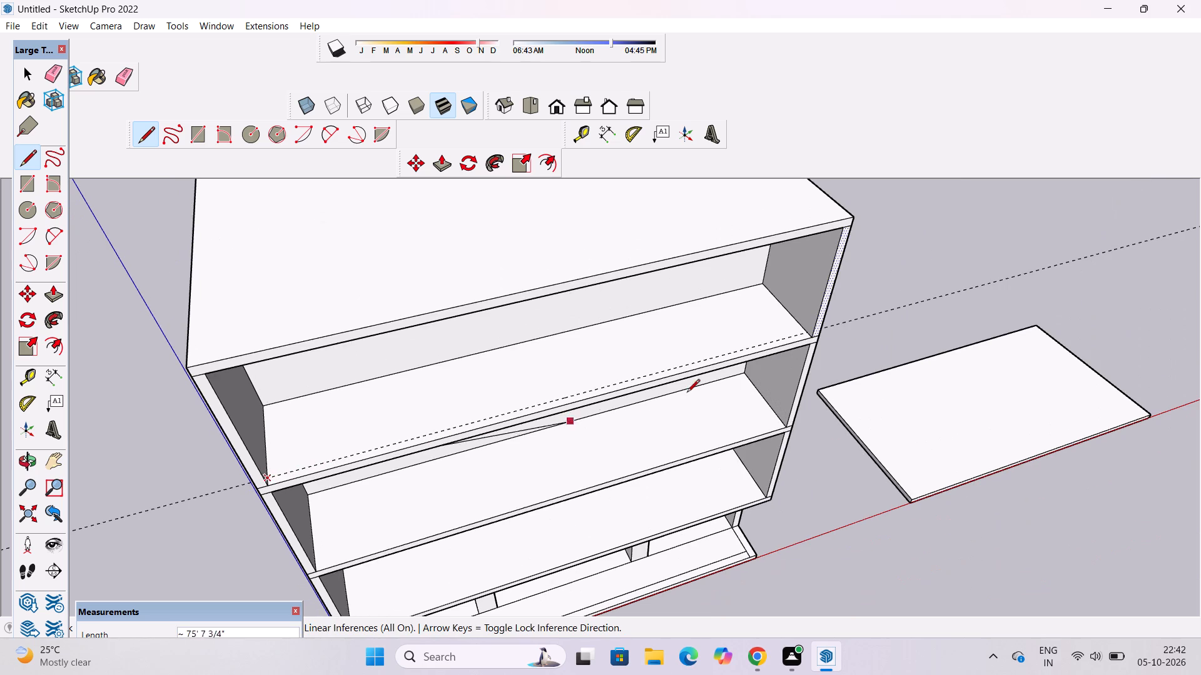
{"action": "scroll", "coordinate": [803, 330], "scroll_direction": "up", "scroll_amount": 9}
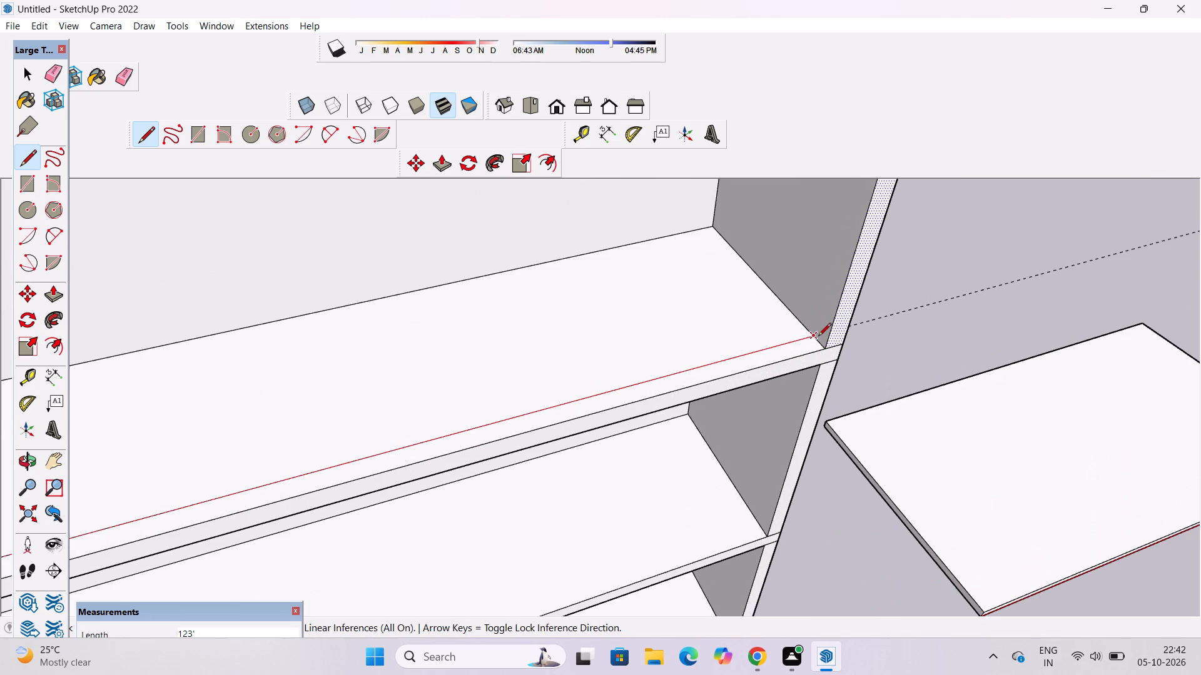
{"action": "left_click", "coordinate": [816, 335]}
{"action": "scroll", "coordinate": [773, 319], "scroll_direction": "down", "scroll_amount": 5}
{"action": "key", "text": "space"}
Place a guide line on the middle framed storey's floor 2' behind its front edge, parallel to that edge.
{"action": "type", "text": "t"}
{"action": "scroll", "coordinate": [753, 312], "scroll_direction": "down", "scroll_amount": 5}
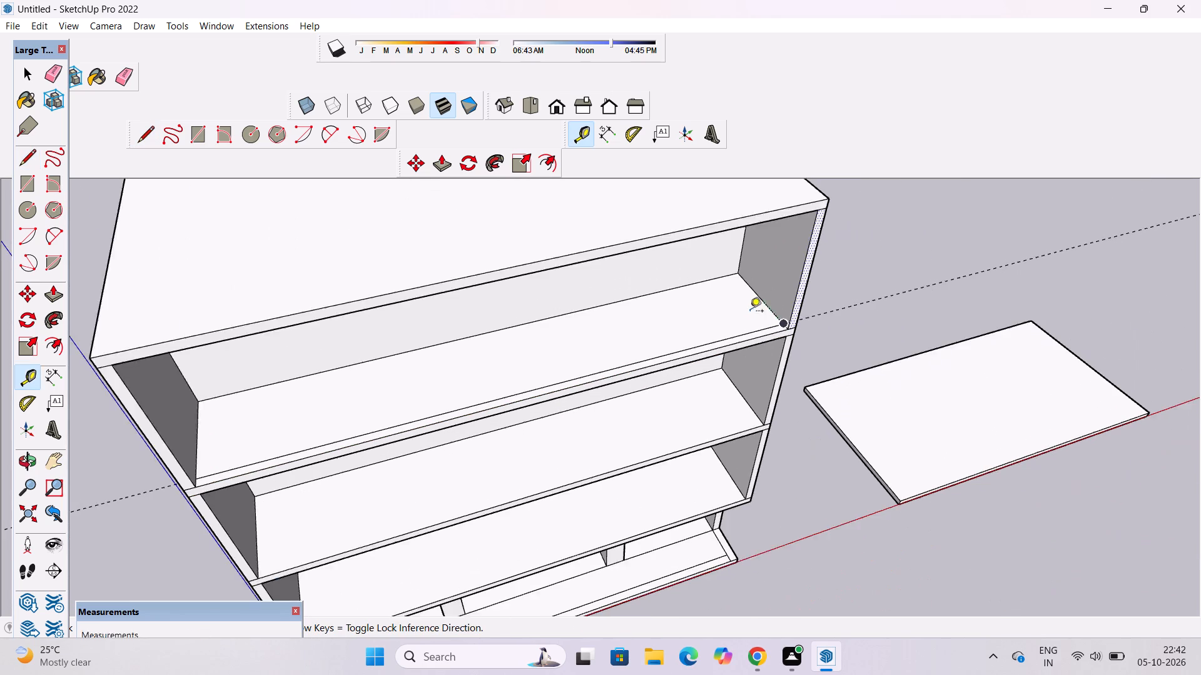
{"action": "scroll", "coordinate": [614, 472], "scroll_direction": "up", "scroll_amount": 5}
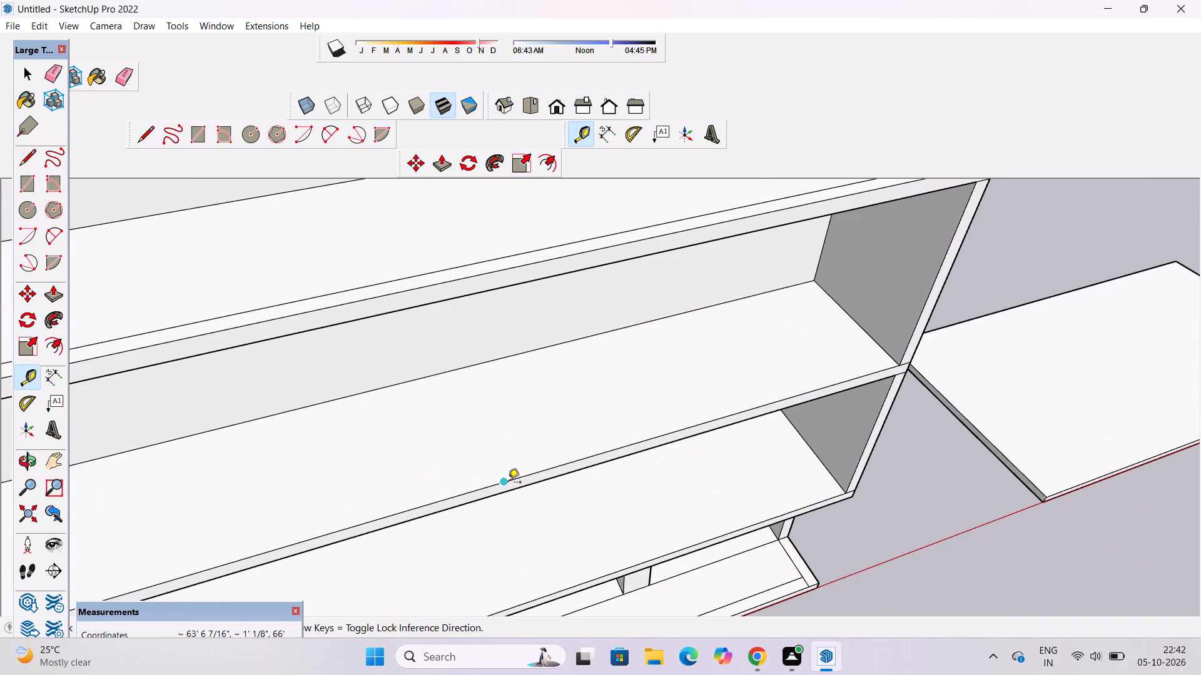
{"action": "left_click", "coordinate": [504, 483]}
{"action": "type", "text": "2'"}
{"action": "key", "text": "Return"}
Draw a 123' line along the guide on the middle framed storey's floor, from one end wall to the other.
{"action": "scroll", "coordinate": [518, 426], "scroll_direction": "down", "scroll_amount": 7}
{"action": "key", "text": "l"}
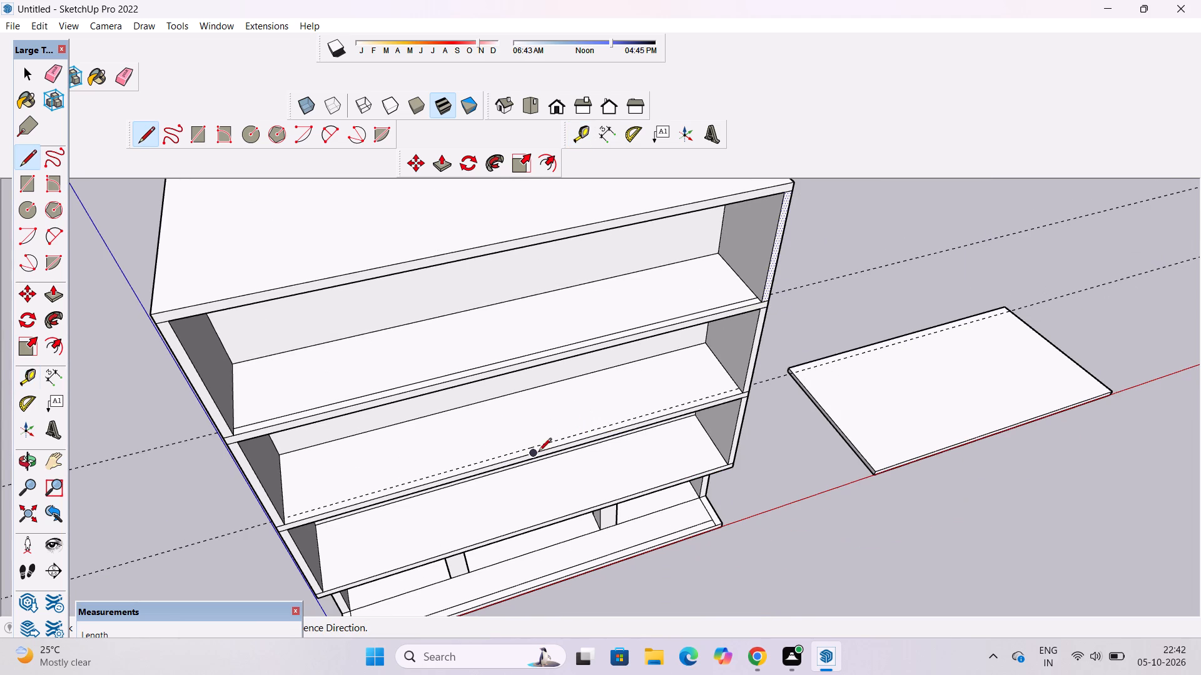
{"action": "scroll", "coordinate": [442, 506], "scroll_direction": "up", "scroll_amount": 4}
{"action": "scroll", "coordinate": [205, 507], "scroll_direction": "up", "scroll_amount": 9}
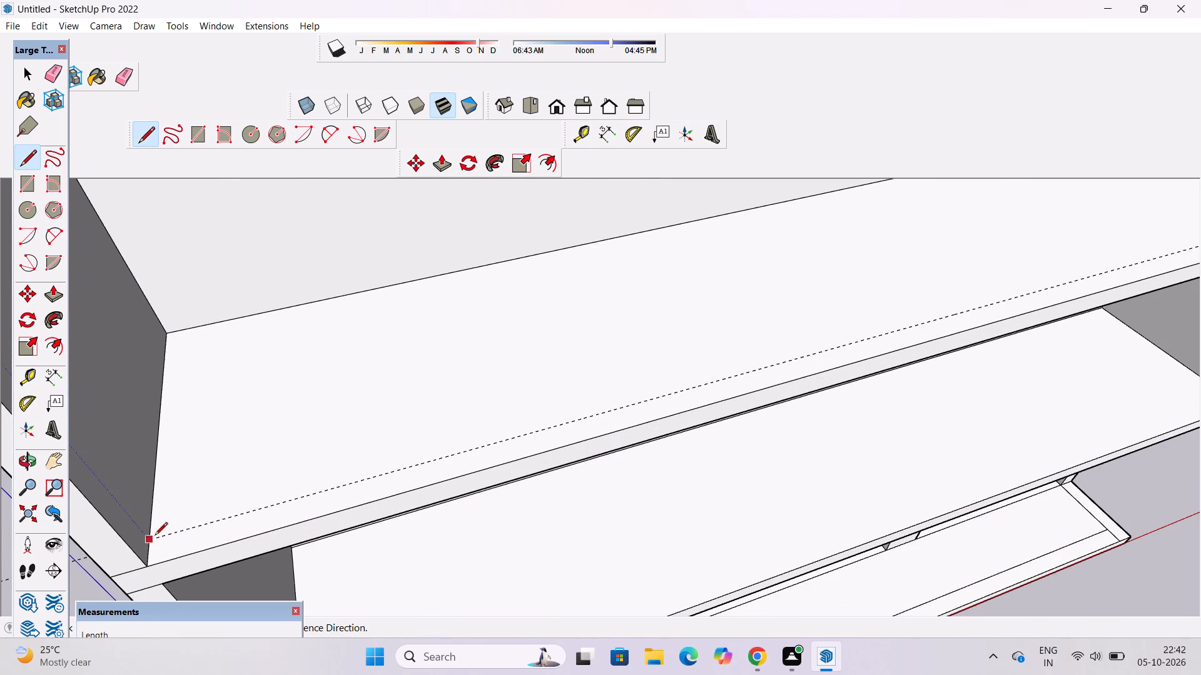
{"action": "left_click", "coordinate": [149, 539]}
{"action": "scroll", "coordinate": [149, 539], "scroll_direction": "down", "scroll_amount": 5}
{"action": "scroll", "coordinate": [480, 456], "scroll_direction": "down", "scroll_amount": 4}
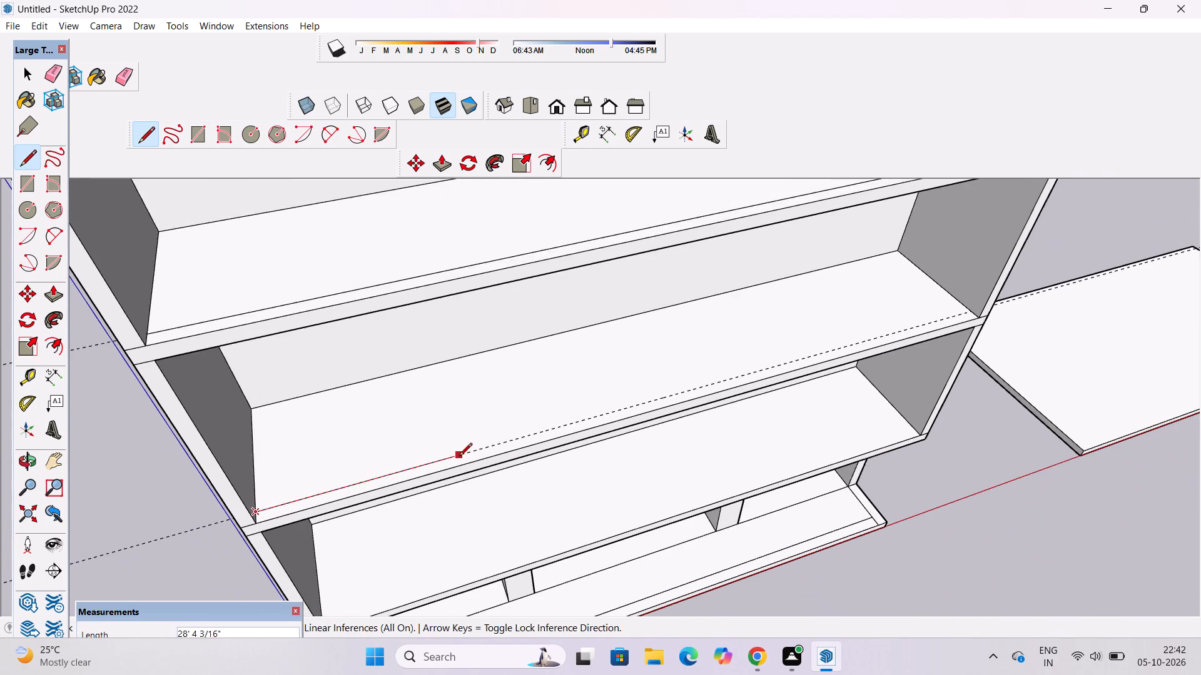
{"action": "scroll", "coordinate": [425, 450], "scroll_direction": "down", "scroll_amount": 3}
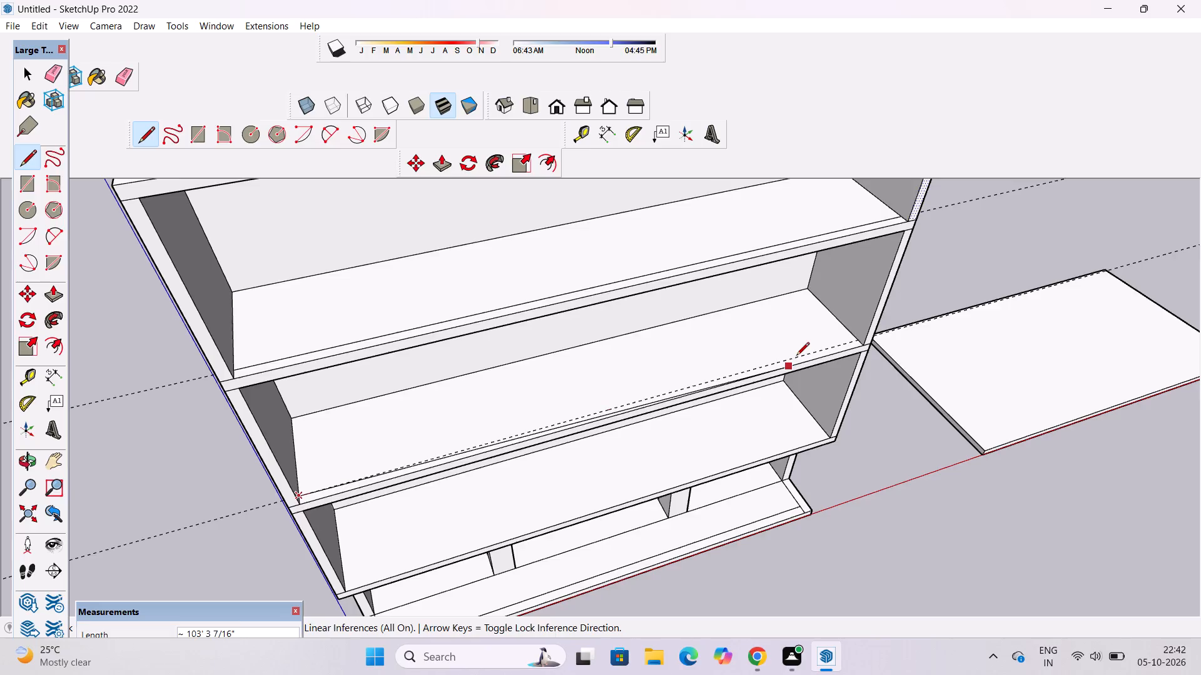
{"action": "scroll", "coordinate": [850, 332], "scroll_direction": "up", "scroll_amount": 6}
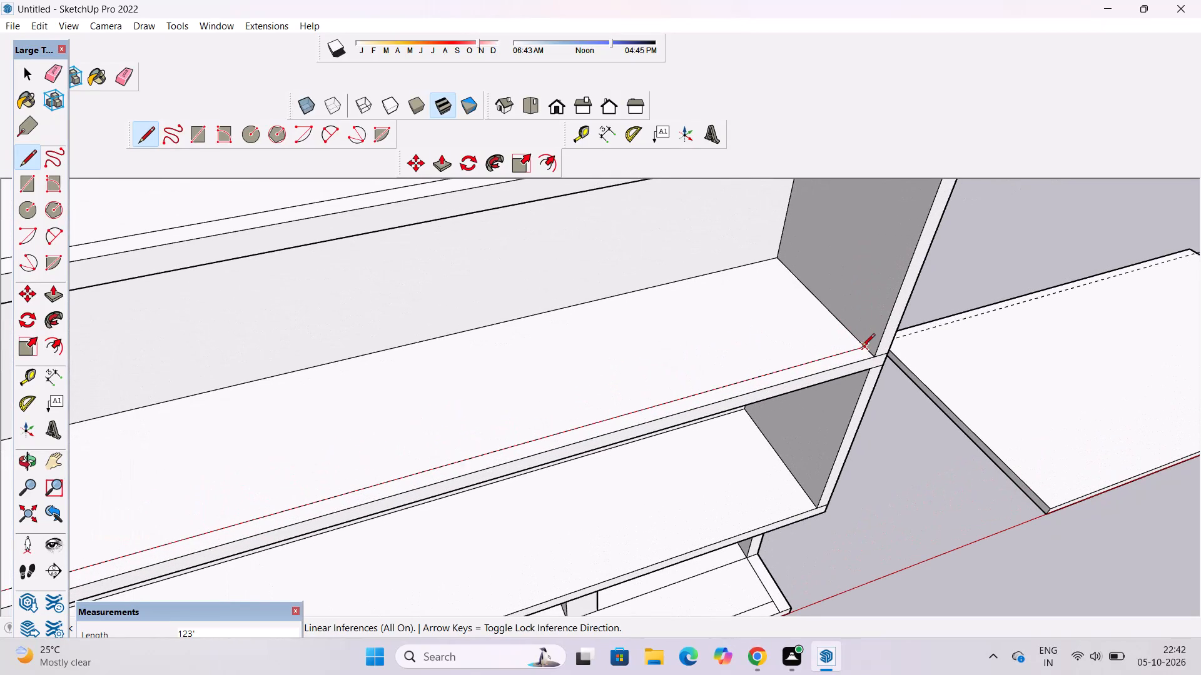
{"action": "left_click", "coordinate": [862, 347]}
{"action": "scroll", "coordinate": [791, 343], "scroll_direction": "down", "scroll_amount": 11}
{"action": "key", "text": "space"}
Place a guide line on the lowest framed storey's floor 2' behind its front edge, parallel to that edge.
{"action": "key", "text": "o"}
{"action": "left_click_drag", "start_coordinate": [786, 462], "coordinate": [784, 459]}
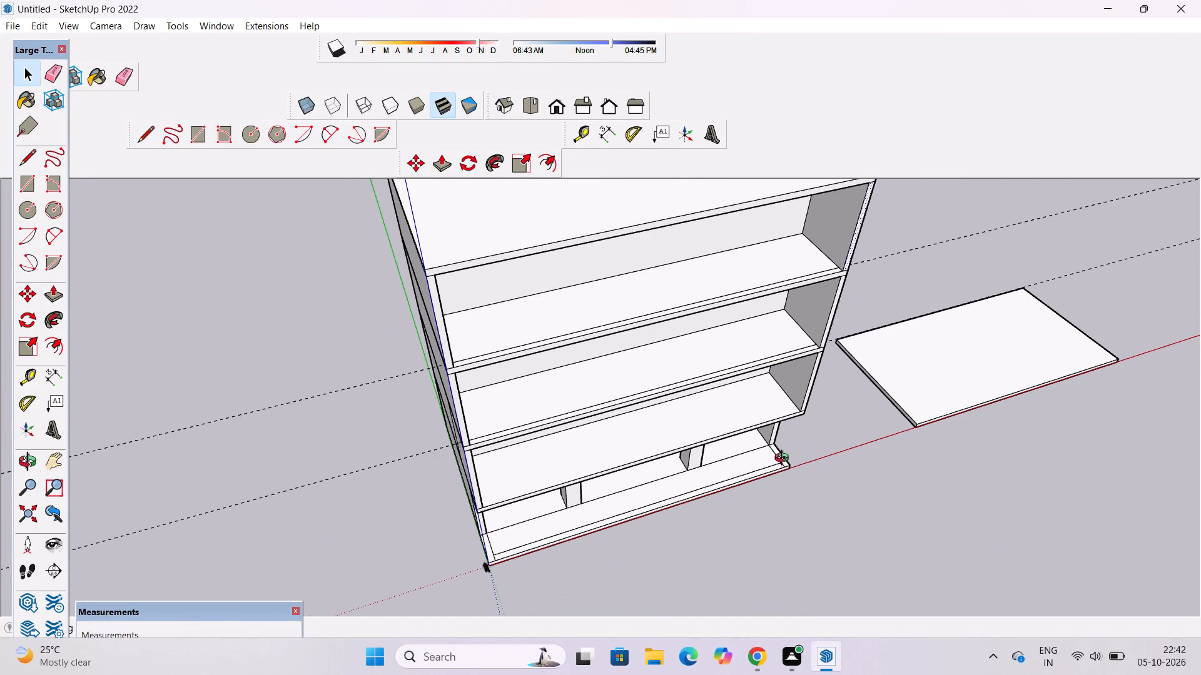
{"action": "left_click_drag", "start_coordinate": [784, 459], "coordinate": [770, 414]}
{"action": "left_click_drag", "start_coordinate": [761, 442], "coordinate": [718, 377], "text": "shift"}
{"action": "scroll", "coordinate": [578, 377], "scroll_direction": "up", "scroll_amount": 5}
{"action": "left_click_drag", "start_coordinate": [577, 382], "coordinate": [603, 447]}
{"action": "scroll", "coordinate": [604, 429], "scroll_direction": "up", "scroll_amount": 3}
{"action": "left_click_drag", "start_coordinate": [604, 416], "coordinate": [619, 449], "text": "shift"}
{"action": "left_click_drag", "start_coordinate": [619, 450], "coordinate": [608, 432]}
{"action": "key", "text": "t"}
{"action": "scroll", "coordinate": [607, 431], "scroll_direction": "up", "scroll_amount": 1}
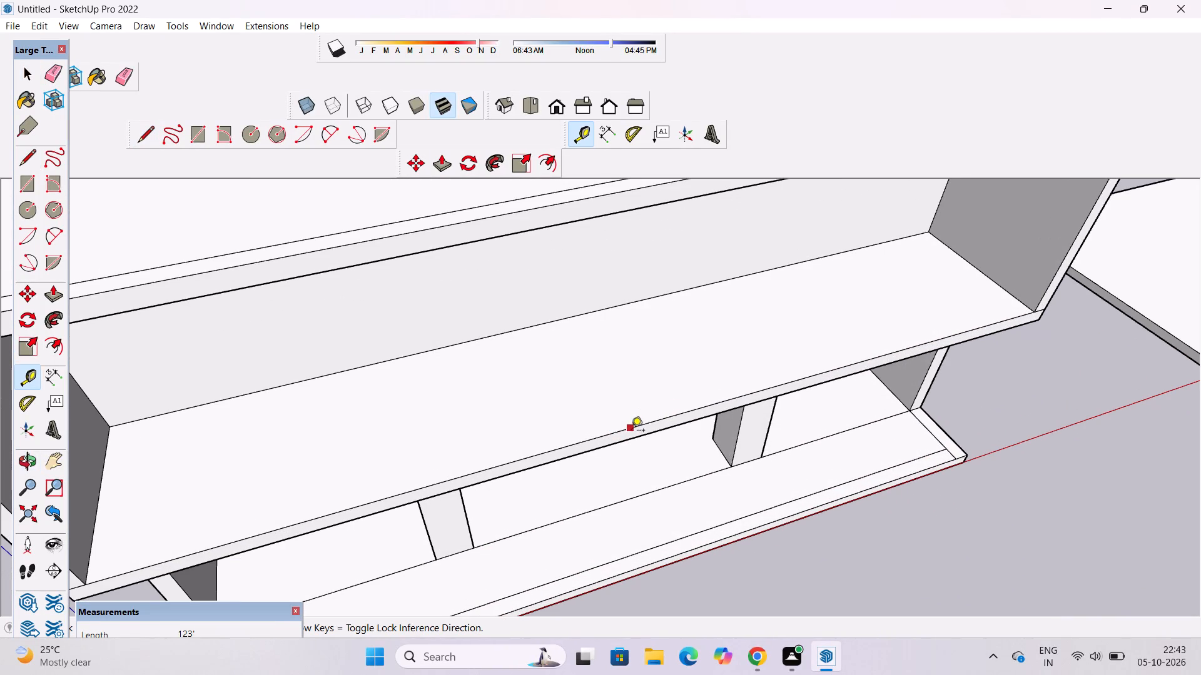
{"action": "left_click", "coordinate": [646, 422]}
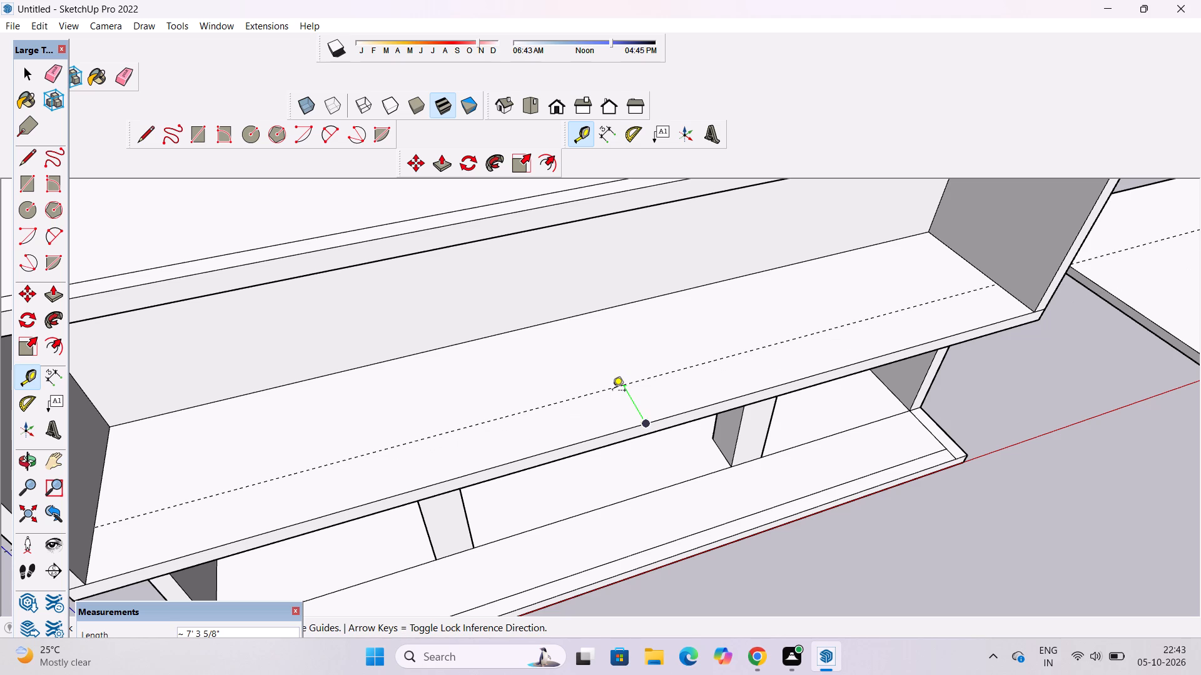
{"action": "type", "text": "2'"}
{"action": "key", "text": "Return"}
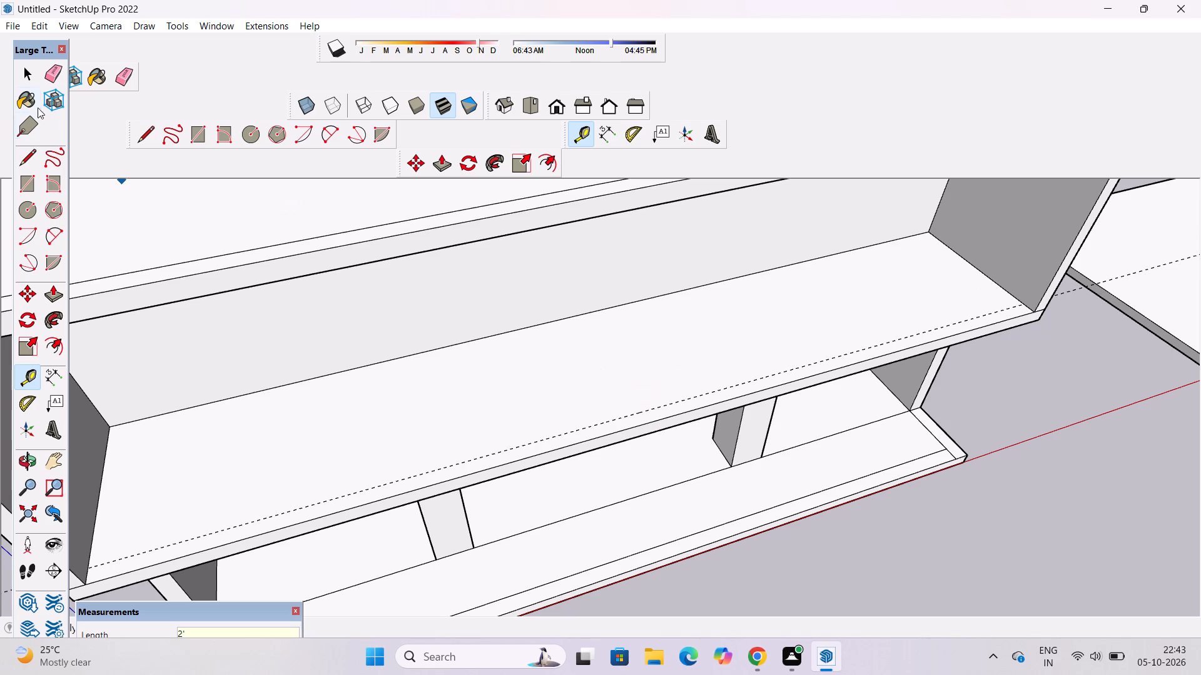
Draw a 123' line along the guide on the lowest framed storey's floor, from one end wall to the other.
{"action": "left_click", "coordinate": [143, 136]}
{"action": "scroll", "coordinate": [196, 341], "scroll_direction": "down", "scroll_amount": 6}
{"action": "scroll", "coordinate": [213, 474], "scroll_direction": "up", "scroll_amount": 7}
{"action": "scroll", "coordinate": [118, 454], "scroll_direction": "up", "scroll_amount": 1}
{"action": "scroll", "coordinate": [243, 451], "scroll_direction": "down", "scroll_amount": 5}
{"action": "scroll", "coordinate": [230, 449], "scroll_direction": "up", "scroll_amount": 10}
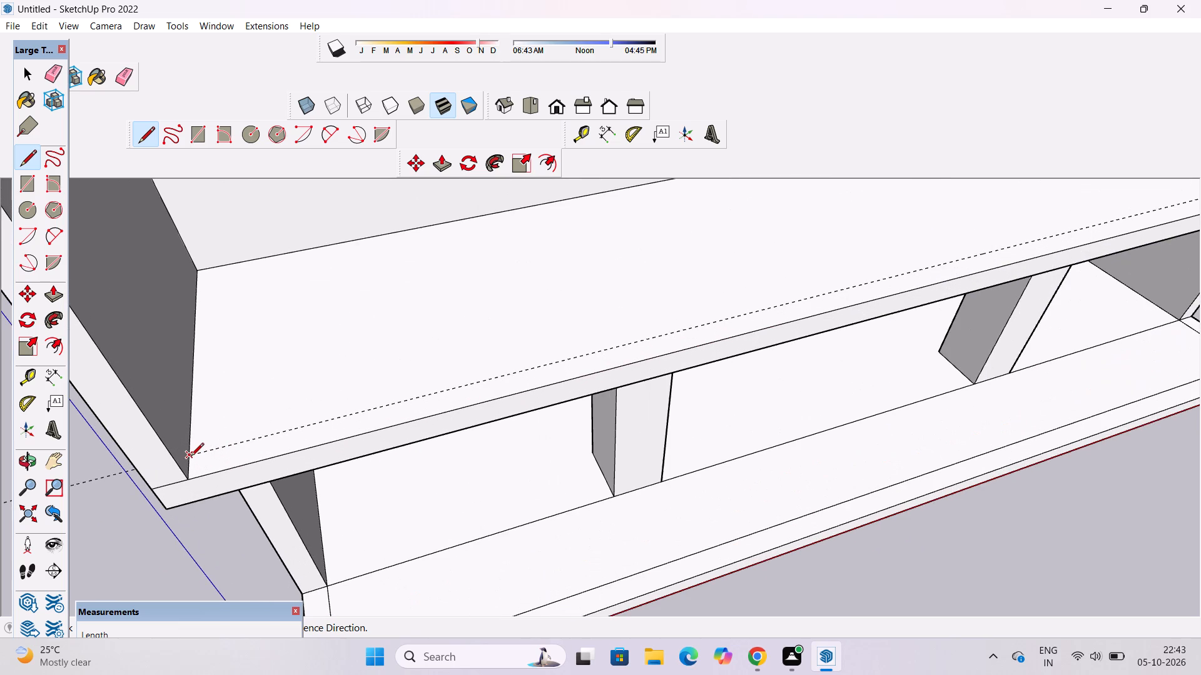
{"action": "left_click", "coordinate": [191, 457]}
{"action": "scroll", "coordinate": [191, 457], "scroll_direction": "down", "scroll_amount": 13}
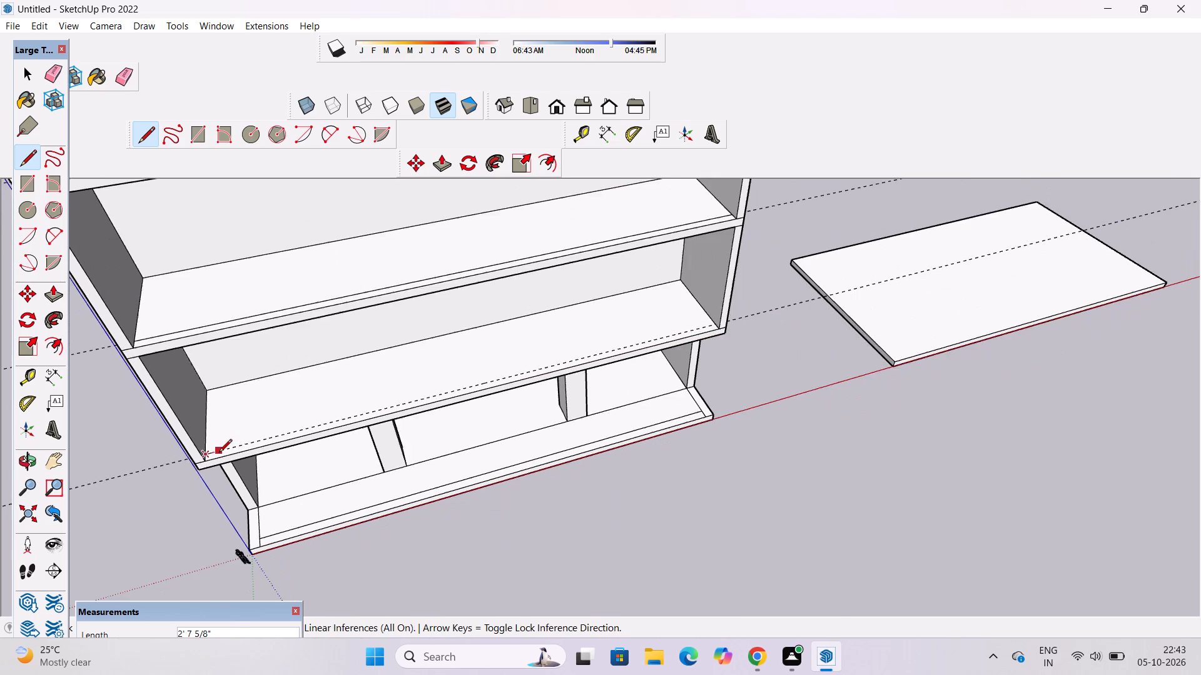
{"action": "scroll", "coordinate": [219, 453], "scroll_direction": "down", "scroll_amount": 4}
{"action": "scroll", "coordinate": [549, 369], "scroll_direction": "up", "scroll_amount": 3}
{"action": "scroll", "coordinate": [600, 344], "scroll_direction": "up", "scroll_amount": 3}
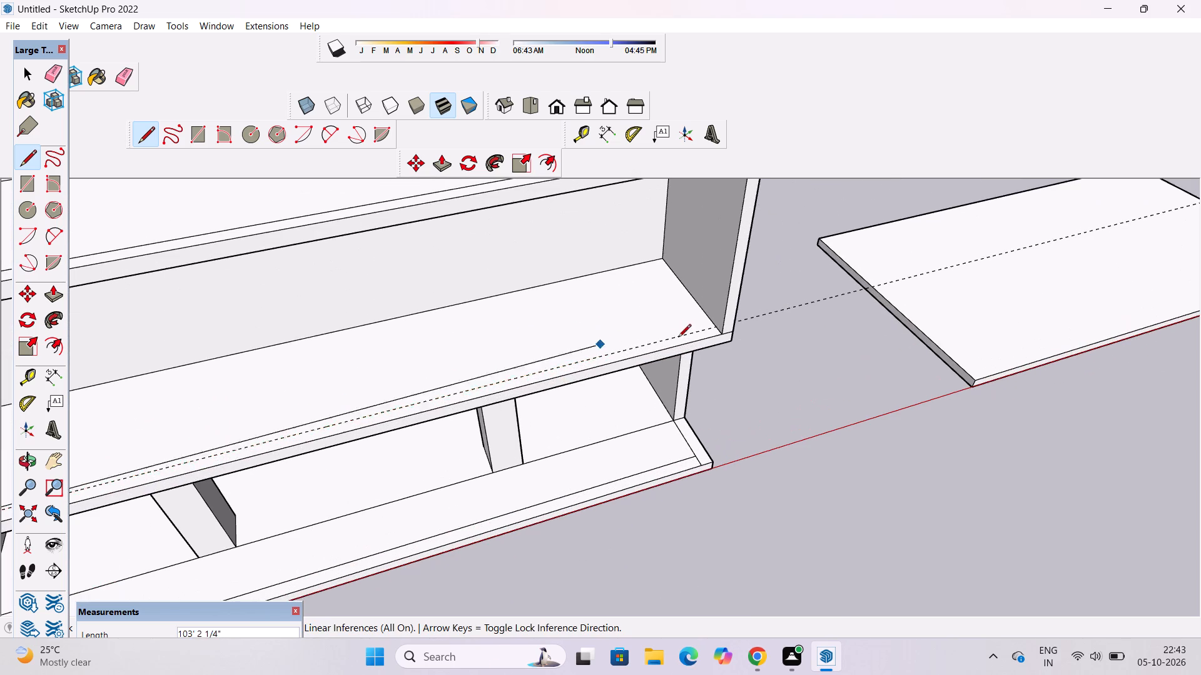
{"action": "scroll", "coordinate": [707, 328], "scroll_direction": "up", "scroll_amount": 1}
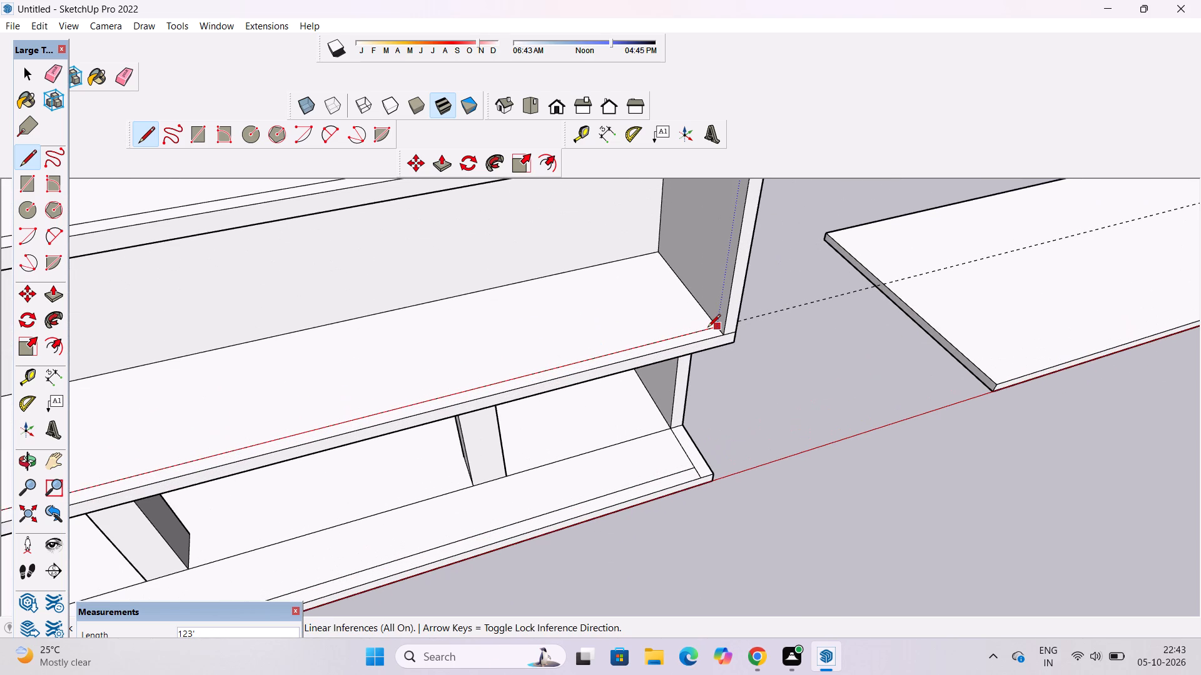
{"action": "scroll", "coordinate": [707, 328], "scroll_direction": "up", "scroll_amount": 4}
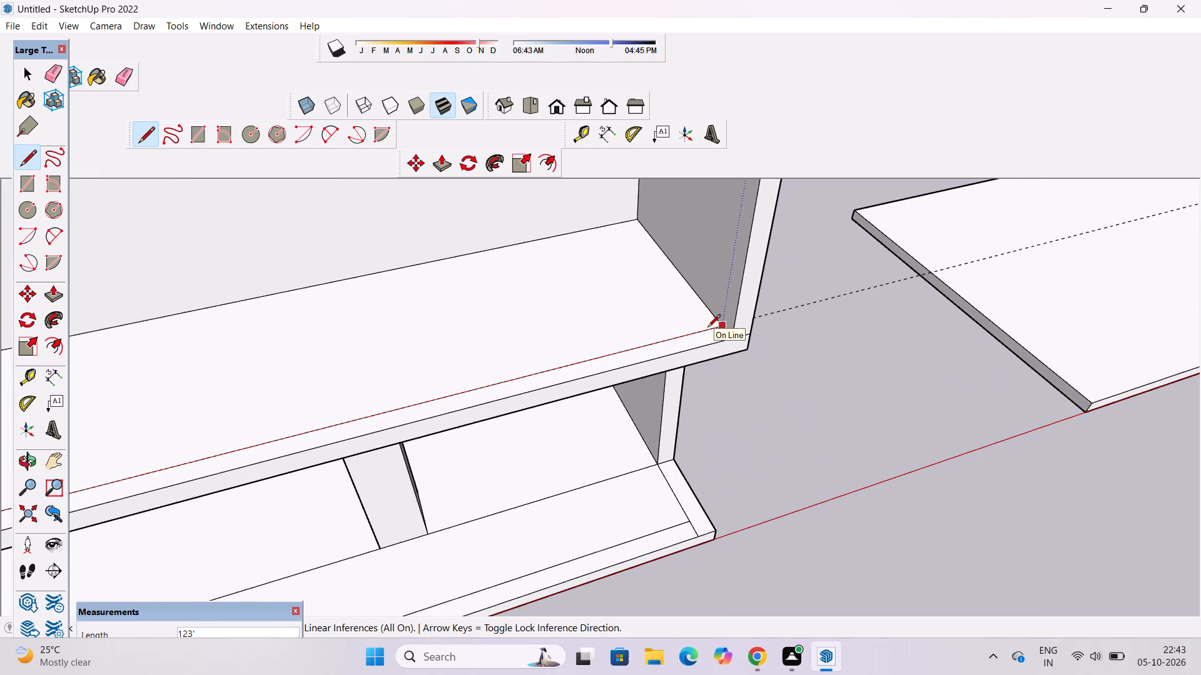
{"action": "left_click", "coordinate": [726, 326]}
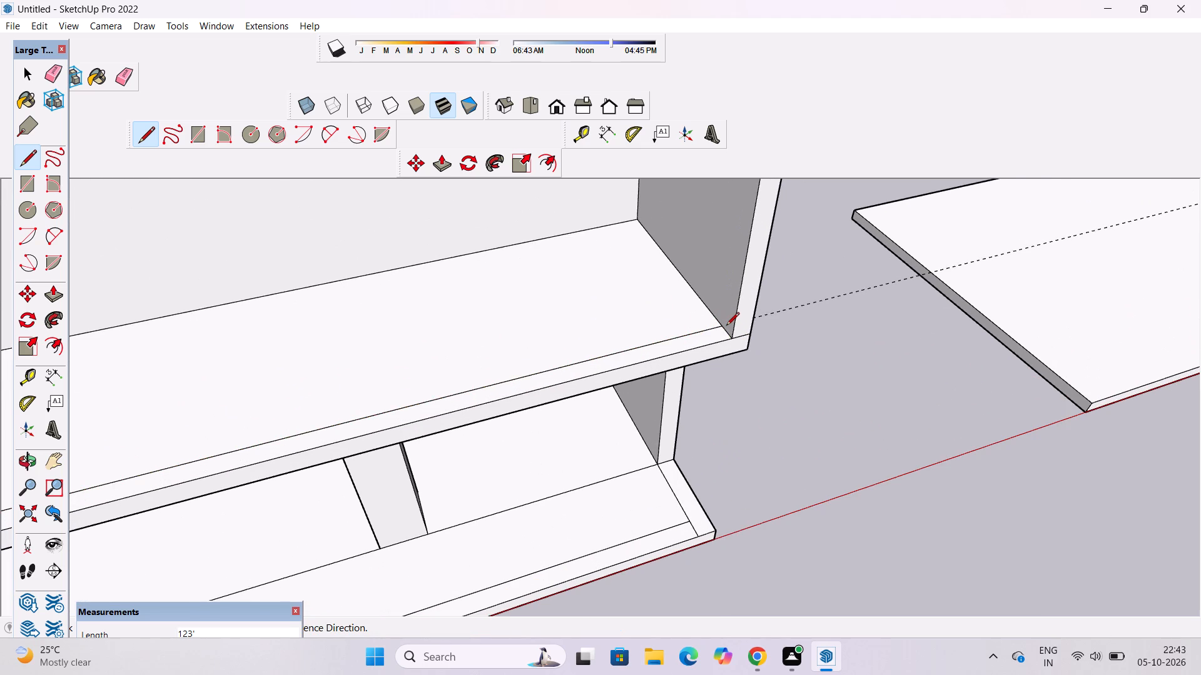
{"action": "key", "text": "space"}
Erase the three guide lines running along the framed storeys' floors.
{"action": "type", "text": "e"}
{"action": "scroll", "coordinate": [628, 326], "scroll_direction": "down", "scroll_amount": 6}
{"action": "left_click_drag", "start_coordinate": [735, 304], "coordinate": [735, 323]}
{"action": "scroll", "coordinate": [695, 418], "scroll_direction": "down", "scroll_amount": 6}
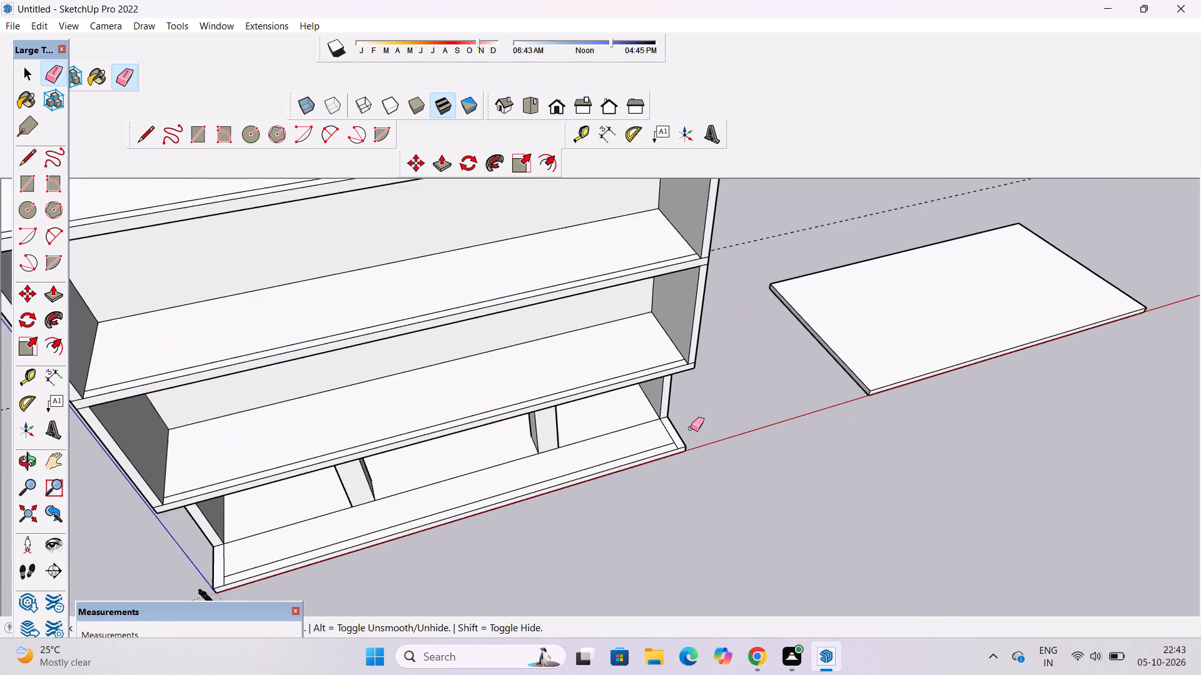
{"action": "scroll", "coordinate": [691, 428], "scroll_direction": "down", "scroll_amount": 1}
{"action": "scroll", "coordinate": [737, 295], "scroll_direction": "up", "scroll_amount": 3}
{"action": "left_click_drag", "start_coordinate": [752, 271], "coordinate": [748, 299]}
{"action": "scroll", "coordinate": [655, 453], "scroll_direction": "down", "scroll_amount": 4}
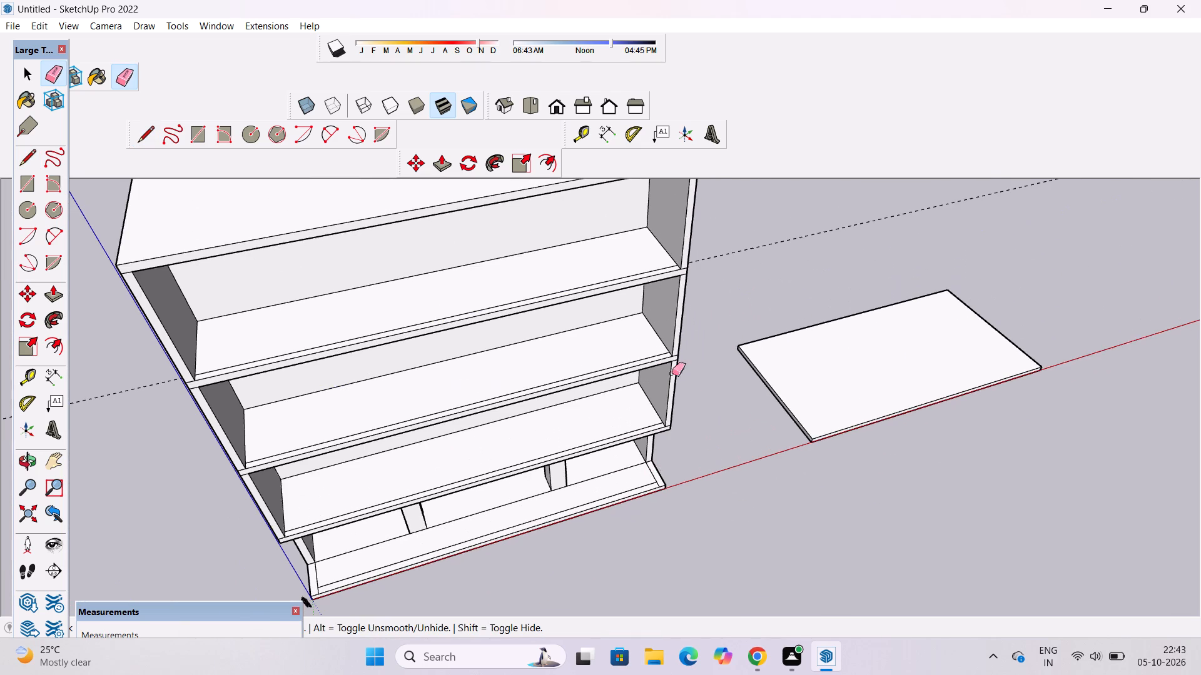
{"action": "scroll", "coordinate": [710, 276], "scroll_direction": "up", "scroll_amount": 1}
{"action": "left_click_drag", "start_coordinate": [724, 271], "coordinate": [728, 287]}
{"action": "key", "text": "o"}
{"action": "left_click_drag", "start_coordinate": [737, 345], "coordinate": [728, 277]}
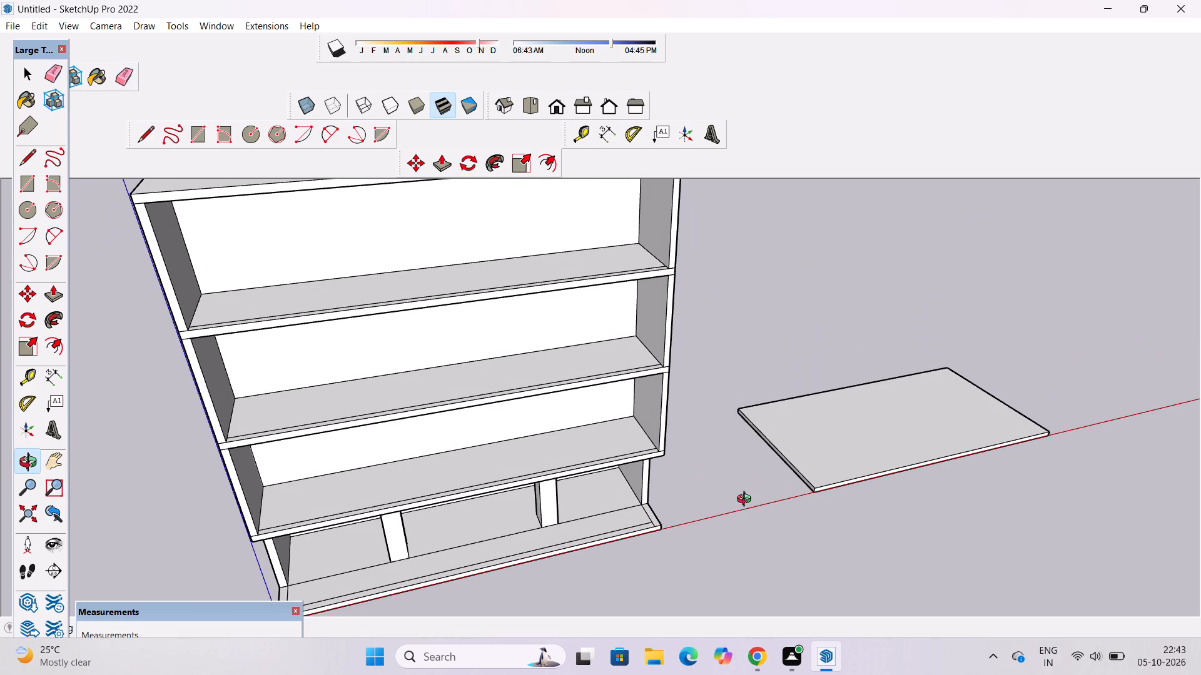
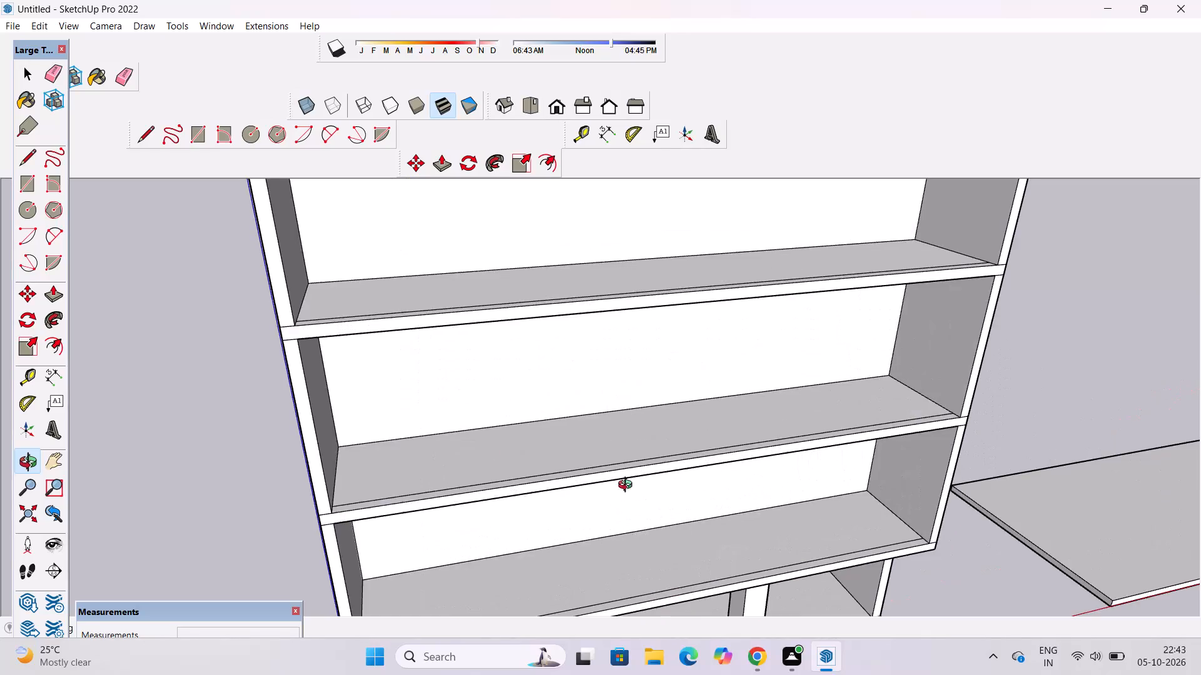
Erase the stray vertical line on the side wall nearest the origin, on the storey directly above the columned ground floor.
{"action": "left_click_drag", "start_coordinate": [756, 514], "coordinate": [489, 405]}
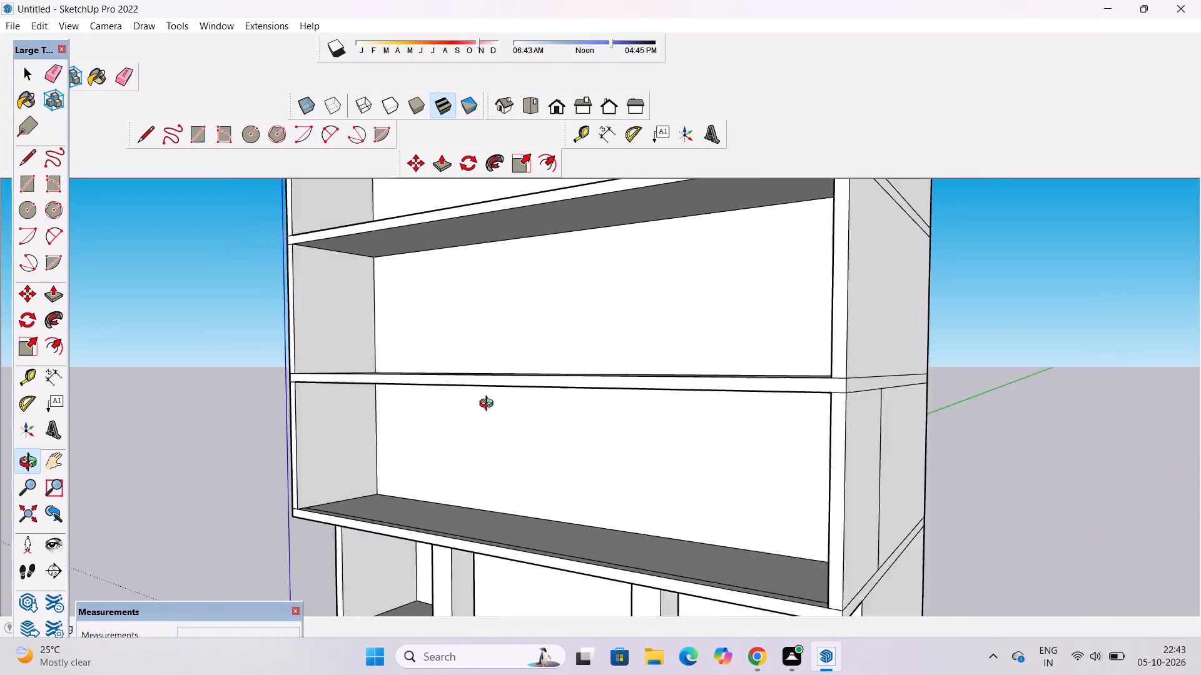
{"action": "left_click_drag", "start_coordinate": [489, 405], "coordinate": [650, 459]}
{"action": "scroll", "coordinate": [661, 454], "scroll_direction": "down", "scroll_amount": 4}
{"action": "left_click_drag", "start_coordinate": [705, 464], "coordinate": [619, 415], "text": "shift"}
{"action": "scroll", "coordinate": [628, 469], "scroll_direction": "down", "scroll_amount": 4}
{"action": "left_click_drag", "start_coordinate": [635, 516], "coordinate": [640, 497]}
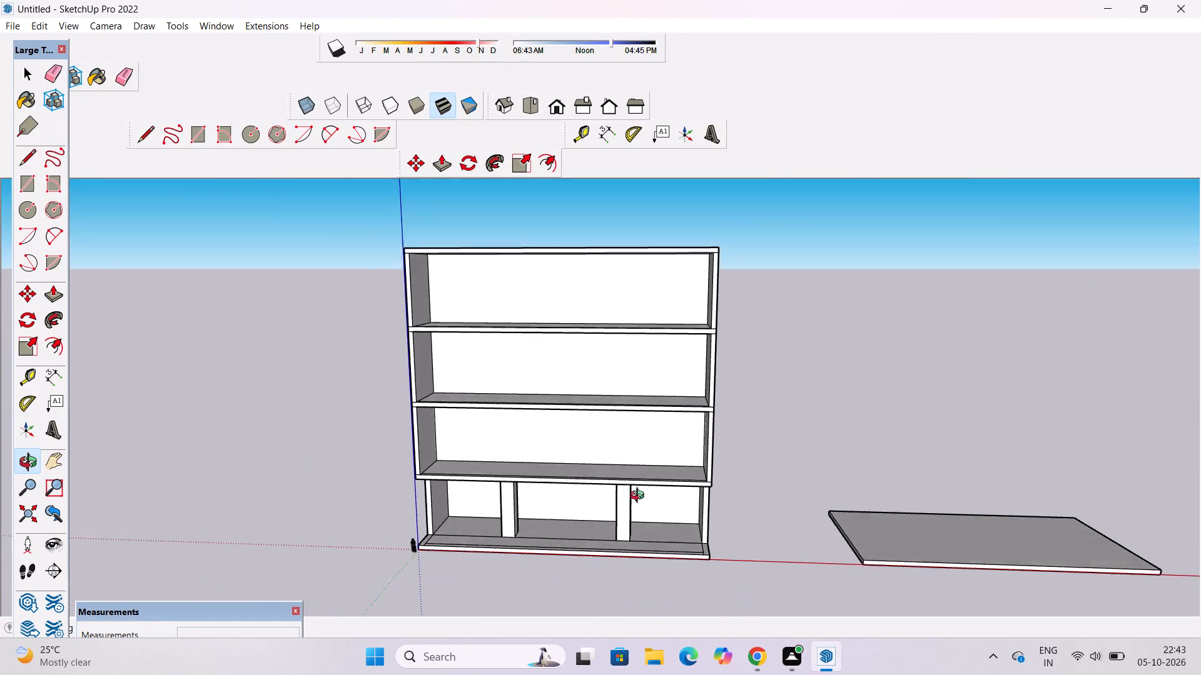
{"action": "left_click_drag", "start_coordinate": [640, 497], "coordinate": [647, 477]}
{"action": "left_click_drag", "start_coordinate": [644, 488], "coordinate": [679, 469], "text": "shift"}
{"action": "scroll", "coordinate": [632, 472], "scroll_direction": "down", "scroll_amount": 4}
{"action": "scroll", "coordinate": [697, 364], "scroll_direction": "up", "scroll_amount": 2}
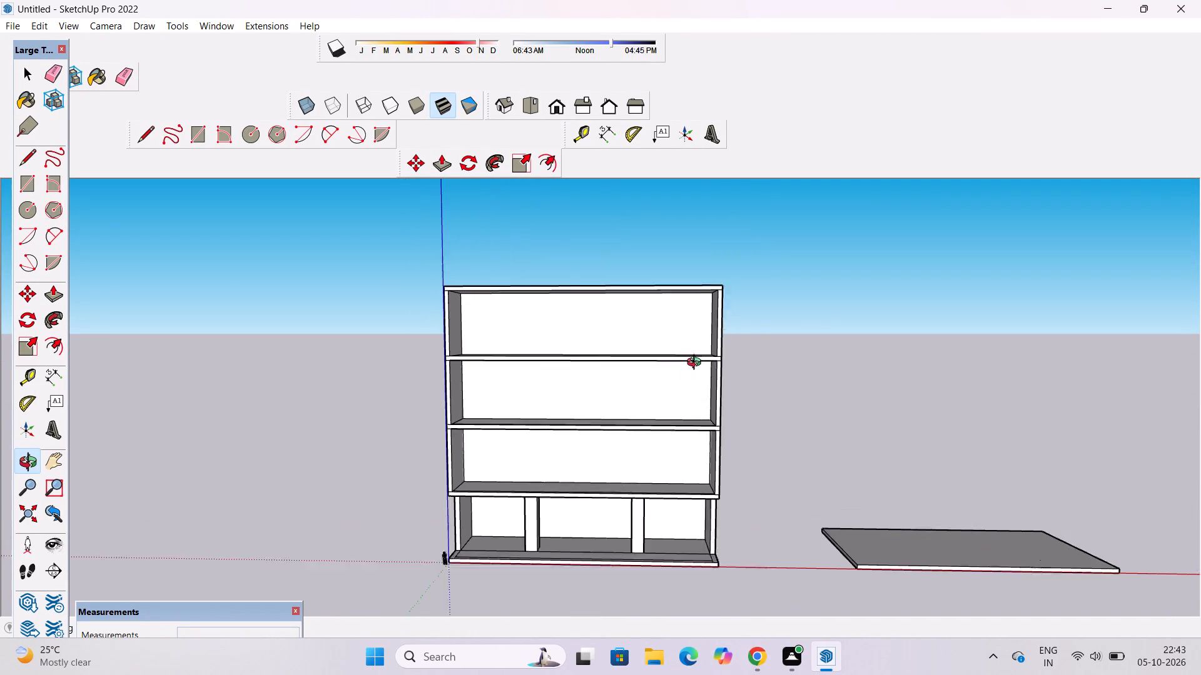
{"action": "scroll", "coordinate": [697, 364], "scroll_direction": "up", "scroll_amount": 2}
{"action": "left_click_drag", "start_coordinate": [505, 435], "coordinate": [679, 447]}
{"action": "left_click", "coordinate": [679, 447], "text": "shift"}
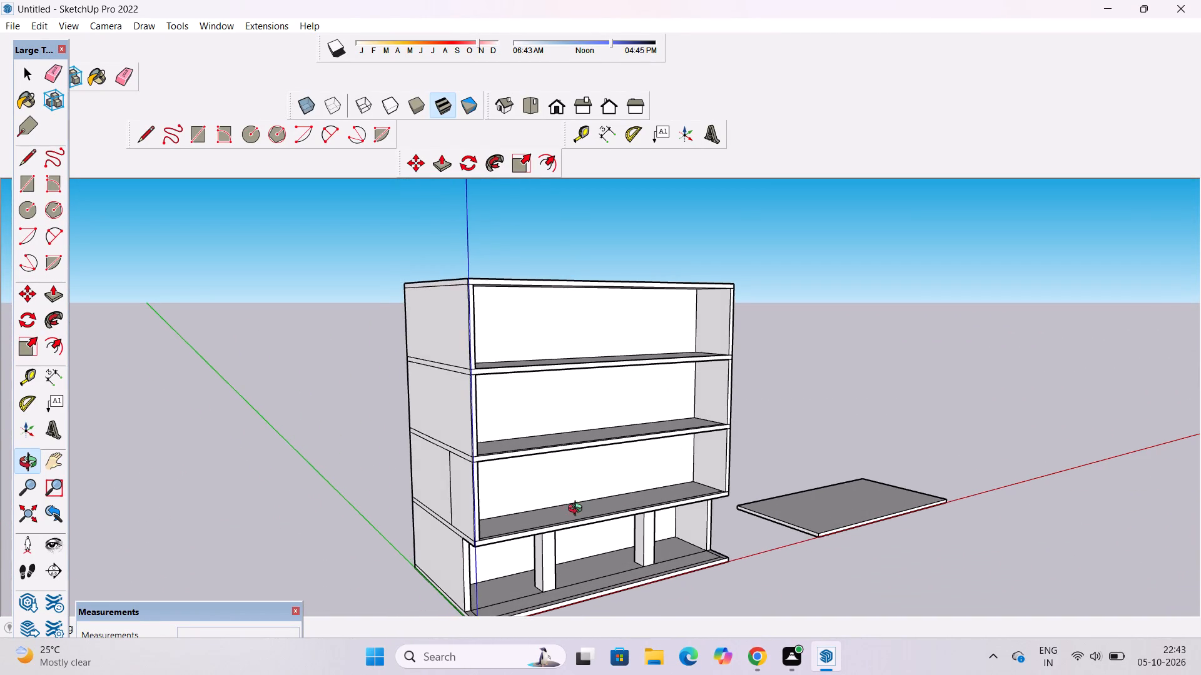
{"action": "left_click_drag", "start_coordinate": [578, 510], "coordinate": [644, 510]}
{"action": "left_click_drag", "start_coordinate": [466, 514], "coordinate": [453, 494], "text": "shift"}
{"action": "left_click_drag", "start_coordinate": [490, 494], "coordinate": [549, 514]}
{"action": "key", "text": "e"}
{"action": "scroll", "coordinate": [507, 504], "scroll_direction": "up", "scroll_amount": 5}
{"action": "left_click_drag", "start_coordinate": [494, 460], "coordinate": [479, 487]}
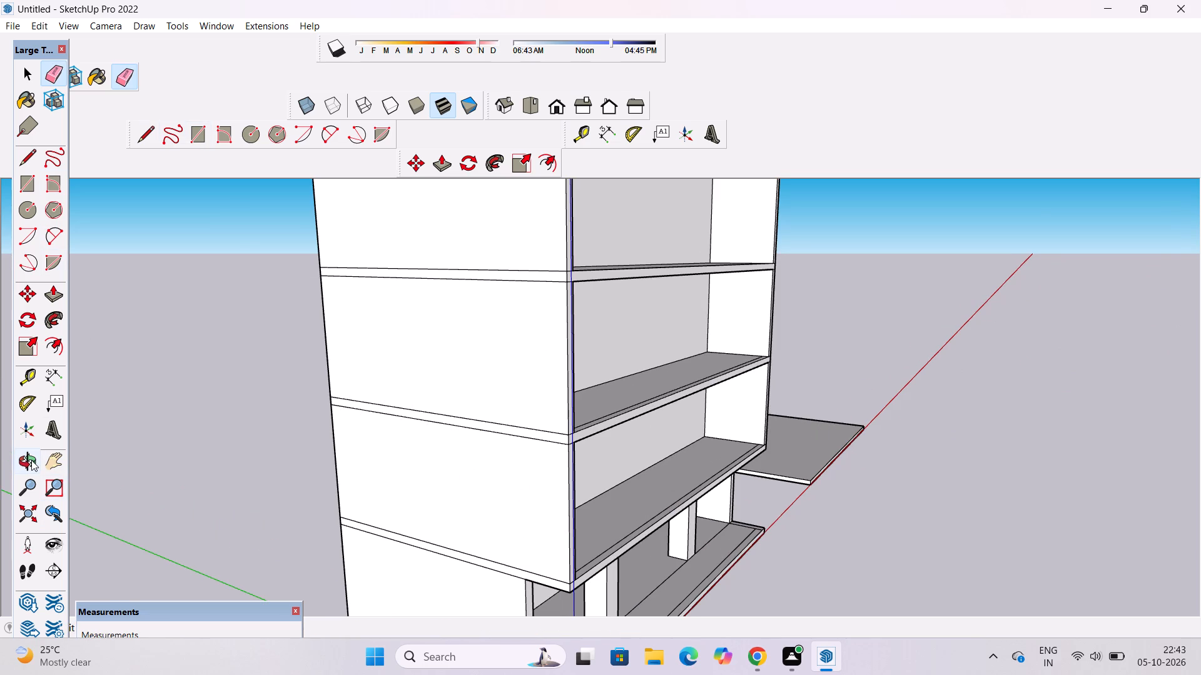
Erase the matching stray vertical line on the opposite side wall facing the separate slab, one storey above the ground floor.
{"action": "left_click", "coordinate": [31, 460]}
{"action": "scroll", "coordinate": [422, 402], "scroll_direction": "down", "scroll_amount": 5}
{"action": "left_click_drag", "start_coordinate": [996, 404], "coordinate": [357, 396]}
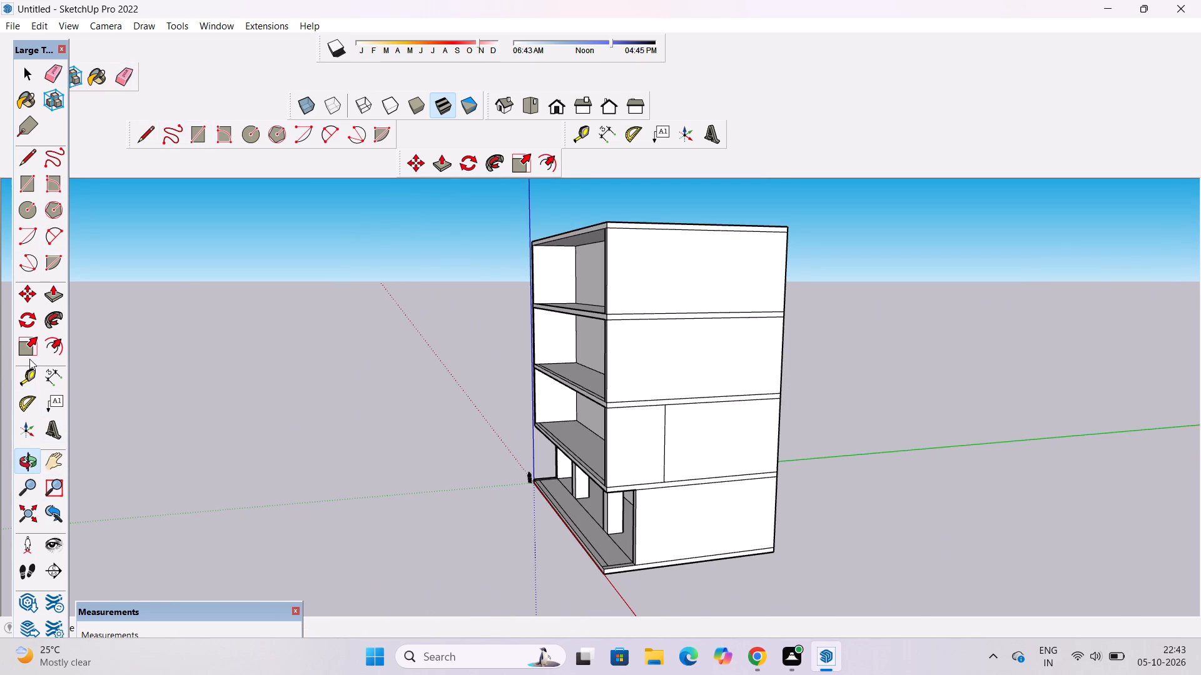
{"action": "scroll", "coordinate": [422, 338], "scroll_direction": "down", "scroll_amount": 2}
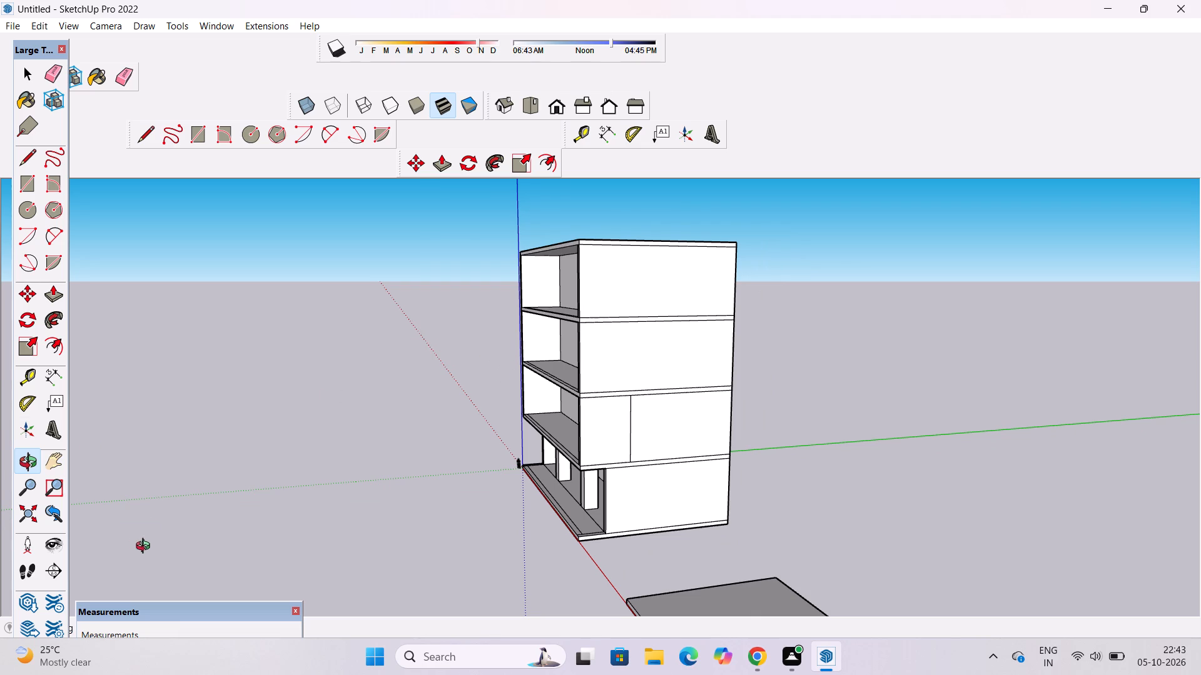
{"action": "scroll", "coordinate": [331, 360], "scroll_direction": "down", "scroll_amount": 4}
{"action": "left_click_drag", "start_coordinate": [373, 396], "coordinate": [523, 459]}
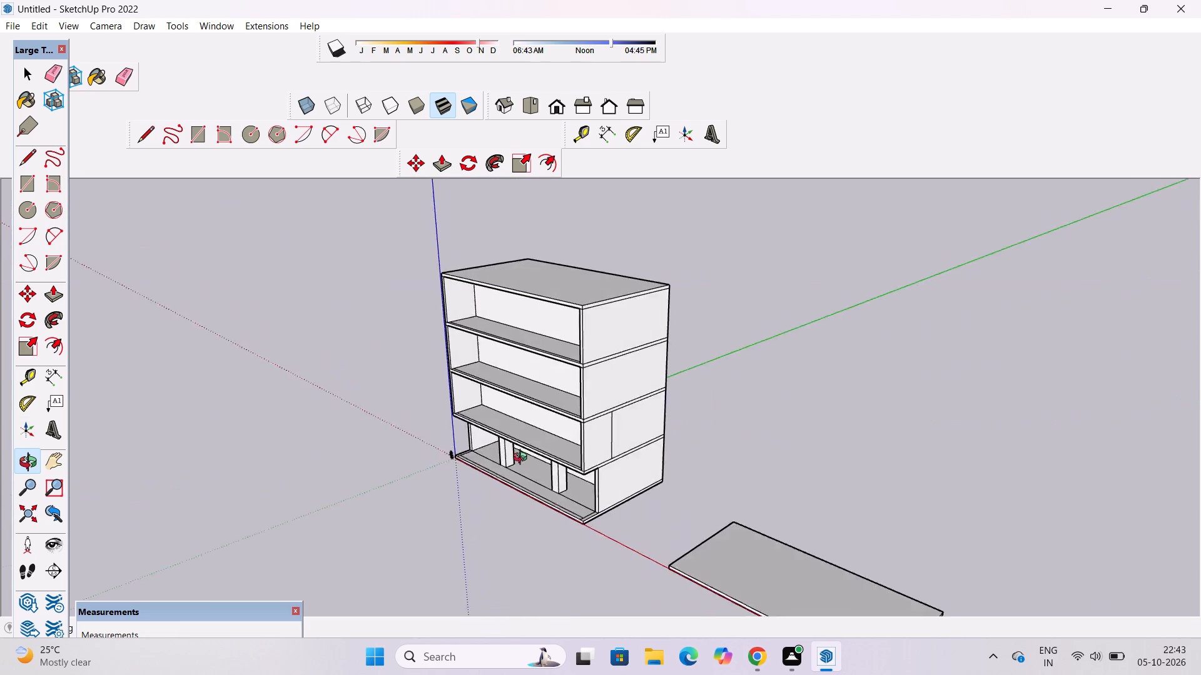
{"action": "left_click_drag", "start_coordinate": [523, 459], "coordinate": [569, 478]}
{"action": "scroll", "coordinate": [665, 447], "scroll_direction": "up", "scroll_amount": 4}
{"action": "left_click_drag", "start_coordinate": [659, 446], "coordinate": [628, 425], "text": "shift"}
{"action": "scroll", "coordinate": [585, 437], "scroll_direction": "up", "scroll_amount": 3}
{"action": "left_click_drag", "start_coordinate": [575, 453], "coordinate": [571, 418]}
{"action": "left_click_drag", "start_coordinate": [571, 418], "coordinate": [571, 431], "text": "shift"}
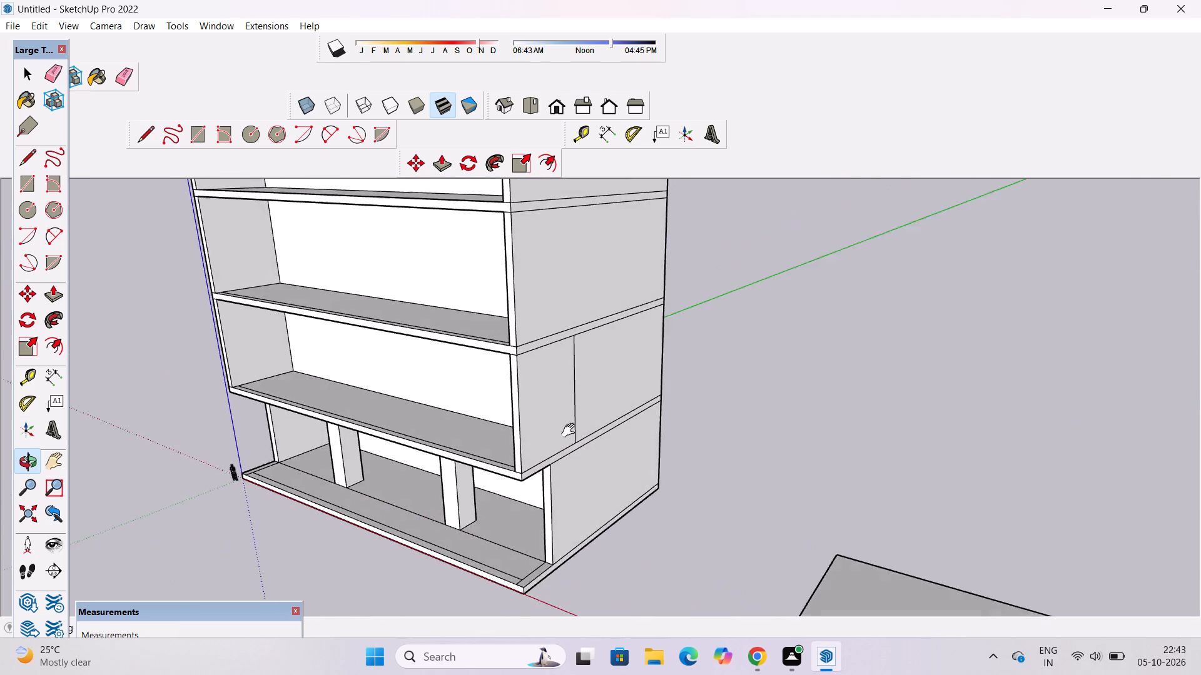
{"action": "left_click_drag", "start_coordinate": [571, 431], "coordinate": [569, 442], "text": "shift"}
{"action": "scroll", "coordinate": [569, 442], "scroll_direction": "up", "scroll_amount": 4}
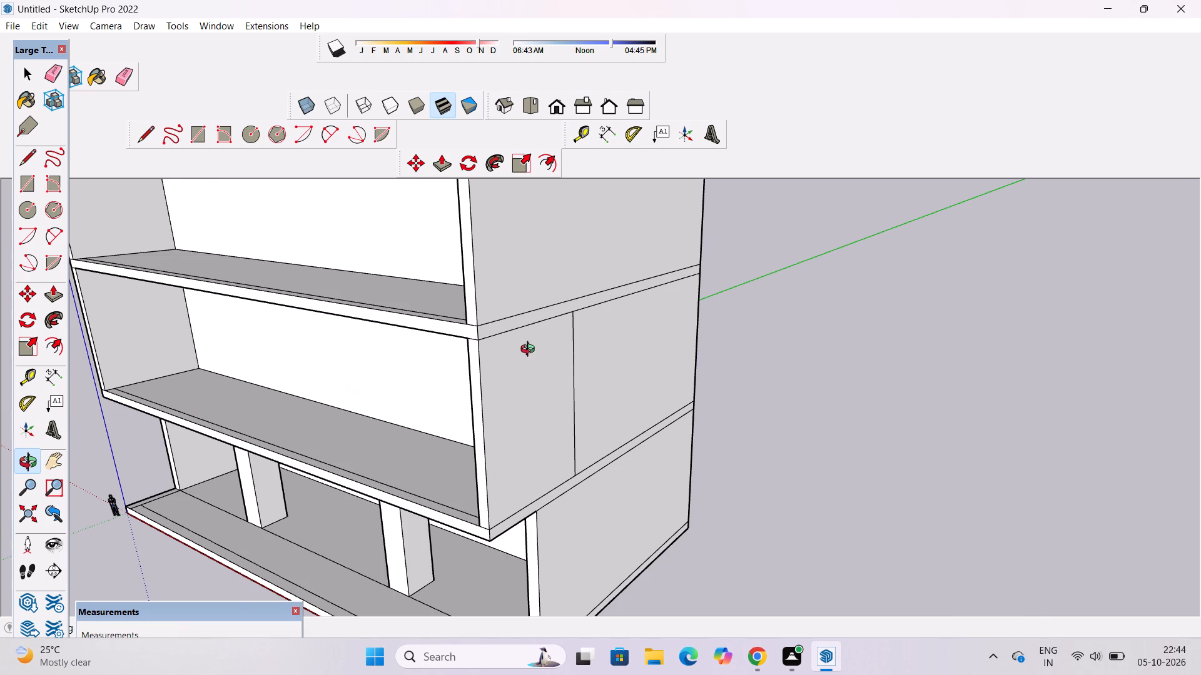
{"action": "scroll", "coordinate": [534, 349], "scroll_direction": "down", "scroll_amount": 4}
{"action": "left_click_drag", "start_coordinate": [499, 396], "coordinate": [539, 384]}
{"action": "scroll", "coordinate": [589, 359], "scroll_direction": "up", "scroll_amount": 3}
{"action": "scroll", "coordinate": [463, 384], "scroll_direction": "down", "scroll_amount": 11}
{"action": "scroll", "coordinate": [656, 376], "scroll_direction": "up", "scroll_amount": 2}
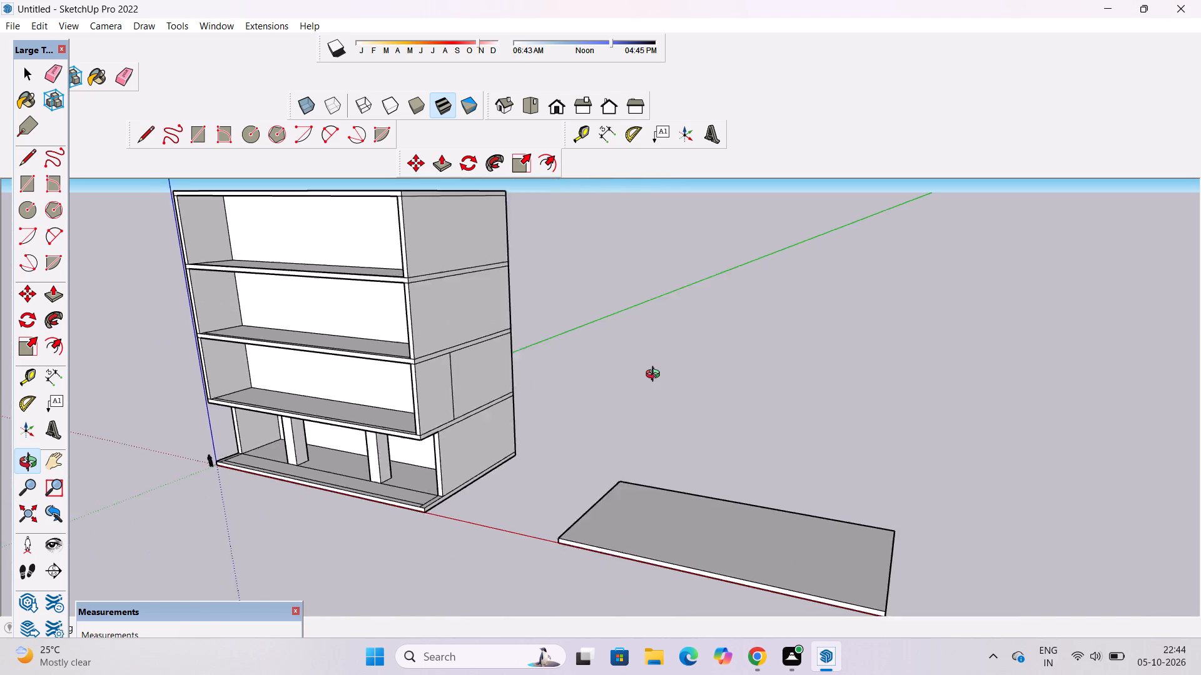
{"action": "scroll", "coordinate": [656, 376], "scroll_direction": "up", "scroll_amount": 1}
{"action": "left_click_drag", "start_coordinate": [656, 375], "coordinate": [549, 393]}
{"action": "left_click", "coordinate": [124, 79]}
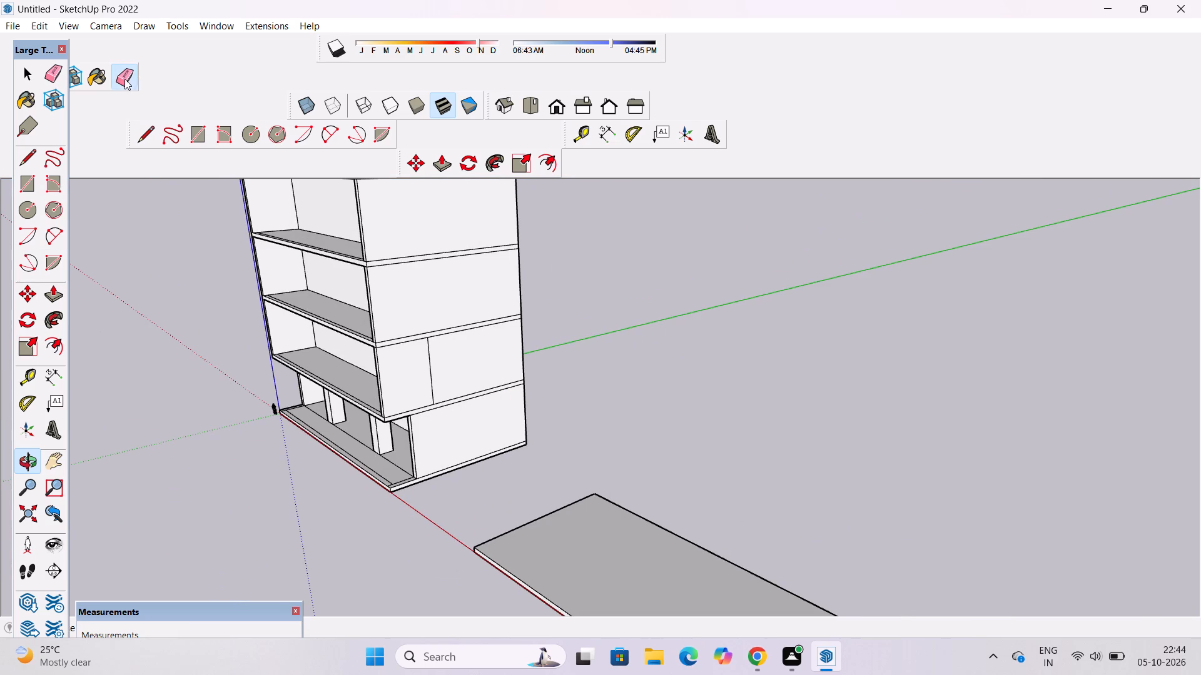
{"action": "left_click_drag", "start_coordinate": [435, 370], "coordinate": [427, 372]}
Examine the building's side walls, open front, floor slabs, roof and ground-floor columns, along with the separate slab, from several angles.
{"action": "key", "text": "o"}
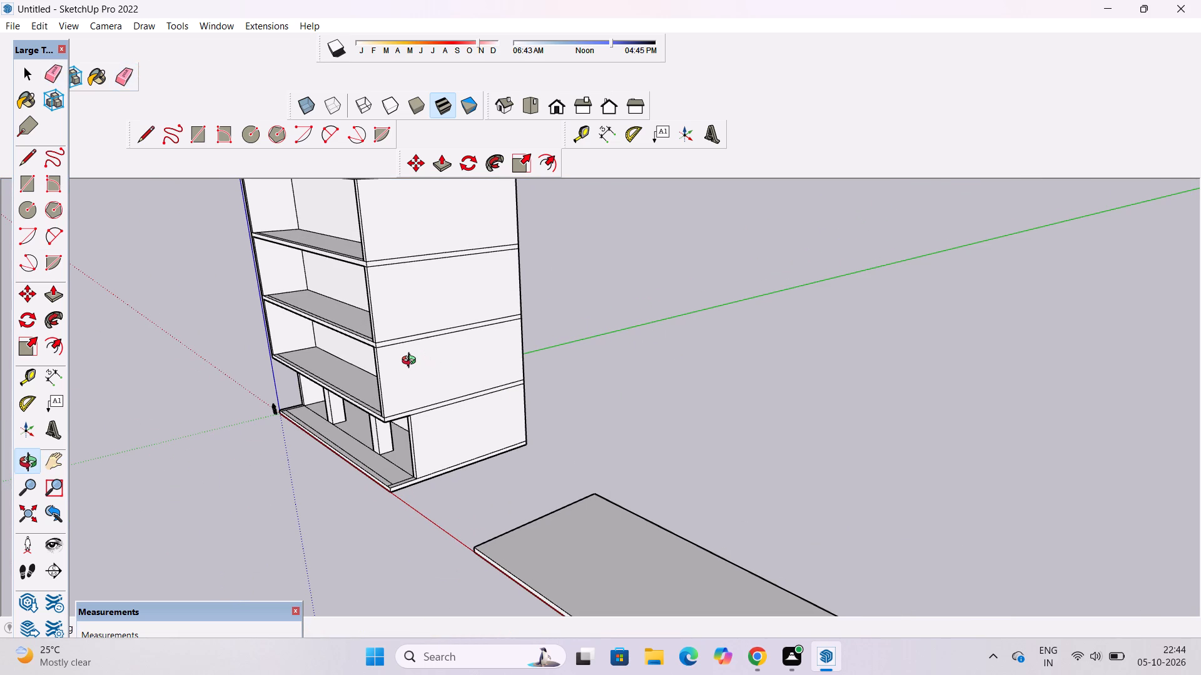
{"action": "scroll", "coordinate": [404, 367], "scroll_direction": "down", "scroll_amount": 3}
{"action": "left_click_drag", "start_coordinate": [330, 401], "coordinate": [433, 415]}
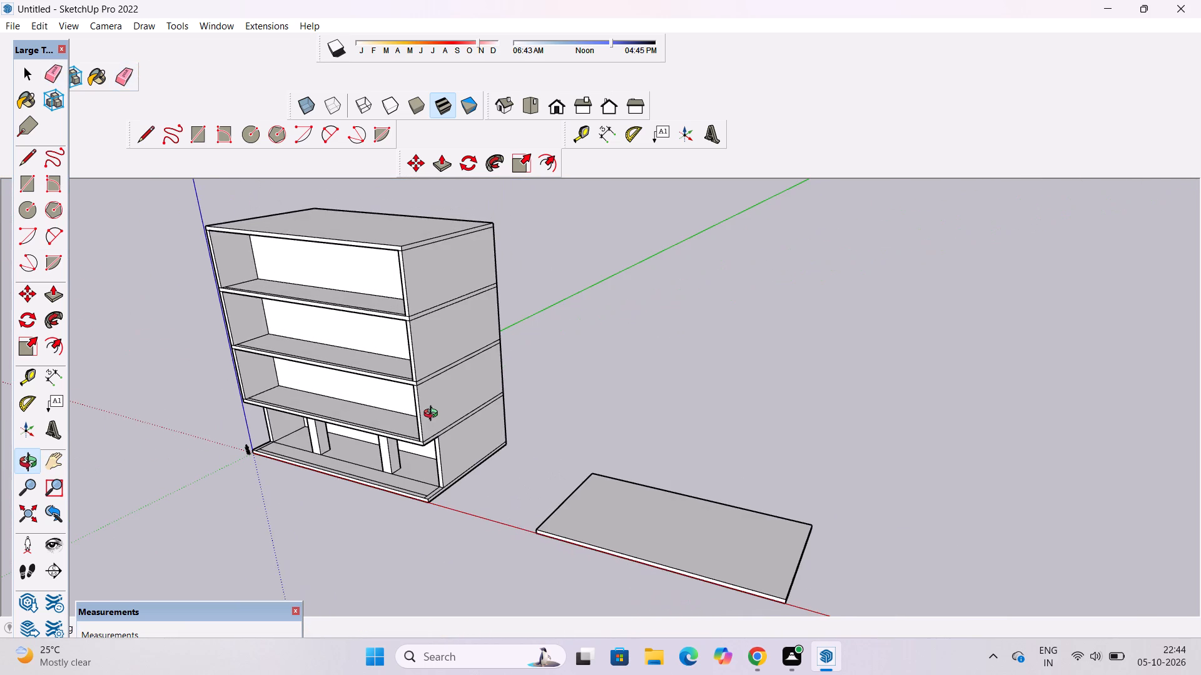
{"action": "scroll", "coordinate": [433, 415], "scroll_direction": "up", "scroll_amount": 2}
{"action": "left_click_drag", "start_coordinate": [412, 432], "coordinate": [485, 424]}
{"action": "left_click_drag", "start_coordinate": [410, 429], "coordinate": [507, 429], "text": "shift"}
{"action": "left_click_drag", "start_coordinate": [450, 452], "coordinate": [573, 411]}
{"action": "scroll", "coordinate": [553, 412], "scroll_direction": "down", "scroll_amount": 3}
{"action": "left_click_drag", "start_coordinate": [463, 437], "coordinate": [502, 432], "text": "shift"}
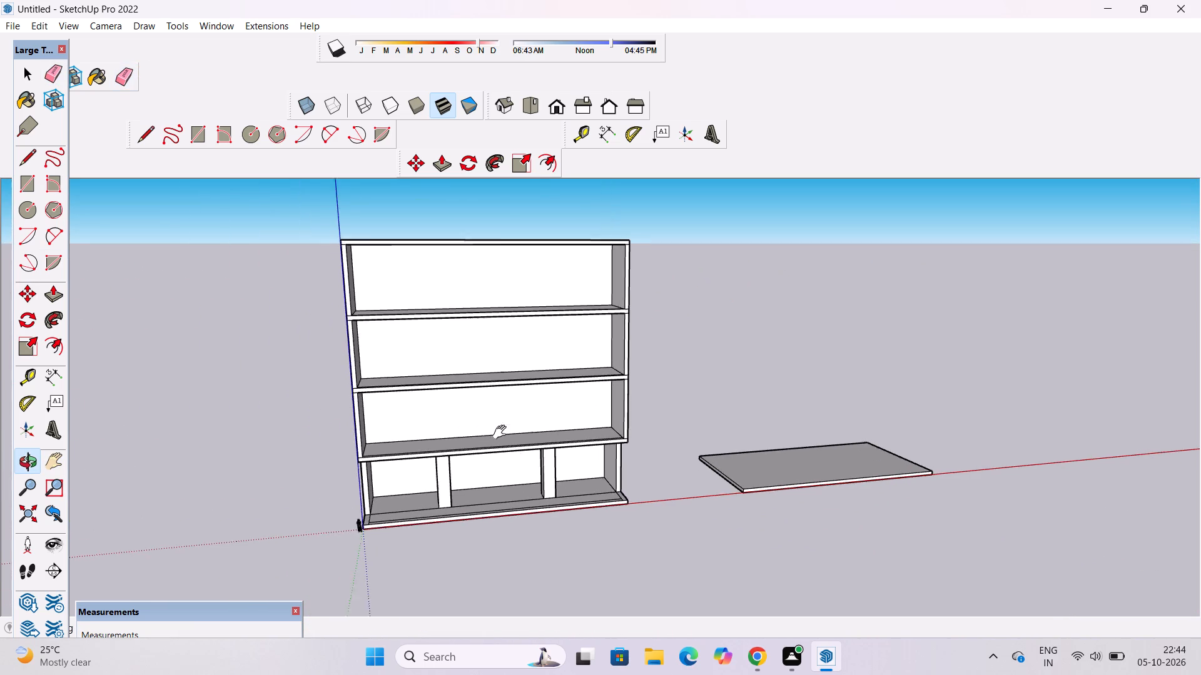
{"action": "left_click_drag", "start_coordinate": [502, 432], "coordinate": [505, 431], "text": "shift"}
{"action": "scroll", "coordinate": [505, 426], "scroll_direction": "down", "scroll_amount": 5}
{"action": "scroll", "coordinate": [452, 446], "scroll_direction": "up", "scroll_amount": 2}
{"action": "left_click_drag", "start_coordinate": [389, 451], "coordinate": [443, 447]}
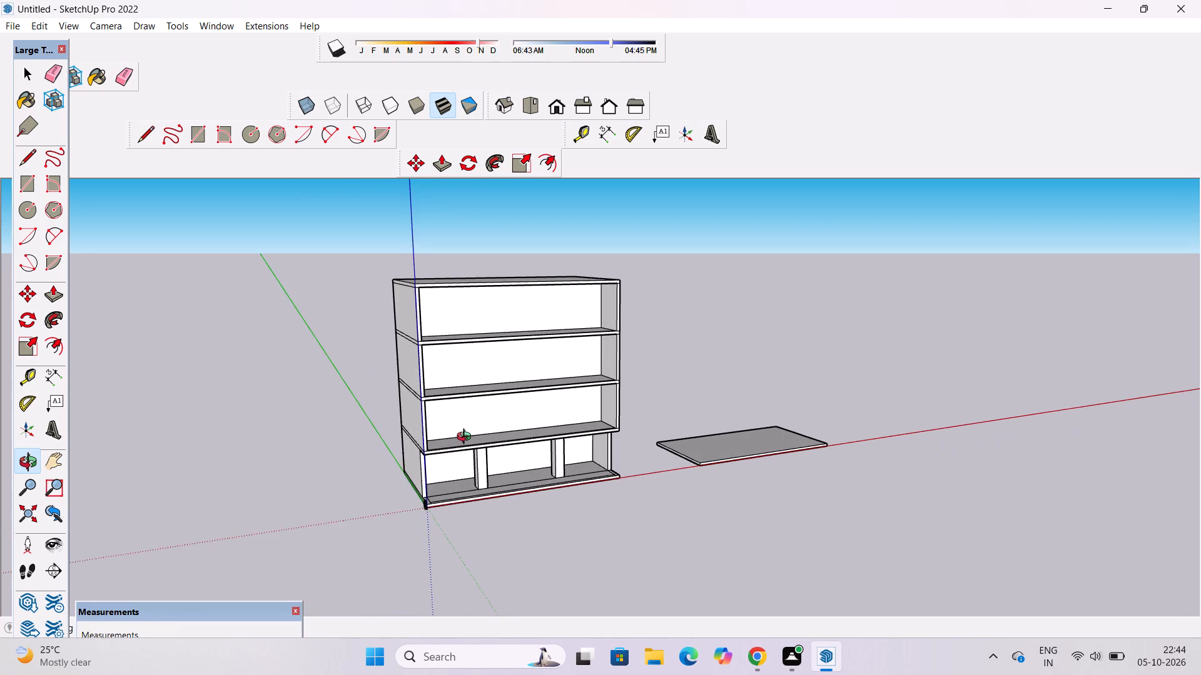
{"action": "scroll", "coordinate": [467, 438], "scroll_direction": "down", "scroll_amount": 4}
{"action": "scroll", "coordinate": [493, 418], "scroll_direction": "up", "scroll_amount": 7}
{"action": "left_click_drag", "start_coordinate": [832, 354], "coordinate": [689, 369]}
{"action": "scroll", "coordinate": [687, 369], "scroll_direction": "down", "scroll_amount": 1}
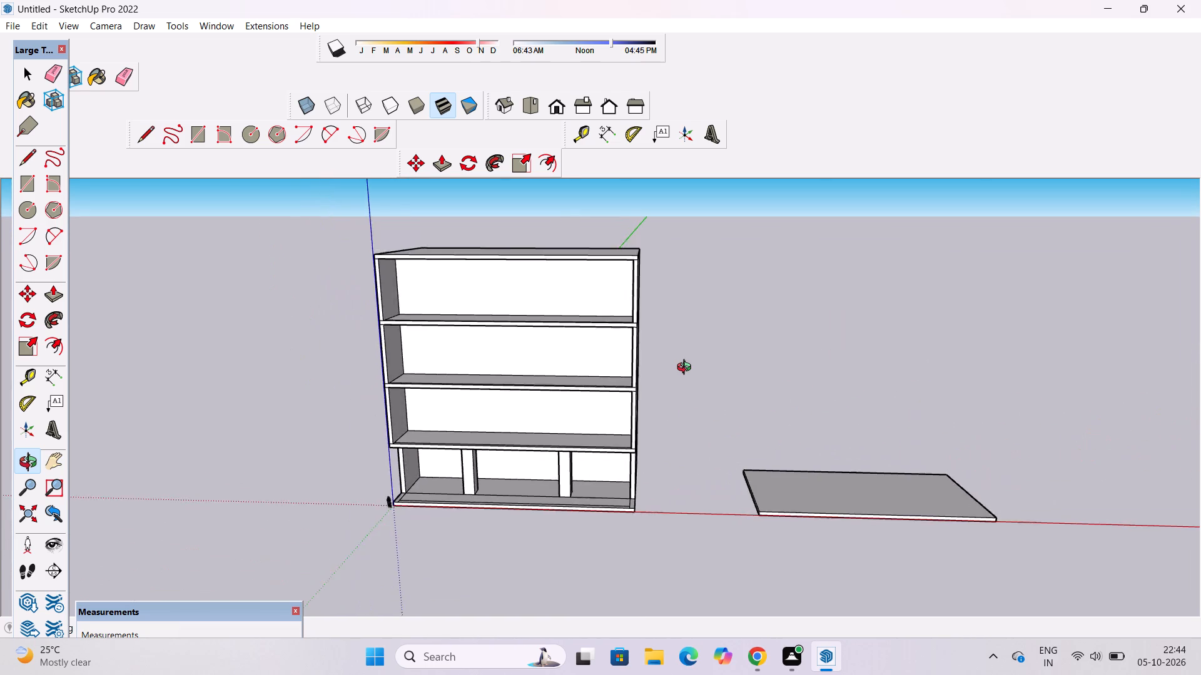
{"action": "scroll", "coordinate": [687, 369], "scroll_direction": "down", "scroll_amount": 3}
{"action": "left_click_drag", "start_coordinate": [835, 357], "coordinate": [612, 378]}
{"action": "scroll", "coordinate": [548, 393], "scroll_direction": "up", "scroll_amount": 2}
{"action": "left_click_drag", "start_coordinate": [392, 431], "coordinate": [492, 443]}
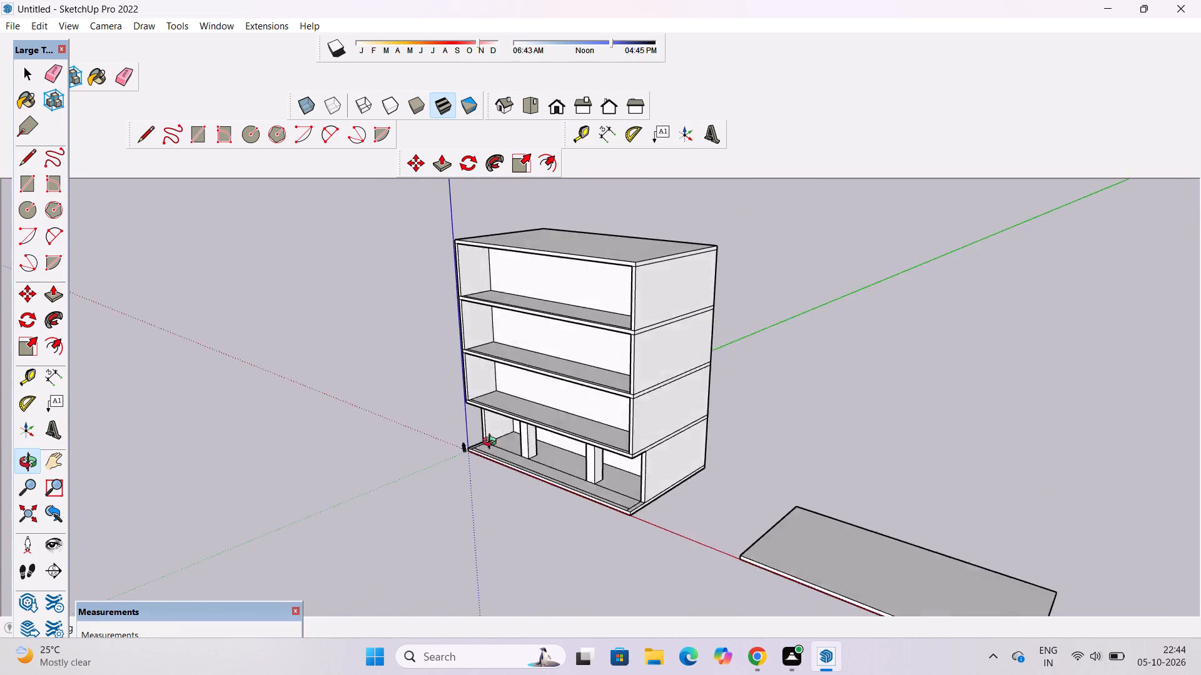
{"action": "left_click_drag", "start_coordinate": [492, 443], "coordinate": [813, 406]}
{"action": "scroll", "coordinate": [674, 392], "scroll_direction": "up", "scroll_amount": 5}
{"action": "left_click_drag", "start_coordinate": [662, 376], "coordinate": [672, 439]}
{"action": "left_click_drag", "start_coordinate": [817, 374], "coordinate": [788, 379]}
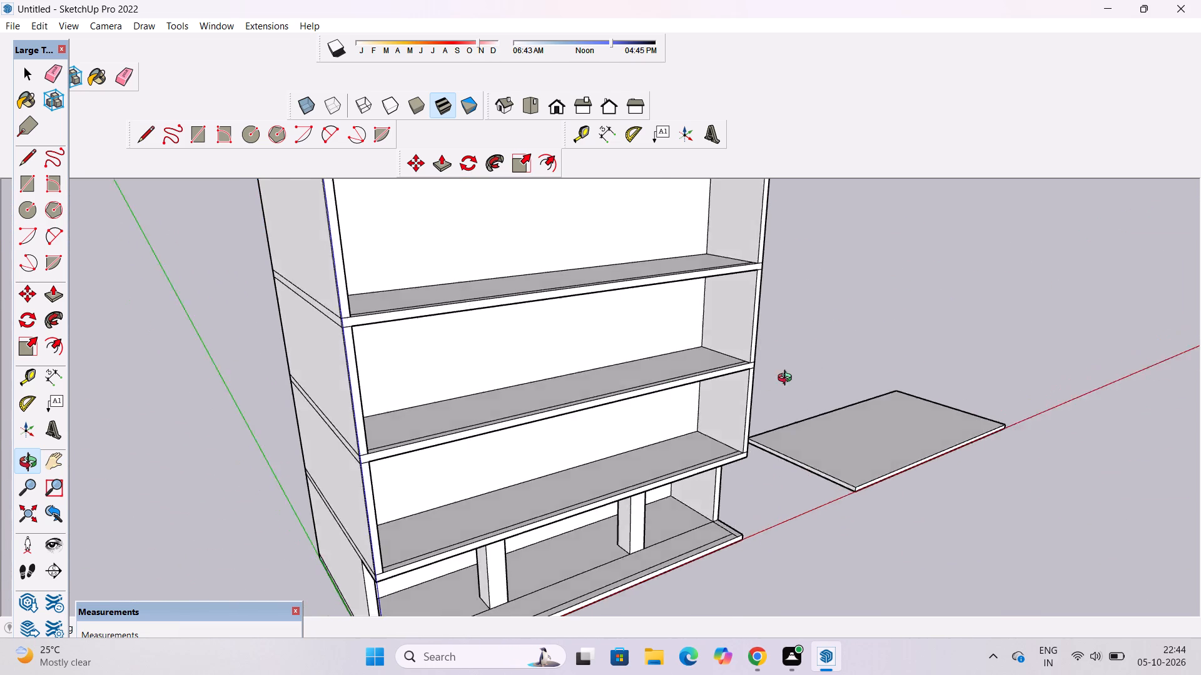
{"action": "left_click_drag", "start_coordinate": [788, 379], "coordinate": [669, 378]}
{"action": "scroll", "coordinate": [669, 377], "scroll_direction": "down", "scroll_amount": 4}
{"action": "left_click_drag", "start_coordinate": [925, 340], "coordinate": [455, 372], "text": "shift"}
{"action": "left_click_drag", "start_coordinate": [542, 349], "coordinate": [557, 399], "text": "shift"}
{"action": "scroll", "coordinate": [548, 397], "scroll_direction": "up", "scroll_amount": 1}
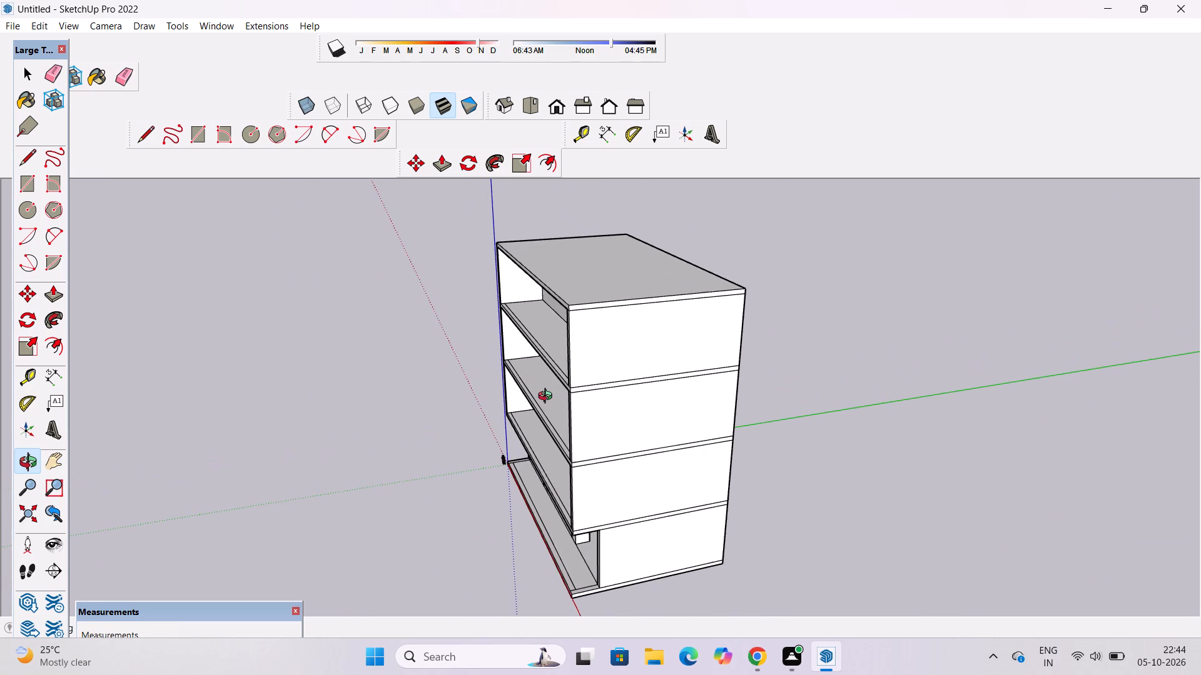
{"action": "scroll", "coordinate": [515, 396], "scroll_direction": "up", "scroll_amount": 2}
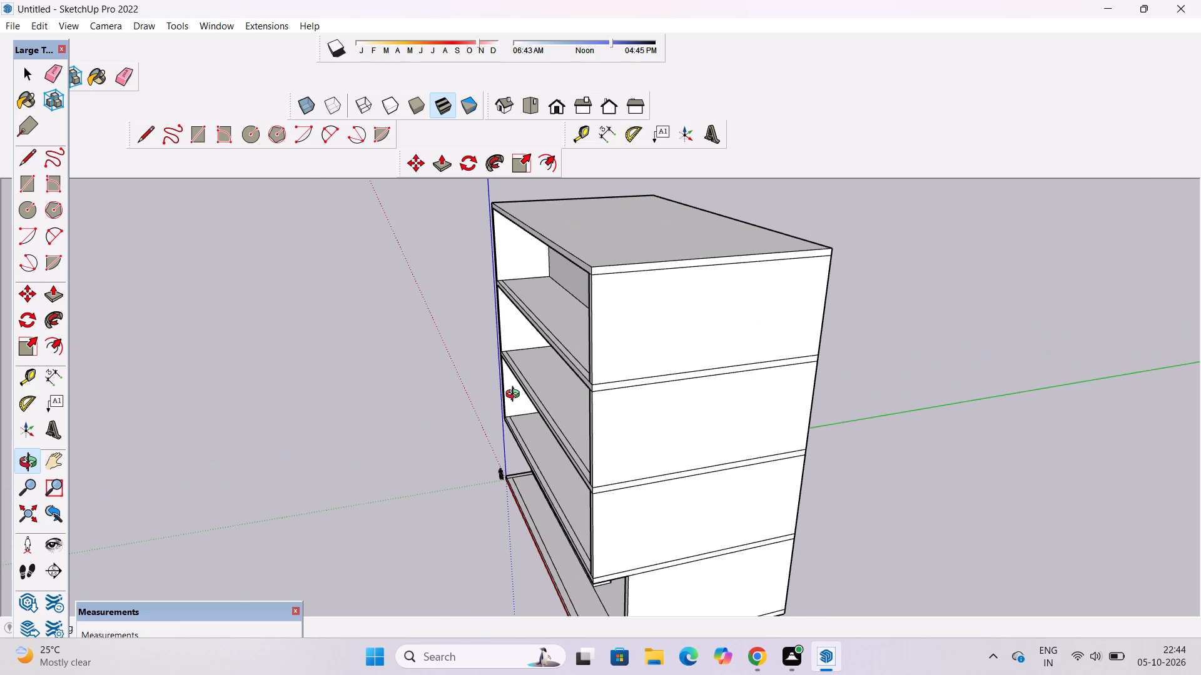
{"action": "scroll", "coordinate": [515, 396], "scroll_direction": "down", "scroll_amount": 4}
{"action": "left_click_drag", "start_coordinate": [492, 376], "coordinate": [717, 394]}
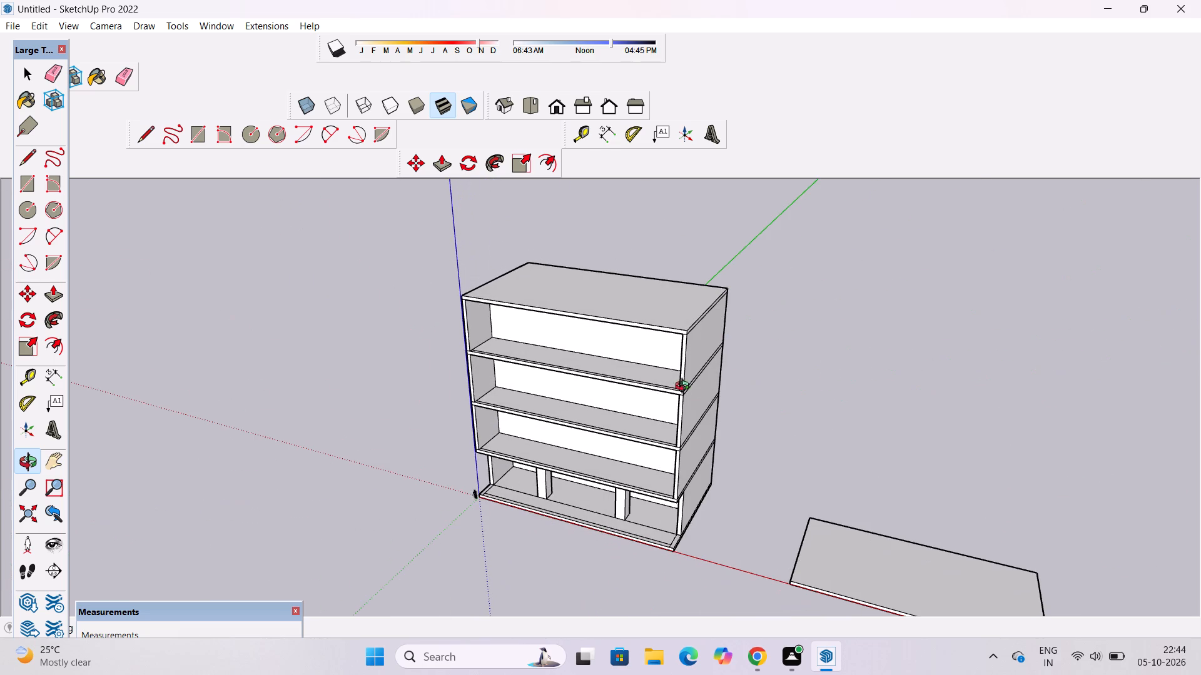
{"action": "left_click_drag", "start_coordinate": [564, 429], "coordinate": [735, 438]}
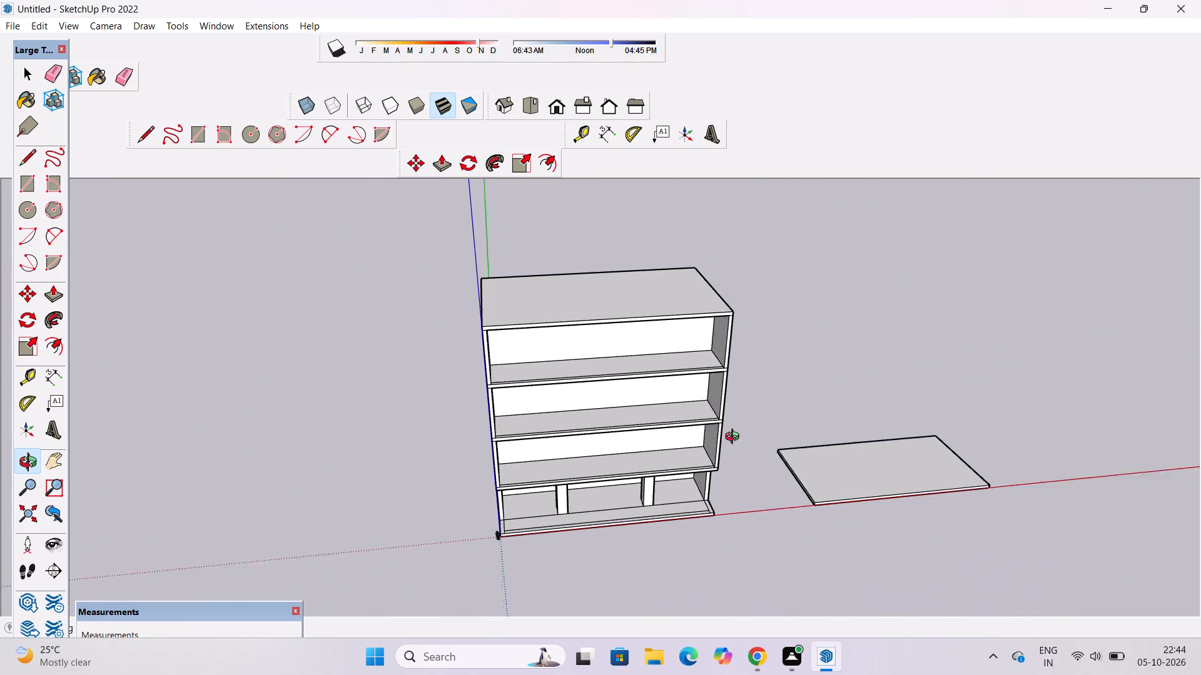
{"action": "left_click_drag", "start_coordinate": [735, 438], "coordinate": [739, 437]}
{"action": "scroll", "coordinate": [732, 429], "scroll_direction": "down", "scroll_amount": 4}
{"action": "scroll", "coordinate": [731, 428], "scroll_direction": "up", "scroll_amount": 1}
{"action": "left_click_drag", "start_coordinate": [712, 441], "coordinate": [712, 415]}
{"action": "left_click_drag", "start_coordinate": [637, 436], "coordinate": [762, 436]}
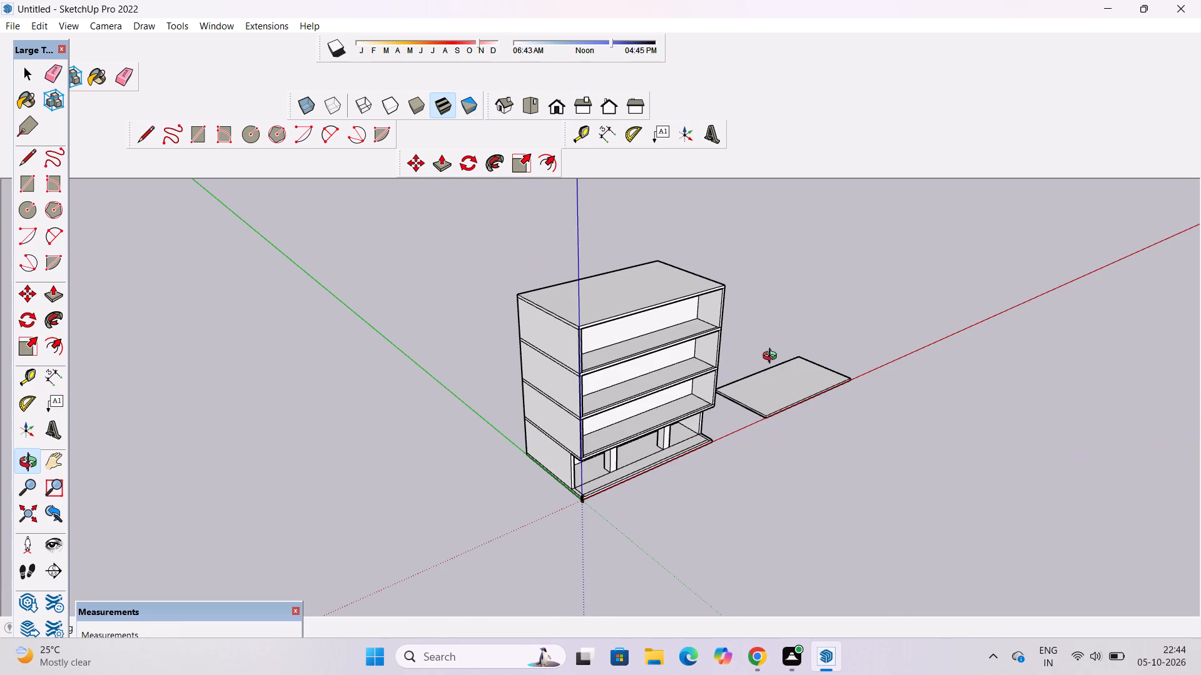
{"action": "left_click_drag", "start_coordinate": [623, 387], "coordinate": [689, 376]}
{"action": "scroll", "coordinate": [714, 360], "scroll_direction": "up", "scroll_amount": 3}
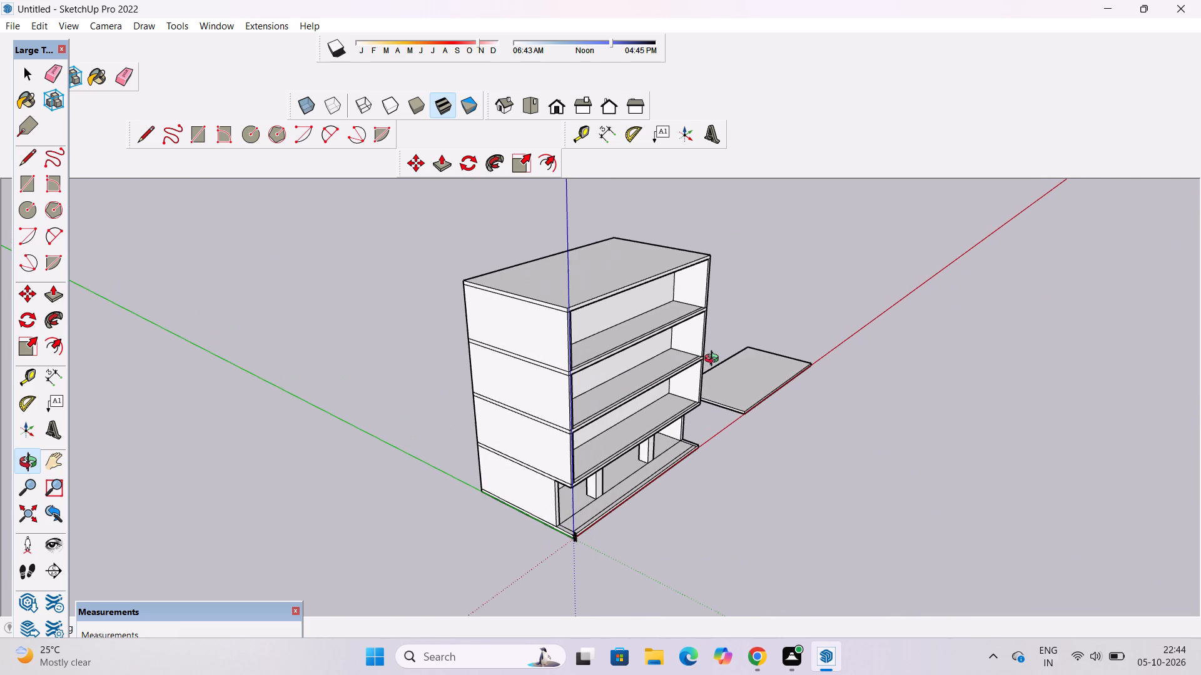
{"action": "left_click", "coordinate": [737, 406]}
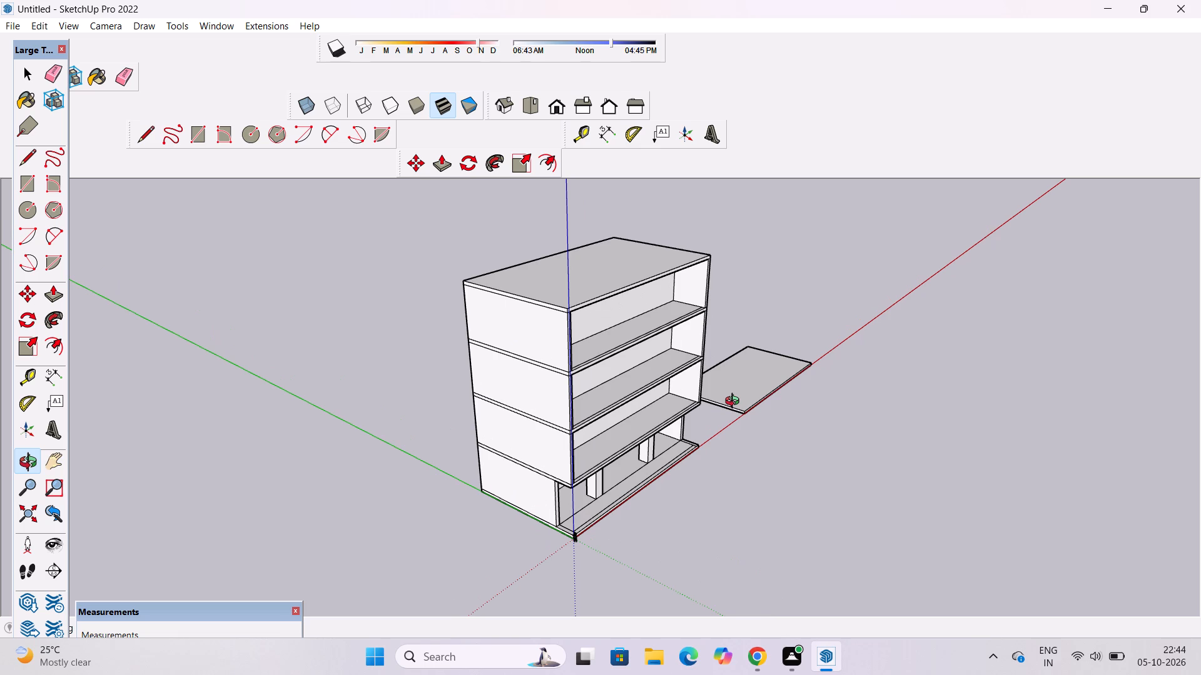
{"action": "left_click_drag", "start_coordinate": [747, 381], "coordinate": [750, 400]}
{"action": "left_click_drag", "start_coordinate": [750, 400], "coordinate": [720, 400]}
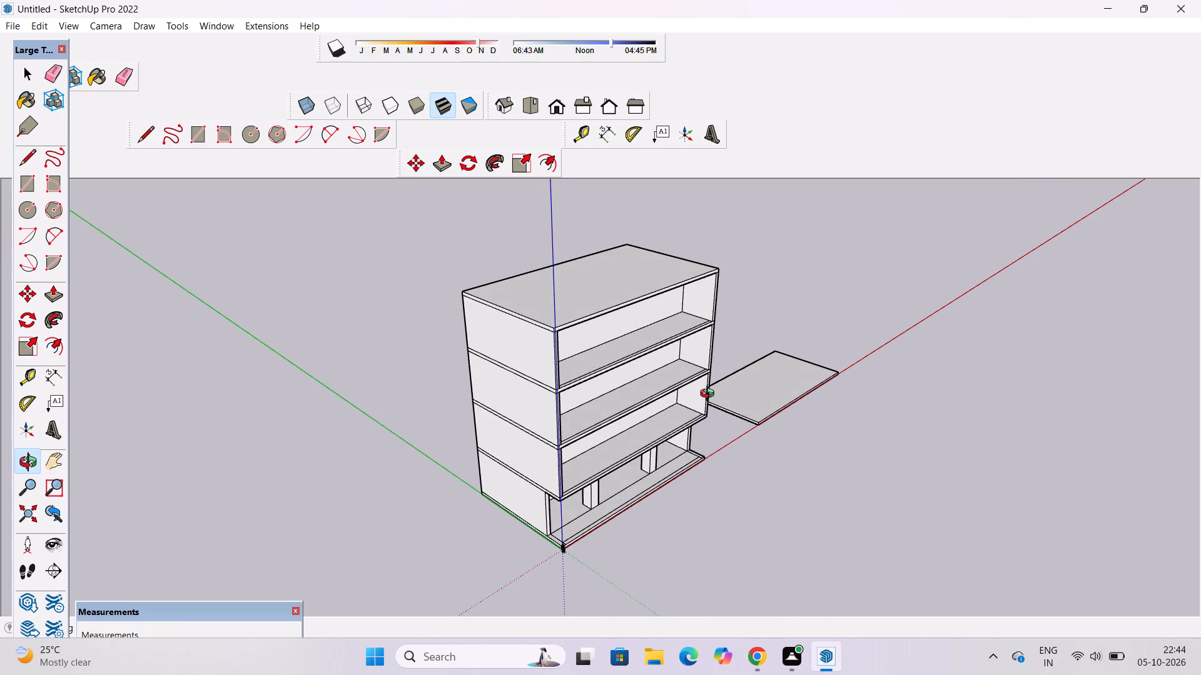
{"action": "scroll", "coordinate": [729, 341], "scroll_direction": "down", "scroll_amount": 5}
{"action": "scroll", "coordinate": [729, 347], "scroll_direction": "up", "scroll_amount": 3}
{"action": "left_click_drag", "start_coordinate": [732, 347], "coordinate": [736, 372], "text": "shift"}
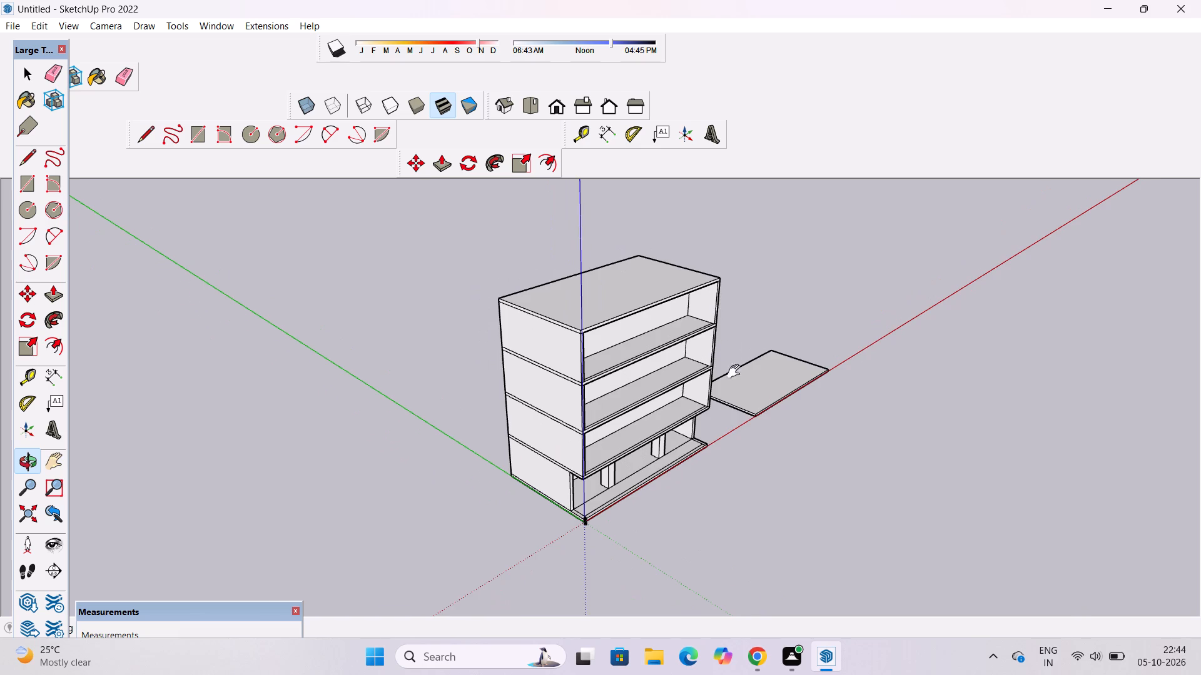
{"action": "left_click_drag", "start_coordinate": [736, 372], "coordinate": [736, 391], "text": "shift"}
{"action": "left_click_drag", "start_coordinate": [742, 414], "coordinate": [673, 384]}
{"action": "scroll", "coordinate": [678, 405], "scroll_direction": "up", "scroll_amount": 5}
{"action": "left_click_drag", "start_coordinate": [735, 414], "coordinate": [540, 367]}
{"action": "scroll", "coordinate": [588, 387], "scroll_direction": "up", "scroll_amount": 2}
{"action": "left_click_drag", "start_coordinate": [593, 411], "coordinate": [616, 314], "text": "shift"}
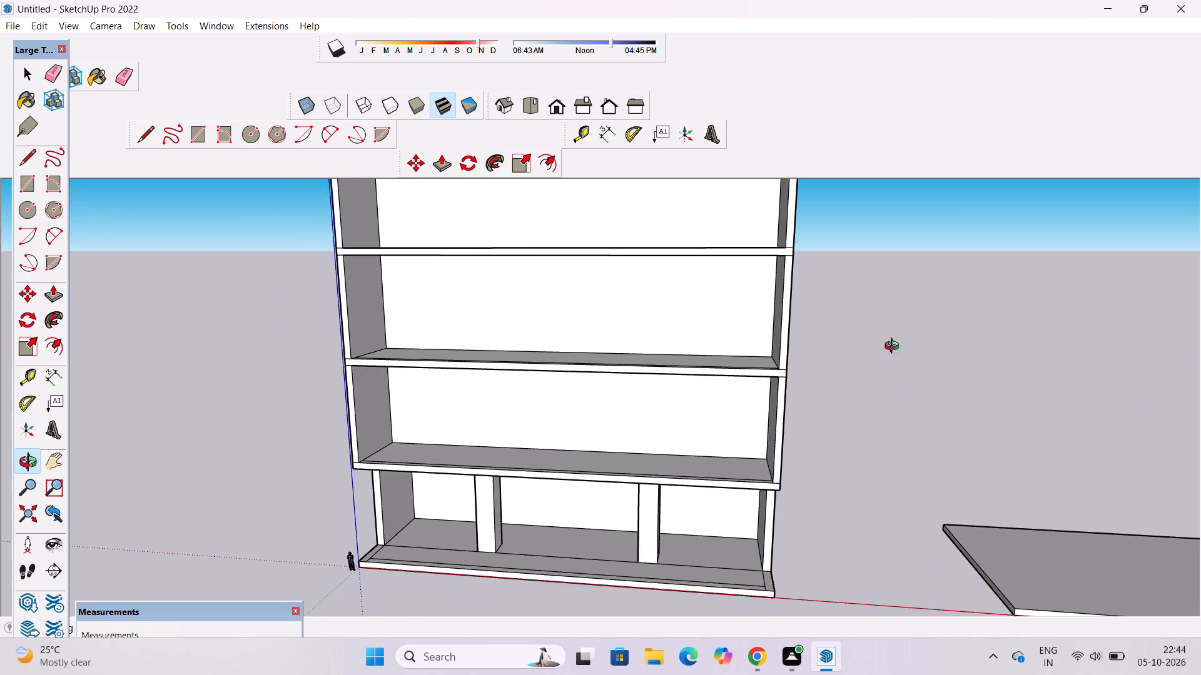
{"action": "left_click_drag", "start_coordinate": [943, 347], "coordinate": [841, 555]}
{"action": "left_click_drag", "start_coordinate": [481, 454], "coordinate": [808, 459]}
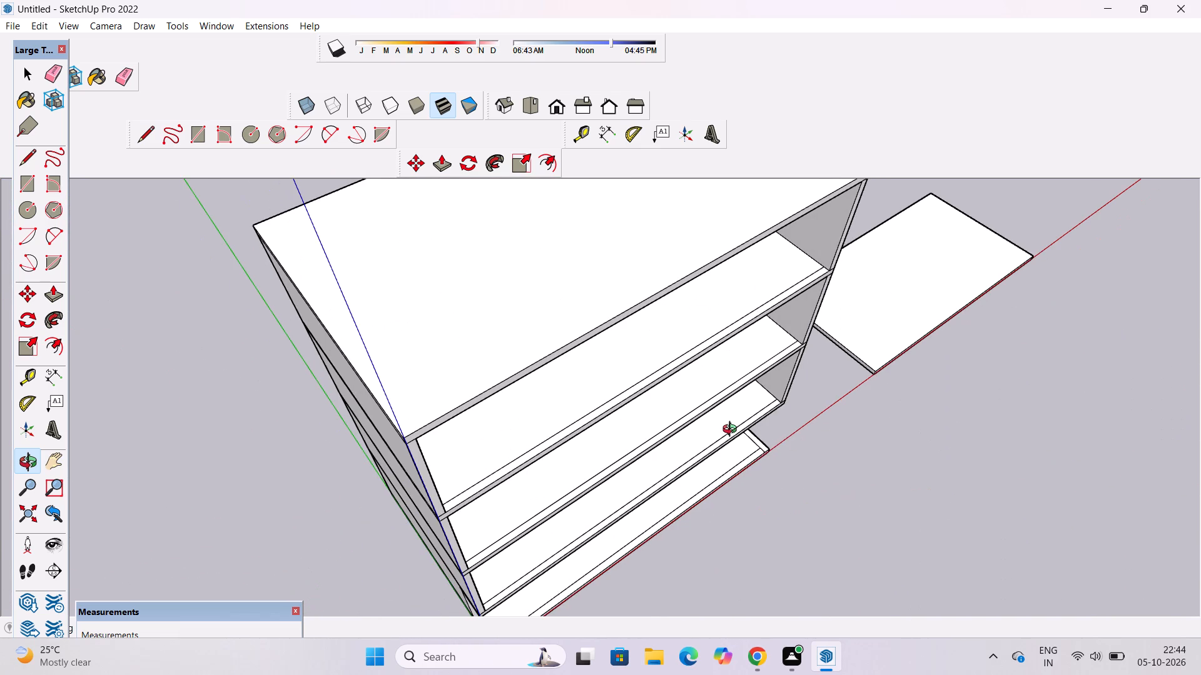
{"action": "scroll", "coordinate": [730, 429], "scroll_direction": "up", "scroll_amount": 2}
{"action": "left_click_drag", "start_coordinate": [729, 438], "coordinate": [702, 373]}
{"action": "left_click_drag", "start_coordinate": [702, 373], "coordinate": [727, 411]}
{"action": "left_click_drag", "start_coordinate": [726, 412], "coordinate": [706, 376]}
{"action": "scroll", "coordinate": [702, 361], "scroll_direction": "down", "scroll_amount": 4}
{"action": "left_click_drag", "start_coordinate": [714, 358], "coordinate": [788, 420], "text": "shift"}
{"action": "left_click_drag", "start_coordinate": [786, 420], "coordinate": [687, 443]}
{"action": "scroll", "coordinate": [692, 450], "scroll_direction": "up", "scroll_amount": 2}
{"action": "left_click_drag", "start_coordinate": [692, 450], "coordinate": [621, 395], "text": "shift"}
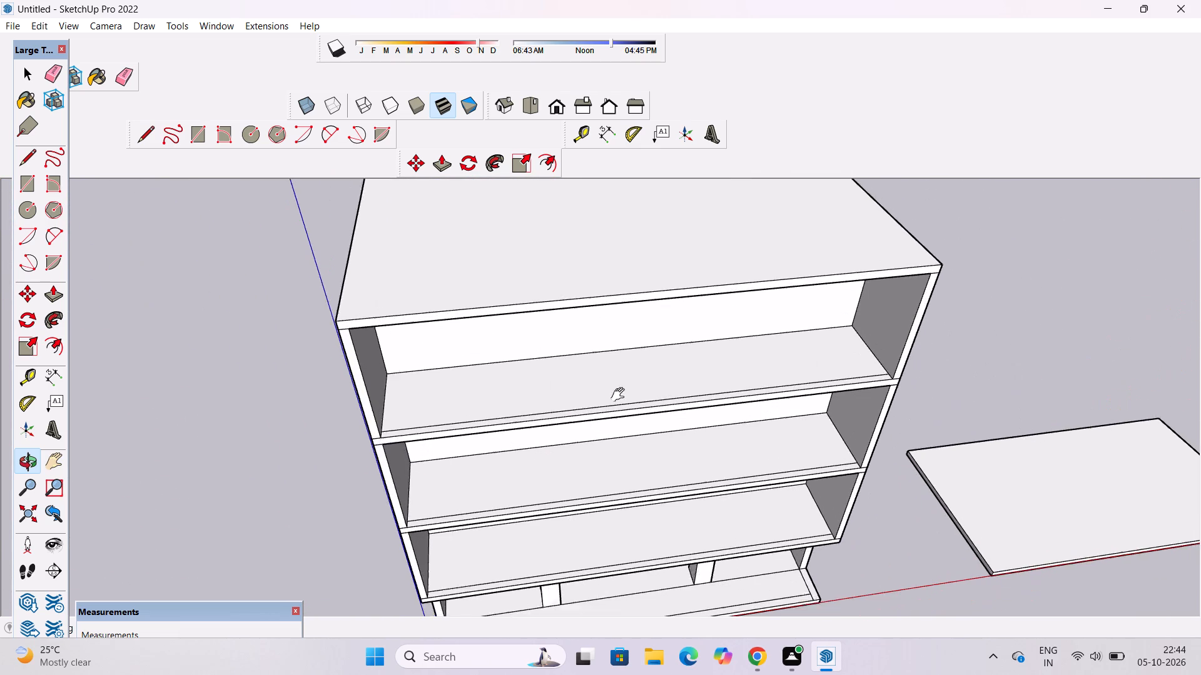
{"action": "left_click_drag", "start_coordinate": [621, 395], "coordinate": [611, 387], "text": "shift"}
{"action": "left_click_drag", "start_coordinate": [682, 392], "coordinate": [651, 372]}
{"action": "scroll", "coordinate": [651, 372], "scroll_direction": "down", "scroll_amount": 2}
{"action": "left_click_drag", "start_coordinate": [651, 372], "coordinate": [589, 358], "text": "shift"}
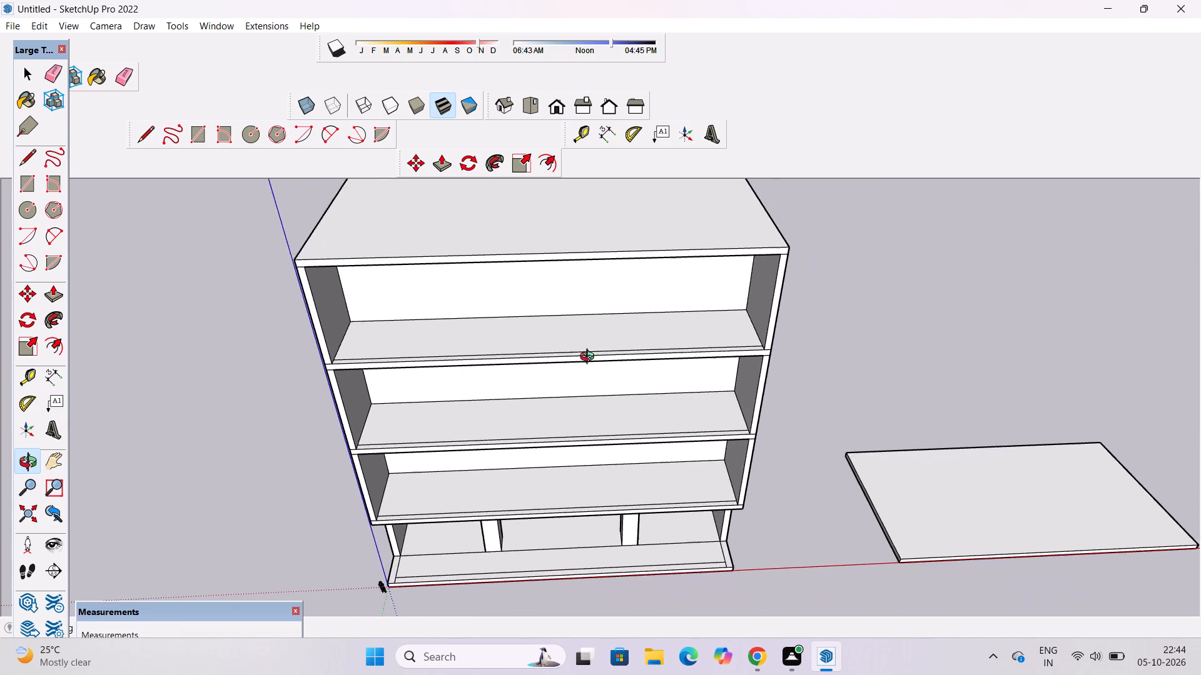
{"action": "left_click_drag", "start_coordinate": [594, 362], "coordinate": [602, 382]}
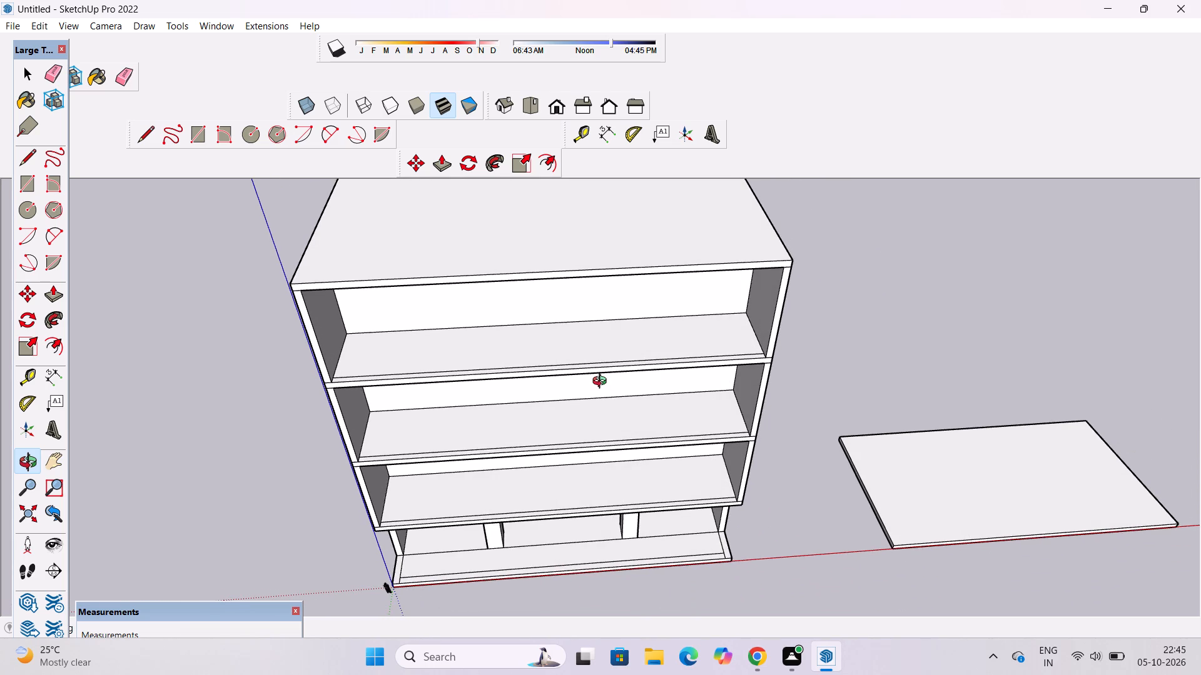
{"action": "scroll", "coordinate": [602, 382], "scroll_direction": "down", "scroll_amount": 4}
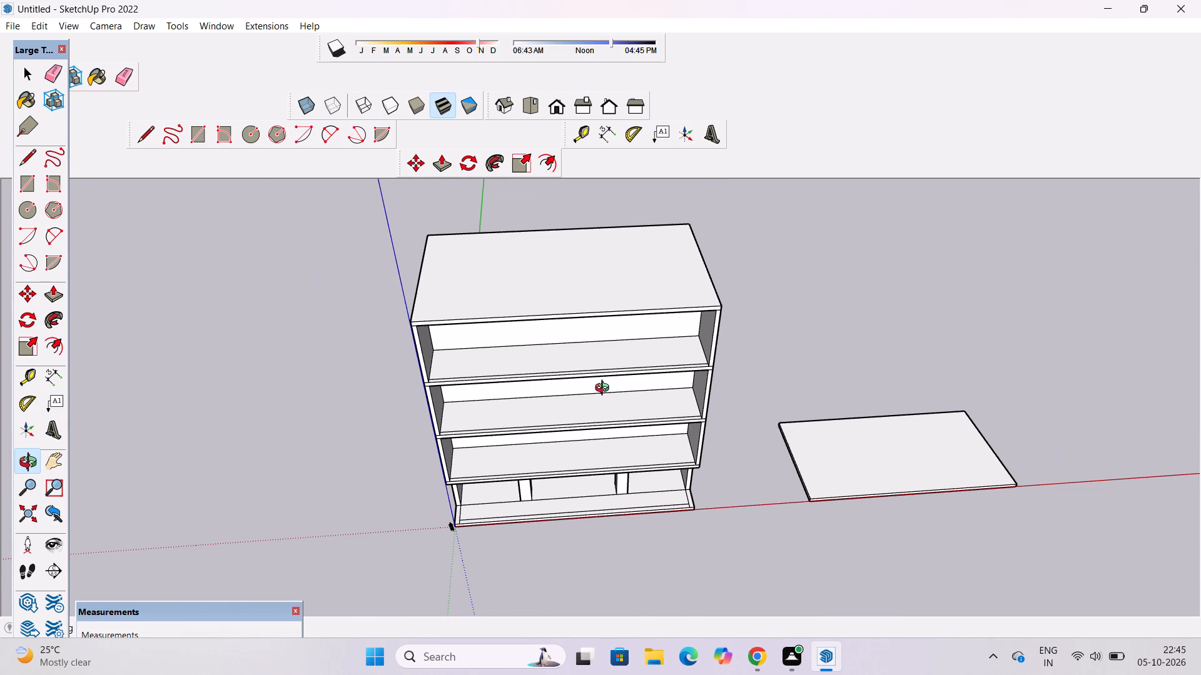
{"action": "left_click_drag", "start_coordinate": [606, 389], "coordinate": [642, 406], "text": "shift"}
{"action": "left_click_drag", "start_coordinate": [648, 472], "coordinate": [657, 401], "text": "shift"}
{"action": "left_click_drag", "start_coordinate": [659, 424], "coordinate": [667, 342], "text": "shift"}
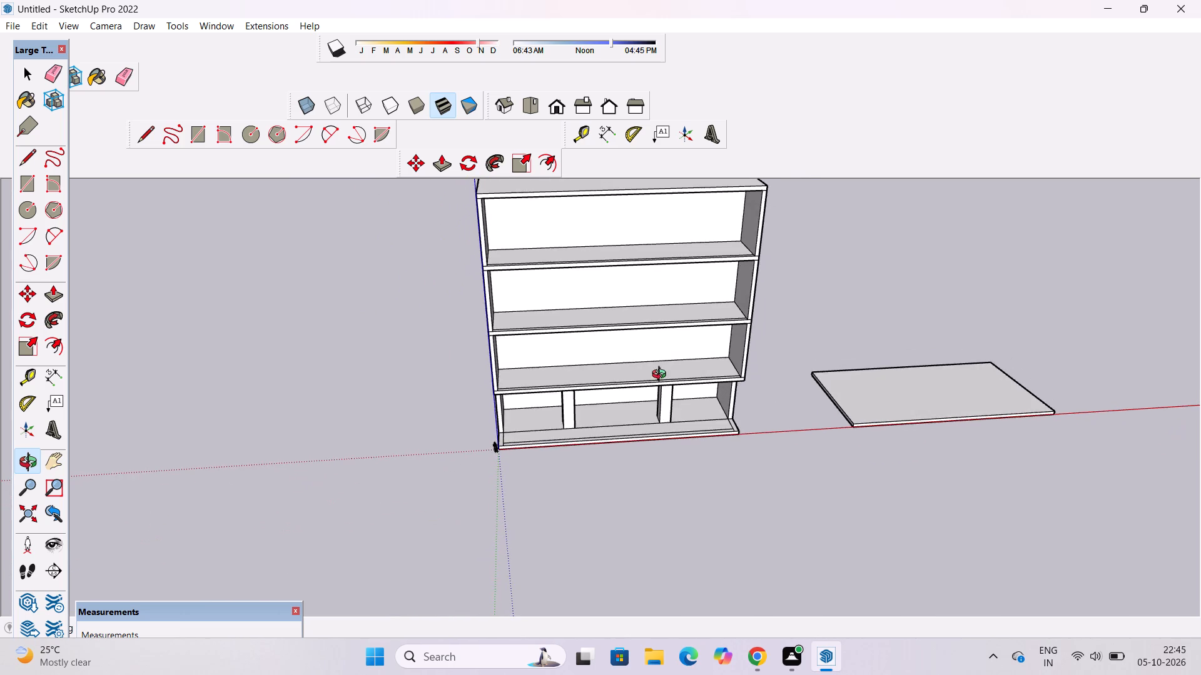
Examine the building's open front, floor slabs, ground-floor columns and roof top from several angles.
{"action": "scroll", "coordinate": [662, 376], "scroll_direction": "up", "scroll_amount": 4}
{"action": "left_click_drag", "start_coordinate": [661, 384], "coordinate": [659, 418], "text": "shift"}
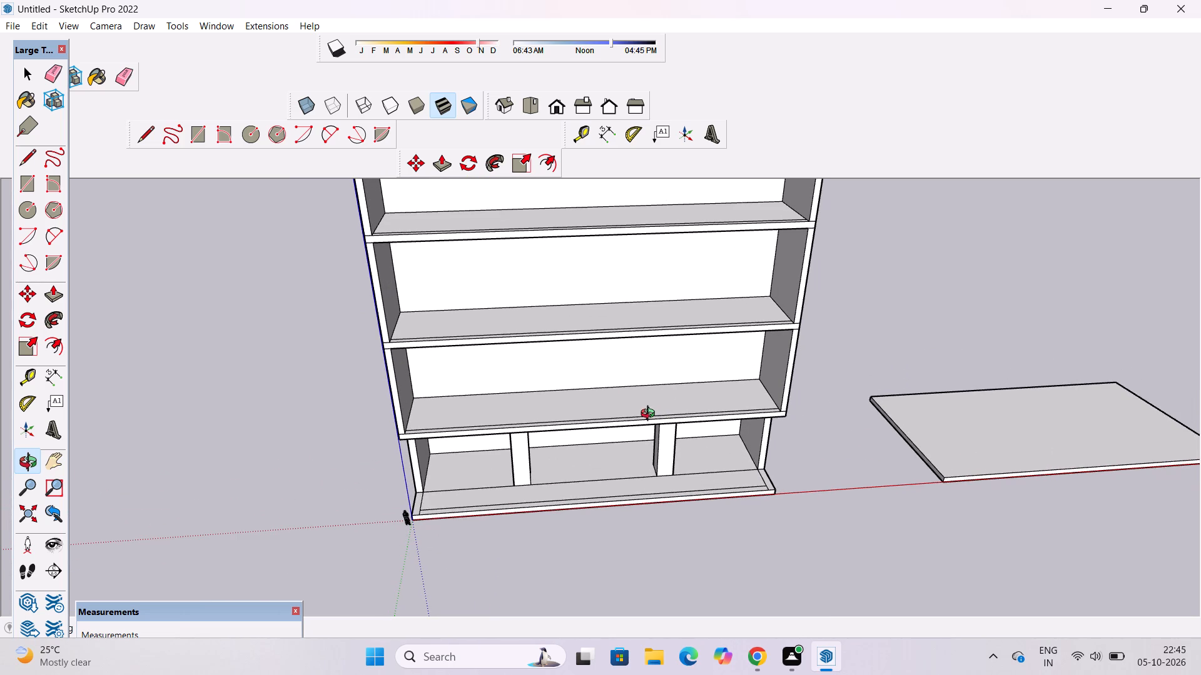
{"action": "left_click_drag", "start_coordinate": [641, 412], "coordinate": [641, 477], "text": "shift"}
{"action": "scroll", "coordinate": [570, 416], "scroll_direction": "down", "scroll_amount": 5}
{"action": "left_click_drag", "start_coordinate": [568, 389], "coordinate": [583, 457]}
{"action": "scroll", "coordinate": [585, 392], "scroll_direction": "up", "scroll_amount": 2}
{"action": "left_click_drag", "start_coordinate": [586, 388], "coordinate": [572, 402], "text": "shift"}
{"action": "left_click_drag", "start_coordinate": [572, 402], "coordinate": [557, 416], "text": "shift"}
{"action": "left_click_drag", "start_coordinate": [555, 415], "coordinate": [549, 430]}
{"action": "scroll", "coordinate": [545, 414], "scroll_direction": "up", "scroll_amount": 2}
{"action": "left_click_drag", "start_coordinate": [545, 407], "coordinate": [516, 388], "text": "shift"}
{"action": "left_click_drag", "start_coordinate": [514, 376], "coordinate": [507, 402]}
{"action": "left_click_drag", "start_coordinate": [580, 407], "coordinate": [569, 407]}
{"action": "left_click_drag", "start_coordinate": [567, 401], "coordinate": [582, 445], "text": "shift"}
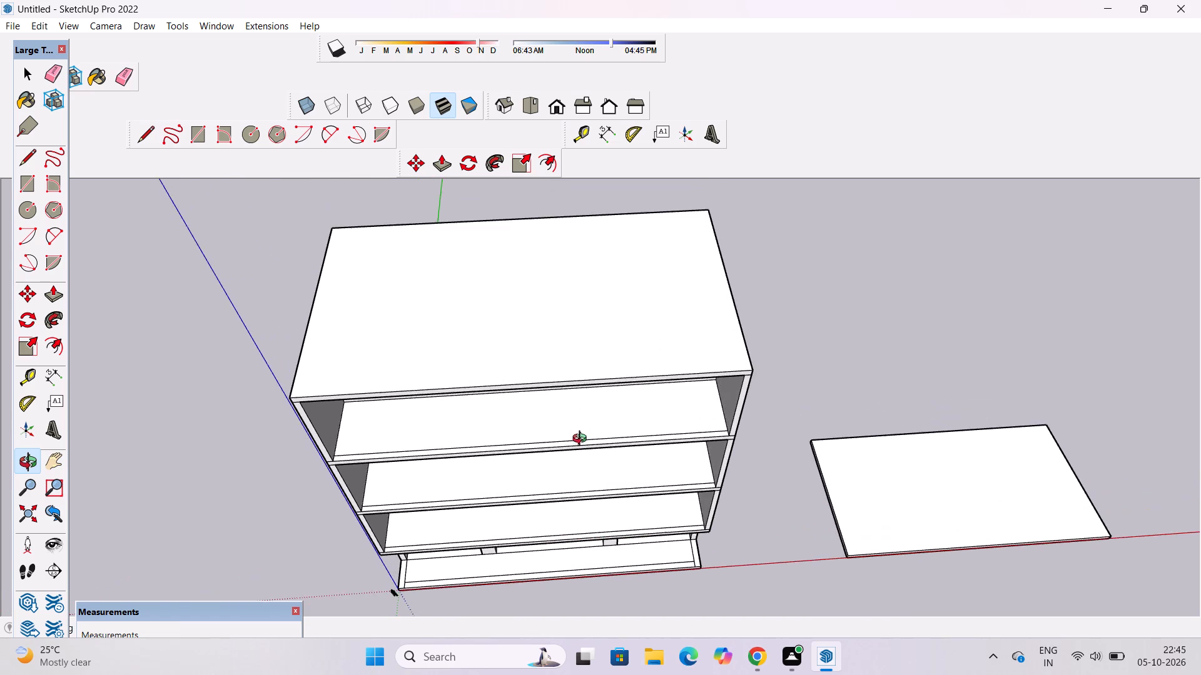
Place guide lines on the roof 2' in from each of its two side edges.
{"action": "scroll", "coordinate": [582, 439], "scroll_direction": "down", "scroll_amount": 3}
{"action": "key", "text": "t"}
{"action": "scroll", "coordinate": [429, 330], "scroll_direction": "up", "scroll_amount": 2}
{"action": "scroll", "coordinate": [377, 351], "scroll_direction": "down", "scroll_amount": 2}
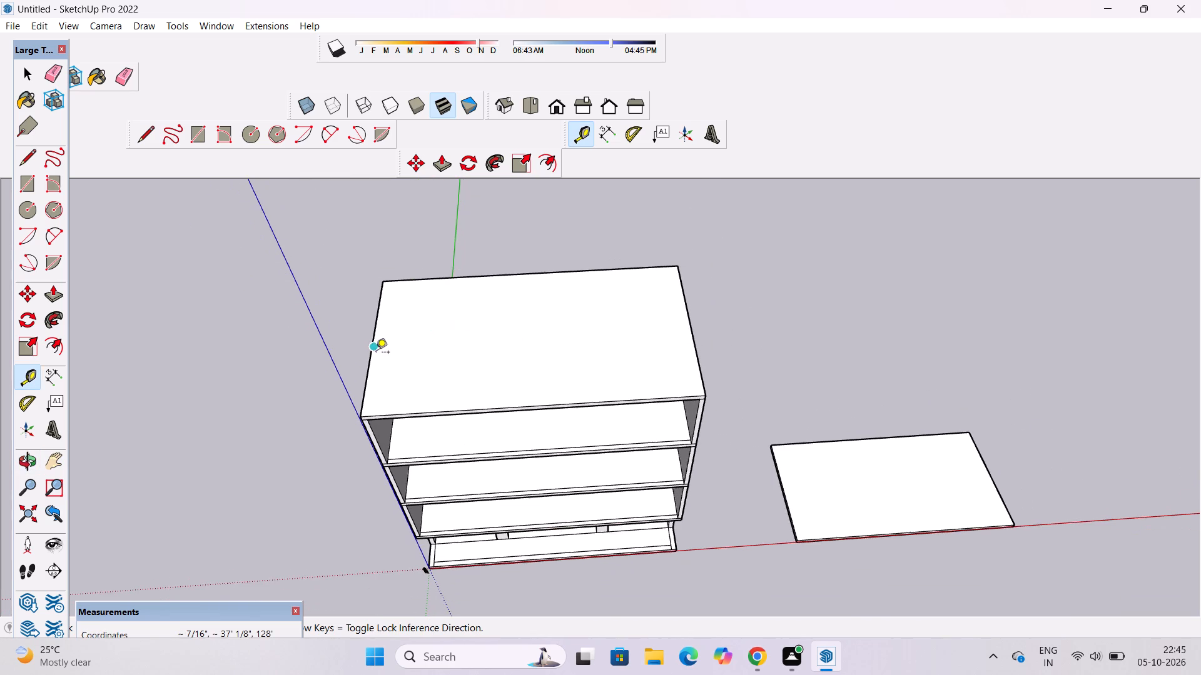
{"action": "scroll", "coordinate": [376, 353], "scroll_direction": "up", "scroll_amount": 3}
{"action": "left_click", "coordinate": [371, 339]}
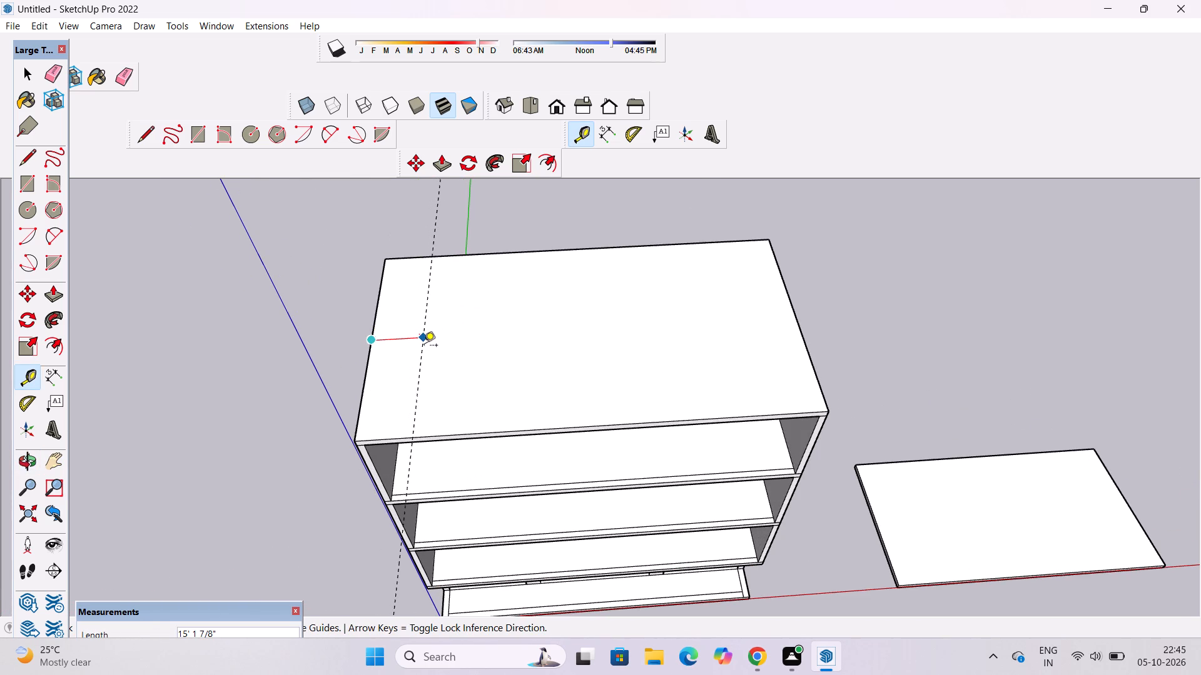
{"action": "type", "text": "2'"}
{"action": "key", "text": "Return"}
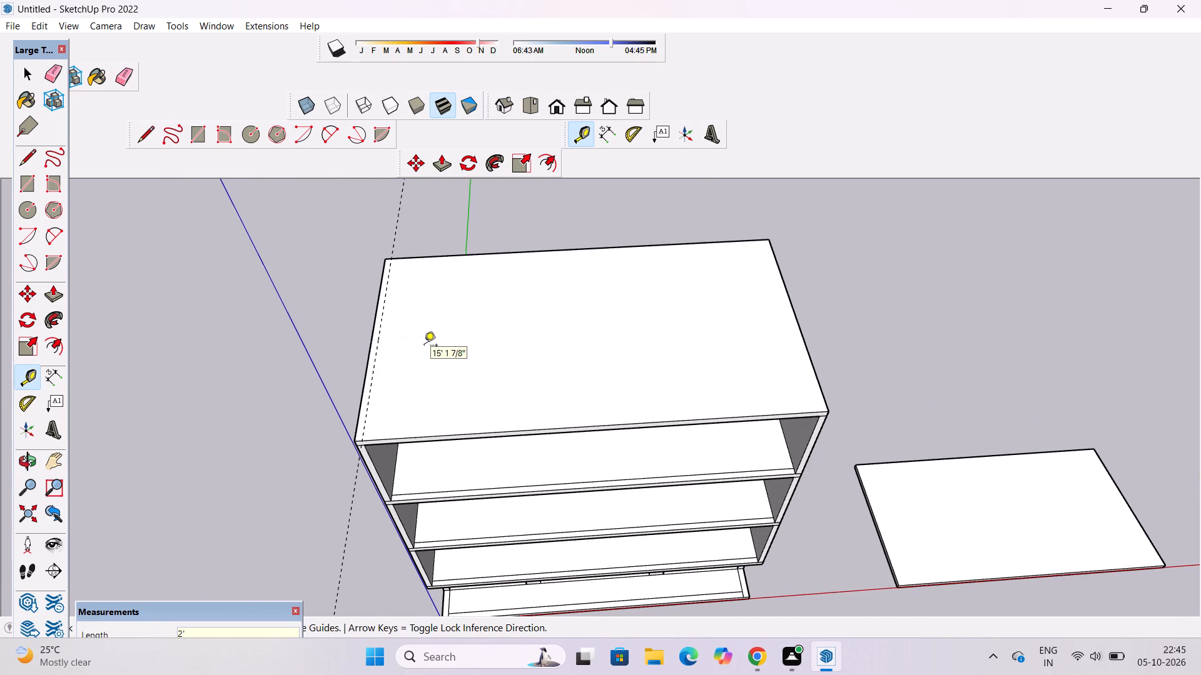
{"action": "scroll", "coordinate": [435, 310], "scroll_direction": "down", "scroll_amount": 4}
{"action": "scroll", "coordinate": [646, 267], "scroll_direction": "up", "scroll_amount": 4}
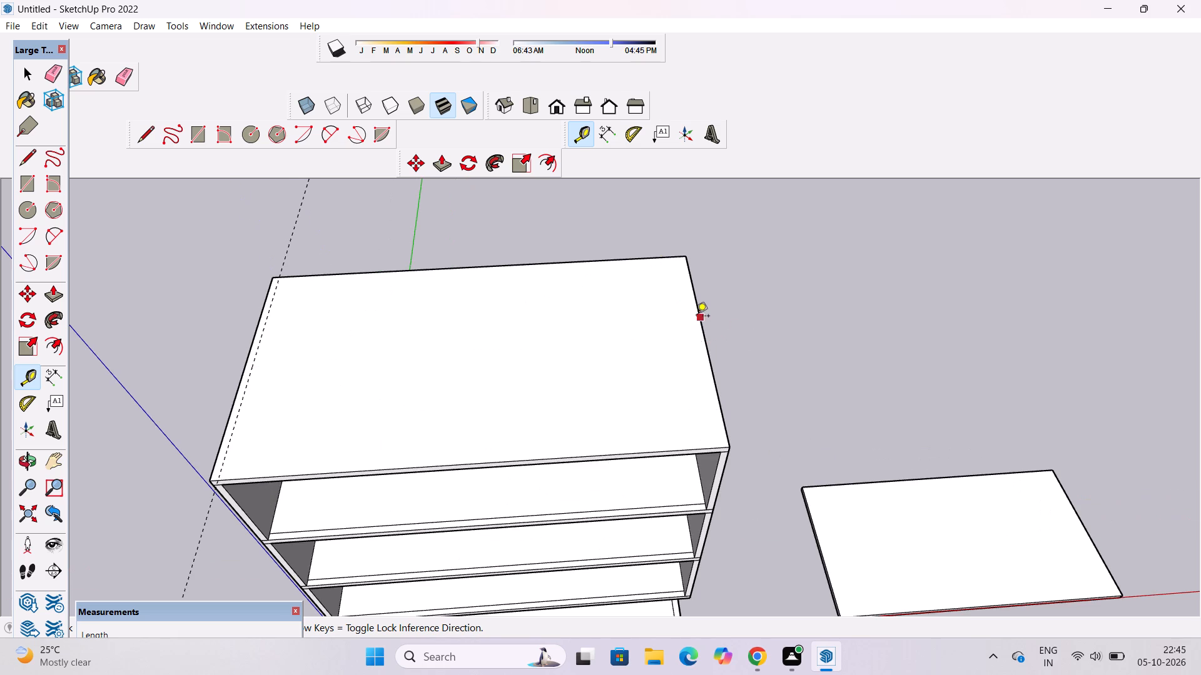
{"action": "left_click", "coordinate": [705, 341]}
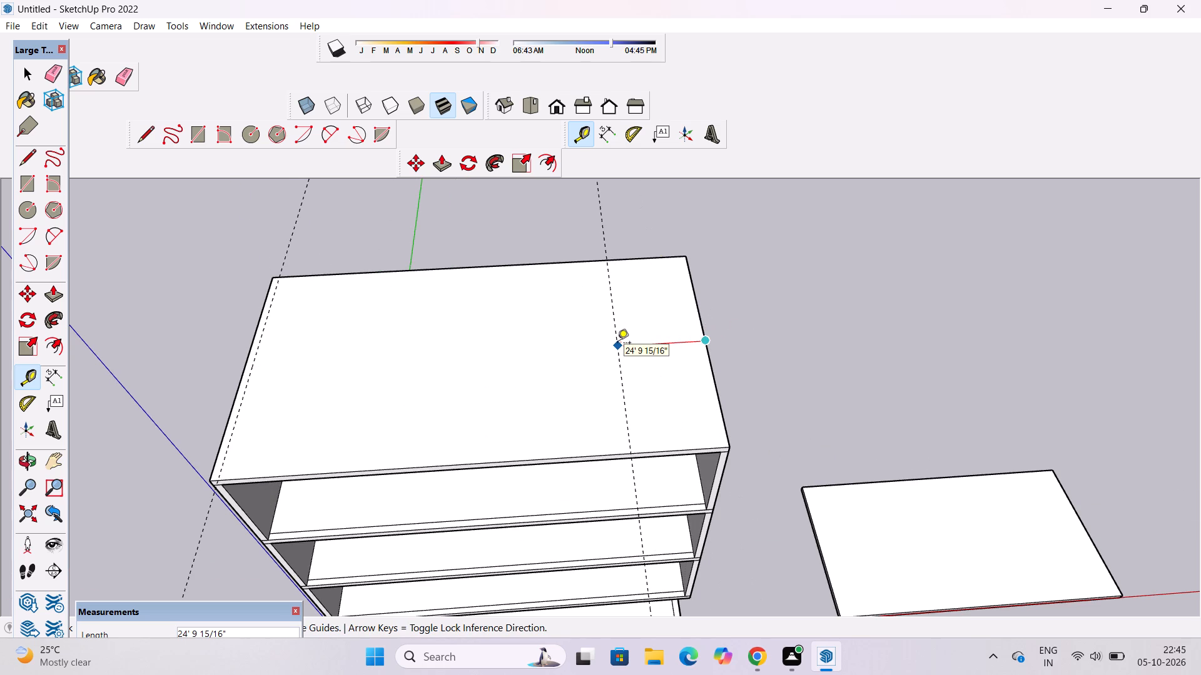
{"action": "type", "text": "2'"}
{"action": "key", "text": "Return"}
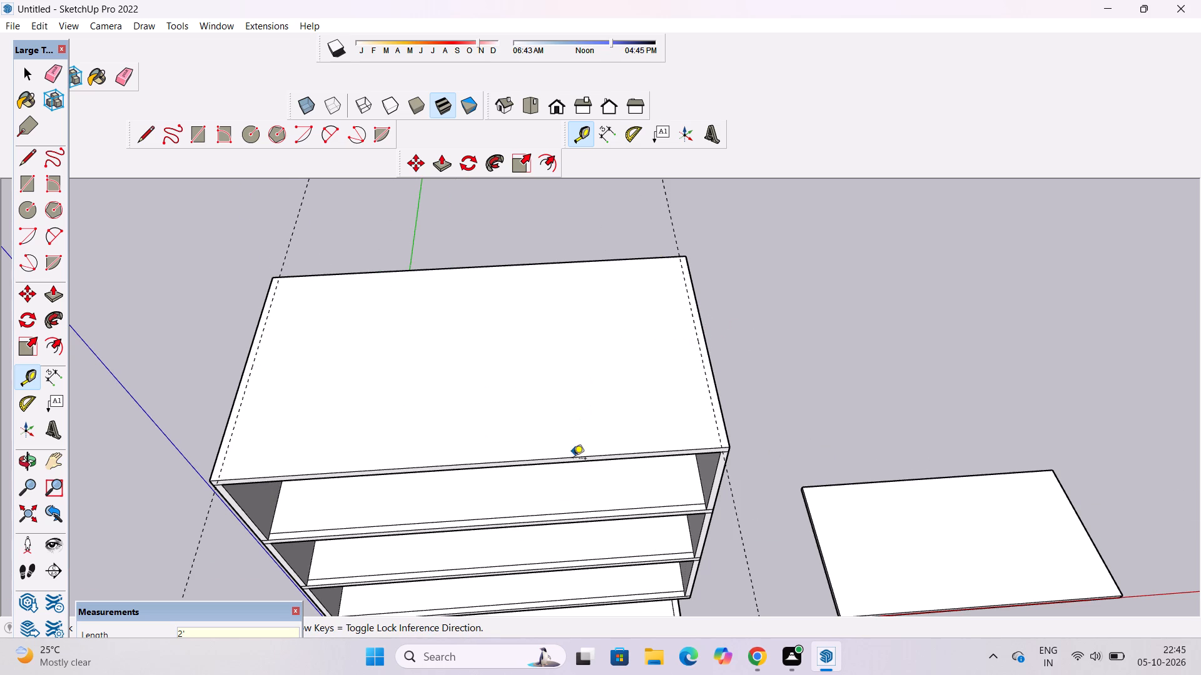
Place guide lines on the roof 2.5' in from its front and back edges.
{"action": "left_click", "coordinate": [534, 457]}
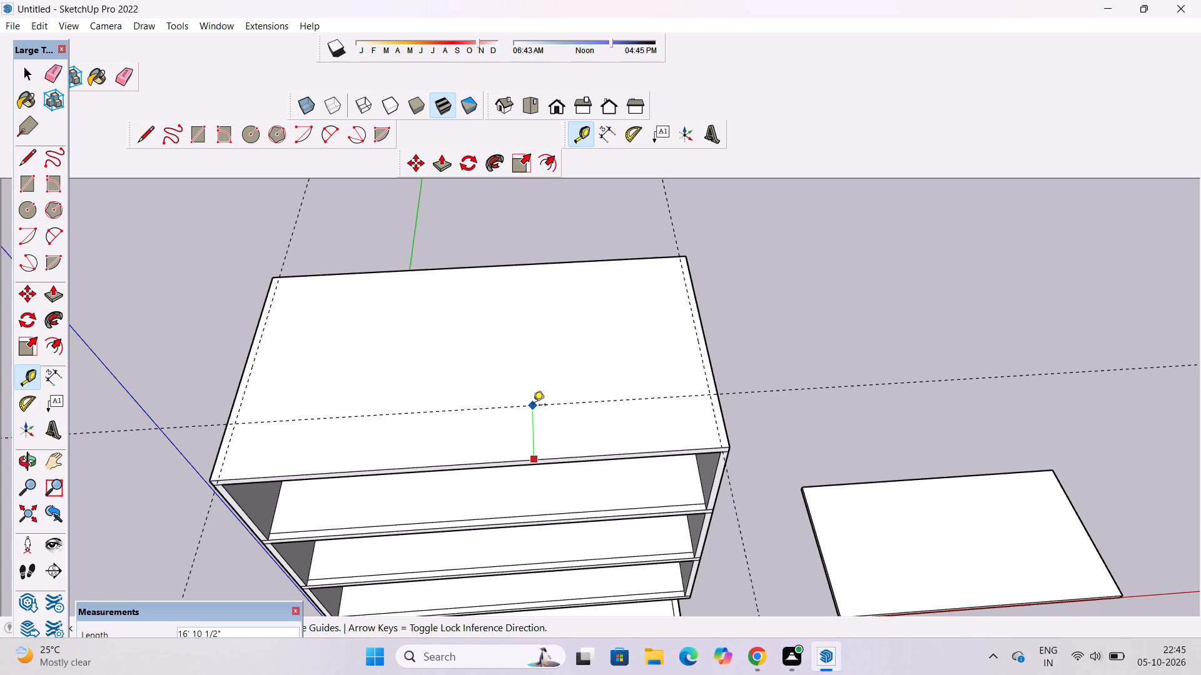
{"action": "type", "text": "2.5'"}
{"action": "key", "text": "Return"}
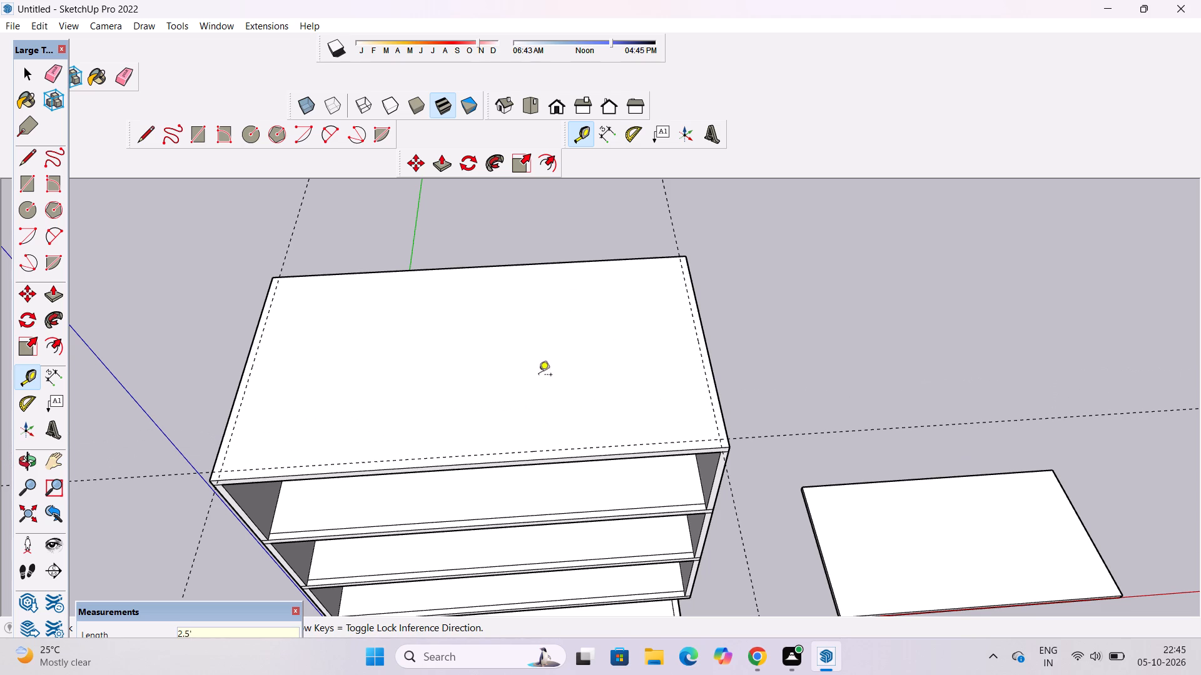
{"action": "left_click", "coordinate": [569, 261]}
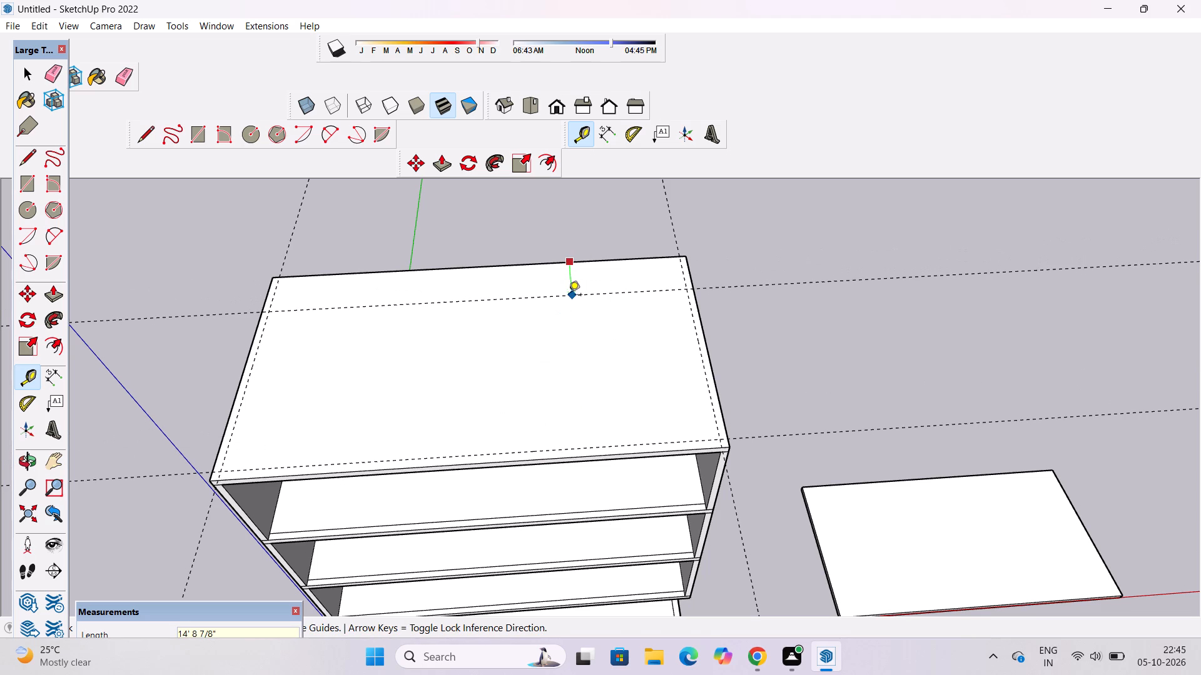
{"action": "type", "text": "2.5'"}
{"action": "key", "text": "Return"}
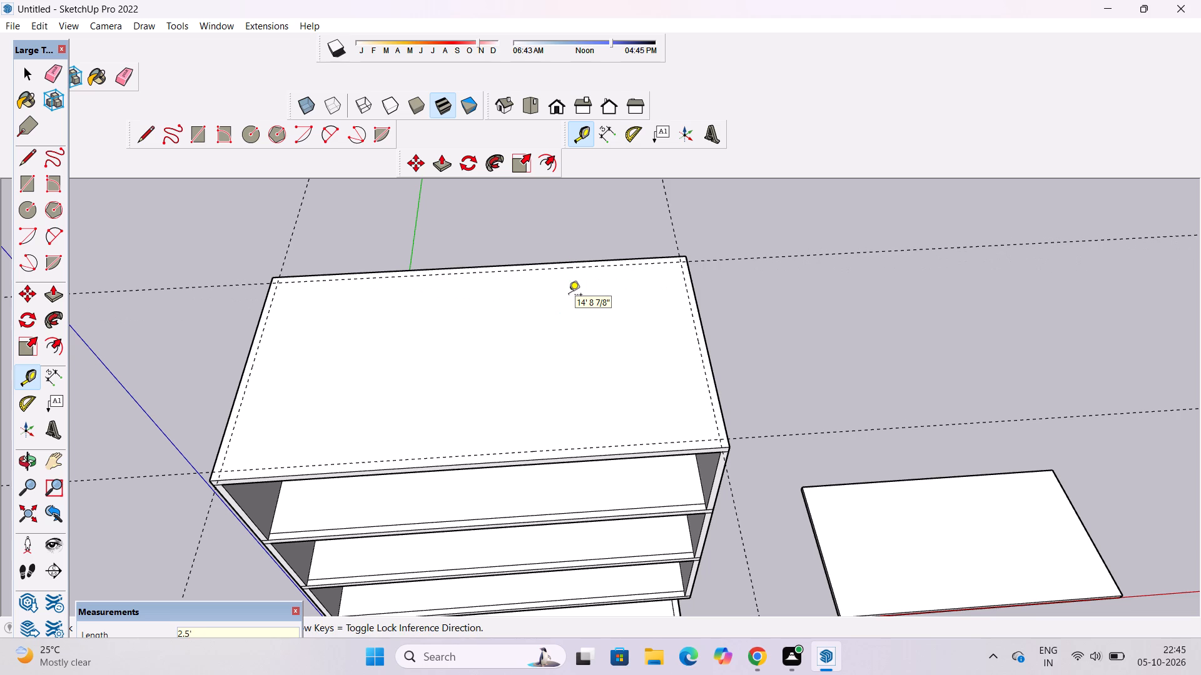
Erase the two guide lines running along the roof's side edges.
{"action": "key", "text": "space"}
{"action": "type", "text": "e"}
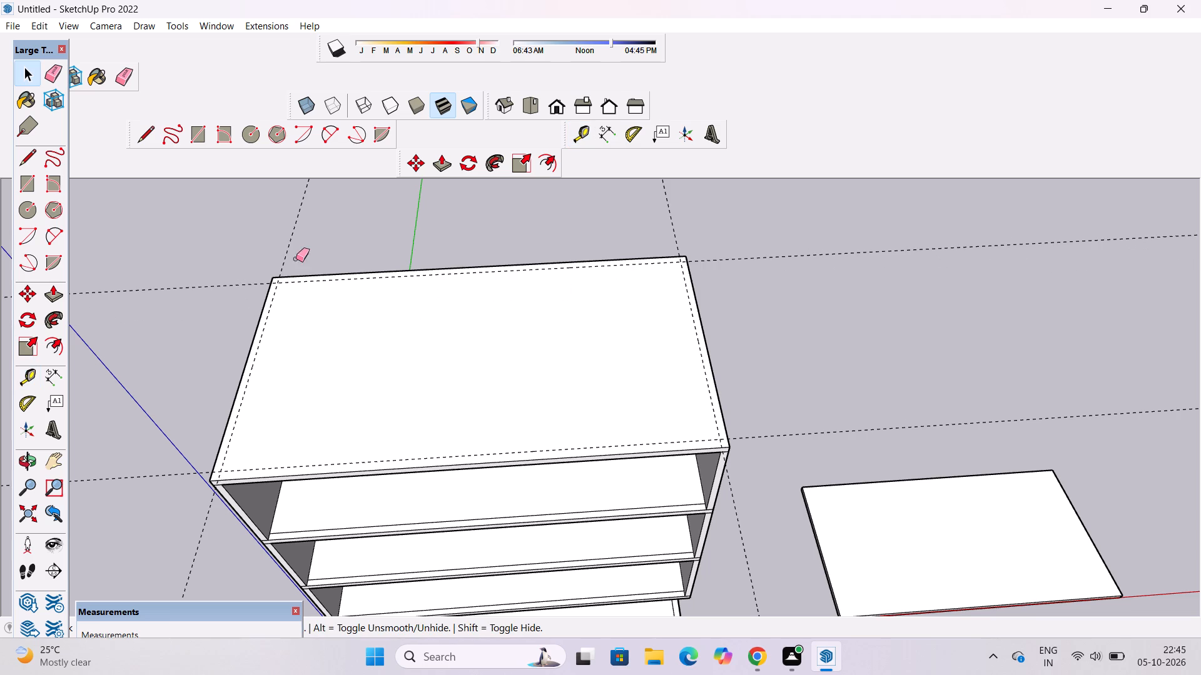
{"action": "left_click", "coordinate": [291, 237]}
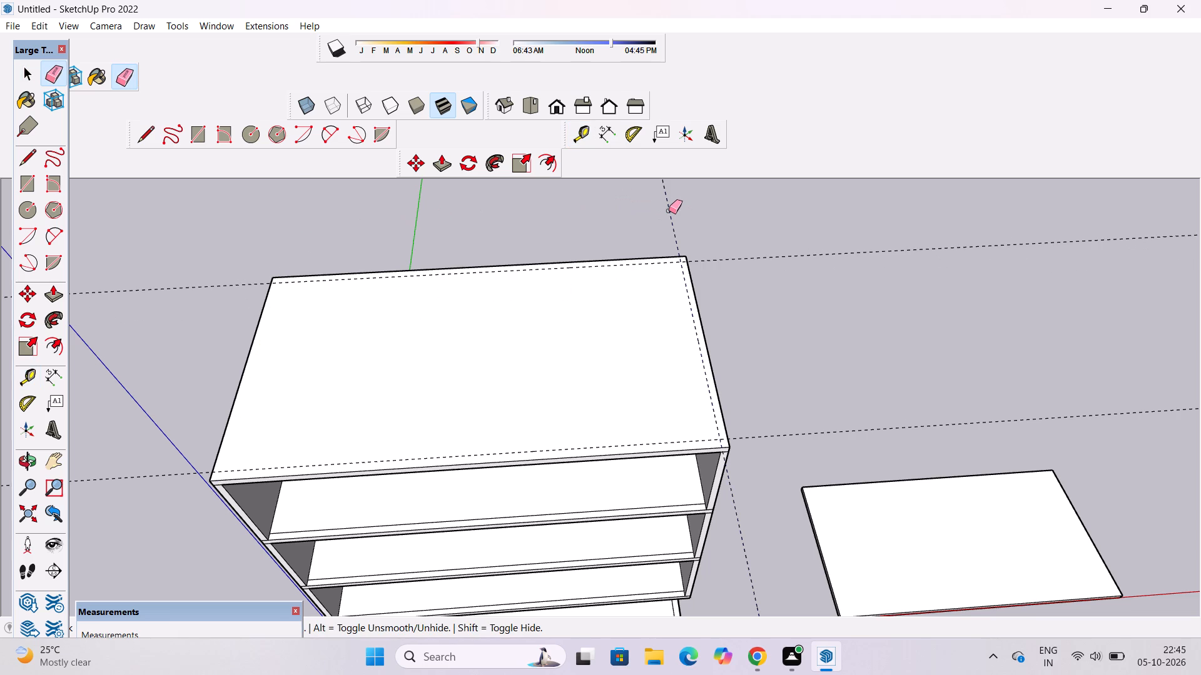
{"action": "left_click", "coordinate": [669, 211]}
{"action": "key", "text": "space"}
Place guide lines on the roof 2.5' in from each of its two side edges.
{"action": "type", "text": "t"}
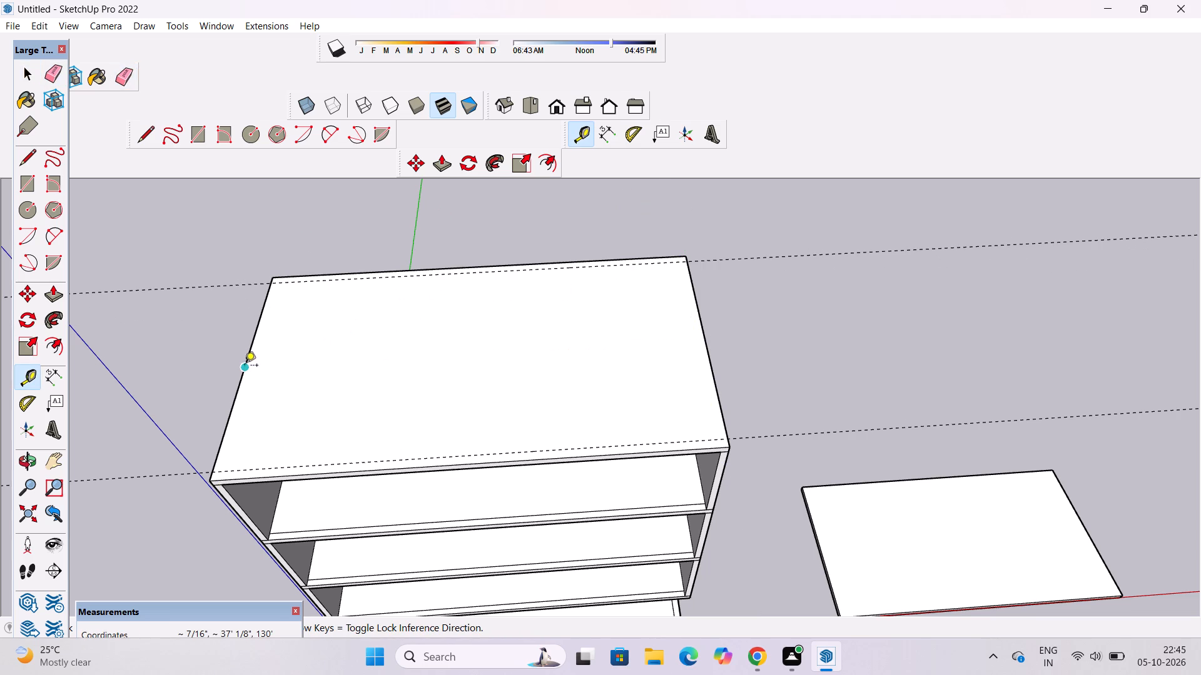
{"action": "left_click", "coordinate": [245, 368]}
{"action": "type", "text": "2.5'"}
{"action": "key", "text": "Return"}
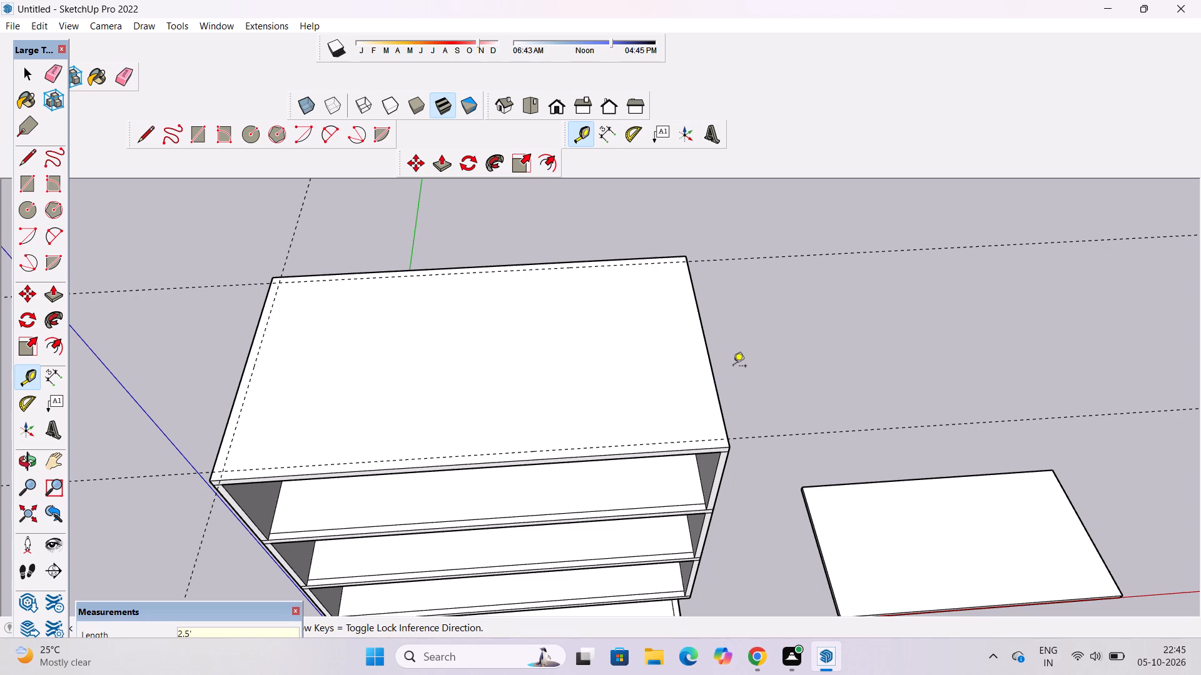
{"action": "left_click", "coordinate": [703, 325]}
{"action": "type", "text": "2.5'"}
{"action": "key", "text": "Return"}
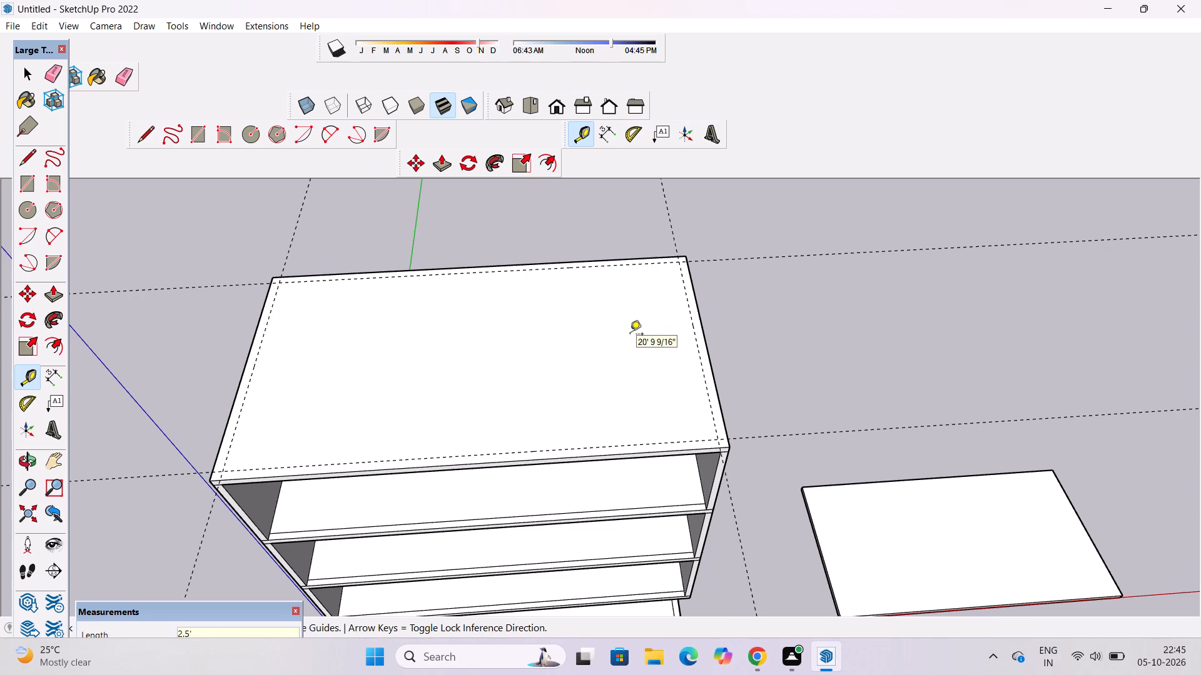
Draw a rectangle on the roof between the opposite intersections of the four inset guide lines.
{"action": "key", "text": "r"}
{"action": "scroll", "coordinate": [602, 322], "scroll_direction": "down", "scroll_amount": 2}
{"action": "scroll", "coordinate": [354, 276], "scroll_direction": "up", "scroll_amount": 3}
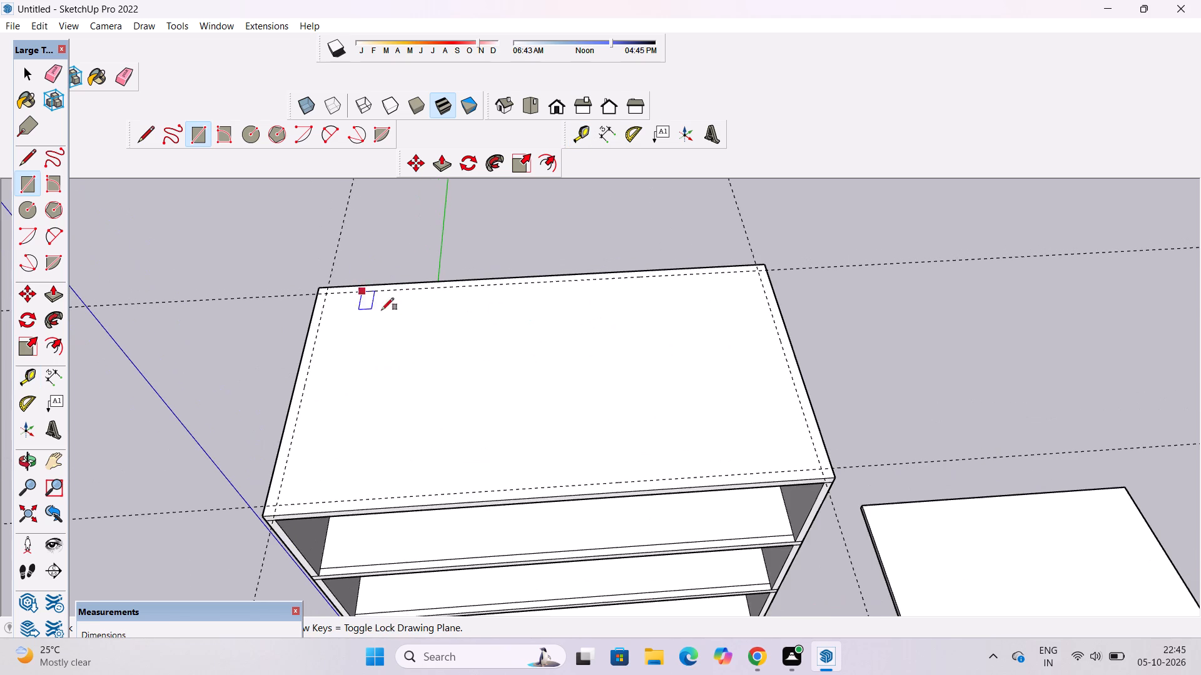
{"action": "scroll", "coordinate": [859, 269], "scroll_direction": "down", "scroll_amount": 4}
{"action": "scroll", "coordinate": [843, 352], "scroll_direction": "up", "scroll_amount": 5}
{"action": "scroll", "coordinate": [760, 337], "scroll_direction": "up", "scroll_amount": 1}
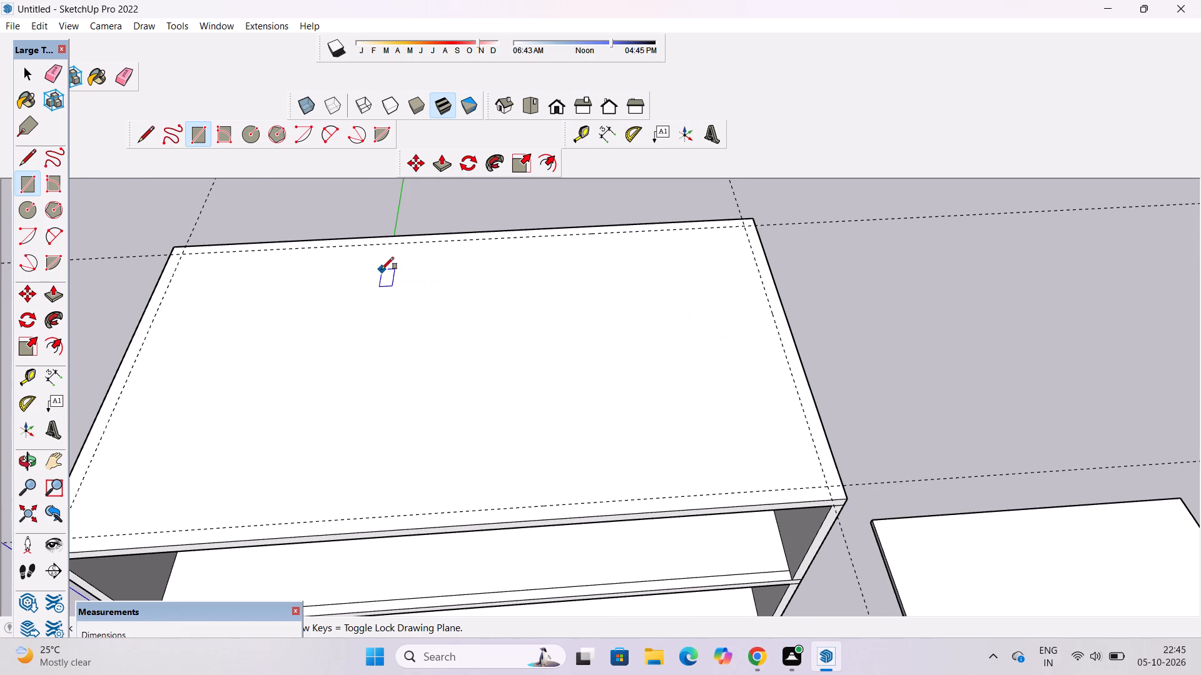
{"action": "scroll", "coordinate": [307, 254], "scroll_direction": "down", "scroll_amount": 4}
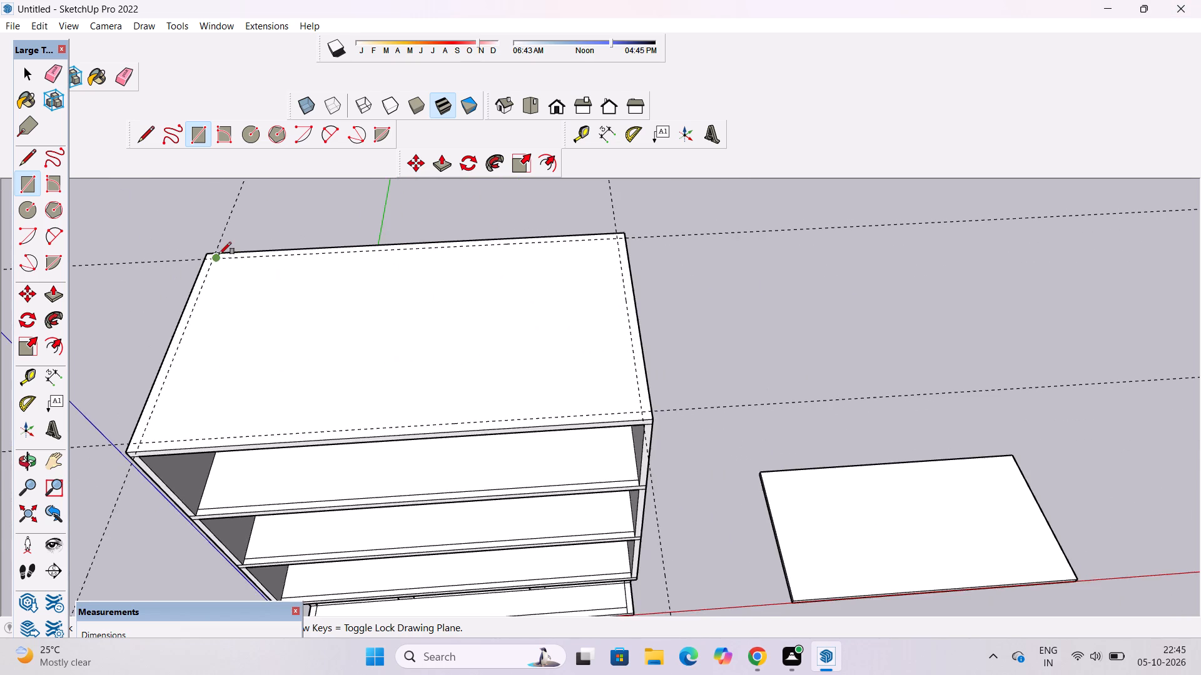
{"action": "scroll", "coordinate": [219, 254], "scroll_direction": "up", "scroll_amount": 4}
{"action": "left_click", "coordinate": [208, 260]}
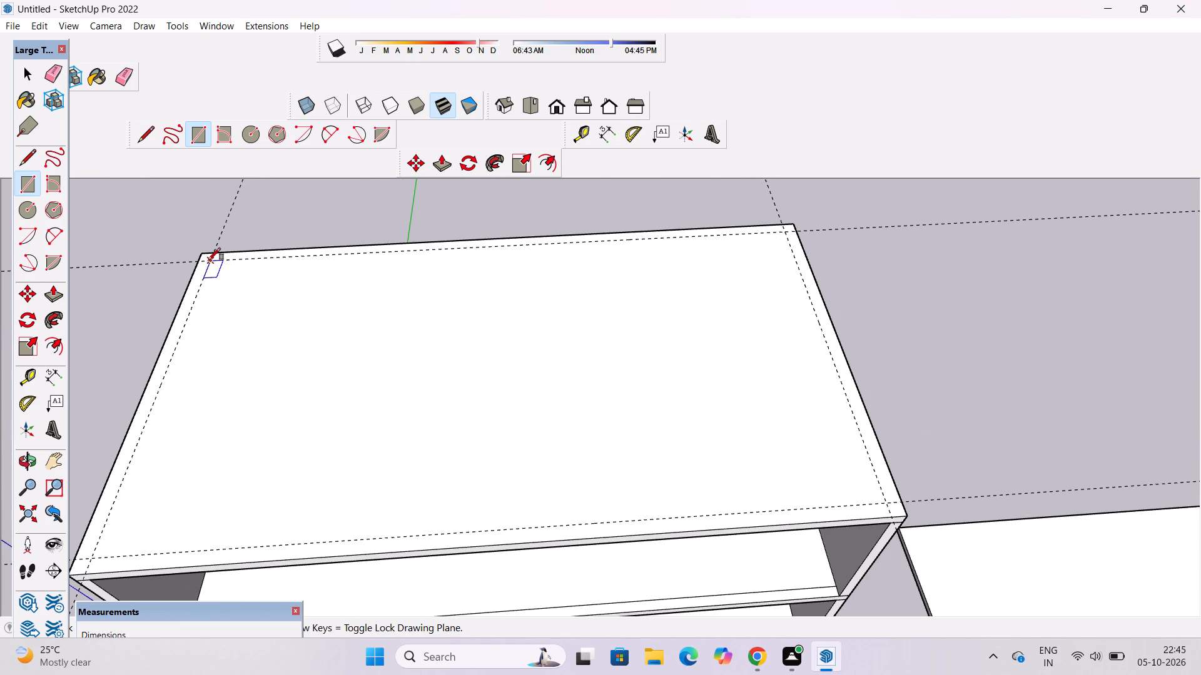
{"action": "scroll", "coordinate": [208, 260], "scroll_direction": "down", "scroll_amount": 5}
{"action": "scroll", "coordinate": [549, 412], "scroll_direction": "up", "scroll_amount": 8}
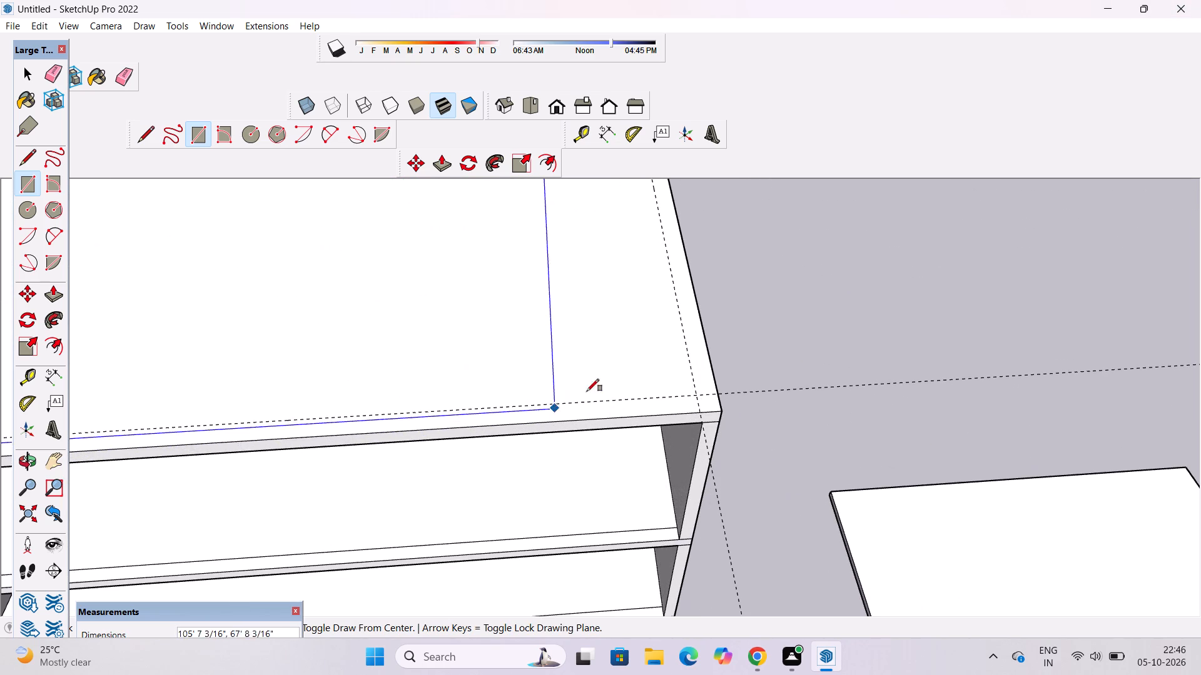
{"action": "left_click", "coordinate": [698, 395]}
{"action": "scroll", "coordinate": [691, 437], "scroll_direction": "down", "scroll_amount": 4}
{"action": "key", "text": "space"}
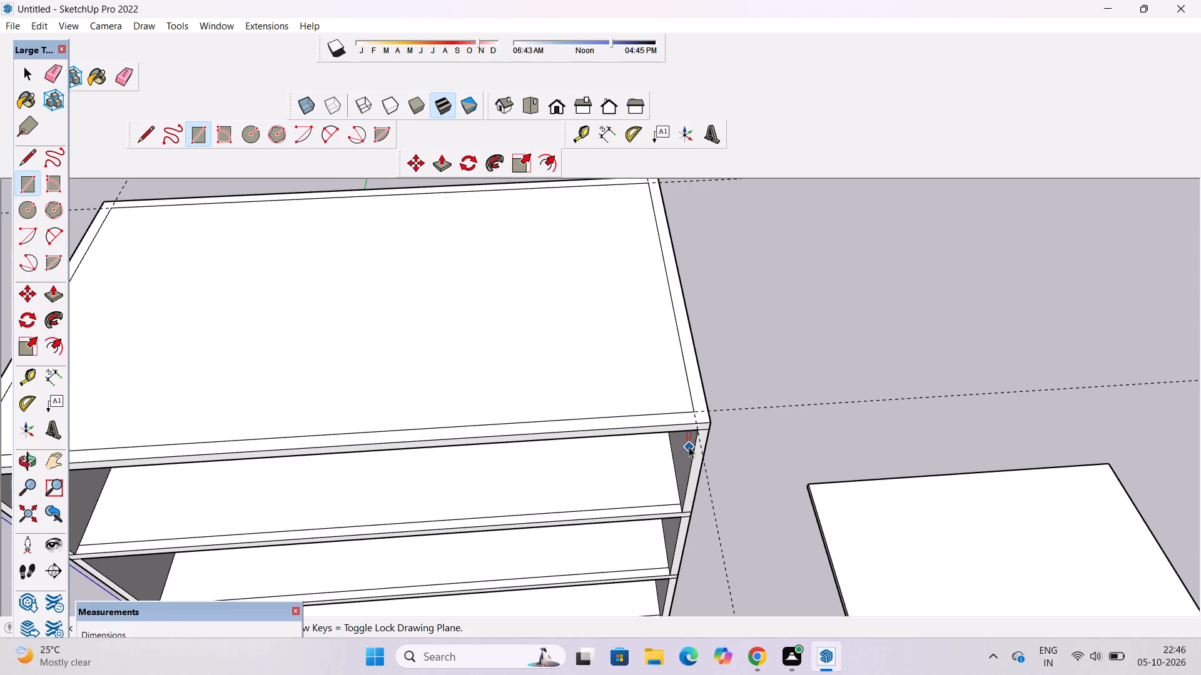
Erase all four guide lines around the roof, keeping the inset rectangle.
{"action": "type", "text": "e"}
{"action": "scroll", "coordinate": [674, 444], "scroll_direction": "down", "scroll_amount": 6}
{"action": "left_click_drag", "start_coordinate": [790, 387], "coordinate": [757, 444]}
{"action": "left_click_drag", "start_coordinate": [644, 249], "coordinate": [662, 261]}
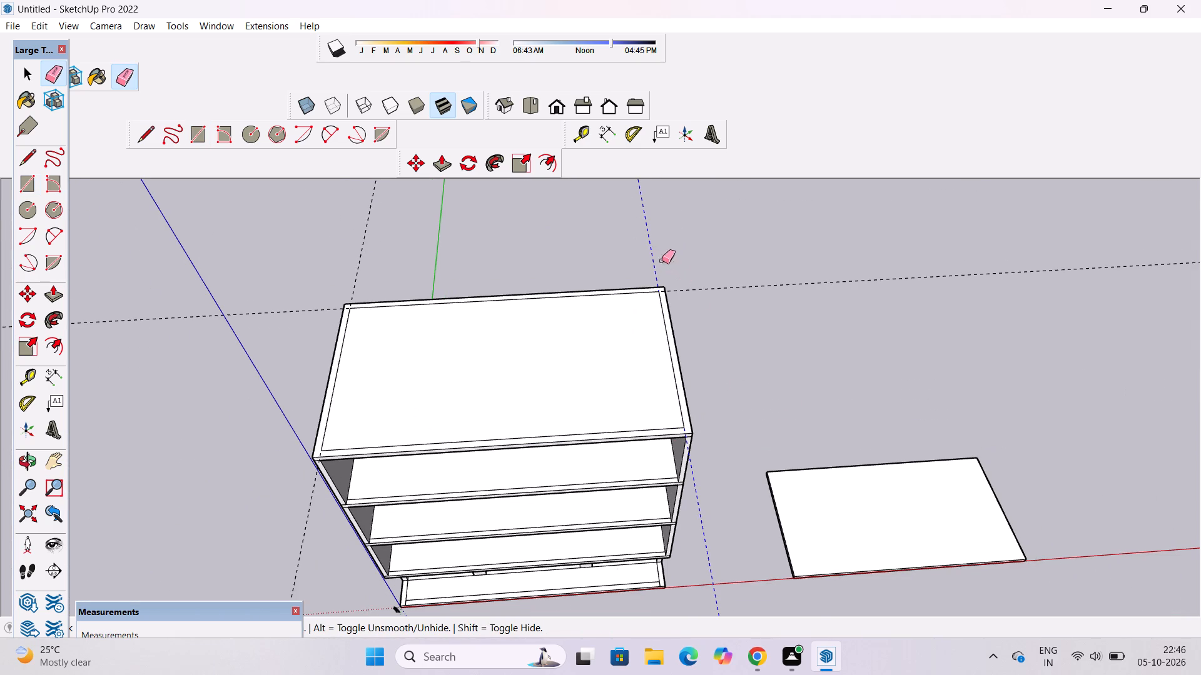
{"action": "left_click_drag", "start_coordinate": [662, 261], "coordinate": [701, 302]}
{"action": "left_click", "coordinate": [365, 229]}
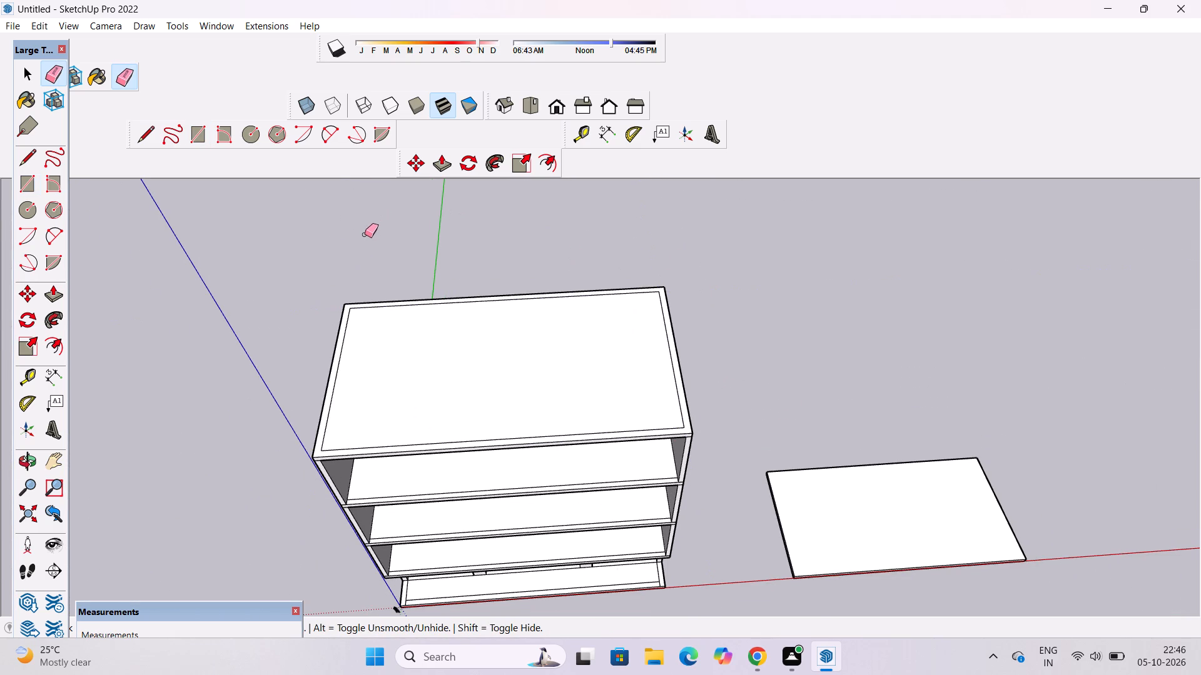
Examine the roof's inset rectangle border and the building's open front from several angles.
{"action": "key", "text": "space"}
{"action": "key", "text": "o"}
{"action": "left_click_drag", "start_coordinate": [438, 357], "coordinate": [438, 306]}
{"action": "scroll", "coordinate": [438, 299], "scroll_direction": "down", "scroll_amount": 4}
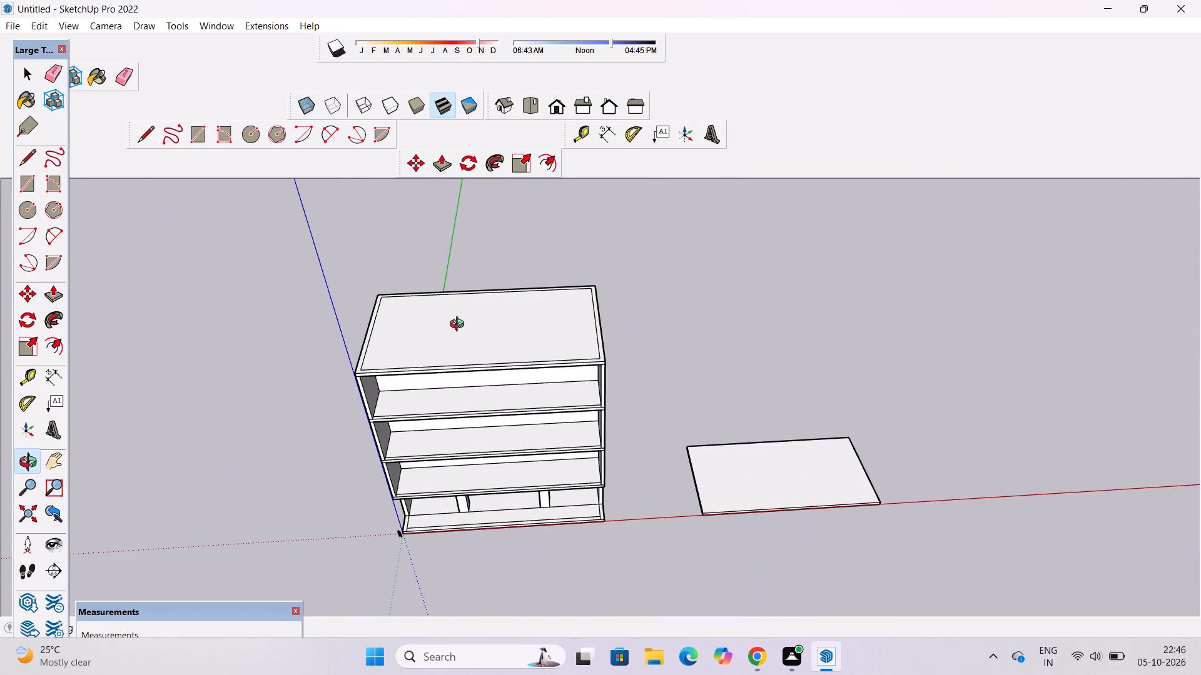
{"action": "scroll", "coordinate": [460, 329], "scroll_direction": "up", "scroll_amount": 1}
{"action": "left_click", "coordinate": [460, 329], "text": "shift"}
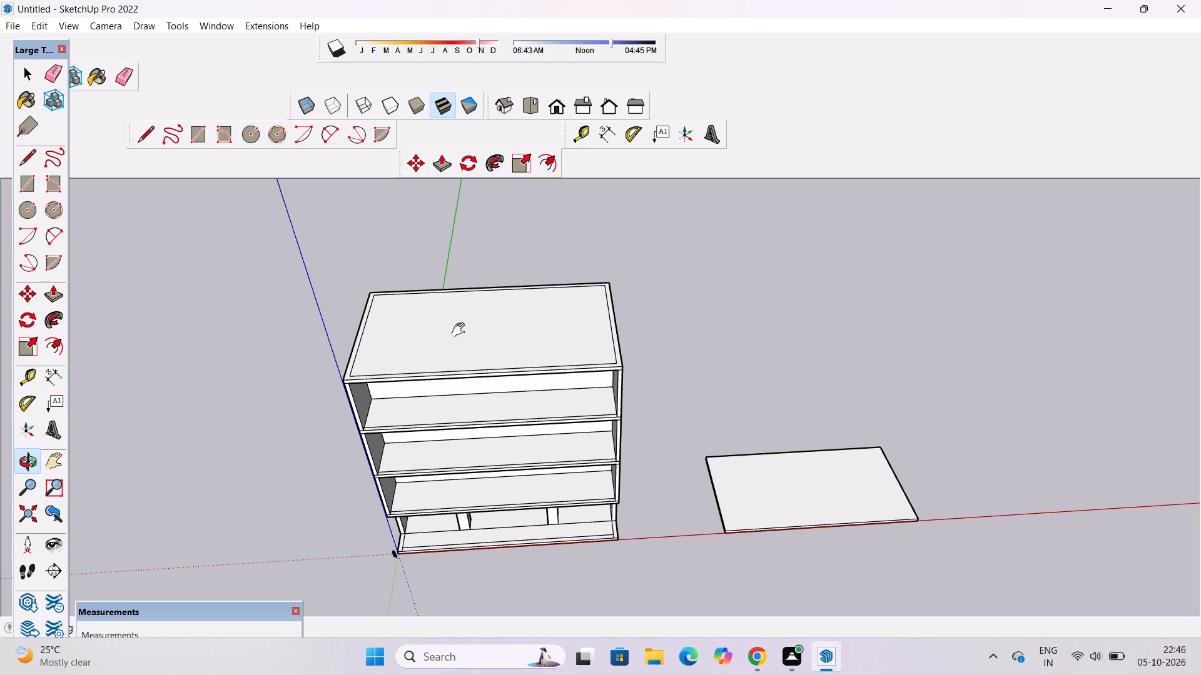
{"action": "left_click_drag", "start_coordinate": [468, 352], "coordinate": [474, 377]}
{"action": "left_click_drag", "start_coordinate": [471, 388], "coordinate": [524, 358], "text": "shift"}
{"action": "left_click_drag", "start_coordinate": [517, 383], "coordinate": [513, 422]}
{"action": "scroll", "coordinate": [427, 393], "scroll_direction": "up", "scroll_amount": 5}
{"action": "left_click_drag", "start_coordinate": [419, 390], "coordinate": [418, 401], "text": "shift"}
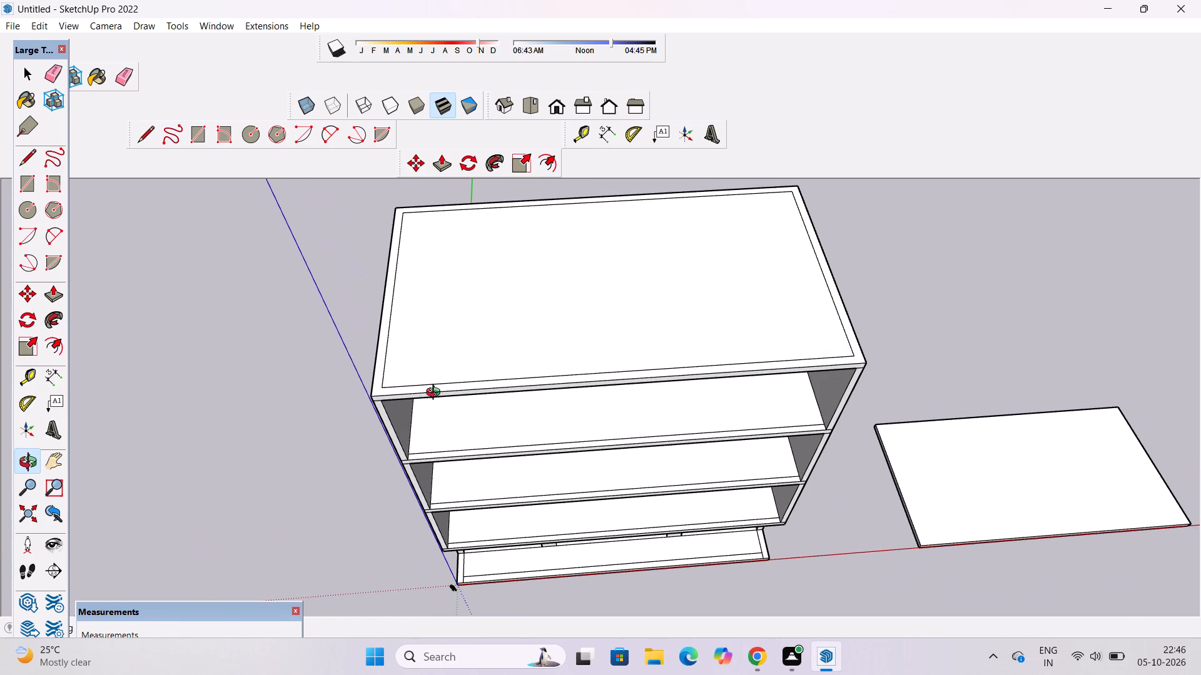
{"action": "scroll", "coordinate": [420, 344], "scroll_direction": "up", "scroll_amount": 3}
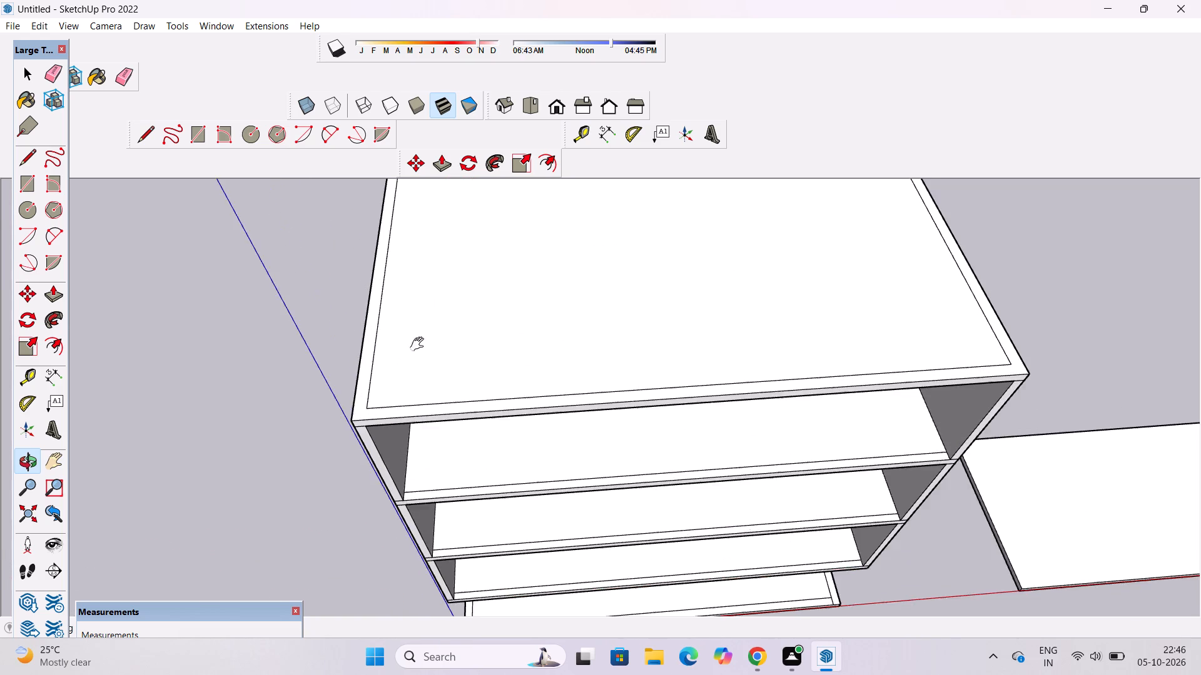
{"action": "left_click_drag", "start_coordinate": [420, 351], "coordinate": [209, 286], "text": "shift"}
{"action": "scroll", "coordinate": [210, 289], "scroll_direction": "down", "scroll_amount": 4, "text": "shift"}
{"action": "left_click_drag", "start_coordinate": [225, 312], "coordinate": [465, 361], "text": "shift"}
{"action": "left_click_drag", "start_coordinate": [462, 364], "coordinate": [438, 372], "text": "shift"}
{"action": "left_click_drag", "start_coordinate": [438, 372], "coordinate": [427, 372]}
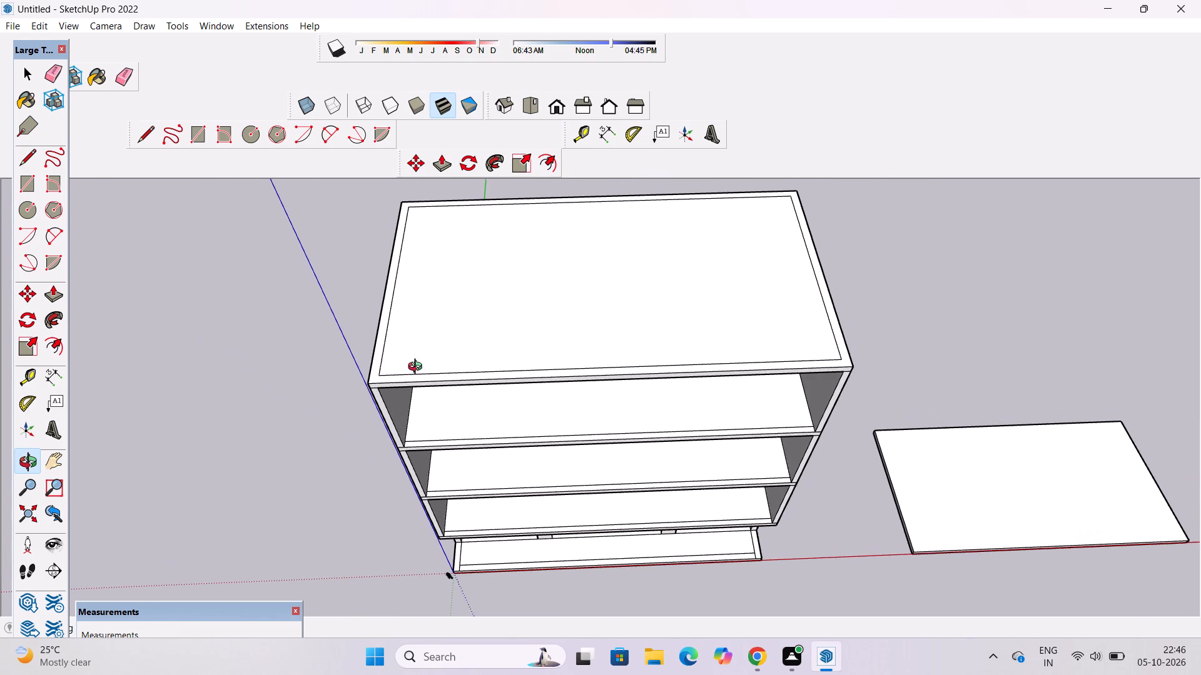
Draw a 2' 6" line from the inset rectangle's front corner nearest the origin straight to the roof's front edge.
{"action": "key", "text": "l"}
{"action": "scroll", "coordinate": [372, 364], "scroll_direction": "up", "scroll_amount": 18}
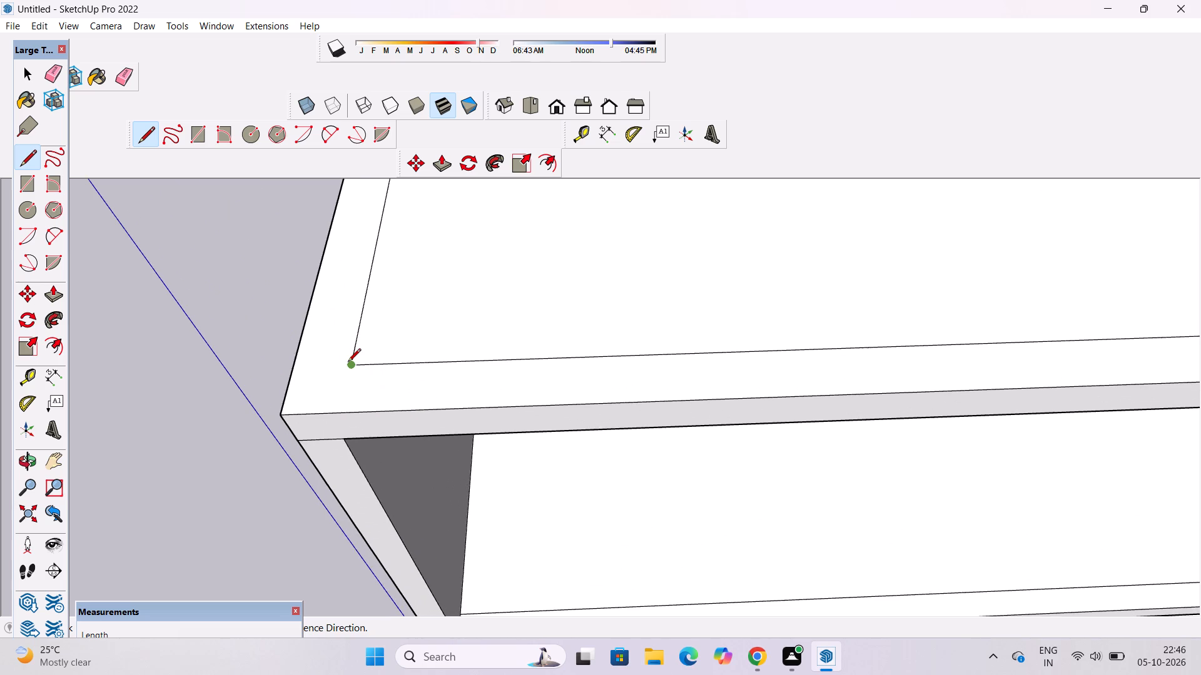
{"action": "left_click", "coordinate": [349, 366]}
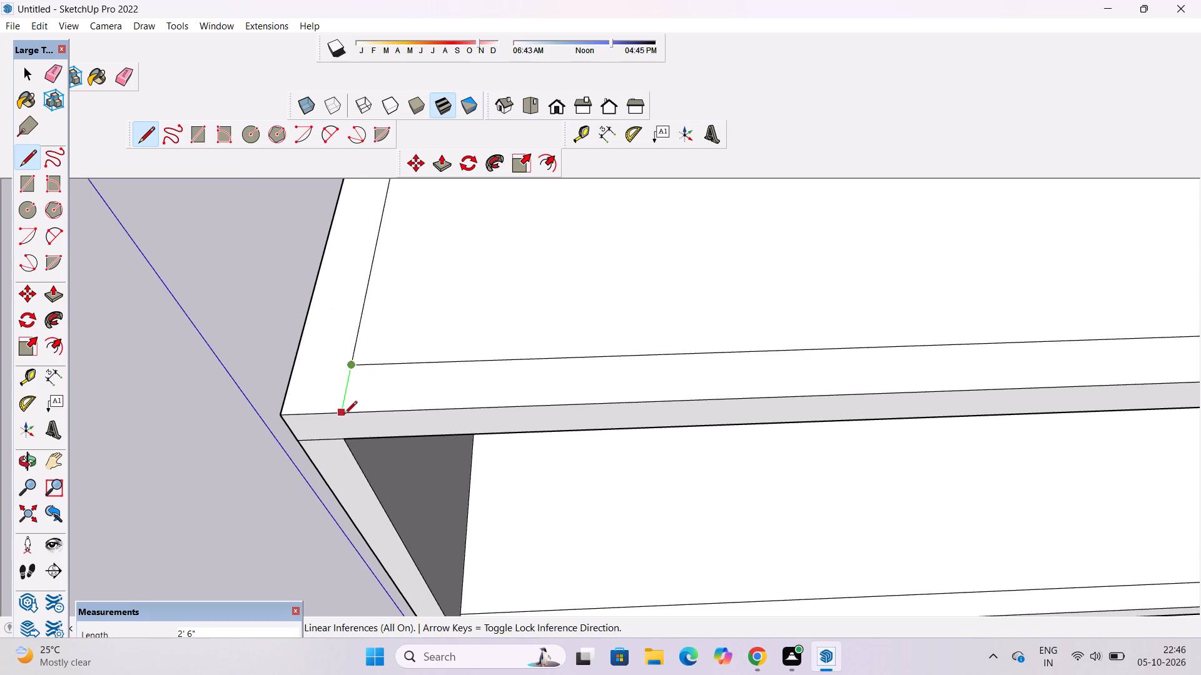
{"action": "left_click", "coordinate": [342, 416]}
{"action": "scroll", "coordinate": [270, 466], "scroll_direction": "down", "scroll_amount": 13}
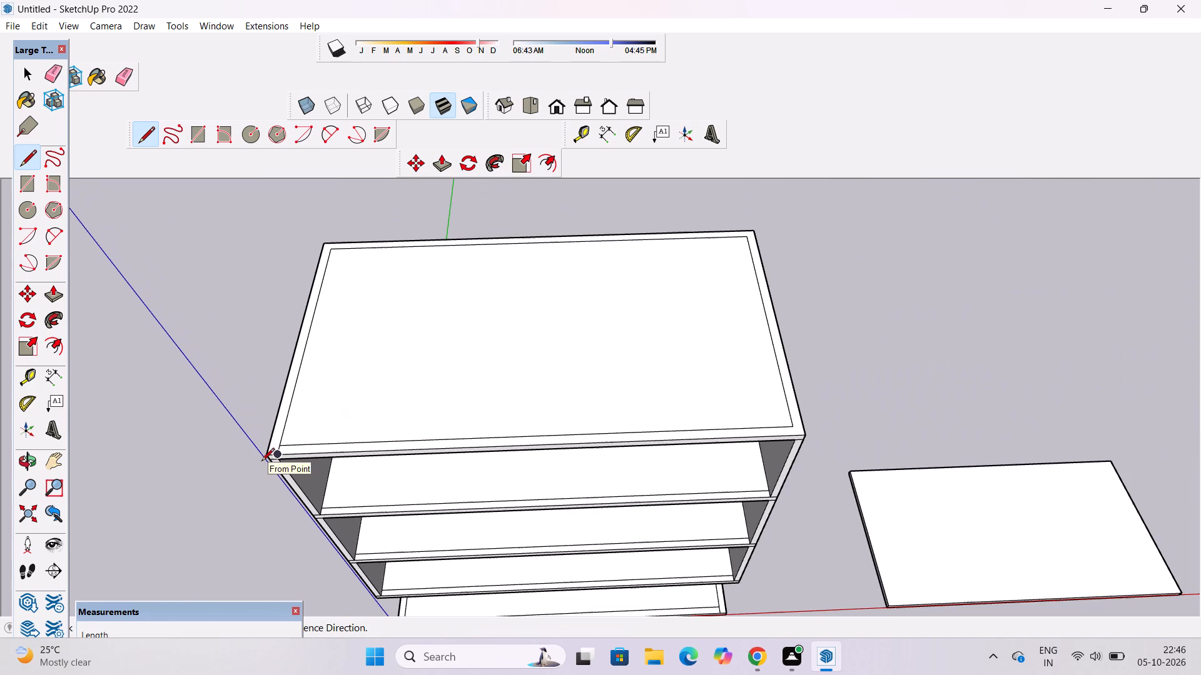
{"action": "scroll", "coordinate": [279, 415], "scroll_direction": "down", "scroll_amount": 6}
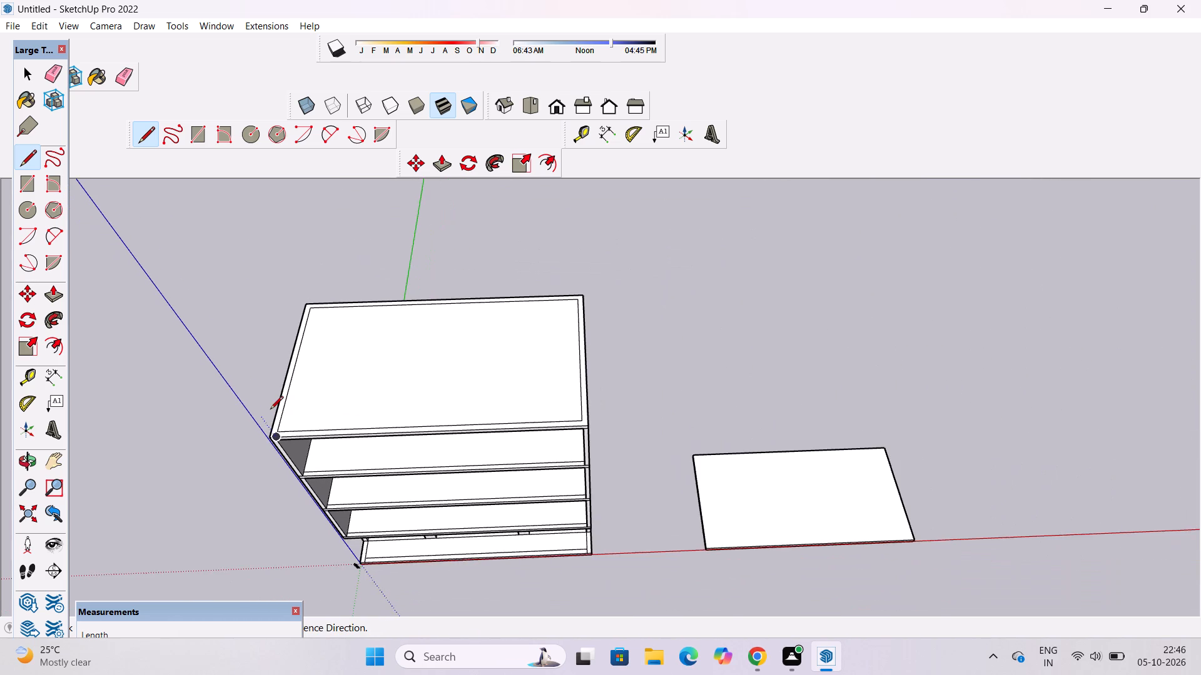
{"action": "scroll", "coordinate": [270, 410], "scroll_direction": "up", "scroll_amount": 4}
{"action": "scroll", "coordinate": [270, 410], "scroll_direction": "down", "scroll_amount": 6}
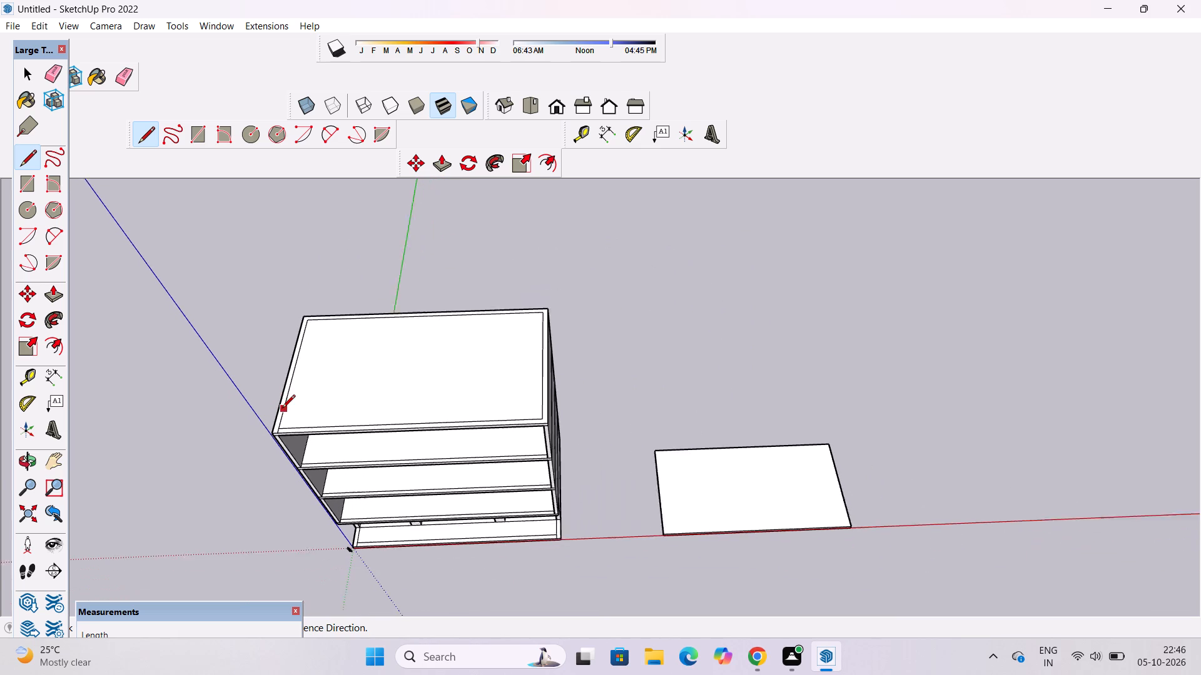
Examine the building's open front, roof and the side farthest from the origin from several angles.
{"action": "scroll", "coordinate": [282, 409], "scroll_direction": "down", "scroll_amount": 1}
{"action": "key", "text": "o"}
{"action": "left_click_drag", "start_coordinate": [417, 487], "coordinate": [415, 454]}
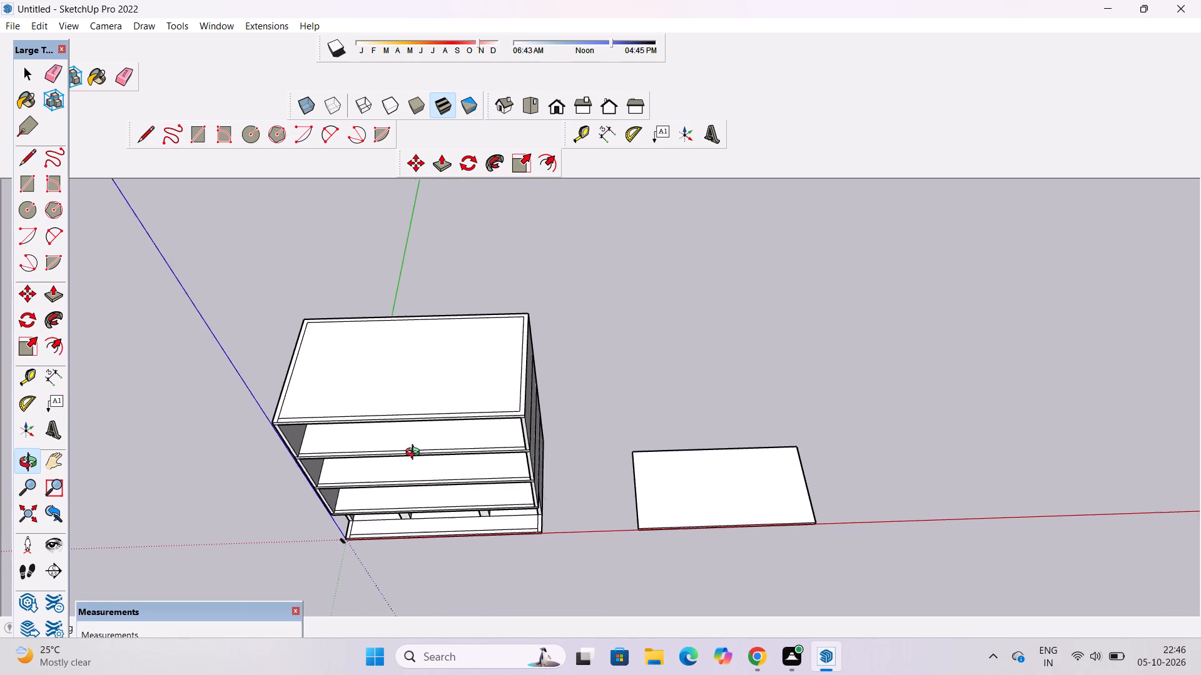
{"action": "left_click_drag", "start_coordinate": [415, 454], "coordinate": [421, 370]}
{"action": "left_click_drag", "start_coordinate": [411, 398], "coordinate": [523, 353], "text": "shift"}
{"action": "left_click_drag", "start_coordinate": [521, 449], "coordinate": [563, 298]}
{"action": "left_click_drag", "start_coordinate": [600, 338], "coordinate": [683, 376]}
{"action": "left_click_drag", "start_coordinate": [686, 377], "coordinate": [566, 390]}
{"action": "scroll", "coordinate": [566, 390], "scroll_direction": "up", "scroll_amount": 3}
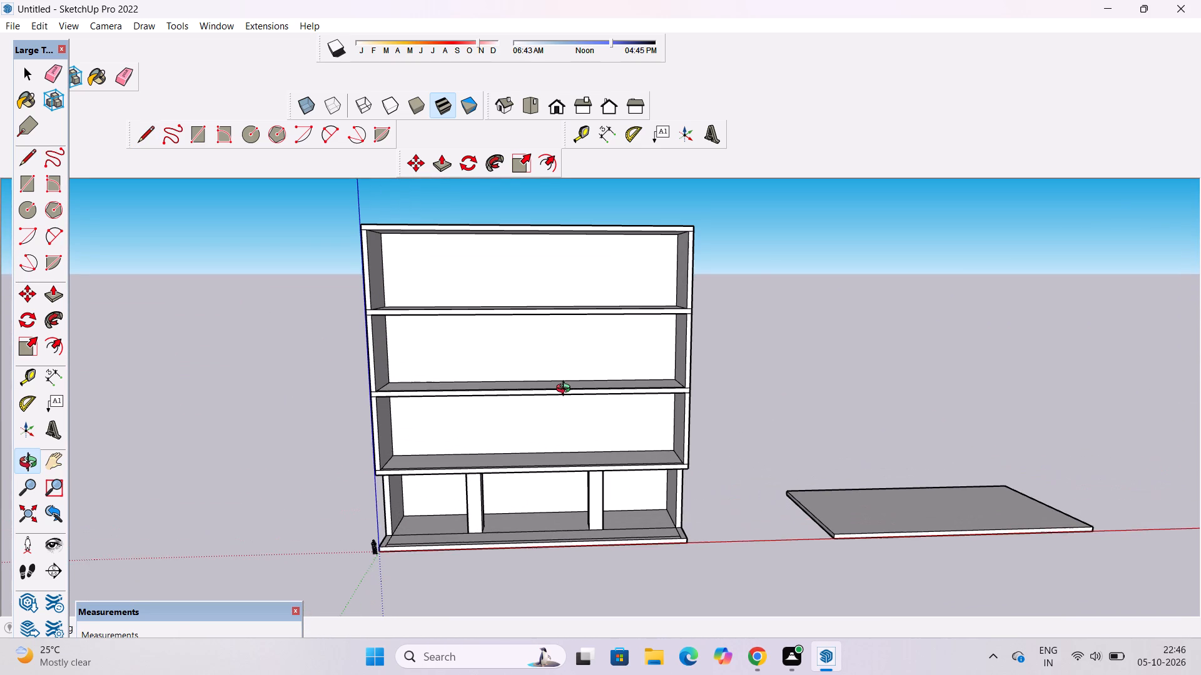
{"action": "scroll", "coordinate": [566, 390], "scroll_direction": "down", "scroll_amount": 2}
{"action": "scroll", "coordinate": [590, 369], "scroll_direction": "up", "scroll_amount": 2}
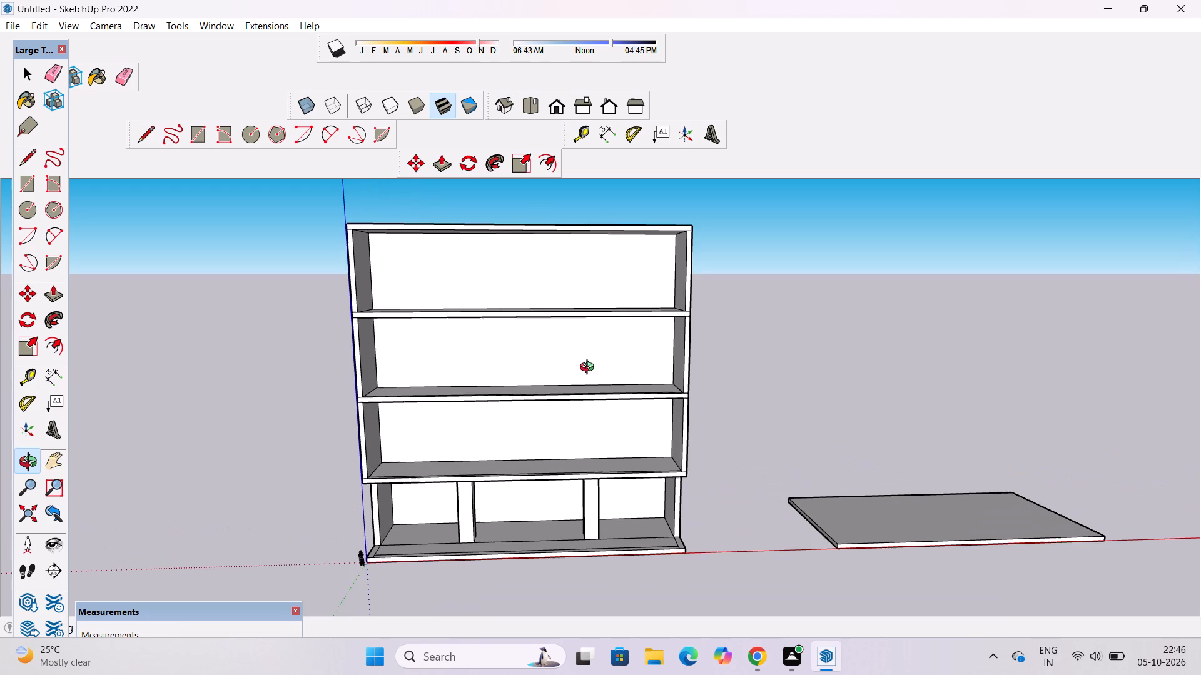
{"action": "scroll", "coordinate": [590, 369], "scroll_direction": "down", "scroll_amount": 2}
{"action": "triple_click", "coordinate": [598, 379]}
{"action": "left_click", "coordinate": [598, 381]}
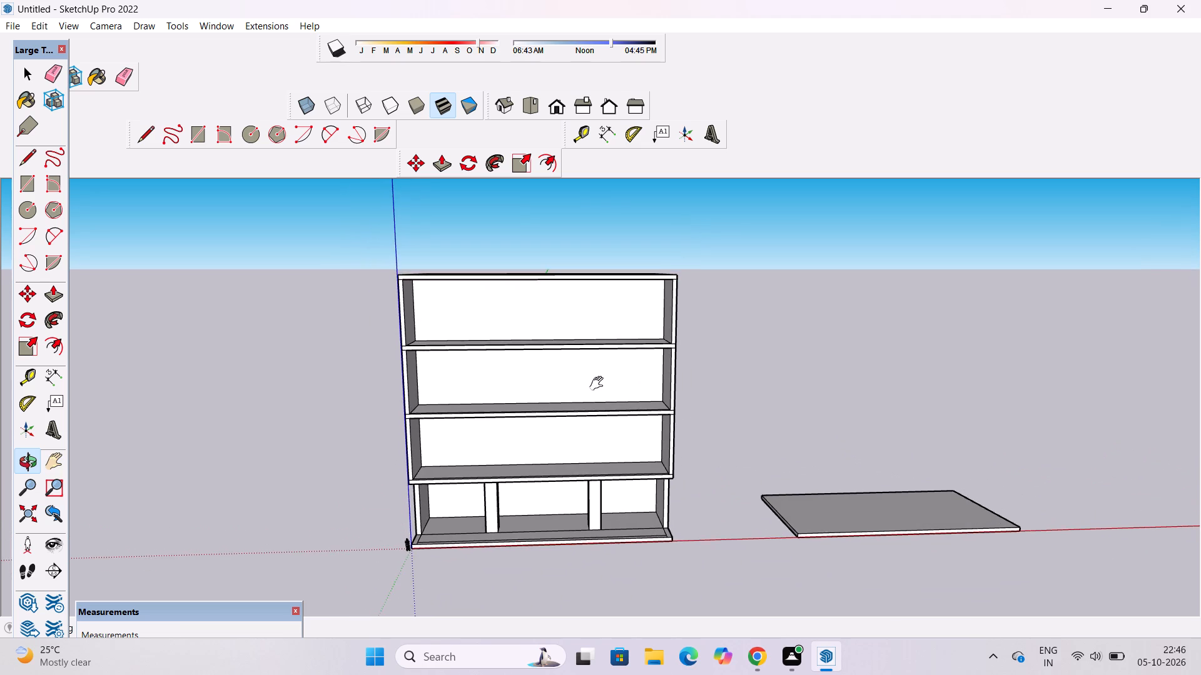
{"action": "left_click_drag", "start_coordinate": [624, 366], "coordinate": [482, 436]}
{"action": "scroll", "coordinate": [641, 350], "scroll_direction": "up", "scroll_amount": 4}
{"action": "left_click_drag", "start_coordinate": [687, 354], "coordinate": [581, 398]}
{"action": "left_click_drag", "start_coordinate": [554, 417], "coordinate": [493, 460], "text": "shift"}
{"action": "left_click_drag", "start_coordinate": [491, 460], "coordinate": [582, 442]}
{"action": "scroll", "coordinate": [603, 407], "scroll_direction": "up", "scroll_amount": 3}
{"action": "left_click_drag", "start_coordinate": [580, 411], "coordinate": [580, 396], "text": "shift"}
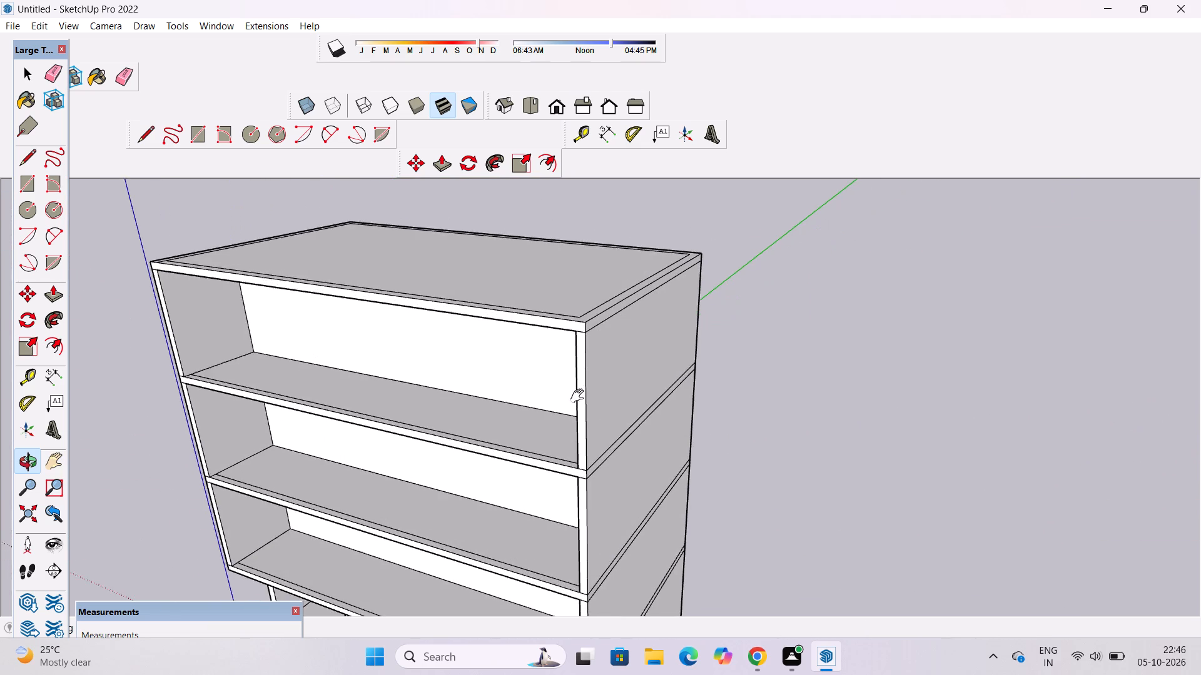
{"action": "left_click_drag", "start_coordinate": [572, 424], "coordinate": [582, 389], "text": "shift"}
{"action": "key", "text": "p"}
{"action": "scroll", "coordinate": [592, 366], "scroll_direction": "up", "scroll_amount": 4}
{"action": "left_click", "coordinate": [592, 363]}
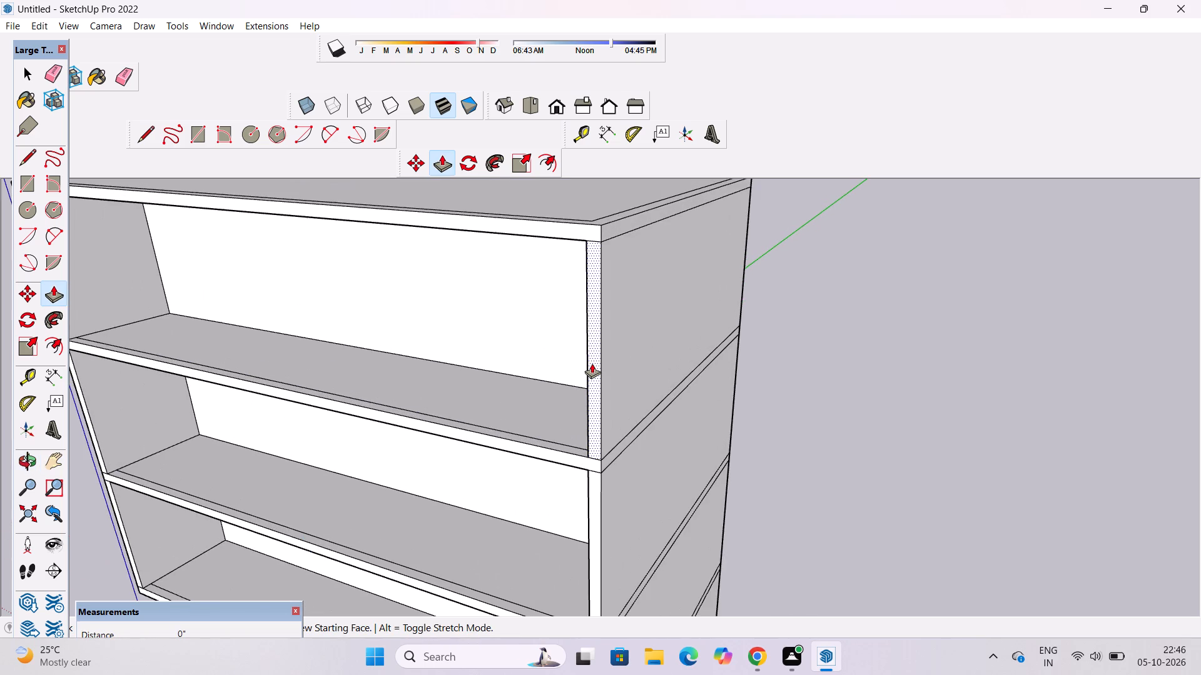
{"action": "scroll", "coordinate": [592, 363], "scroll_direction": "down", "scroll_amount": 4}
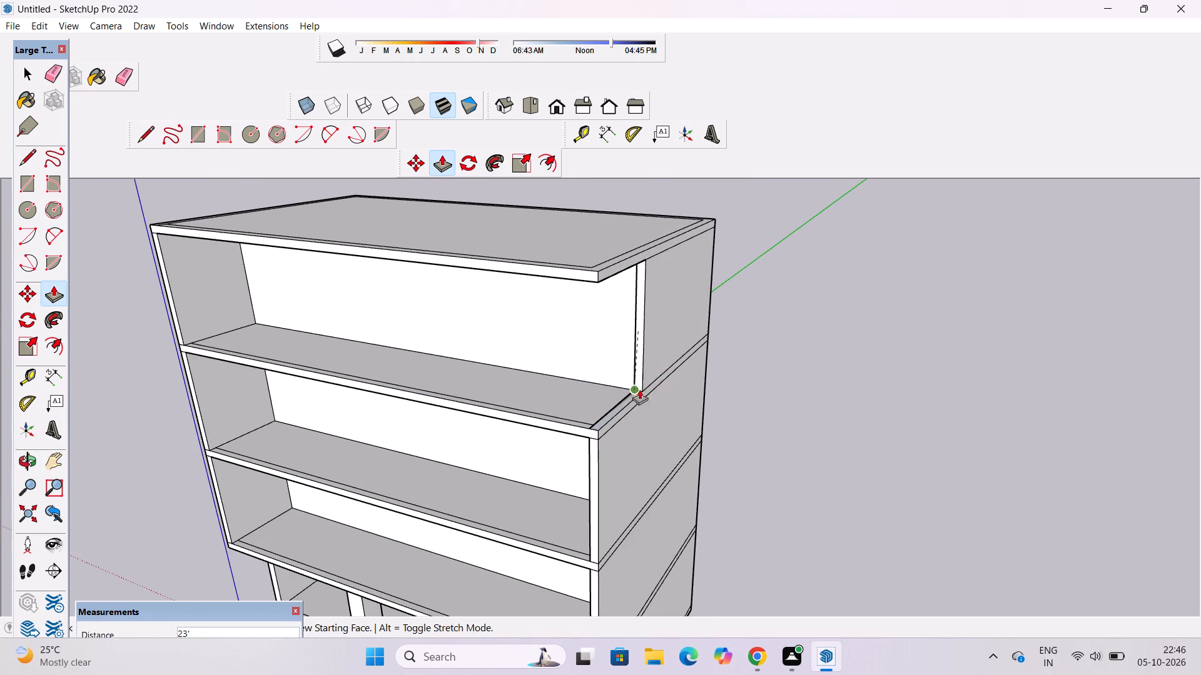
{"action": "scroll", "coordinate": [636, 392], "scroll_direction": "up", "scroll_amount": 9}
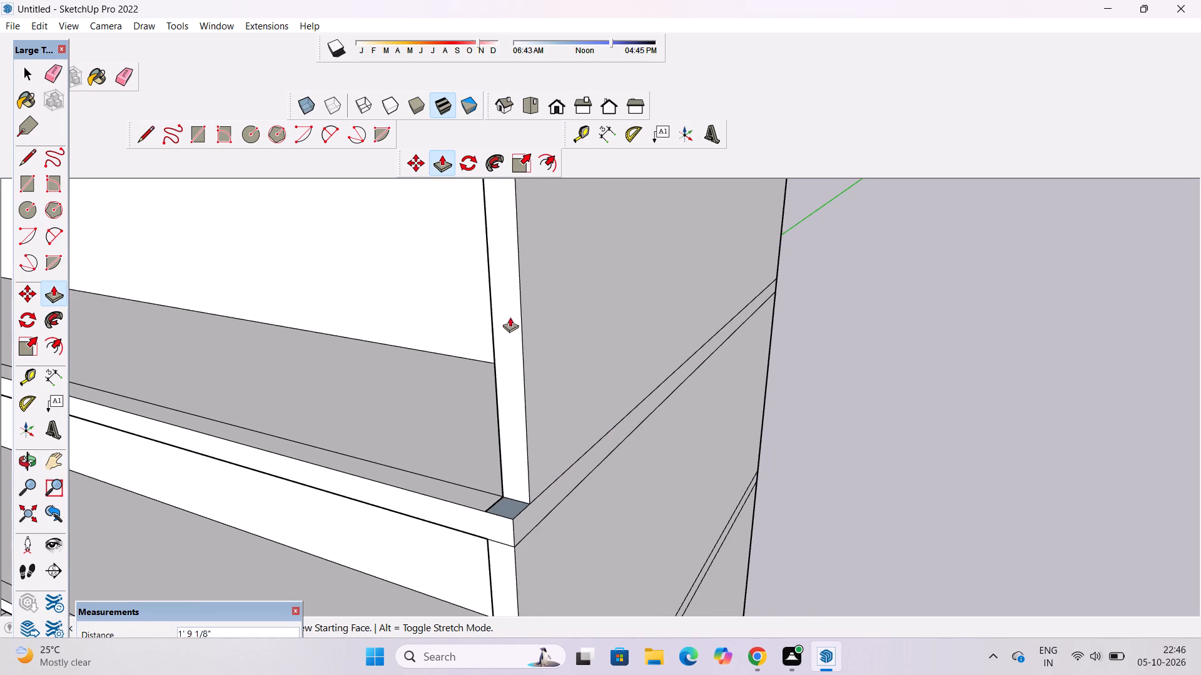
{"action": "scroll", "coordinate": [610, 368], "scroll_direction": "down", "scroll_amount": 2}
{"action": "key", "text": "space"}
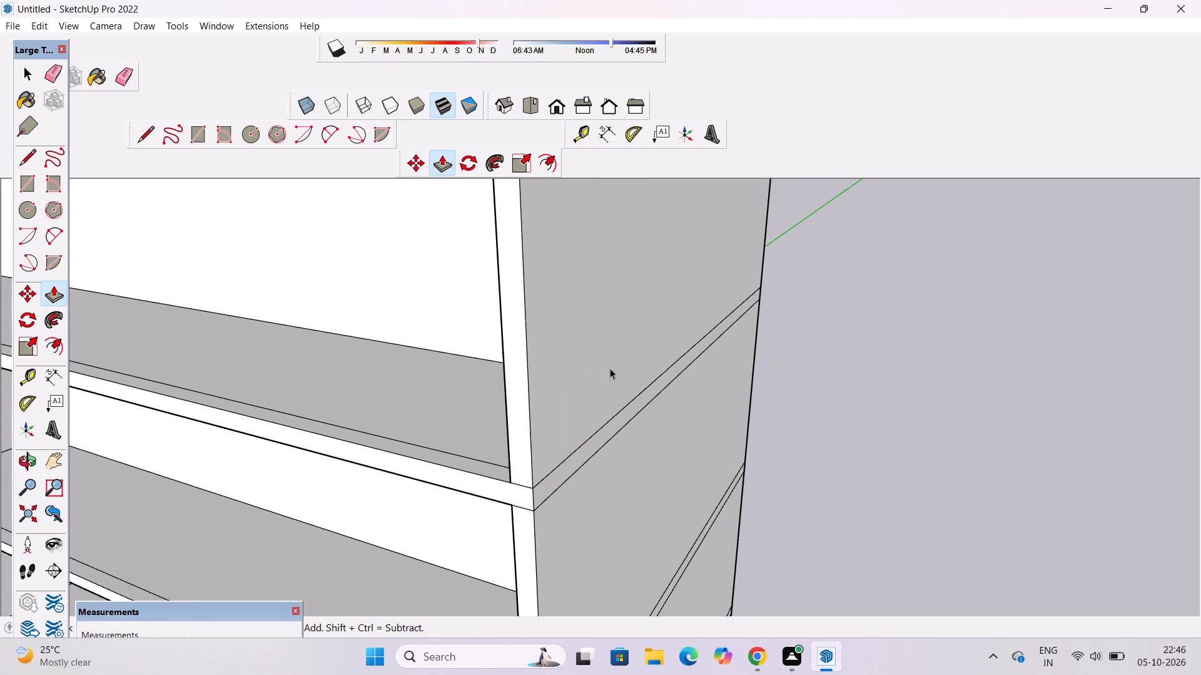
Push the front edge face of the top storey's side wall, on the side away from the origin, back 23'.
{"action": "scroll", "coordinate": [525, 388], "scroll_direction": "down", "scroll_amount": 4}
{"action": "left_click", "coordinate": [520, 386]}
{"action": "scroll", "coordinate": [520, 386], "scroll_direction": "down", "scroll_amount": 4}
{"action": "key", "text": "p"}
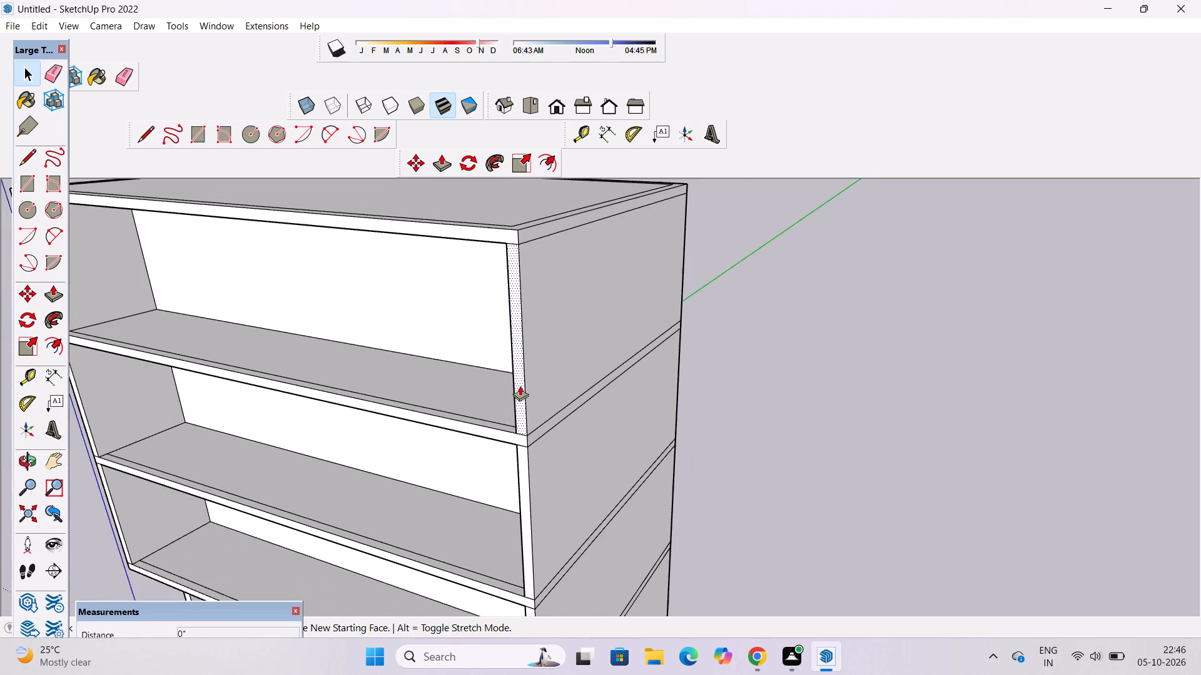
{"action": "left_click", "coordinate": [520, 386]}
{"action": "left_click", "coordinate": [549, 311]}
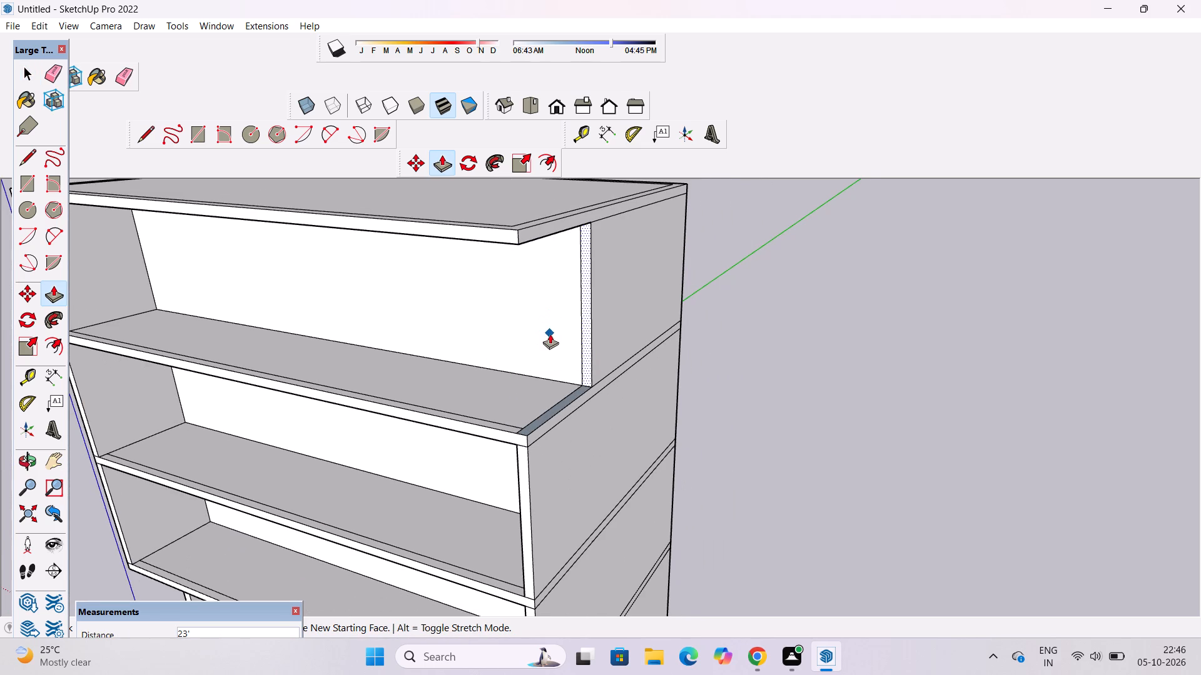
{"action": "key", "text": "space"}
Push the front edge face of the third storey's side wall back 23' to match the top storey's wall.
{"action": "scroll", "coordinate": [537, 452], "scroll_direction": "down", "scroll_amount": 5}
{"action": "scroll", "coordinate": [522, 510], "scroll_direction": "up", "scroll_amount": 5}
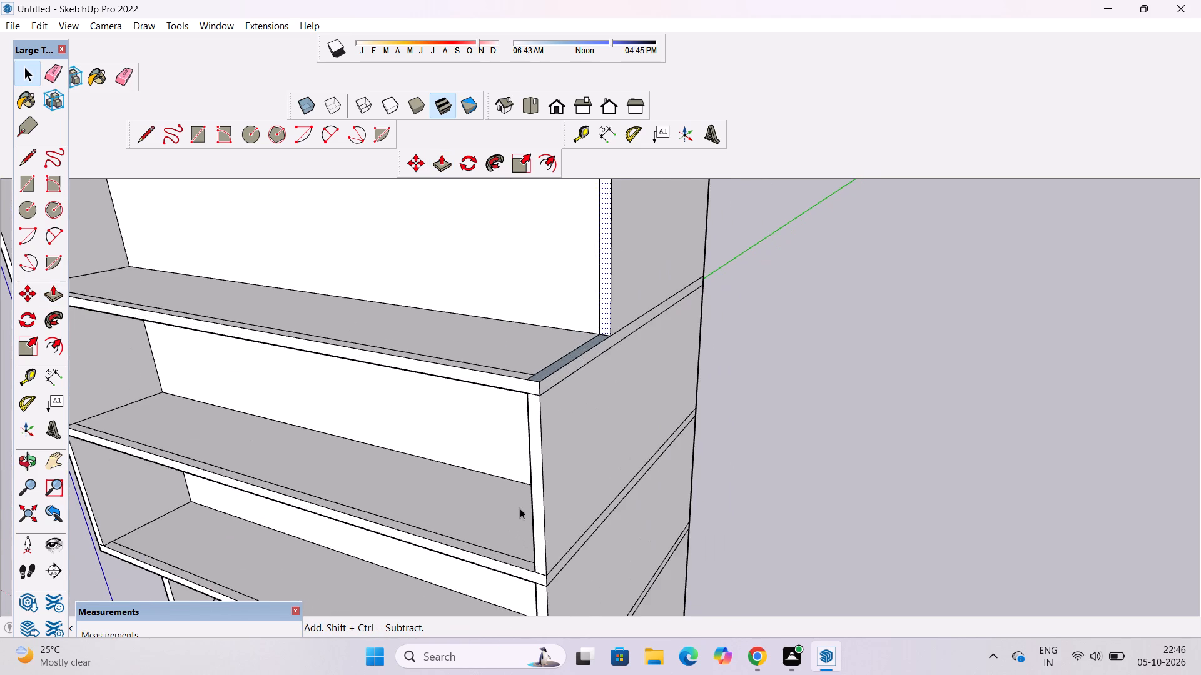
{"action": "scroll", "coordinate": [536, 466], "scroll_direction": "up", "scroll_amount": 5}
{"action": "left_click", "coordinate": [537, 454]}
{"action": "key", "text": "p"}
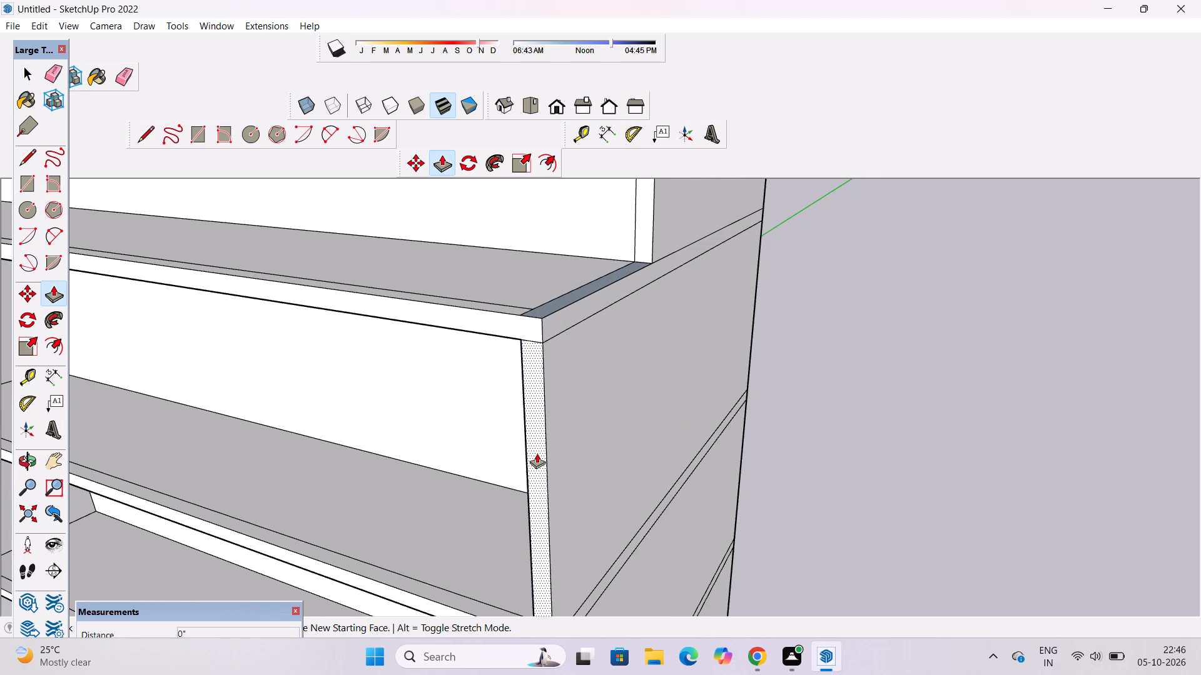
{"action": "left_click", "coordinate": [537, 453]}
{"action": "scroll", "coordinate": [537, 453], "scroll_direction": "down", "scroll_amount": 4}
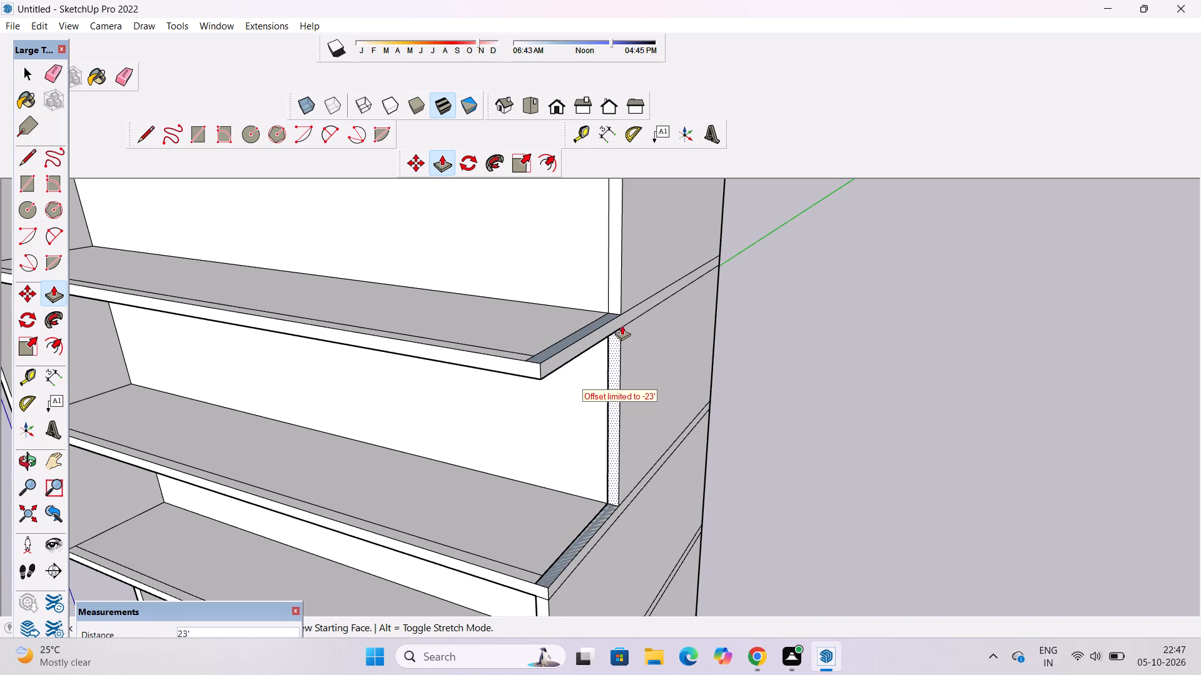
{"action": "left_click", "coordinate": [622, 324]}
{"action": "scroll", "coordinate": [567, 324], "scroll_direction": "down", "scroll_amount": 7}
{"action": "scroll", "coordinate": [572, 499], "scroll_direction": "up", "scroll_amount": 6}
{"action": "key", "text": "space"}
Push the front edge face of the second storey's side wall back 23' in line with the walls above.
{"action": "scroll", "coordinate": [565, 505], "scroll_direction": "up", "scroll_amount": 4}
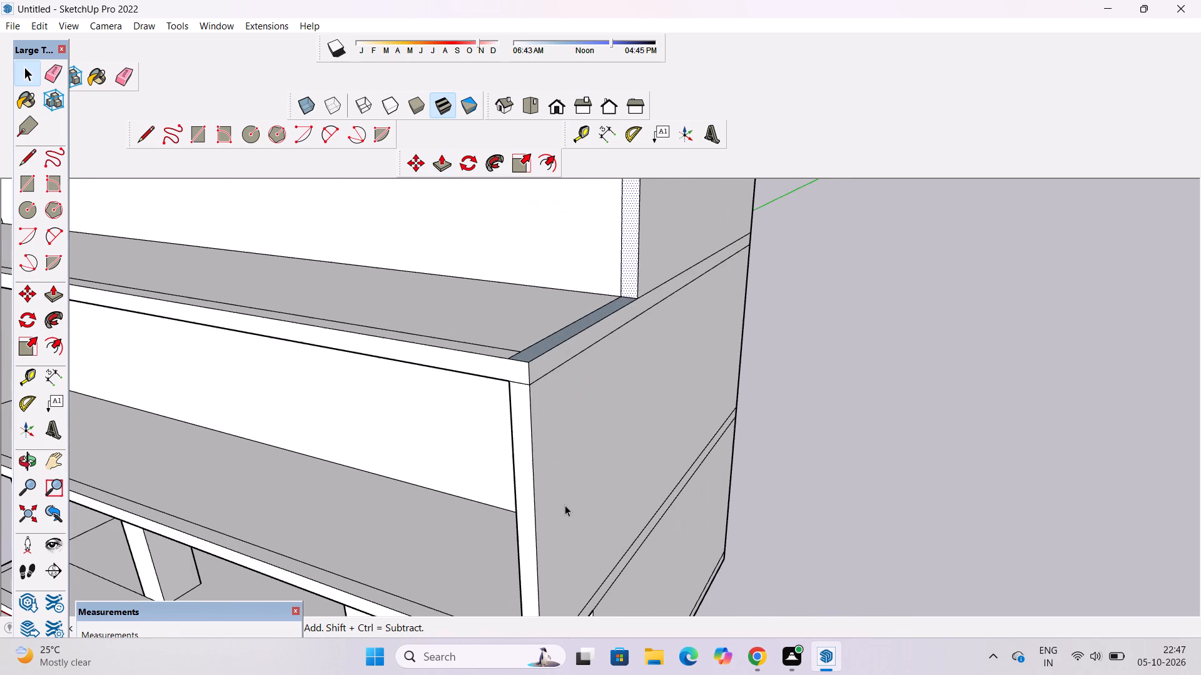
{"action": "left_click", "coordinate": [521, 421]}
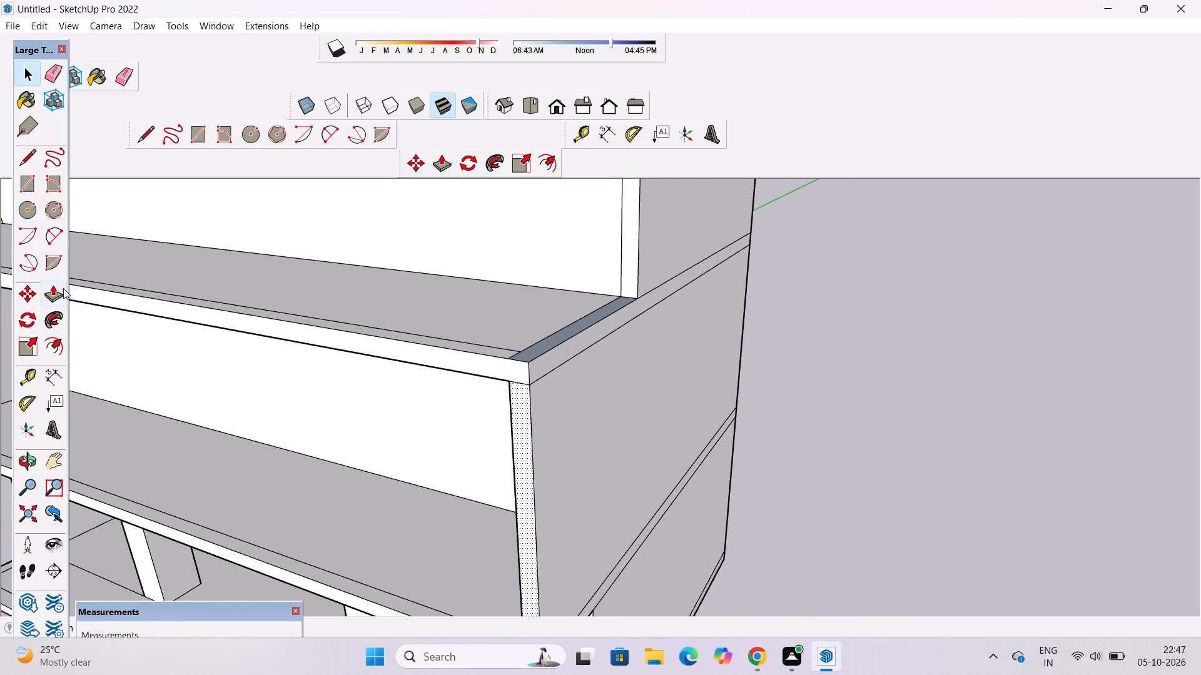
{"action": "left_click", "coordinate": [48, 293]}
{"action": "scroll", "coordinate": [111, 298], "scroll_direction": "down", "scroll_amount": 5}
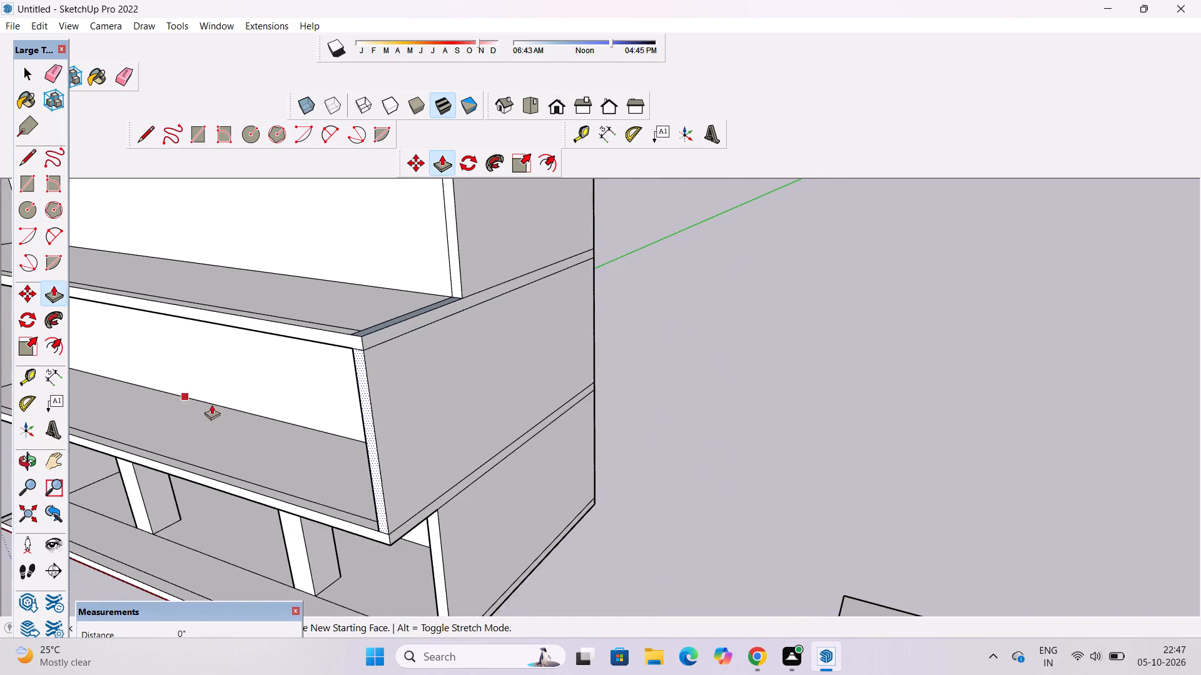
{"action": "scroll", "coordinate": [302, 419], "scroll_direction": "up", "scroll_amount": 4}
{"action": "left_click", "coordinate": [420, 340]}
{"action": "scroll", "coordinate": [464, 334], "scroll_direction": "down", "scroll_amount": 4}
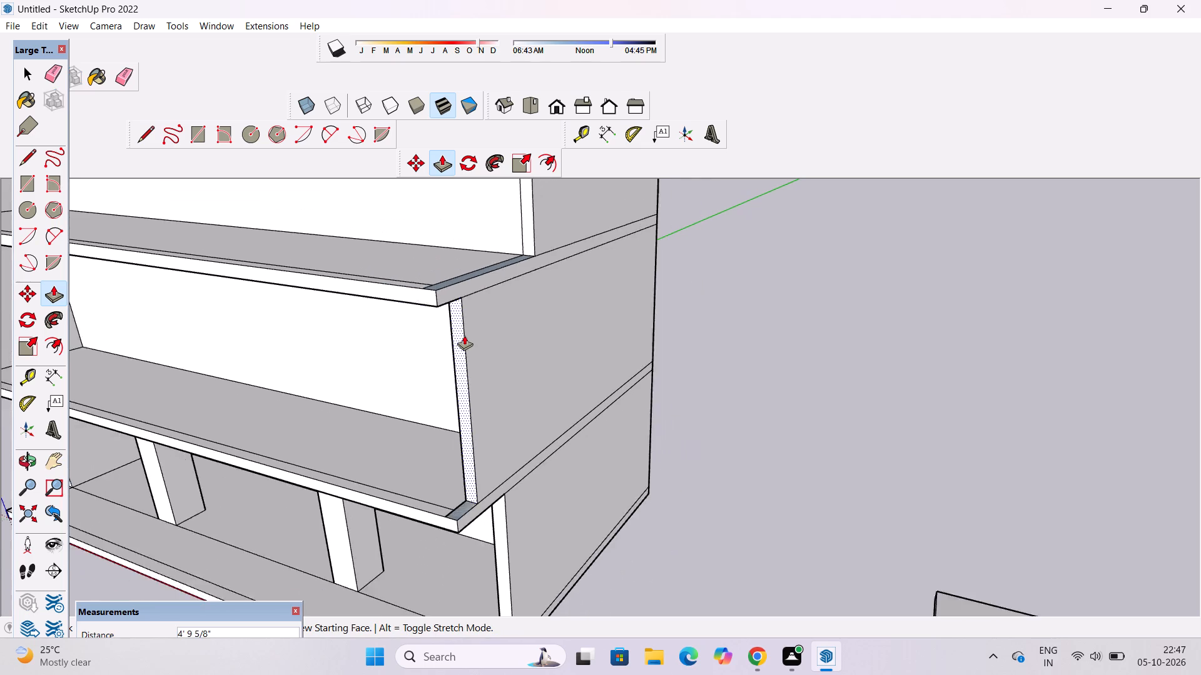
{"action": "scroll", "coordinate": [464, 335], "scroll_direction": "down", "scroll_amount": 4}
{"action": "left_click", "coordinate": [516, 235]}
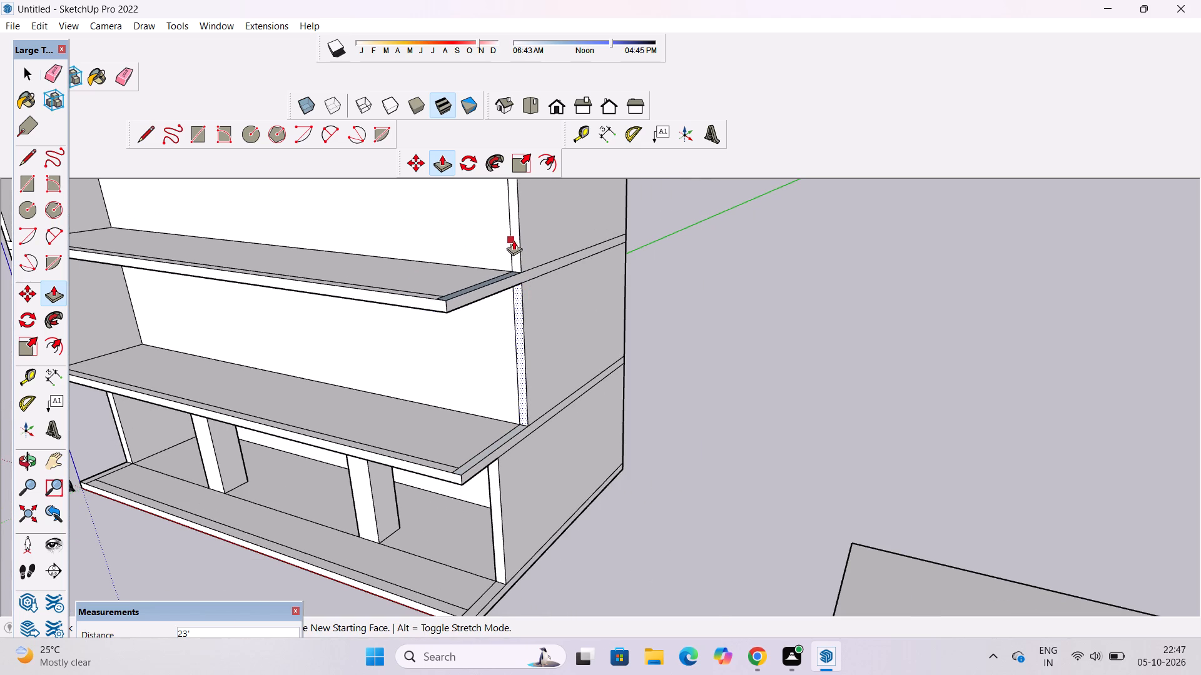
{"action": "key", "text": "space"}
Examine the floor slab corners and the narrow strips left in front of the recessed side walls from several angles.
{"action": "type", "text": "o"}
{"action": "scroll", "coordinate": [501, 269], "scroll_direction": "down", "scroll_amount": 6}
{"action": "left_click_drag", "start_coordinate": [487, 441], "coordinate": [592, 537]}
{"action": "scroll", "coordinate": [530, 411], "scroll_direction": "up", "scroll_amount": 6}
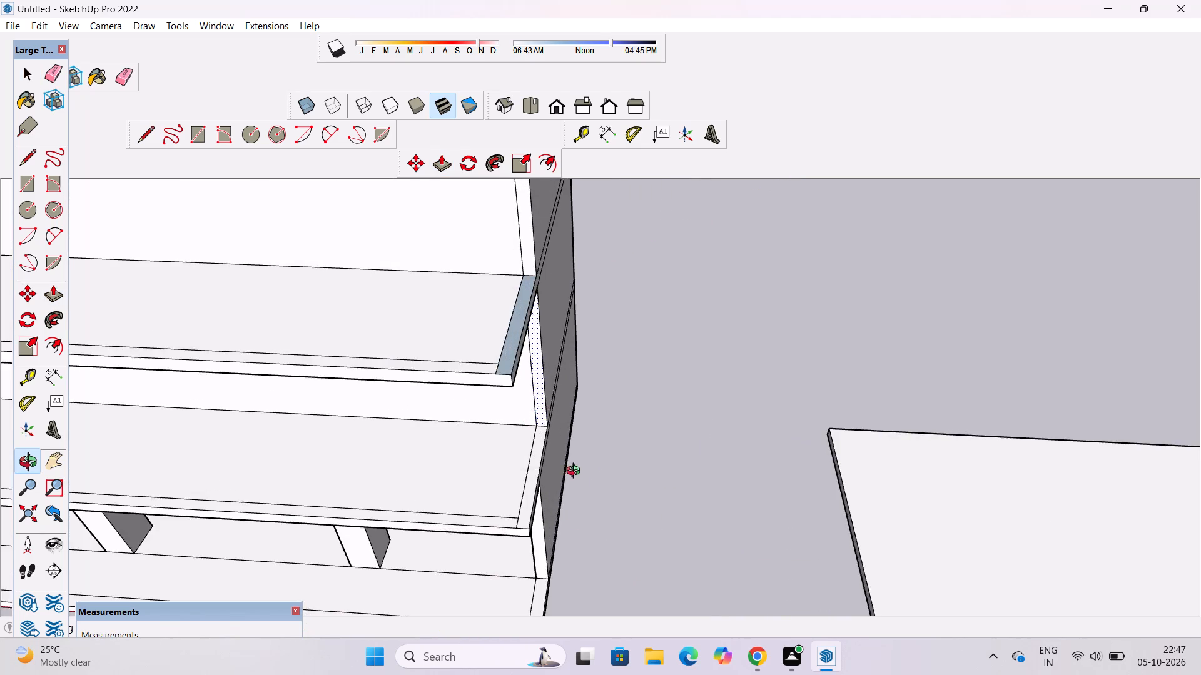
{"action": "left_click_drag", "start_coordinate": [576, 472], "coordinate": [330, 434]}
{"action": "left_click_drag", "start_coordinate": [444, 384], "coordinate": [467, 432]}
{"action": "scroll", "coordinate": [474, 445], "scroll_direction": "up", "scroll_amount": 3}
{"action": "left_click_drag", "start_coordinate": [466, 429], "coordinate": [517, 496]}
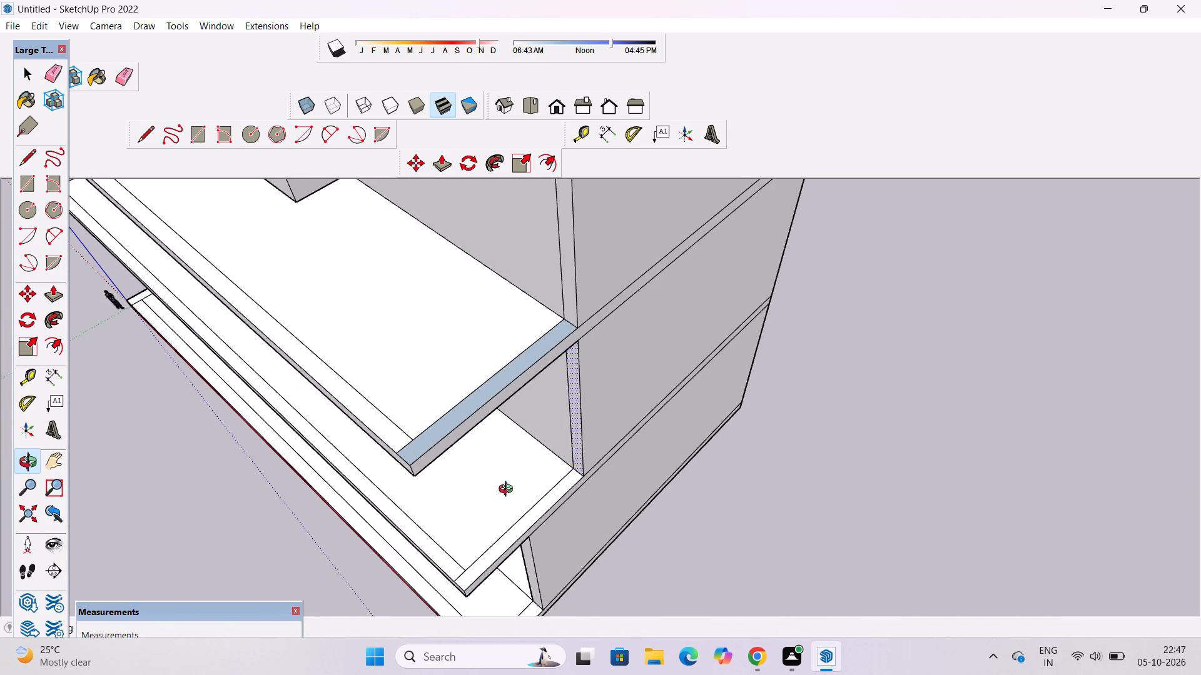
{"action": "left_click_drag", "start_coordinate": [509, 491], "coordinate": [435, 422]}
{"action": "left_click_drag", "start_coordinate": [425, 398], "coordinate": [519, 519], "text": "shift"}
{"action": "scroll", "coordinate": [520, 361], "scroll_direction": "up", "scroll_amount": 4}
{"action": "left_click_drag", "start_coordinate": [534, 408], "coordinate": [492, 388], "text": "shift"}
{"action": "left_click_drag", "start_coordinate": [499, 434], "coordinate": [554, 446], "text": "shift"}
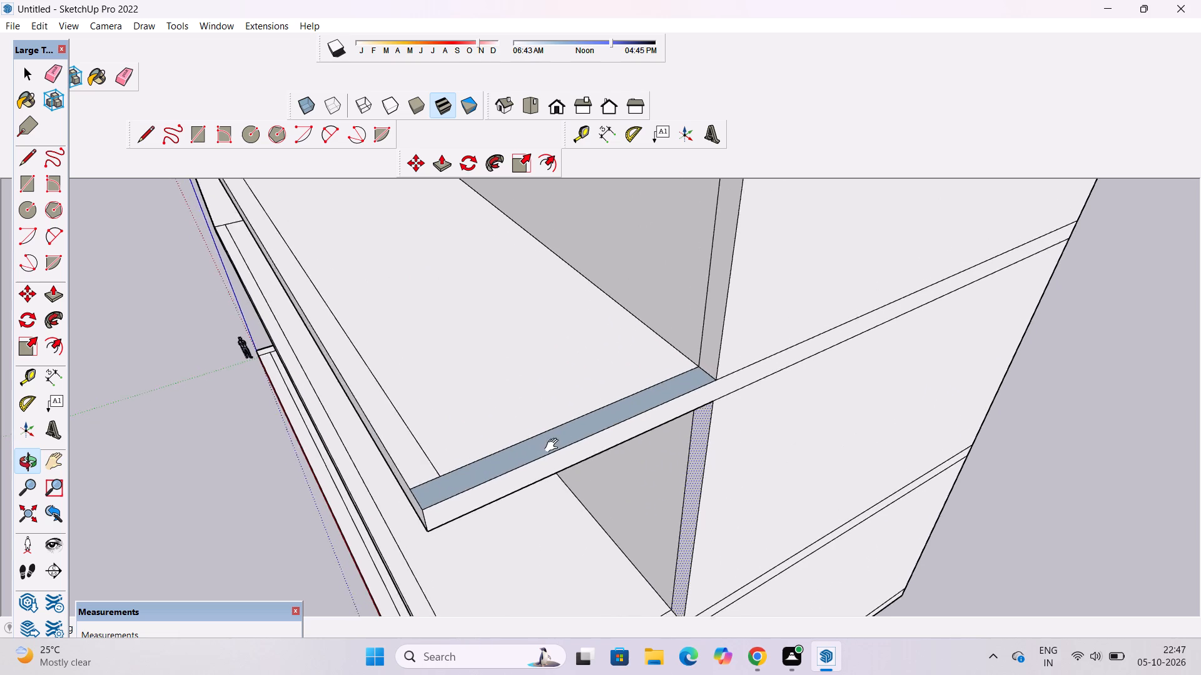
{"action": "left_click_drag", "start_coordinate": [554, 446], "coordinate": [577, 447], "text": "shift"}
{"action": "left_click_drag", "start_coordinate": [514, 462], "coordinate": [577, 470]}
{"action": "scroll", "coordinate": [579, 457], "scroll_direction": "down", "scroll_amount": 1}
{"action": "left_click_drag", "start_coordinate": [577, 450], "coordinate": [548, 431], "text": "shift"}
{"action": "left_click_drag", "start_coordinate": [546, 429], "coordinate": [558, 436]}
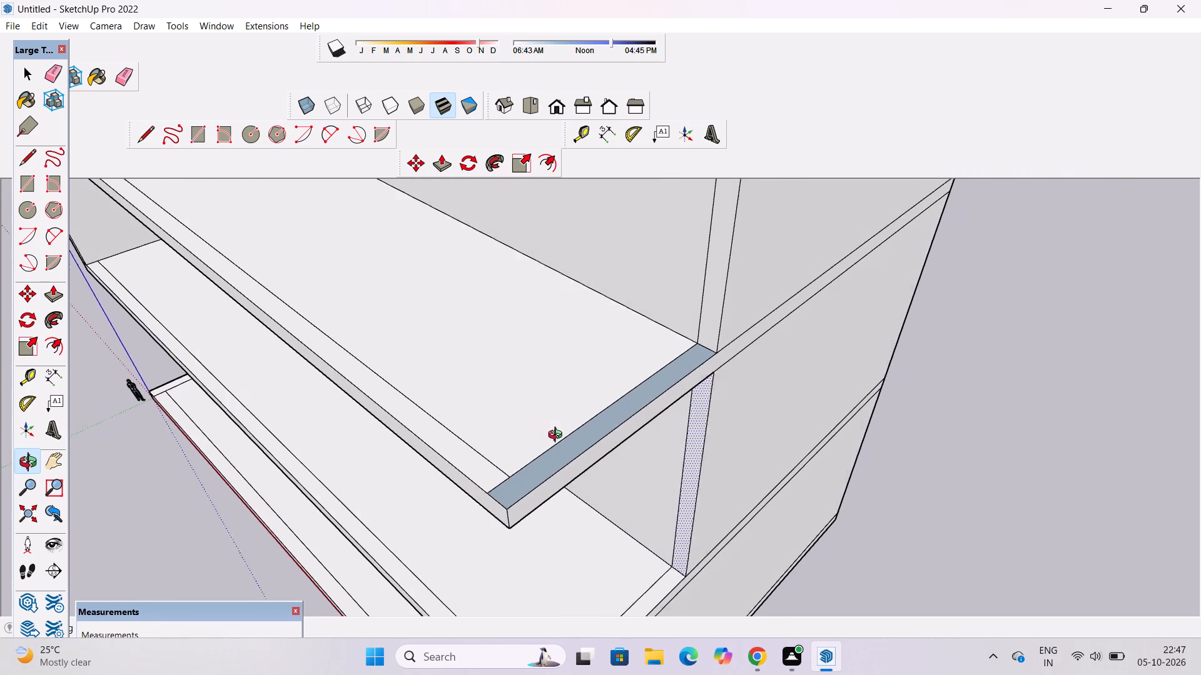
{"action": "left_click_drag", "start_coordinate": [558, 436], "coordinate": [572, 446]}
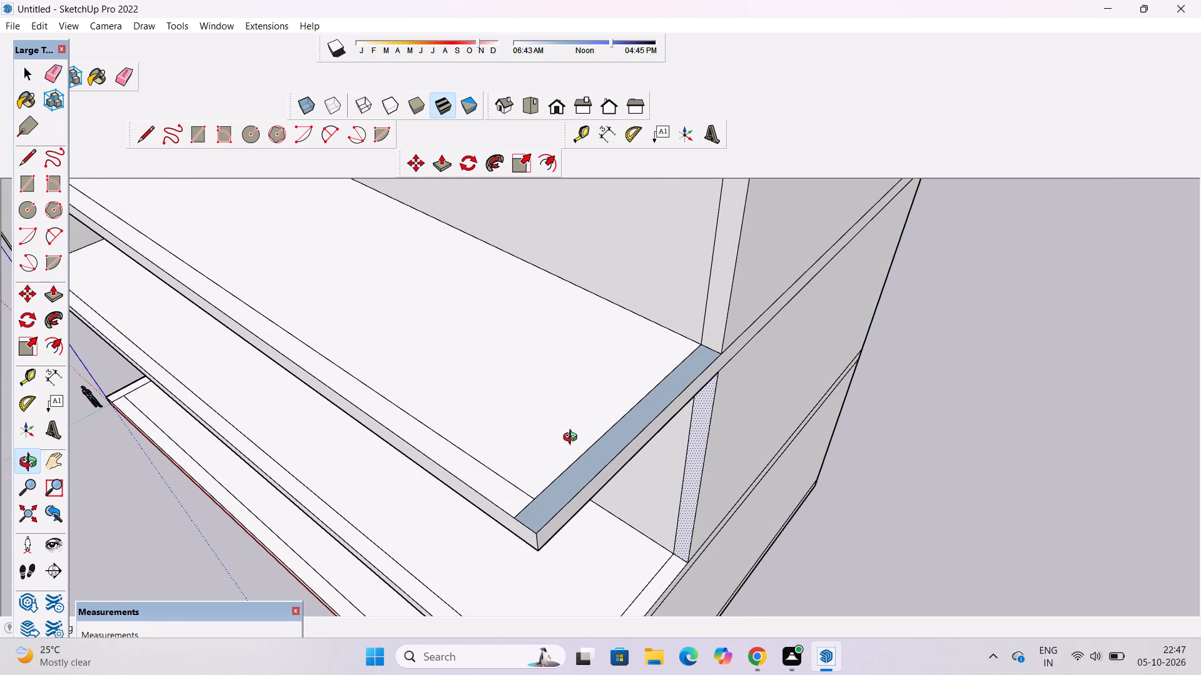
{"action": "scroll", "coordinate": [573, 439], "scroll_direction": "down", "scroll_amount": 2}
{"action": "left_click_drag", "start_coordinate": [573, 439], "coordinate": [612, 407]}
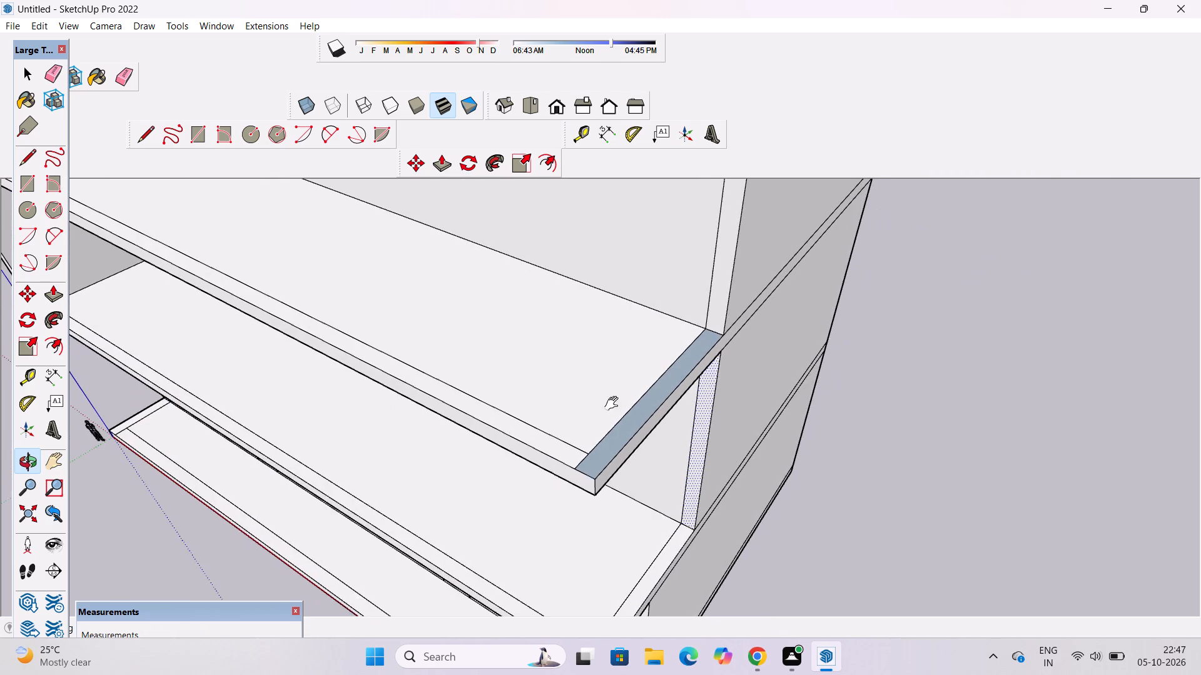
{"action": "left_click_drag", "start_coordinate": [616, 467], "coordinate": [681, 354]}
{"action": "left_click_drag", "start_coordinate": [675, 371], "coordinate": [649, 401], "text": "shift"}
{"action": "scroll", "coordinate": [636, 387], "scroll_direction": "down", "scroll_amount": 7, "text": "shift"}
{"action": "left_click_drag", "start_coordinate": [639, 406], "coordinate": [585, 424]}
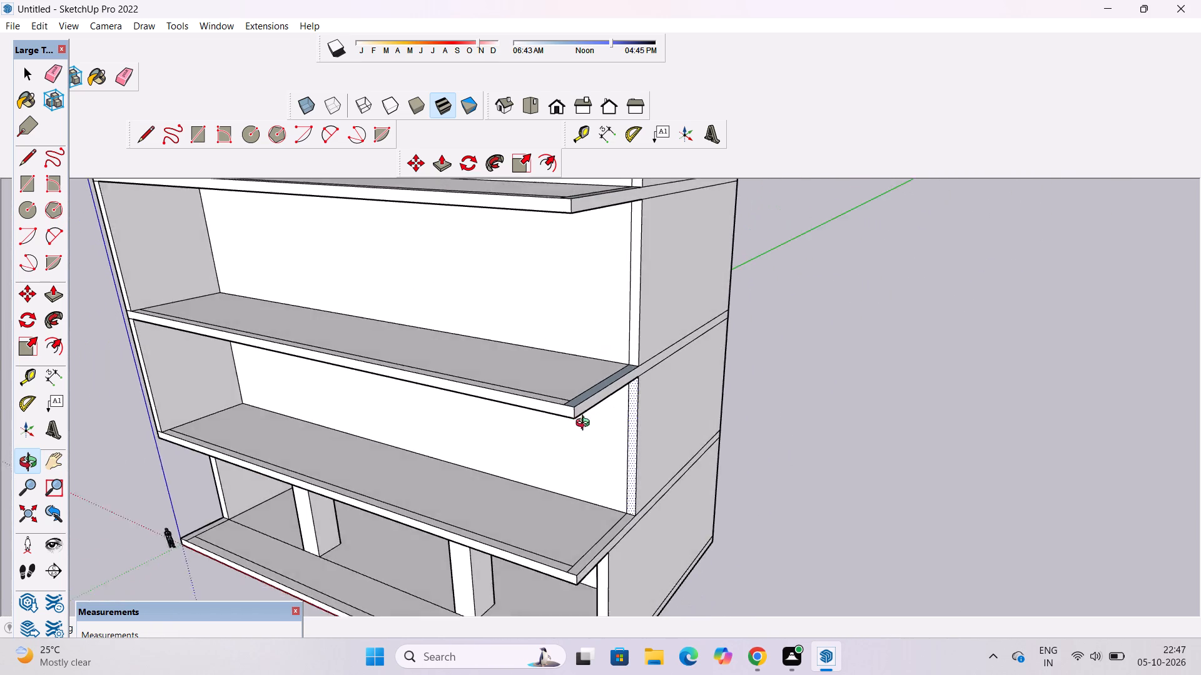
{"action": "left_click_drag", "start_coordinate": [585, 424], "coordinate": [575, 429]}
{"action": "scroll", "coordinate": [557, 436], "scroll_direction": "down", "scroll_amount": 5, "text": "shift"}
{"action": "left_click_drag", "start_coordinate": [604, 426], "coordinate": [587, 456]}
Extrude the narrow strip in front of the recessed side wall on the third storey's floor slab upward 9'.
{"action": "key", "text": "space"}
{"action": "scroll", "coordinate": [559, 390], "scroll_direction": "up", "scroll_amount": 6}
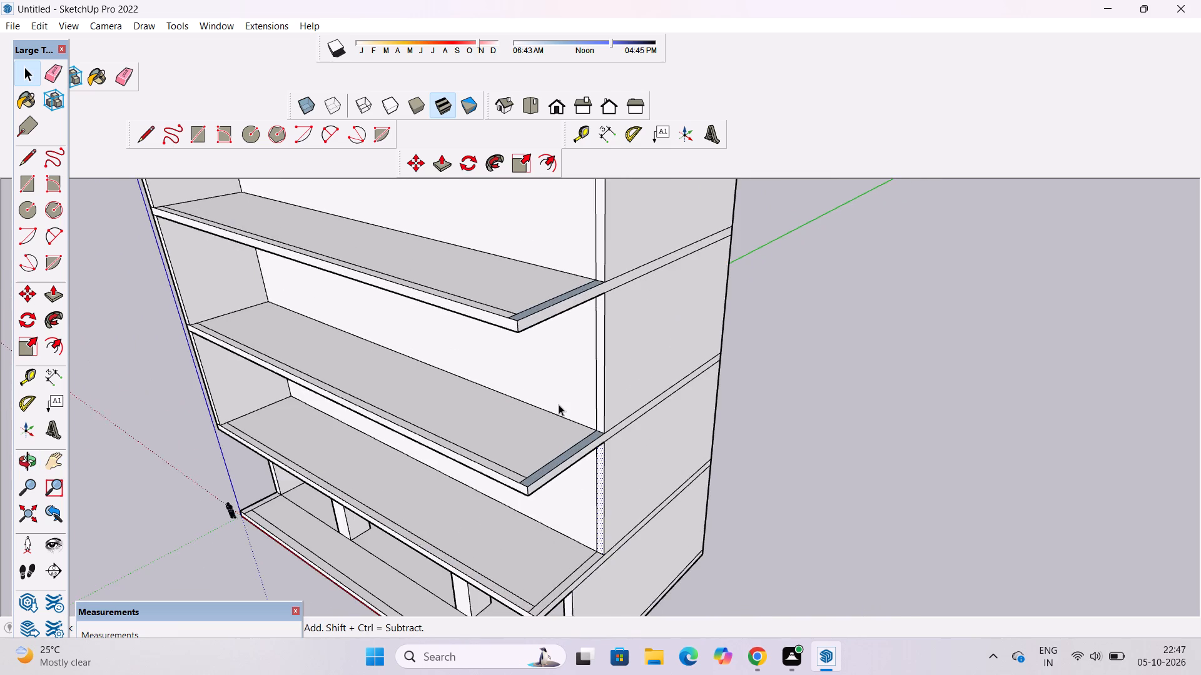
{"action": "scroll", "coordinate": [559, 404], "scroll_direction": "up", "scroll_amount": 3}
{"action": "left_click", "coordinate": [572, 492]}
{"action": "key", "text": "p"}
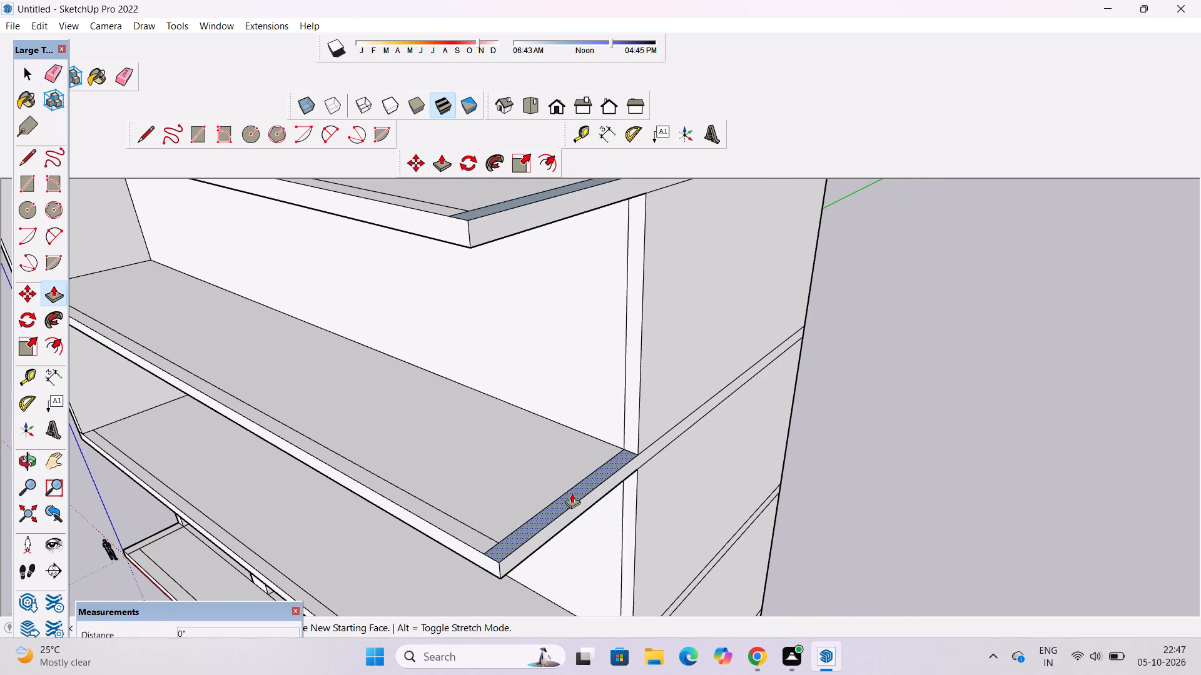
{"action": "left_click", "coordinate": [572, 493]}
{"action": "scroll", "coordinate": [570, 467], "scroll_direction": "down", "scroll_amount": 2}
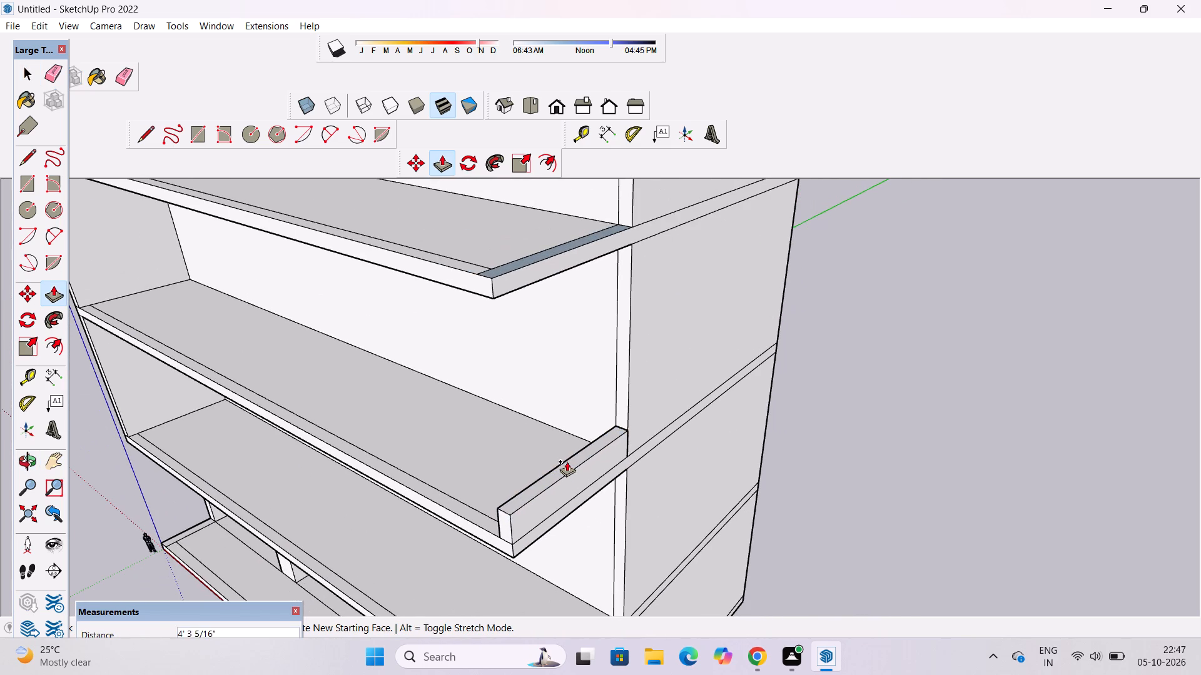
{"action": "scroll", "coordinate": [565, 450], "scroll_direction": "down", "scroll_amount": 1}
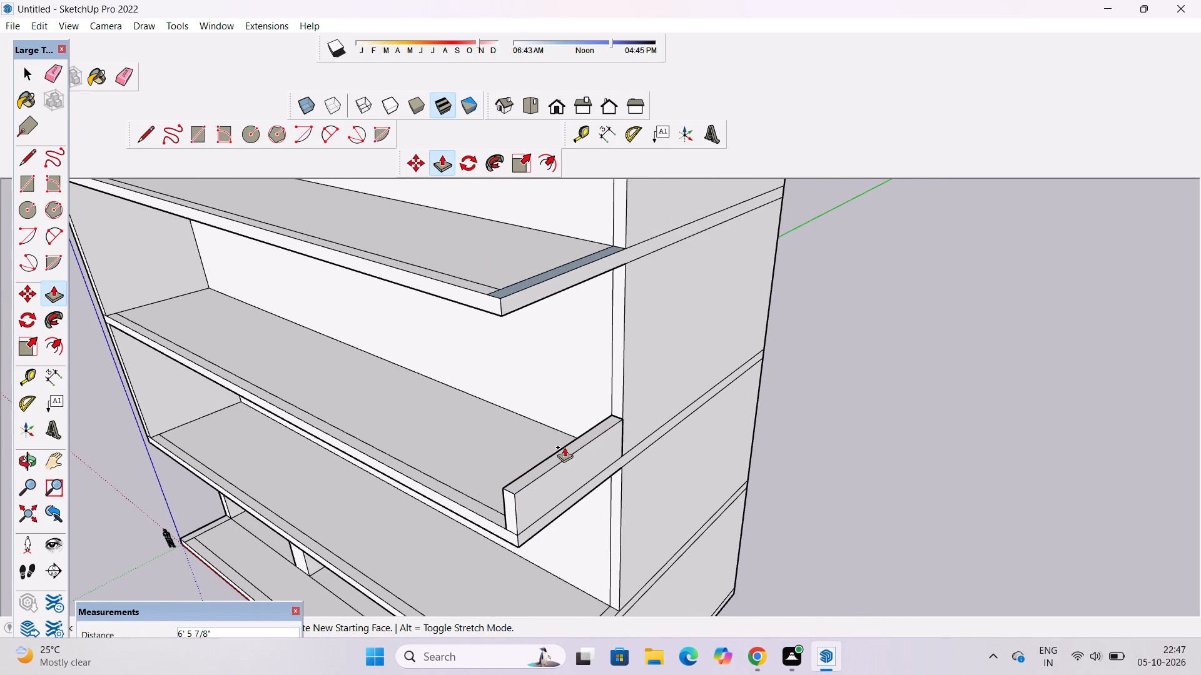
{"action": "scroll", "coordinate": [563, 444], "scroll_direction": "up", "scroll_amount": 1}
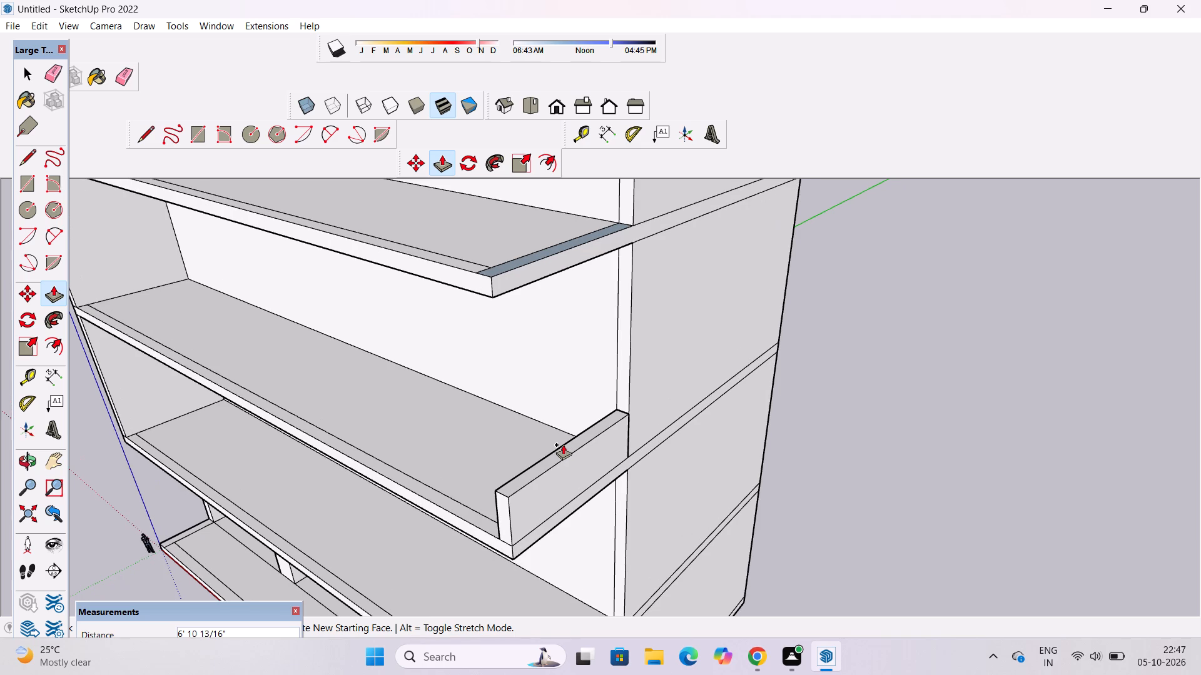
{"action": "scroll", "coordinate": [563, 444], "scroll_direction": "down", "scroll_amount": 2}
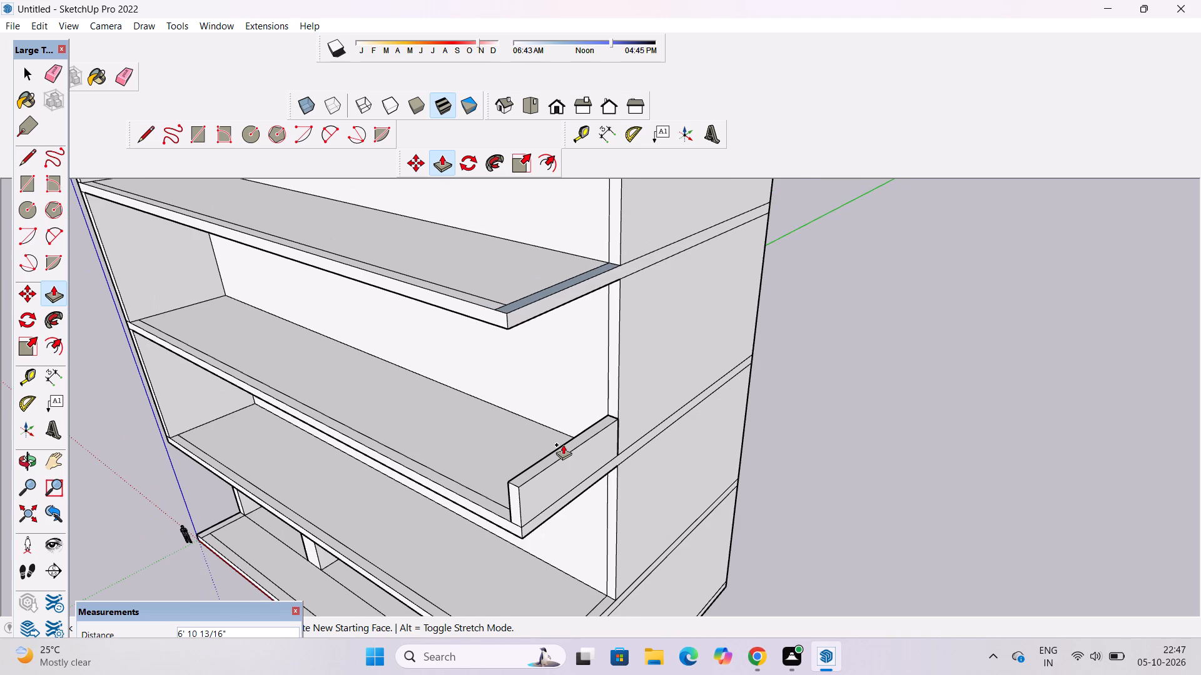
{"action": "scroll", "coordinate": [563, 444], "scroll_direction": "up", "scroll_amount": 2}
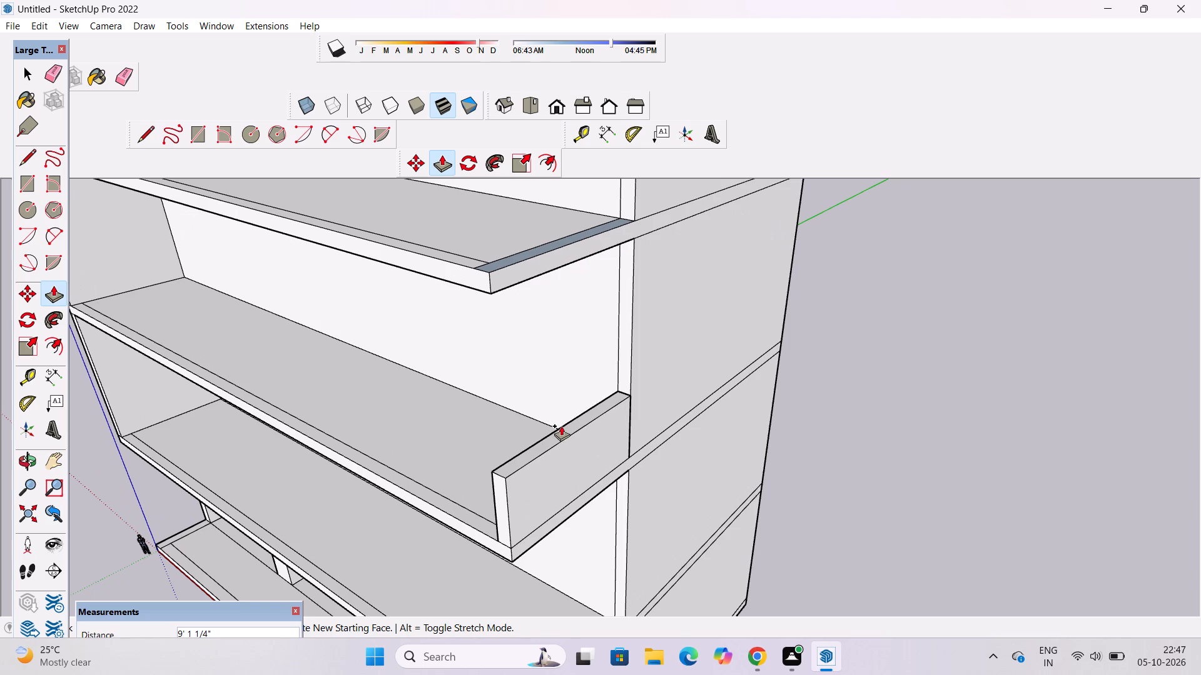
{"action": "type", "text": "9'"}
{"action": "key", "text": "Return"}
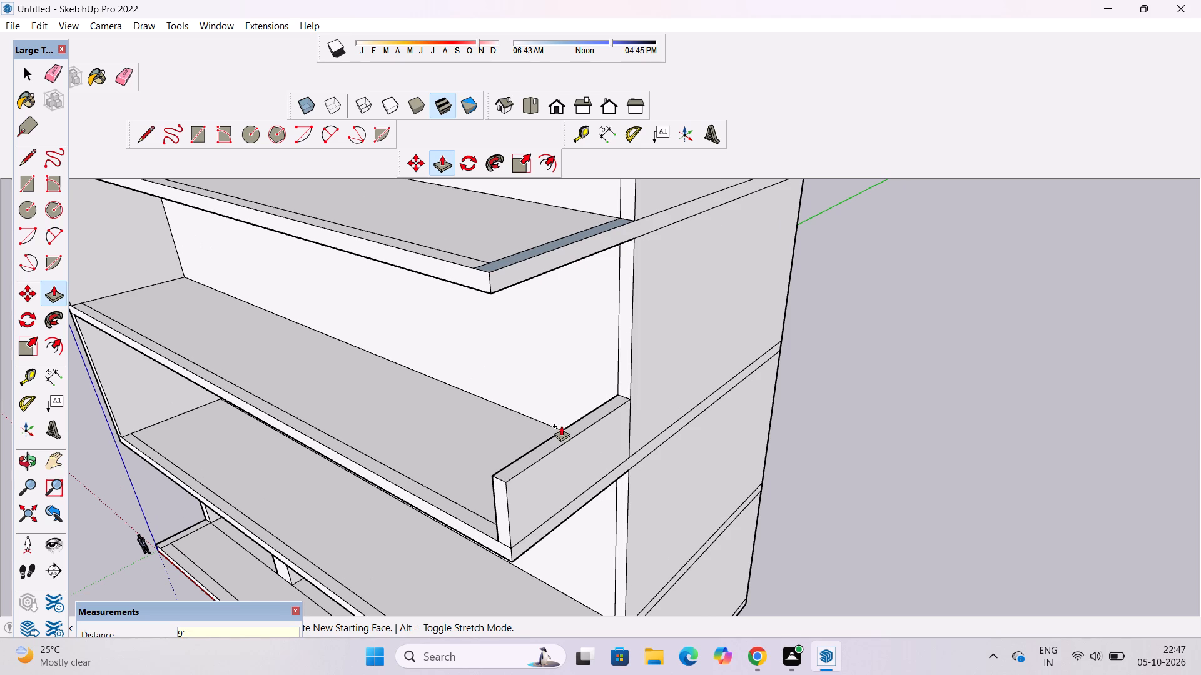
Examine the raised side parapet on the third storey's floor and the recessed side walls from the front.
{"action": "key", "text": "o"}
{"action": "scroll", "coordinate": [535, 448], "scroll_direction": "down", "scroll_amount": 6}
{"action": "left_click_drag", "start_coordinate": [246, 544], "coordinate": [555, 485]}
{"action": "scroll", "coordinate": [629, 438], "scroll_direction": "down", "scroll_amount": 2}
{"action": "left_click_drag", "start_coordinate": [657, 442], "coordinate": [589, 454]}
{"action": "left_click_drag", "start_coordinate": [658, 446], "coordinate": [596, 457], "text": "shift"}
{"action": "left_click_drag", "start_coordinate": [759, 417], "coordinate": [707, 426]}
{"action": "left_click_drag", "start_coordinate": [742, 356], "coordinate": [727, 408], "text": "shift"}
{"action": "left_click", "coordinate": [726, 409]}
{"action": "left_click_drag", "start_coordinate": [708, 398], "coordinate": [720, 426], "text": "shift"}
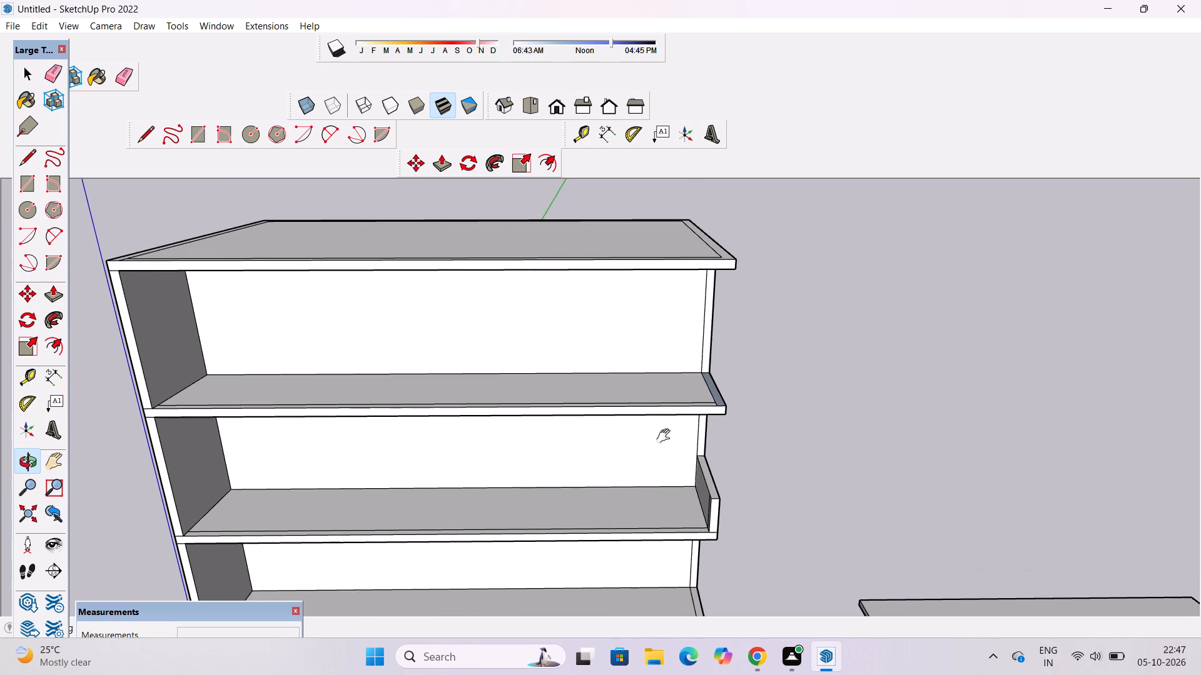
Examine the floor slabs, recessed side walls and the third storey's side parapet from the front, above and below.
{"action": "scroll", "coordinate": [622, 444], "scroll_direction": "down", "scroll_amount": 3, "text": "shift"}
{"action": "left_click_drag", "start_coordinate": [527, 447], "coordinate": [597, 464], "text": "shift"}
{"action": "scroll", "coordinate": [544, 466], "scroll_direction": "up", "scroll_amount": 1, "text": "shift"}
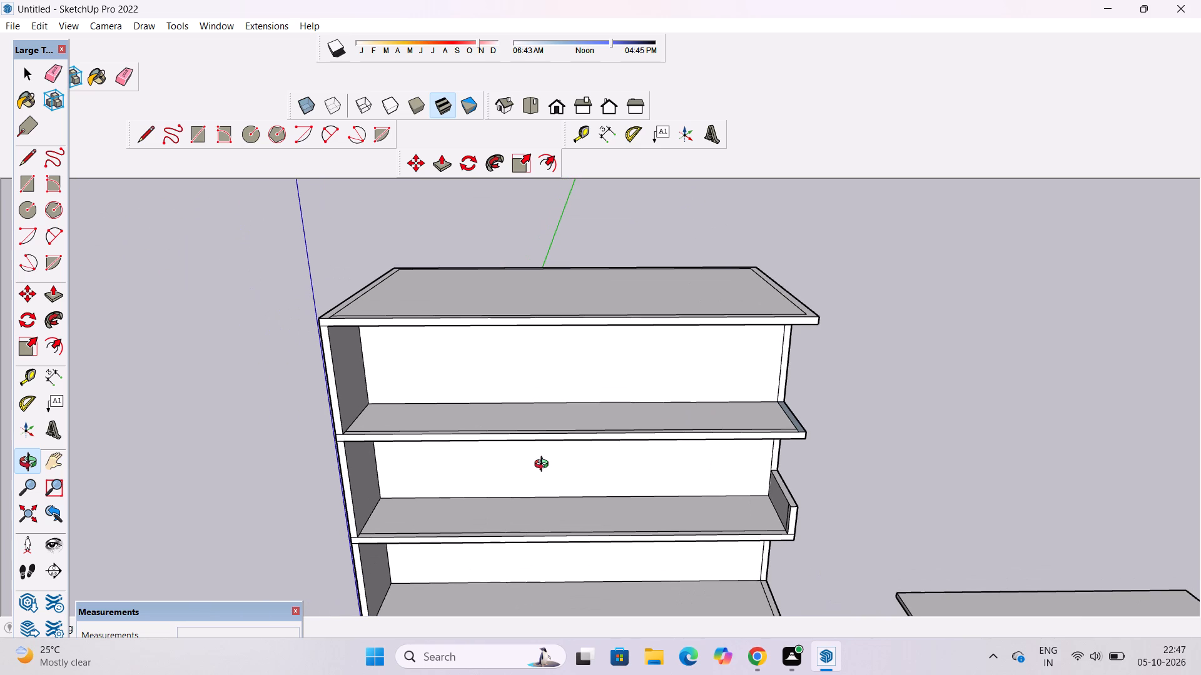
{"action": "scroll", "coordinate": [537, 464], "scroll_direction": "down", "scroll_amount": 2}
{"action": "left_click_drag", "start_coordinate": [537, 437], "coordinate": [565, 493]}
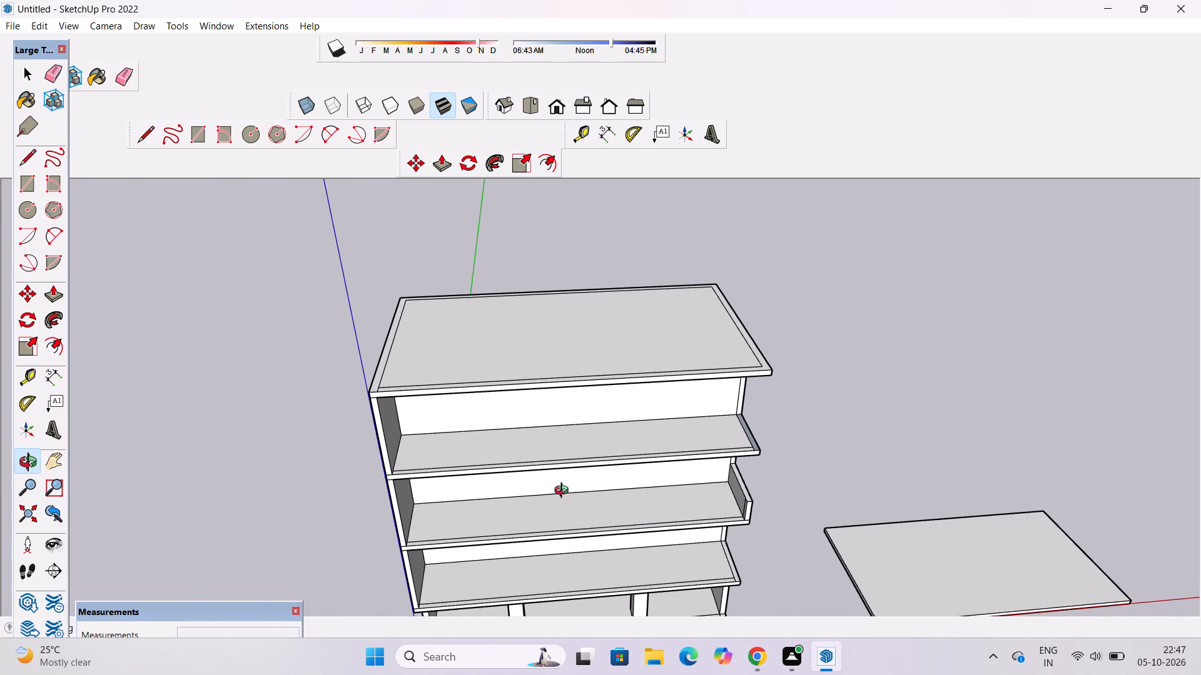
{"action": "left_click_drag", "start_coordinate": [544, 486], "coordinate": [528, 497], "text": "shift"}
{"action": "left_click_drag", "start_coordinate": [519, 499], "coordinate": [471, 506]}
{"action": "left_click_drag", "start_coordinate": [468, 505], "coordinate": [491, 516]}
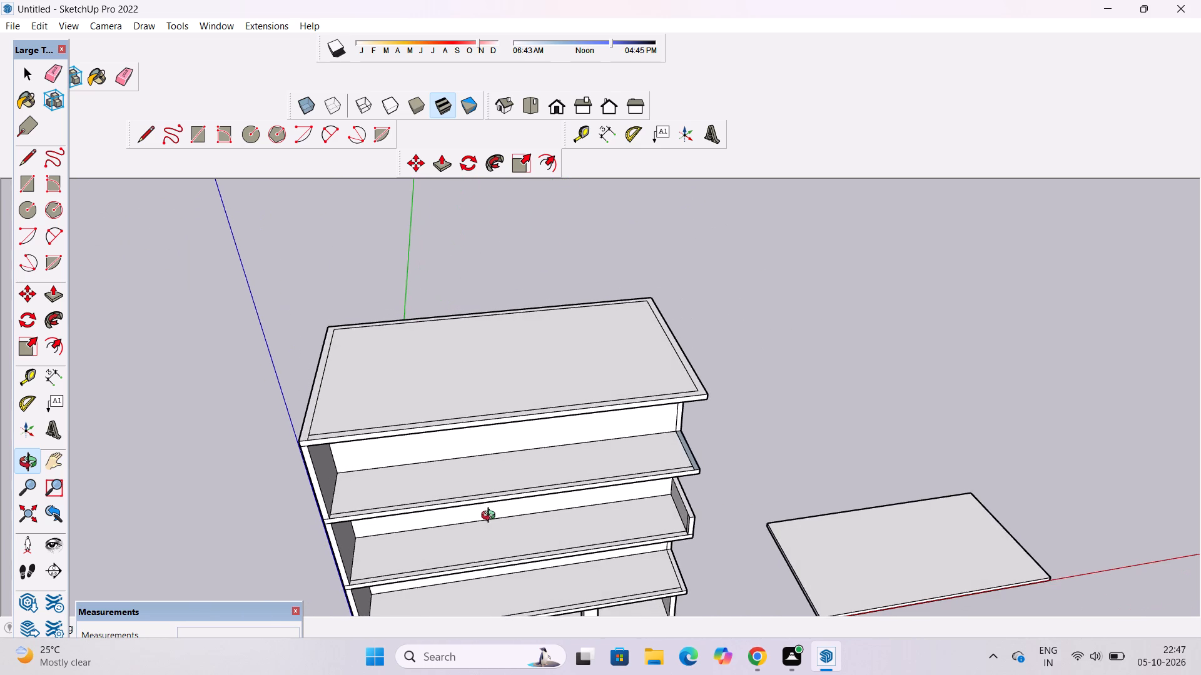
{"action": "scroll", "coordinate": [484, 512], "scroll_direction": "up", "scroll_amount": 4}
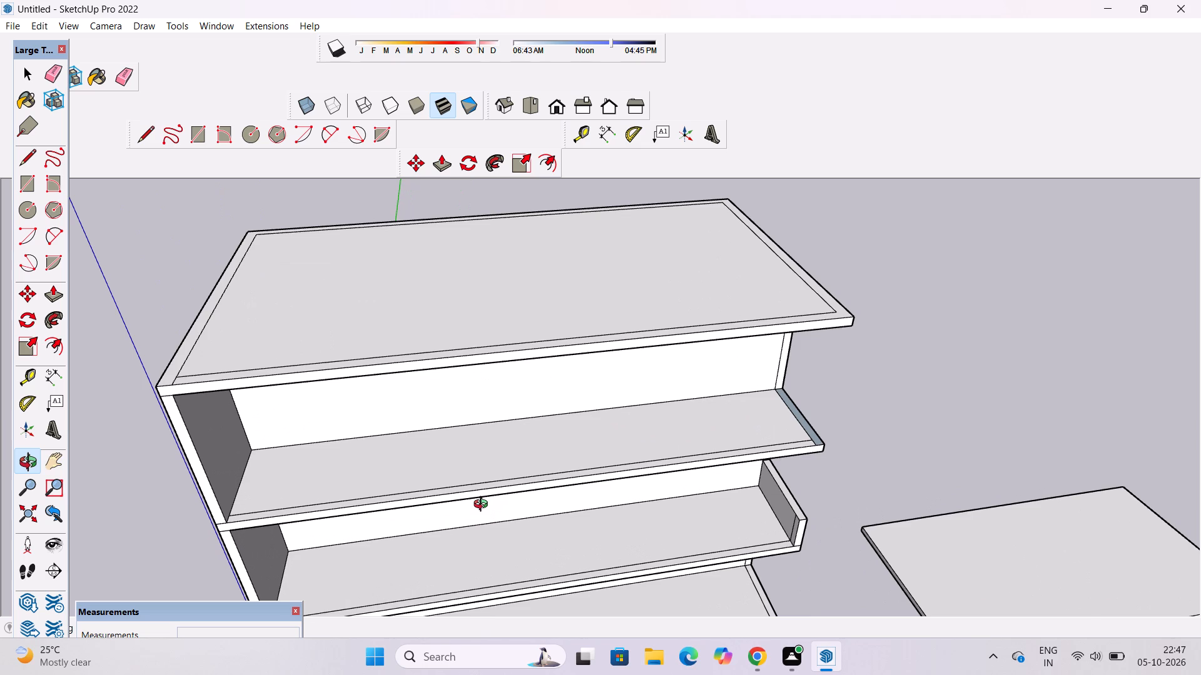
{"action": "scroll", "coordinate": [484, 506], "scroll_direction": "down", "scroll_amount": 3}
{"action": "left_click_drag", "start_coordinate": [489, 547], "coordinate": [490, 507]}
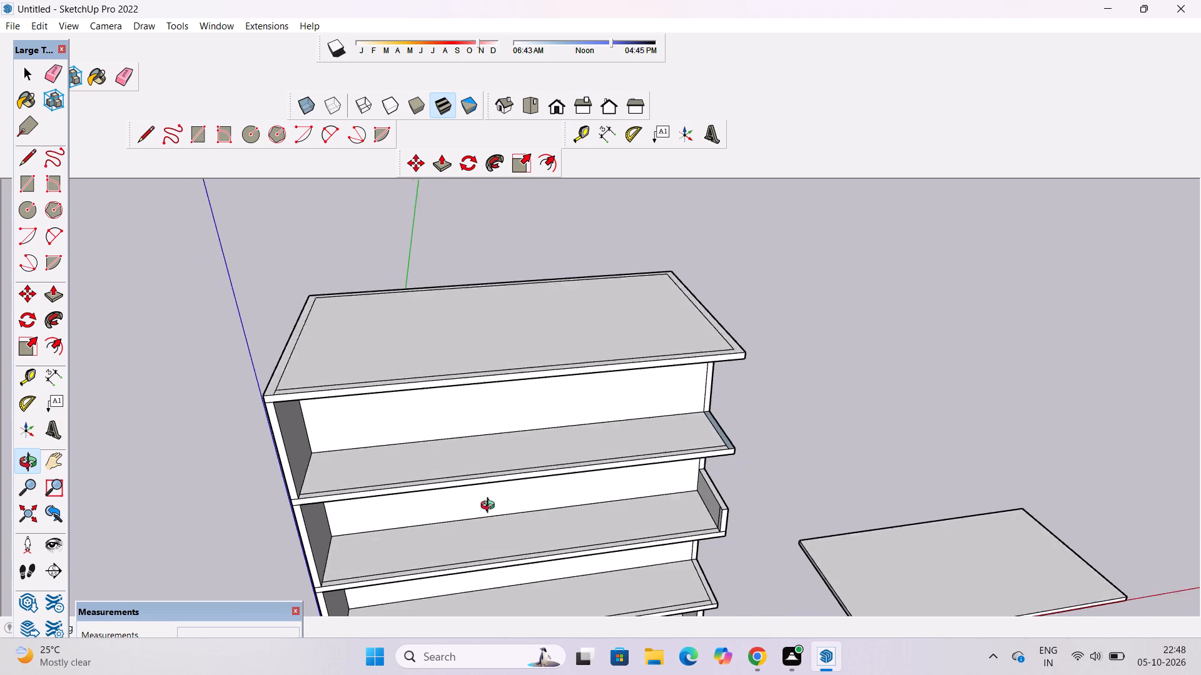
{"action": "left_click_drag", "start_coordinate": [490, 507], "coordinate": [457, 347]}
{"action": "left_click_drag", "start_coordinate": [547, 520], "coordinate": [535, 453]}
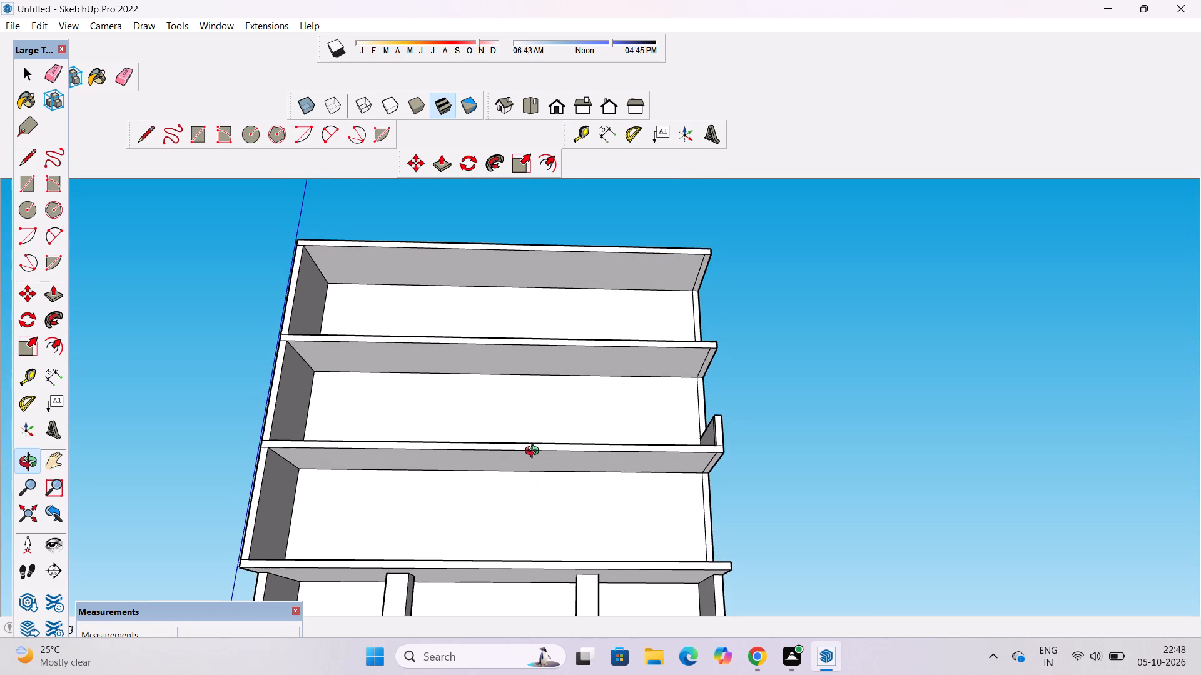
{"action": "left_click", "coordinate": [535, 452]}
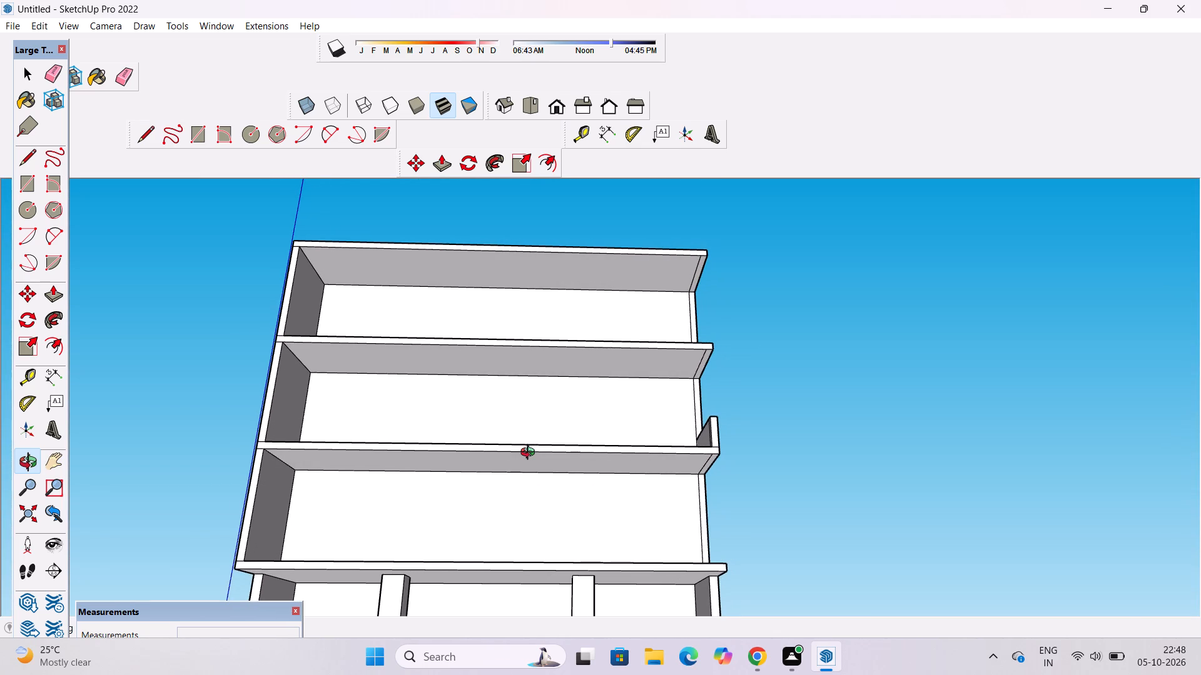
{"action": "scroll", "coordinate": [530, 454], "scroll_direction": "down", "scroll_amount": 4}
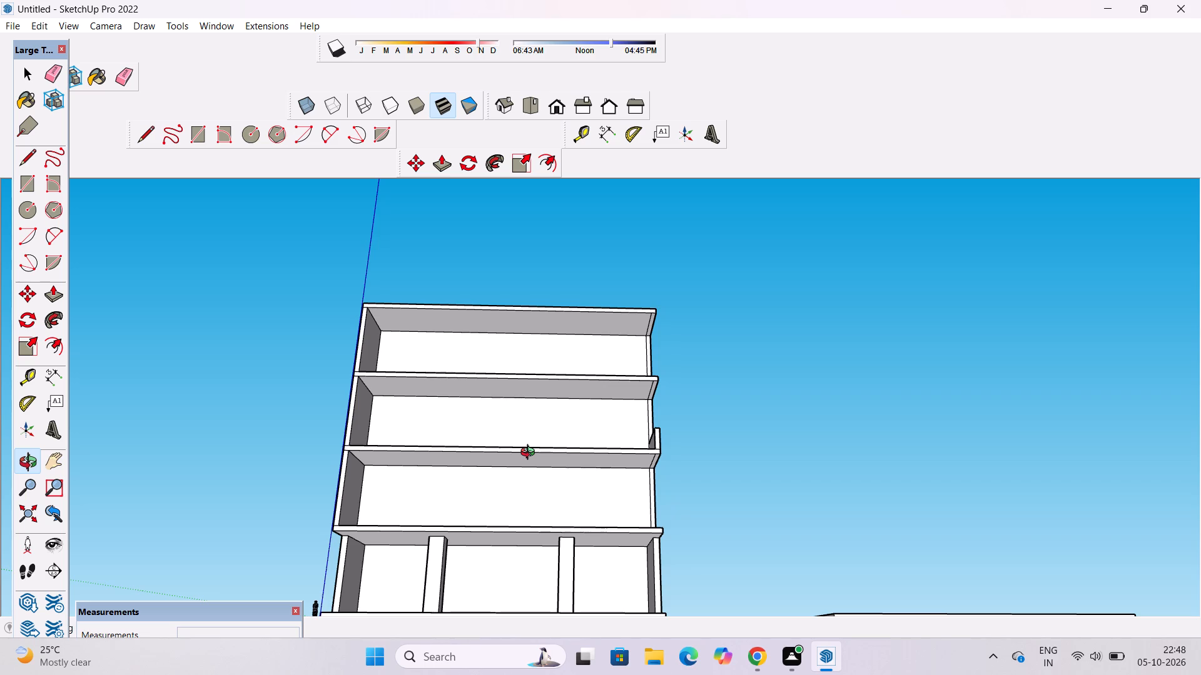
{"action": "scroll", "coordinate": [530, 454], "scroll_direction": "down", "scroll_amount": 1}
{"action": "left_click_drag", "start_coordinate": [530, 454], "coordinate": [584, 591]}
{"action": "scroll", "coordinate": [611, 558], "scroll_direction": "up", "scroll_amount": 2}
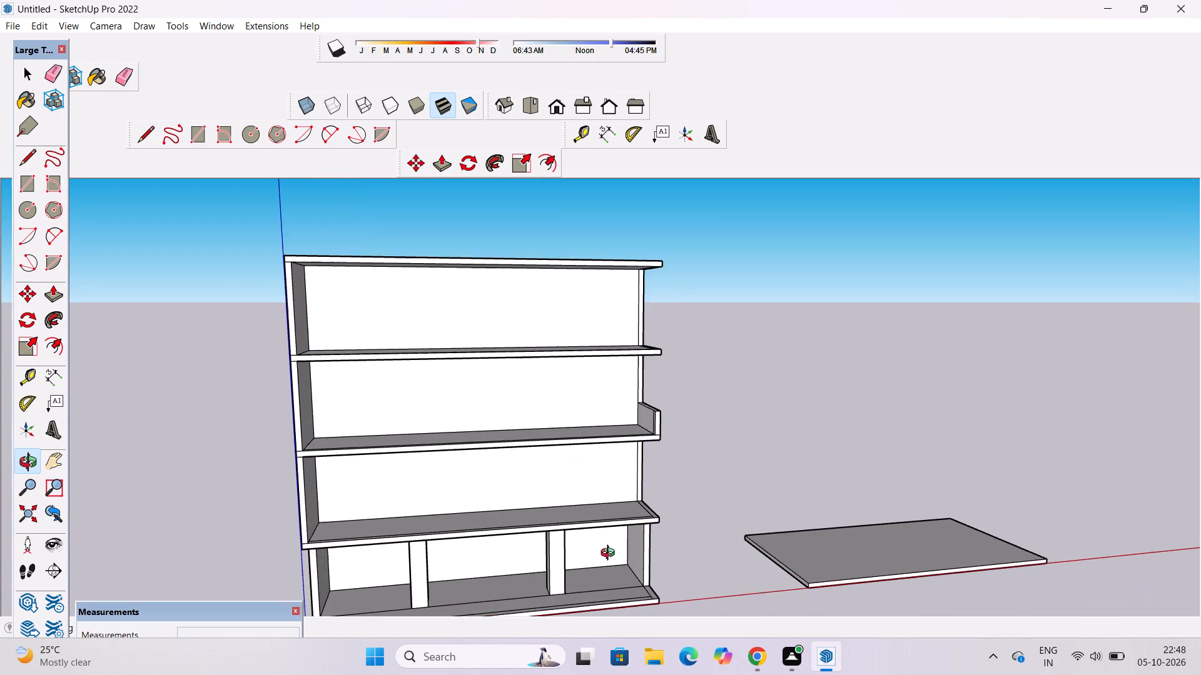
{"action": "left_click_drag", "start_coordinate": [611, 552], "coordinate": [577, 562], "text": "shift"}
{"action": "left_click_drag", "start_coordinate": [575, 562], "coordinate": [485, 574]}
{"action": "left_click_drag", "start_coordinate": [510, 563], "coordinate": [539, 514], "text": "shift"}
{"action": "left_click_drag", "start_coordinate": [552, 519], "coordinate": [571, 532]}
{"action": "scroll", "coordinate": [572, 532], "scroll_direction": "down", "scroll_amount": 3}
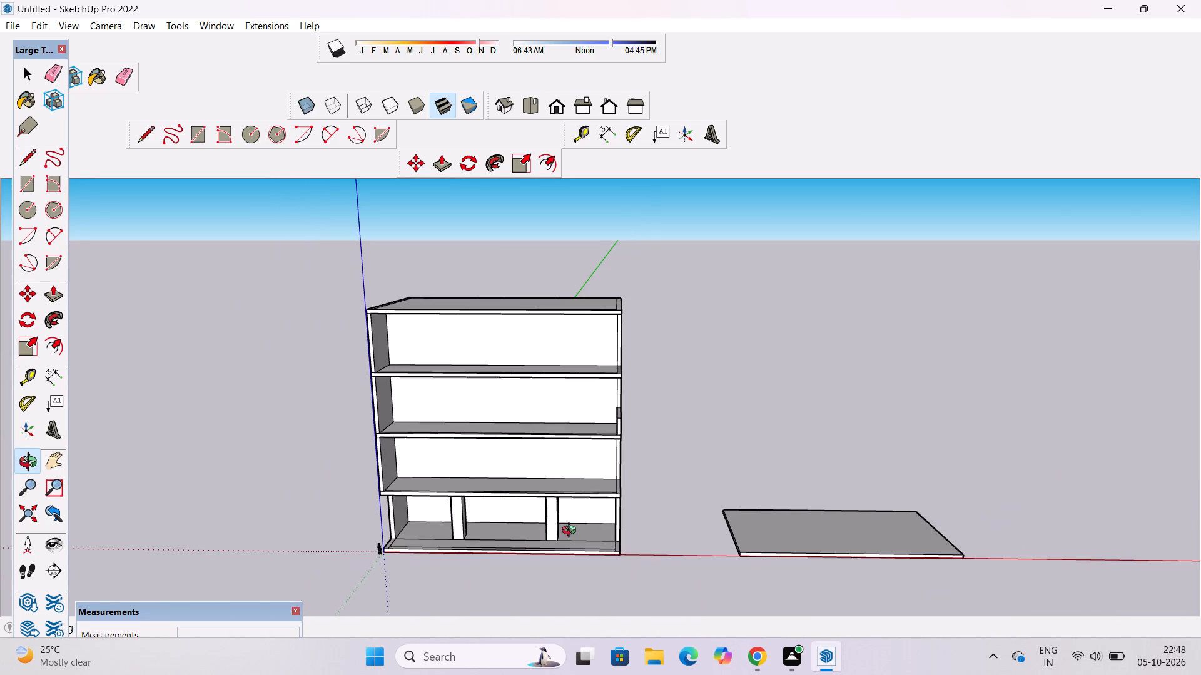
{"action": "left_click_drag", "start_coordinate": [580, 521], "coordinate": [616, 519], "text": "shift"}
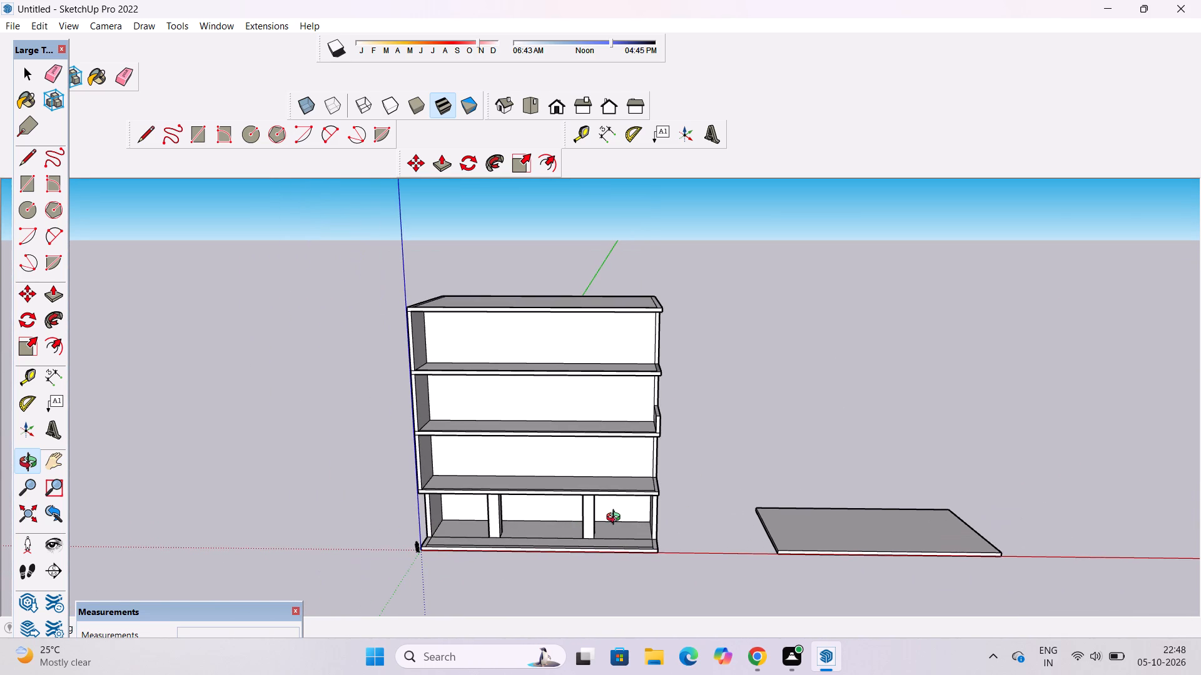
{"action": "left_click_drag", "start_coordinate": [617, 515], "coordinate": [629, 546], "text": "shift"}
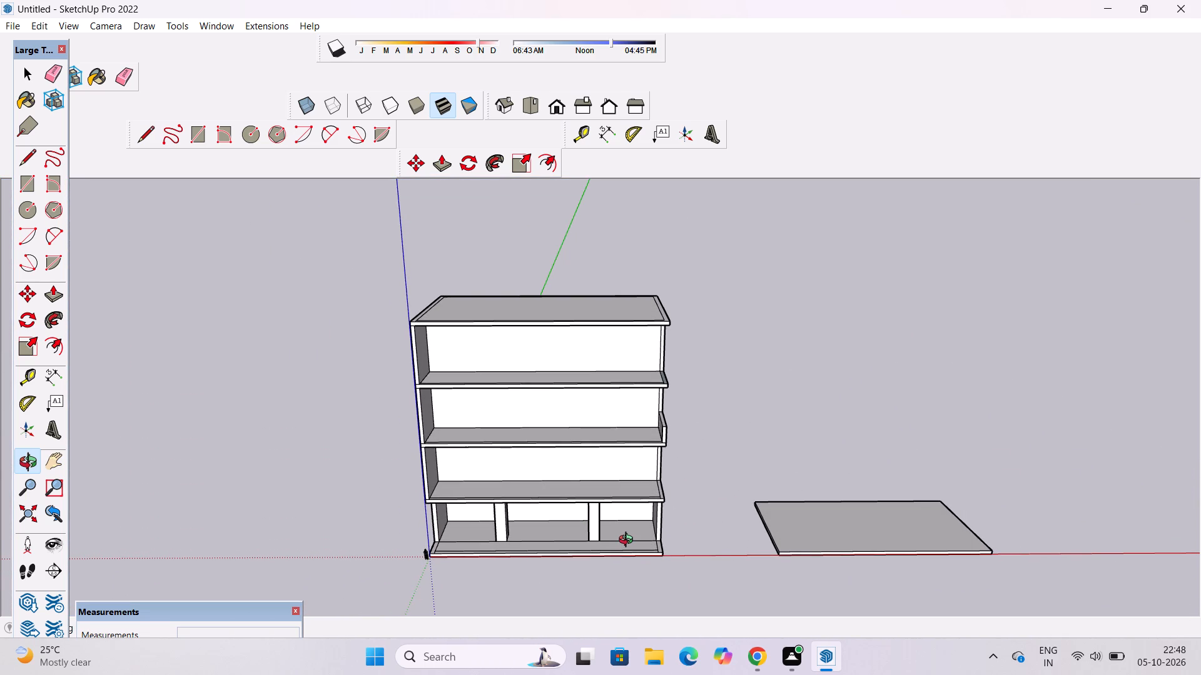
Erase the short line separating the side strip from the front strip at the second storey's floor slab corner.
{"action": "scroll", "coordinate": [627, 516], "scroll_direction": "up", "scroll_amount": 1}
{"action": "left_click_drag", "start_coordinate": [627, 508], "coordinate": [630, 522], "text": "shift"}
{"action": "left_click_drag", "start_coordinate": [630, 522], "coordinate": [641, 554]}
{"action": "scroll", "coordinate": [651, 502], "scroll_direction": "up", "scroll_amount": 6}
{"action": "left_click_drag", "start_coordinate": [627, 498], "coordinate": [595, 506], "text": "shift"}
{"action": "left_click_drag", "start_coordinate": [609, 536], "coordinate": [622, 564]}
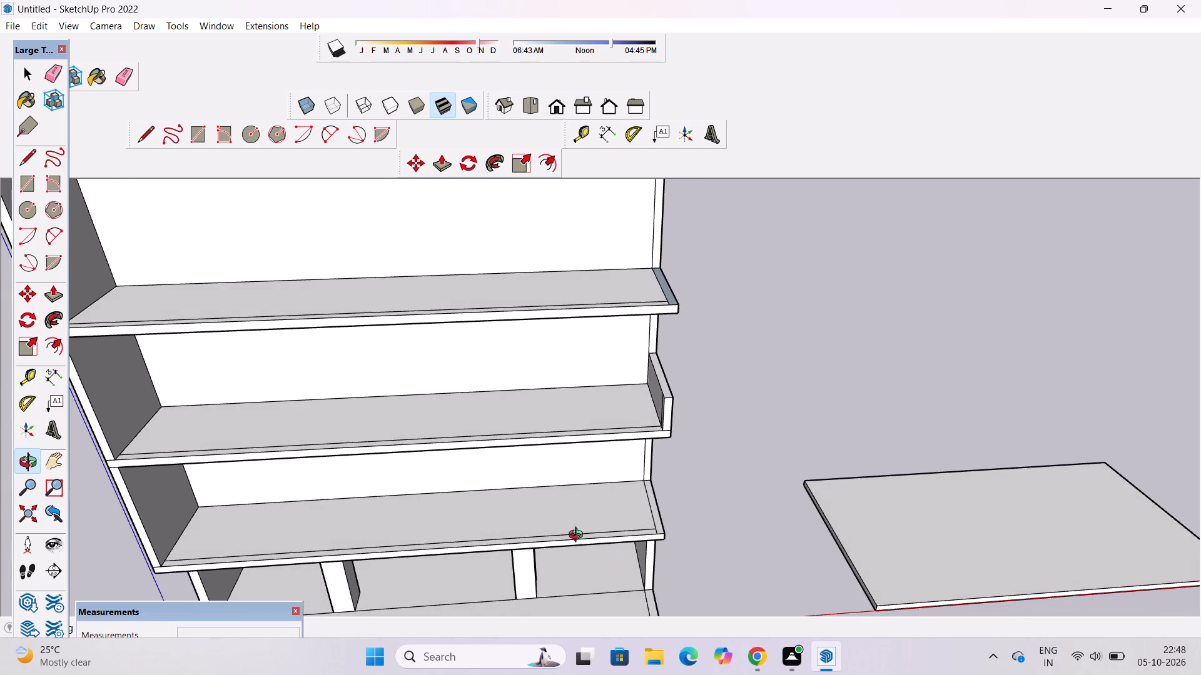
{"action": "scroll", "coordinate": [579, 536], "scroll_direction": "up", "scroll_amount": 2}
{"action": "left_click_drag", "start_coordinate": [524, 543], "coordinate": [542, 516], "text": "shift"}
{"action": "left_click_drag", "start_coordinate": [543, 516], "coordinate": [549, 561]}
{"action": "key", "text": "e"}
{"action": "scroll", "coordinate": [697, 512], "scroll_direction": "up", "scroll_amount": 5}
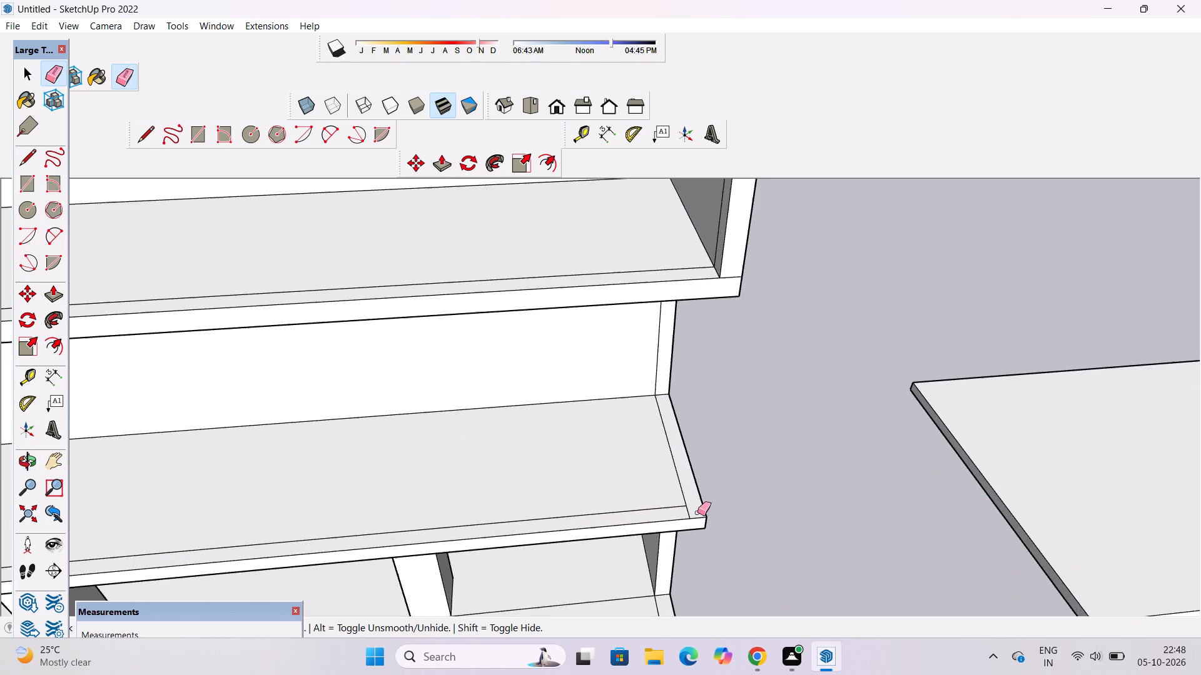
{"action": "scroll", "coordinate": [697, 512], "scroll_direction": "up", "scroll_amount": 6}
{"action": "left_click_drag", "start_coordinate": [696, 507], "coordinate": [676, 519]}
{"action": "key", "text": "space"}
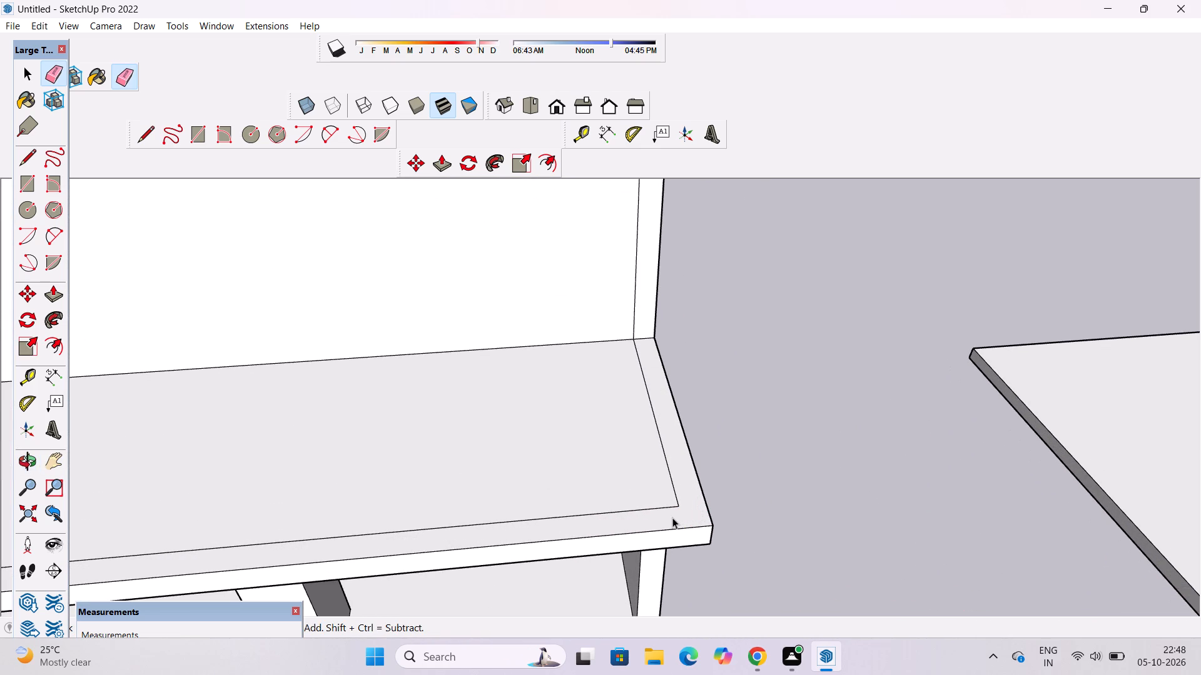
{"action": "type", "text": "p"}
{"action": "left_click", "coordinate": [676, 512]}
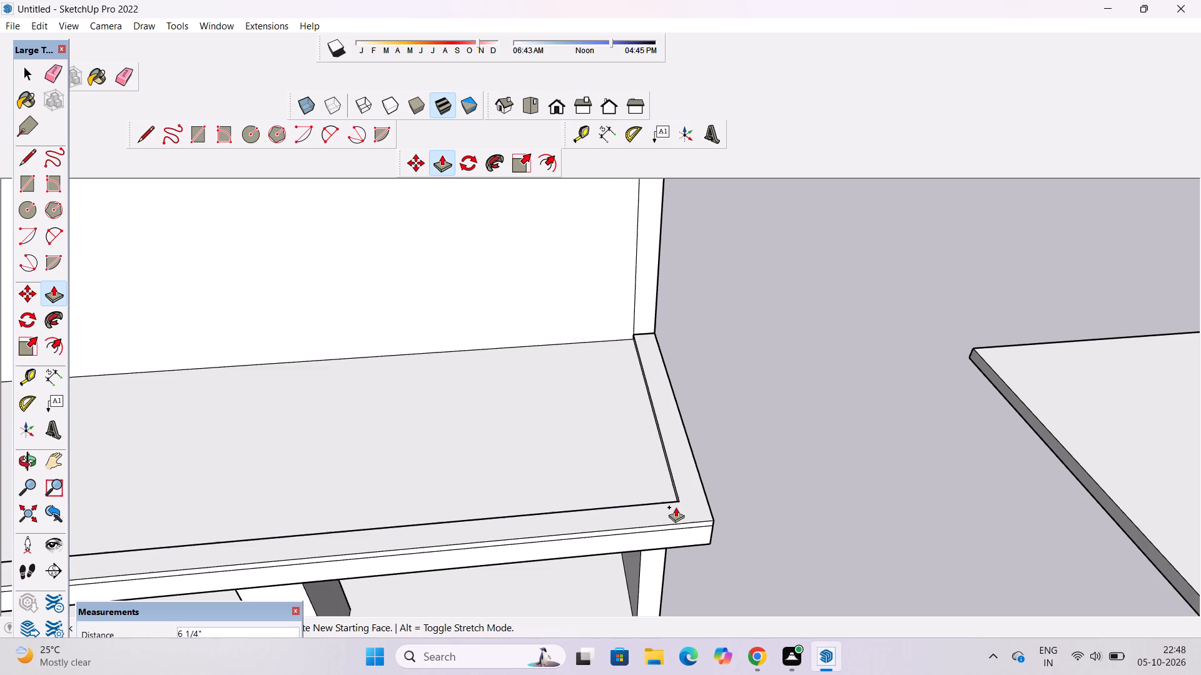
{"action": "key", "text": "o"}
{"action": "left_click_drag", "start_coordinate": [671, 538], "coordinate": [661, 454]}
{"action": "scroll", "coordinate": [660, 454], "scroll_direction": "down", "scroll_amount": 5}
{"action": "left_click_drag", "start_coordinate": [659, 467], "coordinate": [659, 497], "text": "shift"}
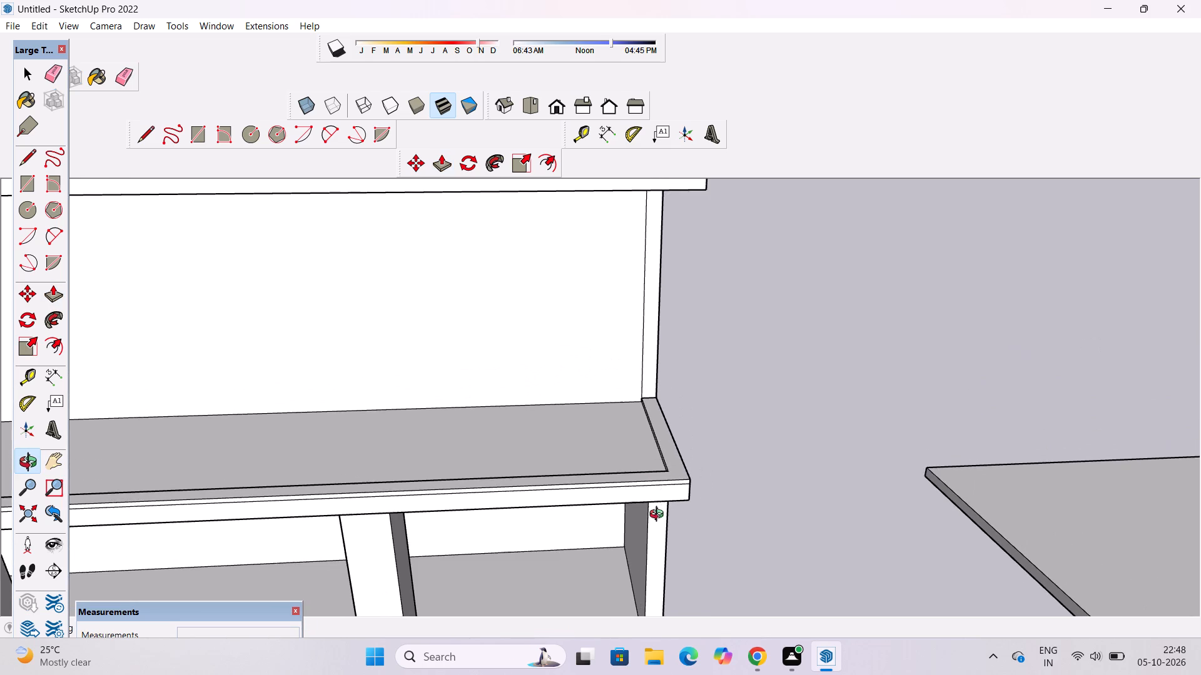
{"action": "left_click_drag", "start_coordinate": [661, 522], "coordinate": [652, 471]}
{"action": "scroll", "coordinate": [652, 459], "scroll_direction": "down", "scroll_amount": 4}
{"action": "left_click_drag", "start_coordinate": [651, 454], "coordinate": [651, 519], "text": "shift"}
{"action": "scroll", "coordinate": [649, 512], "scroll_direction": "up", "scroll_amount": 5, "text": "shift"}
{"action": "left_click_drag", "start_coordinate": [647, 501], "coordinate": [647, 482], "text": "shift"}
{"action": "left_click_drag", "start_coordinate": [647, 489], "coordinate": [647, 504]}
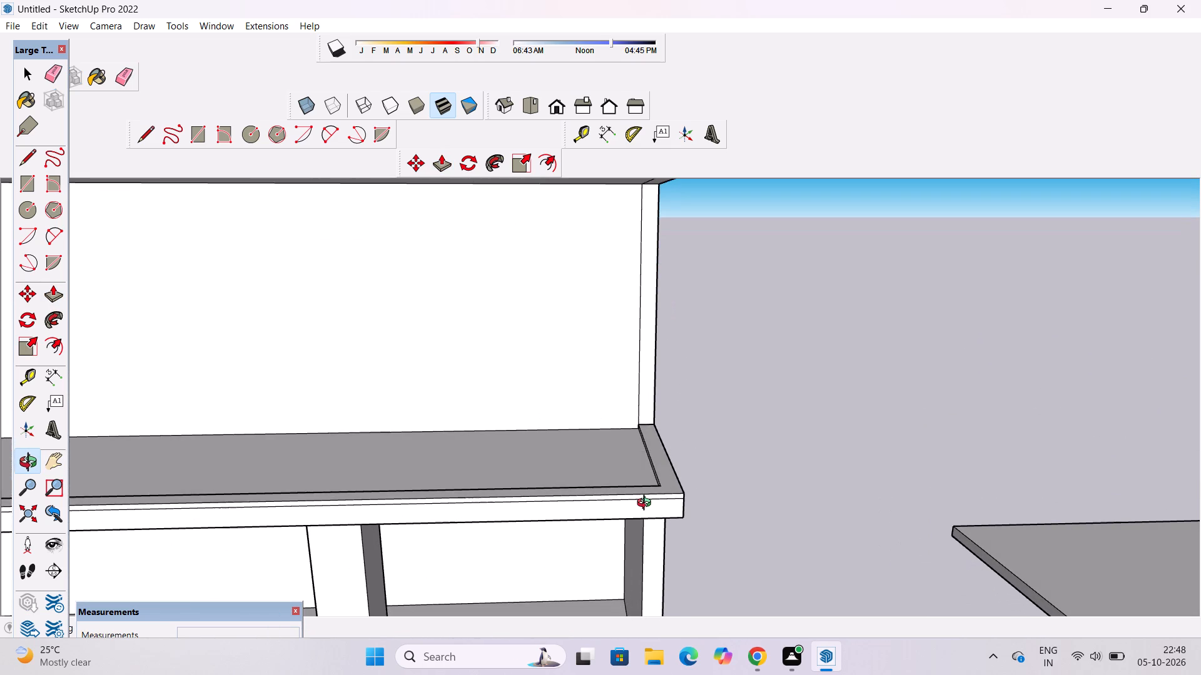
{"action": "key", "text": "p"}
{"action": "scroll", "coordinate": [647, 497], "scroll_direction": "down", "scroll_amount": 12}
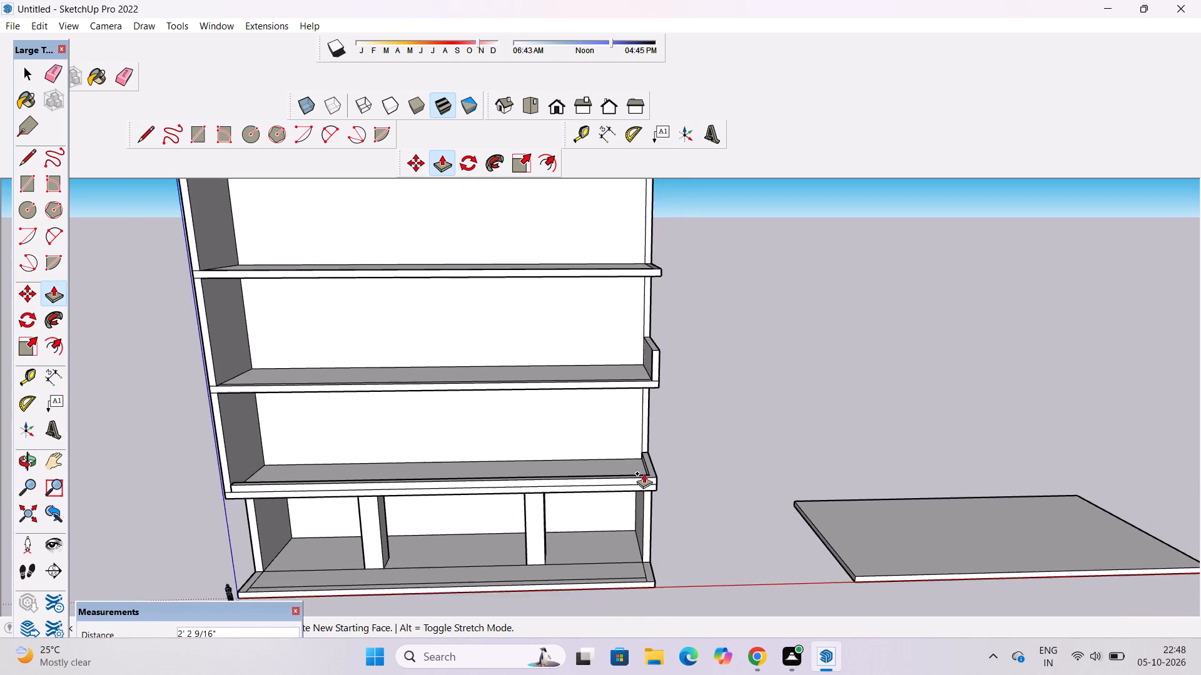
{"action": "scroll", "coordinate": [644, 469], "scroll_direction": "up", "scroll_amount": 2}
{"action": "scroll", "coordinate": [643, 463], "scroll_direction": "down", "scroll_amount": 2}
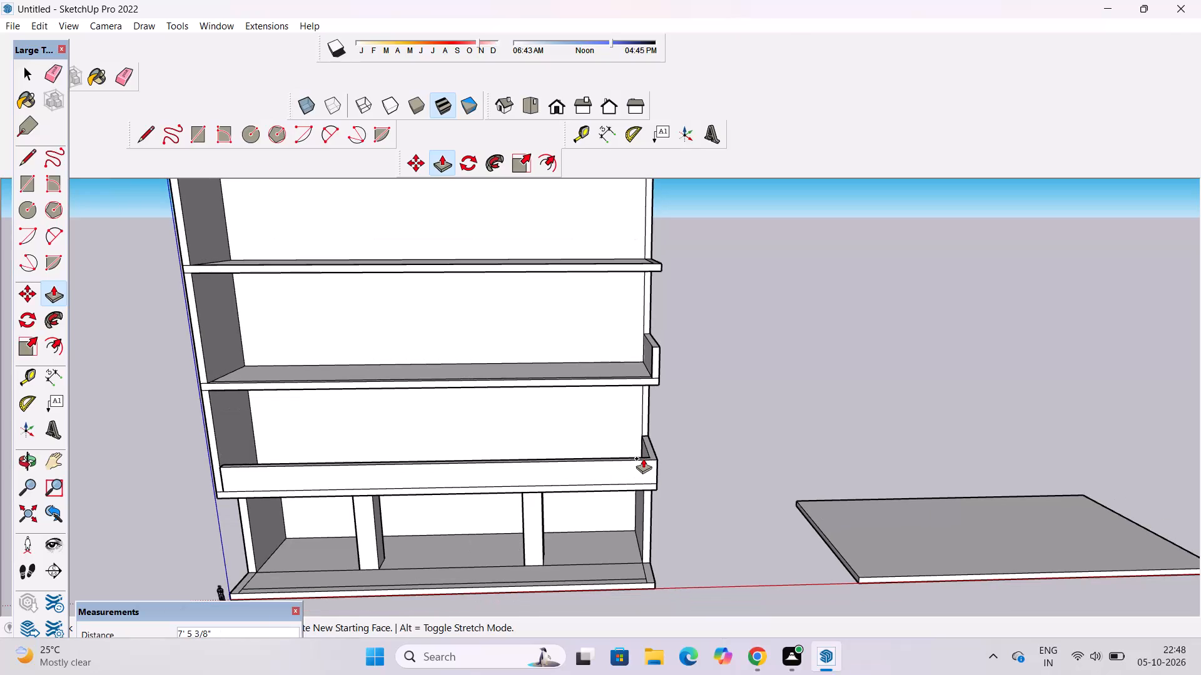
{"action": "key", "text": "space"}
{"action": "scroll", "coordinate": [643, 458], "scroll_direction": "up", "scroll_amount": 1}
Examine the open front, the floor slabs and the plain back walls of the upper storeys.
{"action": "key", "text": "o"}
{"action": "scroll", "coordinate": [643, 458], "scroll_direction": "down", "scroll_amount": 2}
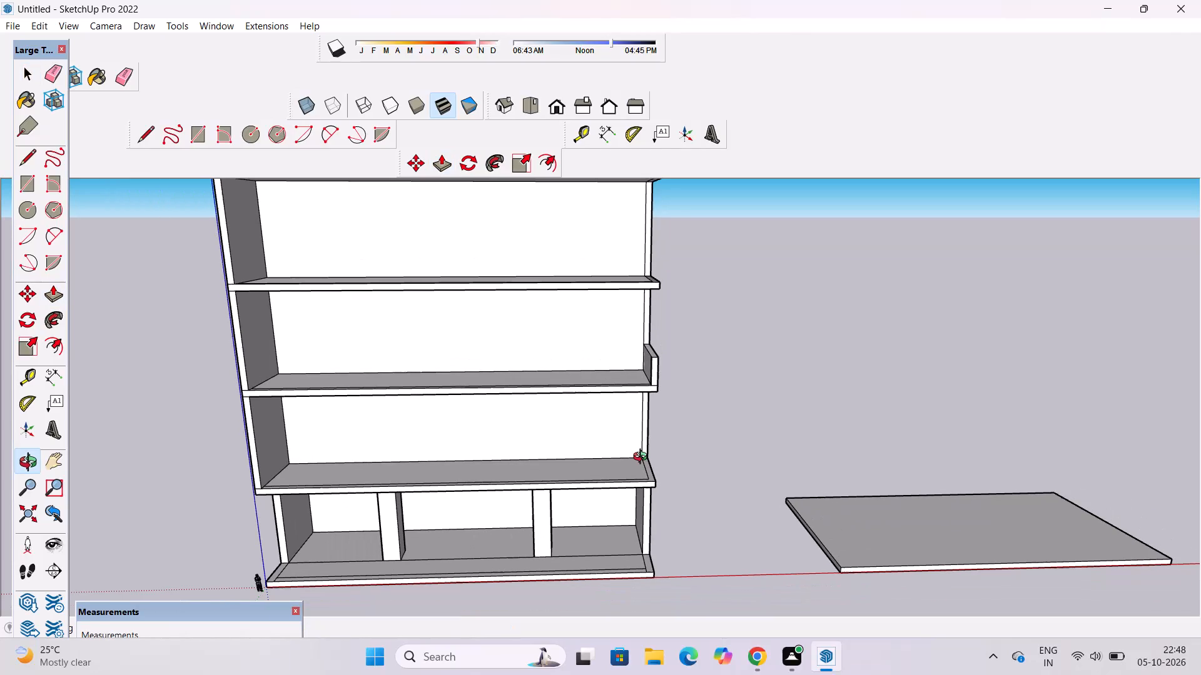
{"action": "left_click_drag", "start_coordinate": [643, 458], "coordinate": [666, 516], "text": "shift"}
{"action": "left_click_drag", "start_coordinate": [600, 521], "coordinate": [634, 523], "text": "shift"}
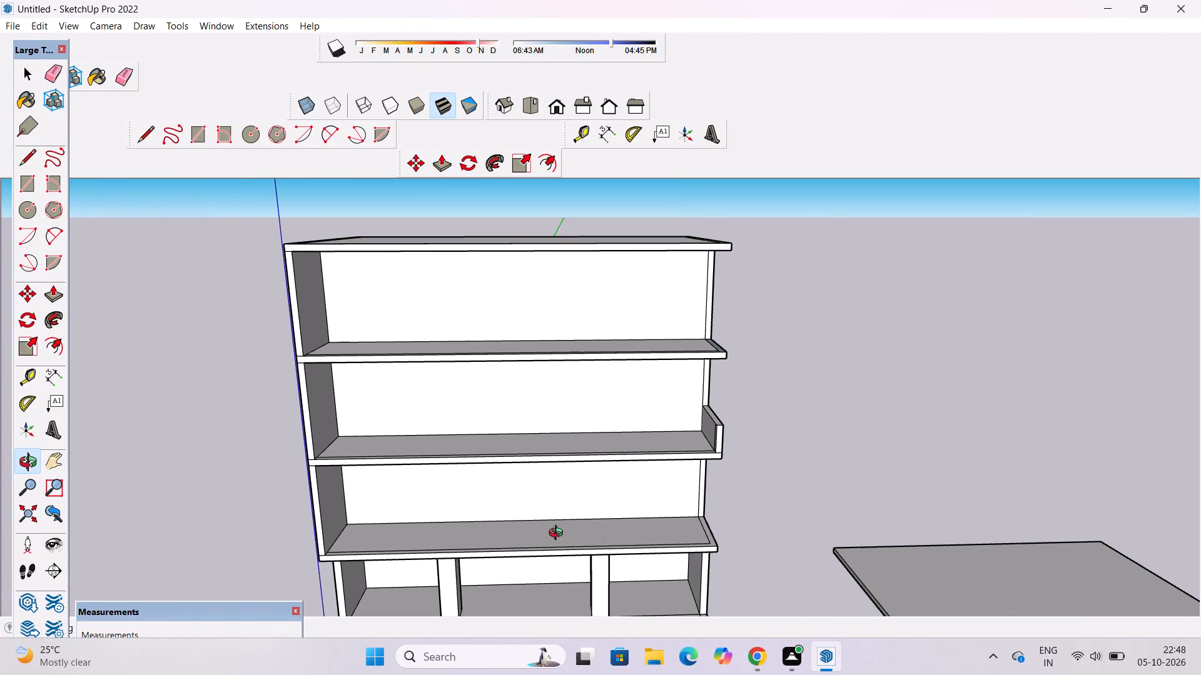
{"action": "left_click_drag", "start_coordinate": [559, 534], "coordinate": [556, 496]}
{"action": "left_click_drag", "start_coordinate": [485, 516], "coordinate": [562, 519], "text": "shift"}
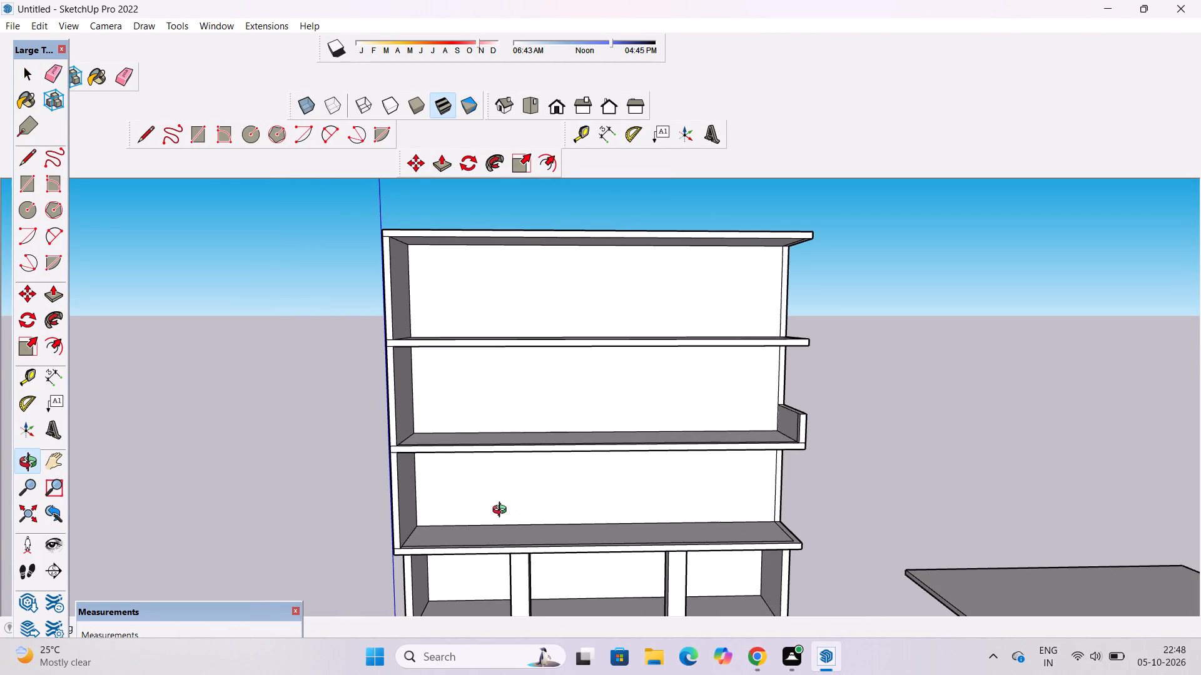
{"action": "scroll", "coordinate": [468, 503], "scroll_direction": "down", "scroll_amount": 1}
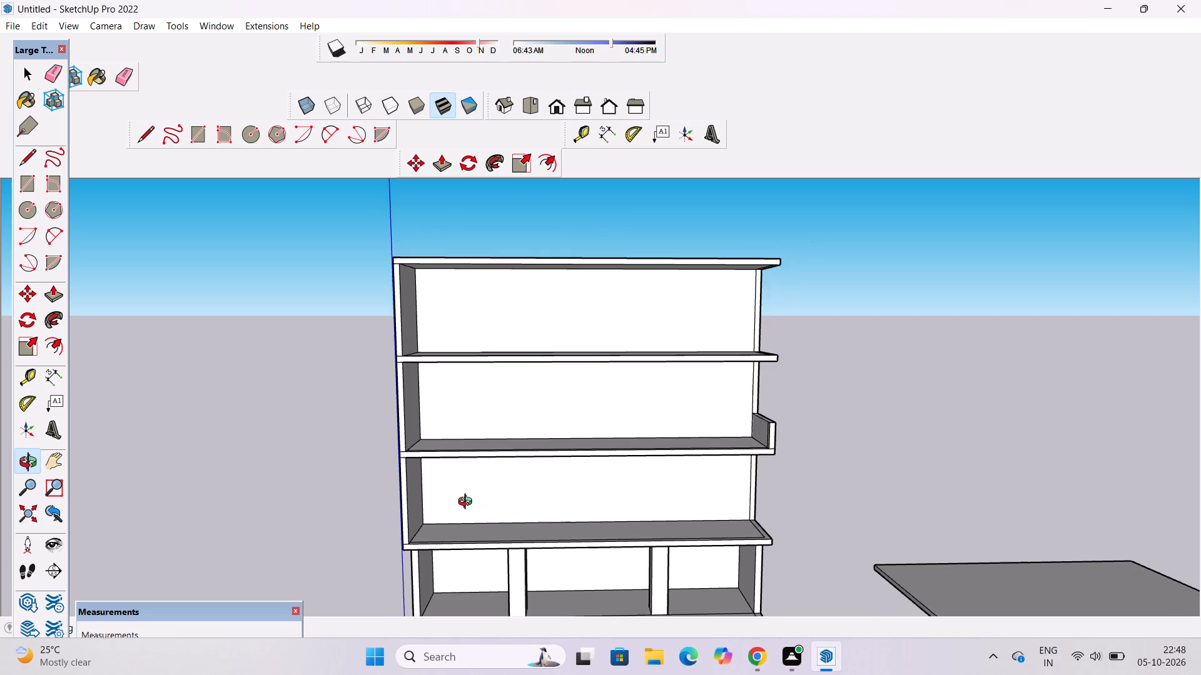
{"action": "scroll", "coordinate": [468, 503], "scroll_direction": "down", "scroll_amount": 3}
{"action": "scroll", "coordinate": [468, 503], "scroll_direction": "up", "scroll_amount": 2}
{"action": "left_click_drag", "start_coordinate": [469, 507], "coordinate": [501, 516]}
{"action": "double_click", "coordinate": [501, 516]}
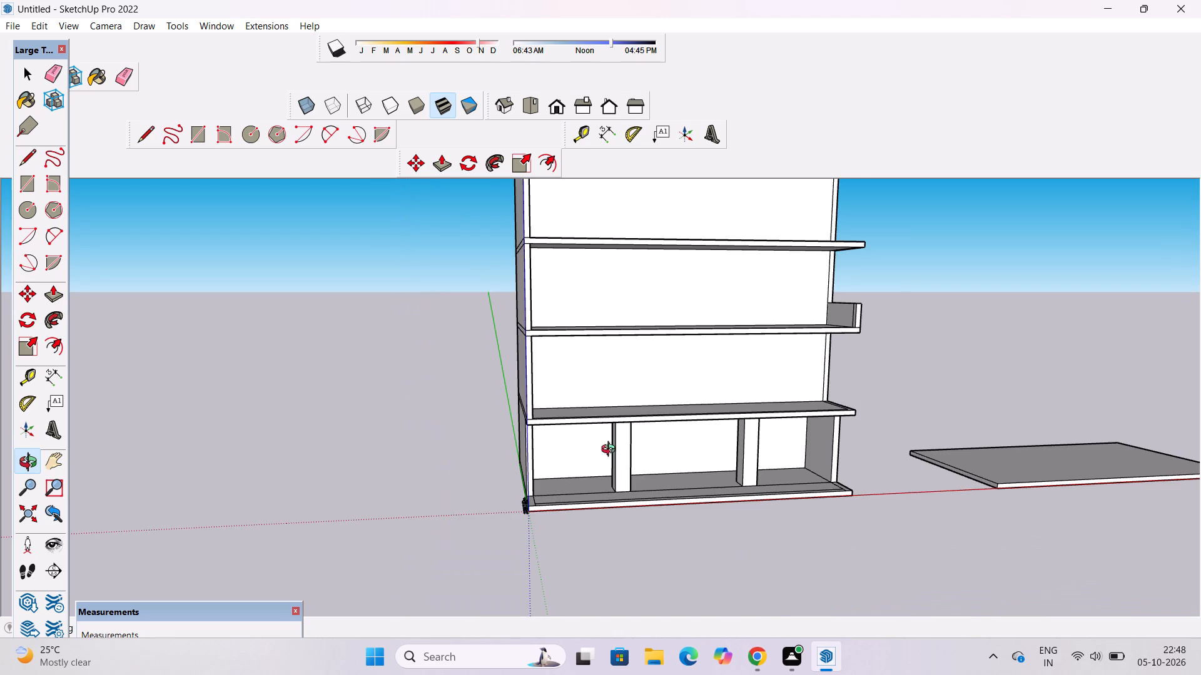
Draw an upright rectangle about 12'3" wide and 18'7" tall on the second storey's back wall, near the full-depth side wall.
{"action": "left_click_drag", "start_coordinate": [612, 449], "coordinate": [479, 541], "text": "shift"}
{"action": "scroll", "coordinate": [464, 532], "scroll_direction": "up", "scroll_amount": 4, "text": "shift"}
{"action": "left_click_drag", "start_coordinate": [464, 521], "coordinate": [443, 544], "text": "shift"}
{"action": "left_click_drag", "start_coordinate": [439, 544], "coordinate": [428, 521]}
{"action": "scroll", "coordinate": [426, 508], "scroll_direction": "up", "scroll_amount": 2}
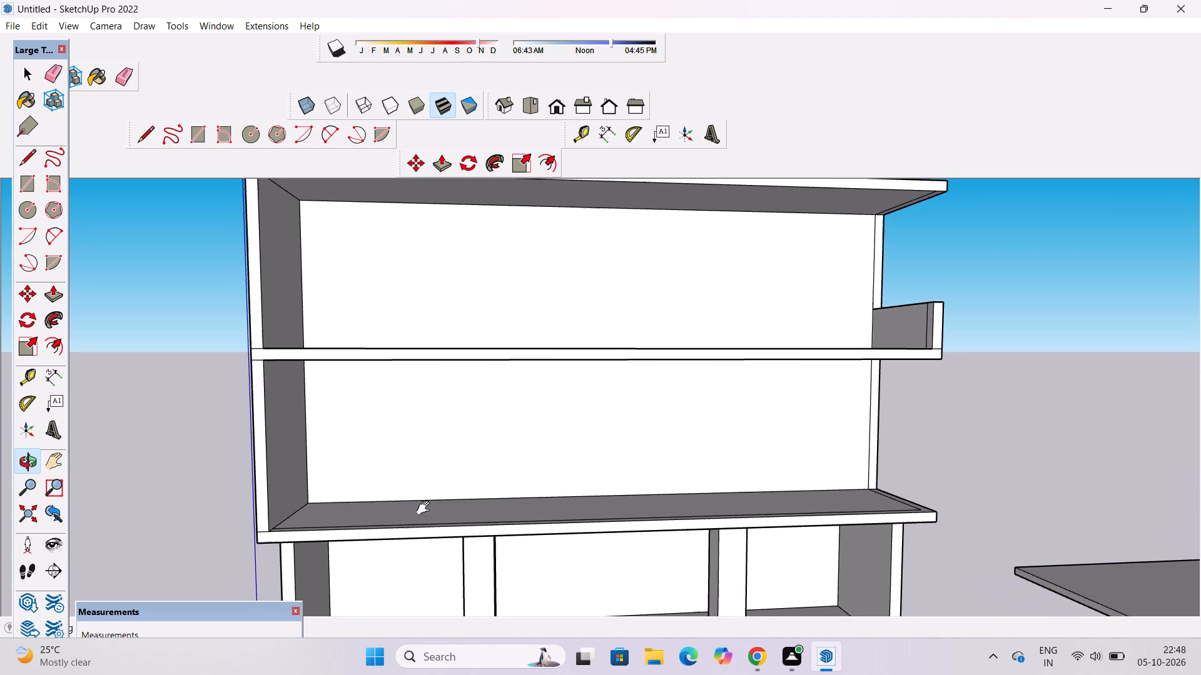
{"action": "left_click_drag", "start_coordinate": [426, 508], "coordinate": [411, 519], "text": "shift"}
{"action": "left_click", "coordinate": [411, 519], "text": "shift"}
{"action": "key", "text": "r"}
{"action": "scroll", "coordinate": [356, 511], "scroll_direction": "down", "scroll_amount": 3}
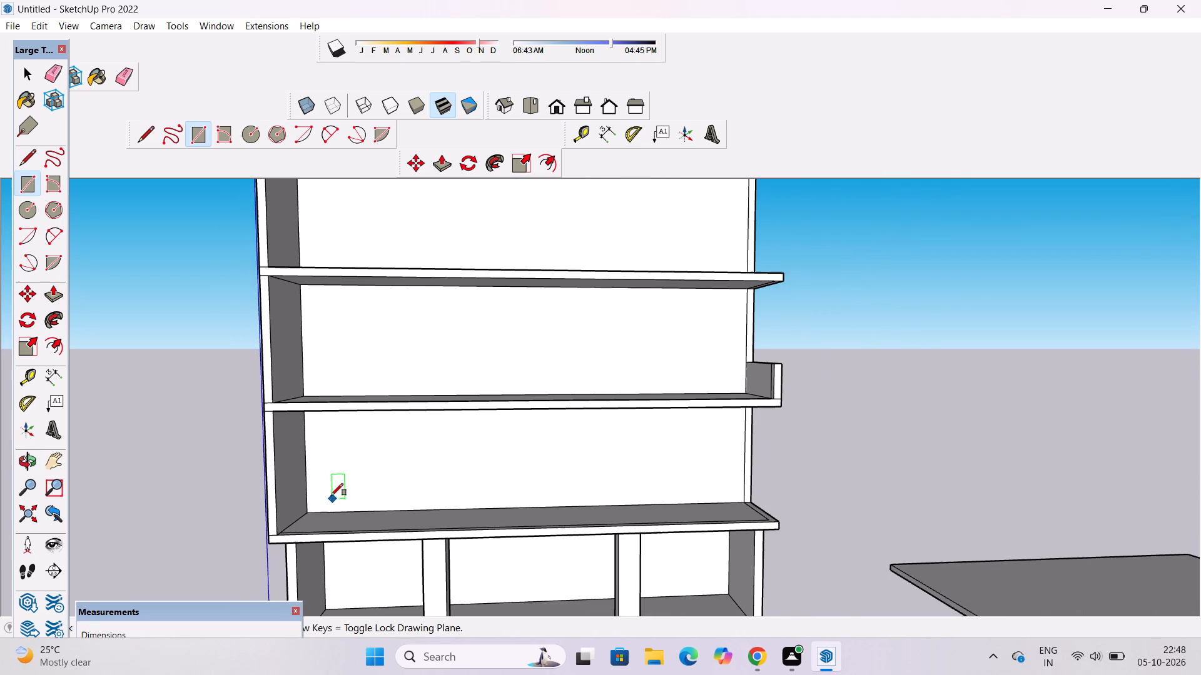
{"action": "scroll", "coordinate": [331, 495], "scroll_direction": "up", "scroll_amount": 2}
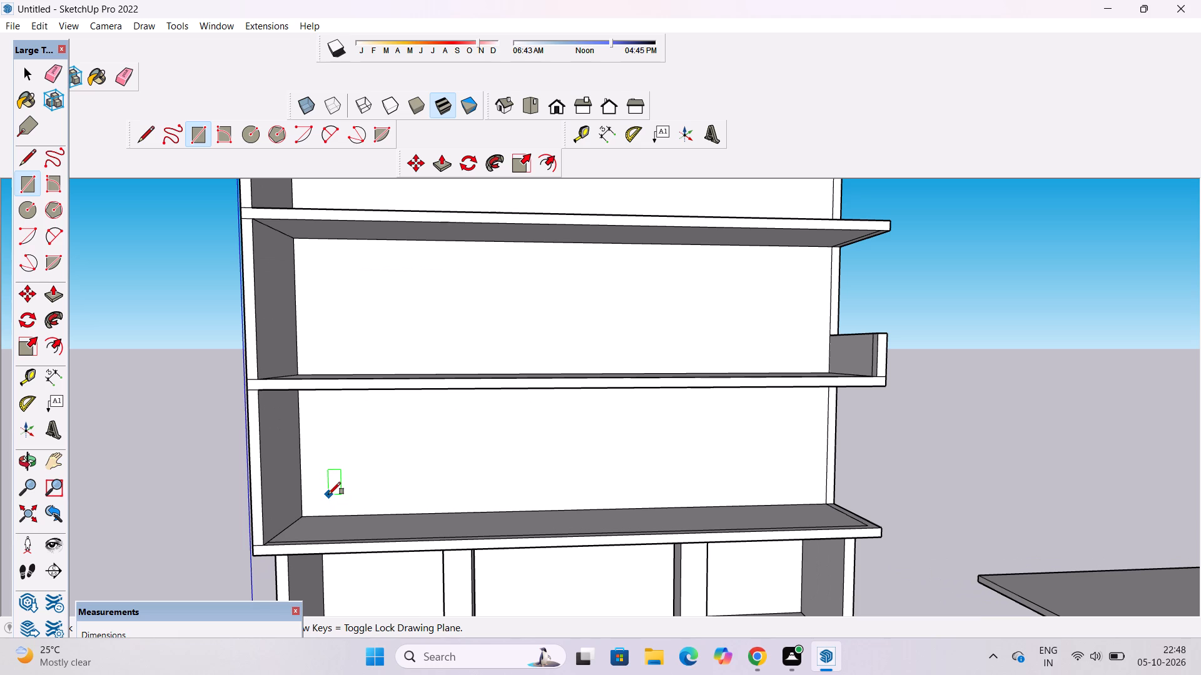
{"action": "left_click", "coordinate": [318, 497]}
{"action": "left_click", "coordinate": [372, 415]}
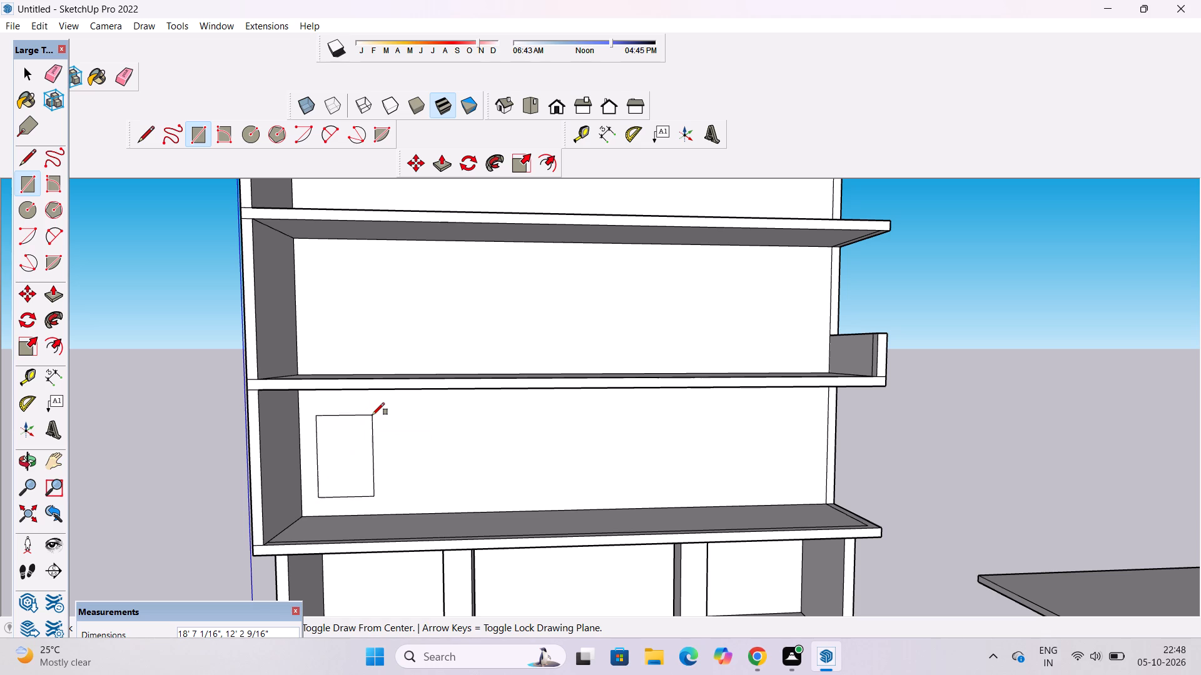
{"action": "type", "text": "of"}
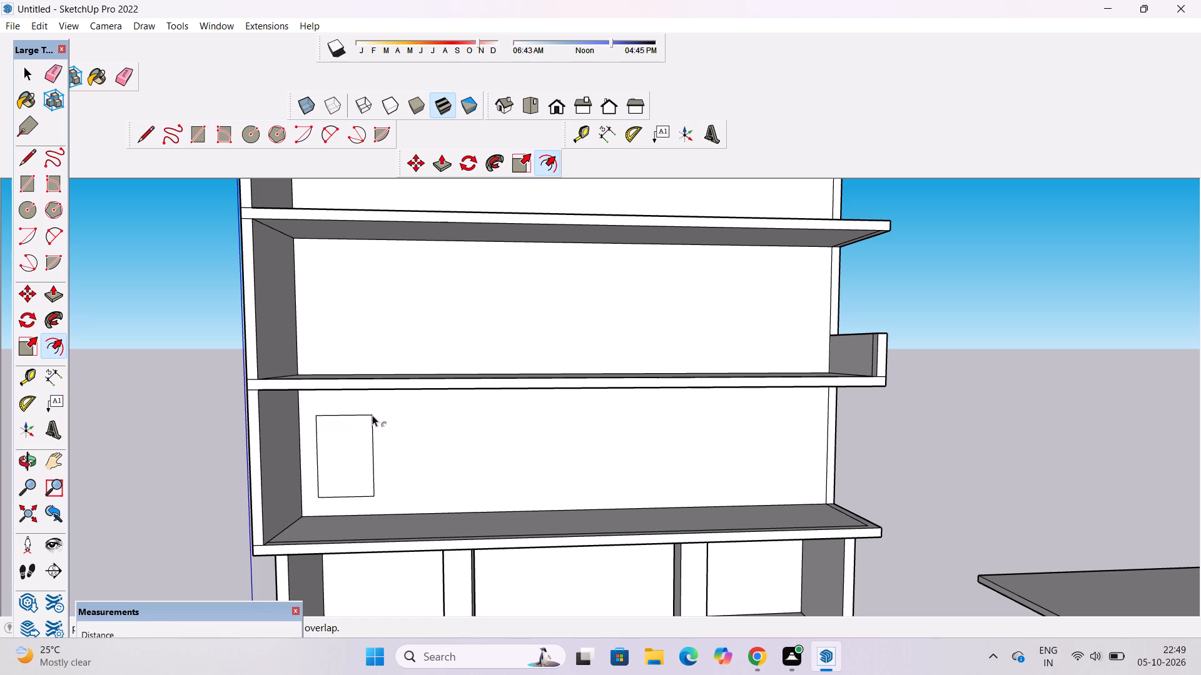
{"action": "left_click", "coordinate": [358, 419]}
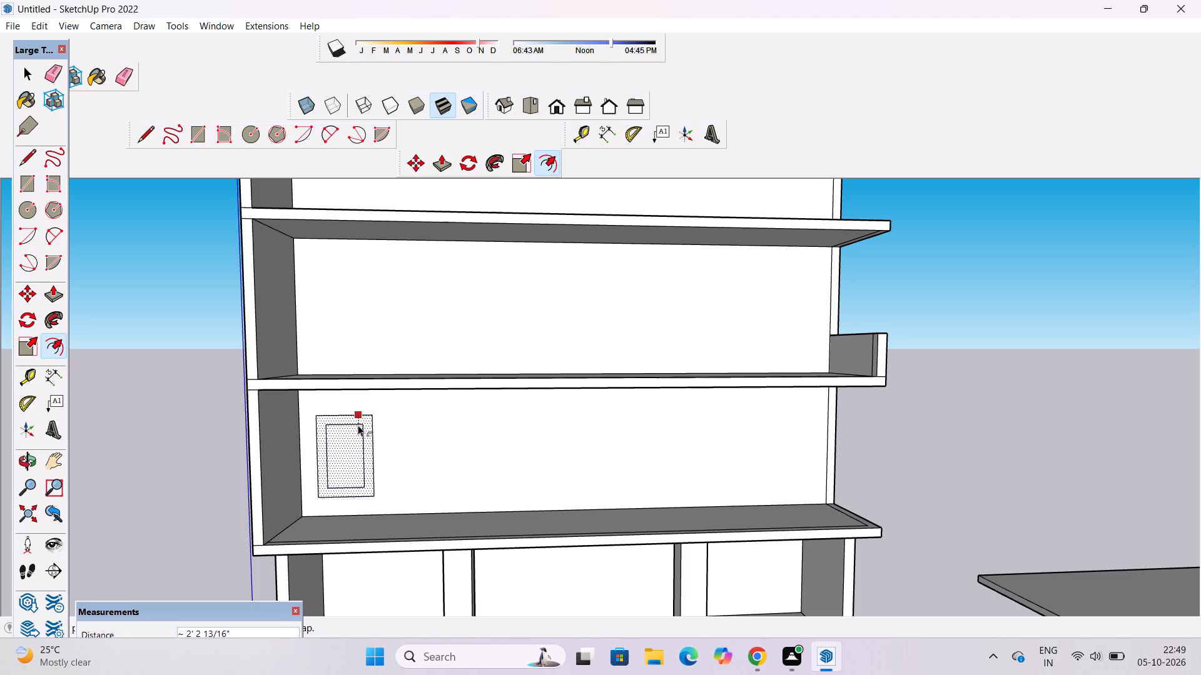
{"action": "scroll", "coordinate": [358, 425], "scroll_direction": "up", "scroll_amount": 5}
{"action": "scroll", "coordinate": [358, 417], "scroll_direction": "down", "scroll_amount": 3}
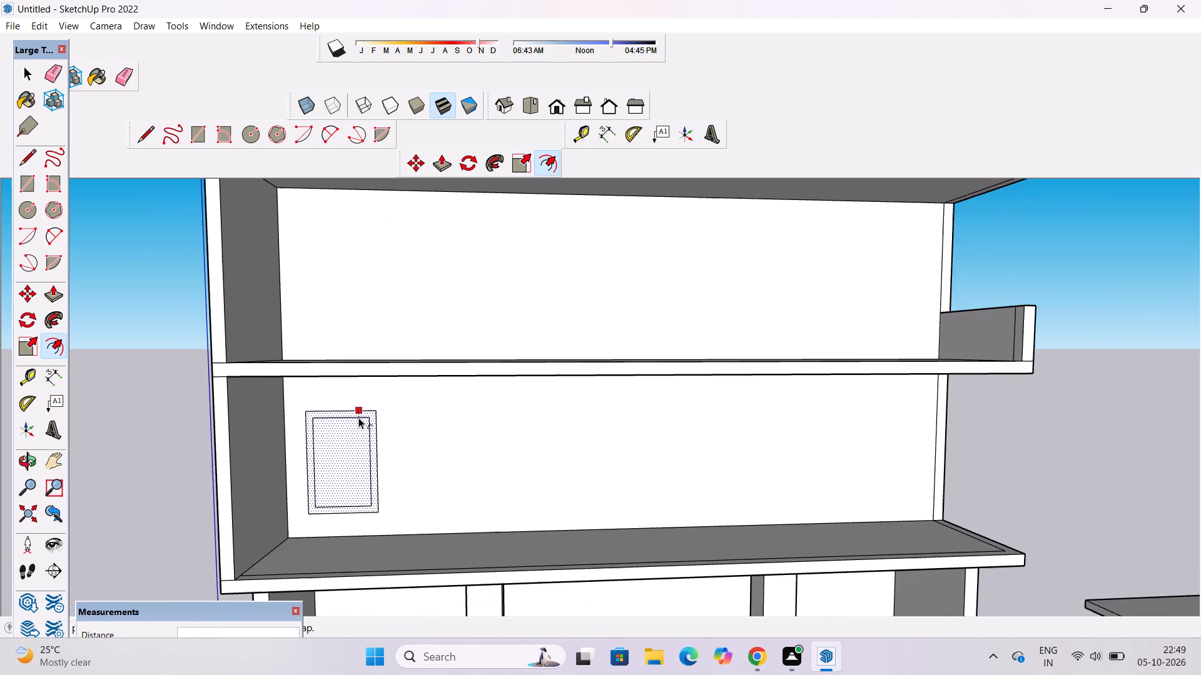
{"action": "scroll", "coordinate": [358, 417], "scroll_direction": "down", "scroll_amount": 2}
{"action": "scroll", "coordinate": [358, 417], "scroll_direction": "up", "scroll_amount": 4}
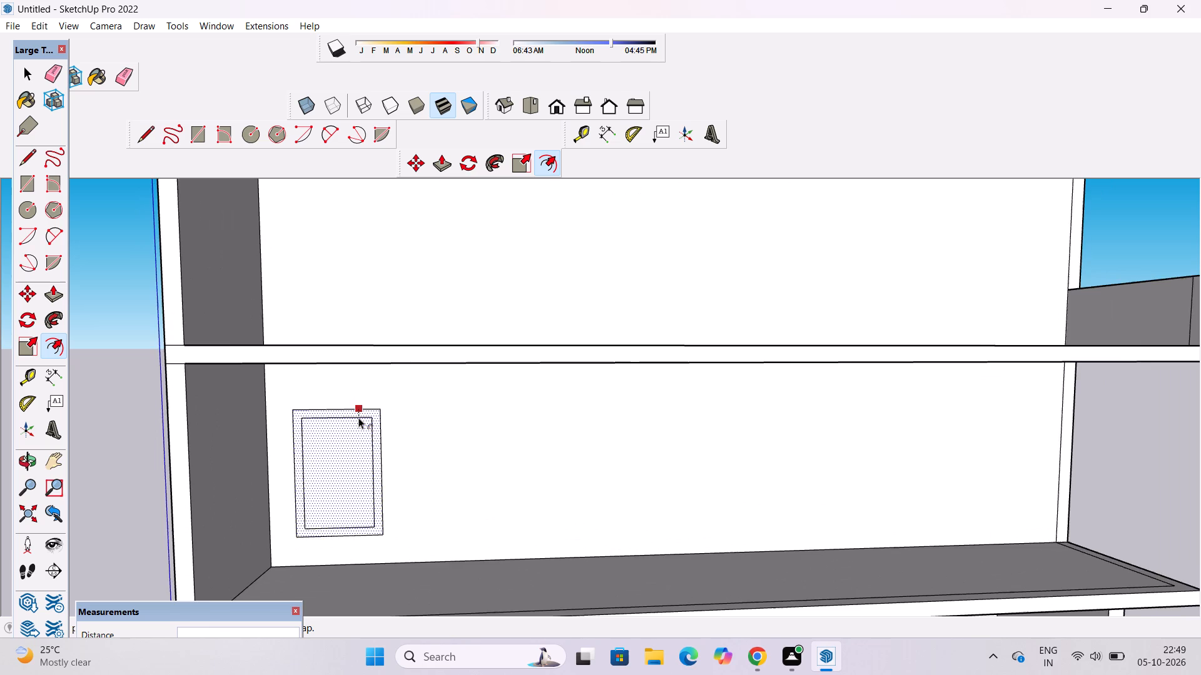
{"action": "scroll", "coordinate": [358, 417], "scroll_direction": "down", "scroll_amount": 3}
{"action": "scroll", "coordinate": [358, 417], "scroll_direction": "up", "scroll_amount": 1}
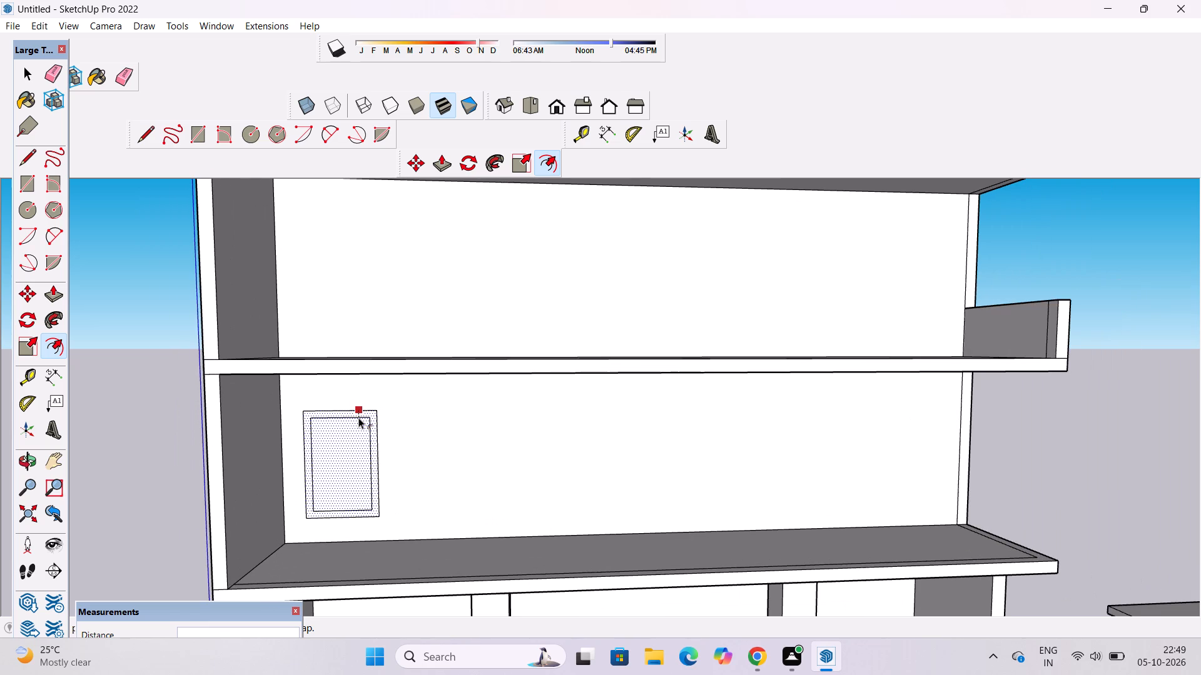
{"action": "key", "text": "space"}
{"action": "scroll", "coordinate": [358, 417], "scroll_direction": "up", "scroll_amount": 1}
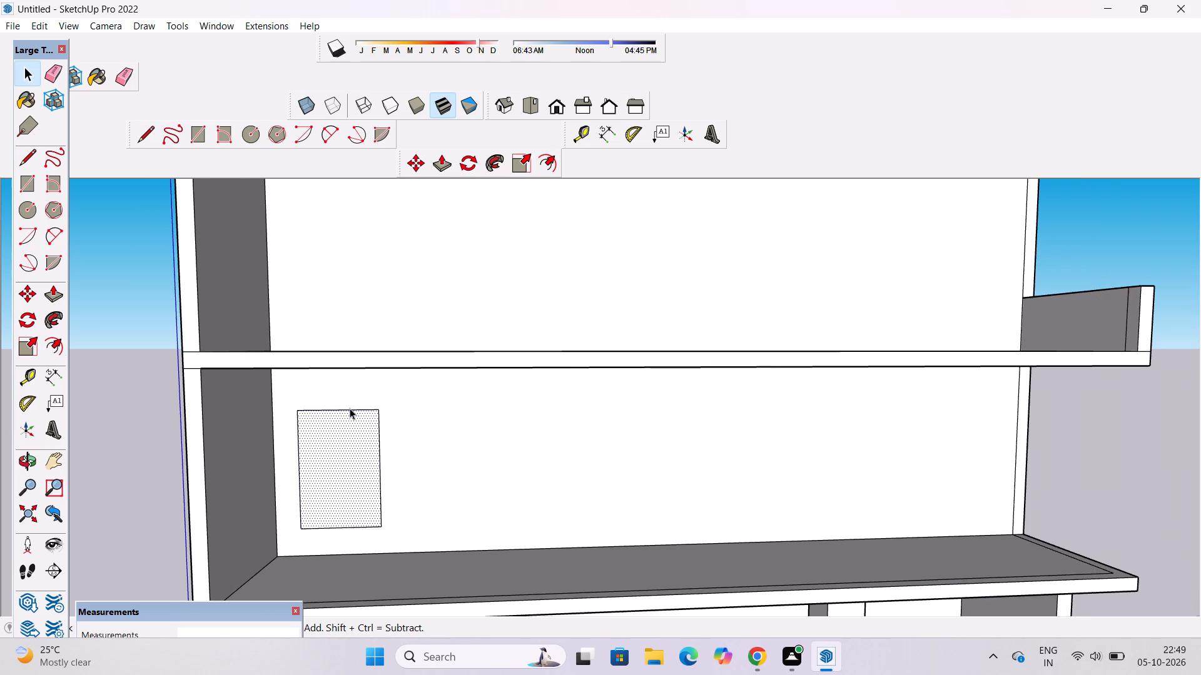
Replace the upright rectangle on the second storey's back wall with one about 11'6" wide and 19'8" tall.
{"action": "key", "text": "ctrl+z"}
{"action": "scroll", "coordinate": [312, 399], "scroll_direction": "down", "scroll_amount": 5}
{"action": "key", "text": "r"}
{"action": "scroll", "coordinate": [298, 414], "scroll_direction": "down", "scroll_amount": 3}
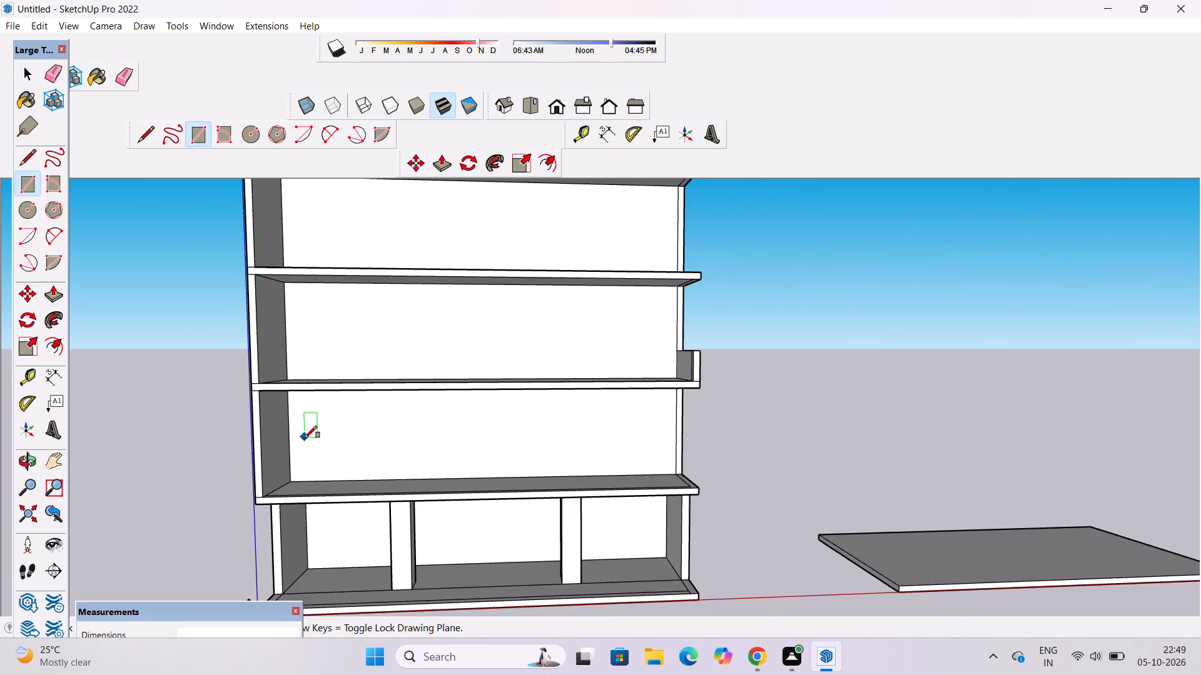
{"action": "scroll", "coordinate": [305, 438], "scroll_direction": "up", "scroll_amount": 4}
{"action": "left_click", "coordinate": [296, 393]}
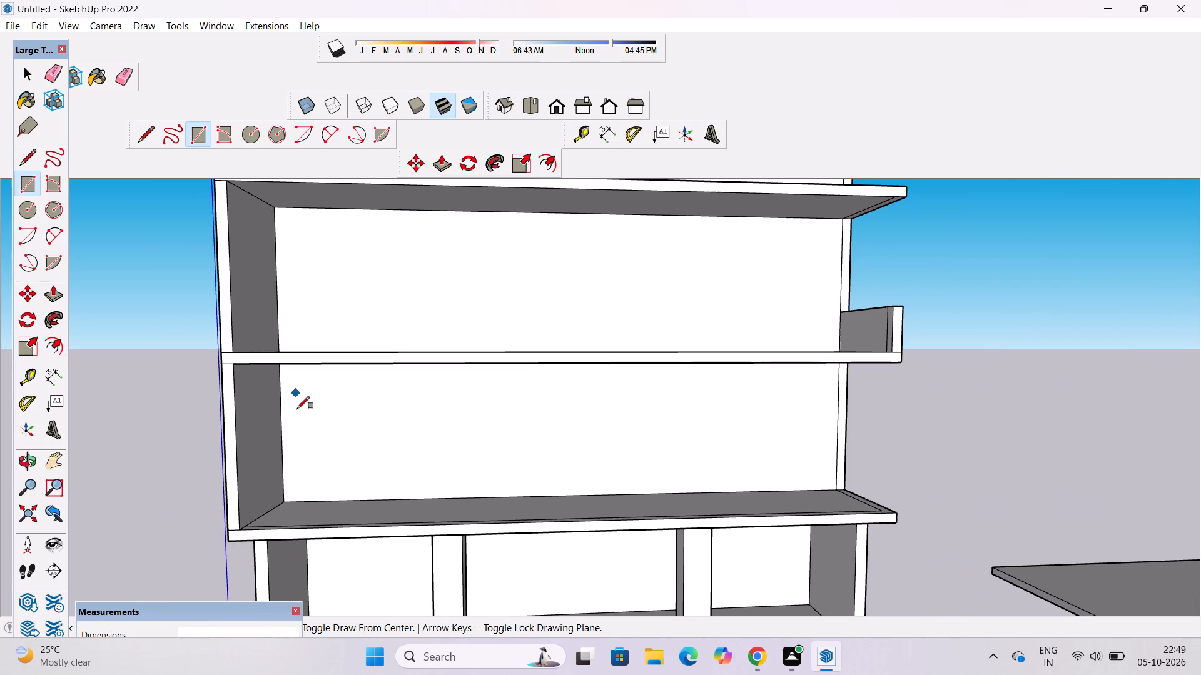
{"action": "scroll", "coordinate": [312, 475], "scroll_direction": "up", "scroll_amount": 3}
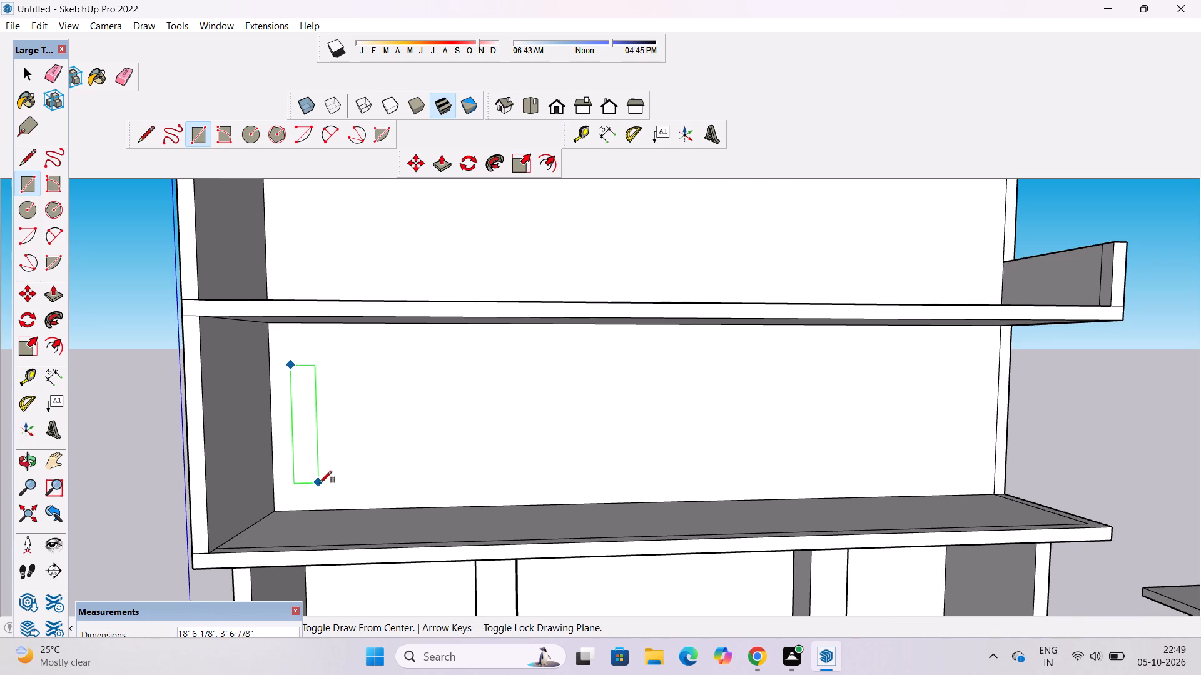
{"action": "scroll", "coordinate": [342, 477], "scroll_direction": "down", "scroll_amount": 3}
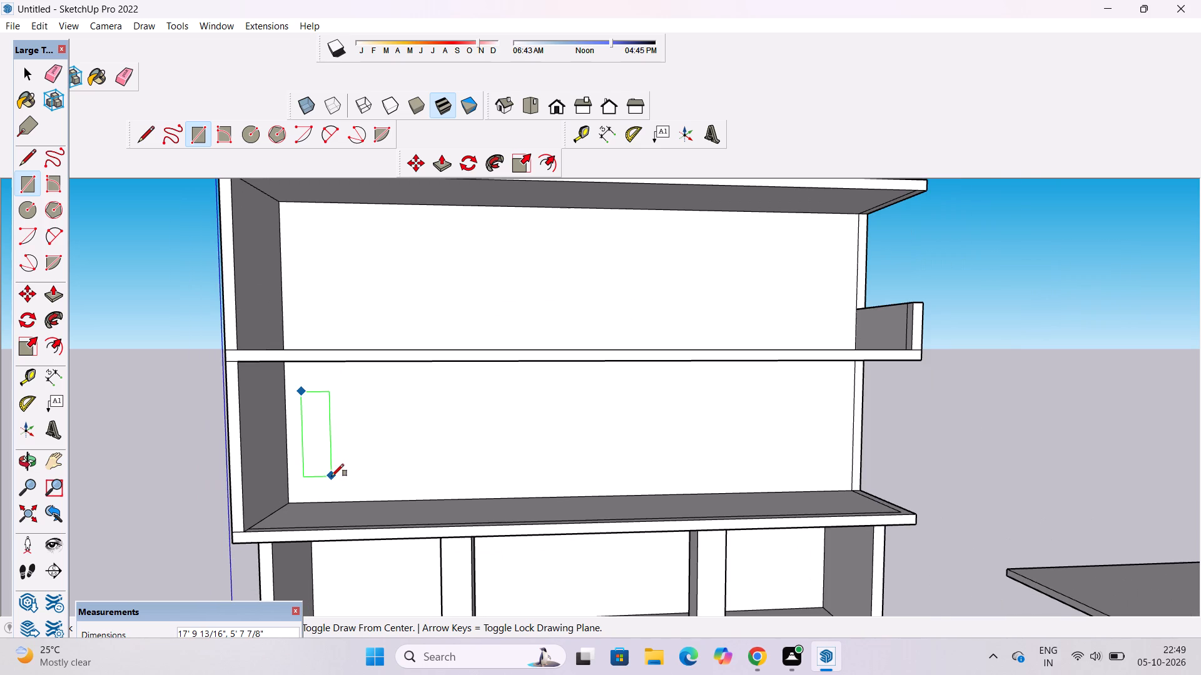
{"action": "scroll", "coordinate": [353, 487], "scroll_direction": "up", "scroll_amount": 2}
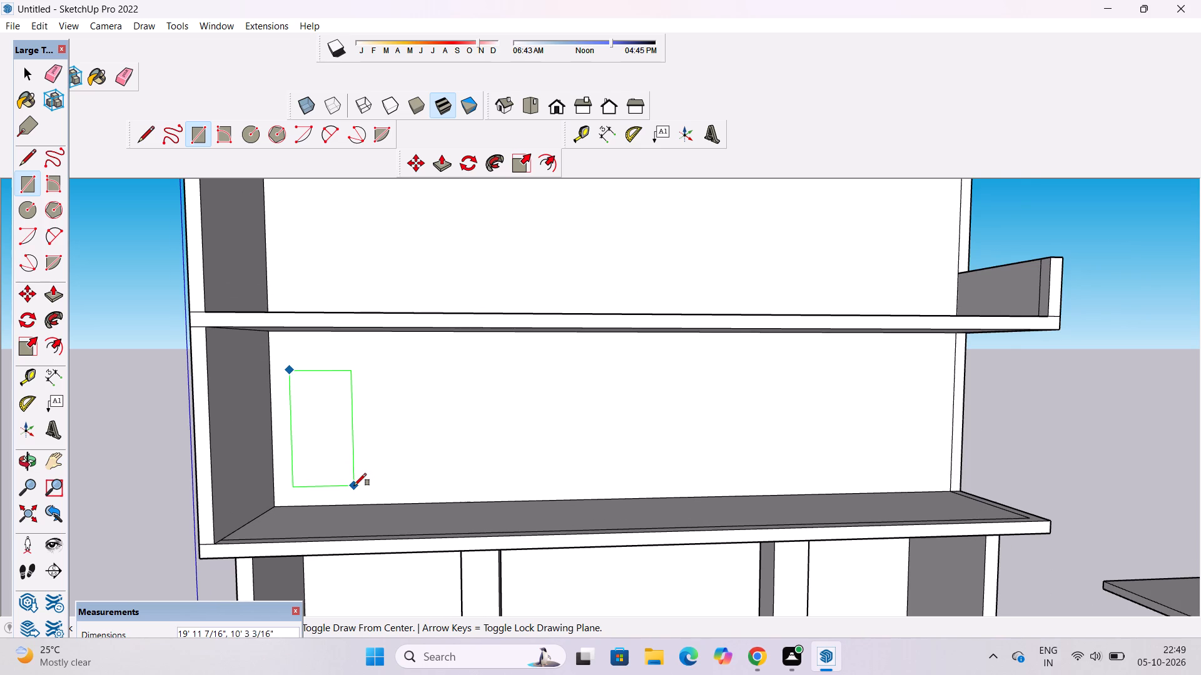
{"action": "left_click", "coordinate": [362, 484]}
{"action": "key", "text": "space"}
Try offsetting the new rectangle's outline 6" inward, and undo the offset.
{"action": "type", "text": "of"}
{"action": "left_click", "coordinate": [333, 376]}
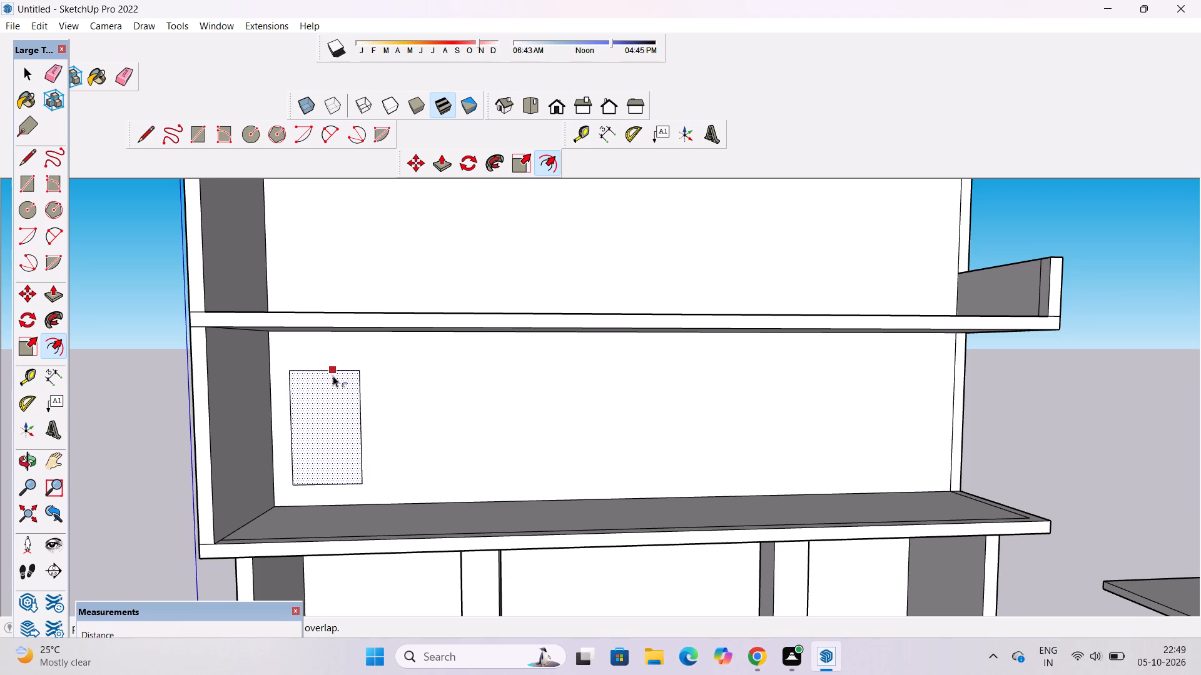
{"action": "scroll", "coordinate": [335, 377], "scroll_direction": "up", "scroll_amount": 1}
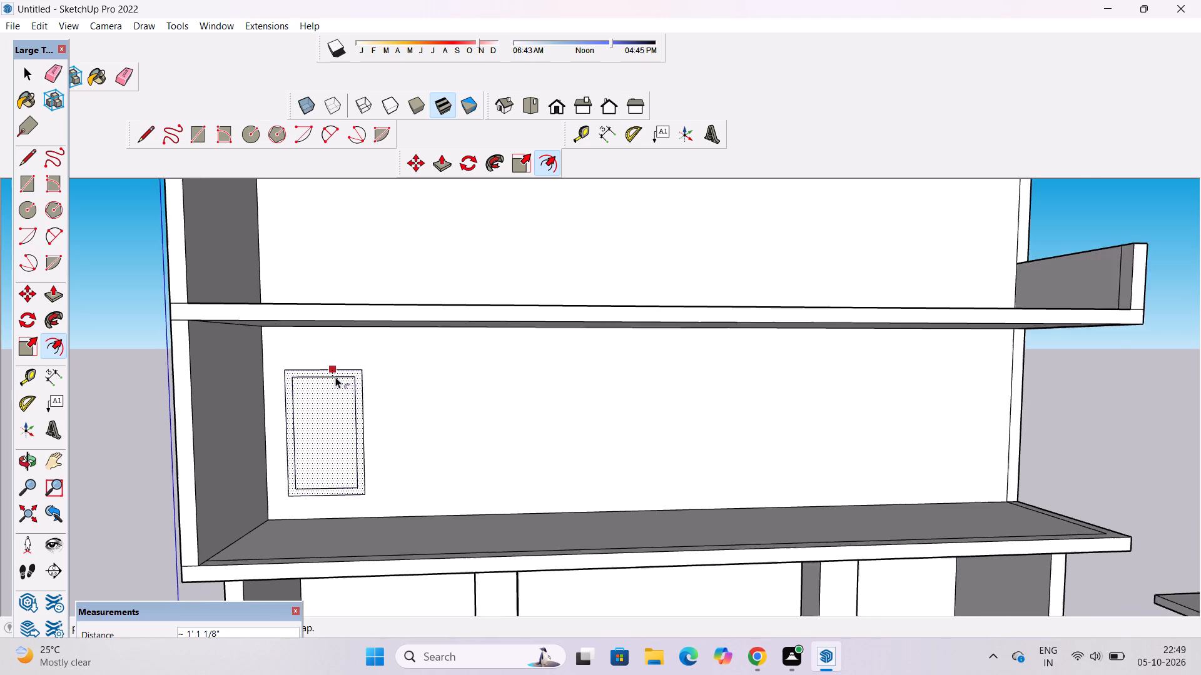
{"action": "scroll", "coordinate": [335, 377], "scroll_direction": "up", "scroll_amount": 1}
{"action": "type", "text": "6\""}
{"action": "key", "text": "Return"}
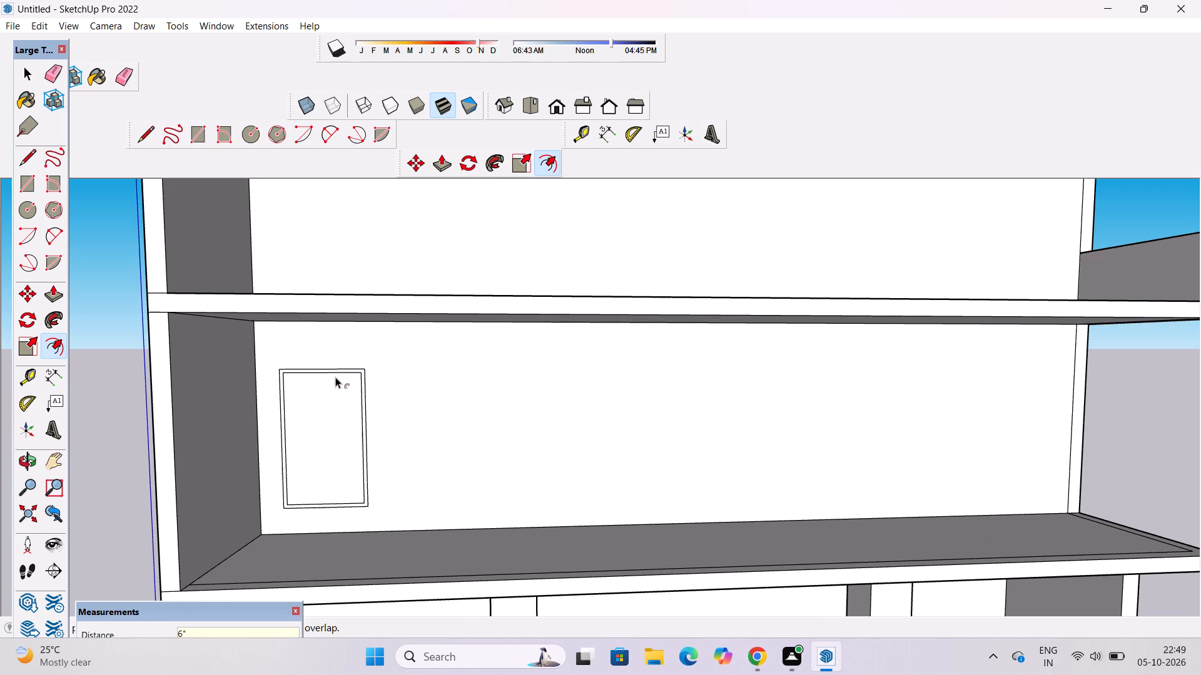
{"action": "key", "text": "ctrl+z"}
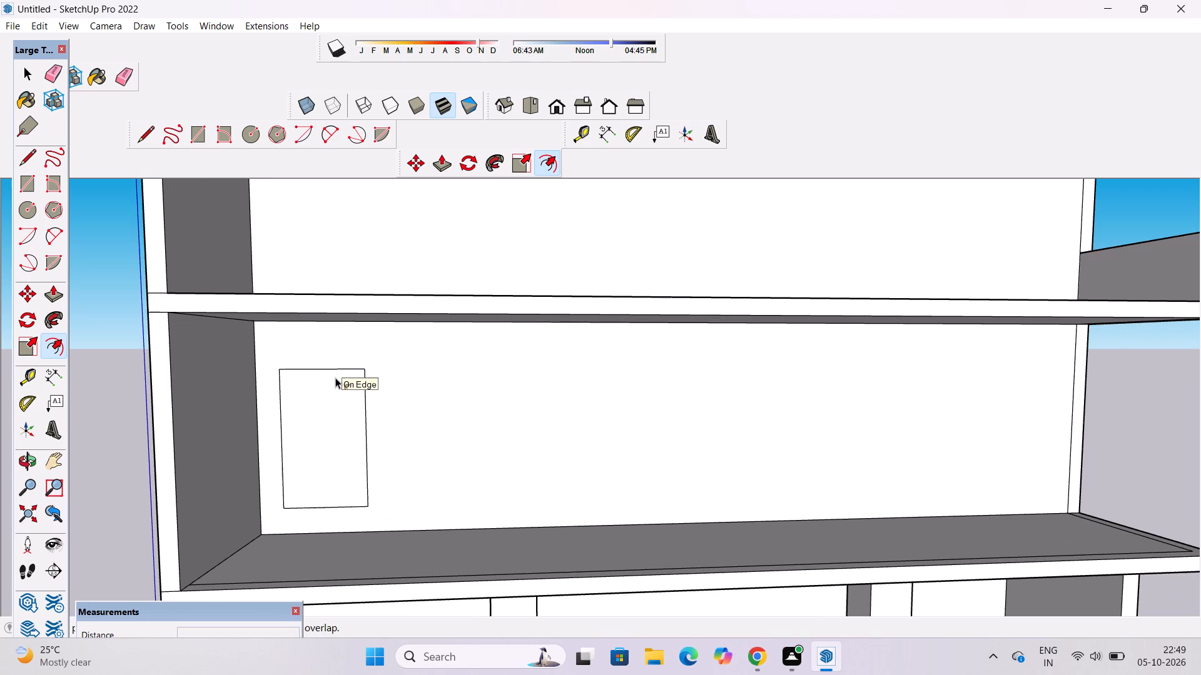
Offset the outline of the rectangle on the second storey's back wall 1' inward.
{"action": "left_click", "coordinate": [333, 376]}
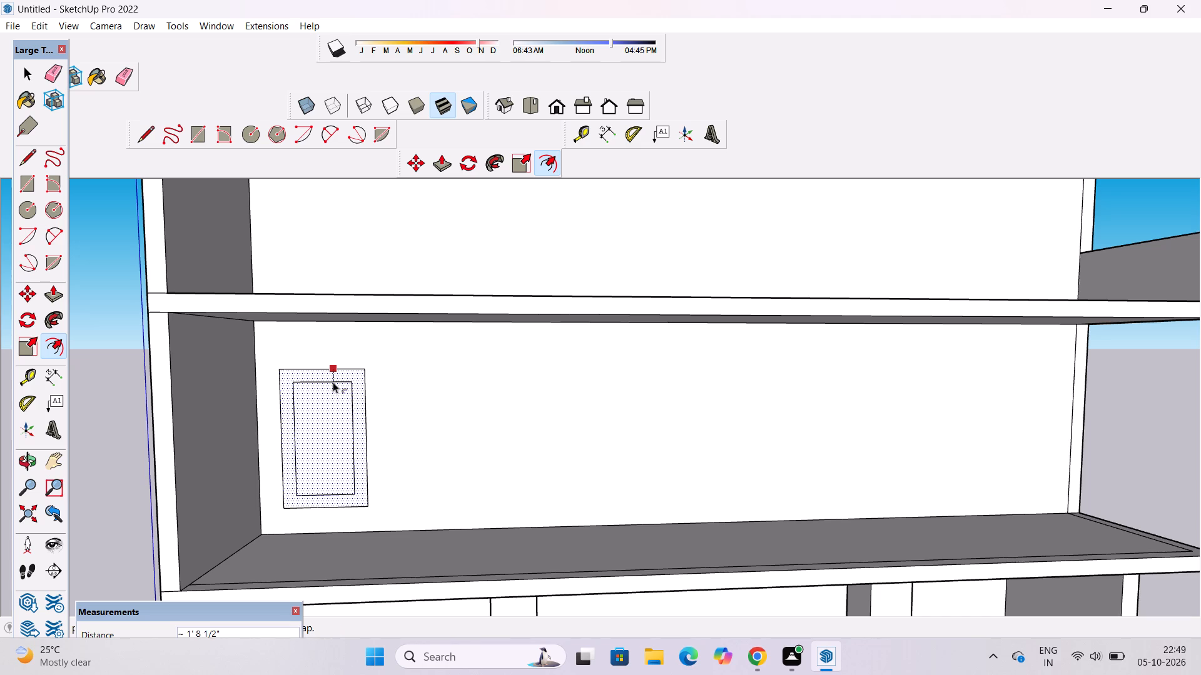
{"action": "type", "text": "1'"}
{"action": "key", "text": "Return"}
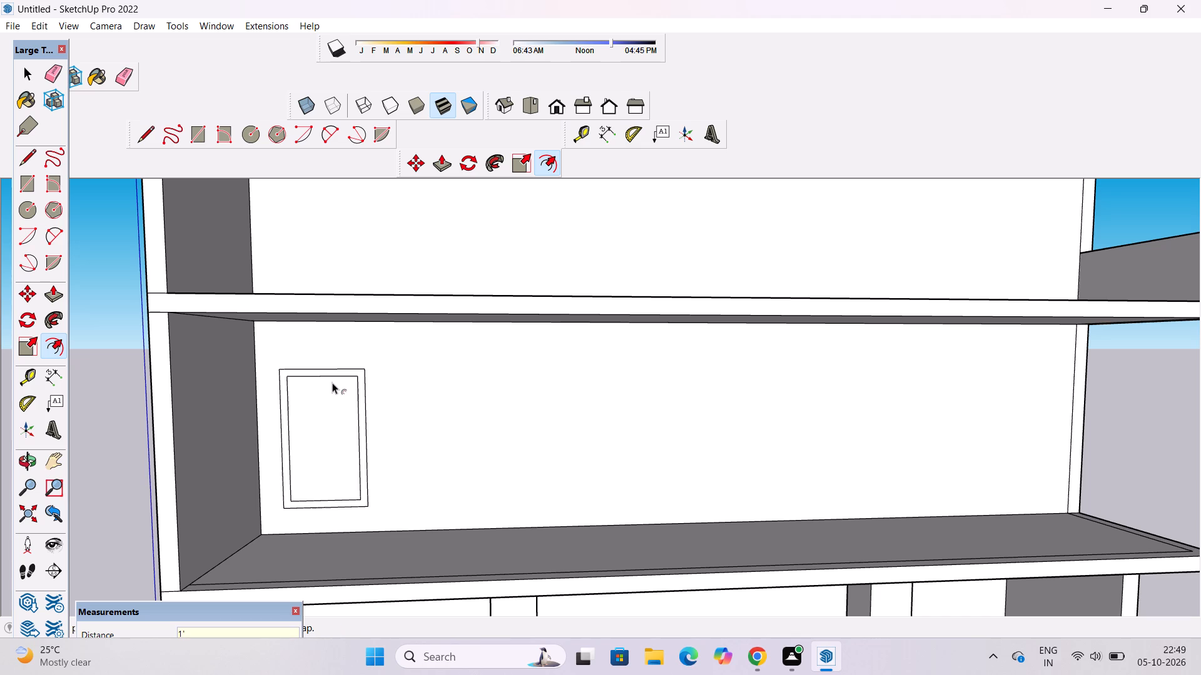
Place a vertical guide parallel to the inner rectangle's side edge, through the midpoint of its bottom edge.
{"action": "scroll", "coordinate": [332, 422], "scroll_direction": "down", "scroll_amount": 5}
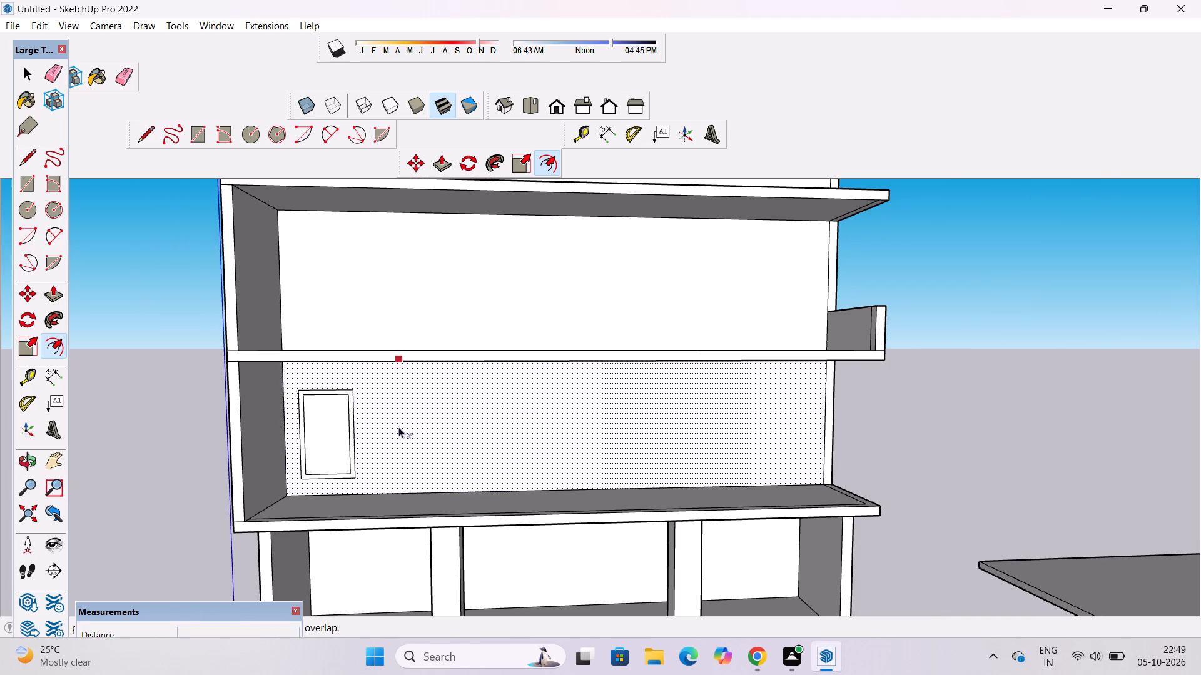
{"action": "key", "text": "space"}
{"action": "key", "text": "o"}
{"action": "left_click_drag", "start_coordinate": [419, 448], "coordinate": [383, 448], "text": "shift"}
{"action": "left_click_drag", "start_coordinate": [322, 448], "coordinate": [326, 476], "text": "shift"}
{"action": "left_click_drag", "start_coordinate": [305, 471], "coordinate": [328, 467], "text": "shift"}
{"action": "scroll", "coordinate": [328, 466], "scroll_direction": "up", "scroll_amount": 6, "text": "shift"}
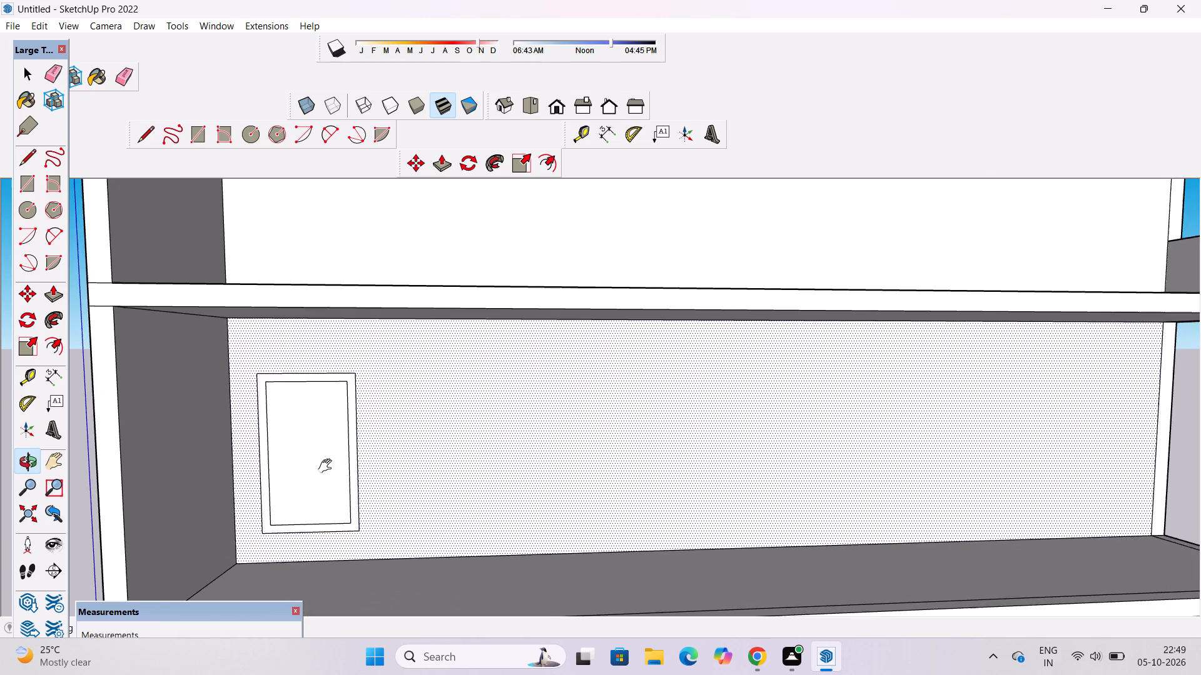
{"action": "left_click_drag", "start_coordinate": [333, 466], "coordinate": [357, 460], "text": "shift"}
{"action": "scroll", "coordinate": [353, 458], "scroll_direction": "down", "scroll_amount": 5, "text": "shift"}
{"action": "left_click", "coordinate": [353, 458], "text": "shift"}
{"action": "key", "text": "shift+t"}
{"action": "scroll", "coordinate": [350, 458], "scroll_direction": "up", "scroll_amount": 4}
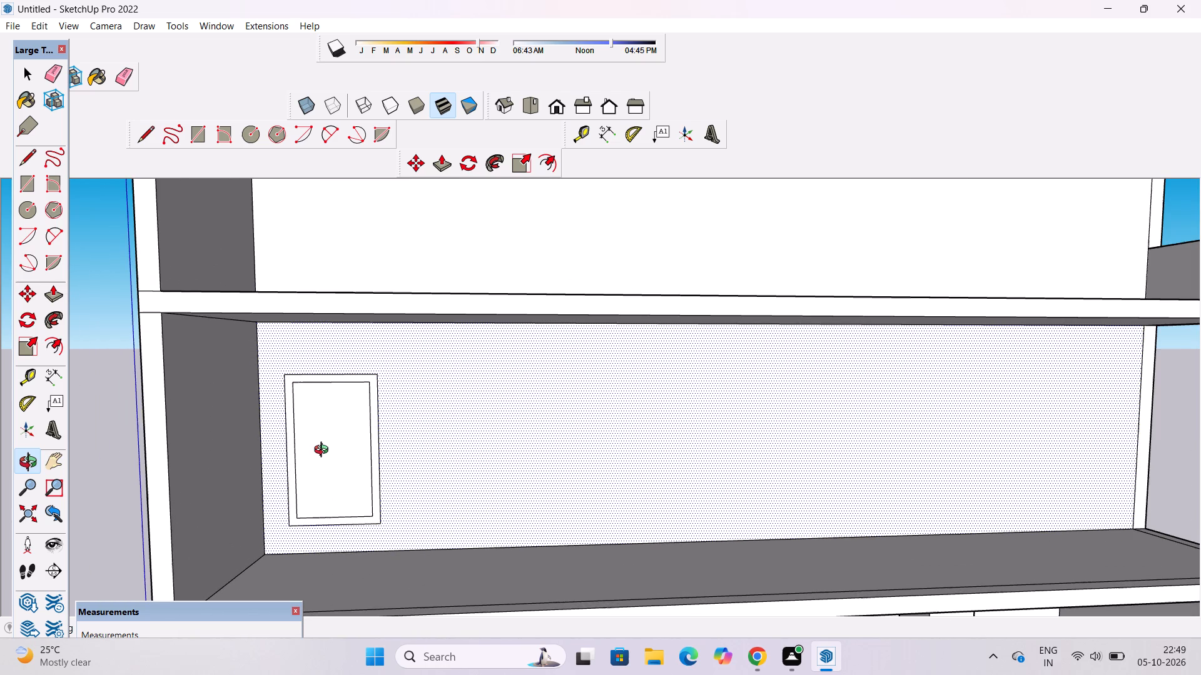
{"action": "key", "text": "t"}
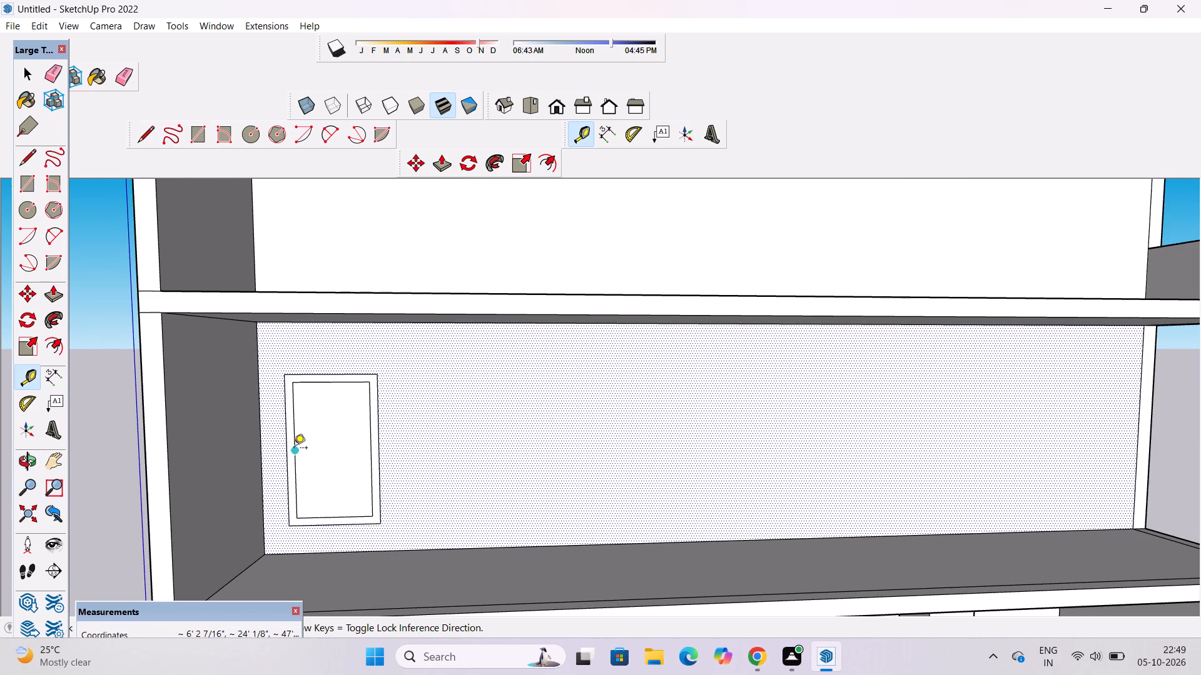
{"action": "left_click", "coordinate": [294, 449]}
{"action": "left_click", "coordinate": [336, 520]}
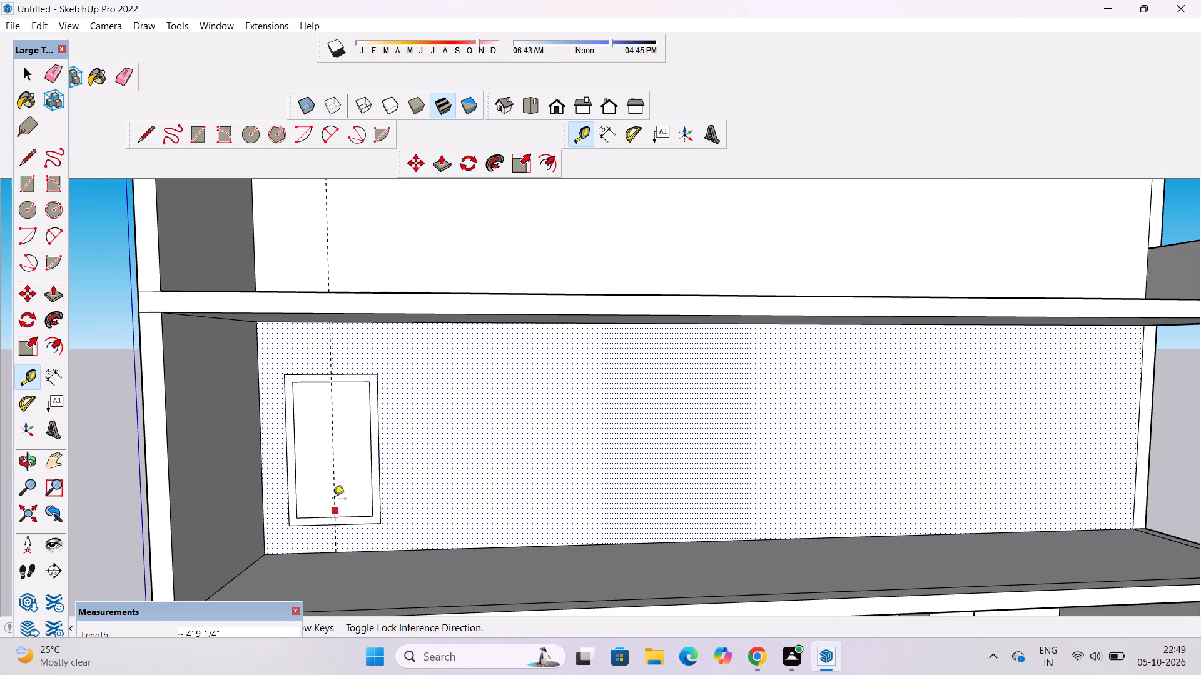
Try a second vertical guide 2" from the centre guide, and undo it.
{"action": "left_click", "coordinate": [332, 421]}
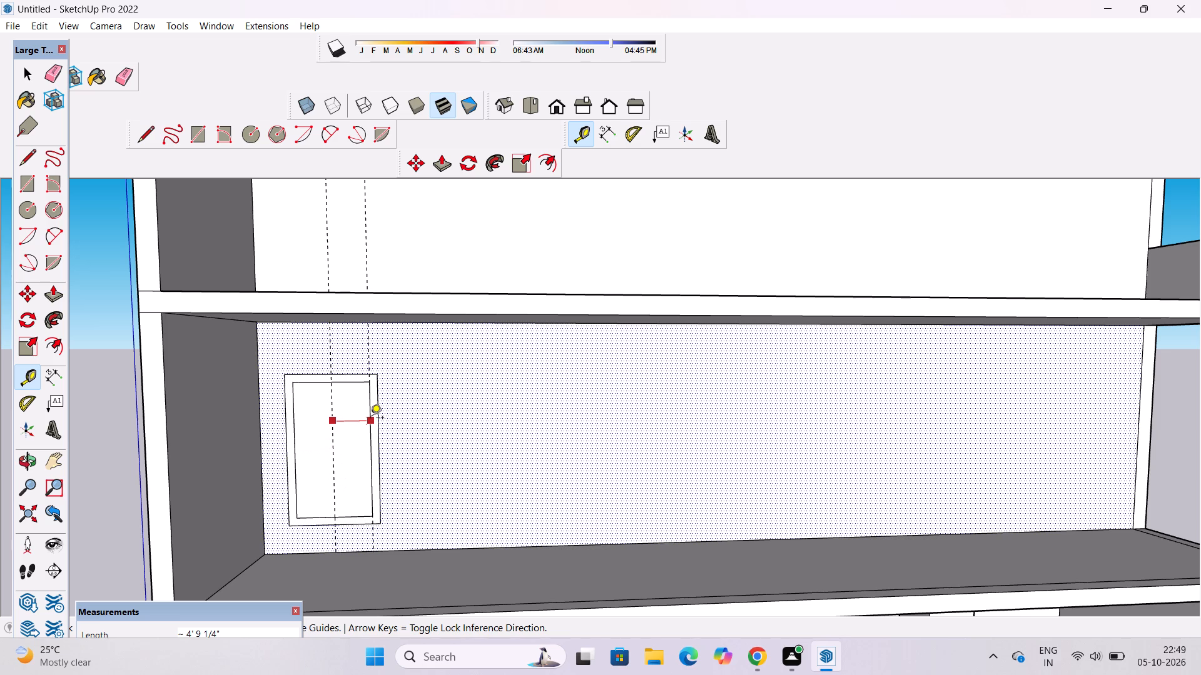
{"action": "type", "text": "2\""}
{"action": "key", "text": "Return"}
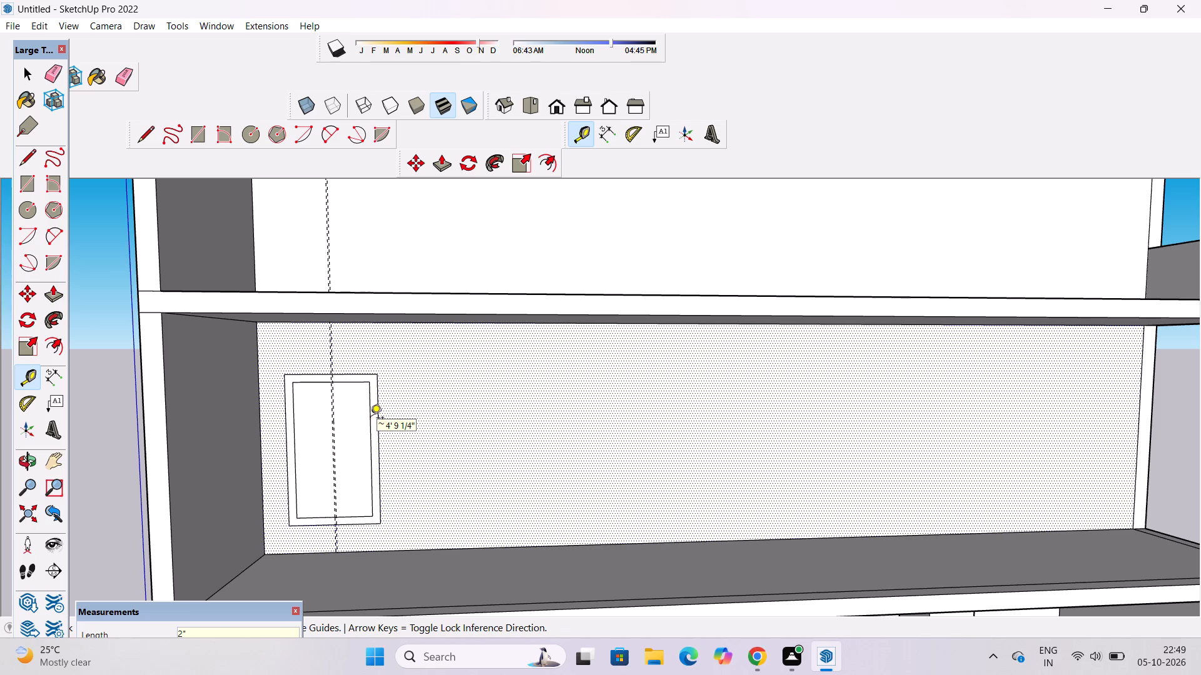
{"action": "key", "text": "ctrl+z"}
Add two vertical guides, one 4" to each side of the inner rectangle's centre guide.
{"action": "left_click", "coordinate": [332, 402]}
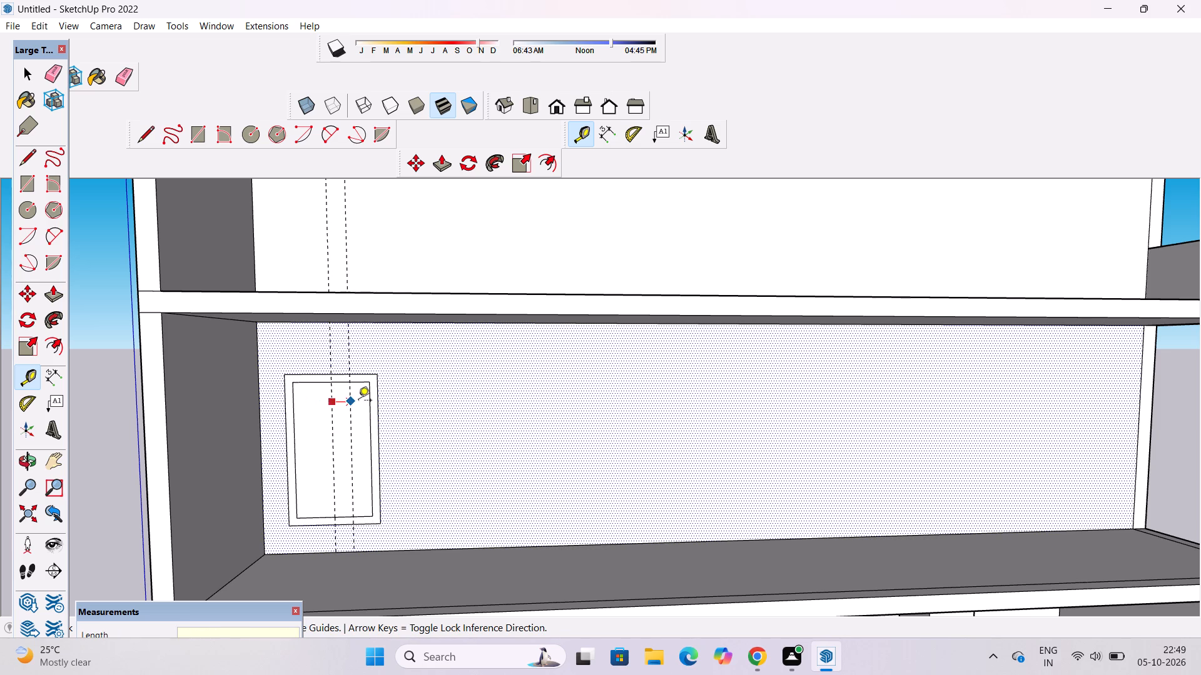
{"action": "type", "text": "4\""}
{"action": "key", "text": "Return"}
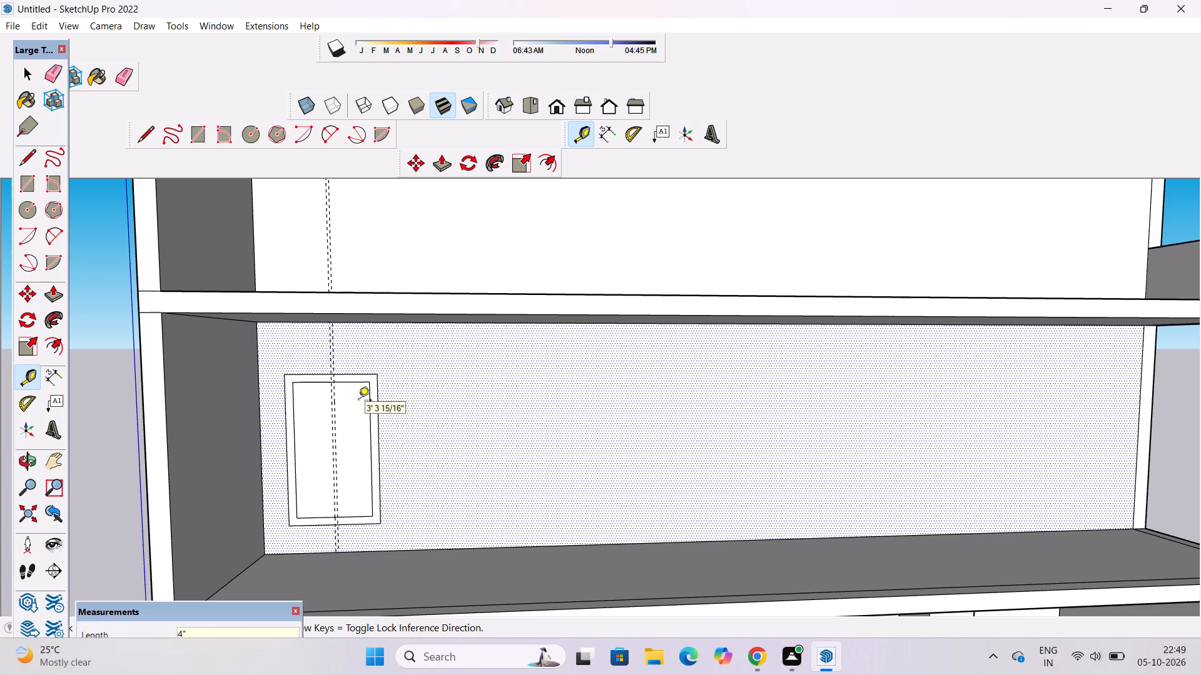
{"action": "scroll", "coordinate": [332, 388], "scroll_direction": "up", "scroll_amount": 3}
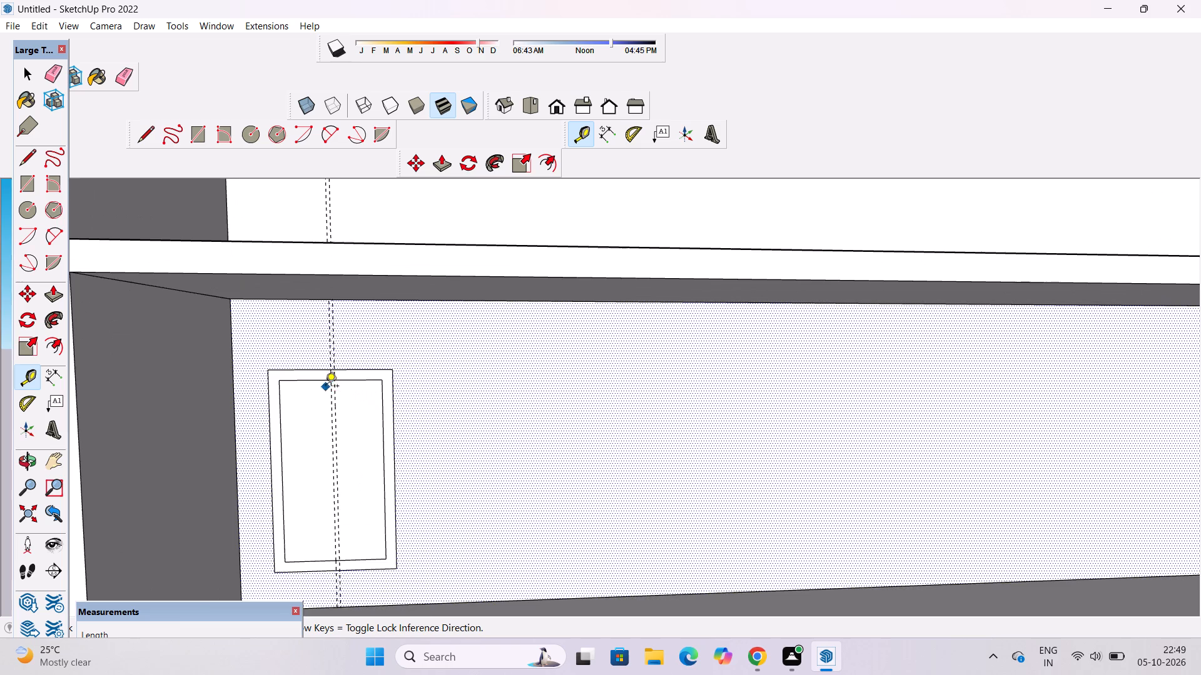
{"action": "scroll", "coordinate": [324, 381], "scroll_direction": "up", "scroll_amount": 14}
{"action": "left_click", "coordinate": [347, 304]}
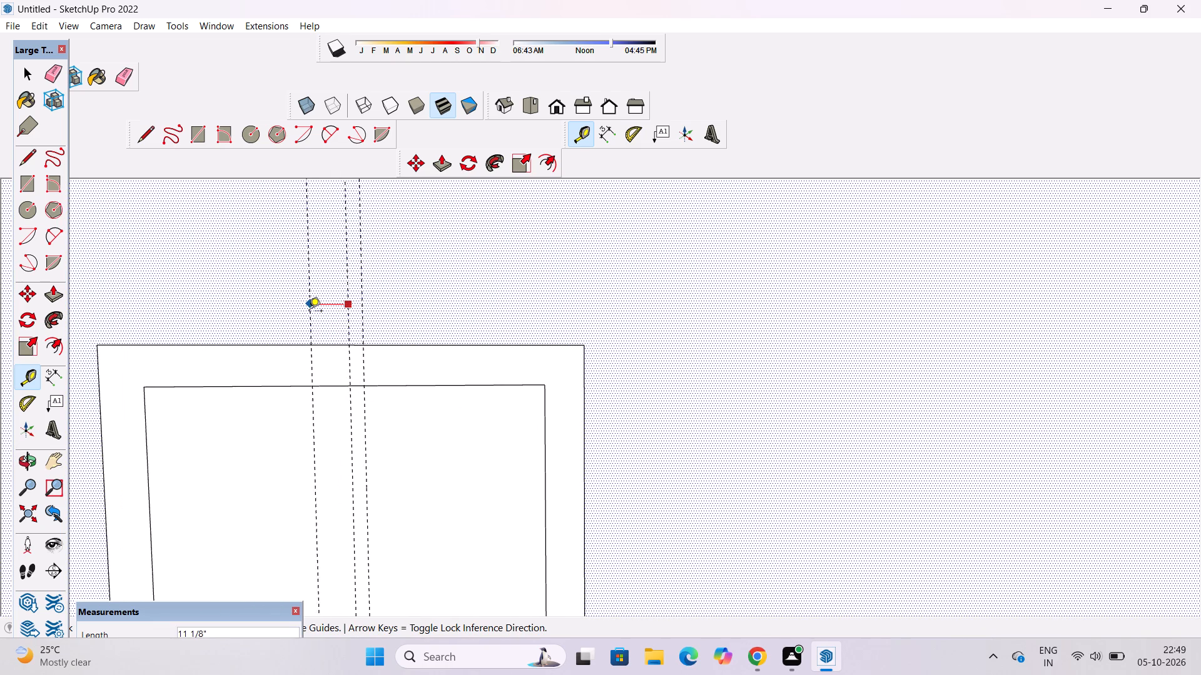
{"action": "type", "text": "4\""}
{"action": "key", "text": "Return"}
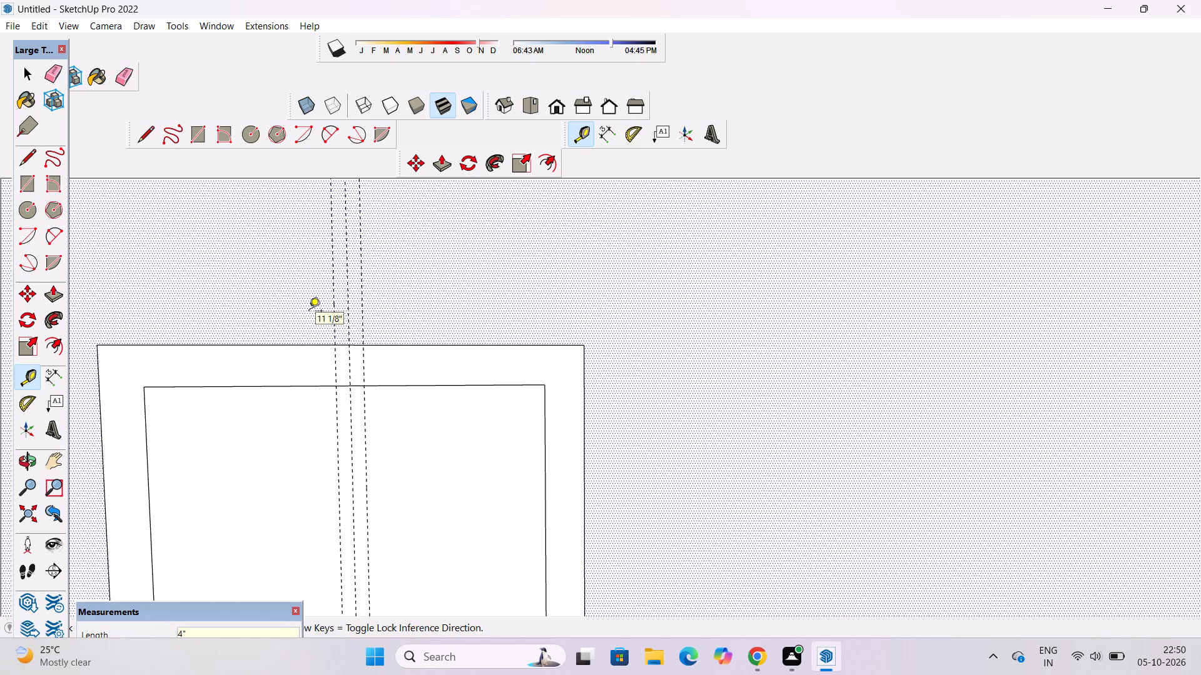
{"action": "scroll", "coordinate": [316, 318], "scroll_direction": "down", "scroll_amount": 16}
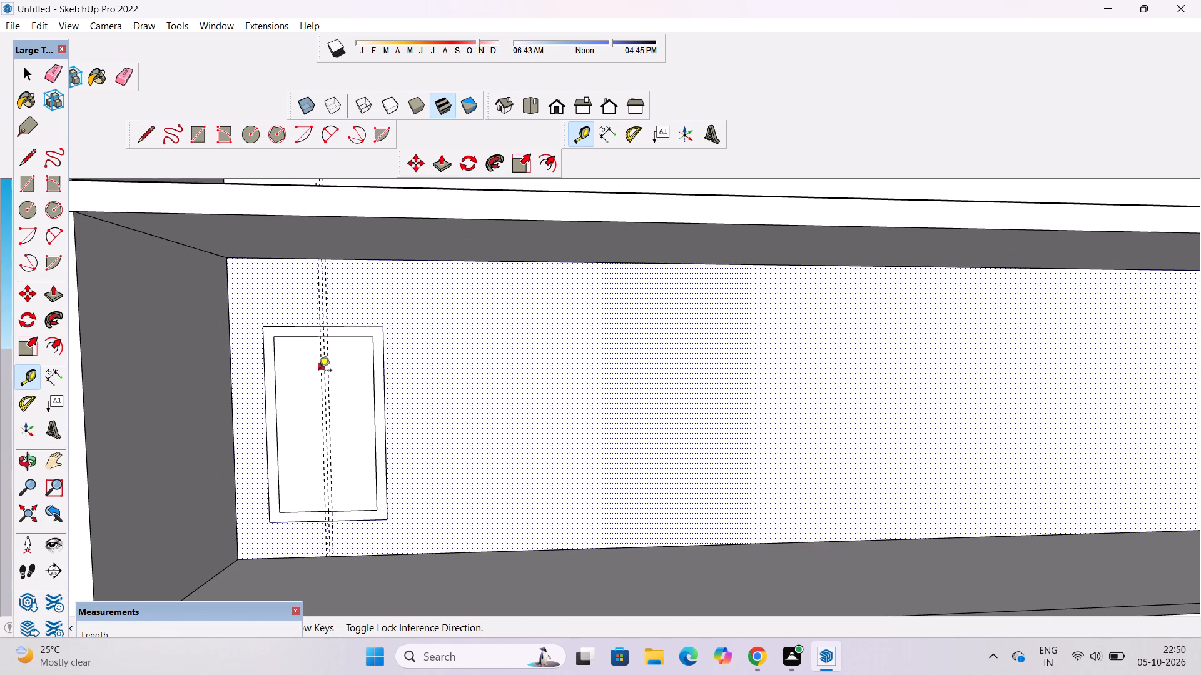
Draw a narrow upright rectangle between the two outer guides, from the inner rectangle's top edge to its bottom edge.
{"action": "key", "text": "r"}
{"action": "scroll", "coordinate": [323, 367], "scroll_direction": "up", "scroll_amount": 6}
{"action": "scroll", "coordinate": [312, 339], "scroll_direction": "down", "scroll_amount": 2}
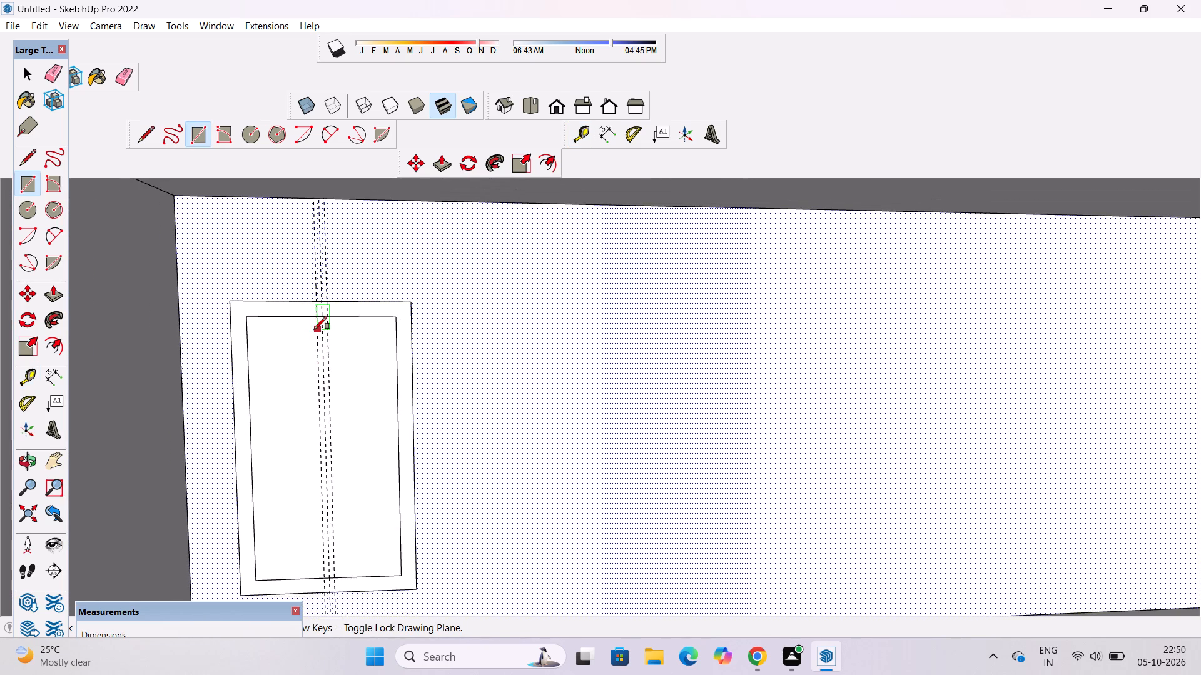
{"action": "scroll", "coordinate": [276, 306], "scroll_direction": "down", "scroll_amount": 4}
{"action": "scroll", "coordinate": [300, 323], "scroll_direction": "up", "scroll_amount": 14}
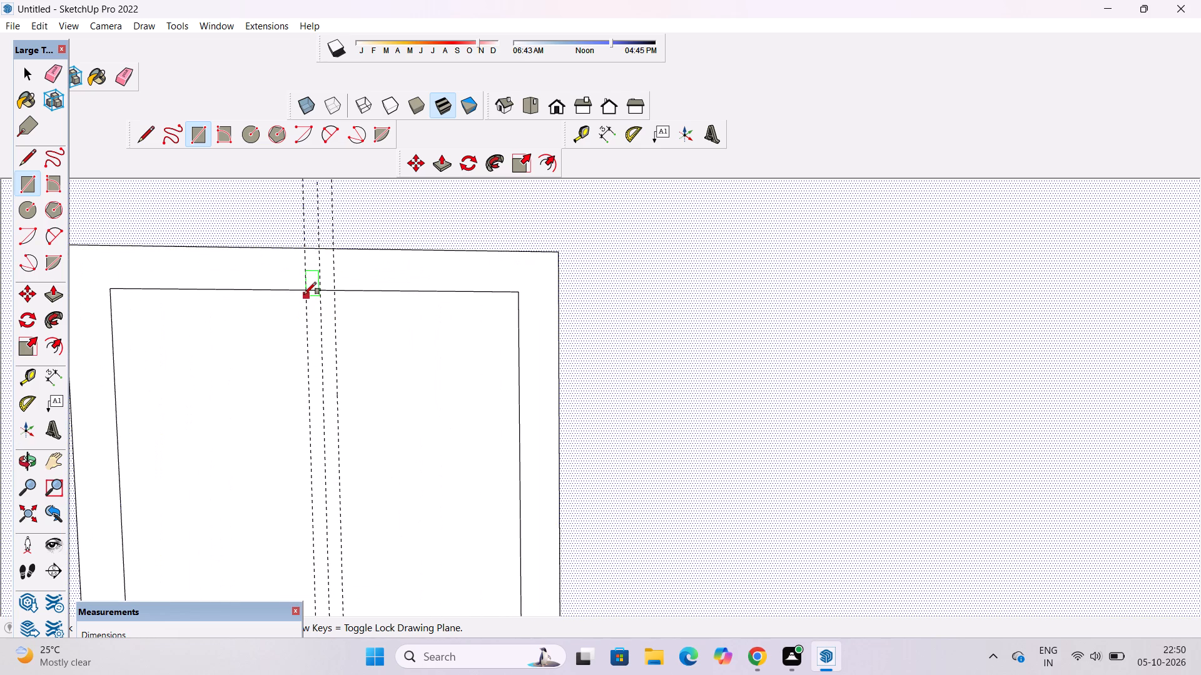
{"action": "left_click", "coordinate": [305, 290]}
{"action": "scroll", "coordinate": [305, 290], "scroll_direction": "down", "scroll_amount": 10}
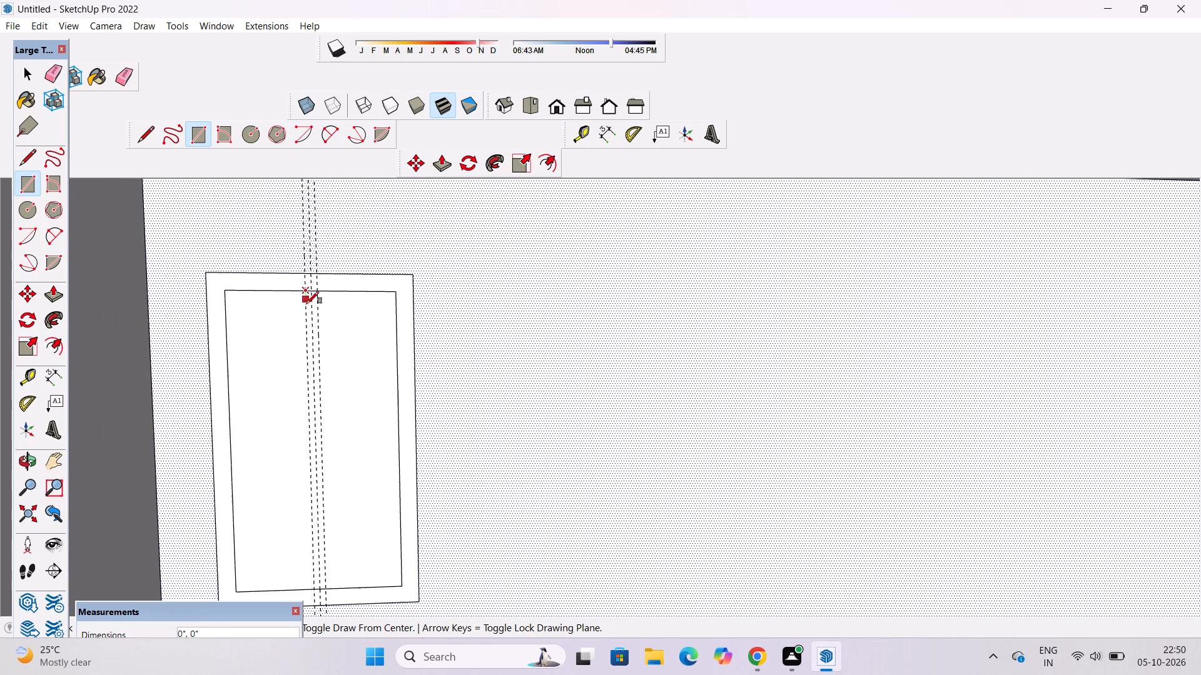
{"action": "scroll", "coordinate": [322, 561], "scroll_direction": "up", "scroll_amount": 3}
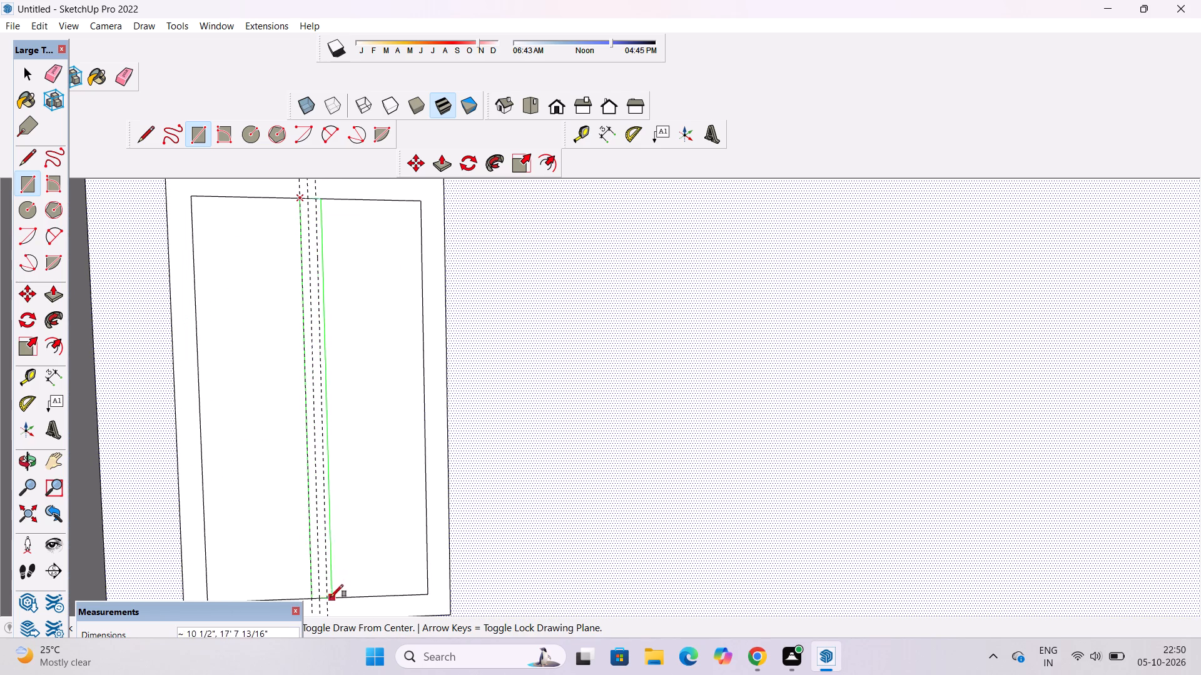
{"action": "left_click", "coordinate": [327, 599]}
Erase the three vertical guides crossing the framed rectangle.
{"action": "scroll", "coordinate": [313, 536], "scroll_direction": "down", "scroll_amount": 6}
{"action": "key", "text": "e"}
{"action": "scroll", "coordinate": [309, 536], "scroll_direction": "up", "scroll_amount": 1}
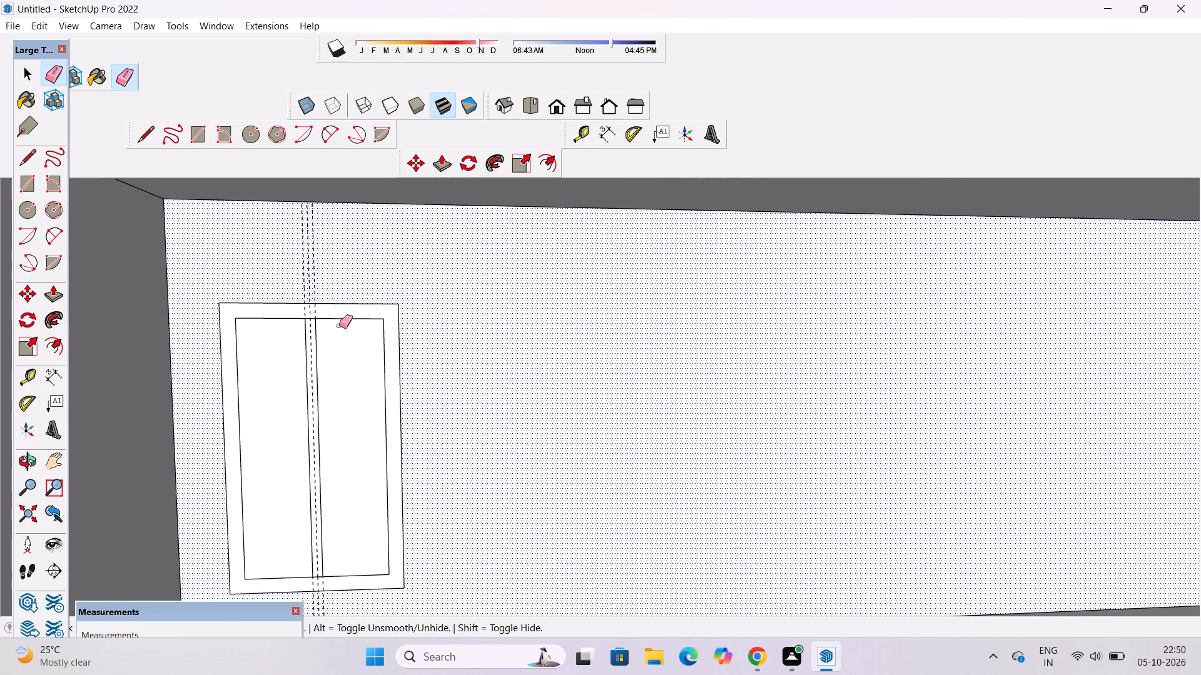
{"action": "left_click_drag", "start_coordinate": [327, 244], "coordinate": [301, 269]}
{"action": "key", "text": "space"}
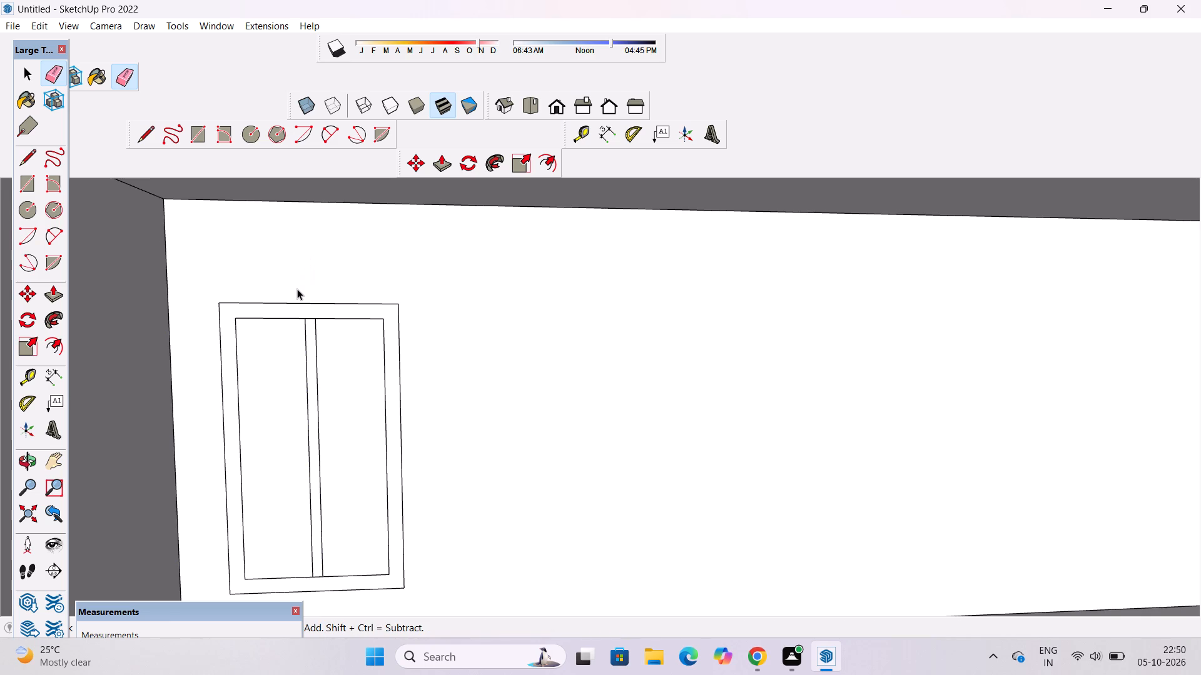
Examine the divided frame on the second storey's back wall from several front angles.
{"action": "type", "text": "o"}
{"action": "scroll", "coordinate": [304, 304], "scroll_direction": "down", "scroll_amount": 10}
{"action": "left_click_drag", "start_coordinate": [460, 381], "coordinate": [392, 414], "text": "shift"}
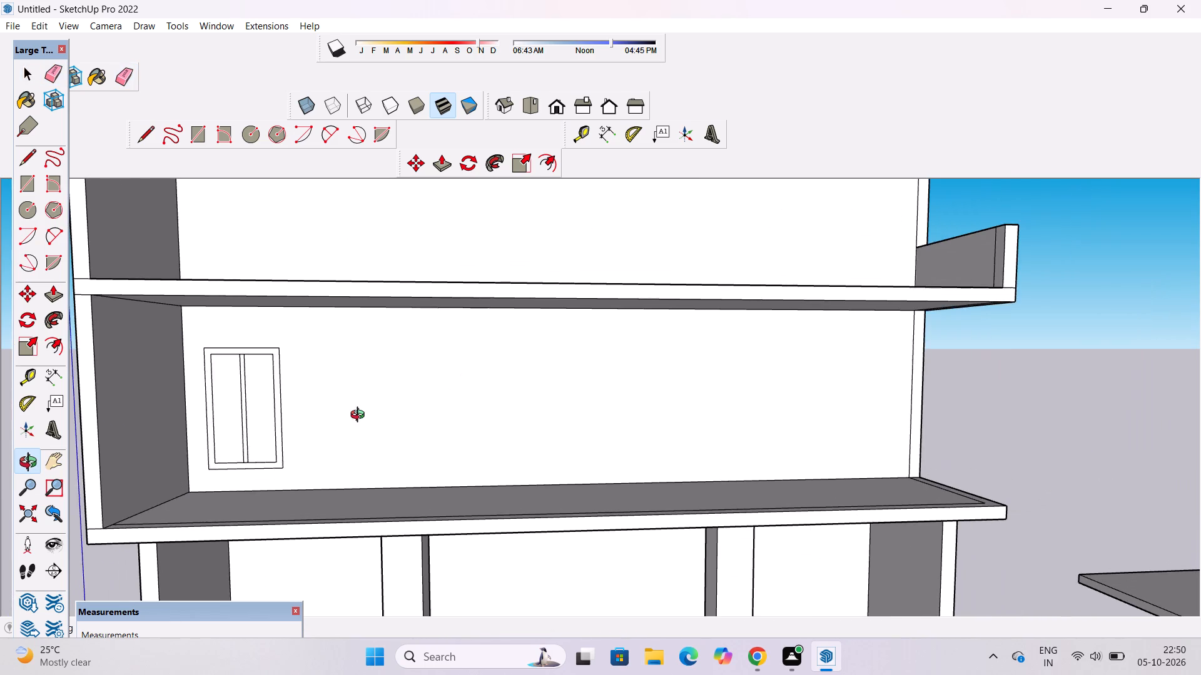
{"action": "left_click_drag", "start_coordinate": [360, 416], "coordinate": [395, 417]}
{"action": "left_click_drag", "start_coordinate": [319, 427], "coordinate": [439, 421], "text": "shift"}
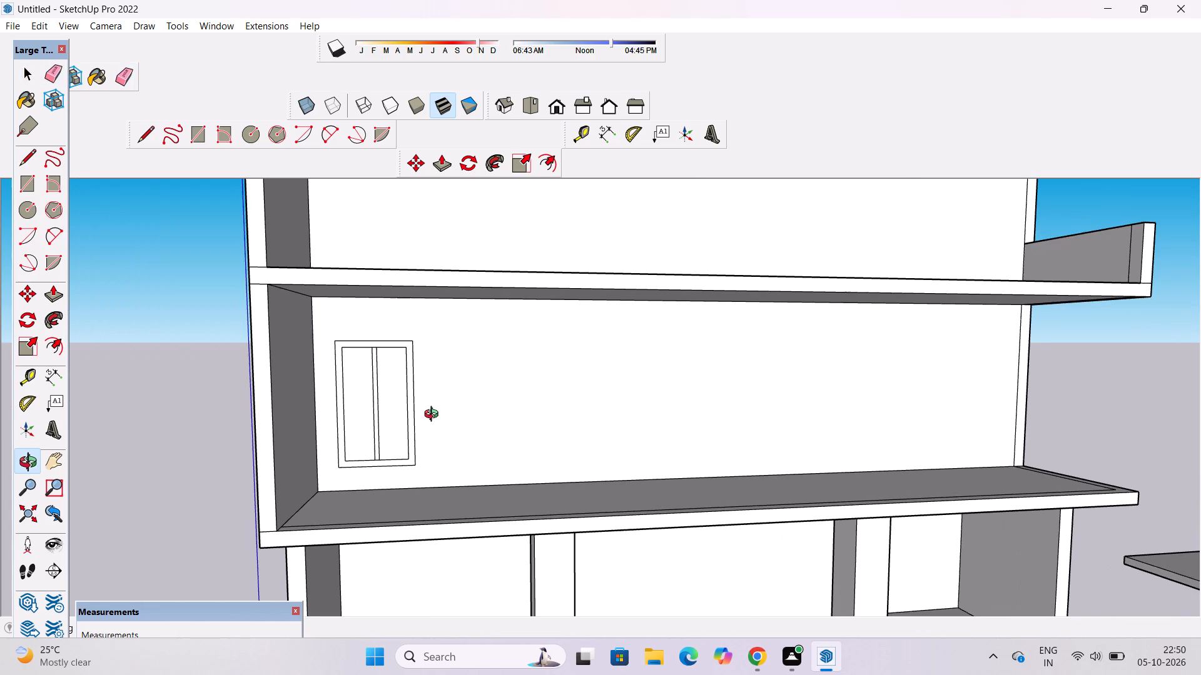
{"action": "scroll", "coordinate": [340, 410], "scroll_direction": "down", "scroll_amount": 3}
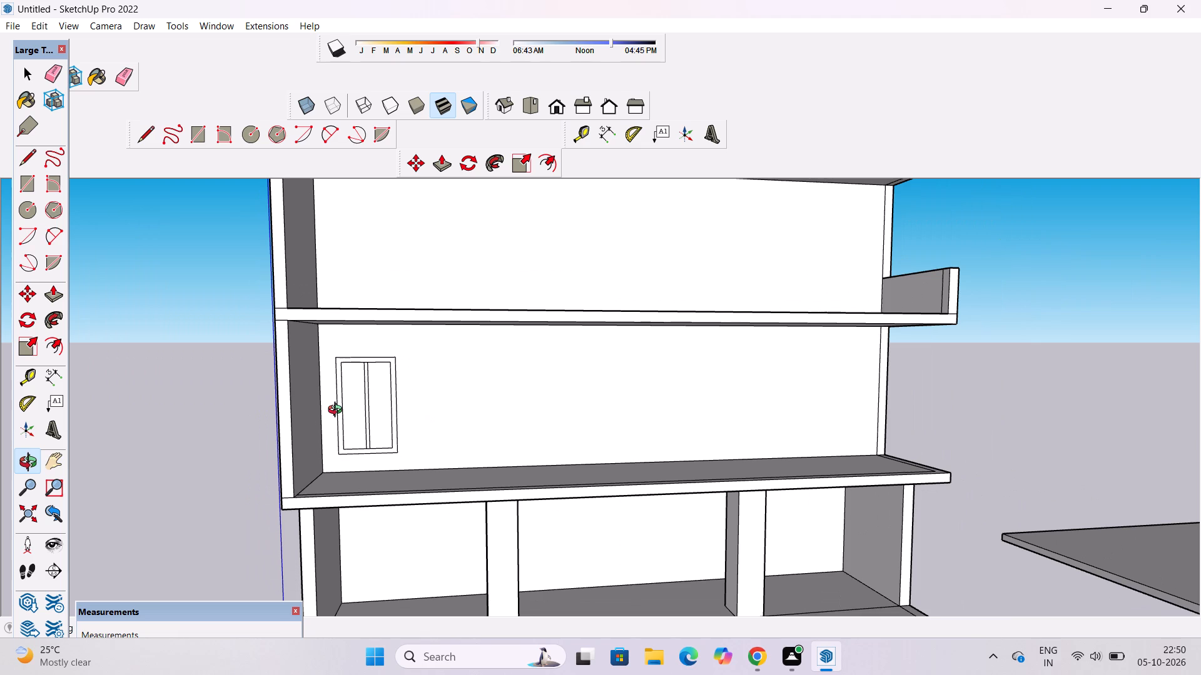
{"action": "left_click_drag", "start_coordinate": [456, 407], "coordinate": [383, 405], "text": "shift"}
{"action": "left_click_drag", "start_coordinate": [383, 405], "coordinate": [394, 423]}
{"action": "left_click_drag", "start_coordinate": [443, 429], "coordinate": [410, 421]}
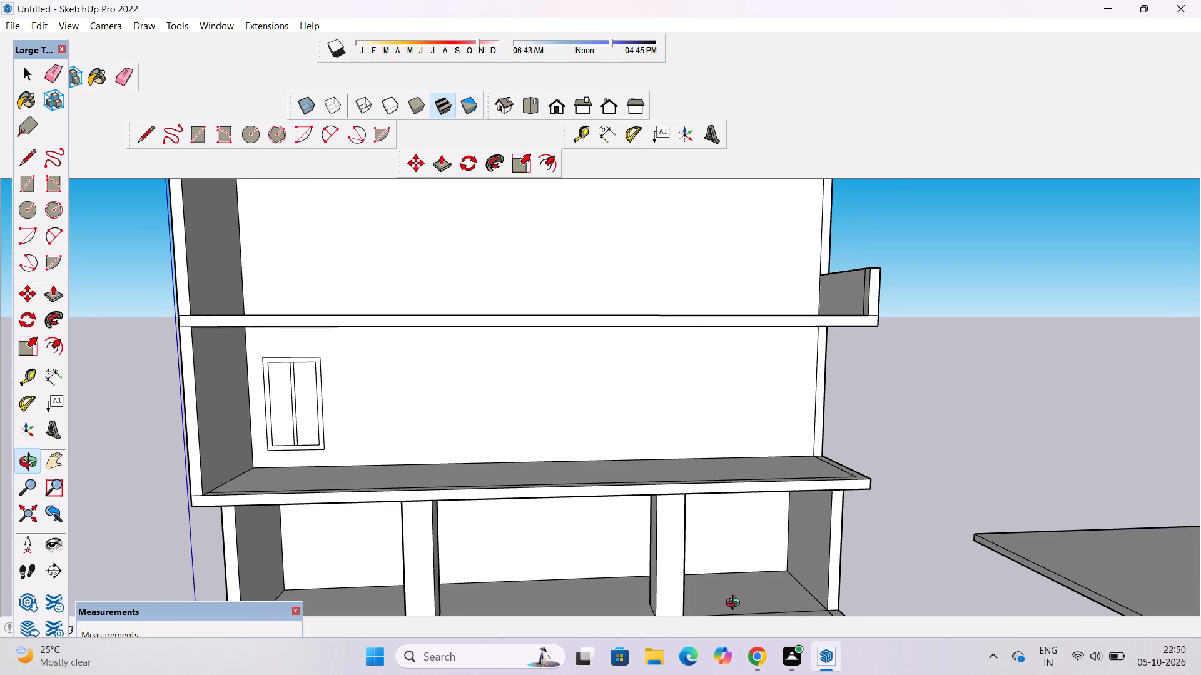
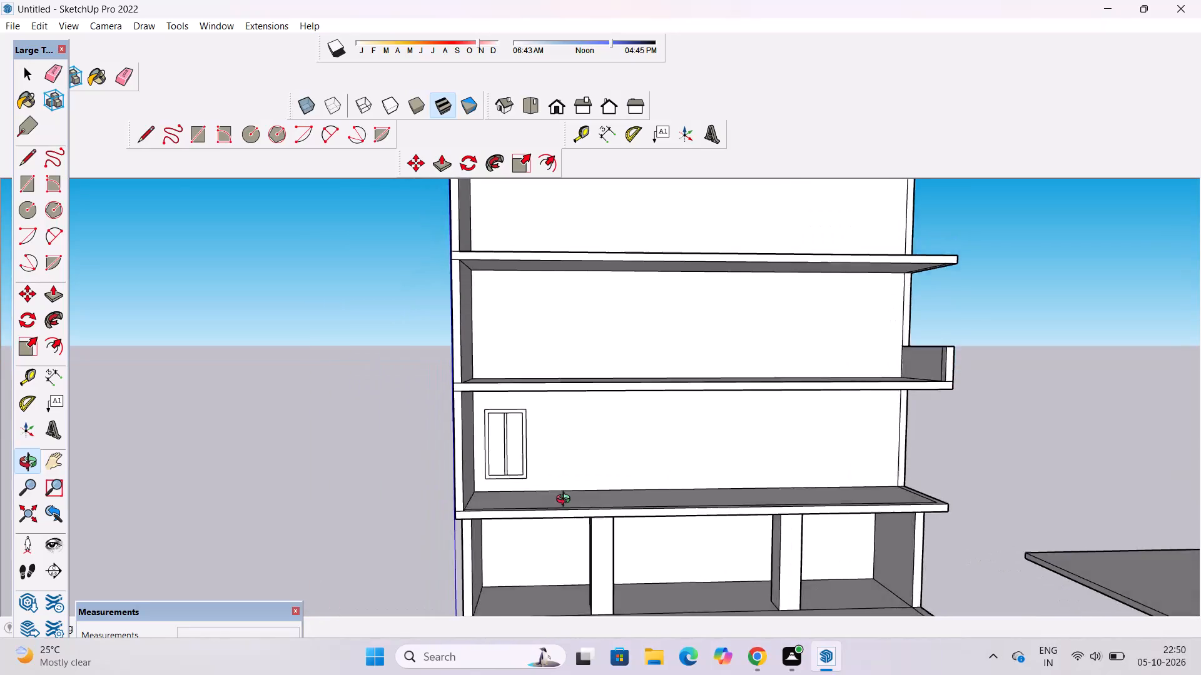
Examine the building's open front and the second storey's back wall around the framed window from several angles.
{"action": "scroll", "coordinate": [611, 495], "scroll_direction": "up", "scroll_amount": 2}
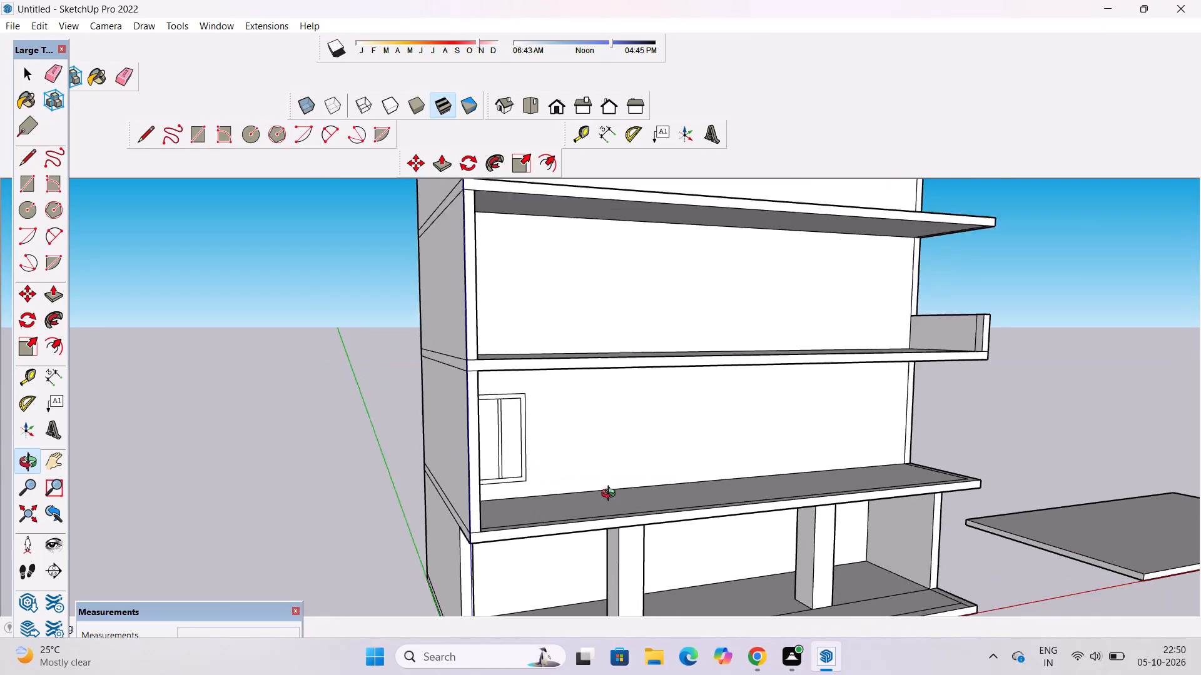
{"action": "scroll", "coordinate": [611, 495], "scroll_direction": "up", "scroll_amount": 1}
{"action": "left_click_drag", "start_coordinate": [692, 476], "coordinate": [622, 488], "text": "shift"}
{"action": "left_click_drag", "start_coordinate": [621, 488], "coordinate": [555, 491], "text": "shift"}
{"action": "scroll", "coordinate": [554, 489], "scroll_direction": "down", "scroll_amount": 5}
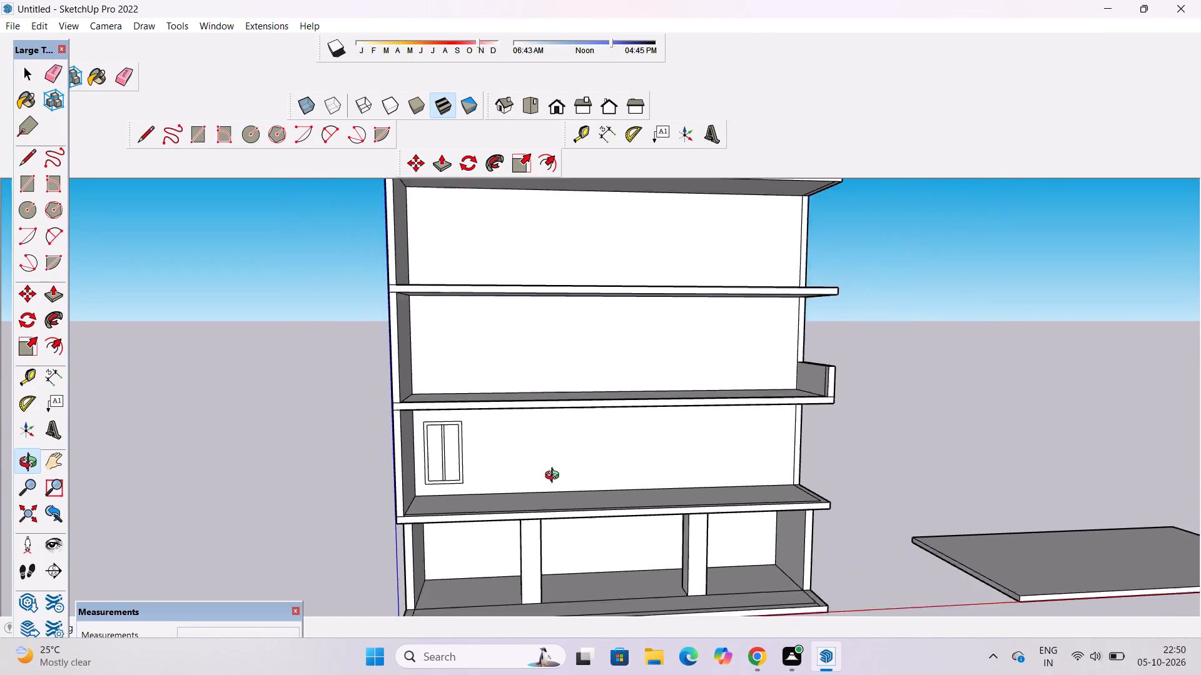
{"action": "scroll", "coordinate": [555, 477], "scroll_direction": "down", "scroll_amount": 1}
{"action": "scroll", "coordinate": [555, 477], "scroll_direction": "up", "scroll_amount": 4}
{"action": "scroll", "coordinate": [555, 477], "scroll_direction": "down", "scroll_amount": 3}
{"action": "left_click_drag", "start_coordinate": [554, 471], "coordinate": [844, 440]}
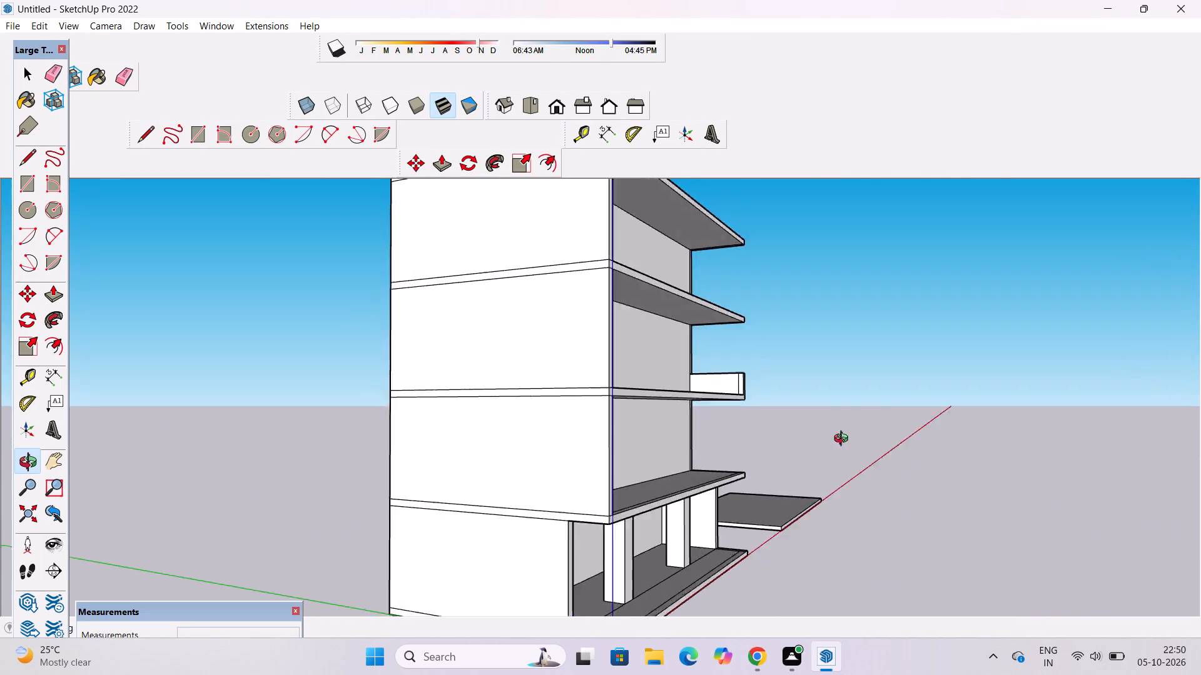
{"action": "left_click_drag", "start_coordinate": [844, 440], "coordinate": [502, 475]}
{"action": "scroll", "coordinate": [502, 475], "scroll_direction": "down", "scroll_amount": 5}
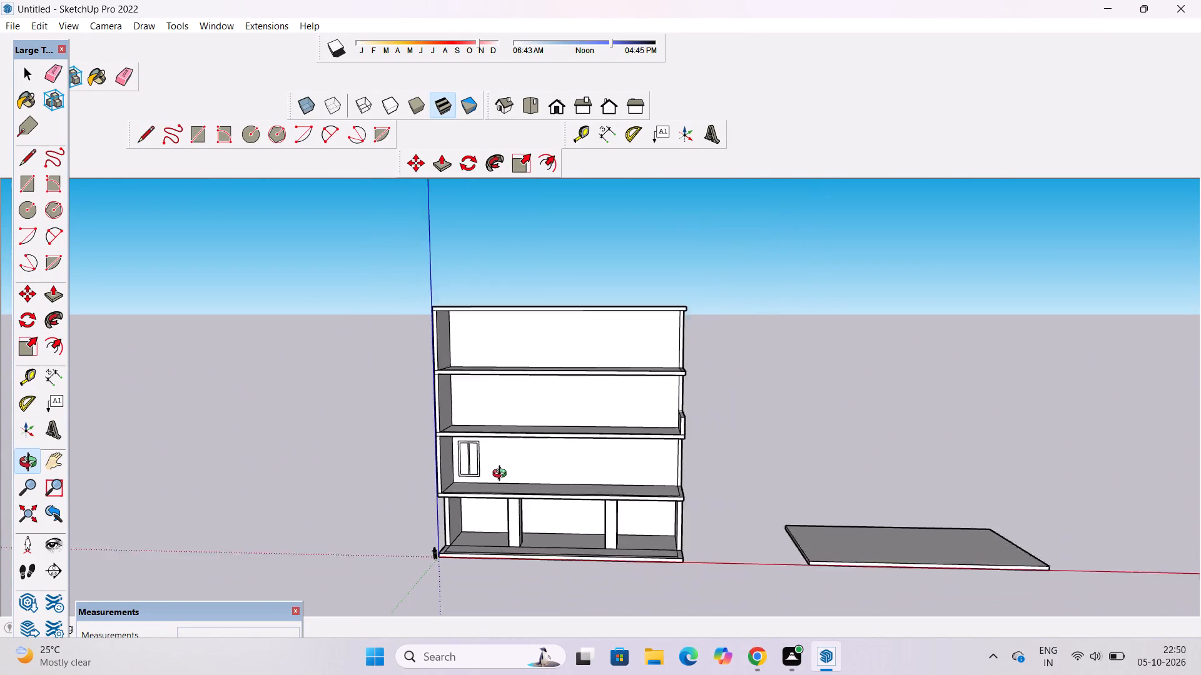
{"action": "scroll", "coordinate": [502, 475], "scroll_direction": "down", "scroll_amount": 5}
{"action": "left_click_drag", "start_coordinate": [417, 490], "coordinate": [662, 516]}
{"action": "scroll", "coordinate": [695, 474], "scroll_direction": "up", "scroll_amount": 3}
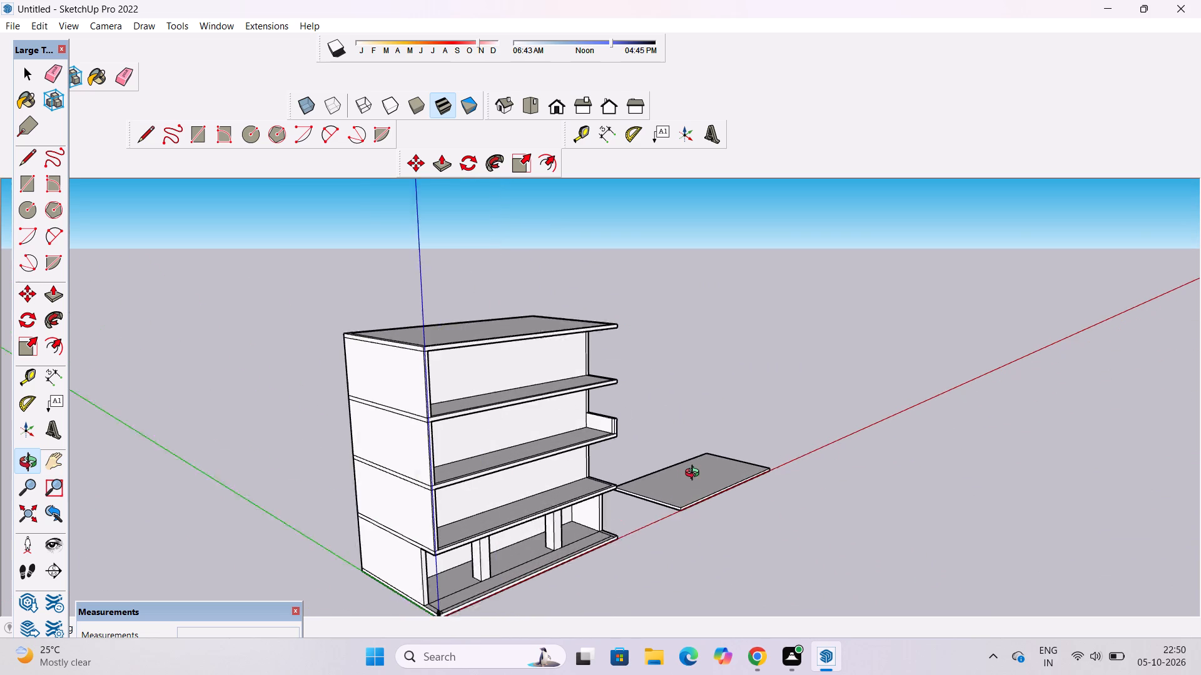
{"action": "scroll", "coordinate": [695, 474], "scroll_direction": "up", "scroll_amount": 1}
{"action": "left_click_drag", "start_coordinate": [689, 482], "coordinate": [660, 456], "text": "shift"}
{"action": "left_click_drag", "start_coordinate": [636, 466], "coordinate": [519, 464]}
{"action": "scroll", "coordinate": [450, 465], "scroll_direction": "up", "scroll_amount": 3}
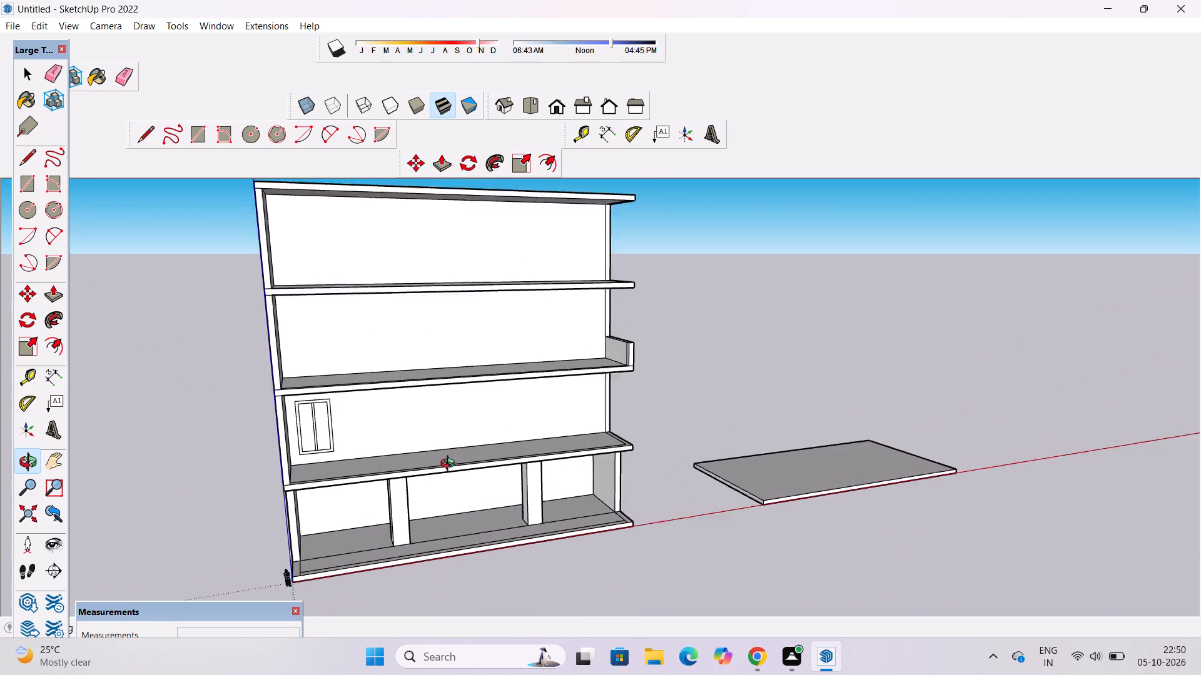
{"action": "scroll", "coordinate": [450, 465], "scroll_direction": "up", "scroll_amount": 2}
{"action": "left_click_drag", "start_coordinate": [570, 460], "coordinate": [427, 436]}
{"action": "scroll", "coordinate": [424, 422], "scroll_direction": "down", "scroll_amount": 5}
{"action": "scroll", "coordinate": [402, 404], "scroll_direction": "up", "scroll_amount": 5}
{"action": "left_click_drag", "start_coordinate": [328, 454], "coordinate": [418, 471]}
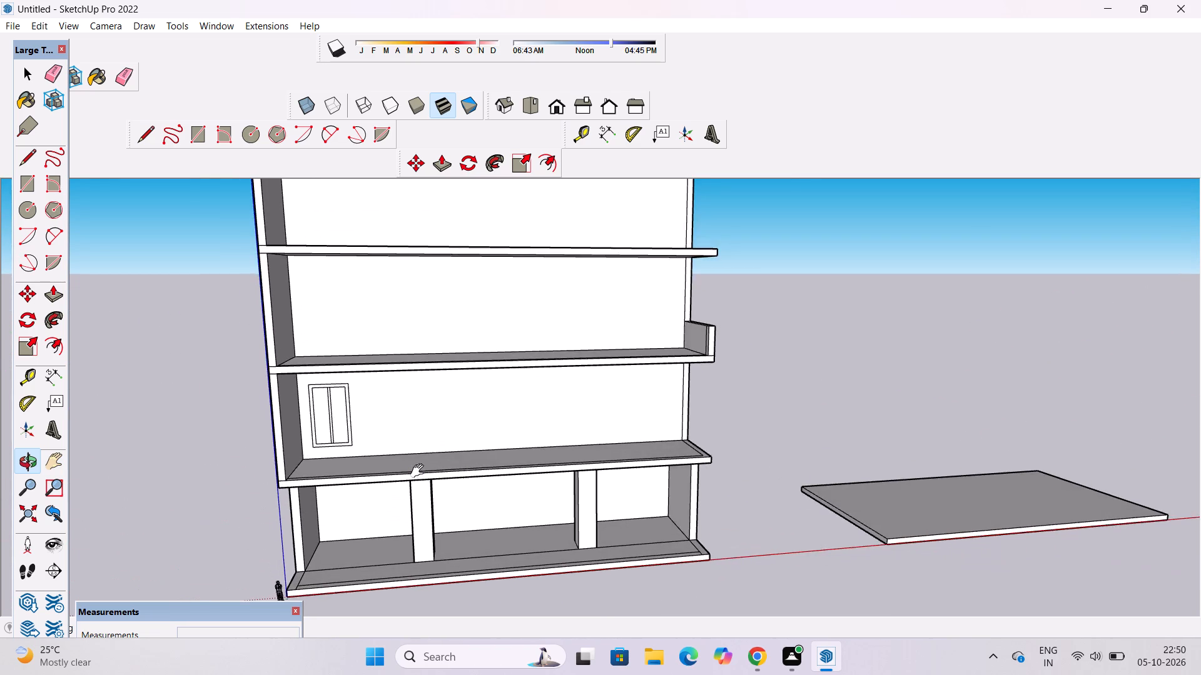
{"action": "left_click_drag", "start_coordinate": [420, 471], "coordinate": [372, 483], "text": "shift"}
{"action": "left_click_drag", "start_coordinate": [357, 487], "coordinate": [375, 454]}
{"action": "left_click_drag", "start_coordinate": [382, 426], "coordinate": [383, 451], "text": "shift"}
{"action": "left_click_drag", "start_coordinate": [382, 461], "coordinate": [375, 474], "text": "shift"}
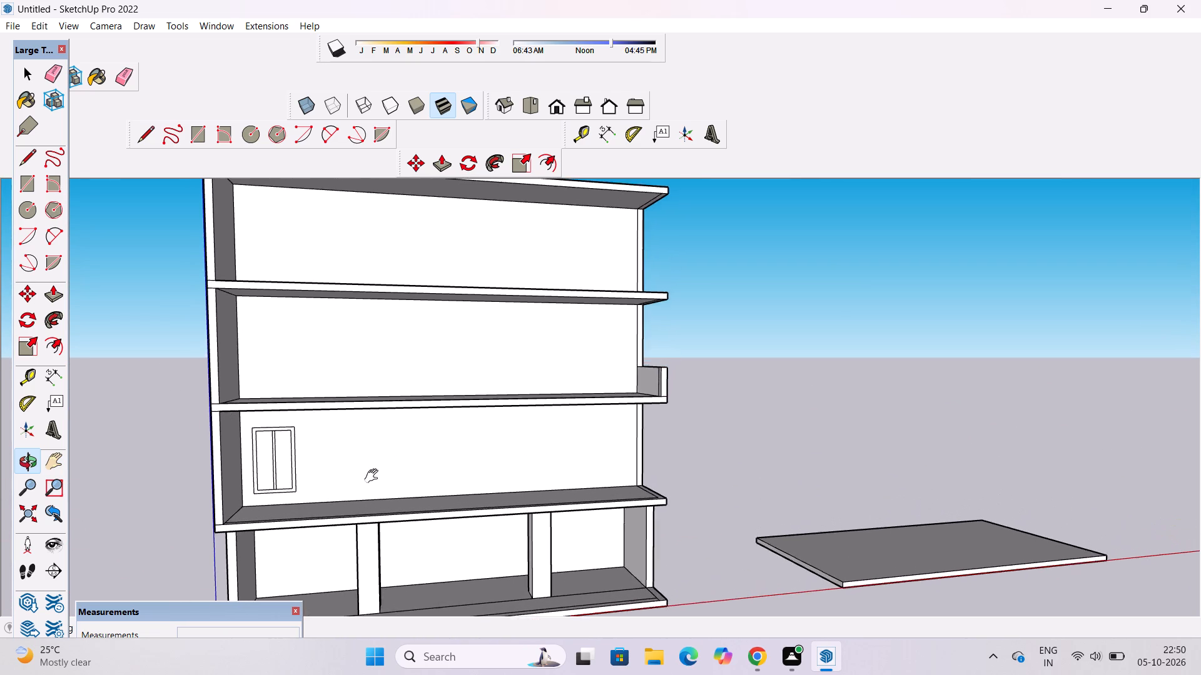
{"action": "scroll", "coordinate": [374, 476], "scroll_direction": "up", "scroll_amount": 2, "text": "shift"}
{"action": "left_click_drag", "start_coordinate": [388, 470], "coordinate": [359, 492]}
{"action": "left_click_drag", "start_coordinate": [359, 496], "coordinate": [361, 462], "text": "shift"}
{"action": "scroll", "coordinate": [367, 461], "scroll_direction": "up", "scroll_amount": 3, "text": "shift"}
{"action": "left_click_drag", "start_coordinate": [367, 461], "coordinate": [382, 441], "text": "shift"}
{"action": "left_click_drag", "start_coordinate": [385, 470], "coordinate": [390, 436], "text": "shift"}
{"action": "scroll", "coordinate": [390, 435], "scroll_direction": "down", "scroll_amount": 4}
{"action": "left_click_drag", "start_coordinate": [395, 474], "coordinate": [408, 542]}
{"action": "left_click_drag", "start_coordinate": [404, 537], "coordinate": [402, 521]}
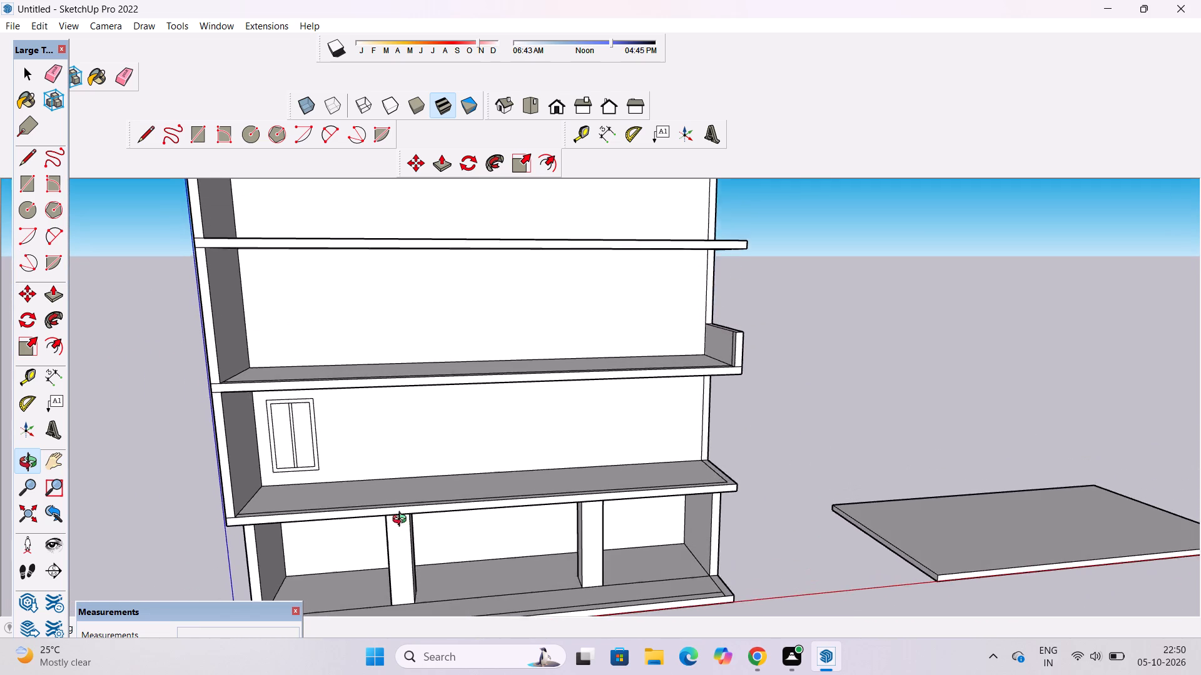
{"action": "left_click_drag", "start_coordinate": [402, 521], "coordinate": [397, 489]}
{"action": "scroll", "coordinate": [395, 481], "scroll_direction": "up", "scroll_amount": 5}
{"action": "left_click_drag", "start_coordinate": [395, 481], "coordinate": [368, 443], "text": "shift"}
{"action": "scroll", "coordinate": [368, 439], "scroll_direction": "down", "scroll_amount": 6, "text": "shift"}
{"action": "left_click_drag", "start_coordinate": [448, 432], "coordinate": [450, 447]}
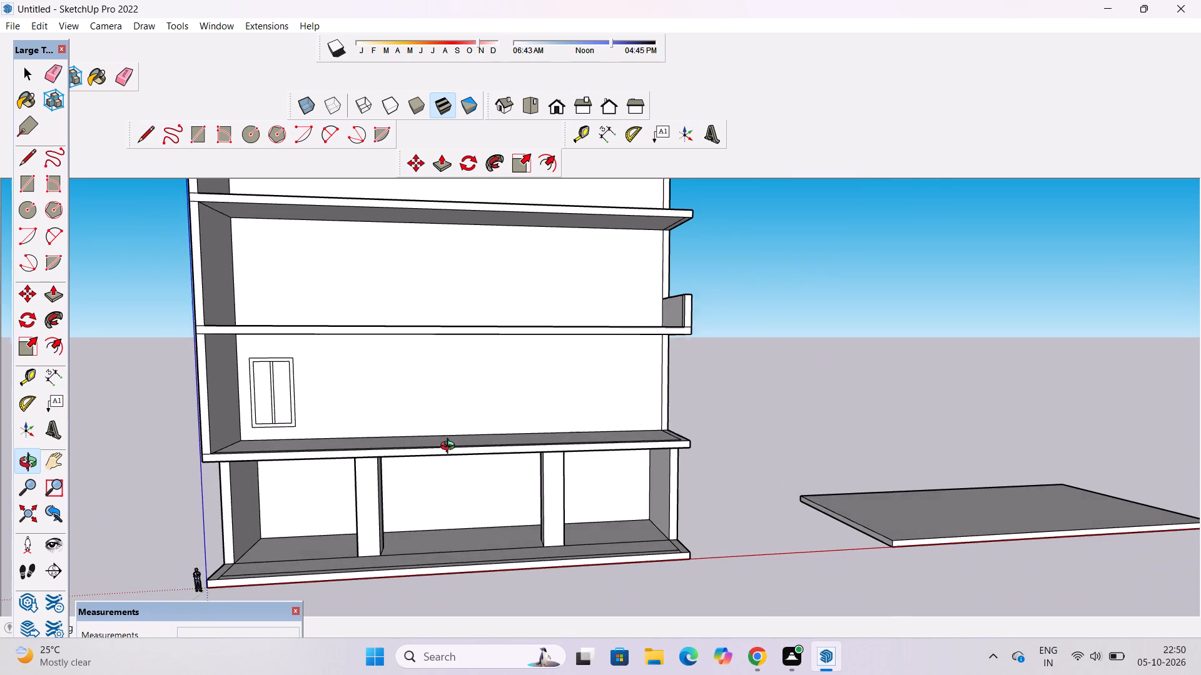
{"action": "left_click_drag", "start_coordinate": [450, 447], "coordinate": [450, 456]}
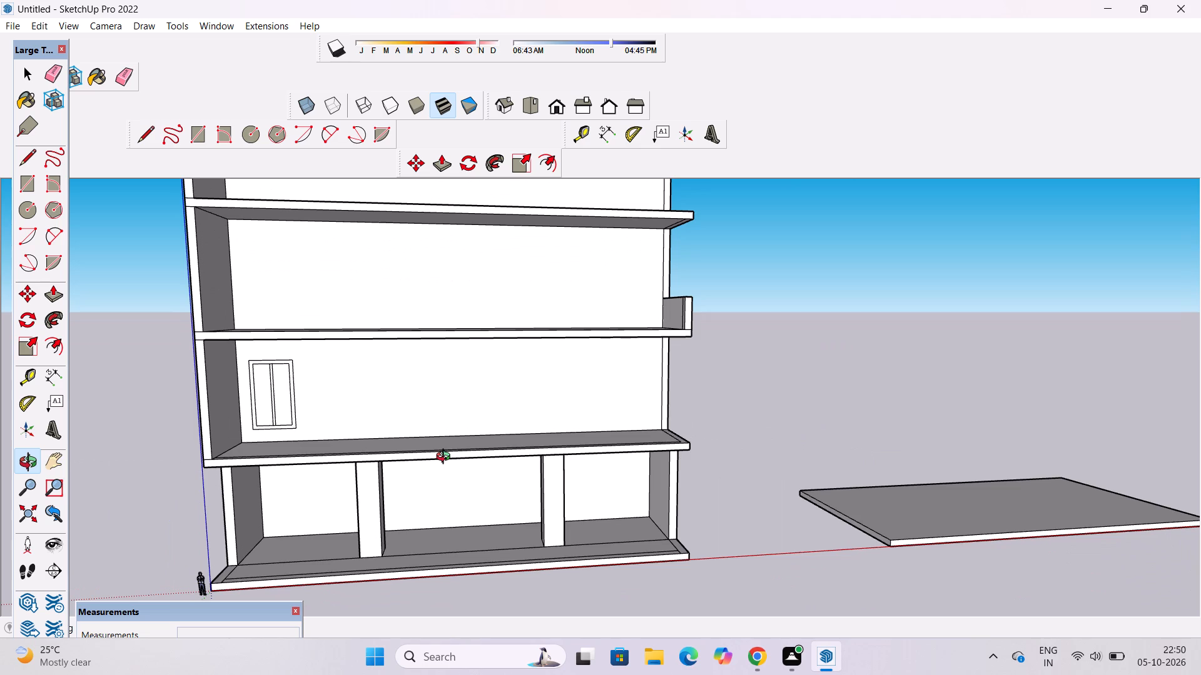
{"action": "scroll", "coordinate": [435, 457], "scroll_direction": "up", "scroll_amount": 3}
{"action": "left_click_drag", "start_coordinate": [412, 455], "coordinate": [423, 459], "text": "shift"}
{"action": "left_click_drag", "start_coordinate": [427, 470], "coordinate": [460, 412]}
{"action": "scroll", "coordinate": [460, 412], "scroll_direction": "down", "scroll_amount": 5, "text": "shift"}
{"action": "left_click_drag", "start_coordinate": [585, 392], "coordinate": [711, 364], "text": "shift"}
{"action": "left_click_drag", "start_coordinate": [708, 369], "coordinate": [666, 396], "text": "shift"}
{"action": "scroll", "coordinate": [641, 403], "scroll_direction": "down", "scroll_amount": 1, "text": "shift"}
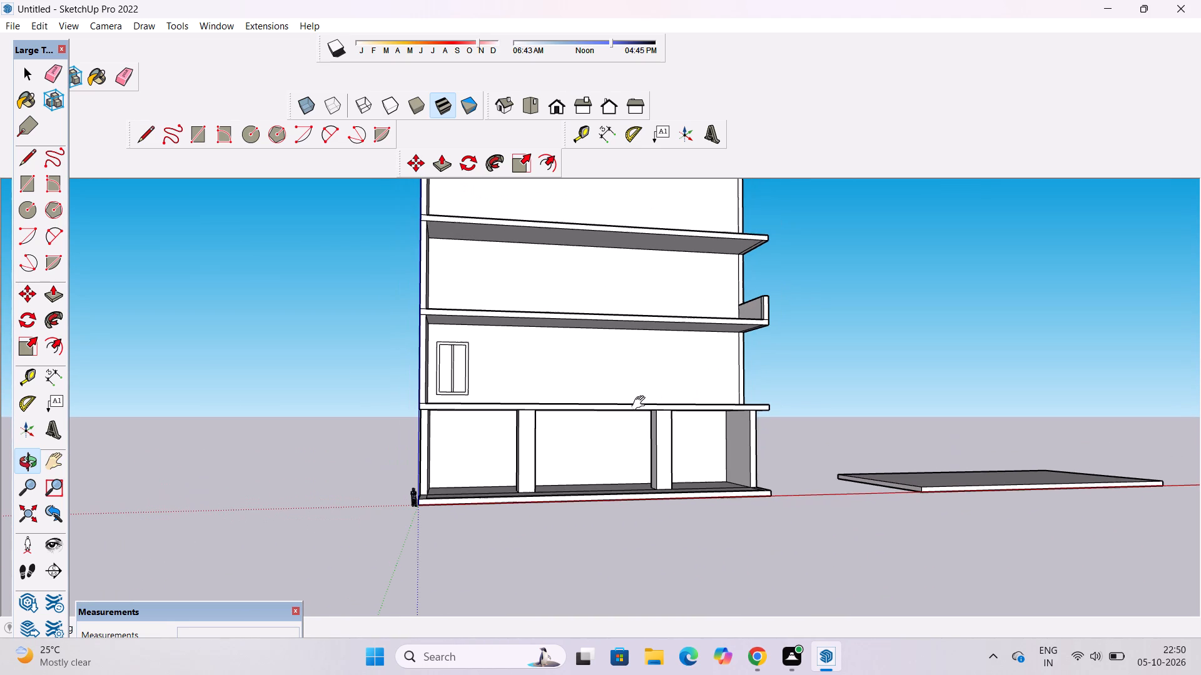
{"action": "left_click_drag", "start_coordinate": [620, 403], "coordinate": [583, 419], "text": "shift"}
{"action": "scroll", "coordinate": [552, 416], "scroll_direction": "up", "scroll_amount": 3, "text": "shift"}
{"action": "left_click_drag", "start_coordinate": [542, 421], "coordinate": [532, 445]}
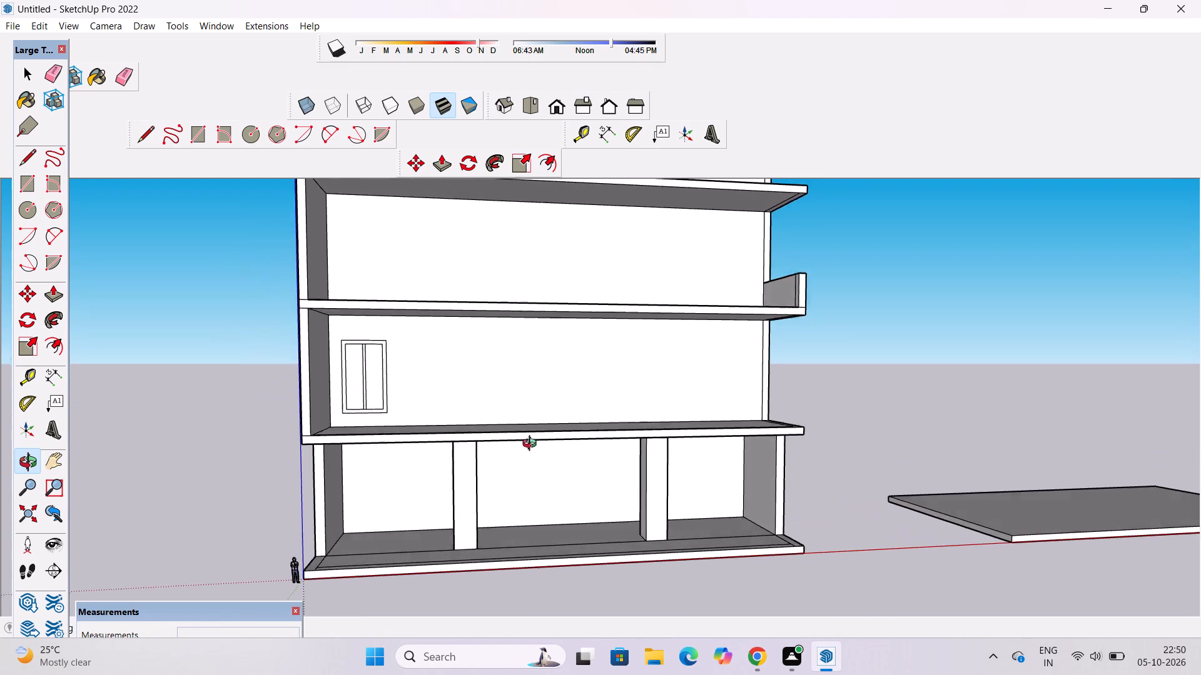
{"action": "left_click_drag", "start_coordinate": [532, 445], "coordinate": [505, 469]}
{"action": "scroll", "coordinate": [433, 472], "scroll_direction": "down", "scroll_amount": 3}
{"action": "scroll", "coordinate": [763, 420], "scroll_direction": "up", "scroll_amount": 2}
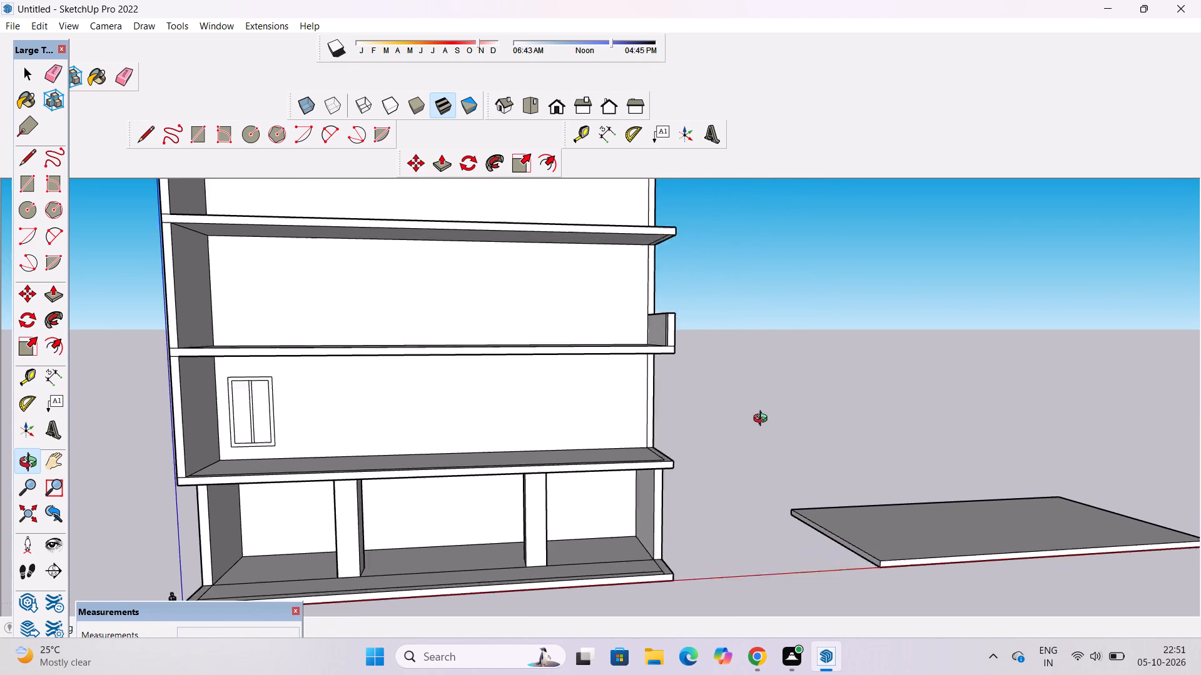
{"action": "scroll", "coordinate": [763, 420], "scroll_direction": "up", "scroll_amount": 1}
{"action": "scroll", "coordinate": [368, 420], "scroll_direction": "down", "scroll_amount": 3}
{"action": "scroll", "coordinate": [236, 420], "scroll_direction": "up", "scroll_amount": 3}
{"action": "scroll", "coordinate": [175, 421], "scroll_direction": "up", "scroll_amount": 2}
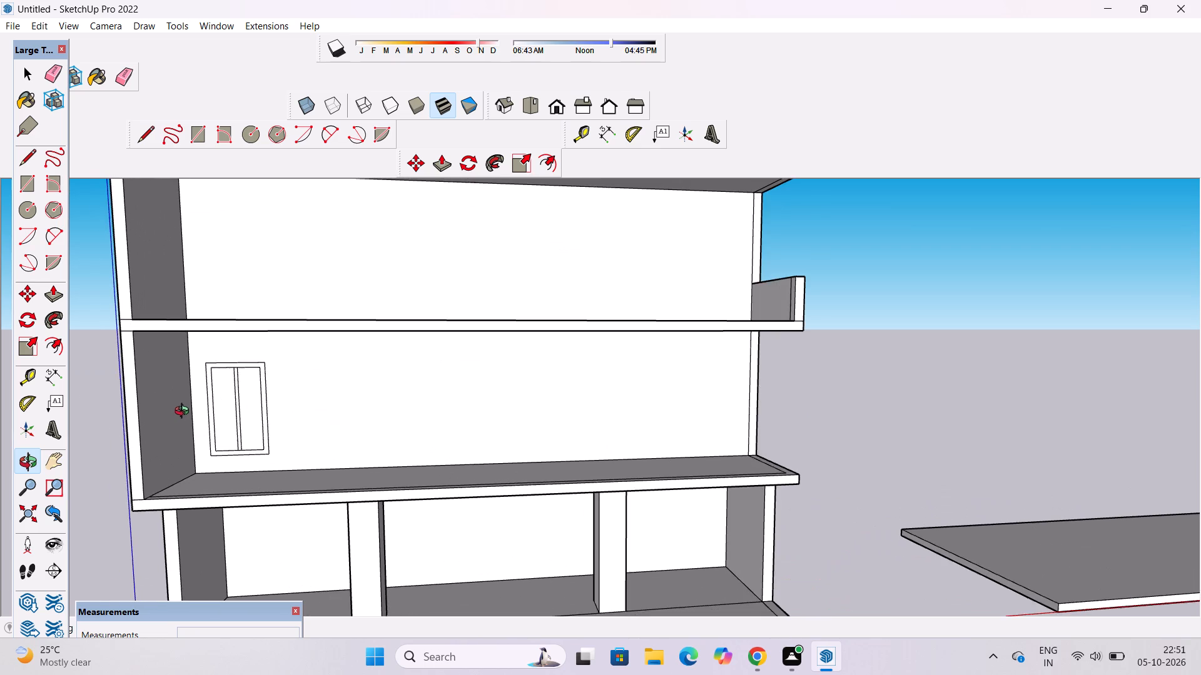
{"action": "scroll", "coordinate": [201, 411], "scroll_direction": "down", "scroll_amount": 6}
{"action": "left_click_drag", "start_coordinate": [211, 415], "coordinate": [253, 405], "text": "shift"}
{"action": "left_click_drag", "start_coordinate": [289, 405], "coordinate": [325, 412], "text": "shift"}
{"action": "left_click_drag", "start_coordinate": [337, 412], "coordinate": [307, 411], "text": "shift"}
Draw a door-shaped rectangle about 14'5" by 23'4" on the second storey's back wall, from the floor edge to the window frame's top level.
{"action": "key", "text": "r"}
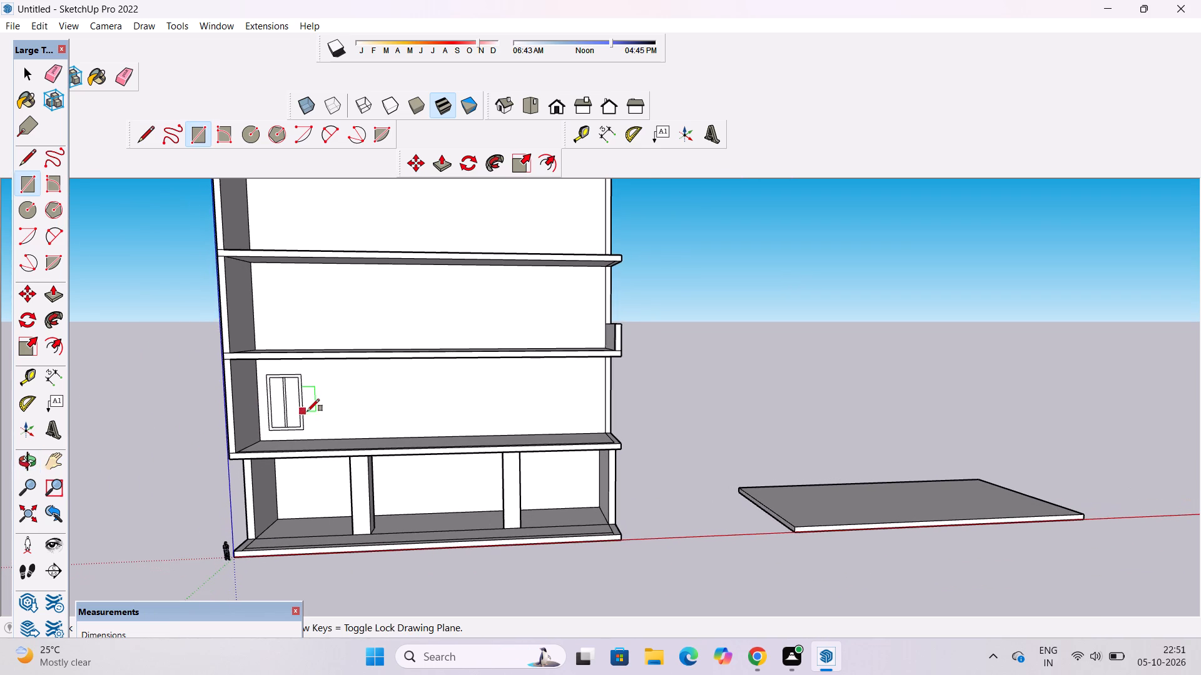
{"action": "scroll", "coordinate": [275, 409], "scroll_direction": "down", "scroll_amount": 5}
{"action": "scroll", "coordinate": [348, 417], "scroll_direction": "up", "scroll_amount": 3}
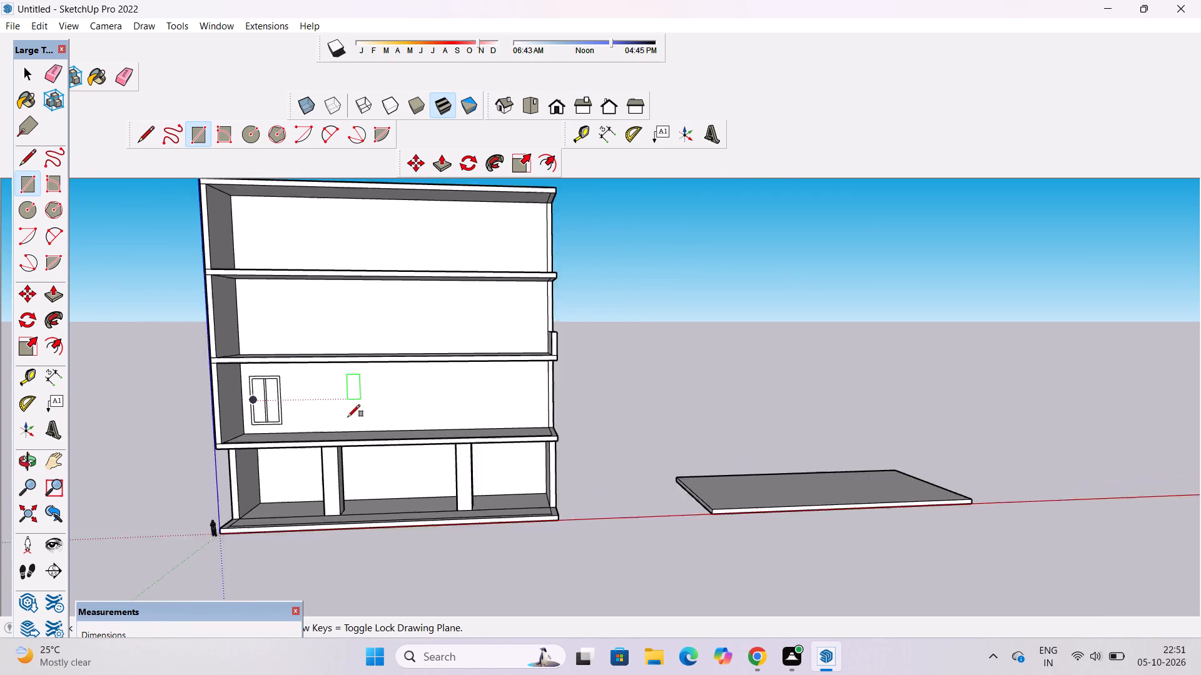
{"action": "scroll", "coordinate": [348, 417], "scroll_direction": "up", "scroll_amount": 7}
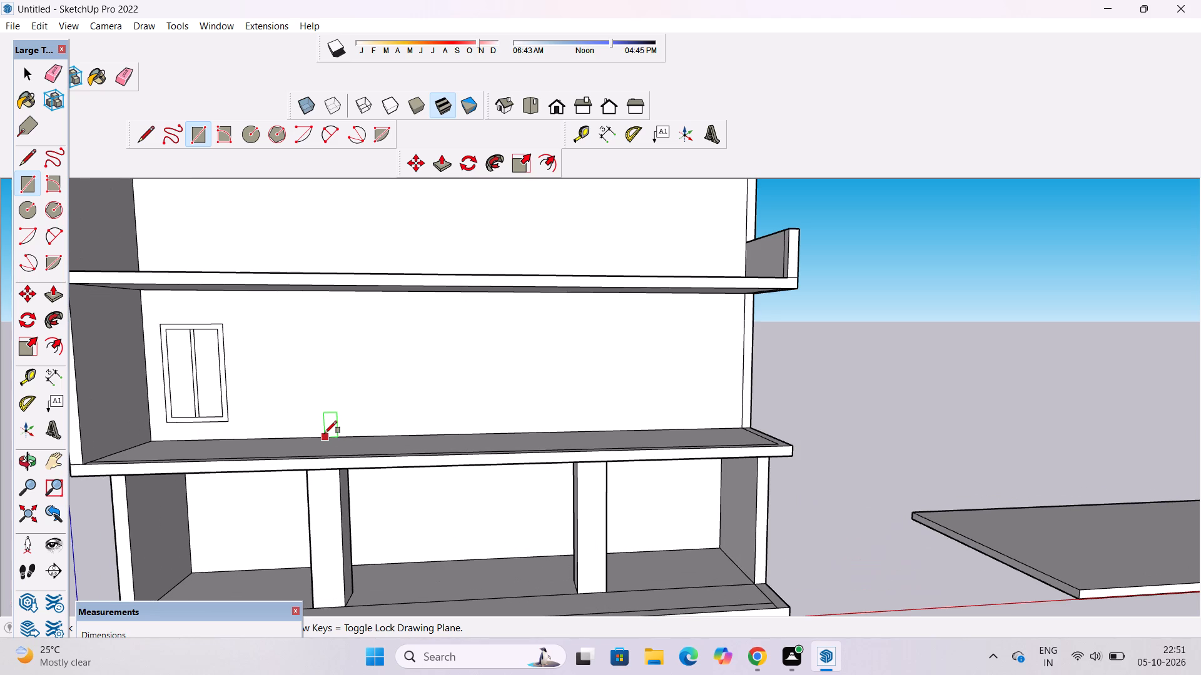
{"action": "scroll", "coordinate": [325, 433], "scroll_direction": "down", "scroll_amount": 2}
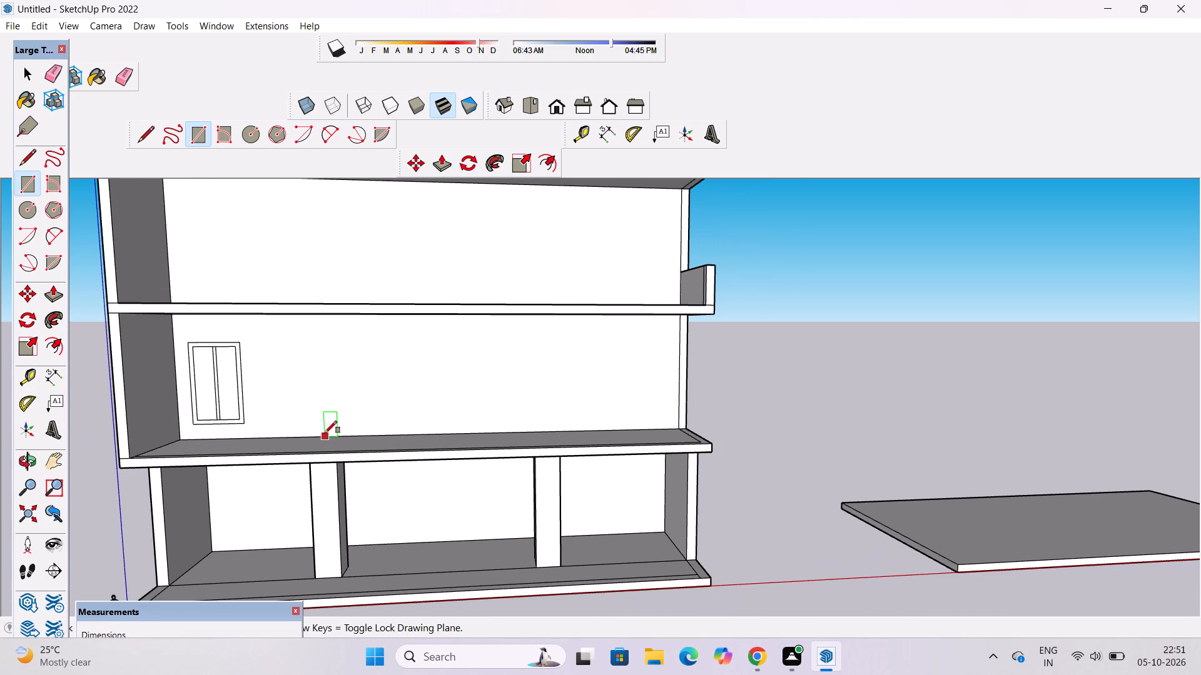
{"action": "scroll", "coordinate": [325, 433], "scroll_direction": "down", "scroll_amount": 2}
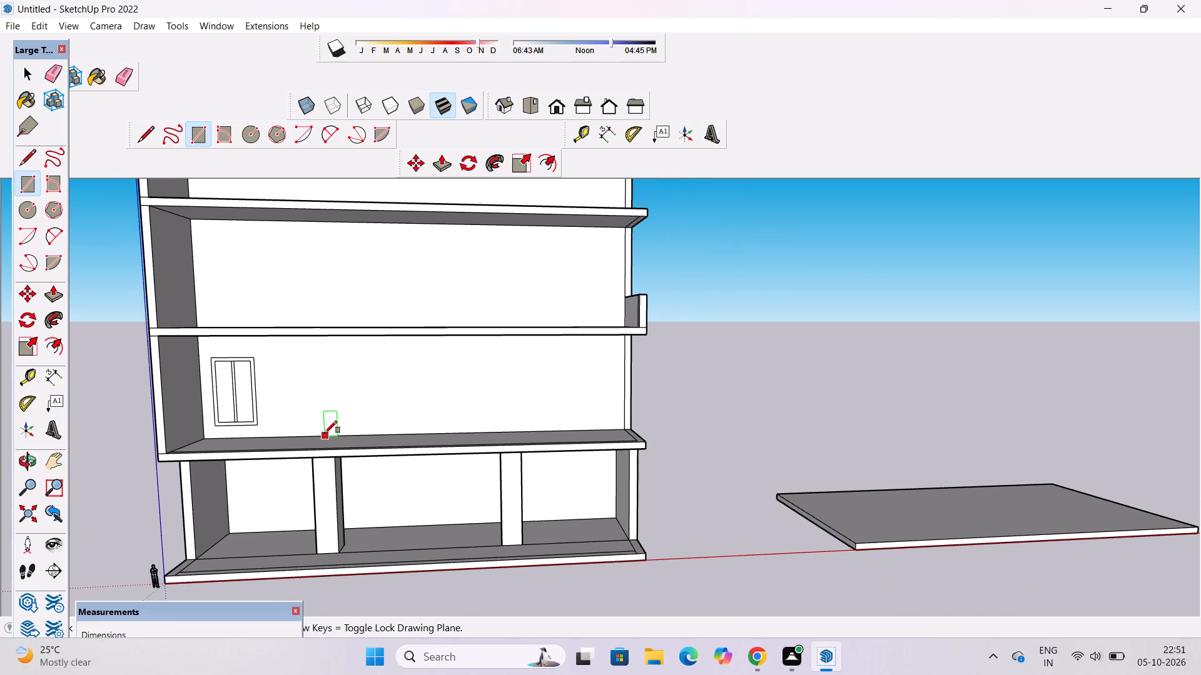
{"action": "scroll", "coordinate": [325, 433], "scroll_direction": "down", "scroll_amount": 2}
{"action": "scroll", "coordinate": [325, 433], "scroll_direction": "up", "scroll_amount": 2}
{"action": "scroll", "coordinate": [294, 427], "scroll_direction": "down", "scroll_amount": 4}
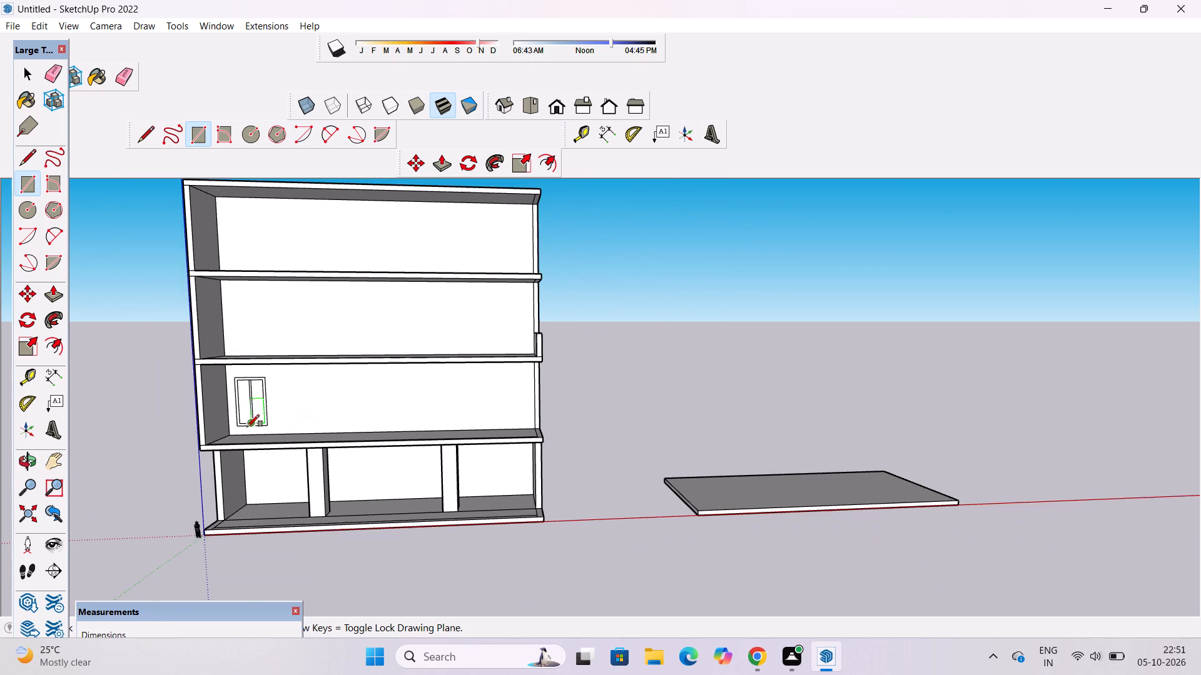
{"action": "scroll", "coordinate": [247, 427], "scroll_direction": "up", "scroll_amount": 5}
{"action": "scroll", "coordinate": [247, 427], "scroll_direction": "down", "scroll_amount": 4}
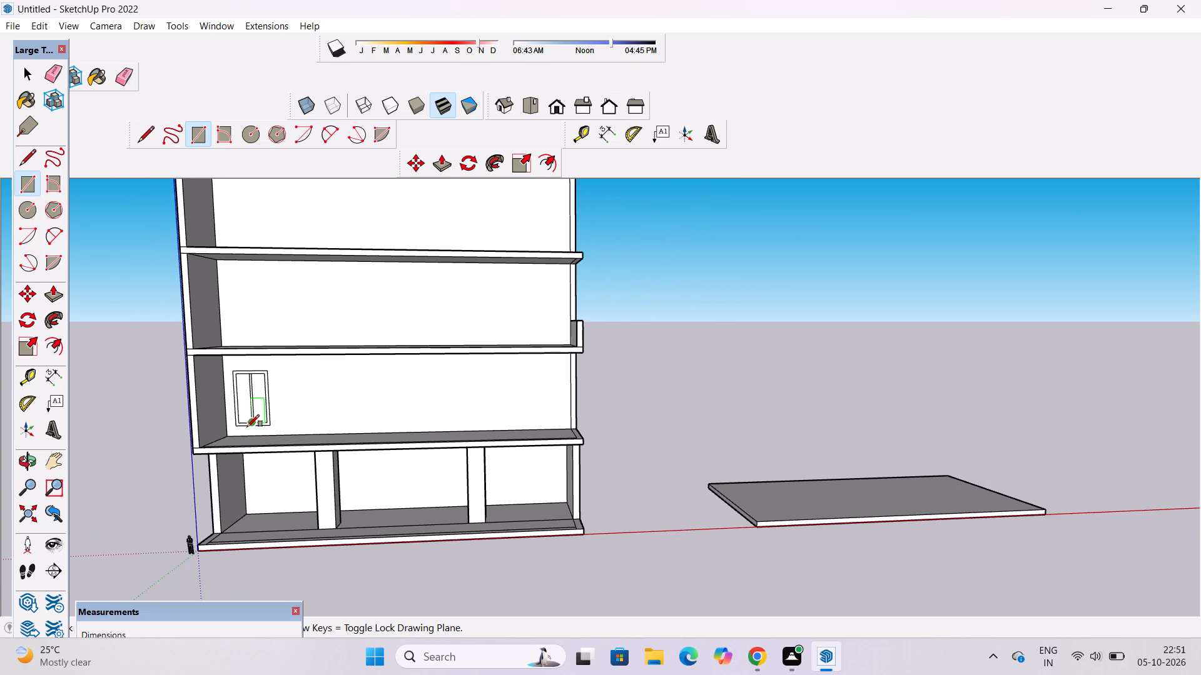
{"action": "scroll", "coordinate": [253, 427], "scroll_direction": "up", "scroll_amount": 1}
{"action": "scroll", "coordinate": [286, 428], "scroll_direction": "down", "scroll_amount": 2}
{"action": "scroll", "coordinate": [320, 434], "scroll_direction": "up", "scroll_amount": 2}
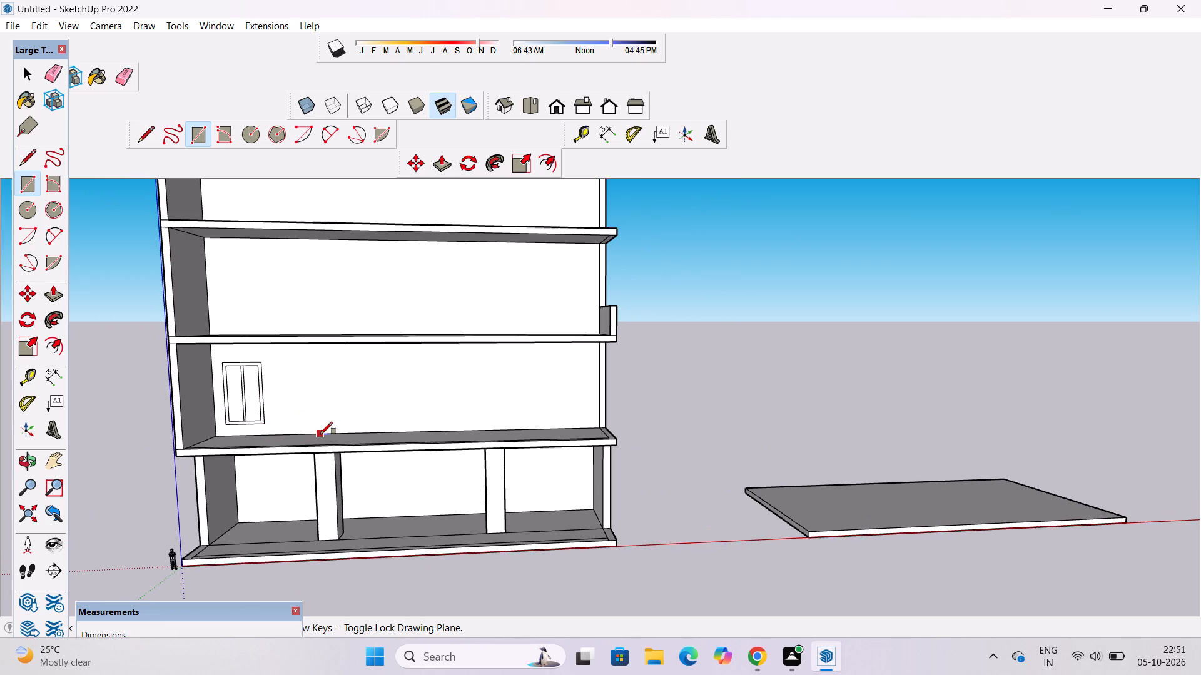
{"action": "left_click", "coordinate": [307, 432]}
{"action": "scroll", "coordinate": [307, 432], "scroll_direction": "down", "scroll_amount": 4}
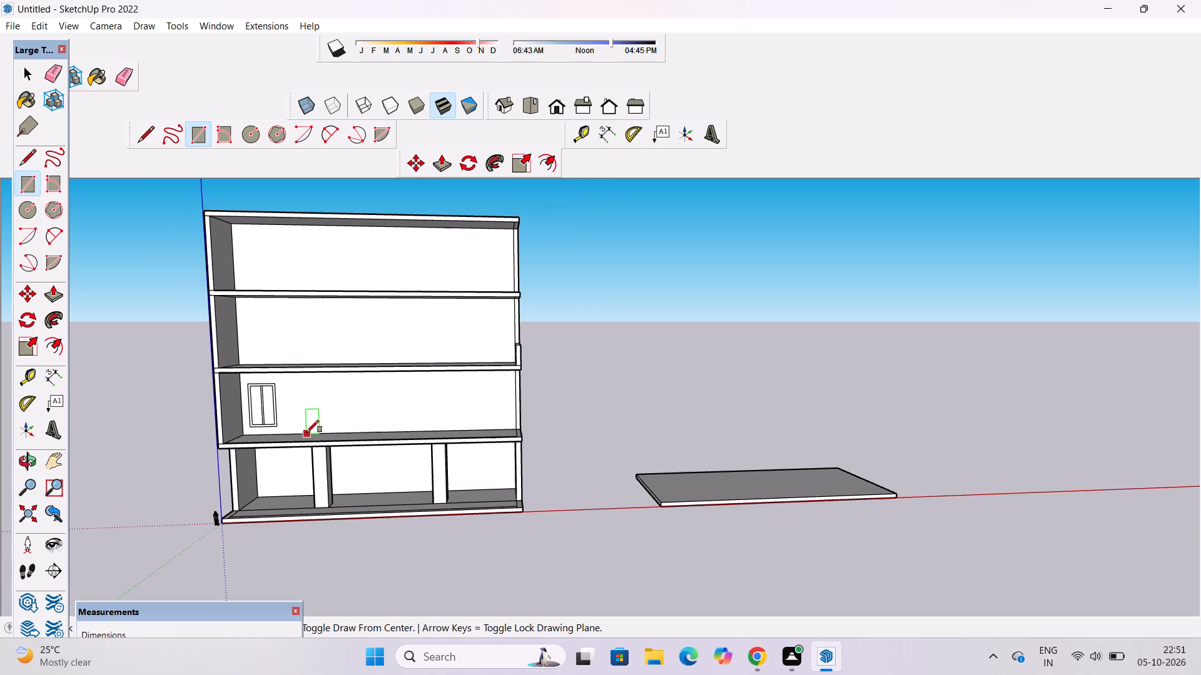
{"action": "scroll", "coordinate": [304, 408], "scroll_direction": "up", "scroll_amount": 8}
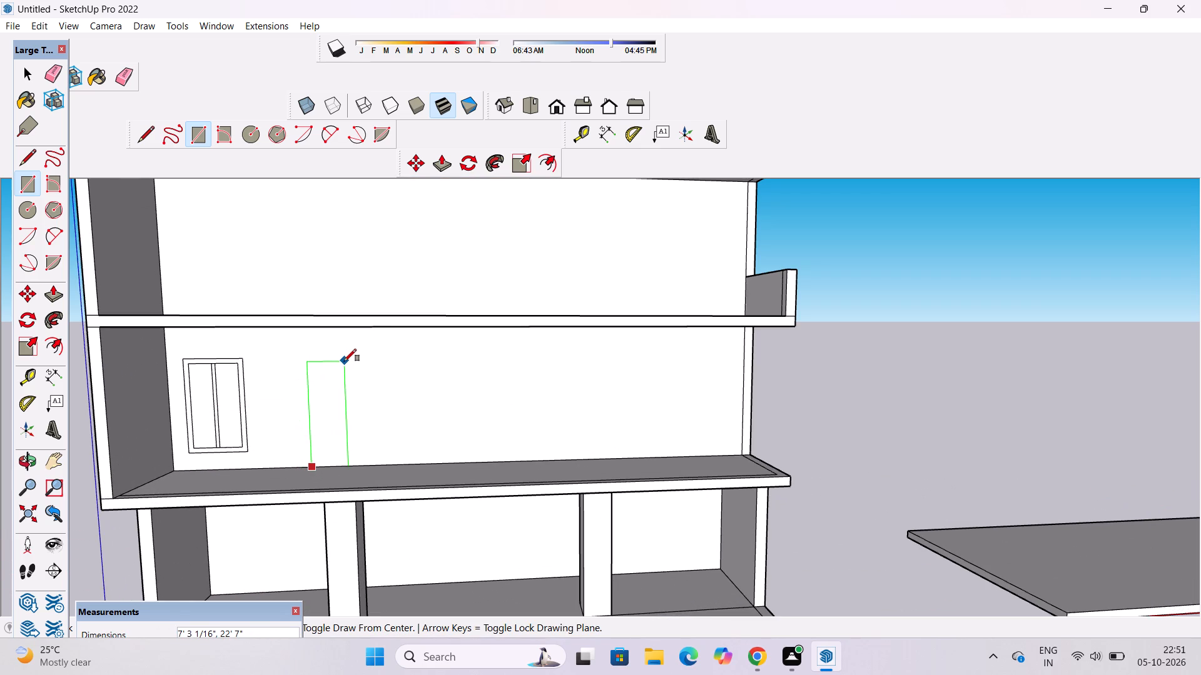
{"action": "scroll", "coordinate": [354, 361], "scroll_direction": "down", "scroll_amount": 5}
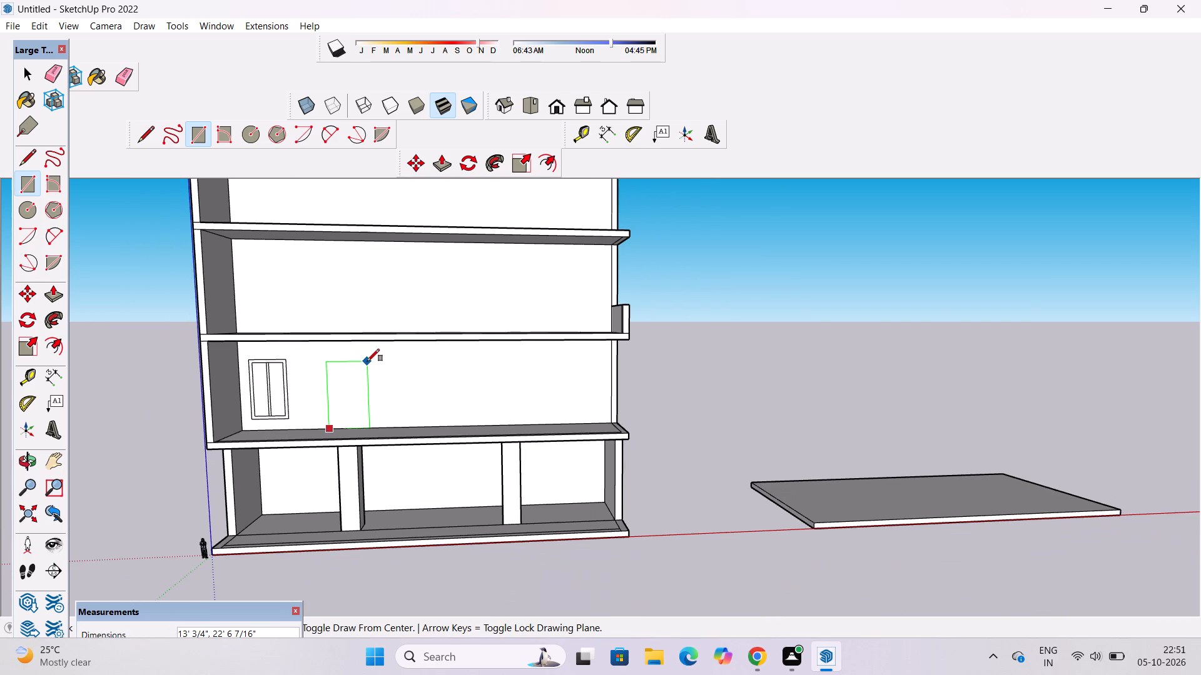
{"action": "scroll", "coordinate": [367, 361], "scroll_direction": "down", "scroll_amount": 2}
{"action": "scroll", "coordinate": [367, 361], "scroll_direction": "up", "scroll_amount": 2}
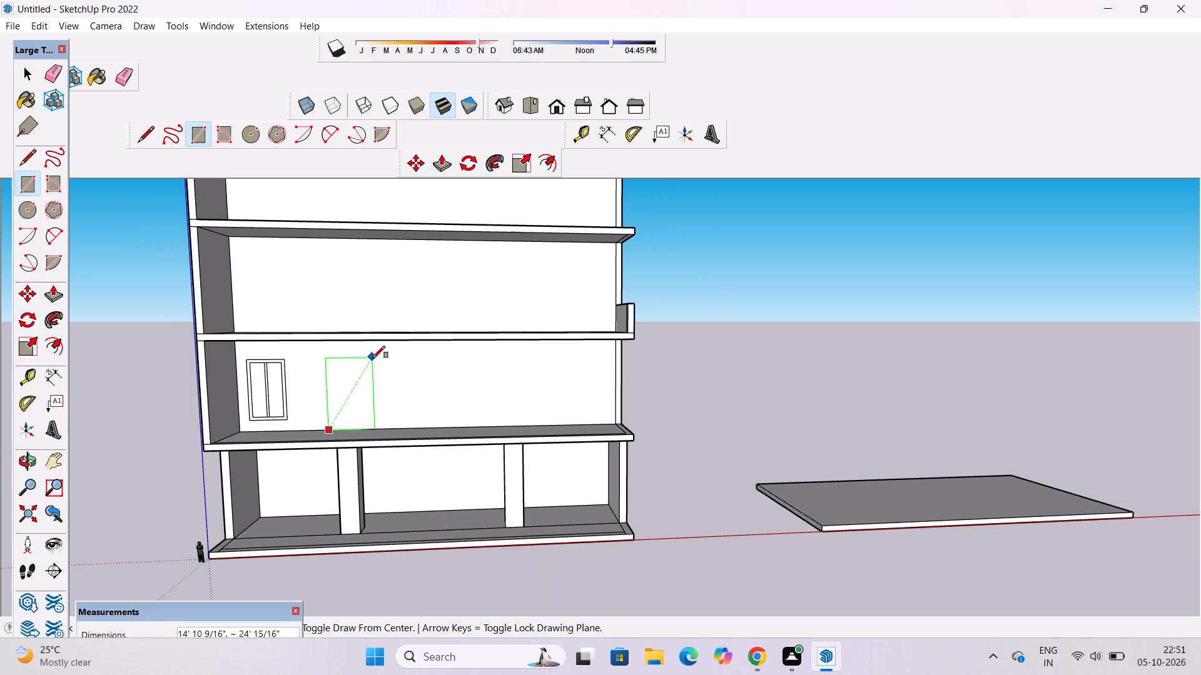
{"action": "scroll", "coordinate": [371, 360], "scroll_direction": "up", "scroll_amount": 2}
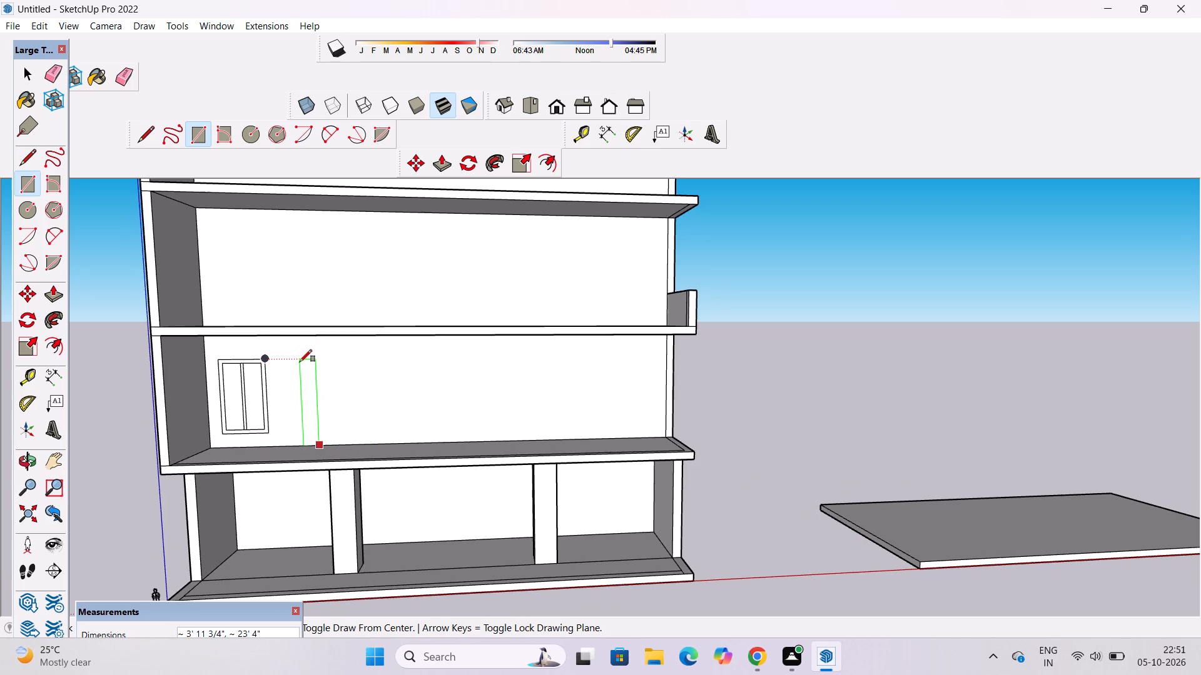
{"action": "left_click", "coordinate": [368, 364]}
{"action": "key", "text": "space"}
Examine the door outline and the rest of the second storey's back wall from front and raised angles.
{"action": "type", "text": "o"}
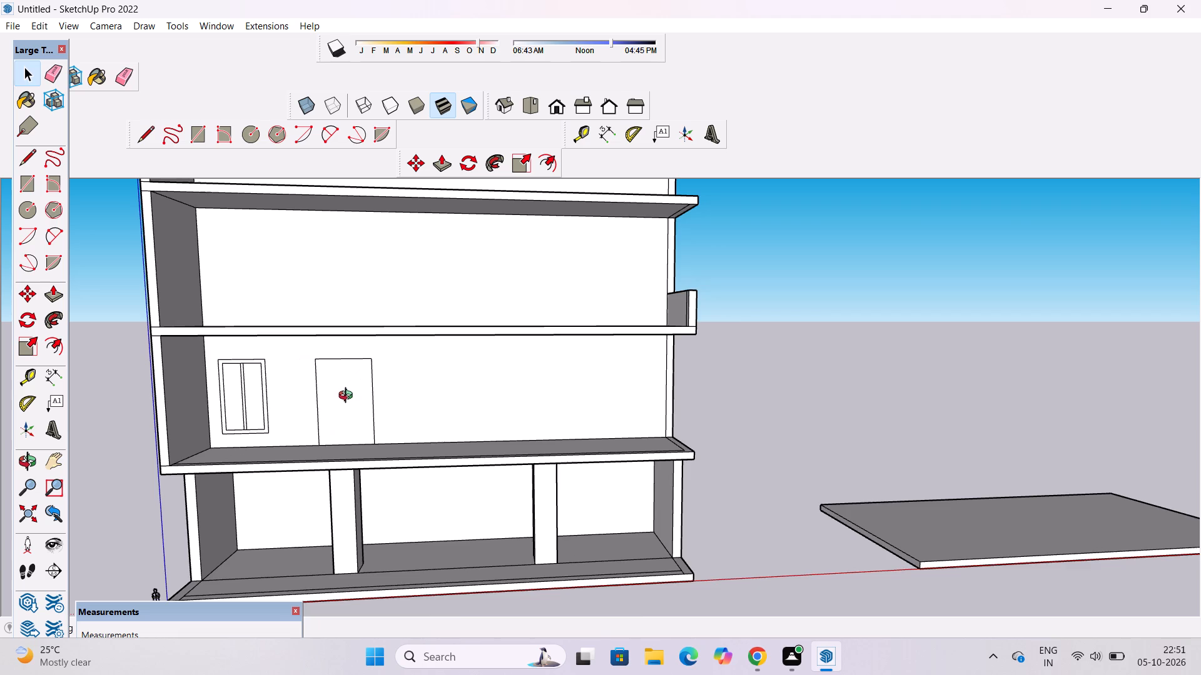
{"action": "left_click_drag", "start_coordinate": [348, 397], "coordinate": [383, 420], "text": "shift"}
{"action": "scroll", "coordinate": [383, 420], "scroll_direction": "down", "scroll_amount": 4}
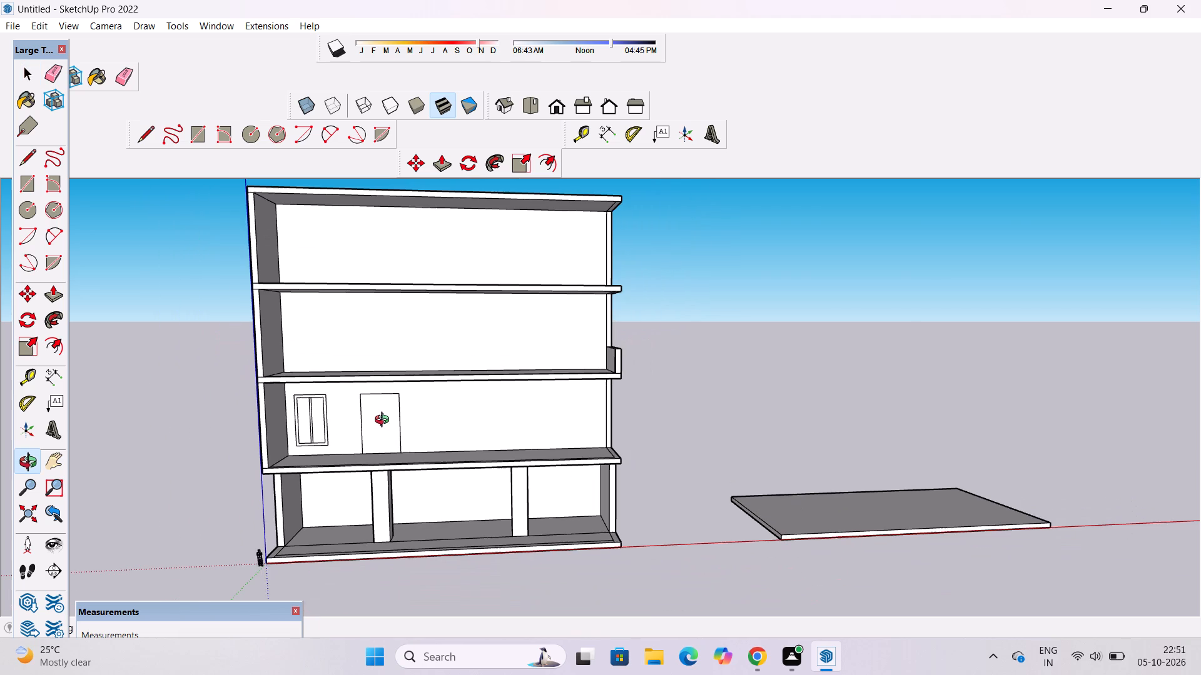
{"action": "left_click_drag", "start_coordinate": [455, 442], "coordinate": [387, 452], "text": "shift"}
{"action": "scroll", "coordinate": [484, 447], "scroll_direction": "up", "scroll_amount": 3}
{"action": "left_click_drag", "start_coordinate": [485, 447], "coordinate": [399, 457], "text": "shift"}
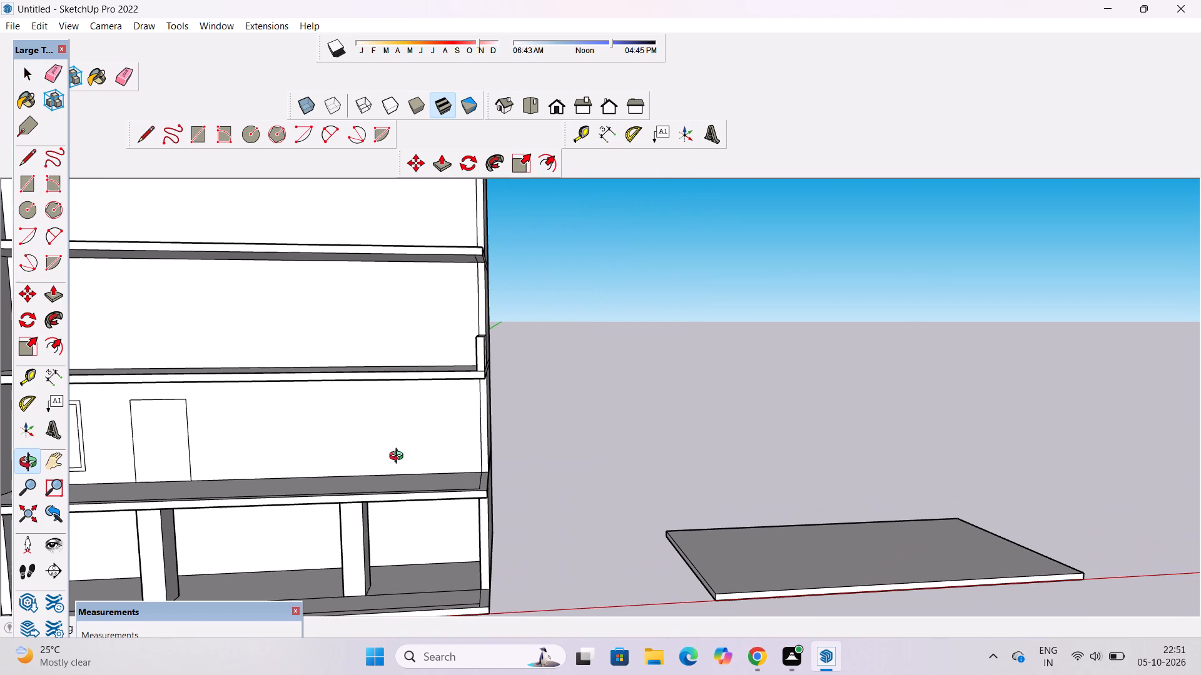
{"action": "left_click", "coordinate": [428, 452]}
{"action": "scroll", "coordinate": [429, 450], "scroll_direction": "down", "scroll_amount": 5}
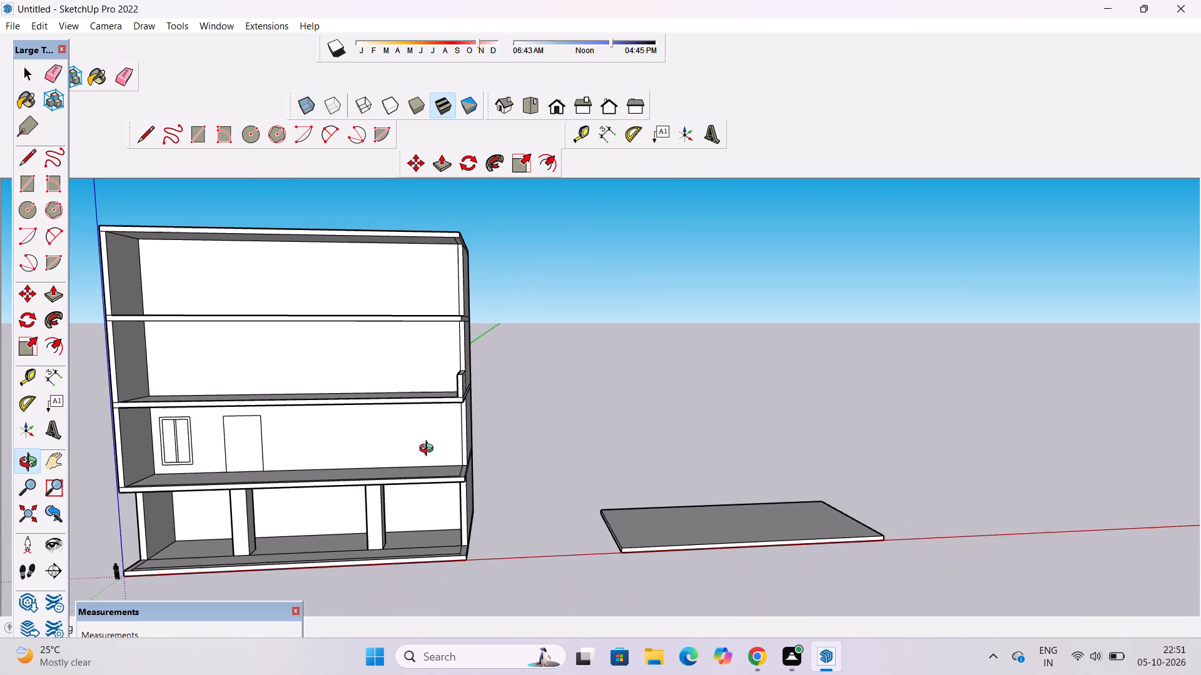
{"action": "left_click_drag", "start_coordinate": [429, 456], "coordinate": [428, 521]}
{"action": "scroll", "coordinate": [338, 529], "scroll_direction": "up", "scroll_amount": 1}
{"action": "left_click_drag", "start_coordinate": [338, 529], "coordinate": [281, 513]}
{"action": "left_click_drag", "start_coordinate": [280, 507], "coordinate": [349, 512]}
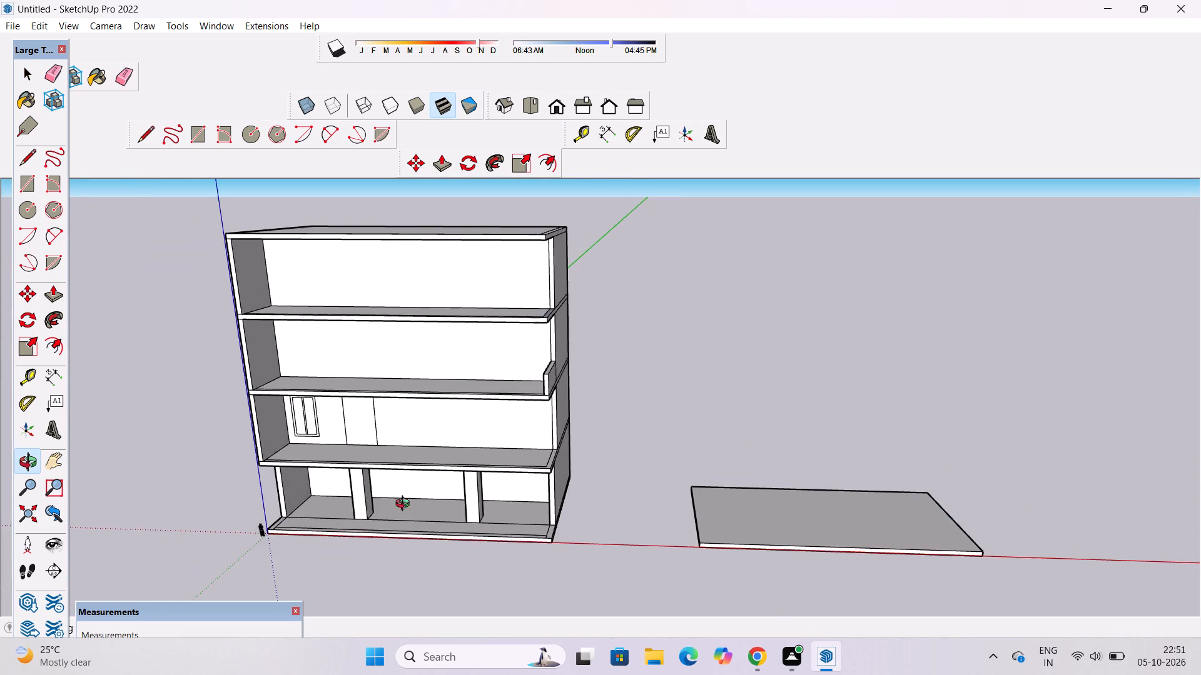
{"action": "left_click_drag", "start_coordinate": [425, 505], "coordinate": [497, 530]}
{"action": "scroll", "coordinate": [551, 472], "scroll_direction": "up", "scroll_amount": 5}
{"action": "left_click_drag", "start_coordinate": [577, 509], "coordinate": [514, 505]}
{"action": "left_click_drag", "start_coordinate": [510, 502], "coordinate": [542, 521], "text": "shift"}
{"action": "scroll", "coordinate": [539, 521], "scroll_direction": "up", "scroll_amount": 3}
{"action": "left_click_drag", "start_coordinate": [496, 521], "coordinate": [533, 507], "text": "shift"}
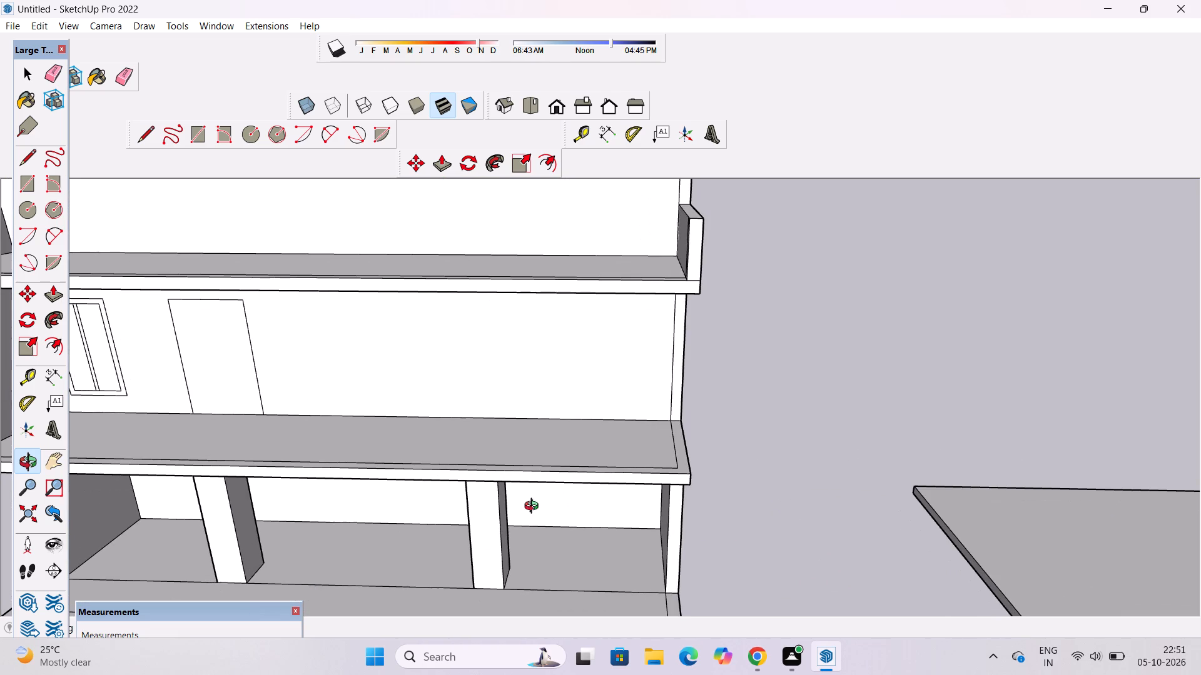
{"action": "scroll", "coordinate": [534, 507], "scroll_direction": "down", "scroll_amount": 2}
{"action": "left_click_drag", "start_coordinate": [572, 503], "coordinate": [575, 516]}
{"action": "scroll", "coordinate": [575, 517], "scroll_direction": "up", "scroll_amount": 2}
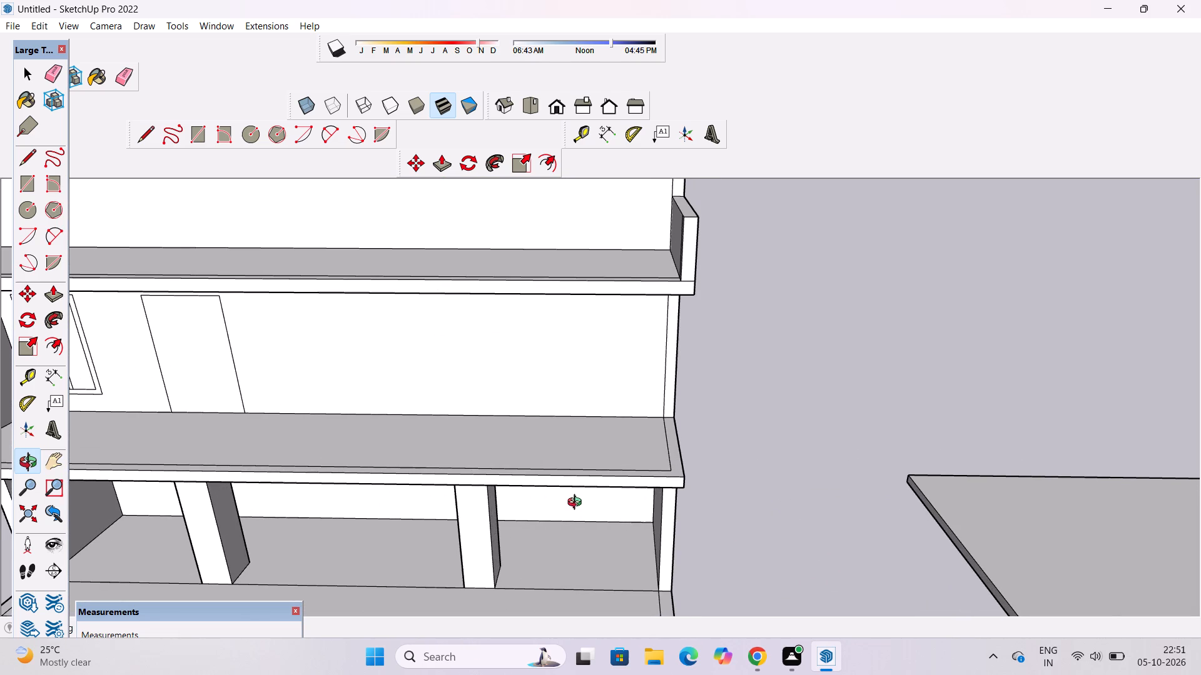
Push/Pull the second storey floor's narrow border strip up about 4'9" to form a low parapet along the front and side.
{"action": "key", "text": "p"}
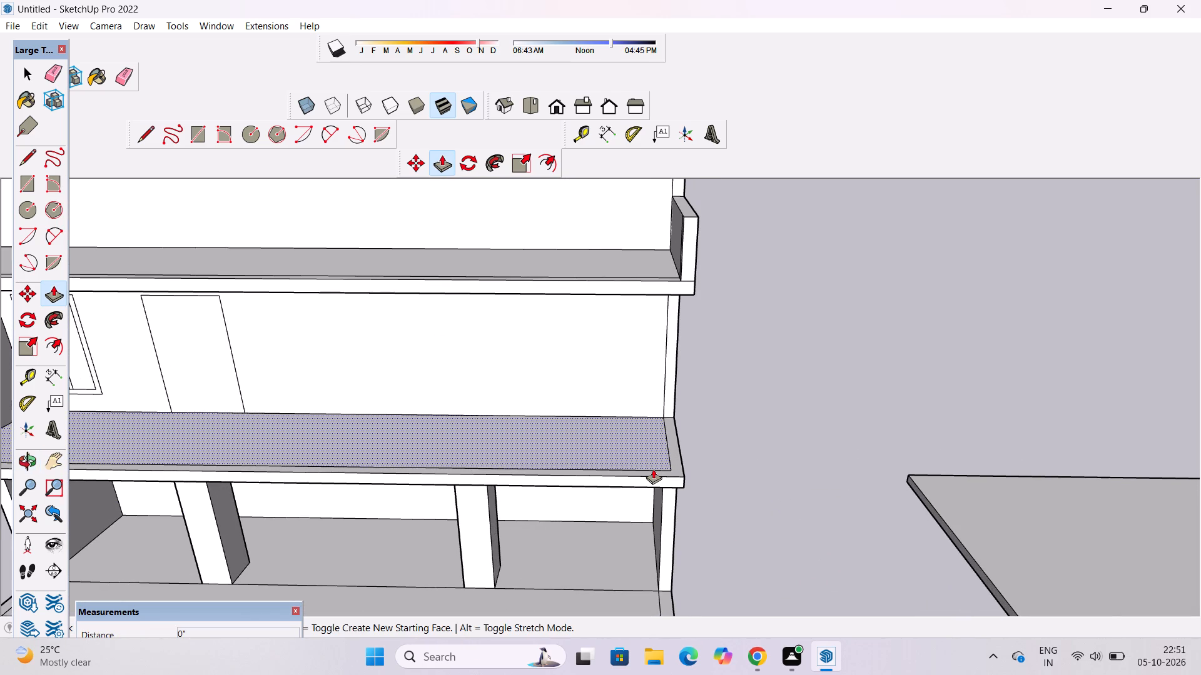
{"action": "left_click", "coordinate": [653, 471]}
{"action": "scroll", "coordinate": [651, 464], "scroll_direction": "down", "scroll_amount": 5}
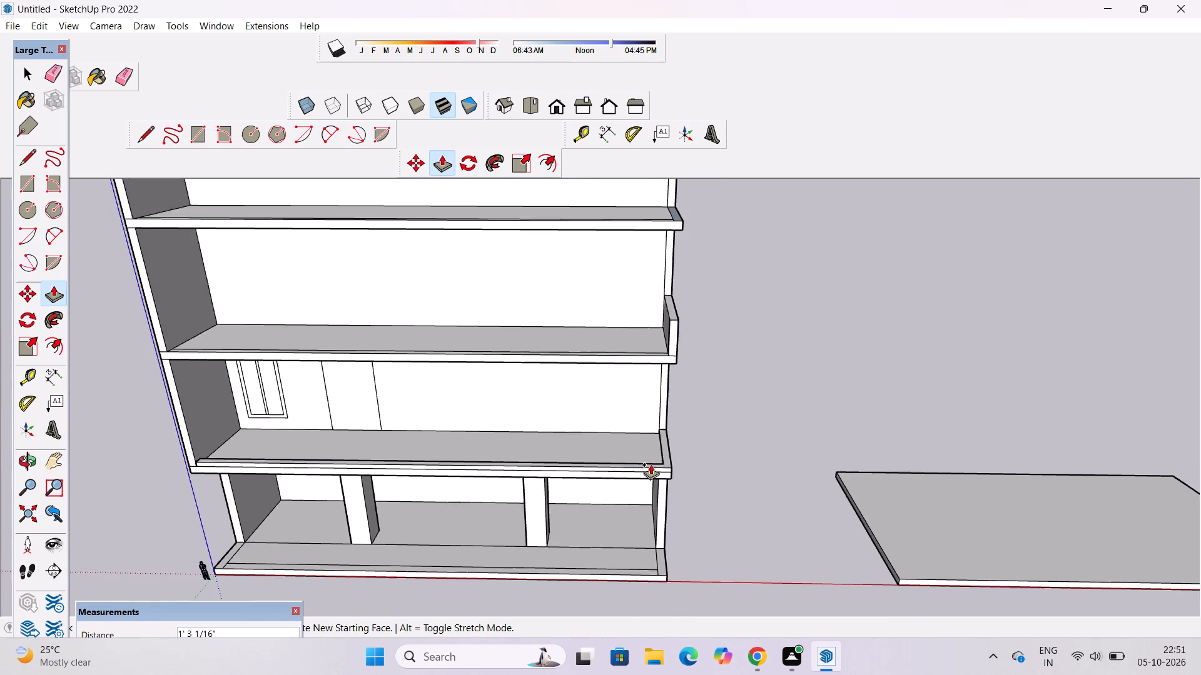
{"action": "scroll", "coordinate": [646, 453], "scroll_direction": "up", "scroll_amount": 5}
{"action": "scroll", "coordinate": [642, 457], "scroll_direction": "down", "scroll_amount": 2}
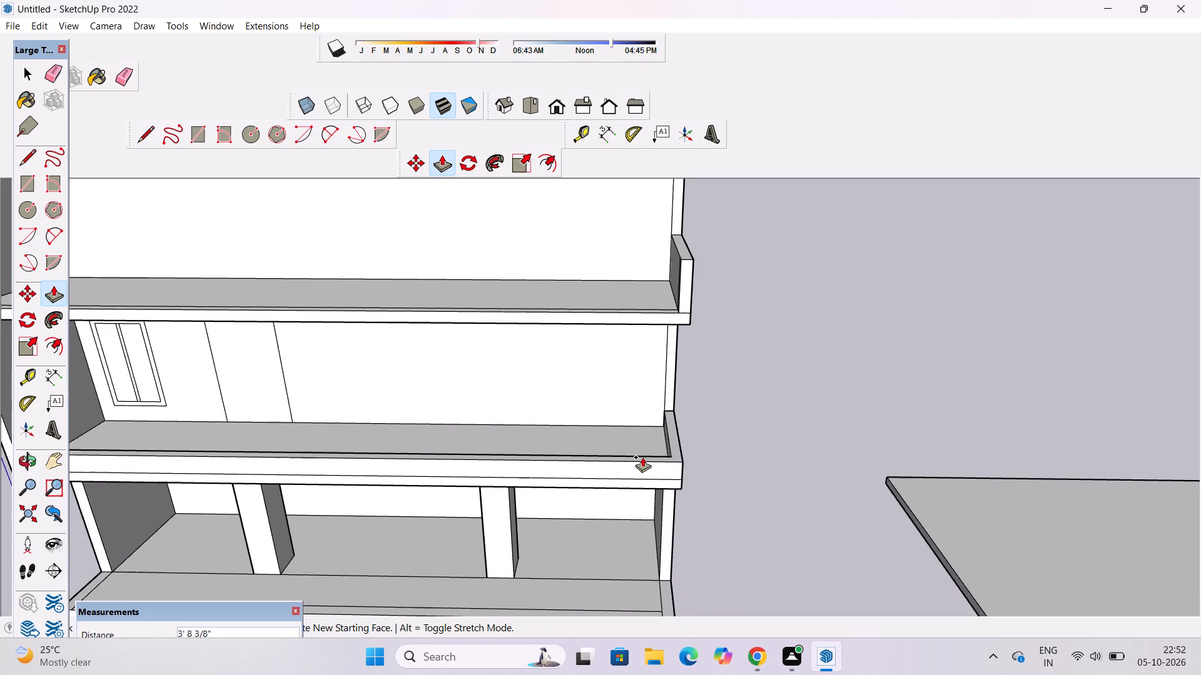
{"action": "scroll", "coordinate": [642, 457], "scroll_direction": "down", "scroll_amount": 3}
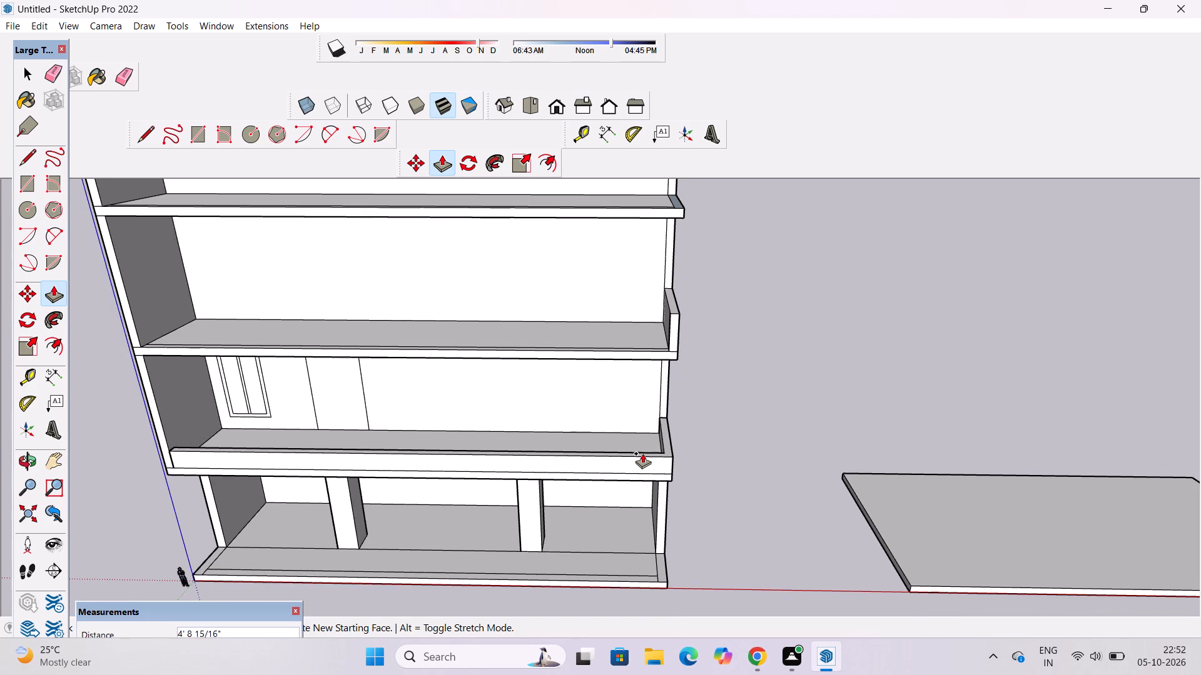
{"action": "left_click", "coordinate": [642, 453]}
{"action": "key", "text": "space"}
Offset the door outline on the second storey's back wall inward by 1' to make a door frame.
{"action": "type", "text": "o"}
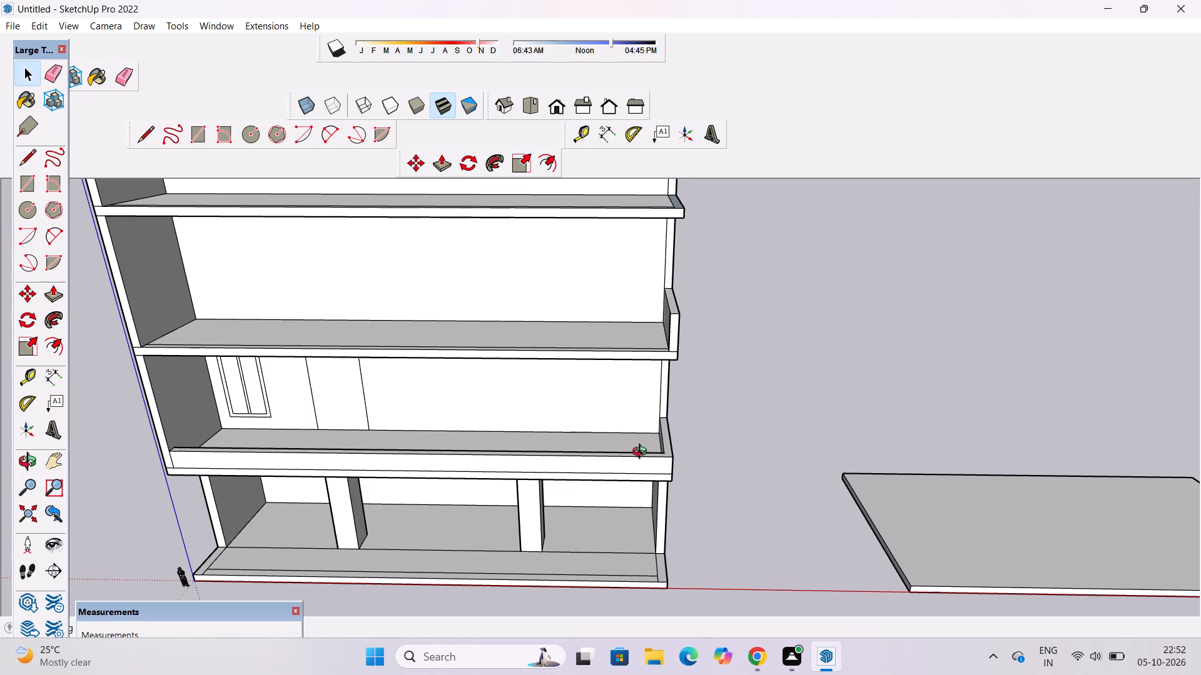
{"action": "left_click_drag", "start_coordinate": [642, 453], "coordinate": [646, 477], "text": "shift"}
{"action": "left_click_drag", "start_coordinate": [615, 487], "coordinate": [630, 449]}
{"action": "scroll", "coordinate": [539, 451], "scroll_direction": "up", "scroll_amount": 3, "text": "shift"}
{"action": "left_click_drag", "start_coordinate": [540, 455], "coordinate": [560, 469], "text": "shift"}
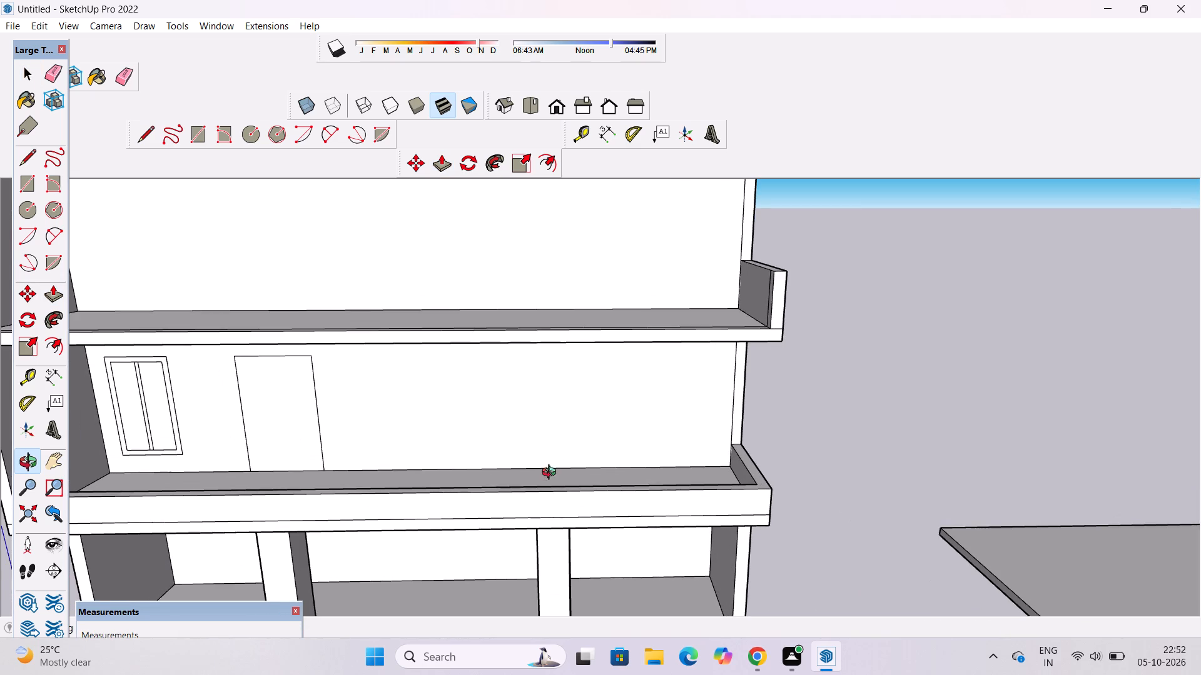
{"action": "left_click_drag", "start_coordinate": [552, 474], "coordinate": [569, 479]}
{"action": "scroll", "coordinate": [430, 462], "scroll_direction": "up", "scroll_amount": 2}
{"action": "left_click_drag", "start_coordinate": [429, 462], "coordinate": [448, 464], "text": "shift"}
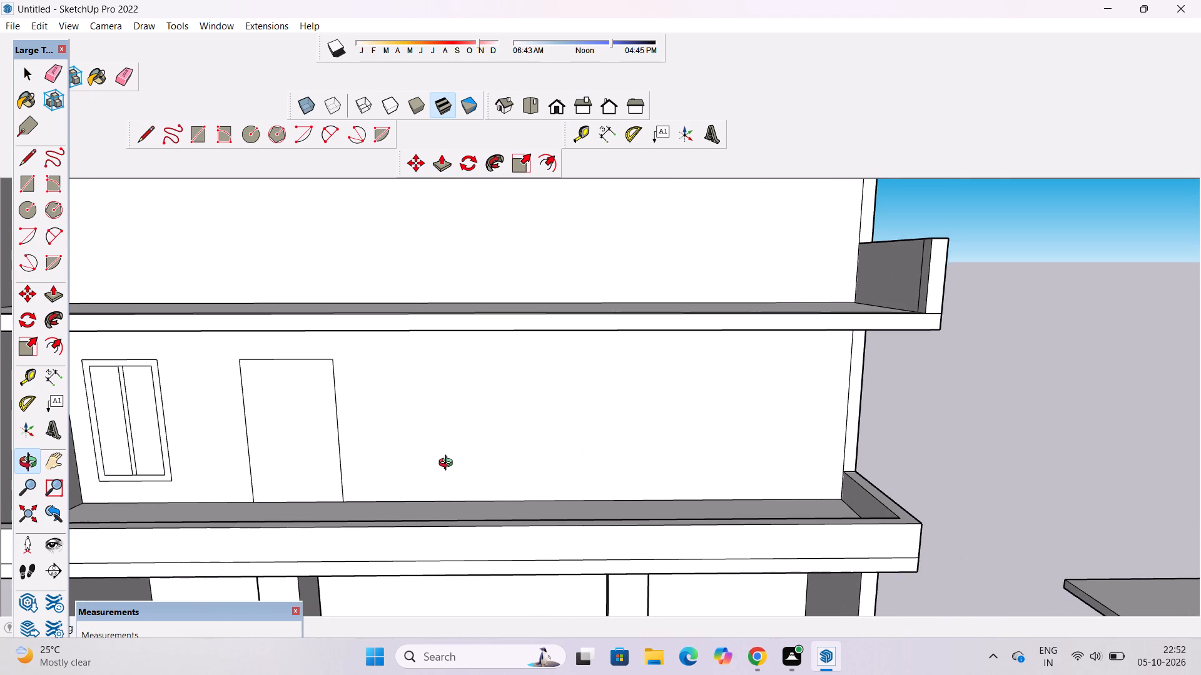
{"action": "type", "text": "of"}
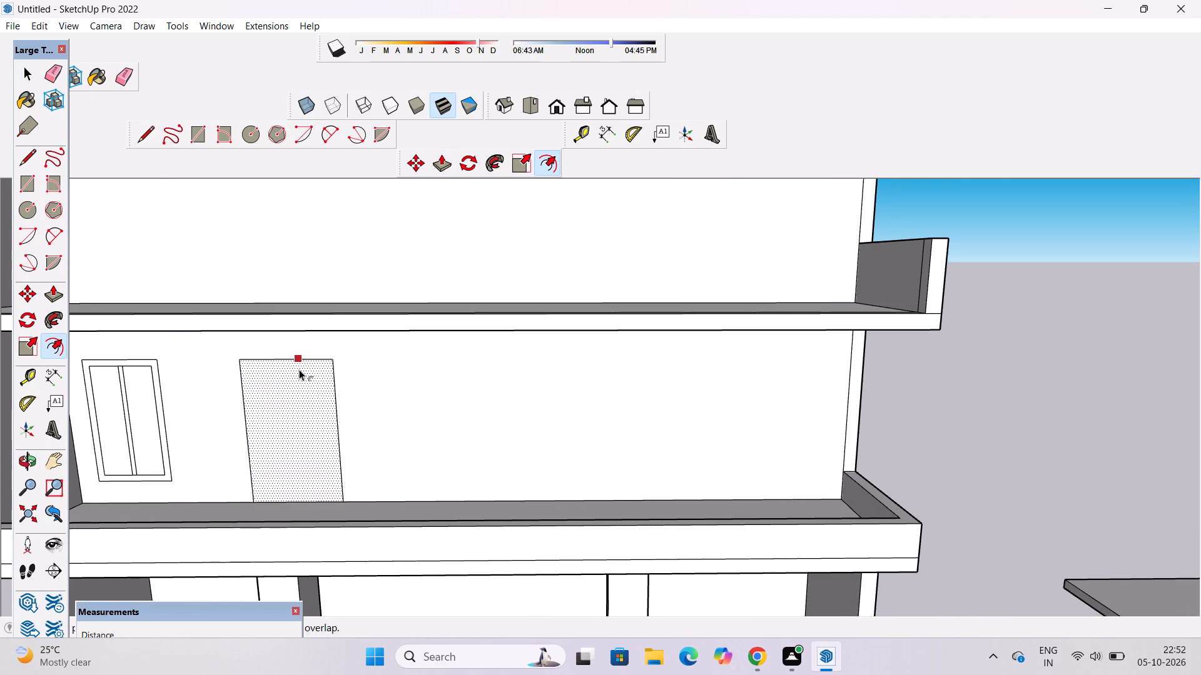
{"action": "left_click", "coordinate": [299, 369]}
{"action": "left_click", "coordinate": [149, 369]}
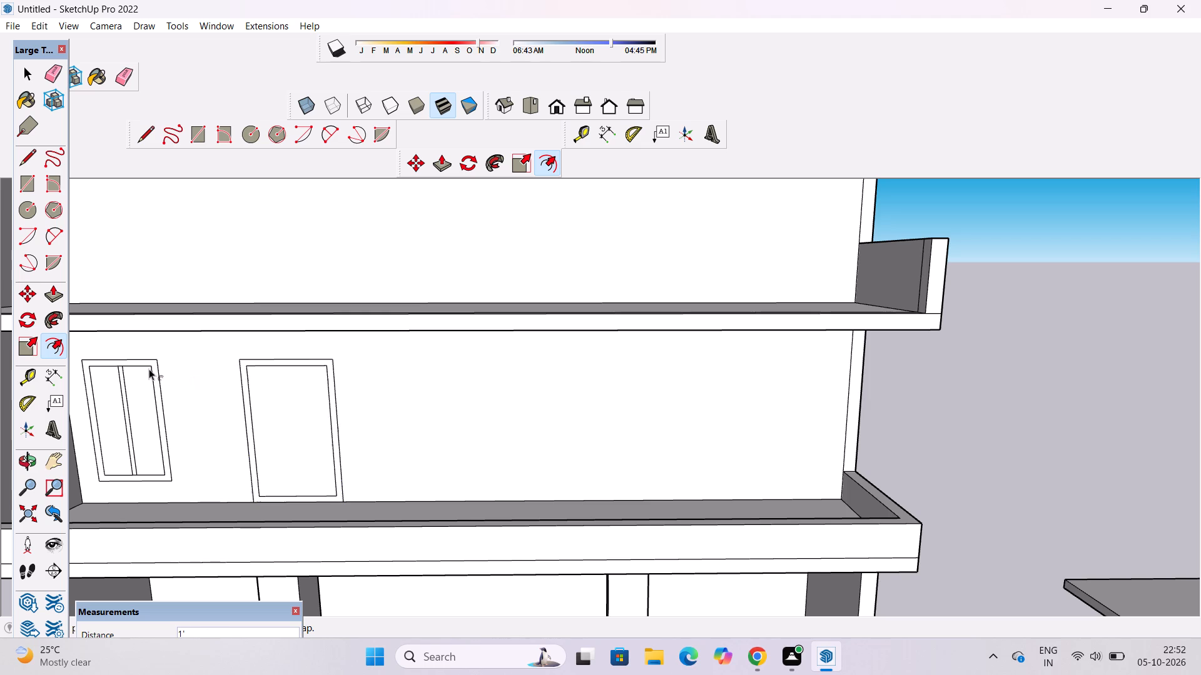
{"action": "key", "text": "space"}
Draw a narrow vertical divider rectangle about 10 3/8" by 21'4" inside the door frame, closer to the window side.
{"action": "key", "text": "r"}
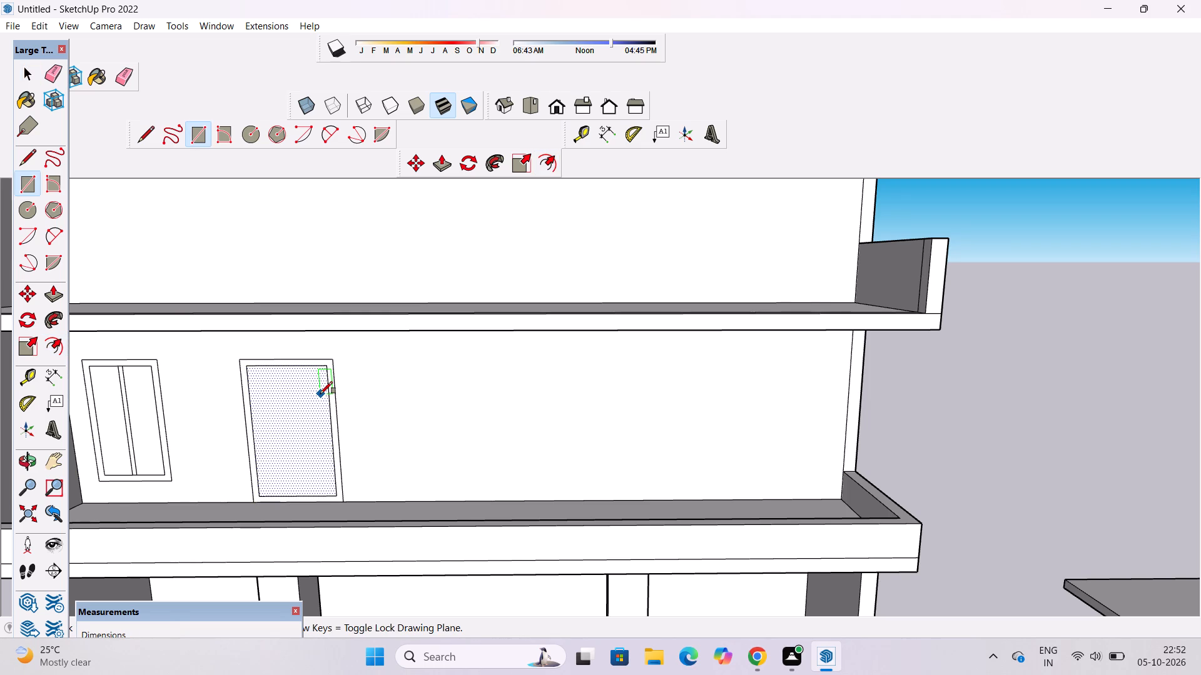
{"action": "scroll", "coordinate": [276, 392], "scroll_direction": "down", "scroll_amount": 3}
{"action": "scroll", "coordinate": [266, 371], "scroll_direction": "up", "scroll_amount": 10}
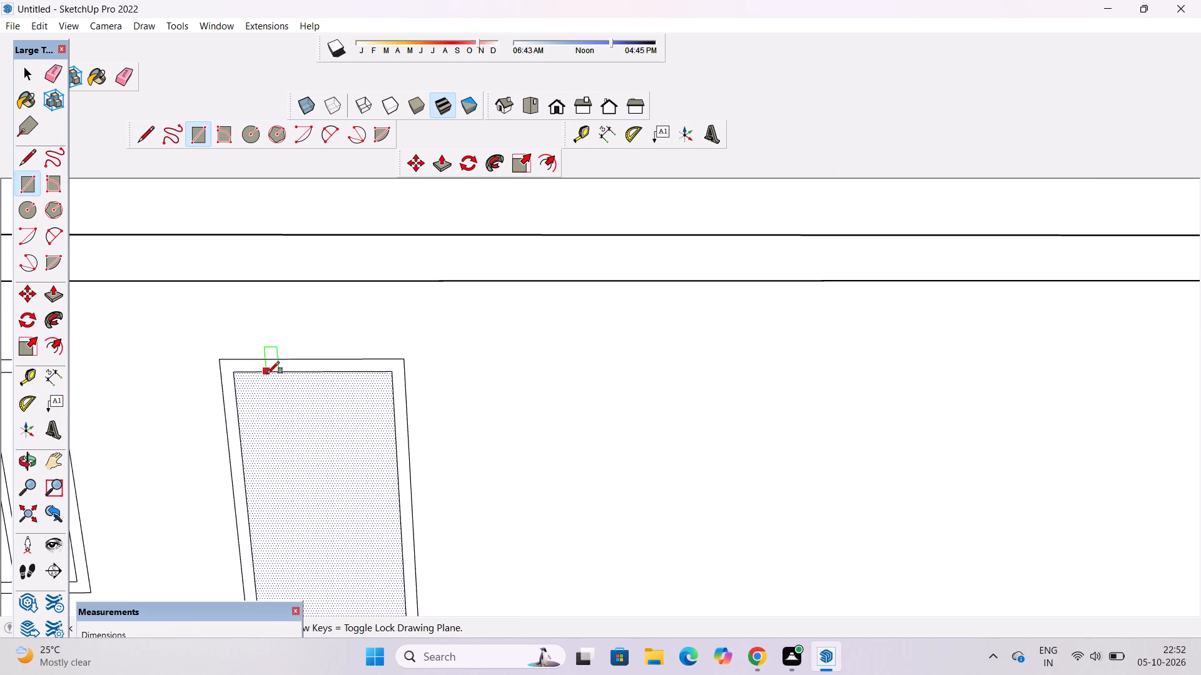
{"action": "left_click", "coordinate": [277, 373]}
{"action": "scroll", "coordinate": [277, 373], "scroll_direction": "down", "scroll_amount": 8}
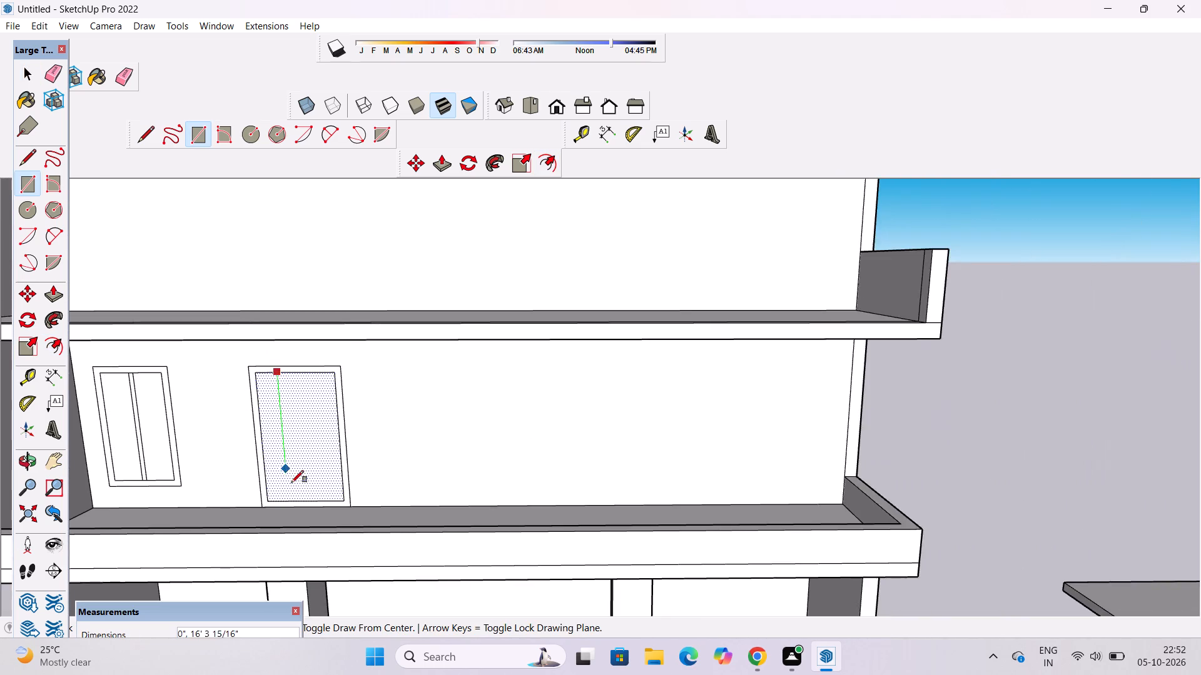
{"action": "scroll", "coordinate": [291, 486], "scroll_direction": "up", "scroll_amount": 9}
{"action": "left_click", "coordinate": [296, 514]}
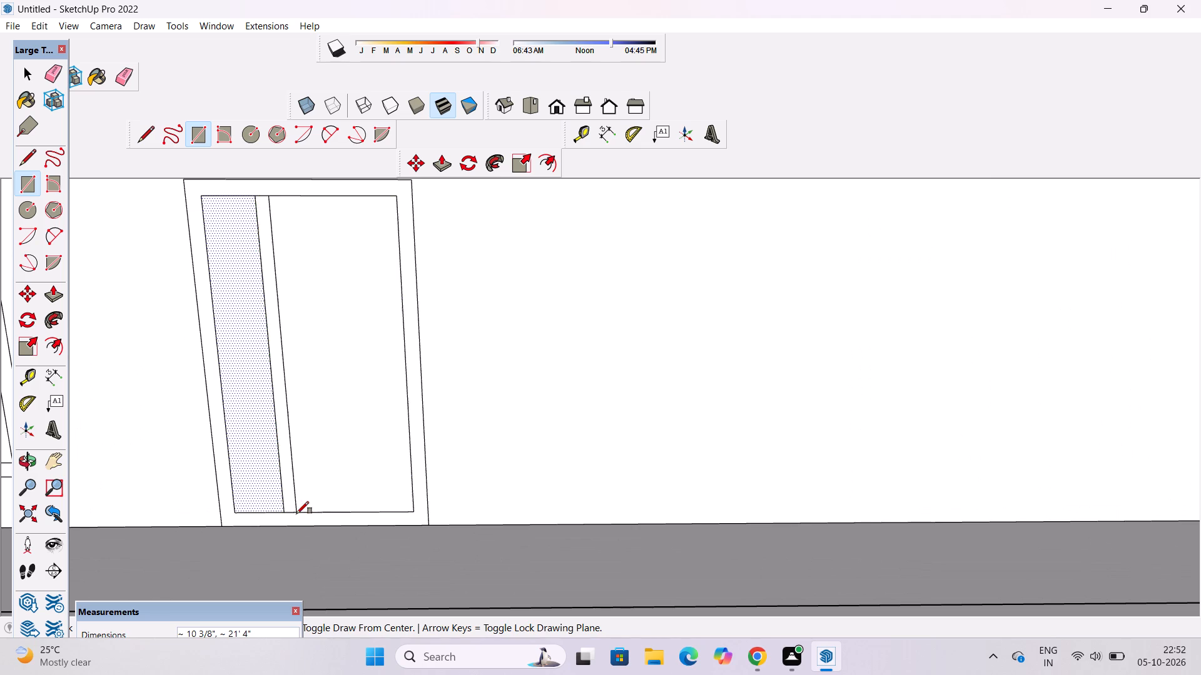
{"action": "scroll", "coordinate": [283, 512], "scroll_direction": "down", "scroll_amount": 6}
{"action": "key", "text": "space"}
Examine the divided door and the window on the second storey's back wall from low, front and close angles.
{"action": "type", "text": "o"}
{"action": "left_click_drag", "start_coordinate": [286, 514], "coordinate": [302, 476]}
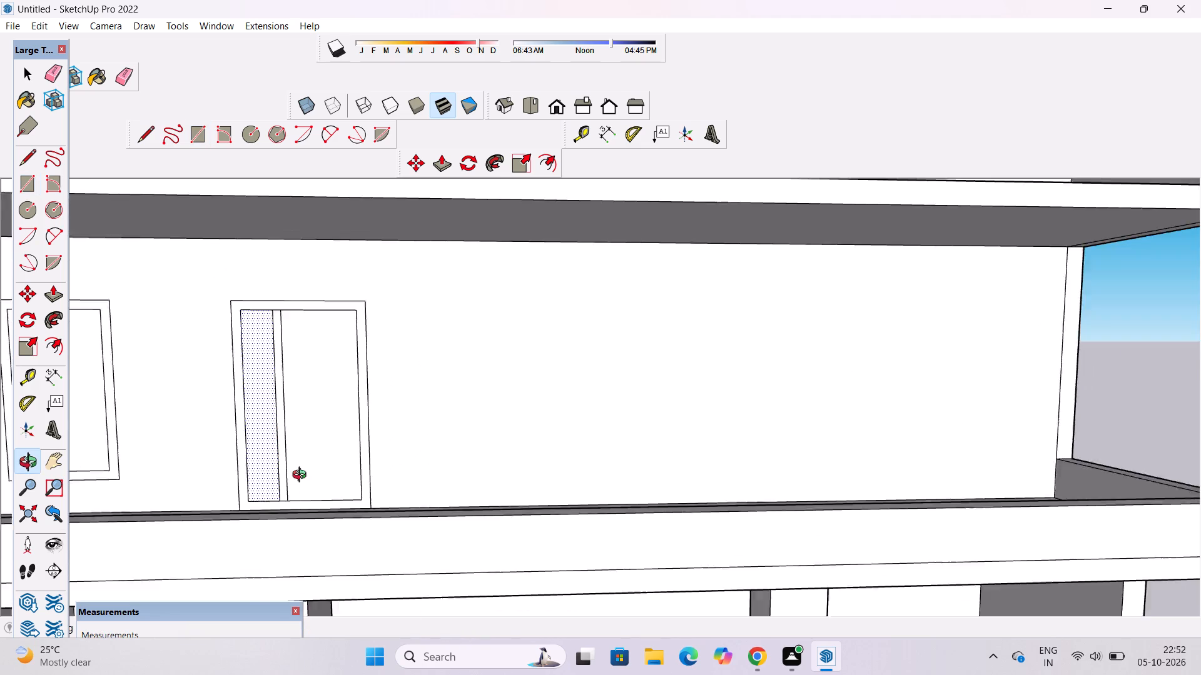
{"action": "left_click_drag", "start_coordinate": [302, 476], "coordinate": [303, 471]}
{"action": "scroll", "coordinate": [305, 471], "scroll_direction": "down", "scroll_amount": 5}
{"action": "left_click_drag", "start_coordinate": [337, 483], "coordinate": [320, 486], "text": "shift"}
{"action": "key", "text": "space"}
{"action": "left_click", "coordinate": [943, 361]}
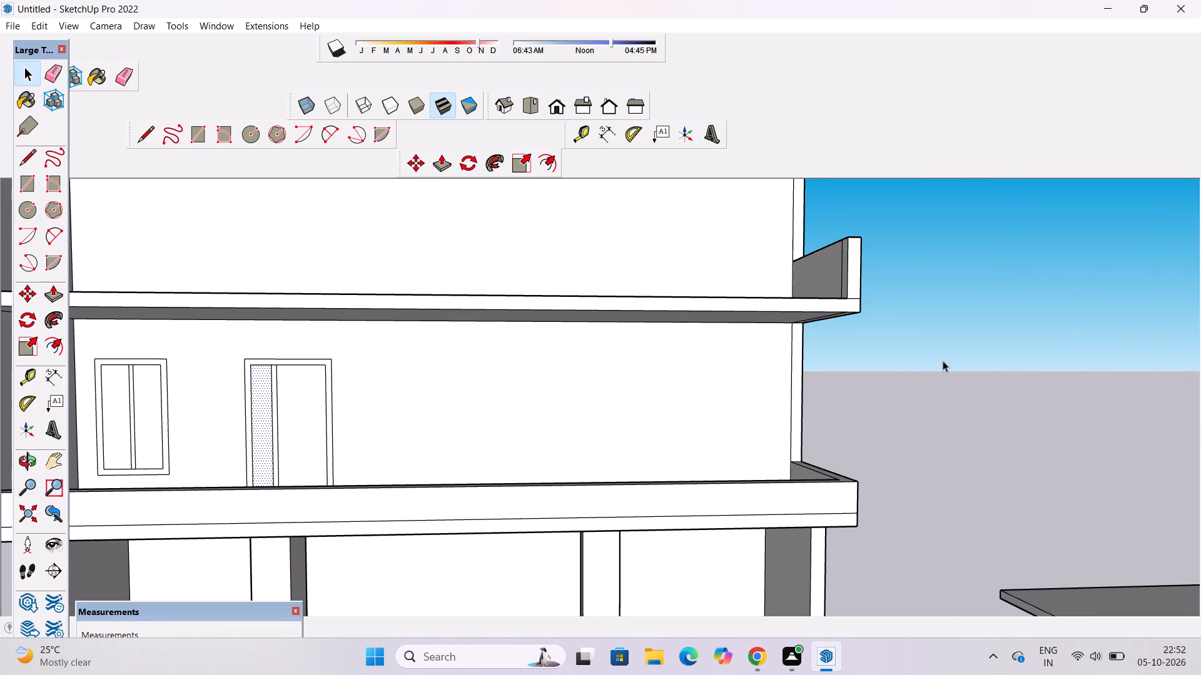
{"action": "key", "text": "o"}
{"action": "left_click_drag", "start_coordinate": [452, 472], "coordinate": [450, 508]}
{"action": "scroll", "coordinate": [442, 502], "scroll_direction": "up", "scroll_amount": 1}
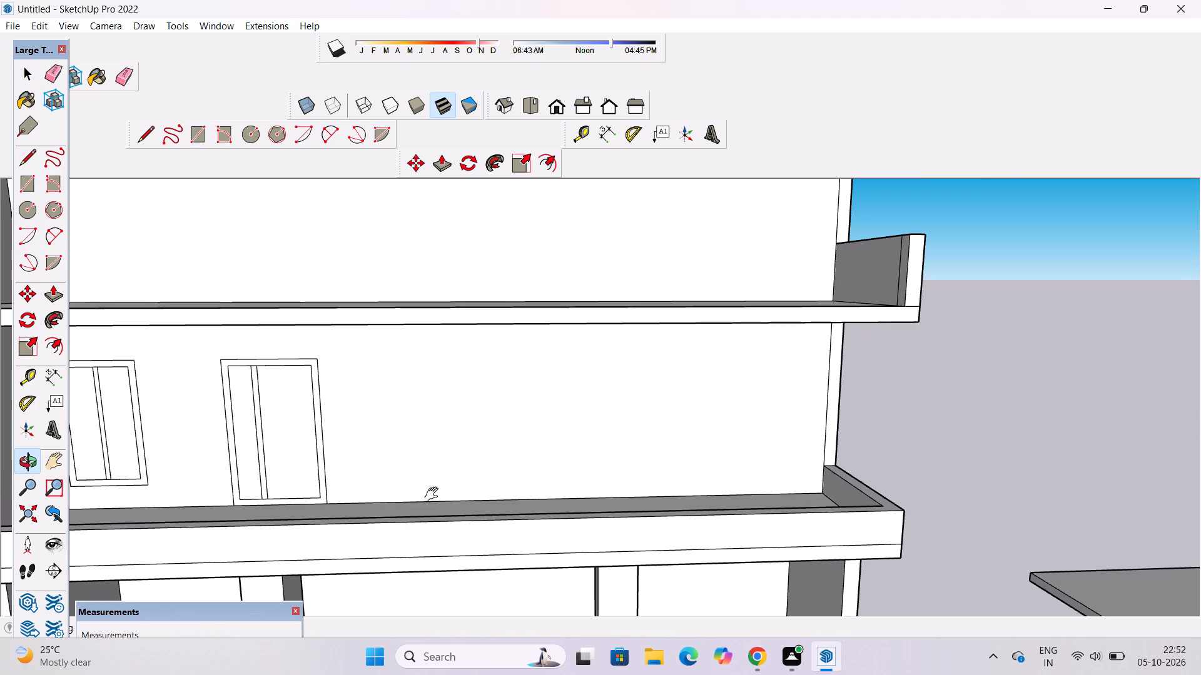
{"action": "left_click_drag", "start_coordinate": [432, 493], "coordinate": [545, 515], "text": "shift"}
{"action": "scroll", "coordinate": [413, 481], "scroll_direction": "up", "scroll_amount": 4}
{"action": "left_click_drag", "start_coordinate": [387, 481], "coordinate": [485, 481], "text": "shift"}
{"action": "scroll", "coordinate": [479, 479], "scroll_direction": "down", "scroll_amount": 1}
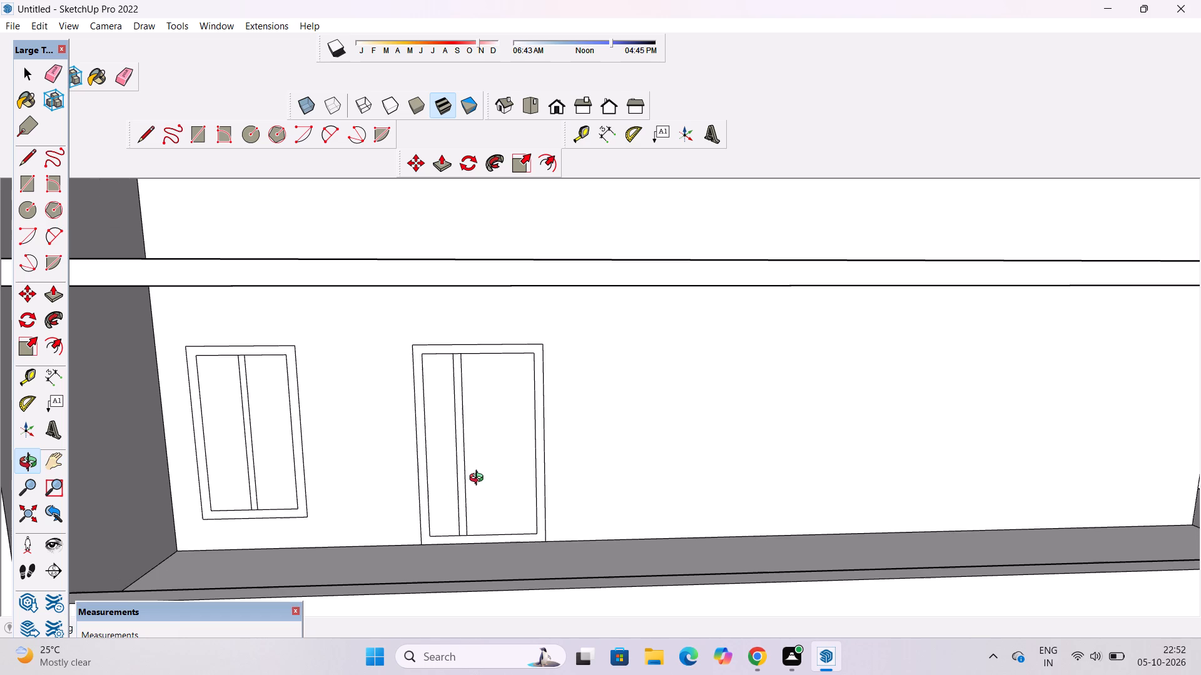
{"action": "left_click_drag", "start_coordinate": [479, 478], "coordinate": [479, 488], "text": "shift"}
{"action": "left_click_drag", "start_coordinate": [471, 490], "coordinate": [467, 478], "text": "shift"}
{"action": "left_click_drag", "start_coordinate": [458, 477], "coordinate": [424, 486], "text": "shift"}
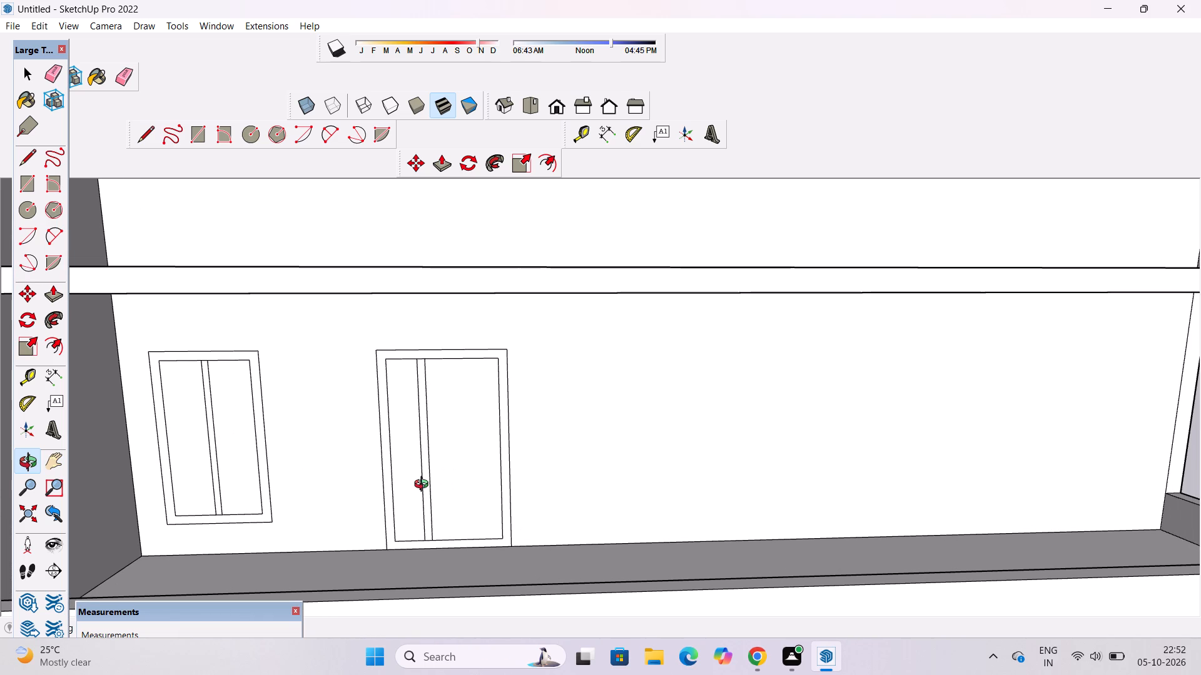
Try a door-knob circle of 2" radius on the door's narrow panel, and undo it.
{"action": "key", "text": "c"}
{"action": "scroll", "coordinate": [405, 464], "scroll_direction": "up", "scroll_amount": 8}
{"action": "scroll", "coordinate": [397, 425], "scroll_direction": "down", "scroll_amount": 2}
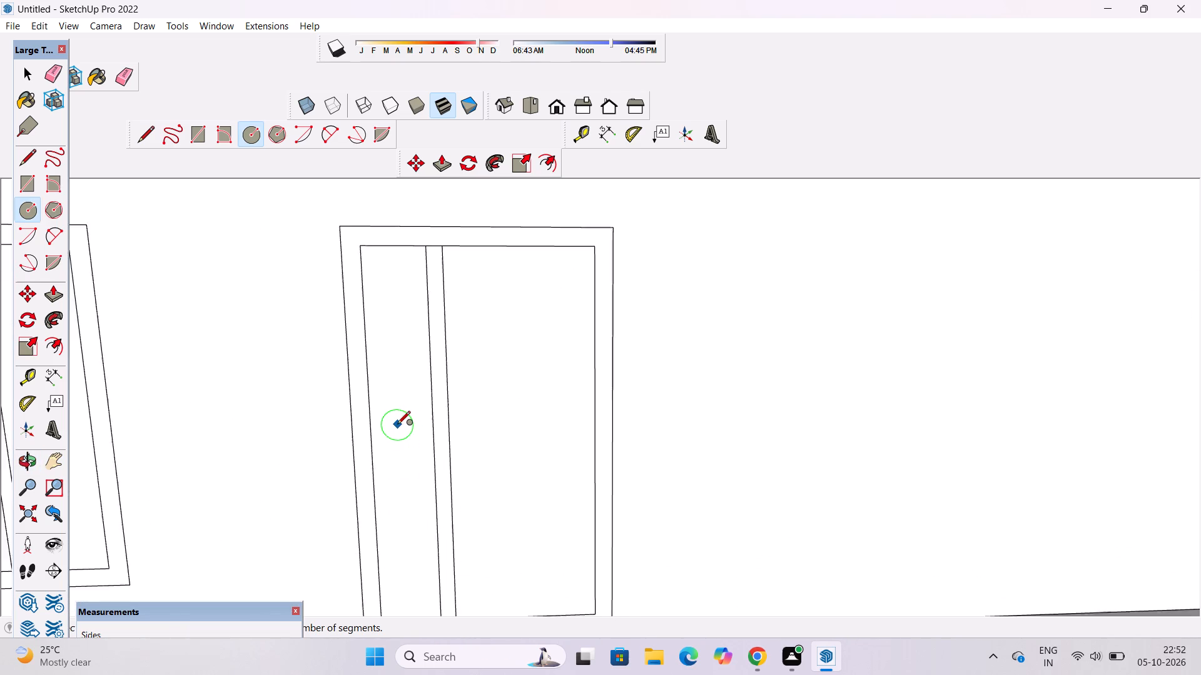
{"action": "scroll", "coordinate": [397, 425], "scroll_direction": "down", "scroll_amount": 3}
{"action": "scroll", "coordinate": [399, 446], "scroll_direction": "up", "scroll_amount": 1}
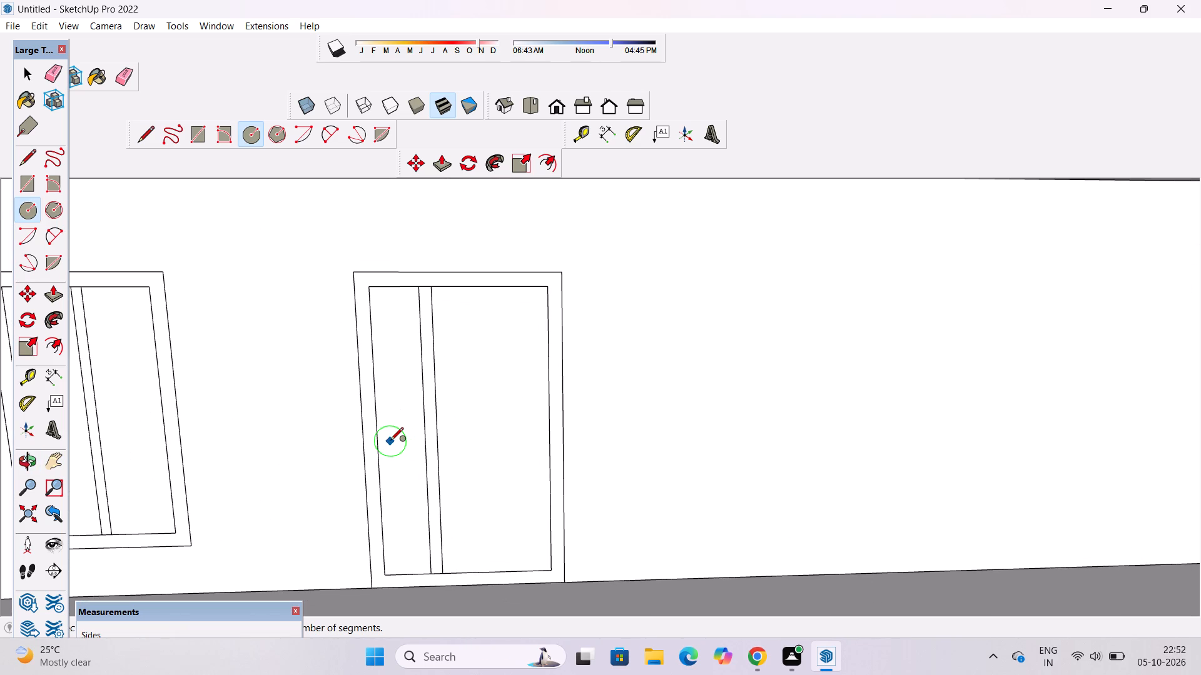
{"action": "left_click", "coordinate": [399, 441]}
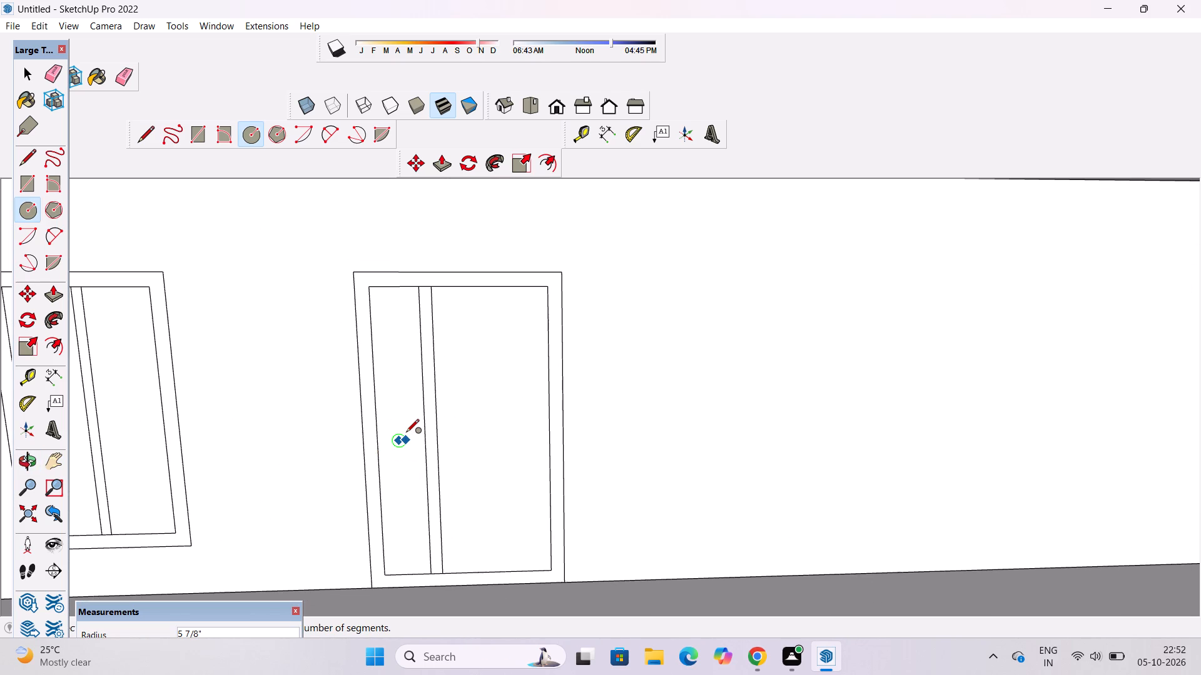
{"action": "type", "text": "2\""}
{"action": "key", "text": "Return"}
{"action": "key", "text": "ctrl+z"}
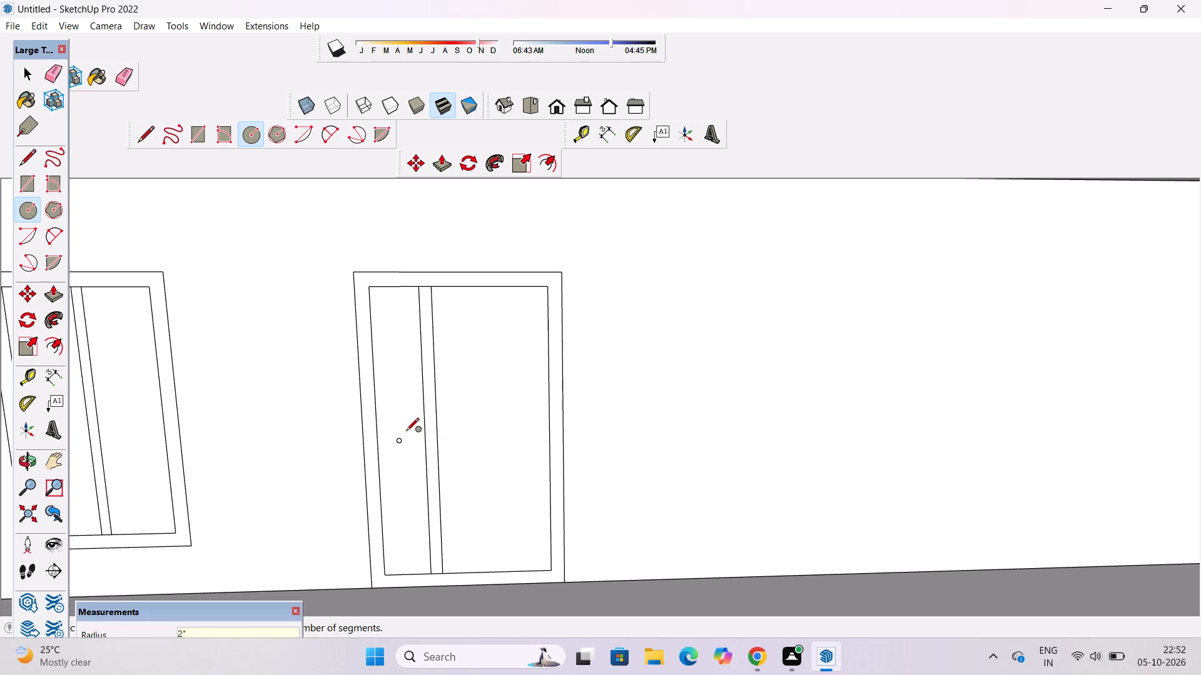
Draw a door-knob circle of 5" radius at mid-height on the door's narrow panel.
{"action": "left_click", "coordinate": [395, 453]}
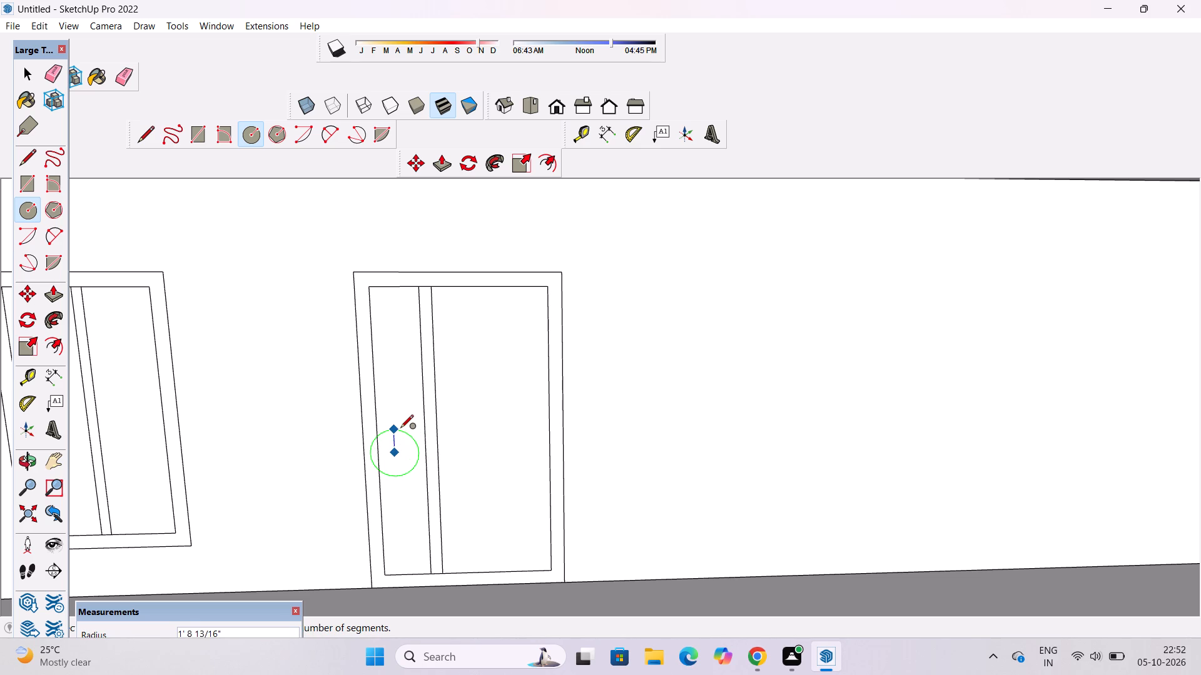
{"action": "type", "text": "5\""}
{"action": "key", "text": "Return"}
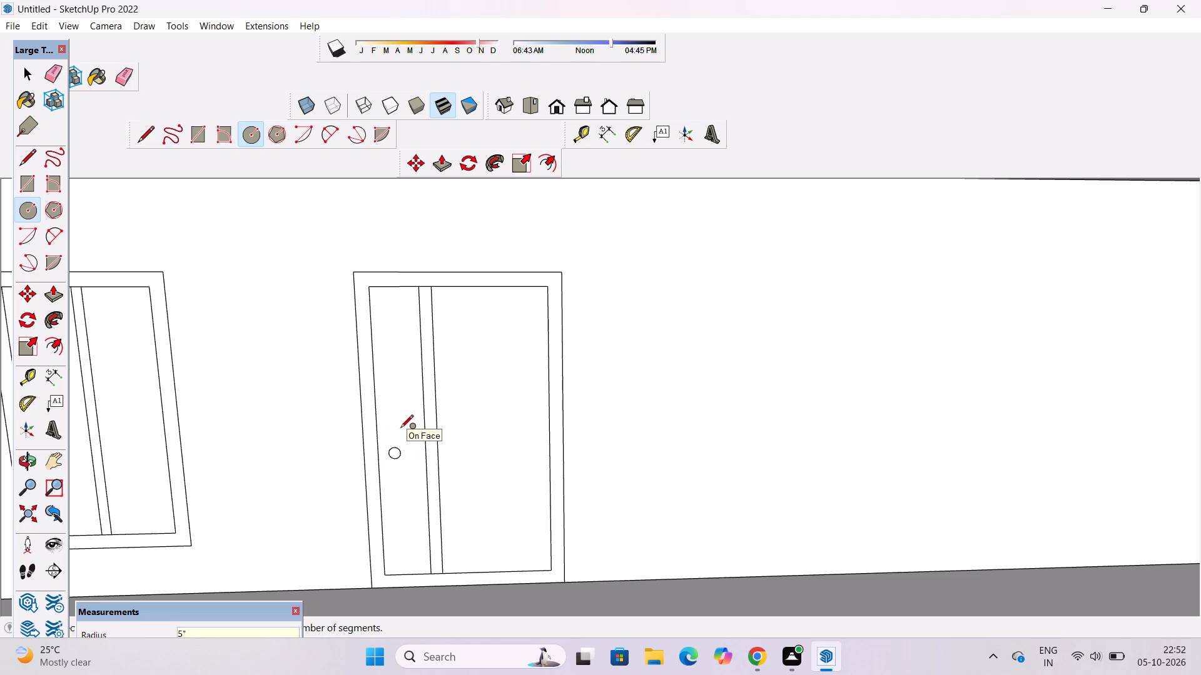
Examine the building's front, the new parapet and the second storey's back wall beyond the door from several angles.
{"action": "key", "text": "o"}
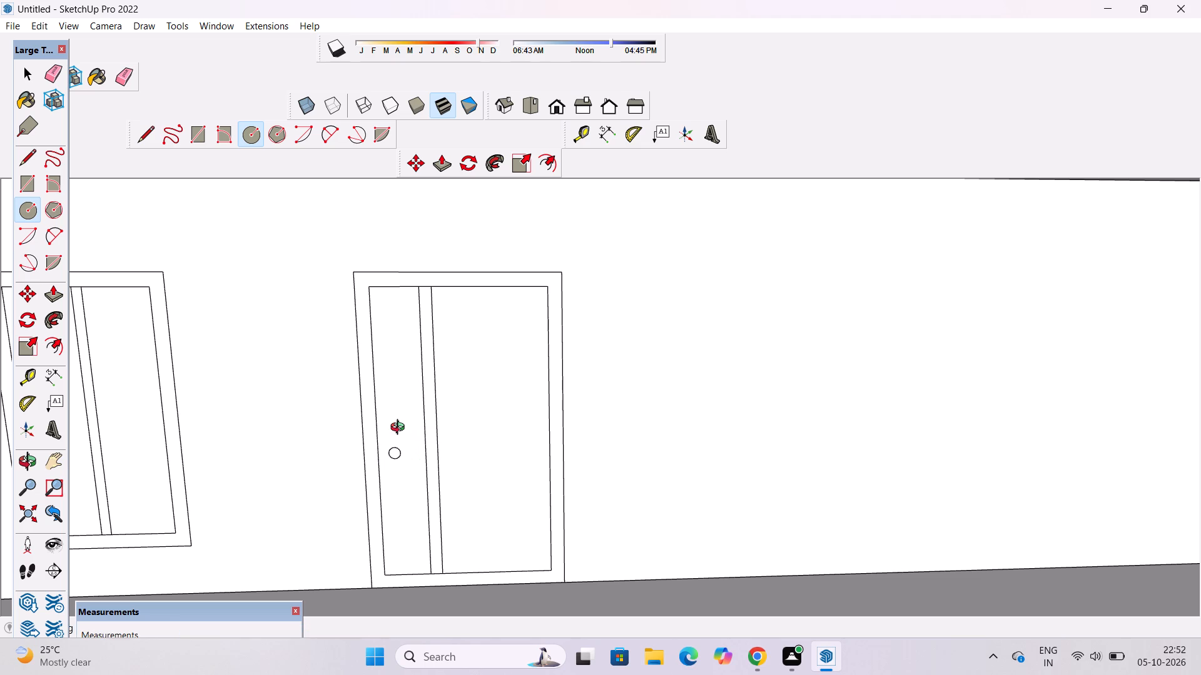
{"action": "scroll", "coordinate": [399, 430], "scroll_direction": "down", "scroll_amount": 5}
{"action": "left_click_drag", "start_coordinate": [448, 432], "coordinate": [417, 411], "text": "shift"}
{"action": "scroll", "coordinate": [408, 409], "scroll_direction": "down", "scroll_amount": 6}
{"action": "left_click_drag", "start_coordinate": [466, 417], "coordinate": [421, 427], "text": "shift"}
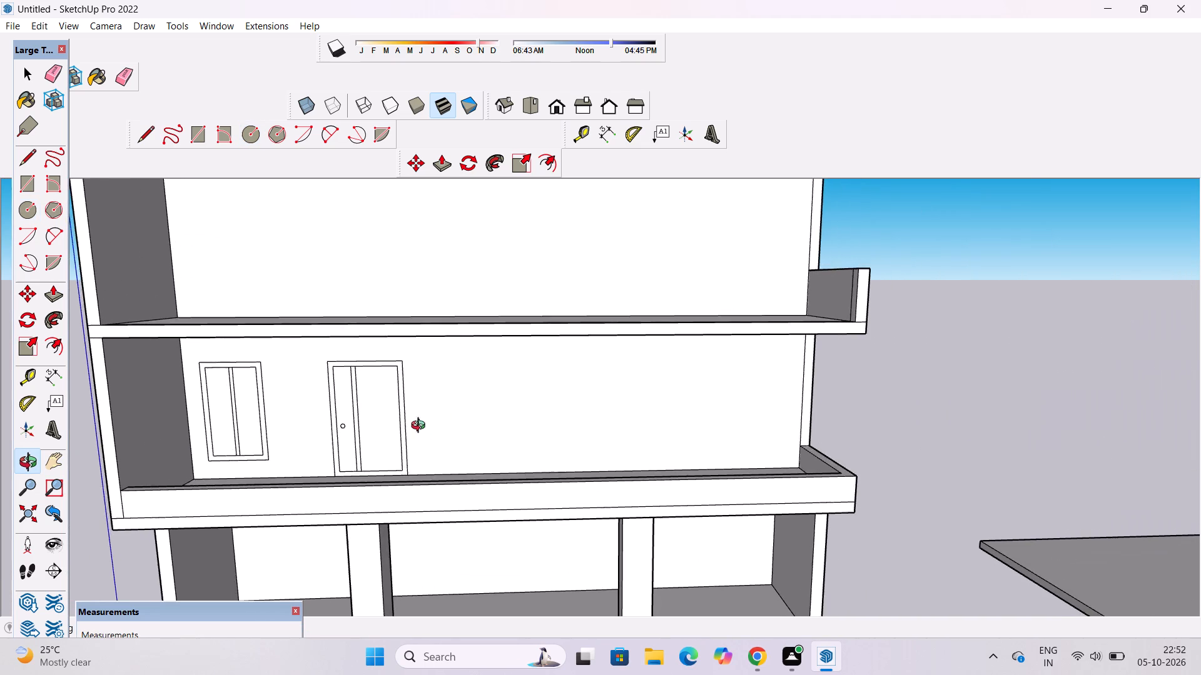
{"action": "left_click_drag", "start_coordinate": [431, 441], "coordinate": [449, 467]}
{"action": "scroll", "coordinate": [448, 456], "scroll_direction": "down", "scroll_amount": 3}
{"action": "left_click_drag", "start_coordinate": [504, 489], "coordinate": [500, 435], "text": "shift"}
{"action": "scroll", "coordinate": [500, 429], "scroll_direction": "up", "scroll_amount": 2, "text": "shift"}
{"action": "left_click_drag", "start_coordinate": [500, 431], "coordinate": [482, 437], "text": "shift"}
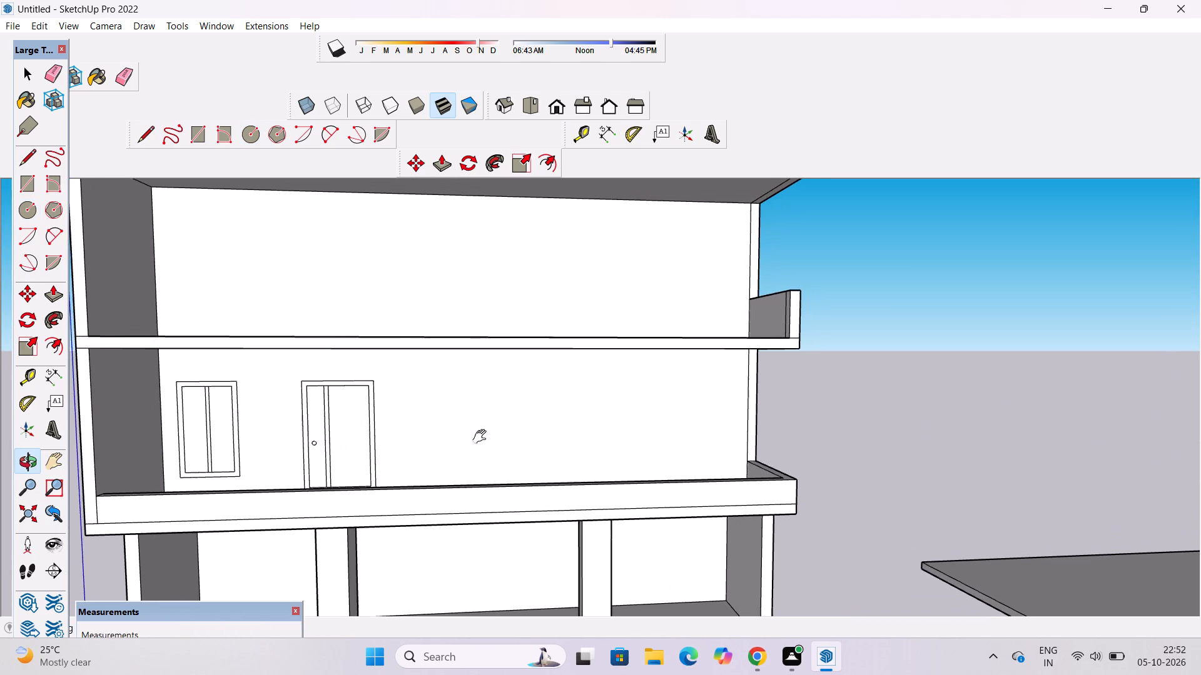
{"action": "left_click_drag", "start_coordinate": [475, 437], "coordinate": [464, 439], "text": "shift"}
{"action": "scroll", "coordinate": [382, 429], "scroll_direction": "down", "scroll_amount": 3}
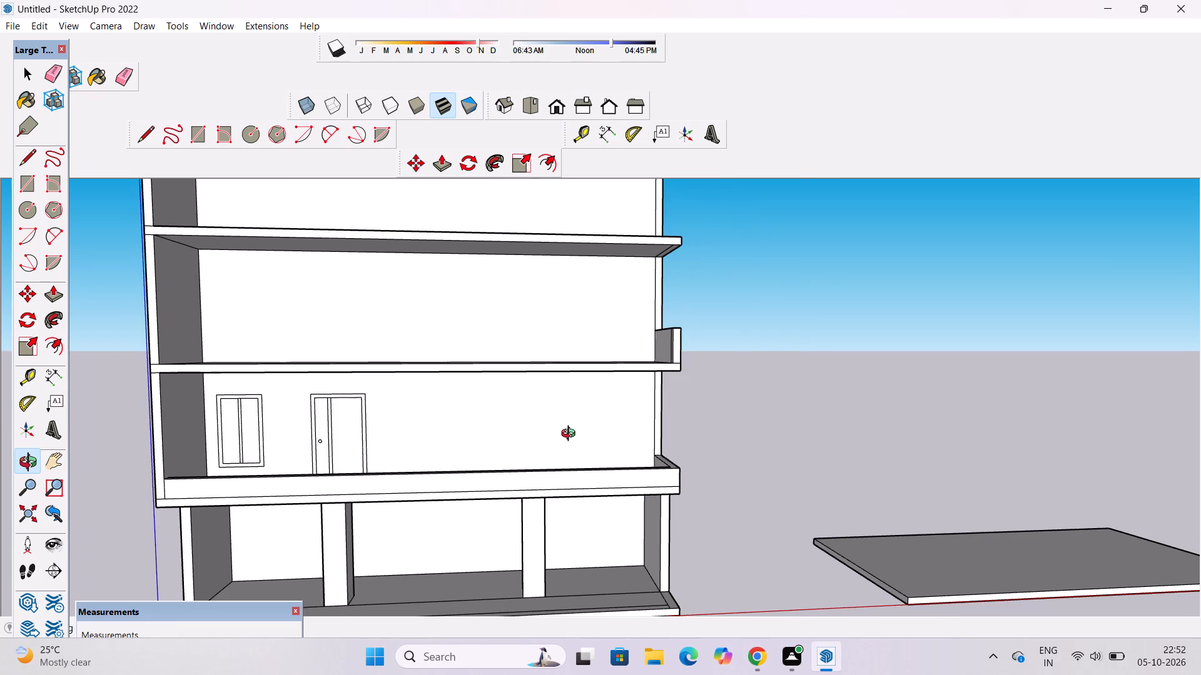
{"action": "left_click_drag", "start_coordinate": [569, 434], "coordinate": [519, 439], "text": "shift"}
{"action": "left_click_drag", "start_coordinate": [534, 449], "coordinate": [534, 467]}
{"action": "scroll", "coordinate": [539, 461], "scroll_direction": "up", "scroll_amount": 3}
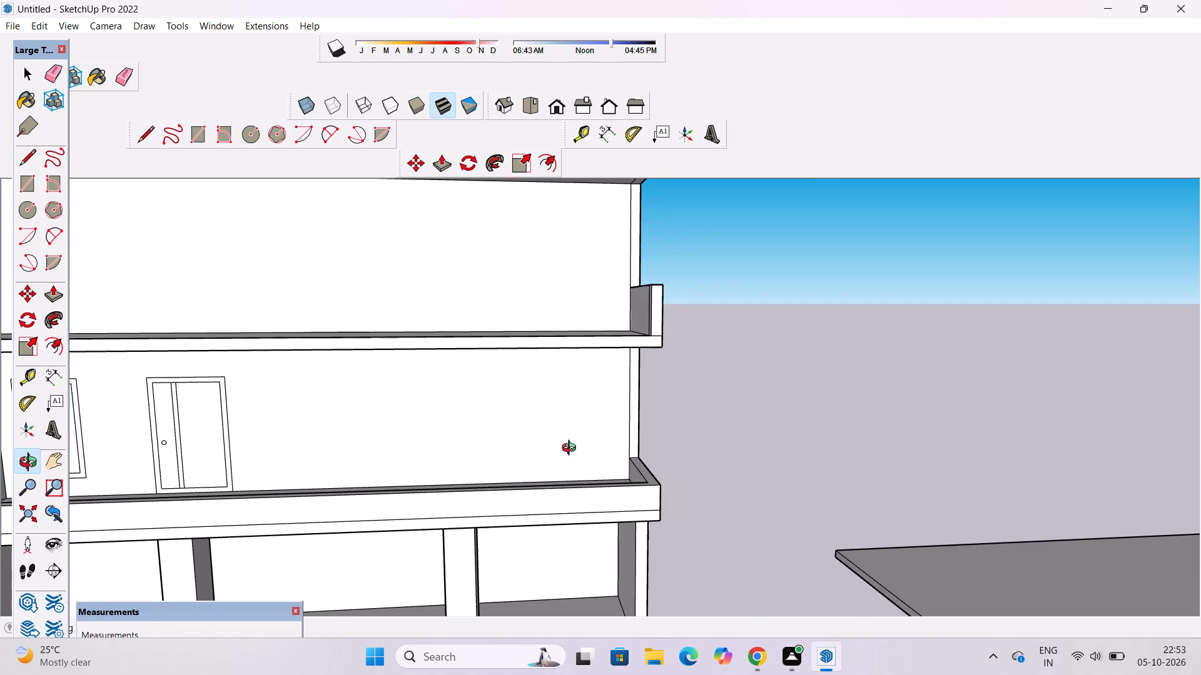
{"action": "left_click", "coordinate": [572, 449], "text": "shift"}
{"action": "left_click_drag", "start_coordinate": [572, 459], "coordinate": [563, 478]}
{"action": "left_click", "coordinate": [563, 478]}
{"action": "scroll", "coordinate": [559, 477], "scroll_direction": "down", "scroll_amount": 1}
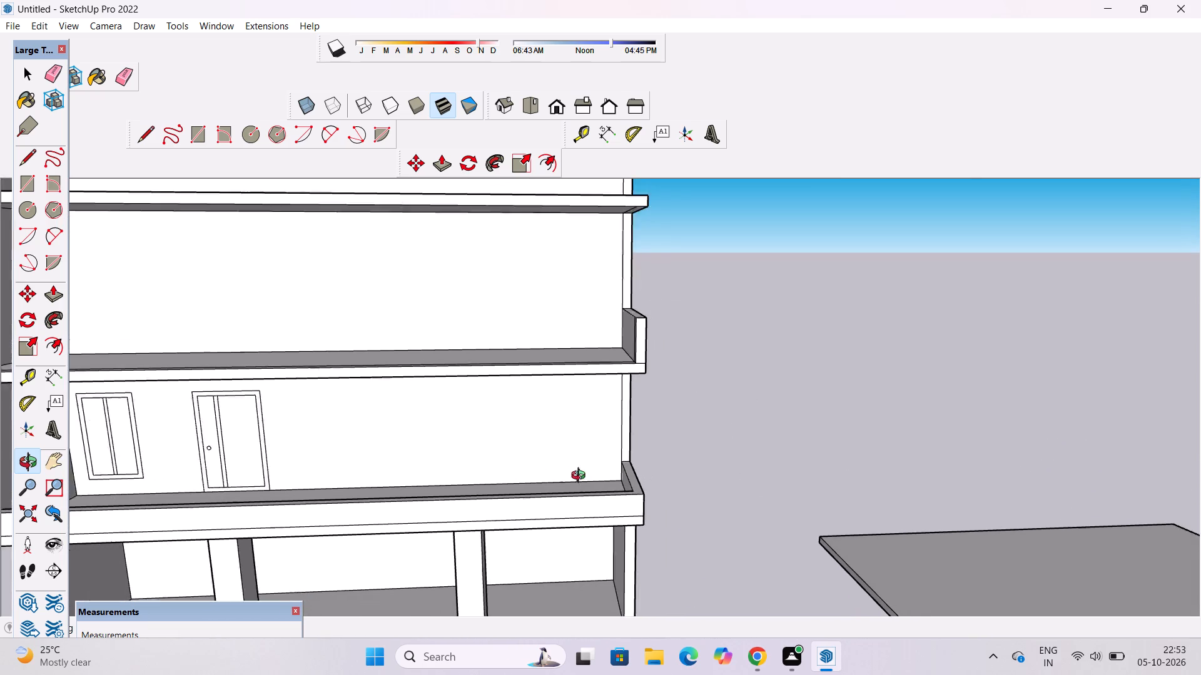
{"action": "scroll", "coordinate": [581, 477], "scroll_direction": "down", "scroll_amount": 1}
{"action": "scroll", "coordinate": [631, 471], "scroll_direction": "up", "scroll_amount": 3}
Draw a door rectangle about 11' 9" wide and 23' 4" high near the second storey's parapet-side back-wall corner, top level with the existing door.
{"action": "key", "text": "r"}
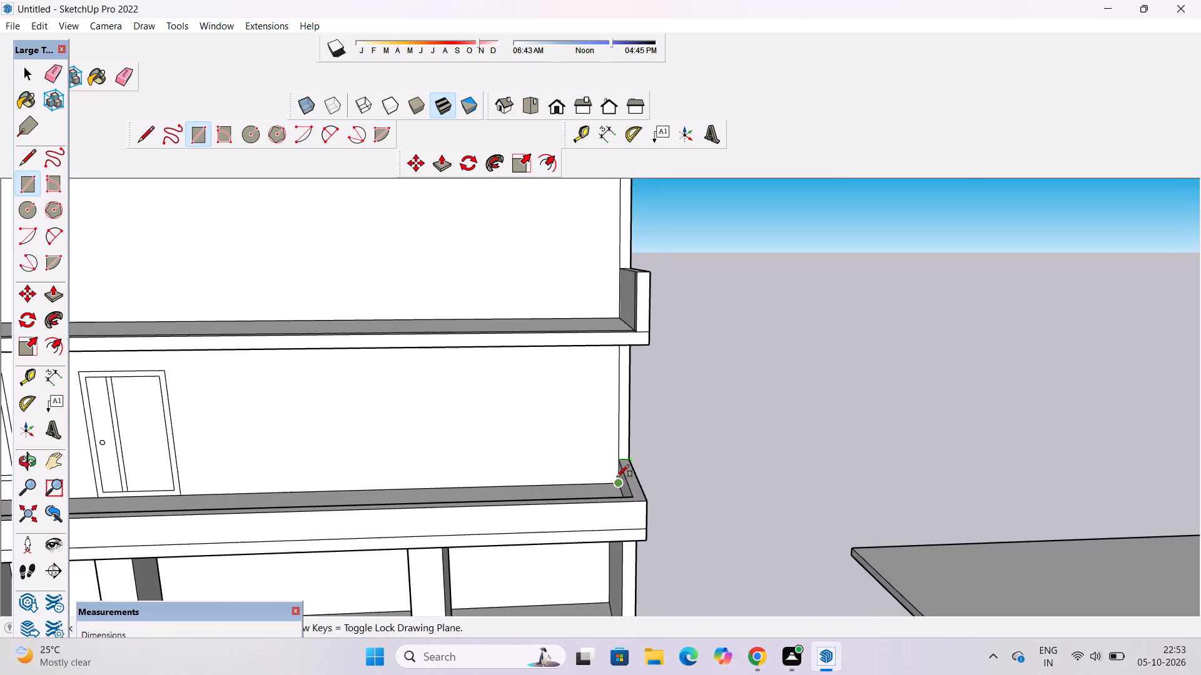
{"action": "scroll", "coordinate": [590, 484], "scroll_direction": "down", "scroll_amount": 1}
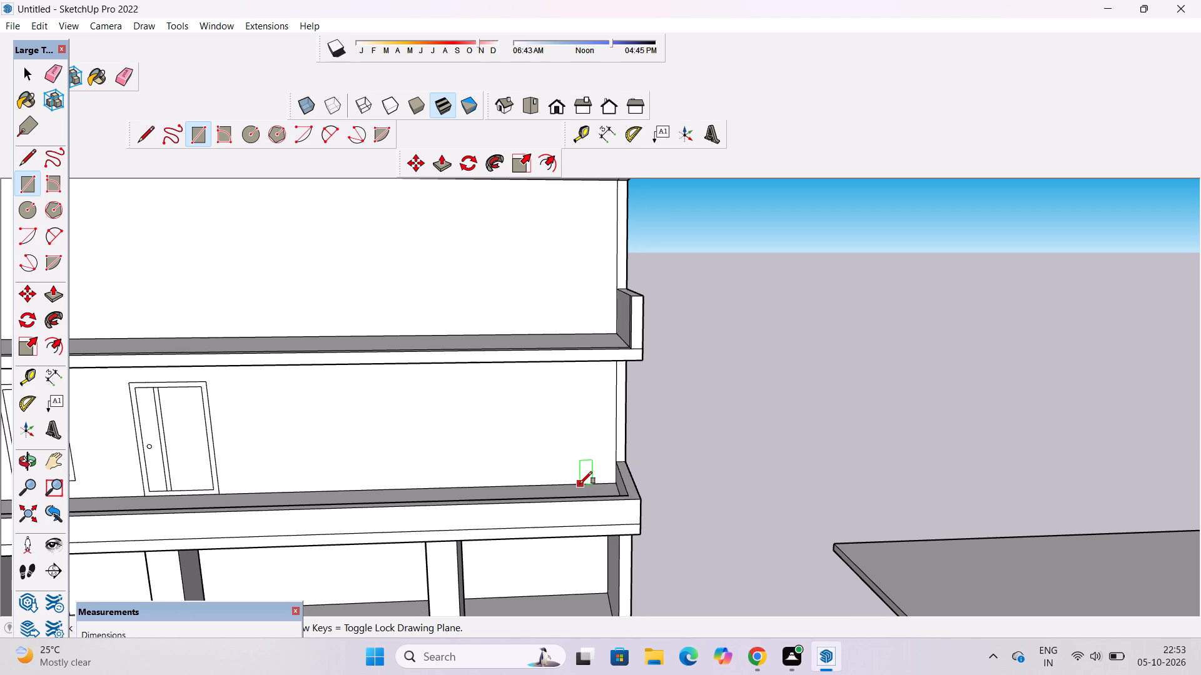
{"action": "left_click", "coordinate": [580, 484]}
{"action": "scroll", "coordinate": [580, 484], "scroll_direction": "down", "scroll_amount": 4}
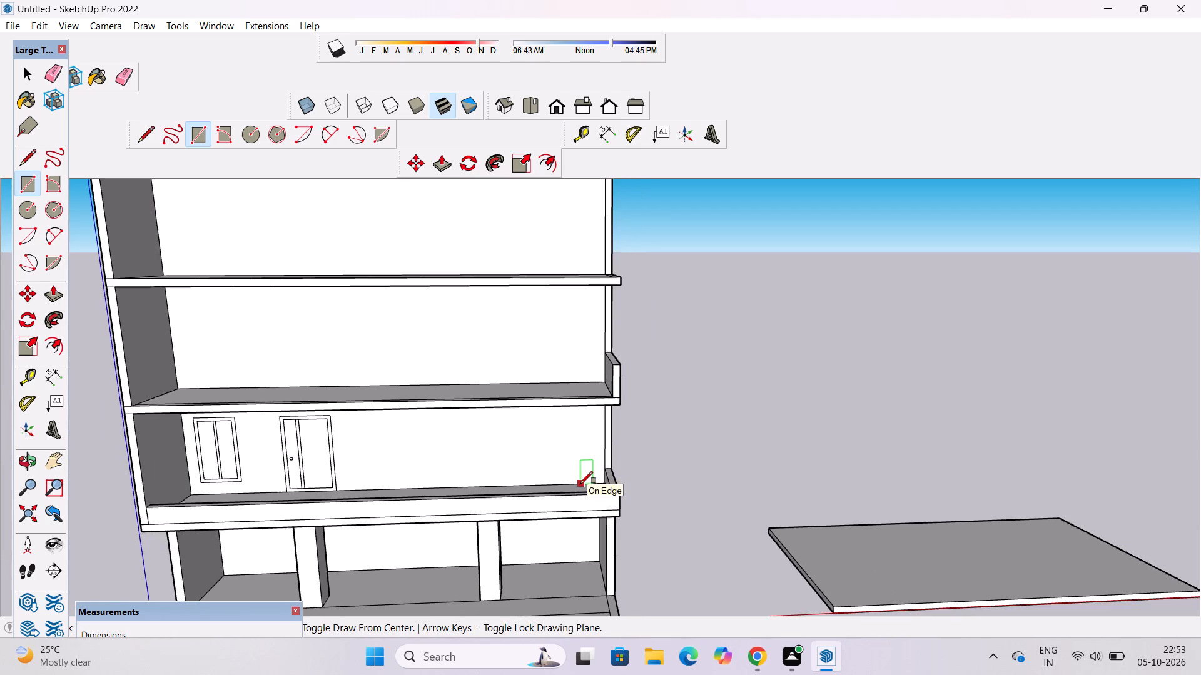
{"action": "scroll", "coordinate": [574, 456], "scroll_direction": "up", "scroll_amount": 5}
{"action": "scroll", "coordinate": [589, 382], "scroll_direction": "up", "scroll_amount": 3}
{"action": "scroll", "coordinate": [589, 382], "scroll_direction": "down", "scroll_amount": 2}
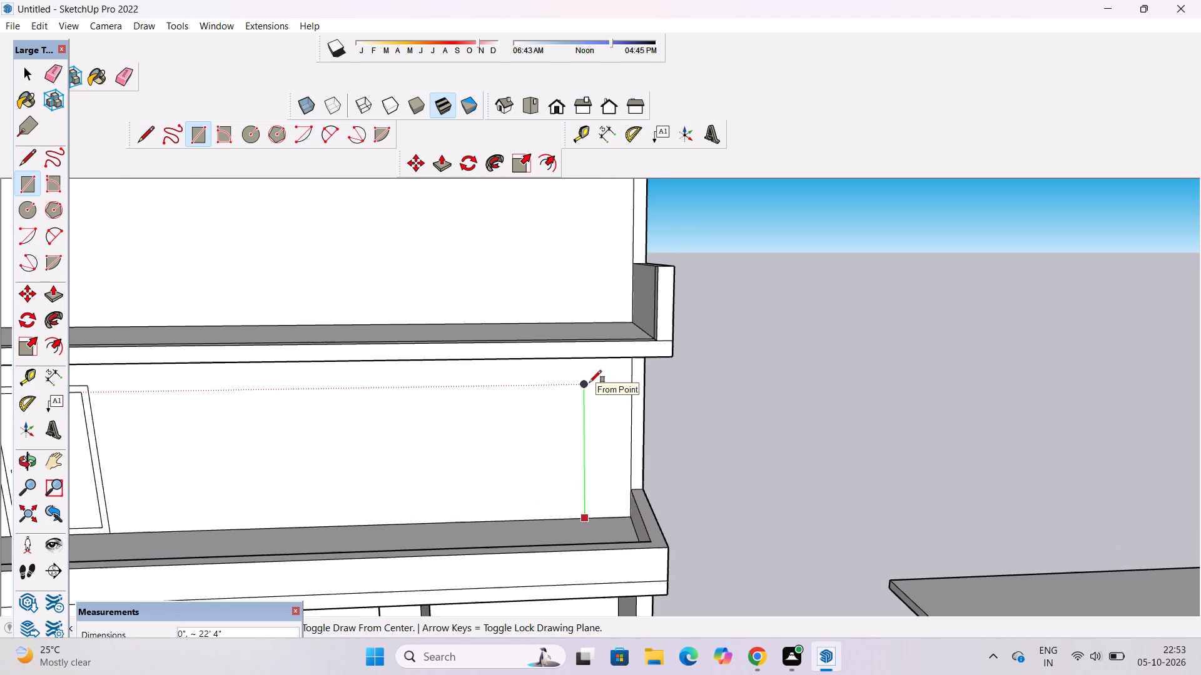
{"action": "scroll", "coordinate": [589, 382], "scroll_direction": "down", "scroll_amount": 1}
{"action": "scroll", "coordinate": [589, 370], "scroll_direction": "up", "scroll_amount": 1}
{"action": "scroll", "coordinate": [589, 369], "scroll_direction": "down", "scroll_amount": 2}
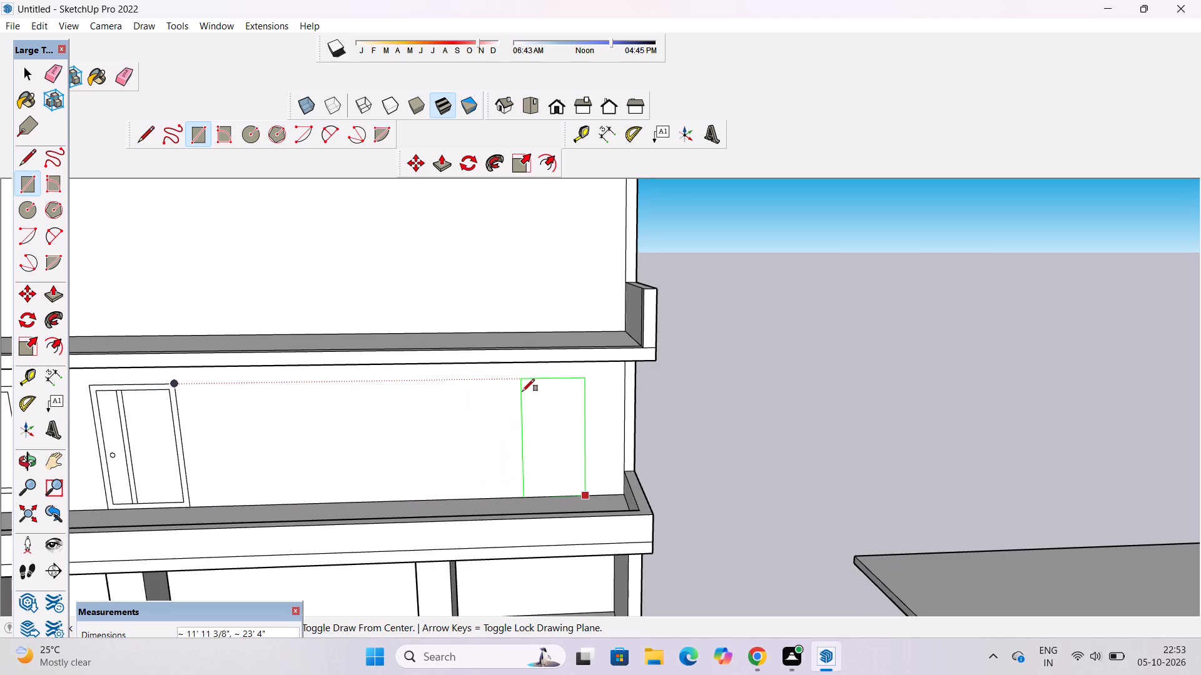
{"action": "scroll", "coordinate": [525, 389], "scroll_direction": "up", "scroll_amount": 1}
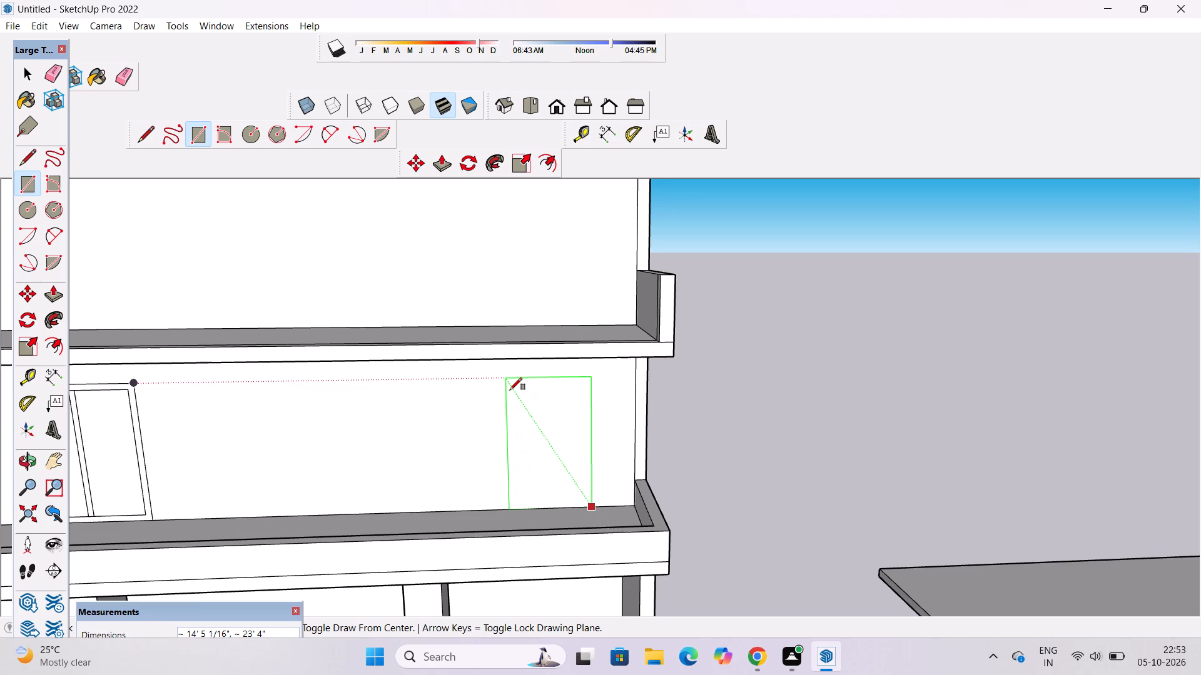
{"action": "scroll", "coordinate": [510, 390], "scroll_direction": "down", "scroll_amount": 3}
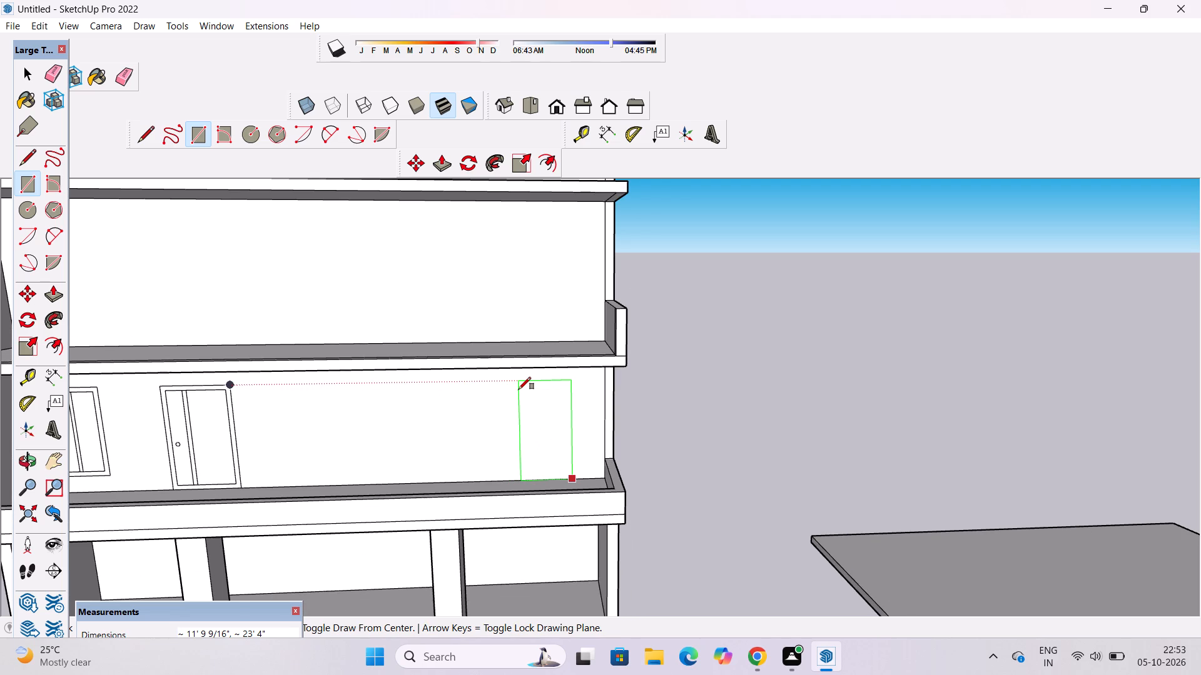
{"action": "left_click", "coordinate": [519, 389]}
Offset the new door outline inward by 1' to form its frame.
{"action": "key", "text": "space"}
{"action": "type", "text": "of"}
{"action": "left_click", "coordinate": [527, 387]}
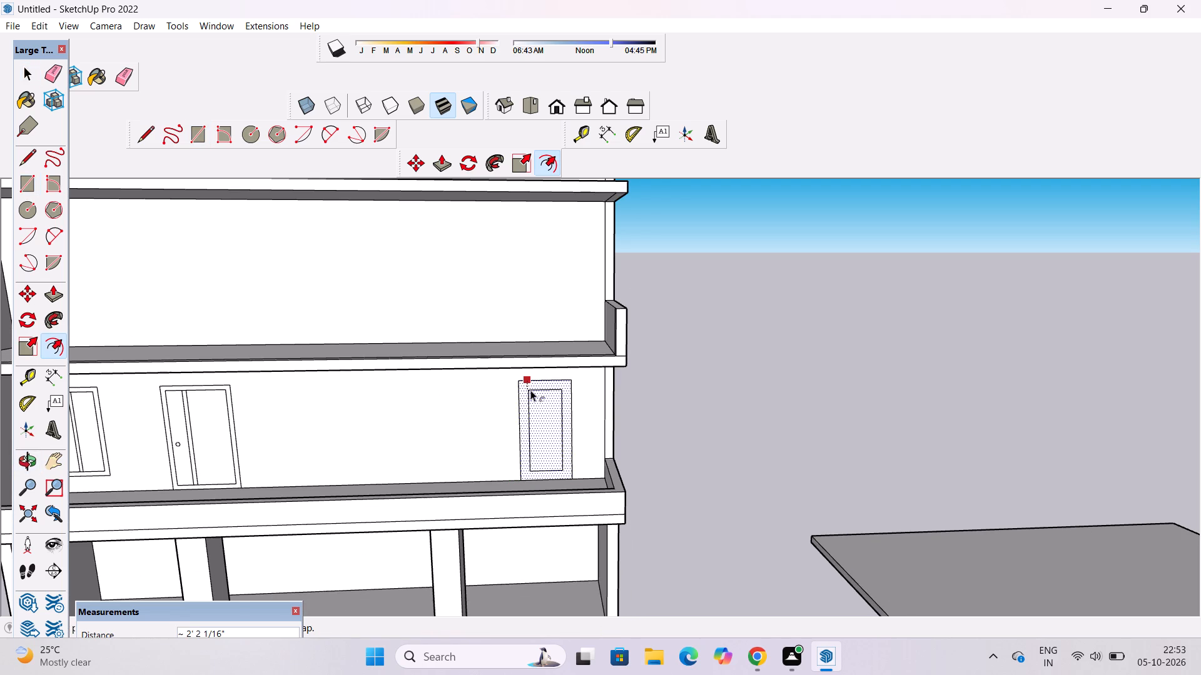
{"action": "type", "text": "1'"}
{"action": "key", "text": "Return"}
Draw a window rectangle about 17' 5" wide and 19' 8" high beside the new door, level with the existing window's top and bottom.
{"action": "scroll", "coordinate": [610, 447], "scroll_direction": "down", "scroll_amount": 3}
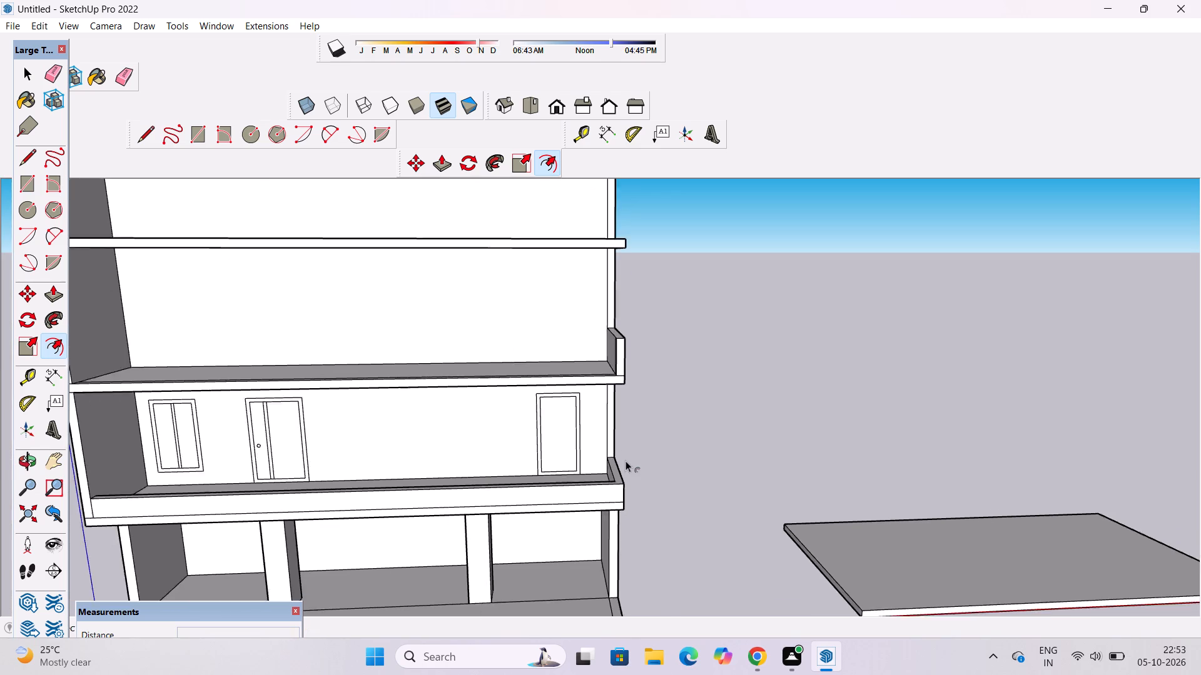
{"action": "scroll", "coordinate": [566, 442], "scroll_direction": "up", "scroll_amount": 2}
{"action": "key", "text": "space"}
{"action": "type", "text": "o"}
{"action": "left_click_drag", "start_coordinate": [621, 502], "coordinate": [584, 493], "text": "shift"}
{"action": "left_click_drag", "start_coordinate": [517, 479], "coordinate": [525, 487]}
{"action": "scroll", "coordinate": [525, 487], "scroll_direction": "down", "scroll_amount": 3}
{"action": "scroll", "coordinate": [525, 487], "scroll_direction": "up", "scroll_amount": 2}
{"action": "left_click_drag", "start_coordinate": [527, 489], "coordinate": [518, 486]}
{"action": "left_click", "coordinate": [204, 131]}
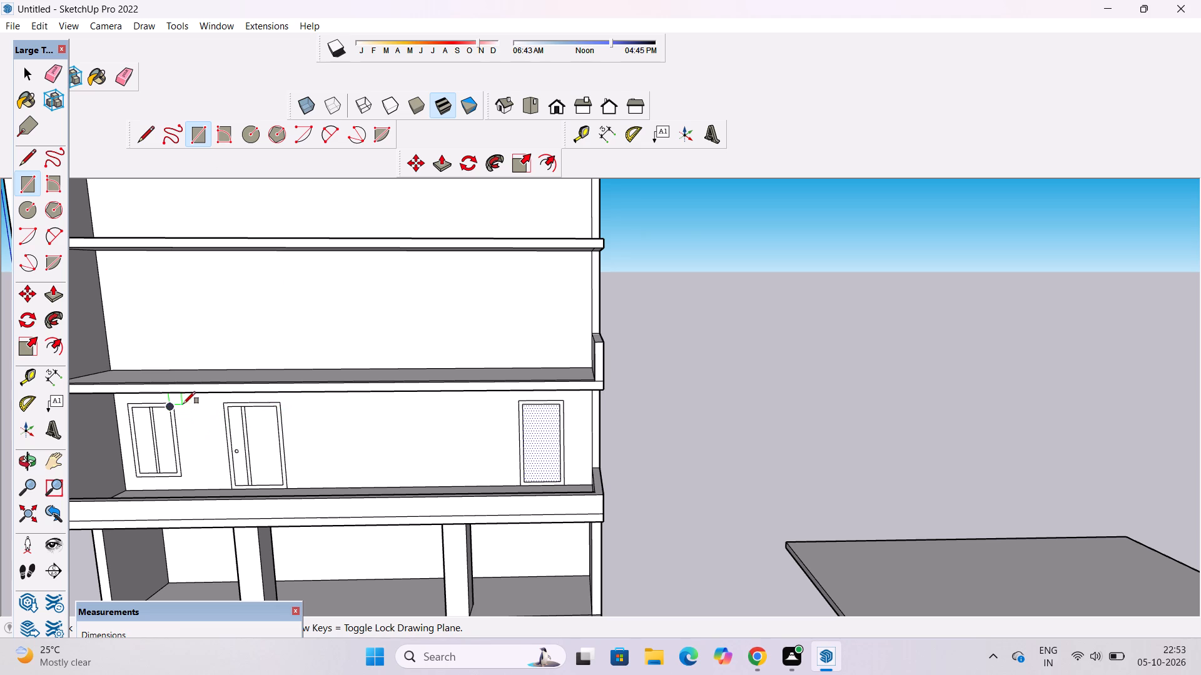
{"action": "scroll", "coordinate": [171, 406], "scroll_direction": "up", "scroll_amount": 5}
{"action": "scroll", "coordinate": [174, 401], "scroll_direction": "down", "scroll_amount": 4}
{"action": "scroll", "coordinate": [174, 401], "scroll_direction": "up", "scroll_amount": 4}
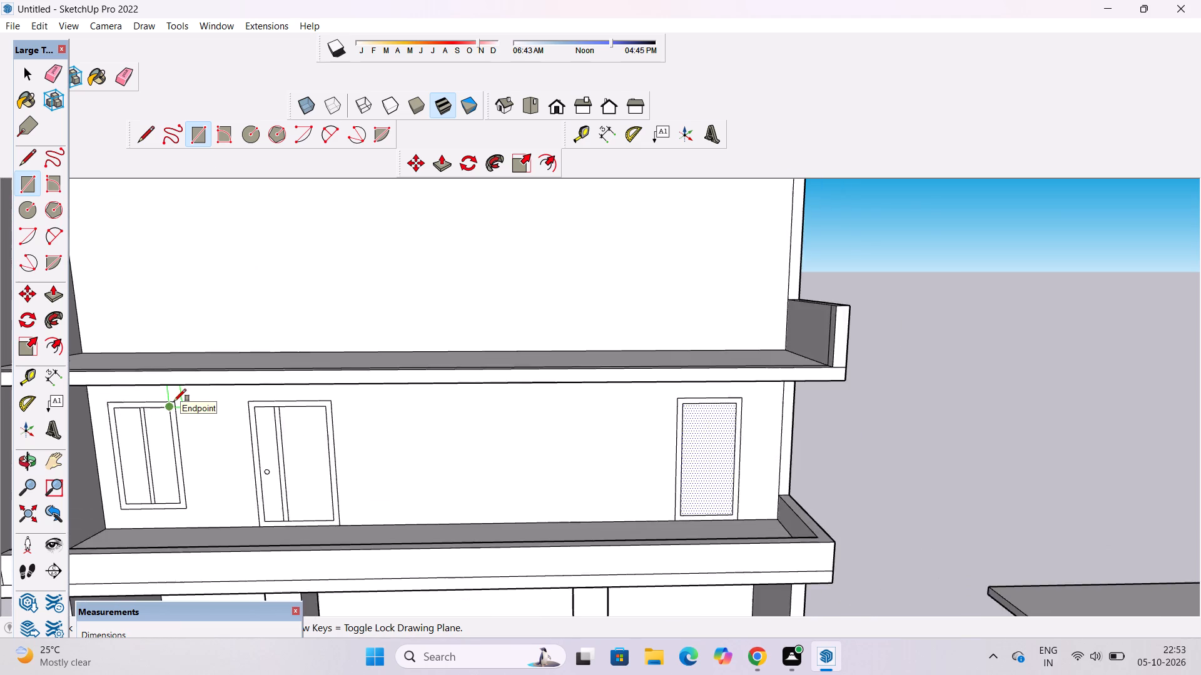
{"action": "scroll", "coordinate": [174, 401], "scroll_direction": "up", "scroll_amount": 1}
{"action": "scroll", "coordinate": [176, 398], "scroll_direction": "down", "scroll_amount": 7}
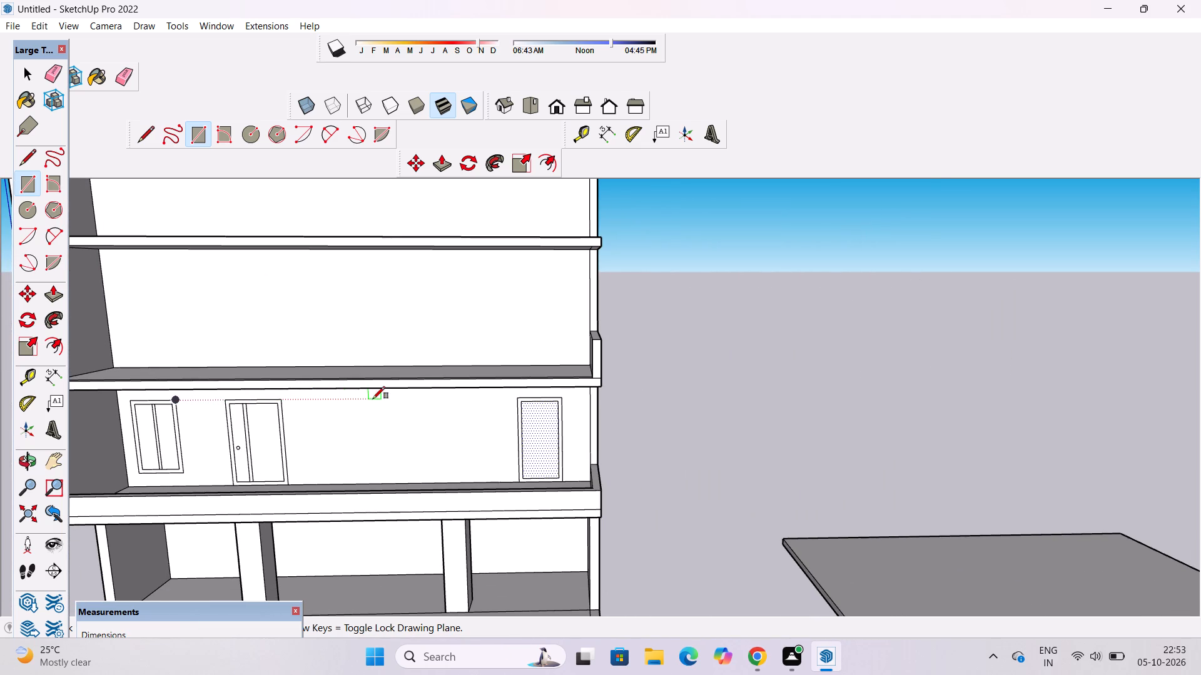
{"action": "left_click", "coordinate": [490, 399]}
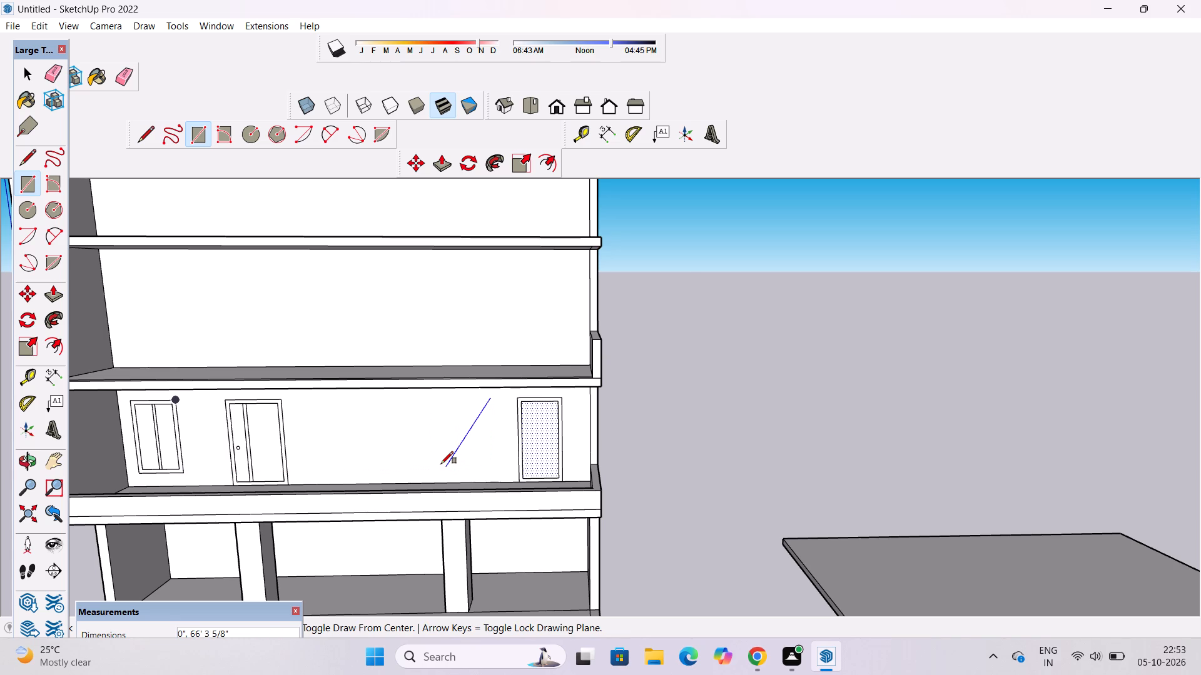
{"action": "scroll", "coordinate": [441, 464], "scroll_direction": "up", "scroll_amount": 4}
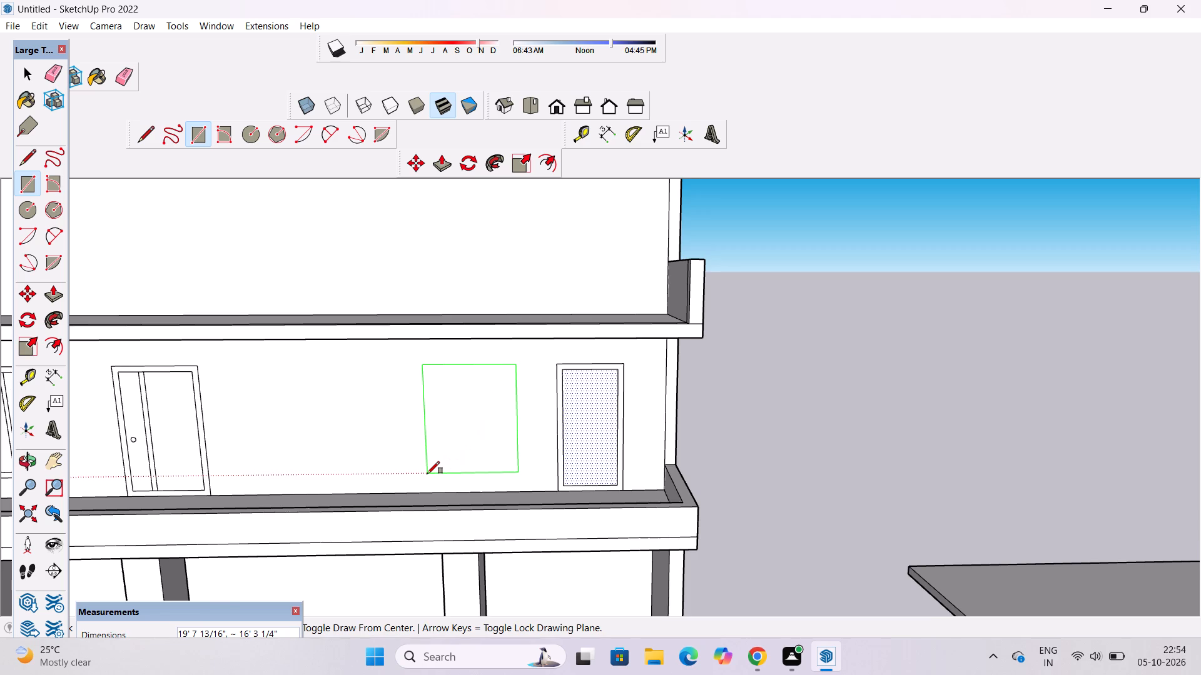
{"action": "scroll", "coordinate": [427, 474], "scroll_direction": "down", "scroll_amount": 2}
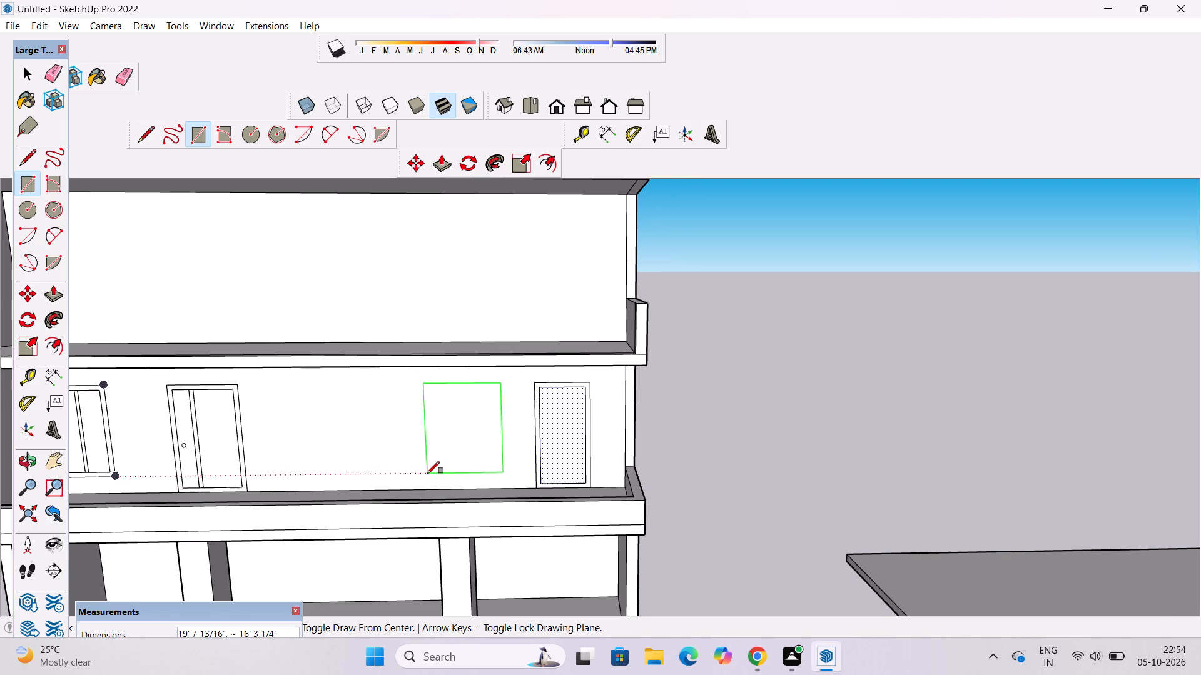
{"action": "scroll", "coordinate": [427, 474], "scroll_direction": "down", "scroll_amount": 1}
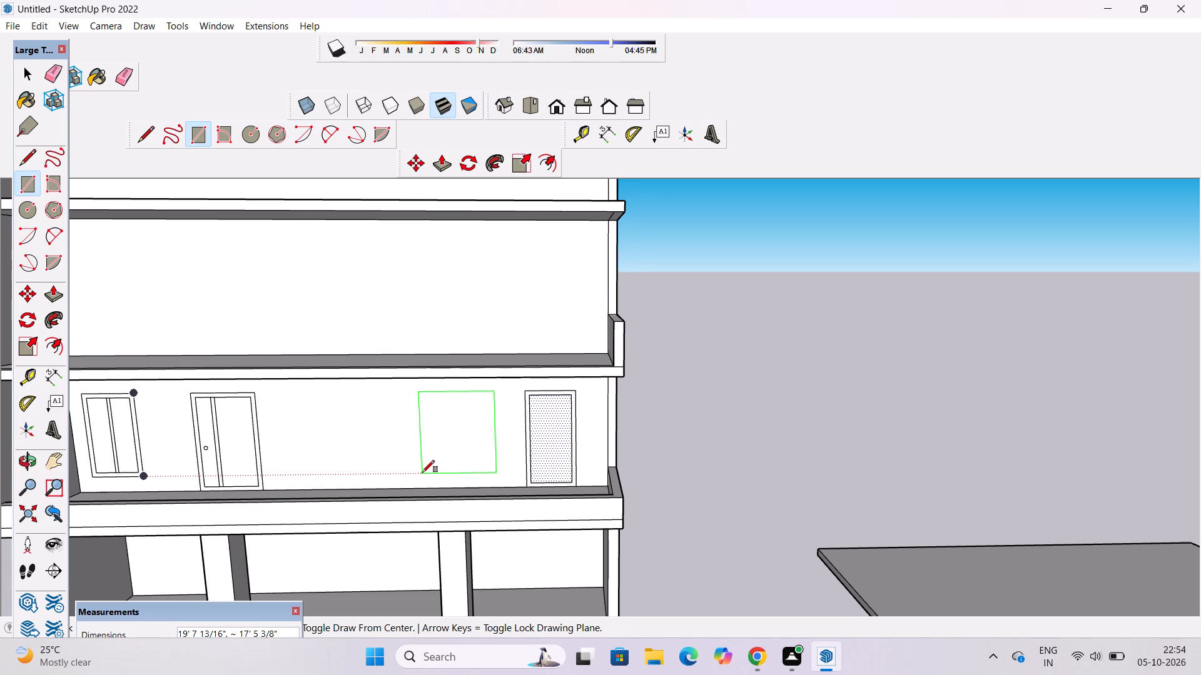
{"action": "left_click", "coordinate": [422, 472]}
Offset the new window outline inward by 1' to form its frame.
{"action": "key", "text": "space"}
{"action": "type", "text": "of"}
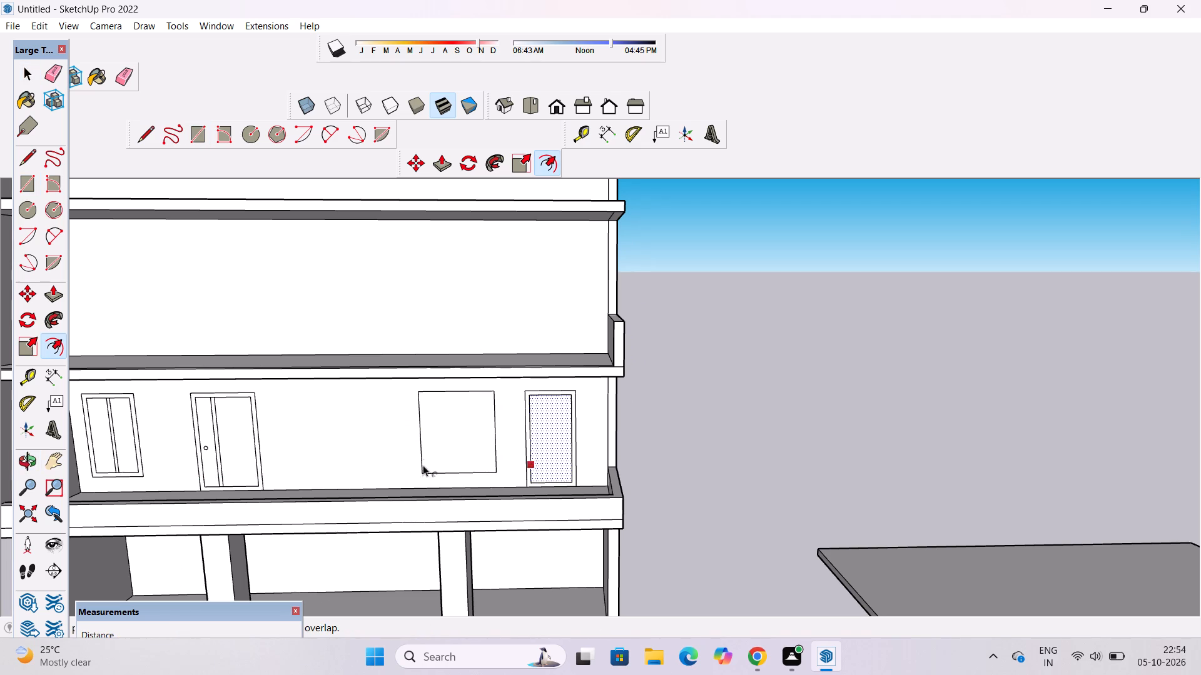
{"action": "key", "text": "space"}
{"action": "left_click", "coordinate": [450, 398]}
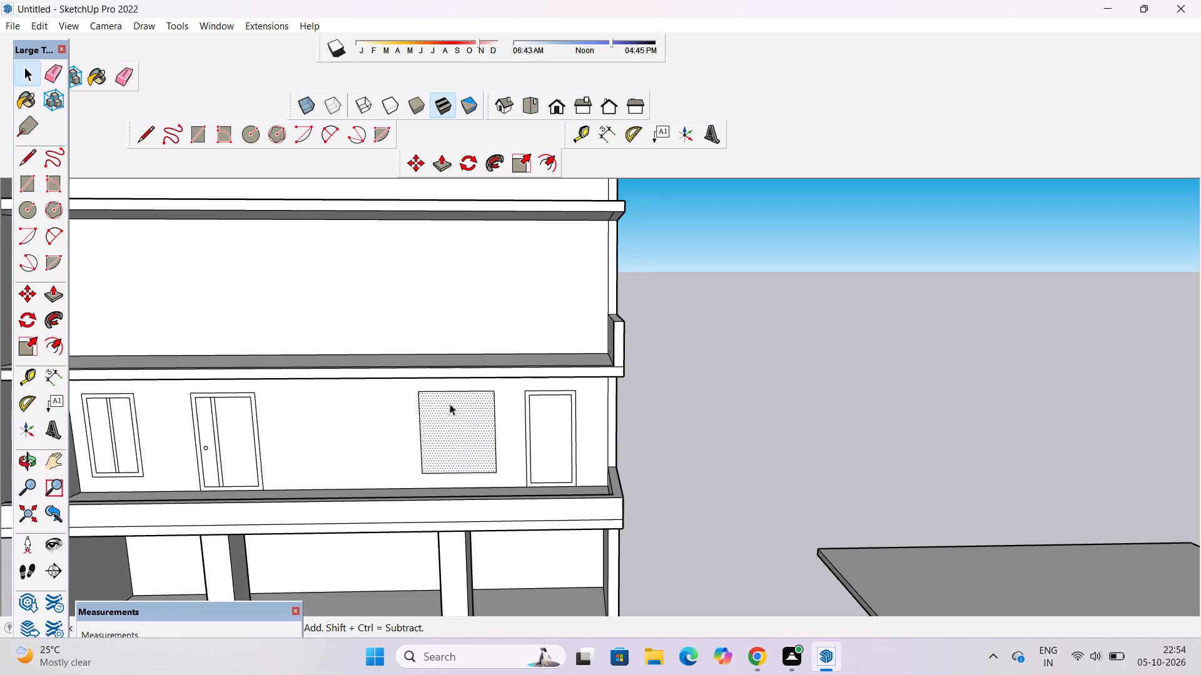
{"action": "type", "text": "of"}
{"action": "left_click", "coordinate": [451, 395]}
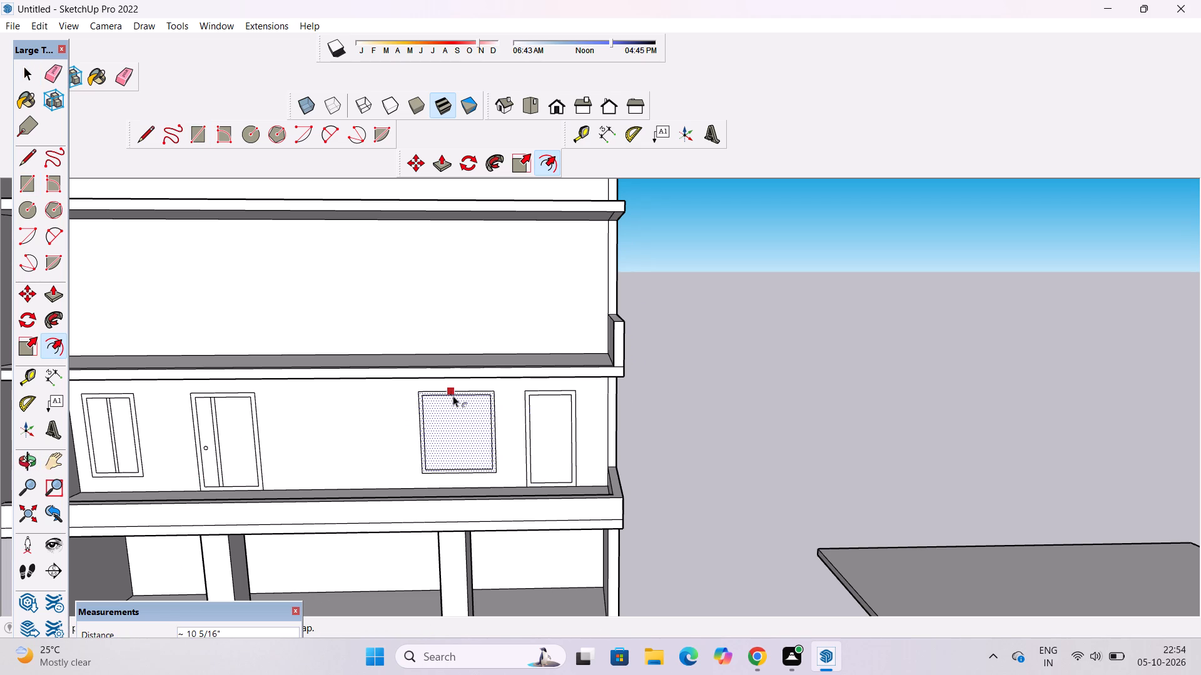
{"action": "left_click", "coordinate": [535, 396]}
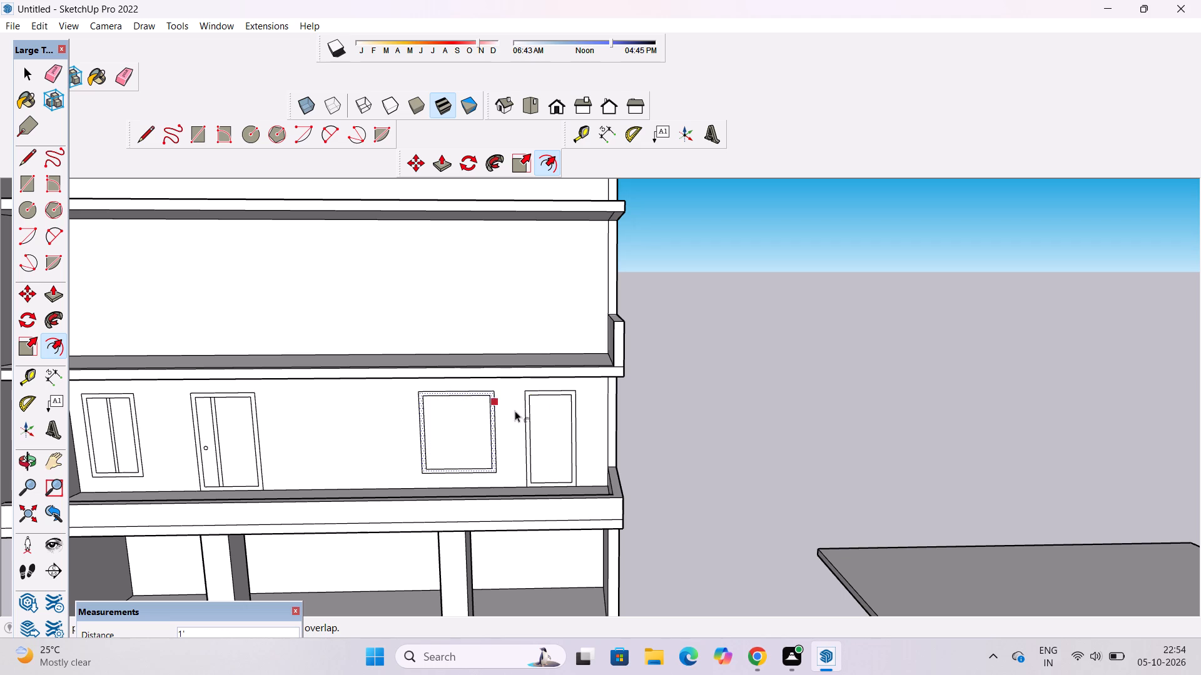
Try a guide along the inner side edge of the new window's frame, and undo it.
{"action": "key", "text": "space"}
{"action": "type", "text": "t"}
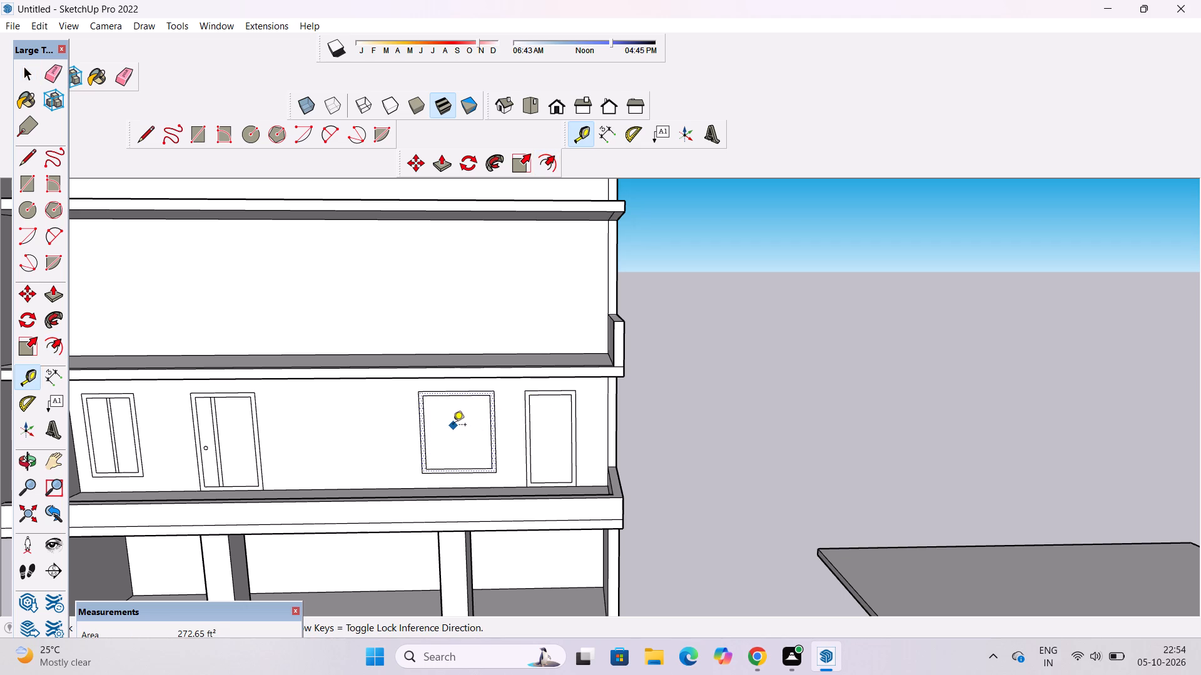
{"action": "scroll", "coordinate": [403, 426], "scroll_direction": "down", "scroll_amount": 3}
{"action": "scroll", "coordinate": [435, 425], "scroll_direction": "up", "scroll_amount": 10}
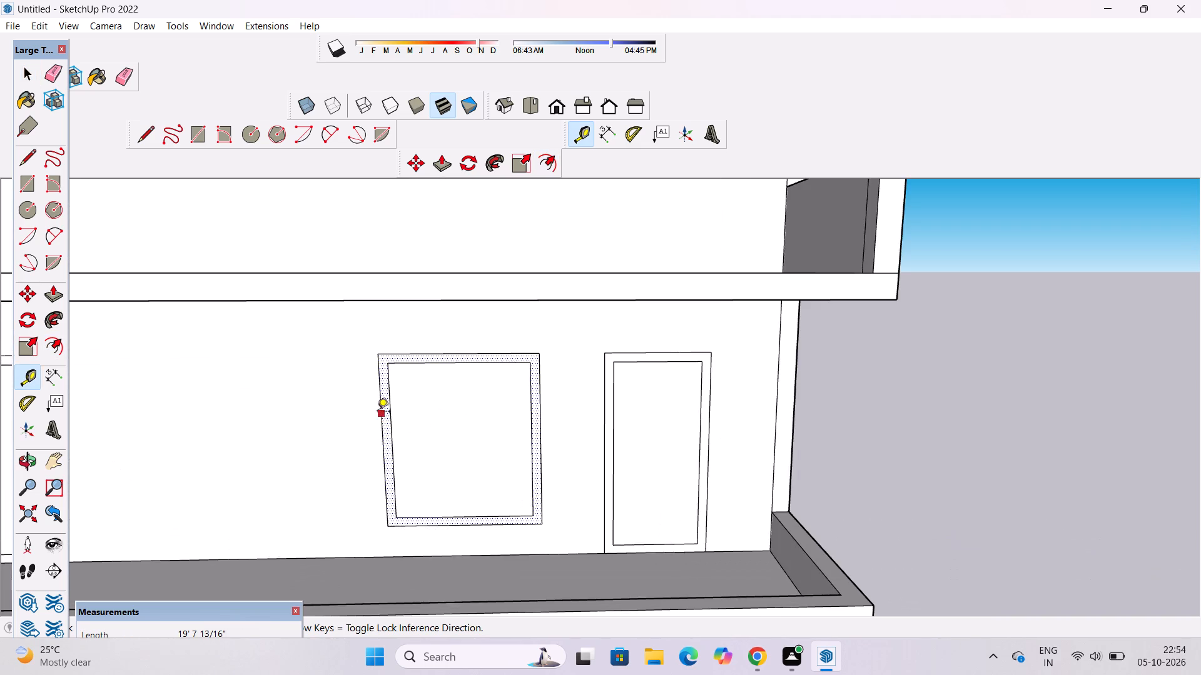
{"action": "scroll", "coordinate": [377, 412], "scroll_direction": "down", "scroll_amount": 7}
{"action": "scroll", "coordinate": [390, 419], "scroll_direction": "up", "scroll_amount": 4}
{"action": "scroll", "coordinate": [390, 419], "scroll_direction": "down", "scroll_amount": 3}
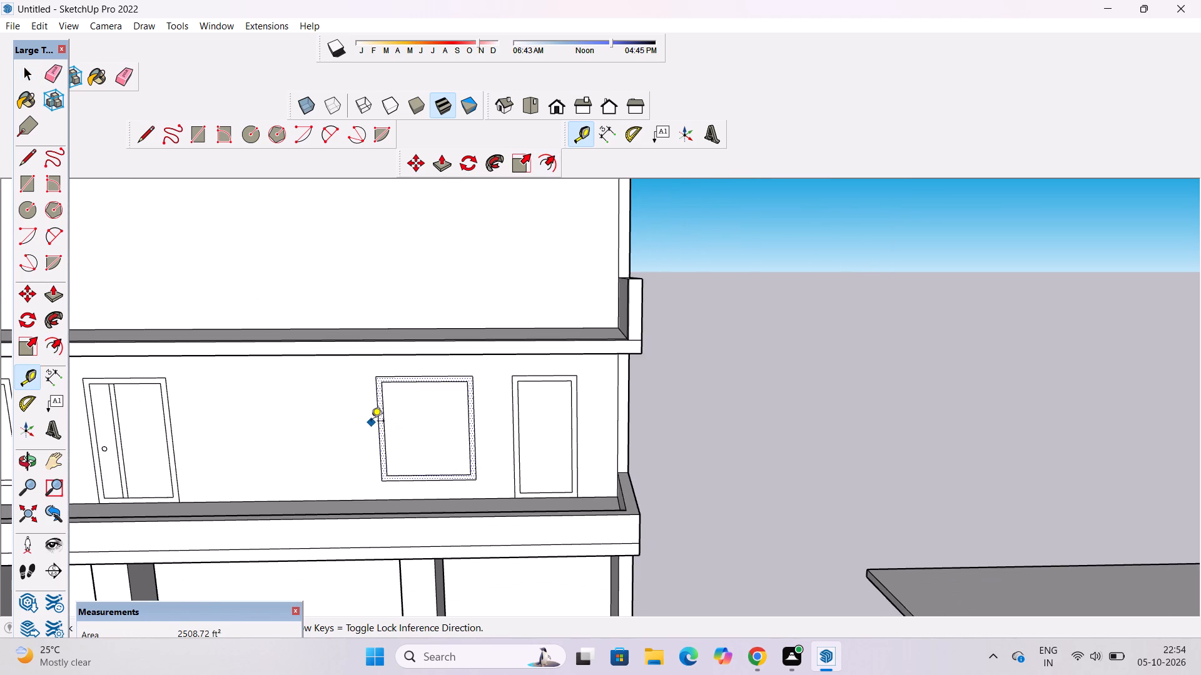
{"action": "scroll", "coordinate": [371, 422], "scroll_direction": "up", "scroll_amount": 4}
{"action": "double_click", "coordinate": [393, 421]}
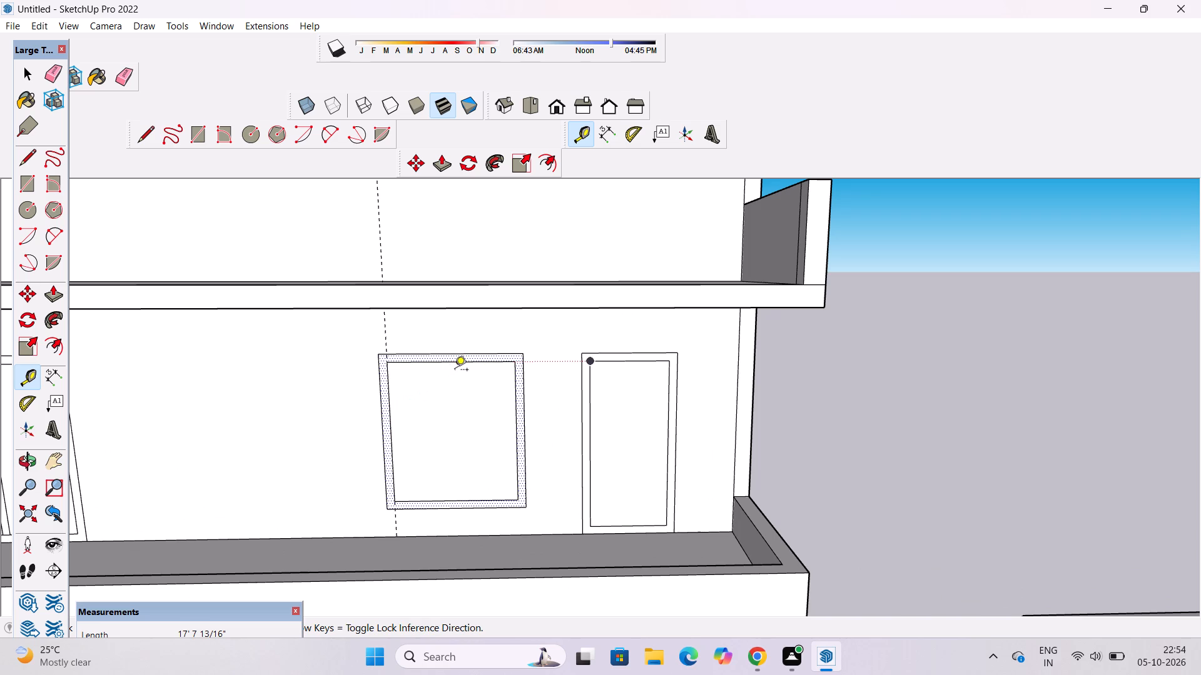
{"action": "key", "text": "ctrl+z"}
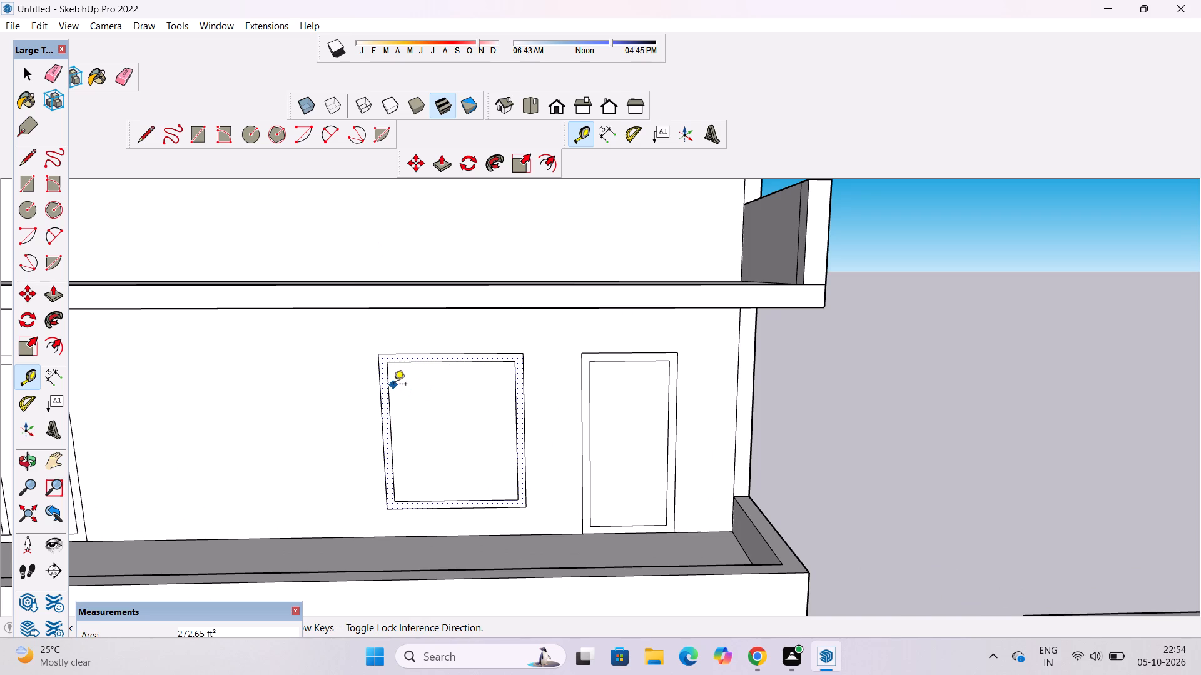
Place a vertical guide at the middle of the new window's inner panel and one guide 4" to each side of it.
{"action": "left_click", "coordinate": [388, 381]}
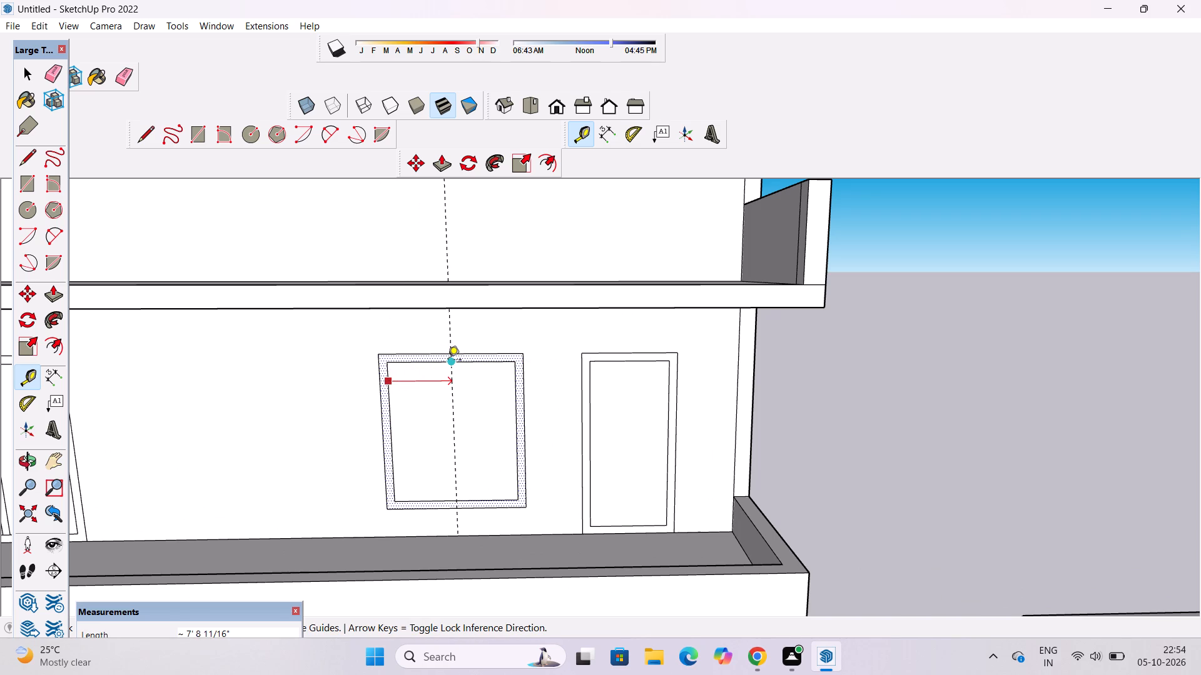
{"action": "left_click", "coordinate": [452, 364]}
{"action": "left_click", "coordinate": [452, 409]}
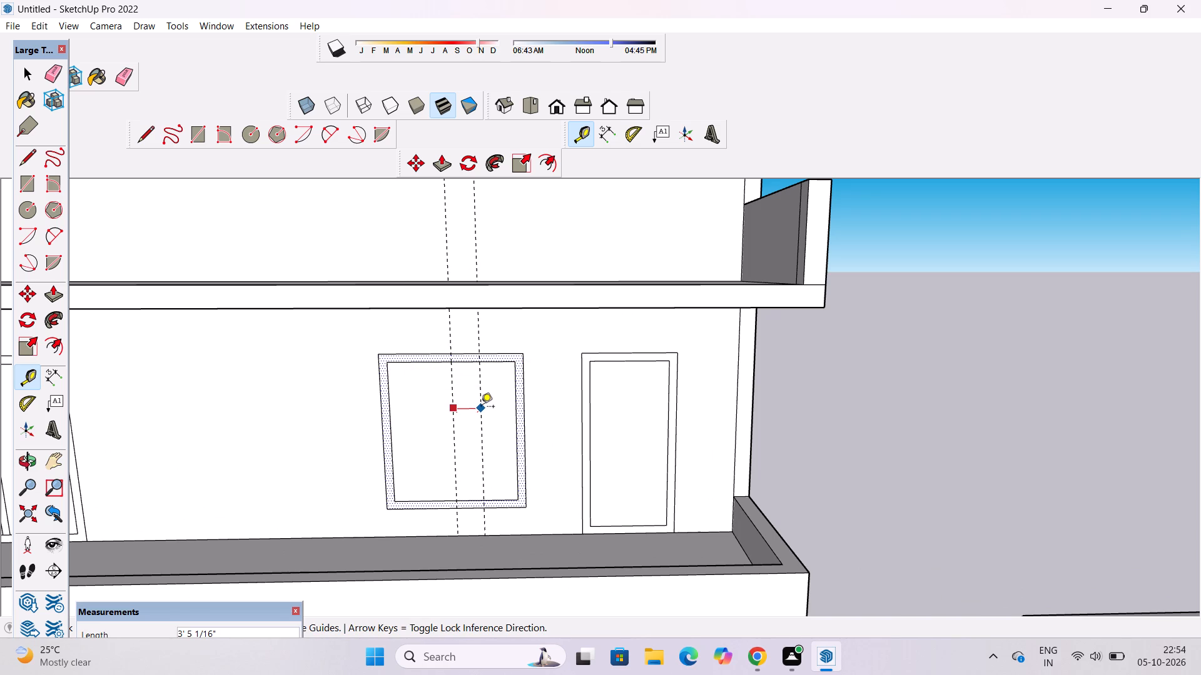
{"action": "key", "text": "4"}
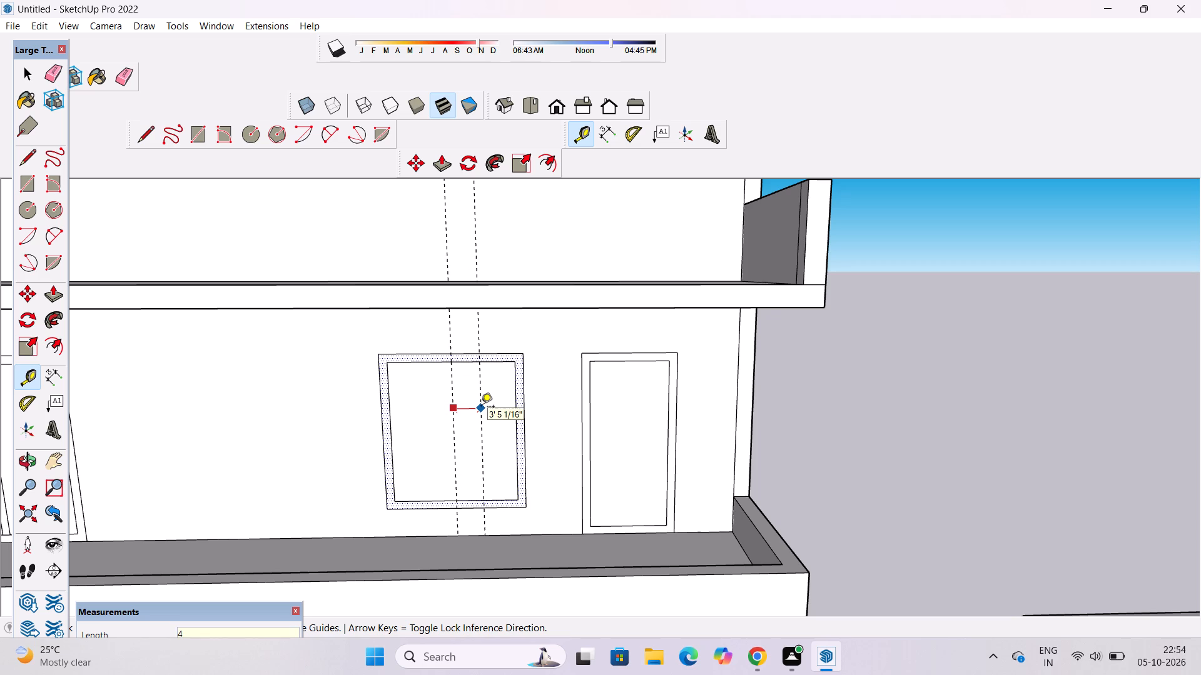
{"action": "key", "text": "shift+quotedbl"}
{"action": "key", "text": "Return"}
{"action": "scroll", "coordinate": [479, 394], "scroll_direction": "up", "scroll_amount": 5}
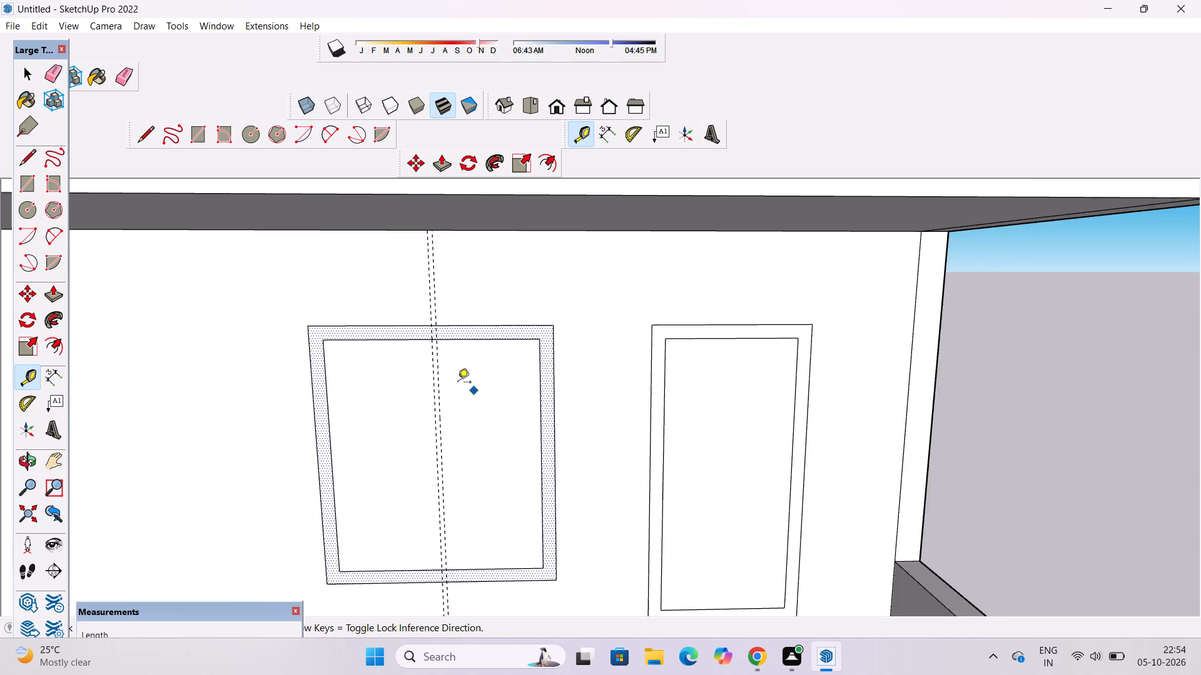
{"action": "scroll", "coordinate": [458, 383], "scroll_direction": "up", "scroll_amount": 5}
{"action": "left_click", "coordinate": [418, 329]}
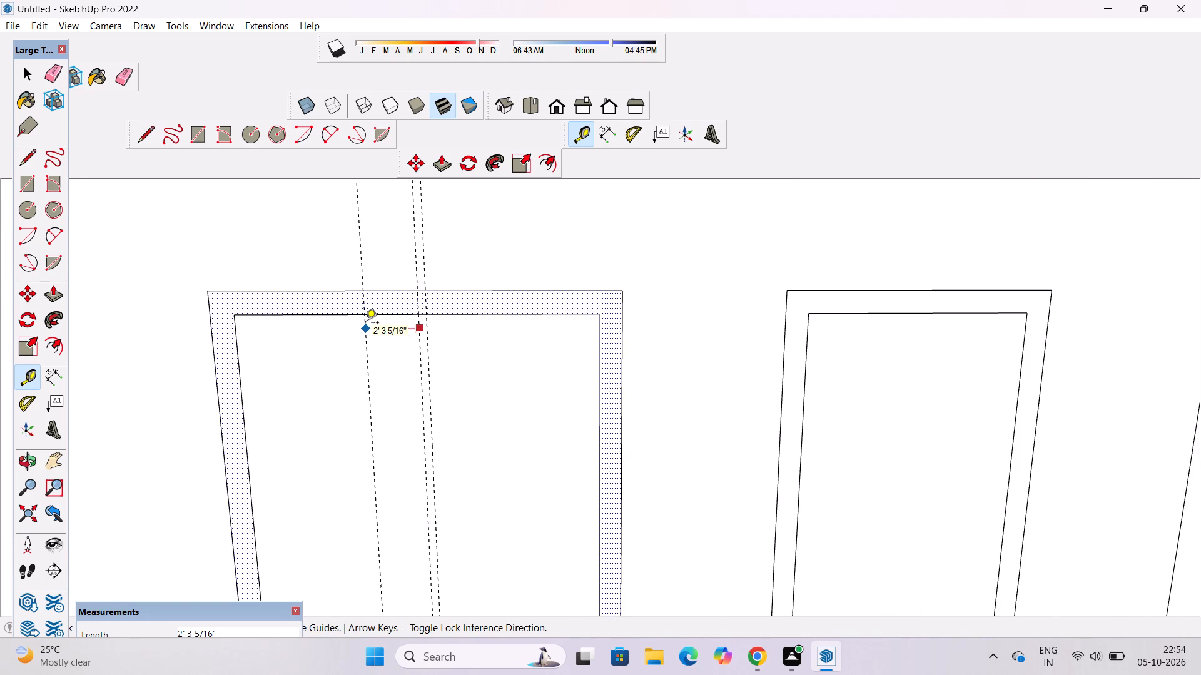
{"action": "type", "text": "4\""}
{"action": "key", "text": "shift+Return"}
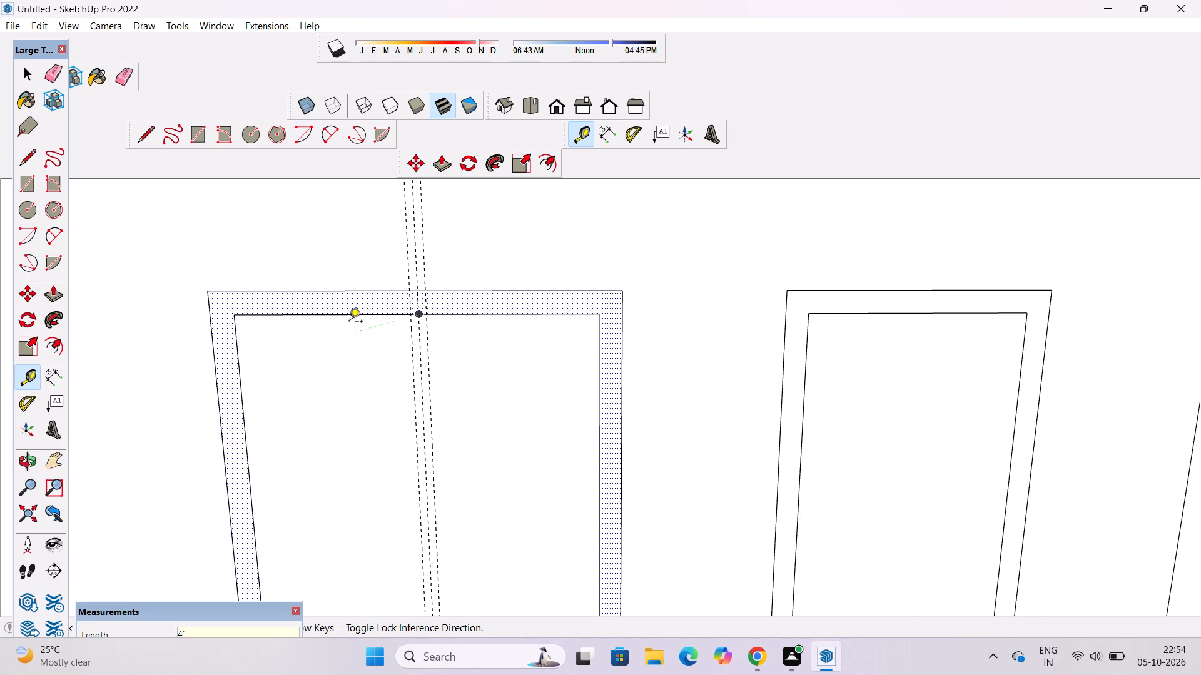
Draw an 8" wide centre mullion rectangle between the outer guides, from the top to the bottom of the new window's inner panel.
{"action": "scroll", "coordinate": [327, 312], "scroll_direction": "down", "scroll_amount": 2}
{"action": "left_click", "coordinate": [197, 138]}
{"action": "scroll", "coordinate": [323, 255], "scroll_direction": "down", "scroll_amount": 5}
{"action": "scroll", "coordinate": [405, 344], "scroll_direction": "up", "scroll_amount": 4}
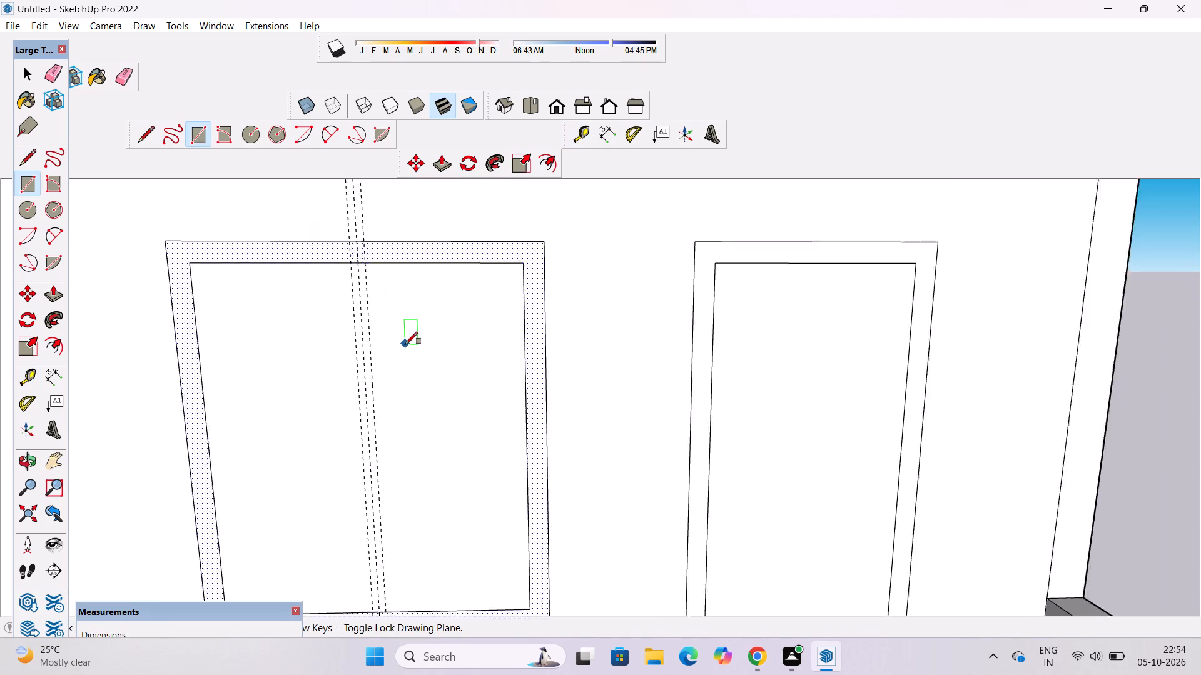
{"action": "scroll", "coordinate": [405, 344], "scroll_direction": "up", "scroll_amount": 2}
{"action": "scroll", "coordinate": [376, 297], "scroll_direction": "up", "scroll_amount": 2}
{"action": "scroll", "coordinate": [333, 252], "scroll_direction": "up", "scroll_amount": 4}
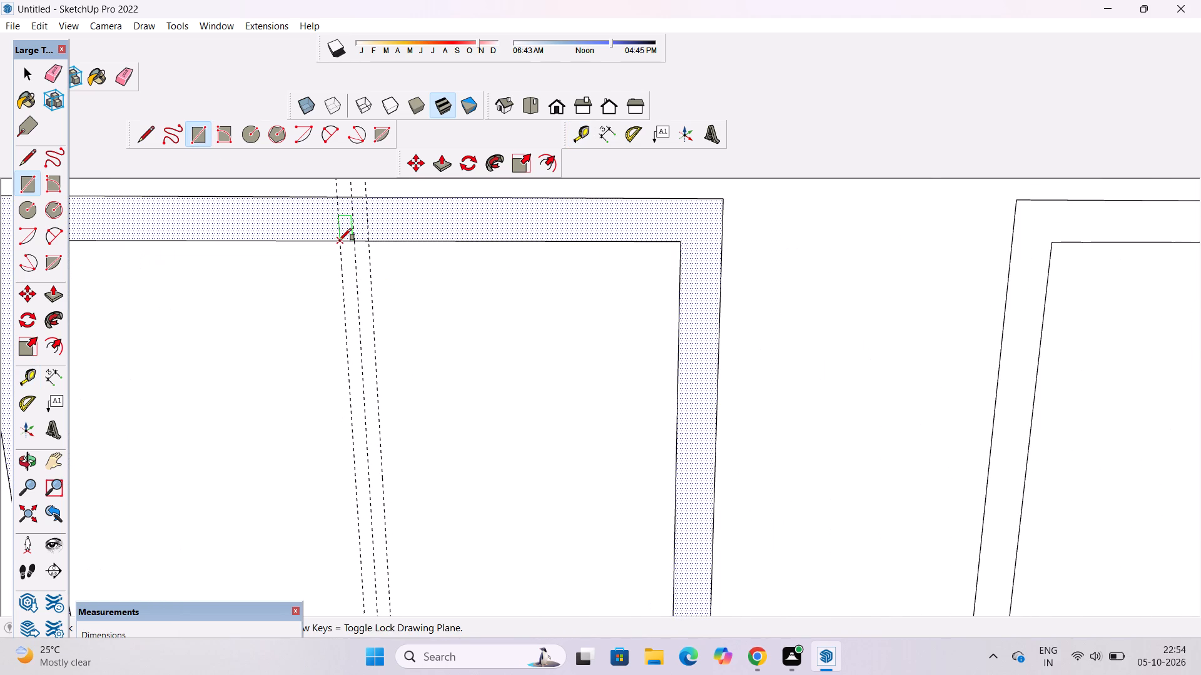
{"action": "left_click", "coordinate": [339, 241]}
{"action": "scroll", "coordinate": [339, 241], "scroll_direction": "down", "scroll_amount": 15}
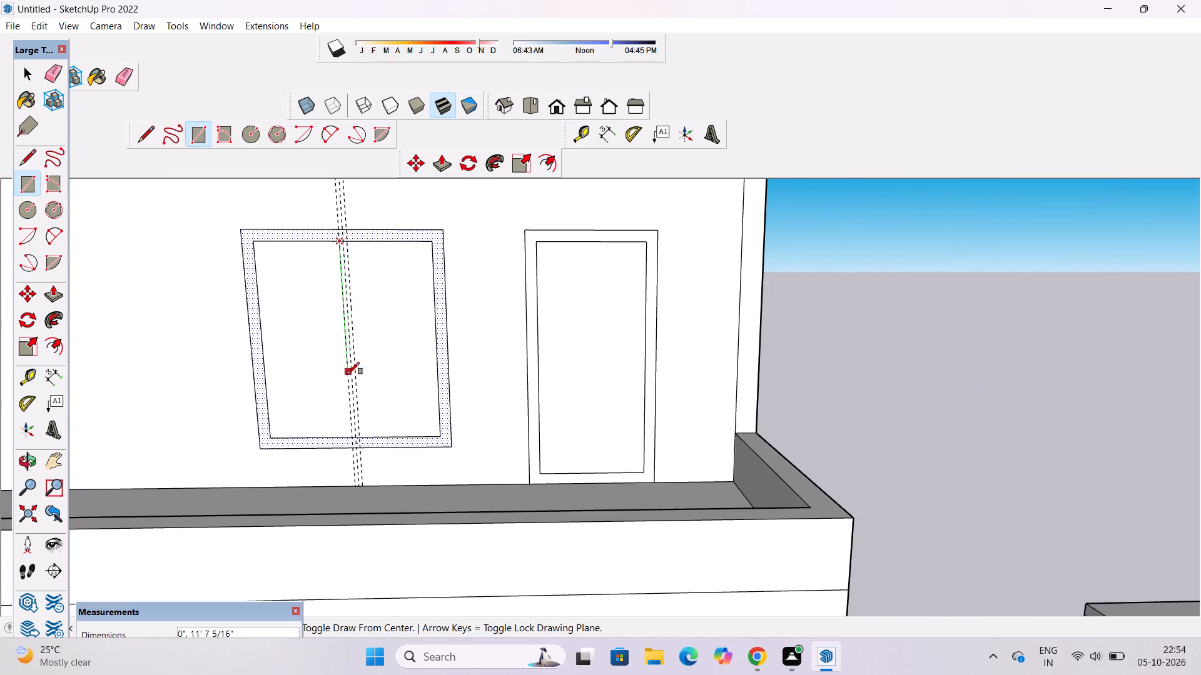
{"action": "scroll", "coordinate": [347, 377], "scroll_direction": "up", "scroll_amount": 8}
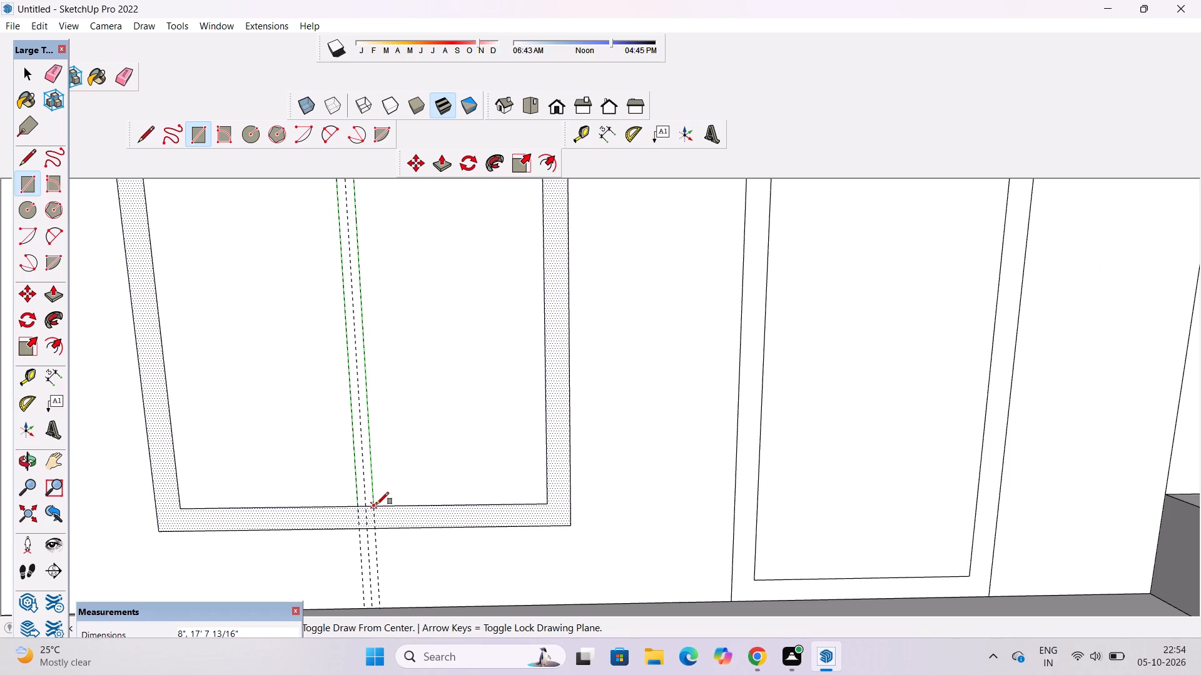
{"action": "left_click", "coordinate": [377, 504]}
Erase the three vertical guides running through the middle of the new window.
{"action": "key", "text": "e"}
{"action": "scroll", "coordinate": [377, 504], "scroll_direction": "down", "scroll_amount": 6}
{"action": "left_click_drag", "start_coordinate": [387, 526], "coordinate": [382, 530]}
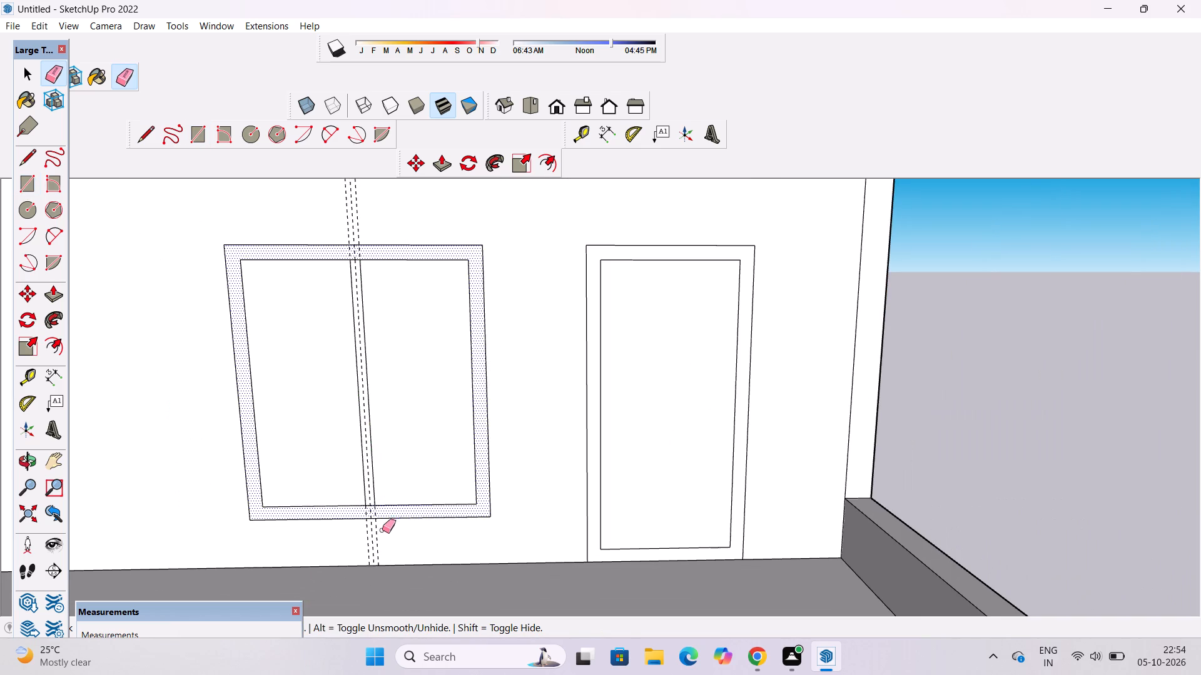
{"action": "left_click_drag", "start_coordinate": [382, 530], "coordinate": [361, 545]}
{"action": "scroll", "coordinate": [377, 516], "scroll_direction": "up", "scroll_amount": 5}
Draw a vertical line down the middle of each of the new window's two panes, from the frame's inner top to its inner bottom edge.
{"action": "key", "text": "o"}
{"action": "scroll", "coordinate": [377, 516], "scroll_direction": "down", "scroll_amount": 5}
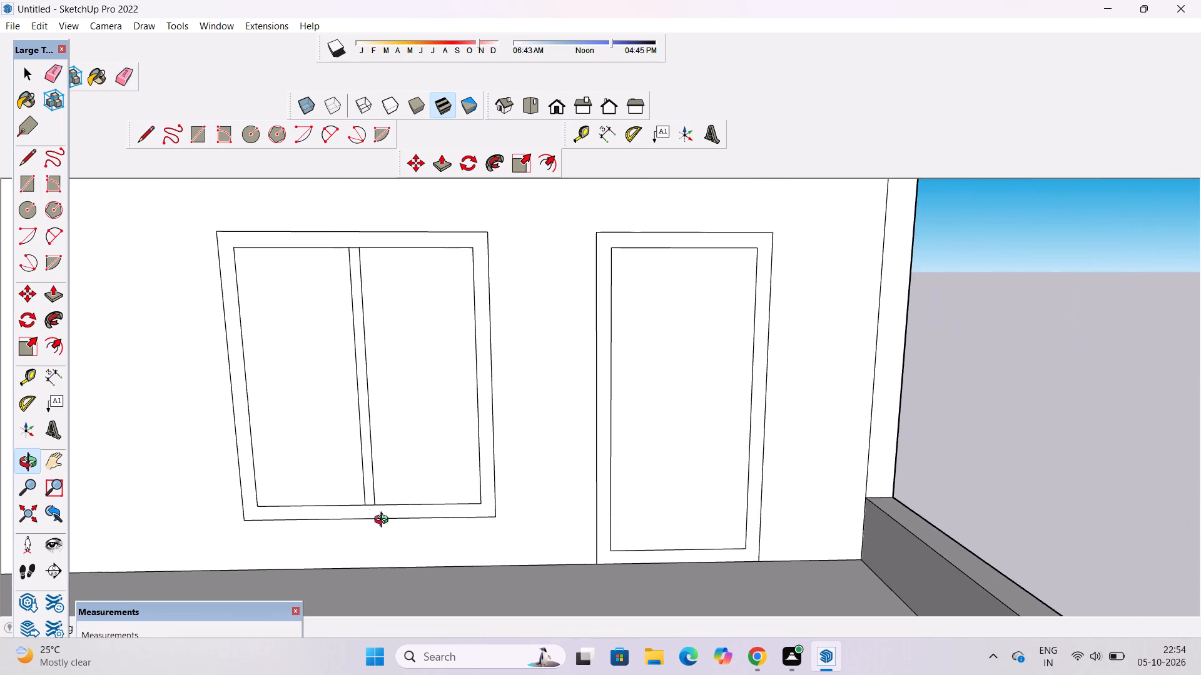
{"action": "left_click_drag", "start_coordinate": [387, 525], "coordinate": [422, 595], "text": "shift"}
{"action": "left_click_drag", "start_coordinate": [422, 596], "coordinate": [420, 545]}
{"action": "scroll", "coordinate": [425, 534], "scroll_direction": "down", "scroll_amount": 5}
{"action": "left_click", "coordinate": [431, 521], "text": "shift"}
{"action": "left_click_drag", "start_coordinate": [437, 526], "coordinate": [448, 551], "text": "shift"}
{"action": "left_click_drag", "start_coordinate": [448, 551], "coordinate": [448, 542], "text": "shift"}
{"action": "left_click_drag", "start_coordinate": [434, 516], "coordinate": [435, 526]}
{"action": "scroll", "coordinate": [464, 467], "scroll_direction": "up", "scroll_amount": 3}
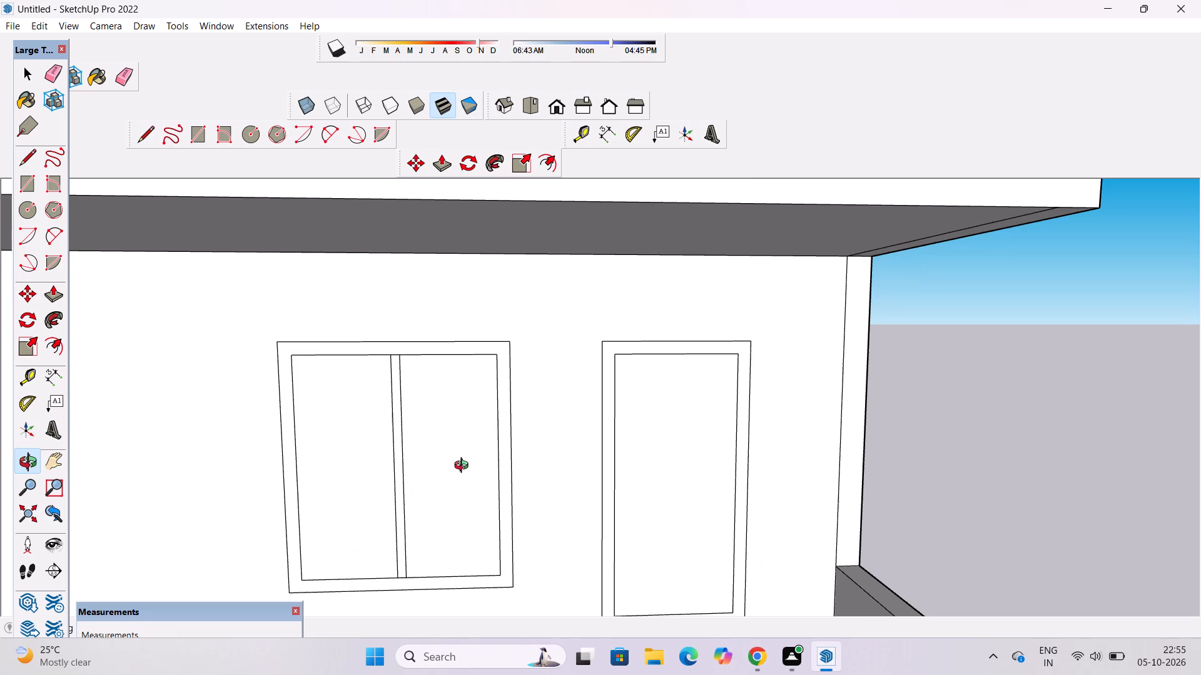
{"action": "scroll", "coordinate": [461, 469], "scroll_direction": "down", "scroll_amount": 2}
{"action": "left_click", "coordinate": [420, 499]}
{"action": "left_click", "coordinate": [144, 139]}
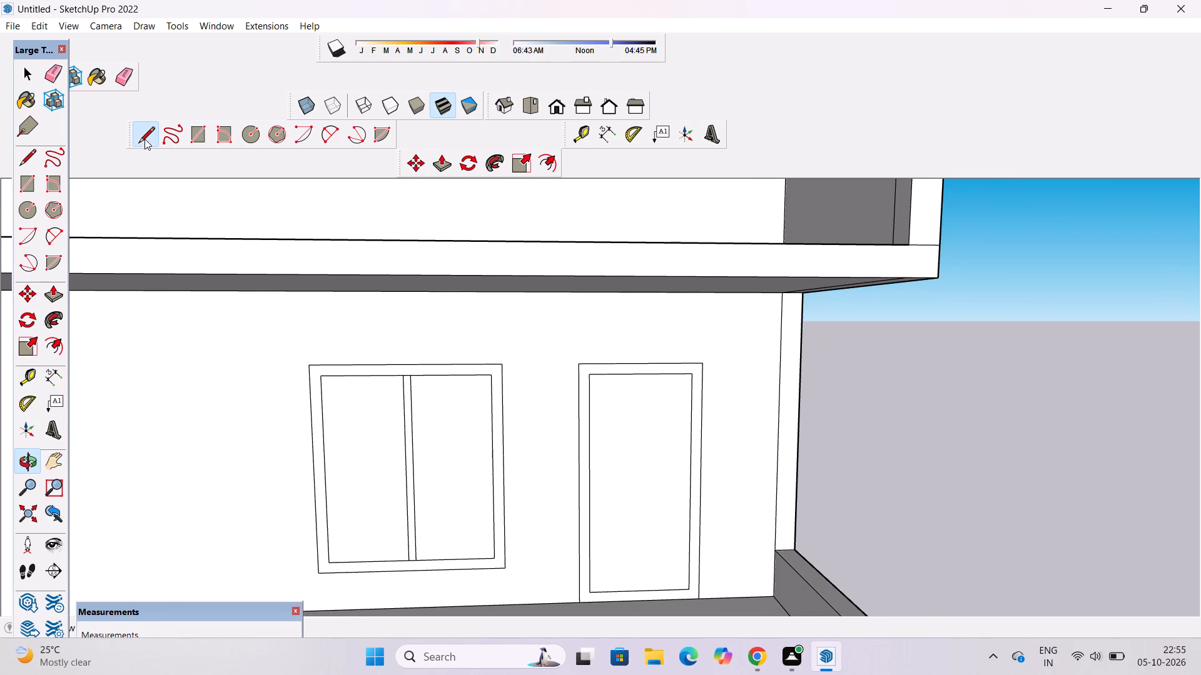
{"action": "left_click", "coordinate": [368, 561]}
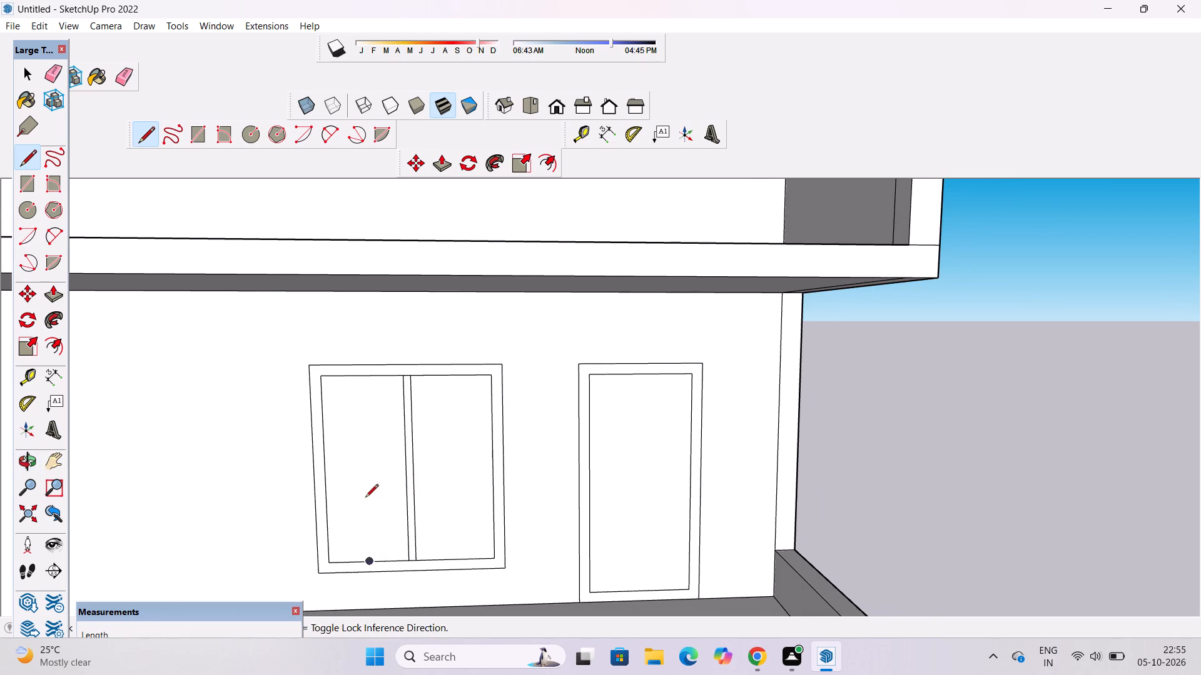
{"action": "left_click", "coordinate": [362, 379]}
{"action": "left_click", "coordinate": [453, 375]}
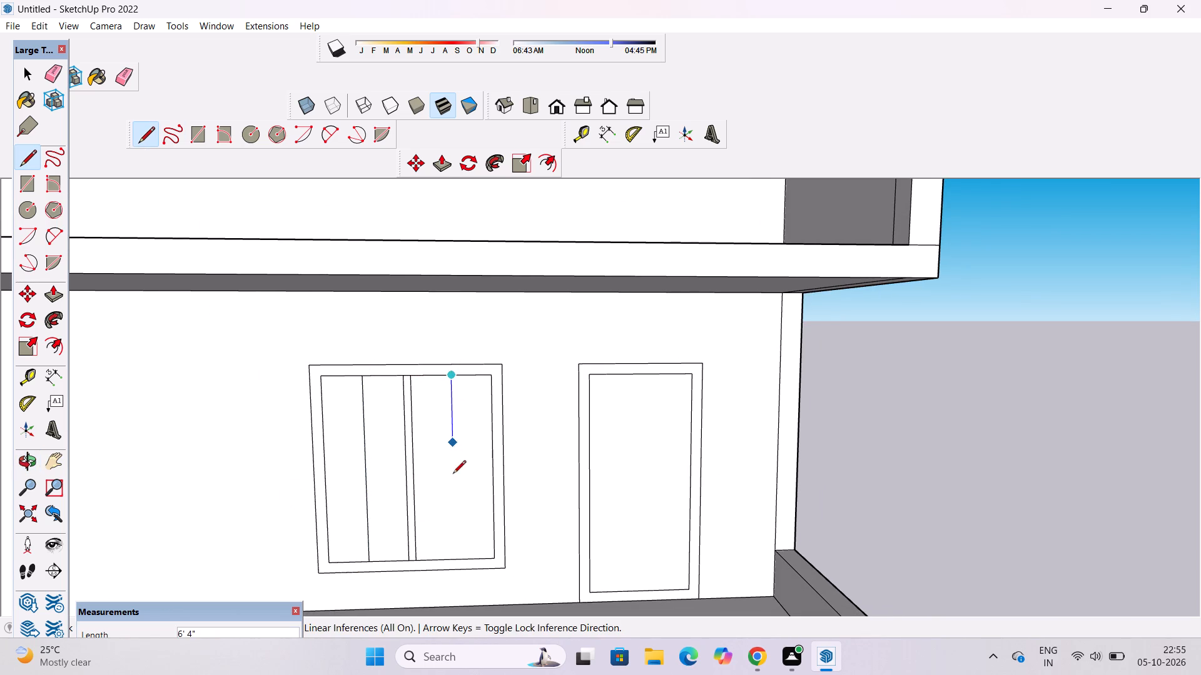
{"action": "left_click", "coordinate": [456, 561]}
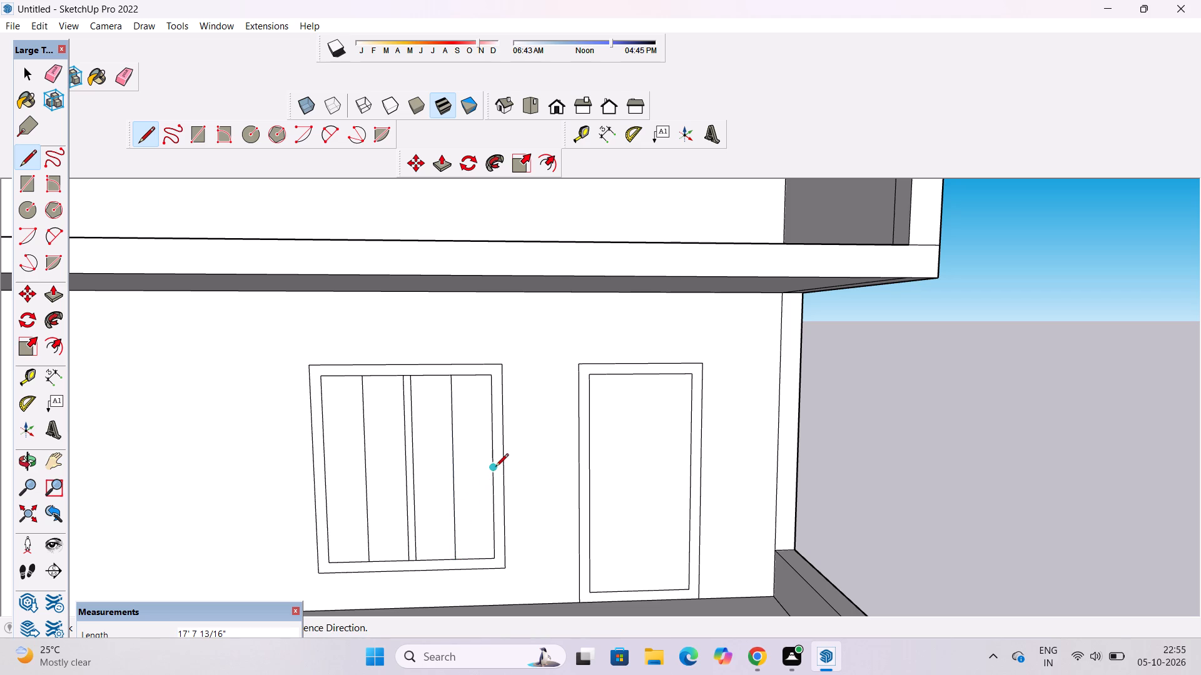
Draw a horizontal line across each half of the new window at mid-height, from the frame's inner side edge to the mullion.
{"action": "left_click", "coordinate": [494, 470]}
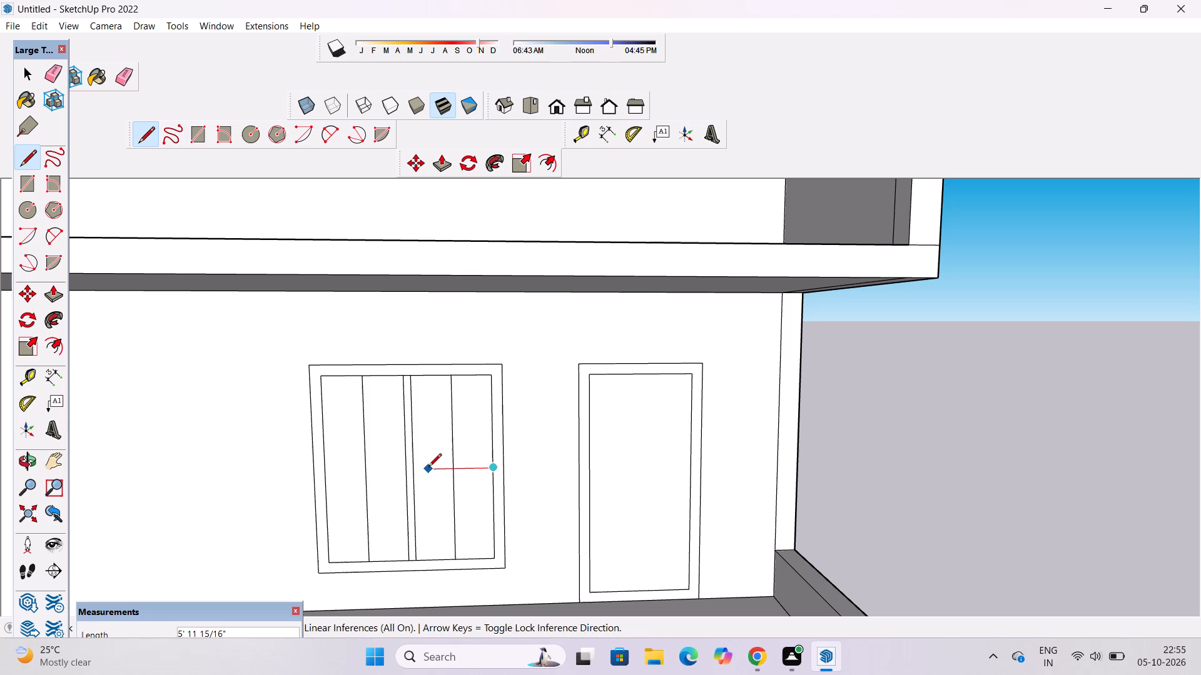
{"action": "left_click", "coordinate": [416, 470]}
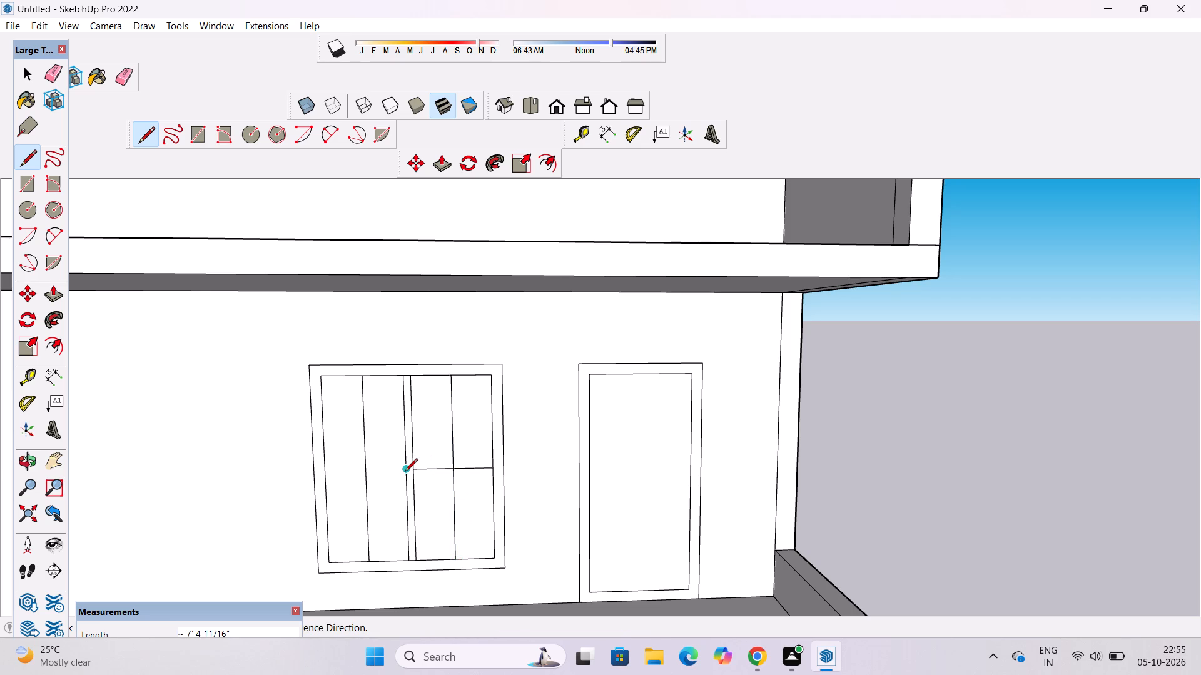
{"action": "left_click", "coordinate": [405, 472]}
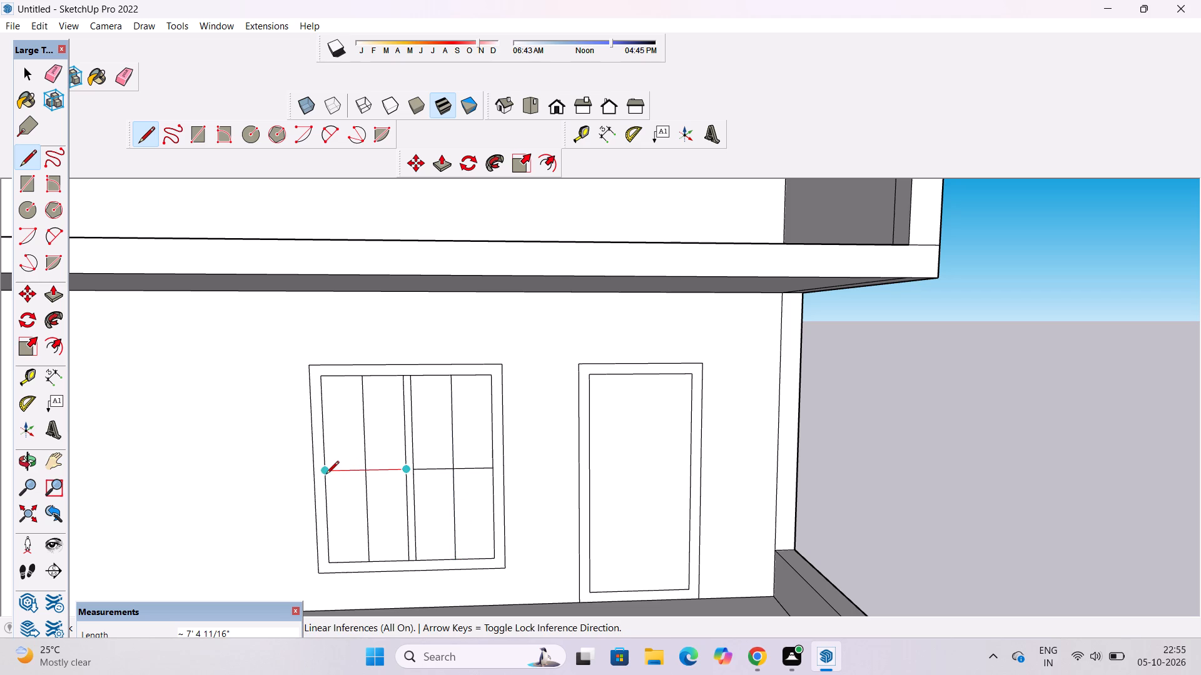
{"action": "left_click", "coordinate": [325, 475]}
{"action": "scroll", "coordinate": [294, 484], "scroll_direction": "down", "scroll_amount": 4}
{"action": "key", "text": "space"}
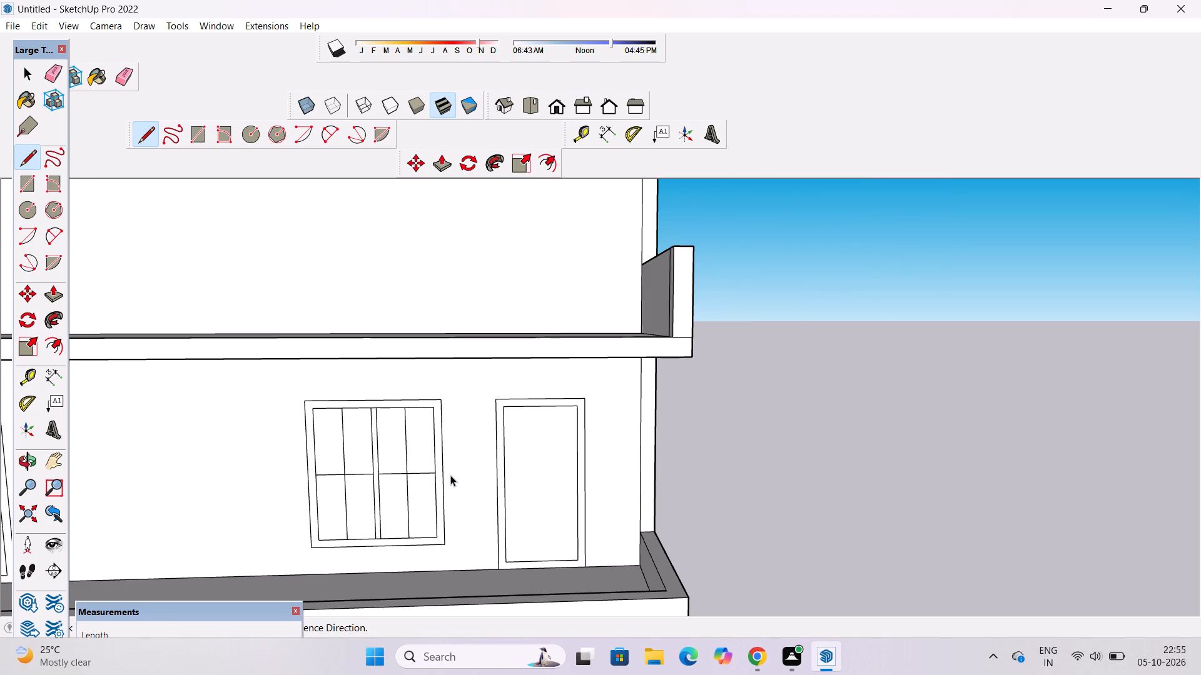
Push/Pull the upper-left pane of the new window by 1".
{"action": "key", "text": "o"}
{"action": "scroll", "coordinate": [450, 475], "scroll_direction": "down", "scroll_amount": 1}
{"action": "left_click_drag", "start_coordinate": [482, 491], "coordinate": [435, 503]}
{"action": "scroll", "coordinate": [408, 462], "scroll_direction": "up", "scroll_amount": 4}
{"action": "left_click_drag", "start_coordinate": [419, 467], "coordinate": [460, 501], "text": "shift"}
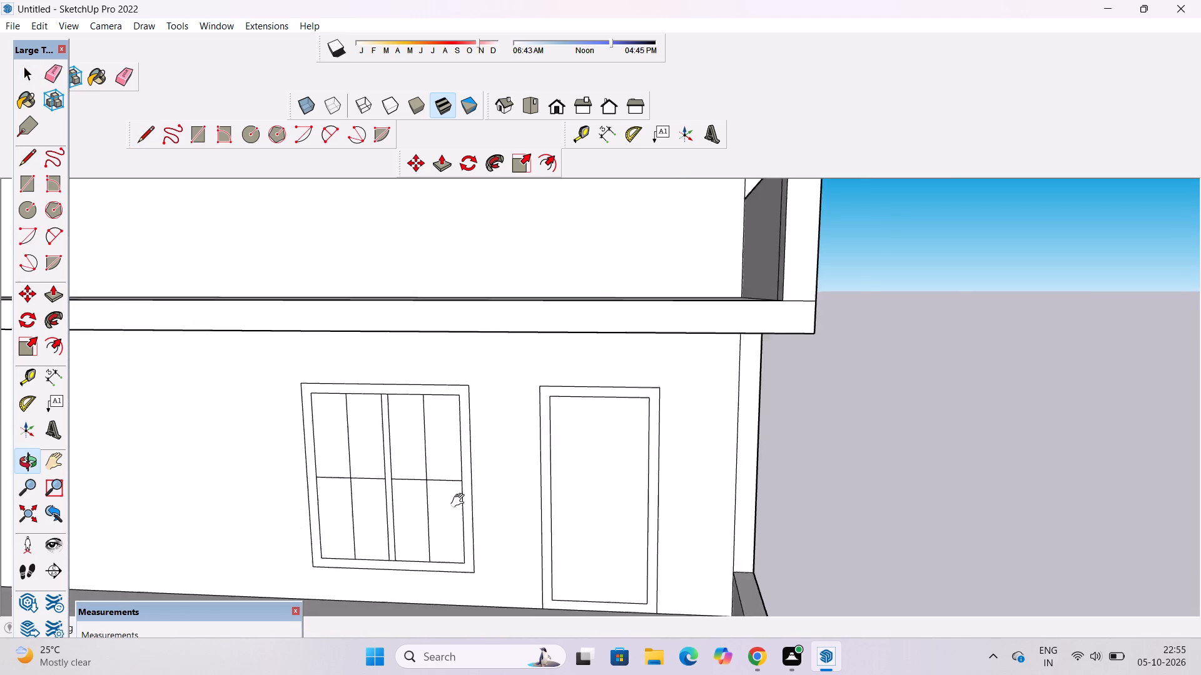
{"action": "left_click_drag", "start_coordinate": [460, 501], "coordinate": [462, 502], "text": "shift"}
{"action": "scroll", "coordinate": [375, 492], "scroll_direction": "up", "scroll_amount": 5}
{"action": "left_click_drag", "start_coordinate": [375, 492], "coordinate": [413, 492]}
{"action": "scroll", "coordinate": [417, 490], "scroll_direction": "up", "scroll_amount": 3}
{"action": "left_click_drag", "start_coordinate": [415, 489], "coordinate": [388, 484], "text": "shift"}
{"action": "left_click_drag", "start_coordinate": [393, 486], "coordinate": [400, 489]}
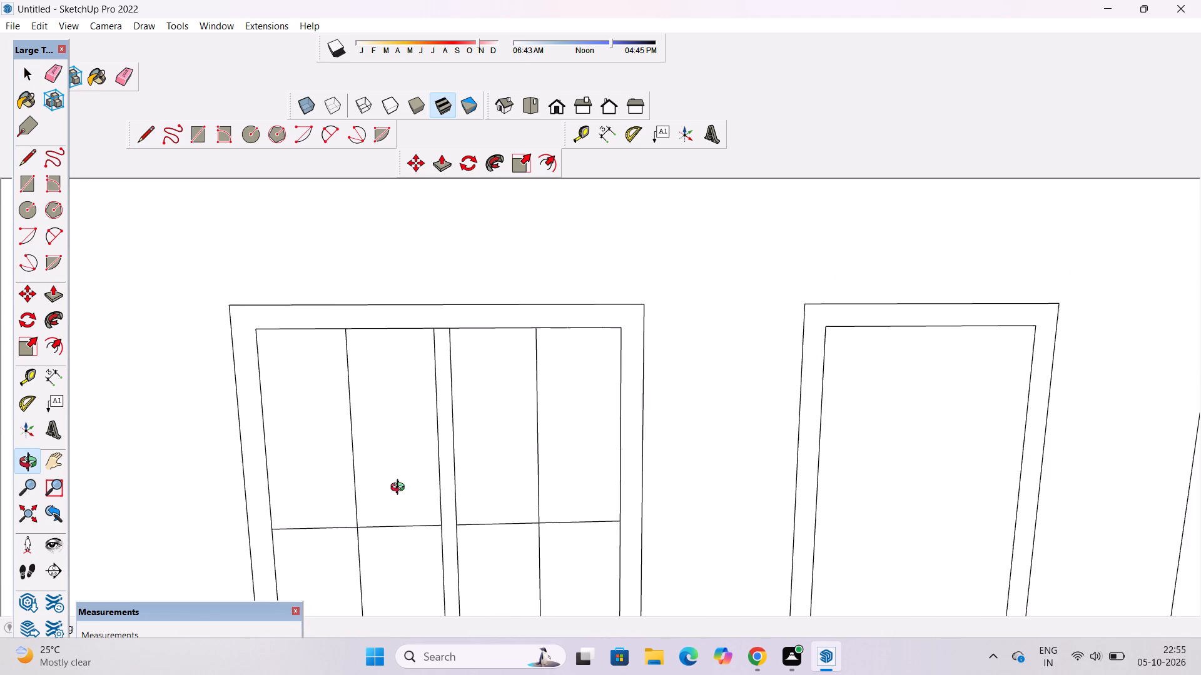
{"action": "left_click_drag", "start_coordinate": [400, 489], "coordinate": [429, 491]}
{"action": "left_click_drag", "start_coordinate": [424, 491], "coordinate": [489, 484], "text": "shift"}
{"action": "scroll", "coordinate": [482, 479], "scroll_direction": "down", "scroll_amount": 4, "text": "shift"}
{"action": "left_click_drag", "start_coordinate": [477, 479], "coordinate": [476, 486], "text": "shift"}
{"action": "key", "text": "space"}
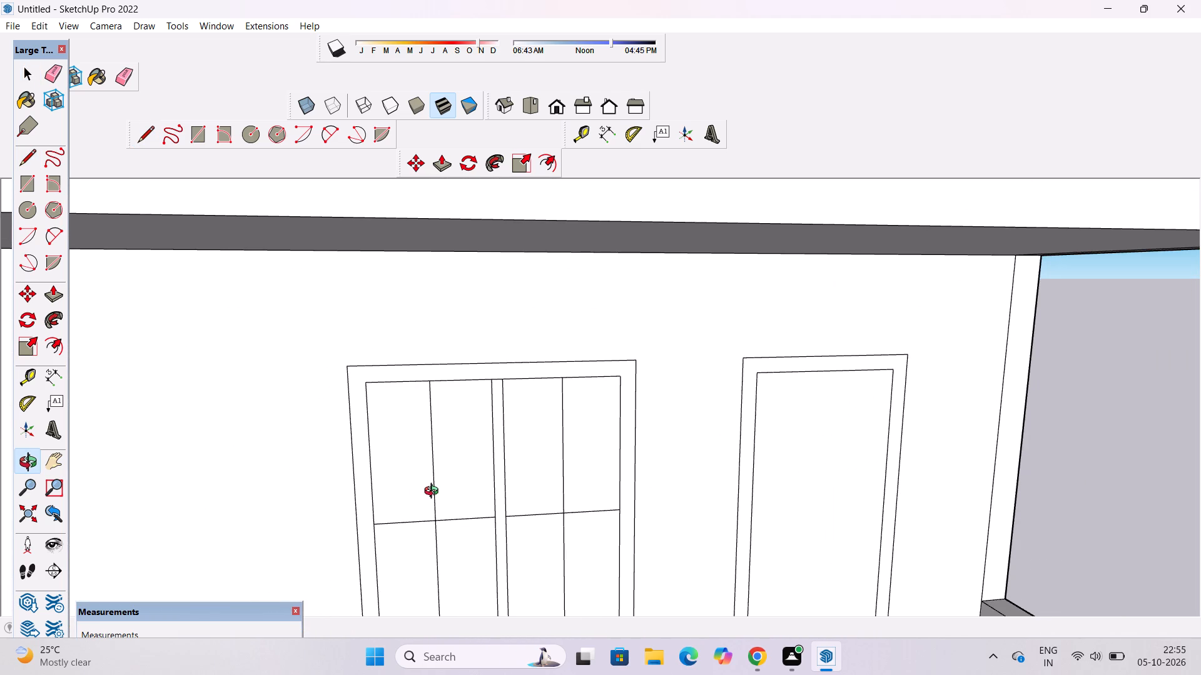
{"action": "scroll", "coordinate": [422, 492], "scroll_direction": "up", "scroll_amount": 4}
{"action": "key", "text": "p"}
{"action": "left_click", "coordinate": [422, 492]}
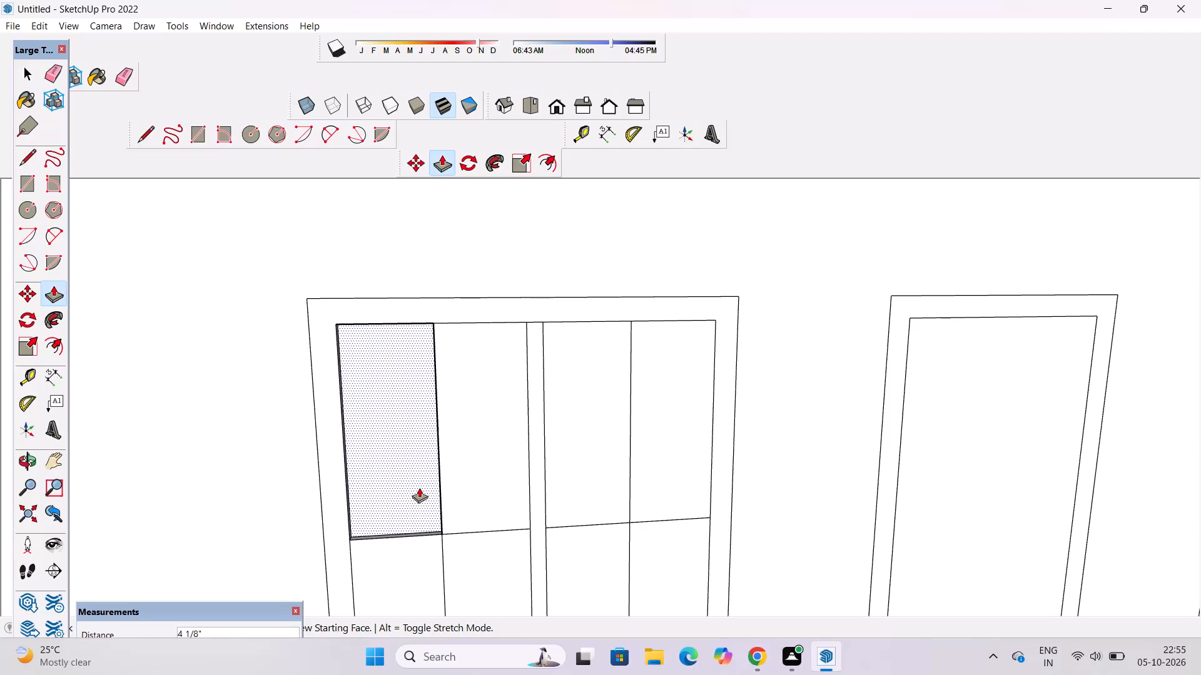
{"action": "type", "text": "1\""}
{"action": "key", "text": "Return"}
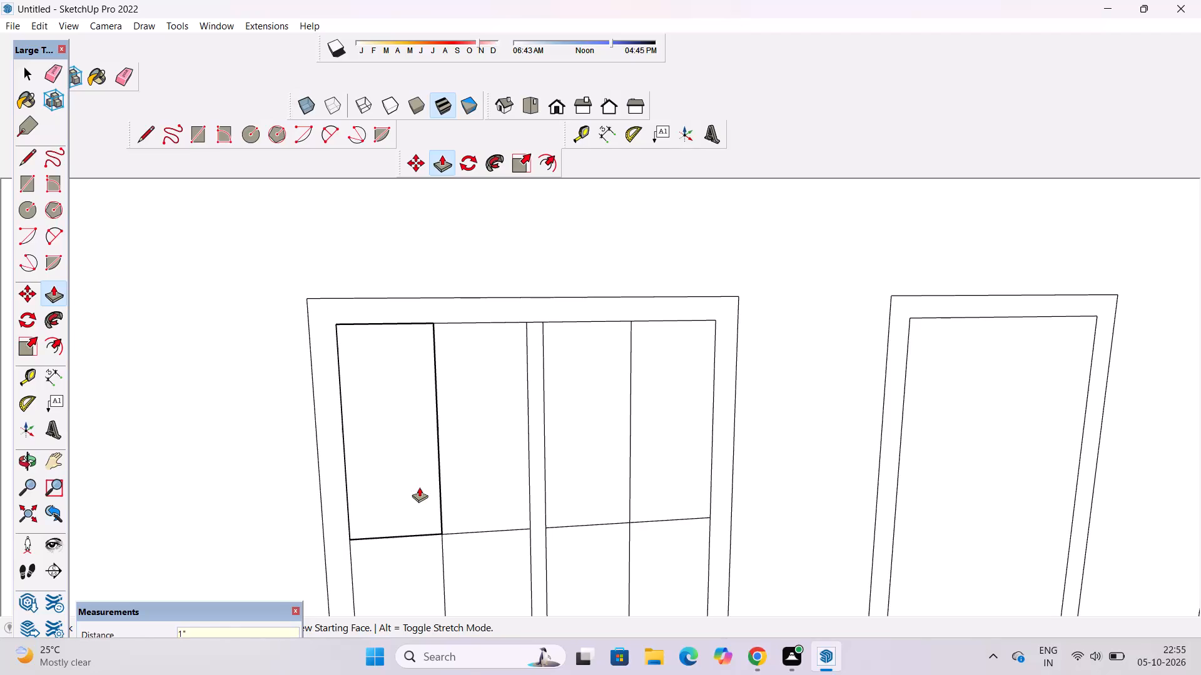
Push/Pull the other three panes in the window's left half to match the 1" depth of the first pane.
{"action": "left_click", "coordinate": [458, 446]}
{"action": "left_click", "coordinate": [395, 417]}
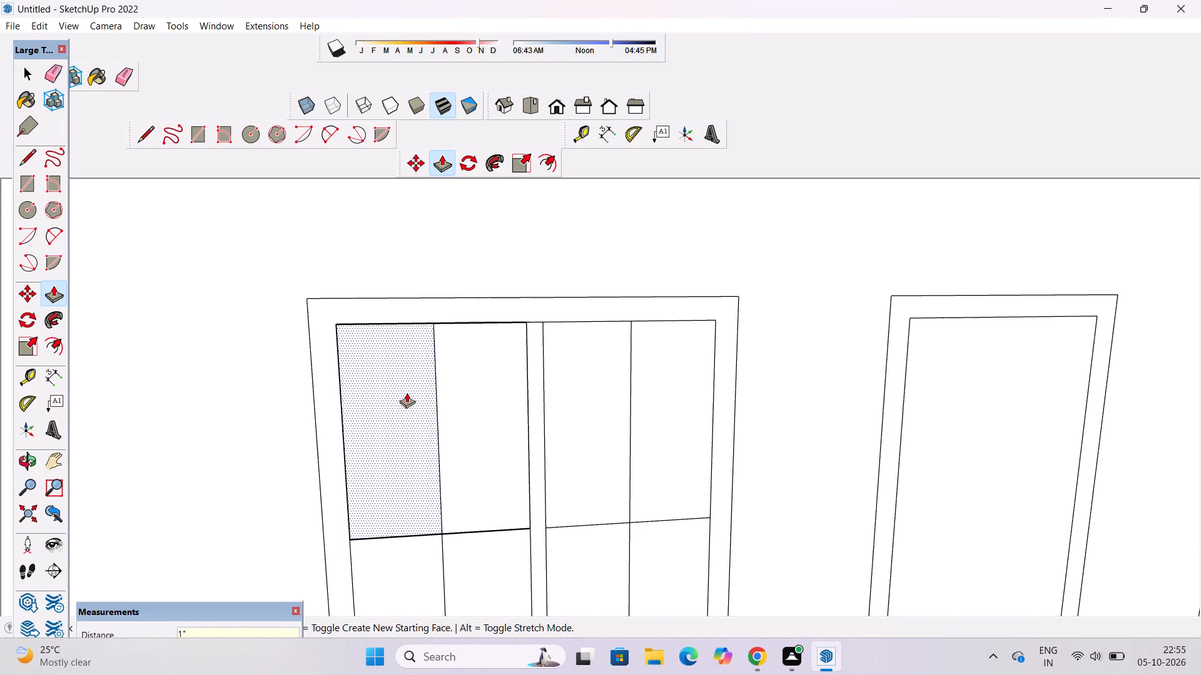
{"action": "scroll", "coordinate": [415, 371], "scroll_direction": "down", "scroll_amount": 5}
{"action": "scroll", "coordinate": [422, 528], "scroll_direction": "up", "scroll_amount": 3}
{"action": "left_click", "coordinate": [420, 527]}
{"action": "left_click", "coordinate": [420, 424]}
{"action": "left_click", "coordinate": [471, 509]}
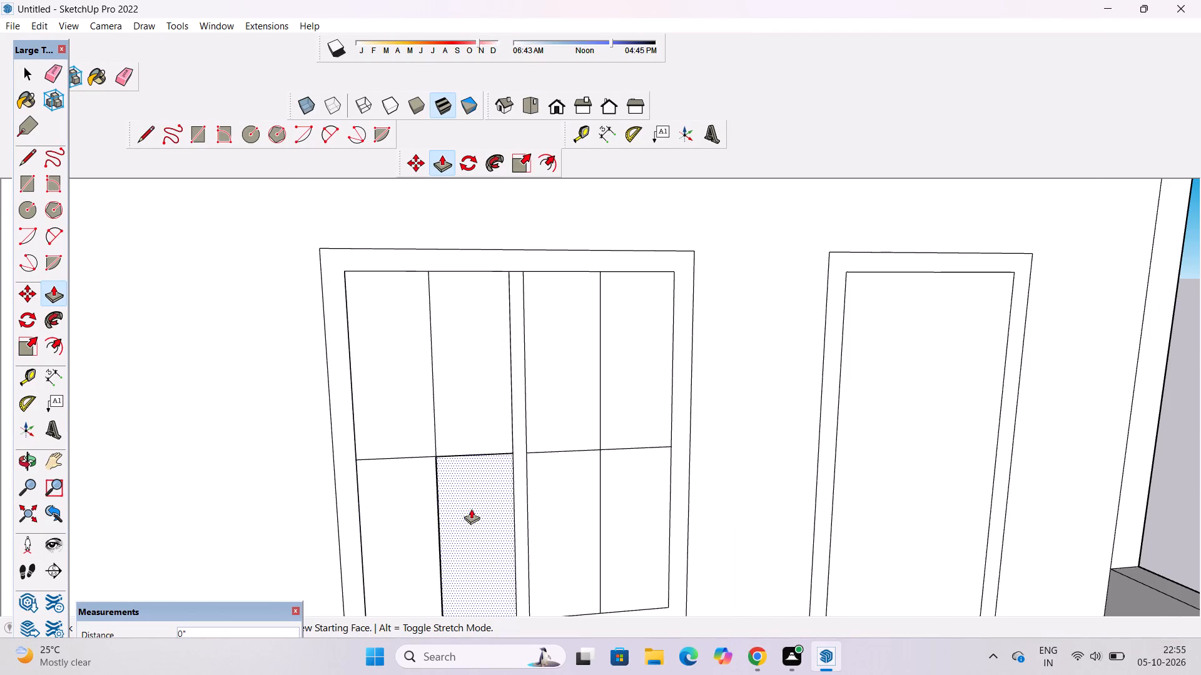
{"action": "left_click", "coordinate": [470, 421]}
Push/Pull the four panes in the window's right half by the same 1", matching the finished panes.
{"action": "left_click", "coordinate": [557, 407]}
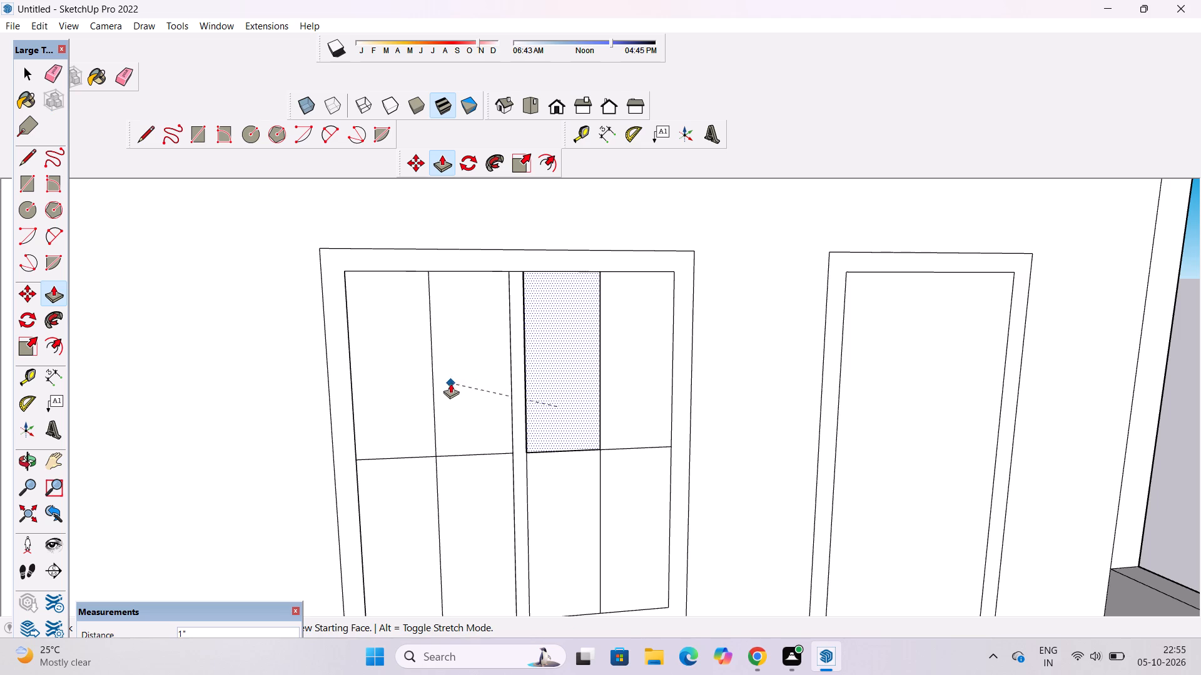
{"action": "left_click", "coordinate": [450, 383]}
{"action": "left_click", "coordinate": [654, 356]}
{"action": "left_click", "coordinate": [561, 356]}
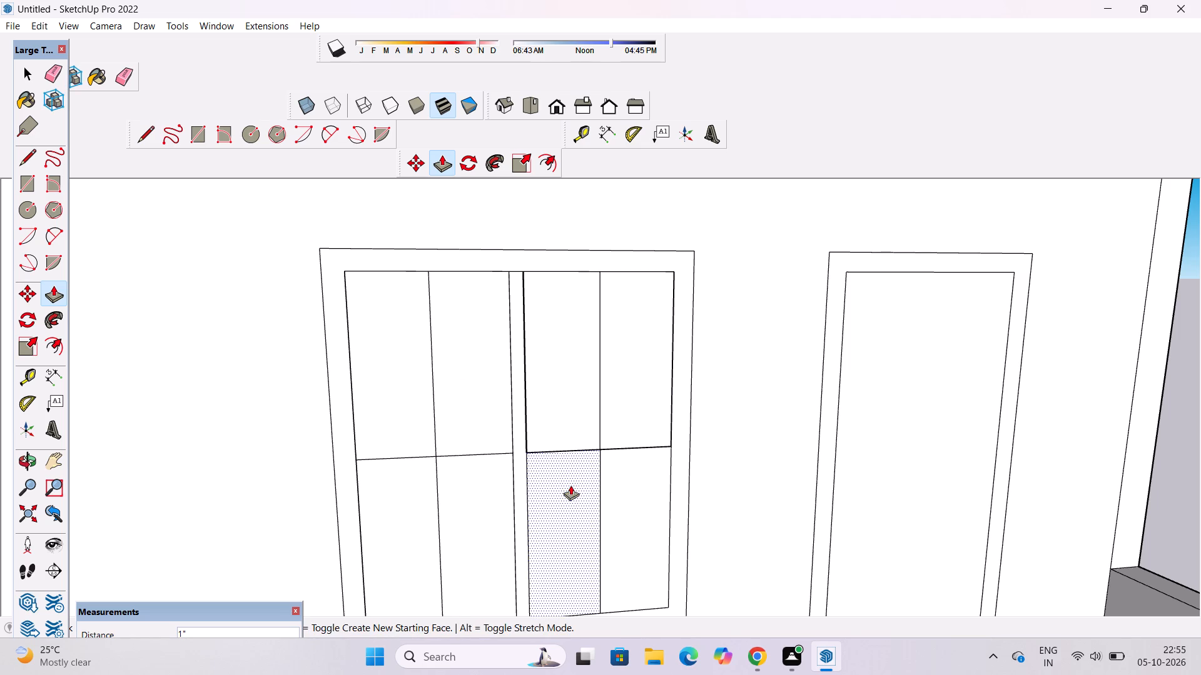
{"action": "left_click", "coordinate": [570, 485]}
{"action": "left_click", "coordinate": [567, 413]}
{"action": "left_click", "coordinate": [613, 499]}
{"action": "left_click", "coordinate": [618, 429]}
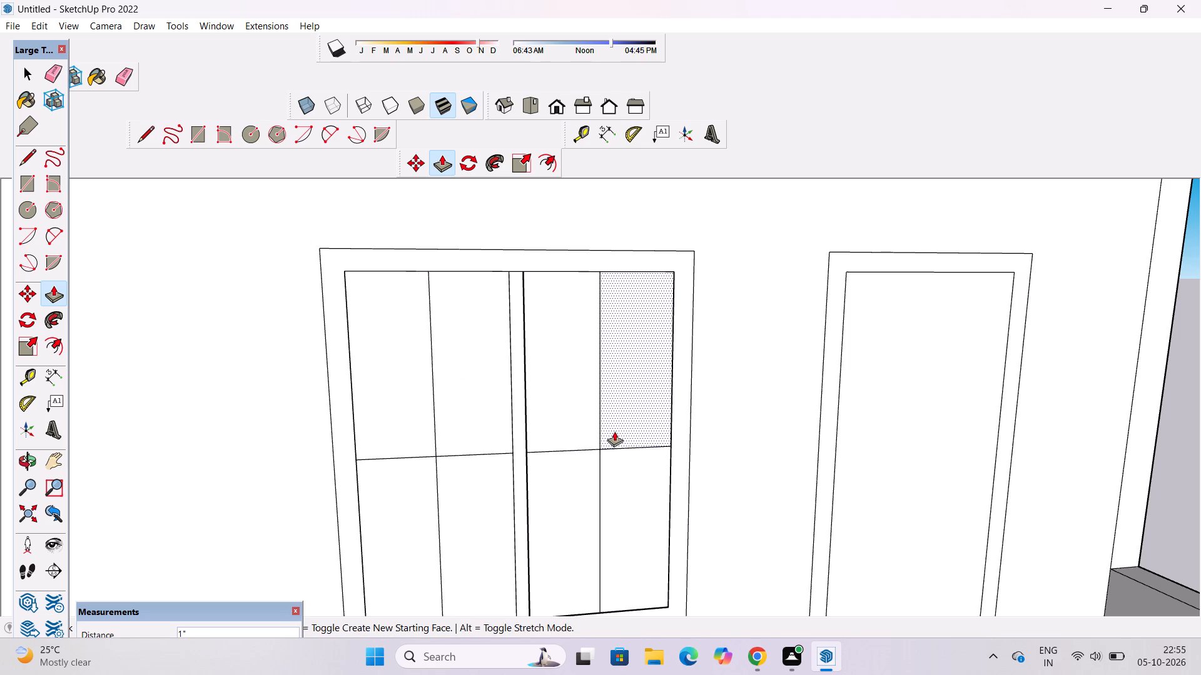
Examine the depth of the new window's panes from oblique and close-up angles.
{"action": "key", "text": "o"}
{"action": "scroll", "coordinate": [610, 434], "scroll_direction": "down", "scroll_amount": 4}
{"action": "left_click_drag", "start_coordinate": [576, 487], "coordinate": [709, 538]}
{"action": "scroll", "coordinate": [700, 534], "scroll_direction": "up", "scroll_amount": 3}
{"action": "left_click_drag", "start_coordinate": [693, 529], "coordinate": [679, 527]}
{"action": "left_click_drag", "start_coordinate": [654, 536], "coordinate": [629, 448]}
{"action": "scroll", "coordinate": [628, 426], "scroll_direction": "up", "scroll_amount": 2}
{"action": "left_click_drag", "start_coordinate": [737, 419], "coordinate": [333, 498]}
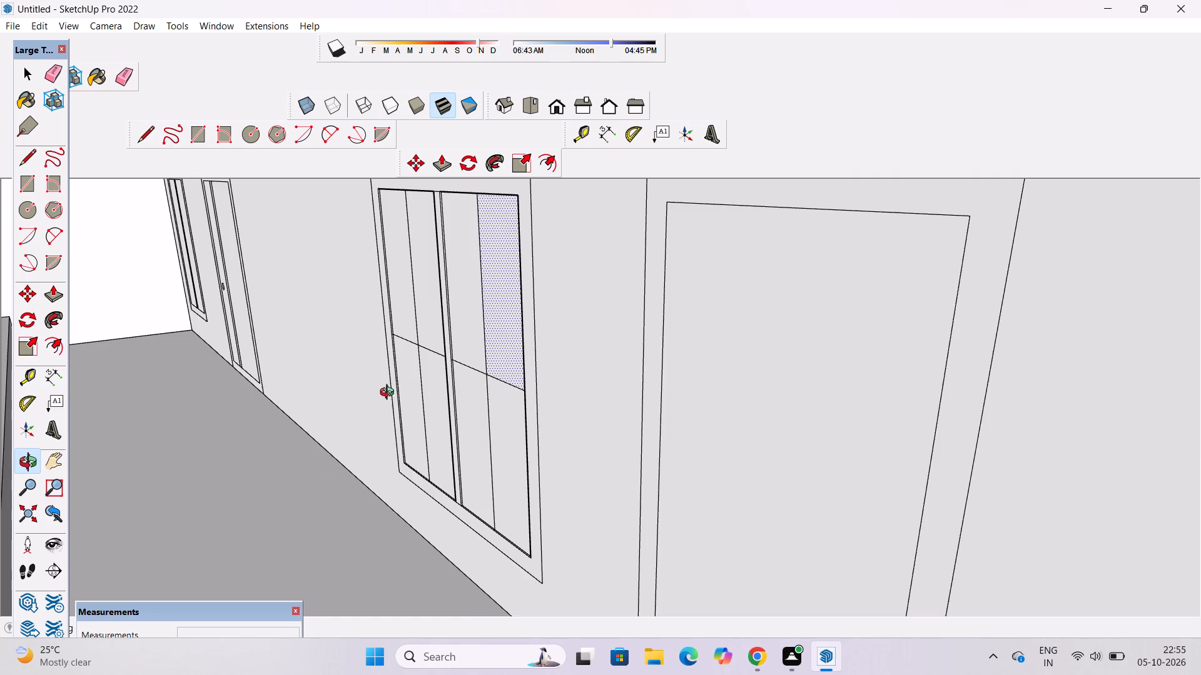
{"action": "scroll", "coordinate": [390, 393], "scroll_direction": "up", "scroll_amount": 2}
{"action": "left_click_drag", "start_coordinate": [424, 394], "coordinate": [536, 531], "text": "shift"}
{"action": "scroll", "coordinate": [592, 416], "scroll_direction": "up", "scroll_amount": 4}
{"action": "left_click_drag", "start_coordinate": [473, 451], "coordinate": [559, 451]}
{"action": "scroll", "coordinate": [559, 451], "scroll_direction": "down", "scroll_amount": 4}
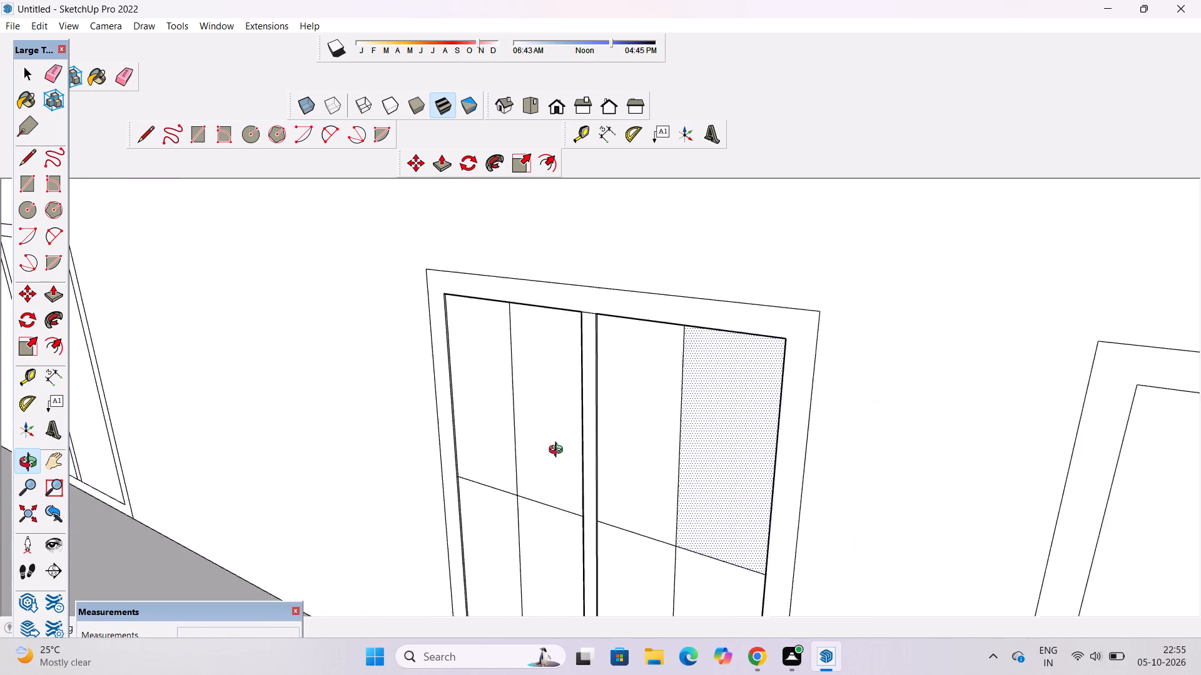
{"action": "scroll", "coordinate": [559, 451], "scroll_direction": "down", "scroll_amount": 2}
{"action": "left_click_drag", "start_coordinate": [842, 439], "coordinate": [763, 446]}
{"action": "scroll", "coordinate": [731, 446], "scroll_direction": "down", "scroll_amount": 4, "text": "shift"}
Push/Pull both panes of the two-pane window beside the knobbed door by 1".
{"action": "left_click", "coordinate": [564, 108]}
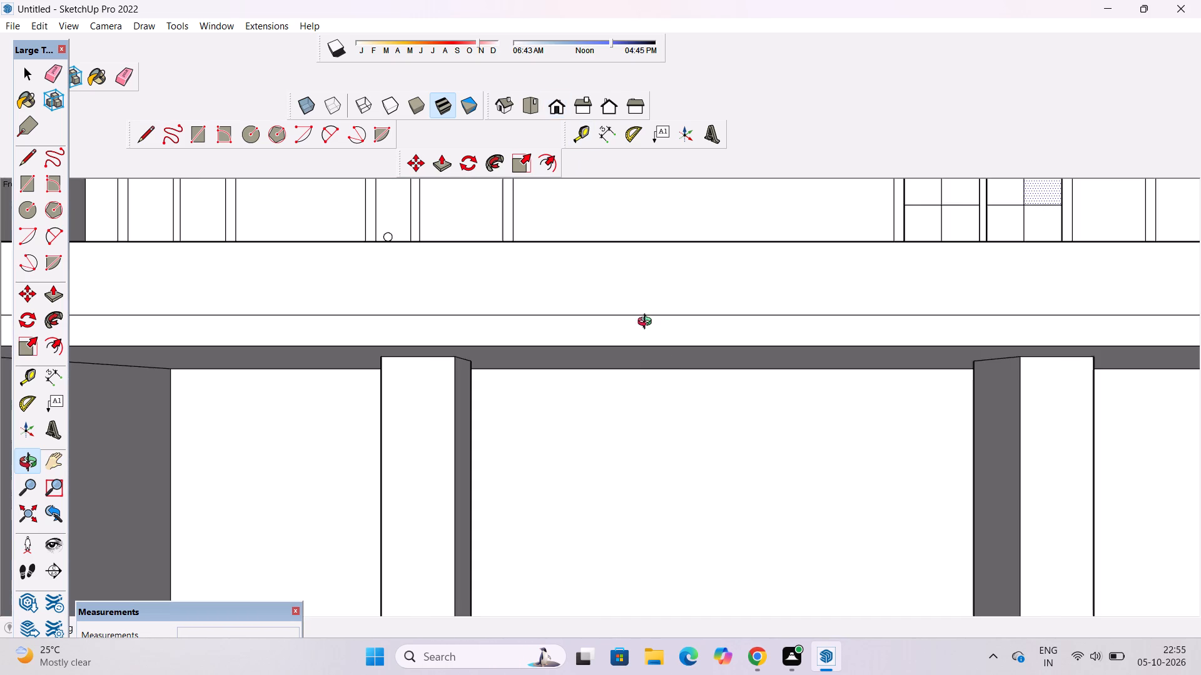
{"action": "scroll", "coordinate": [694, 406], "scroll_direction": "down", "scroll_amount": 14}
{"action": "left_click_drag", "start_coordinate": [691, 407], "coordinate": [716, 537]}
{"action": "scroll", "coordinate": [677, 483], "scroll_direction": "up", "scroll_amount": 4}
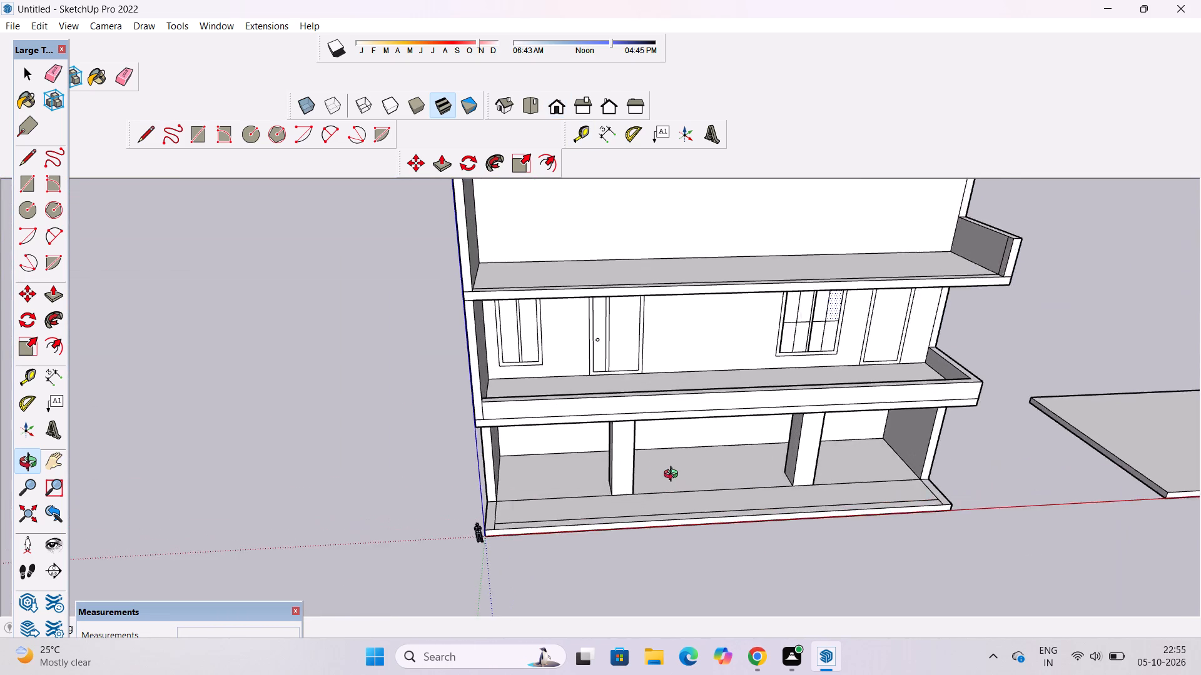
{"action": "scroll", "coordinate": [674, 476], "scroll_direction": "up", "scroll_amount": 4}
{"action": "left_click_drag", "start_coordinate": [618, 396], "coordinate": [695, 550], "text": "shift"}
{"action": "left_click_drag", "start_coordinate": [643, 522], "coordinate": [594, 459]}
{"action": "scroll", "coordinate": [554, 416], "scroll_direction": "up", "scroll_amount": 7}
{"action": "left_click_drag", "start_coordinate": [579, 424], "coordinate": [614, 484], "text": "shift"}
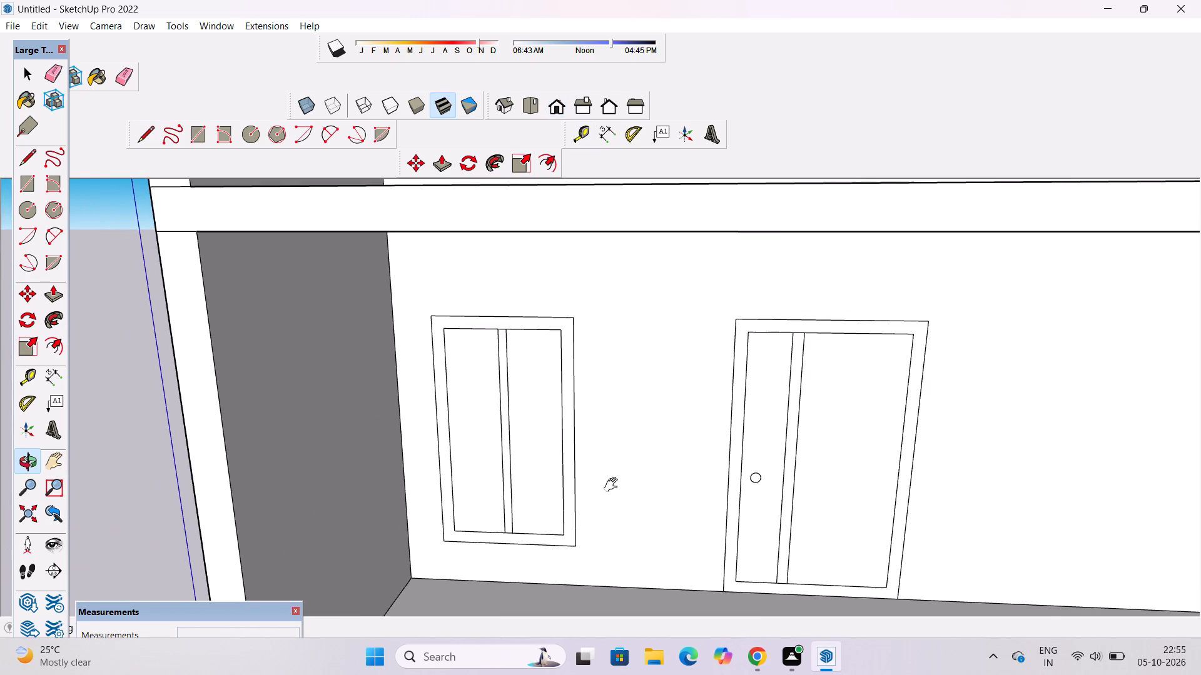
{"action": "left_click_drag", "start_coordinate": [614, 486], "coordinate": [507, 487]}
{"action": "scroll", "coordinate": [472, 374], "scroll_direction": "up", "scroll_amount": 5}
{"action": "left_click_drag", "start_coordinate": [587, 426], "coordinate": [542, 427]}
{"action": "left_click_drag", "start_coordinate": [540, 427], "coordinate": [591, 467], "text": "shift"}
{"action": "scroll", "coordinate": [587, 453], "scroll_direction": "up", "scroll_amount": 2}
{"action": "left_click", "coordinate": [576, 449], "text": "shift"}
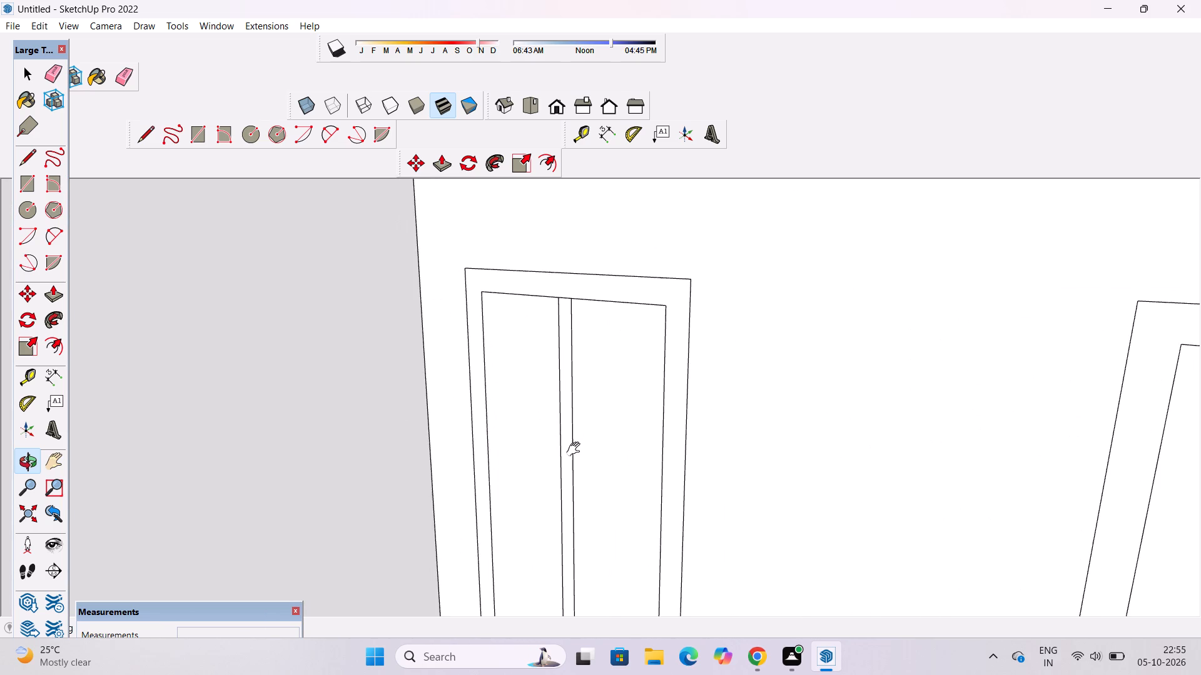
{"action": "left_click_drag", "start_coordinate": [576, 449], "coordinate": [557, 449], "text": "shift"}
{"action": "scroll", "coordinate": [556, 447], "scroll_direction": "up", "scroll_amount": 3, "text": "shift"}
{"action": "left_click_drag", "start_coordinate": [555, 445], "coordinate": [485, 414], "text": "shift"}
{"action": "scroll", "coordinate": [485, 414], "scroll_direction": "down", "scroll_amount": 5, "text": "shift"}
{"action": "left_click_drag", "start_coordinate": [530, 437], "coordinate": [499, 422], "text": "shift"}
{"action": "scroll", "coordinate": [472, 407], "scroll_direction": "down", "scroll_amount": 2, "text": "shift"}
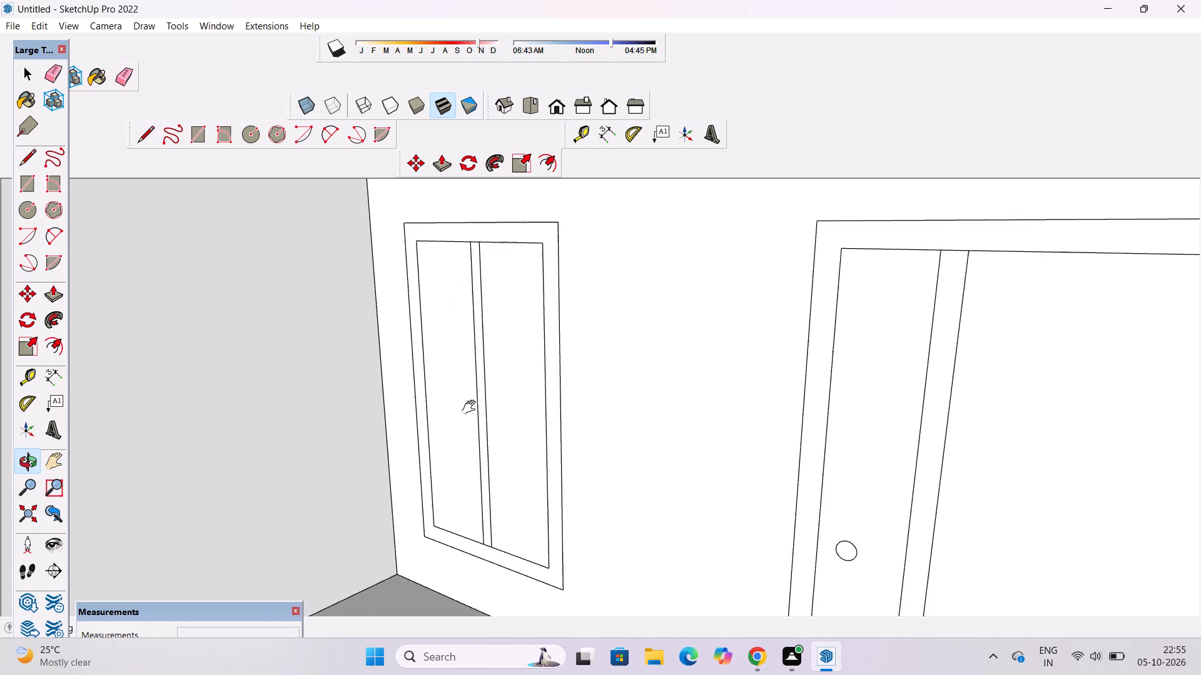
{"action": "scroll", "coordinate": [472, 407], "scroll_direction": "down", "scroll_amount": 3, "text": "shift"}
{"action": "key", "text": "space"}
{"action": "scroll", "coordinate": [486, 401], "scroll_direction": "up", "scroll_amount": 1}
{"action": "left_click", "coordinate": [505, 364]}
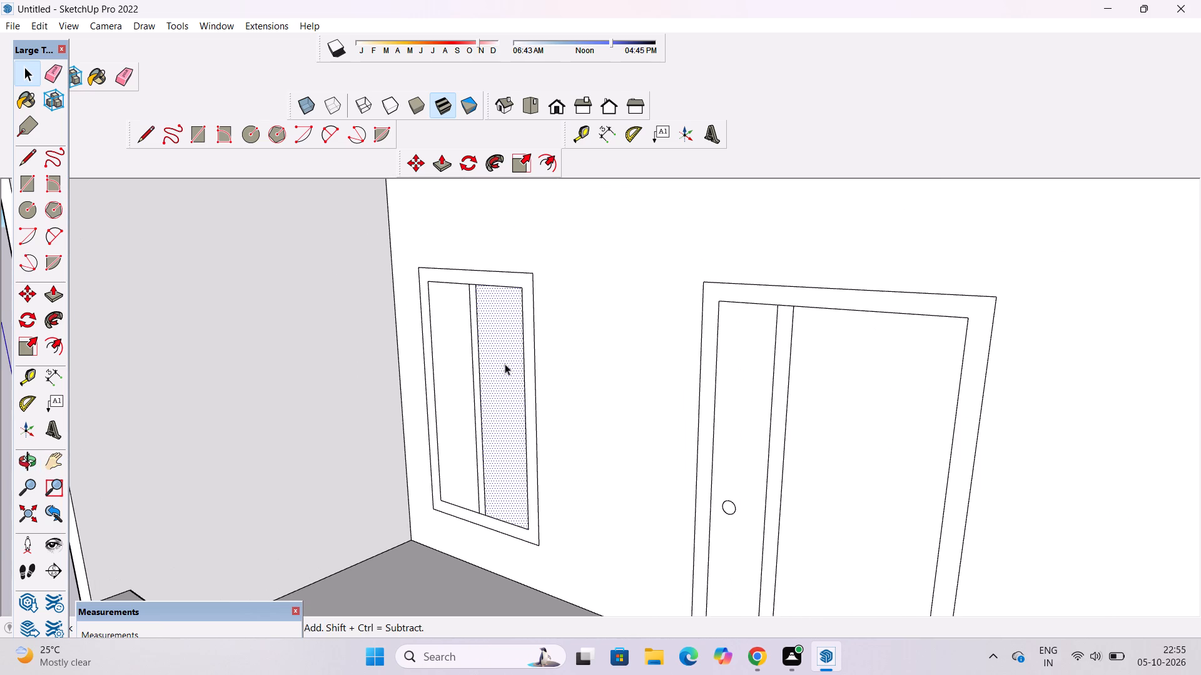
{"action": "scroll", "coordinate": [505, 364], "scroll_direction": "up", "scroll_amount": 2}
{"action": "key", "text": "p"}
{"action": "left_click", "coordinate": [505, 364]}
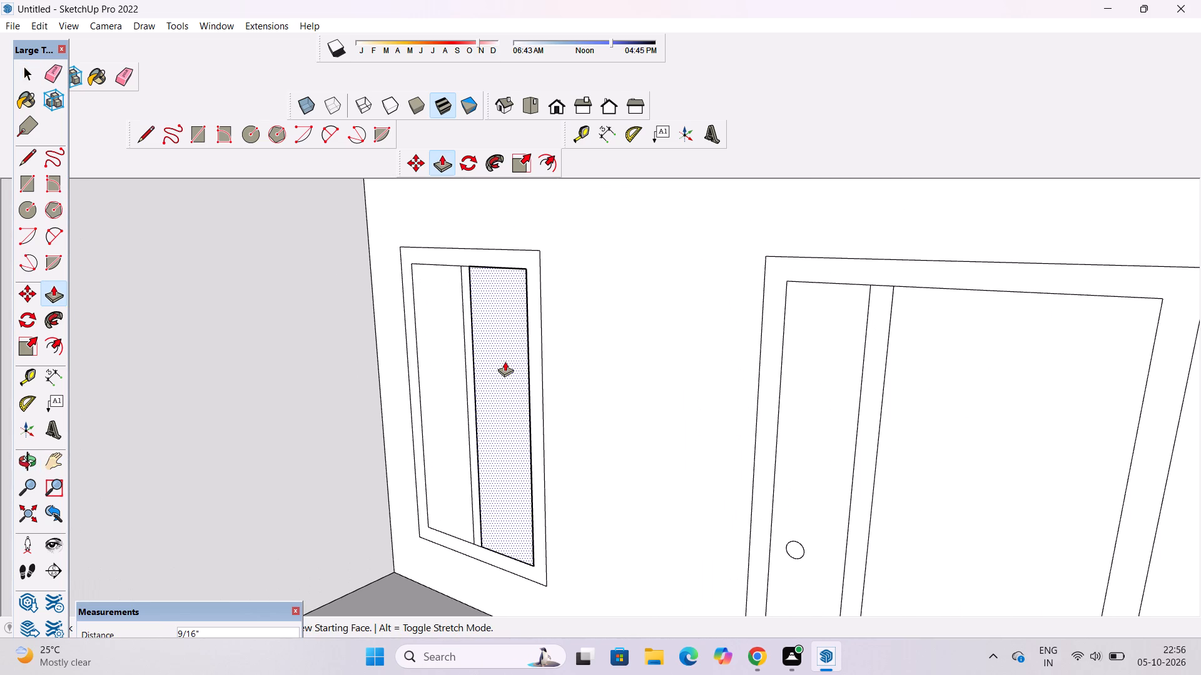
{"action": "type", "text": "1\""}
{"action": "key", "text": "Return"}
{"action": "left_click", "coordinate": [440, 334]}
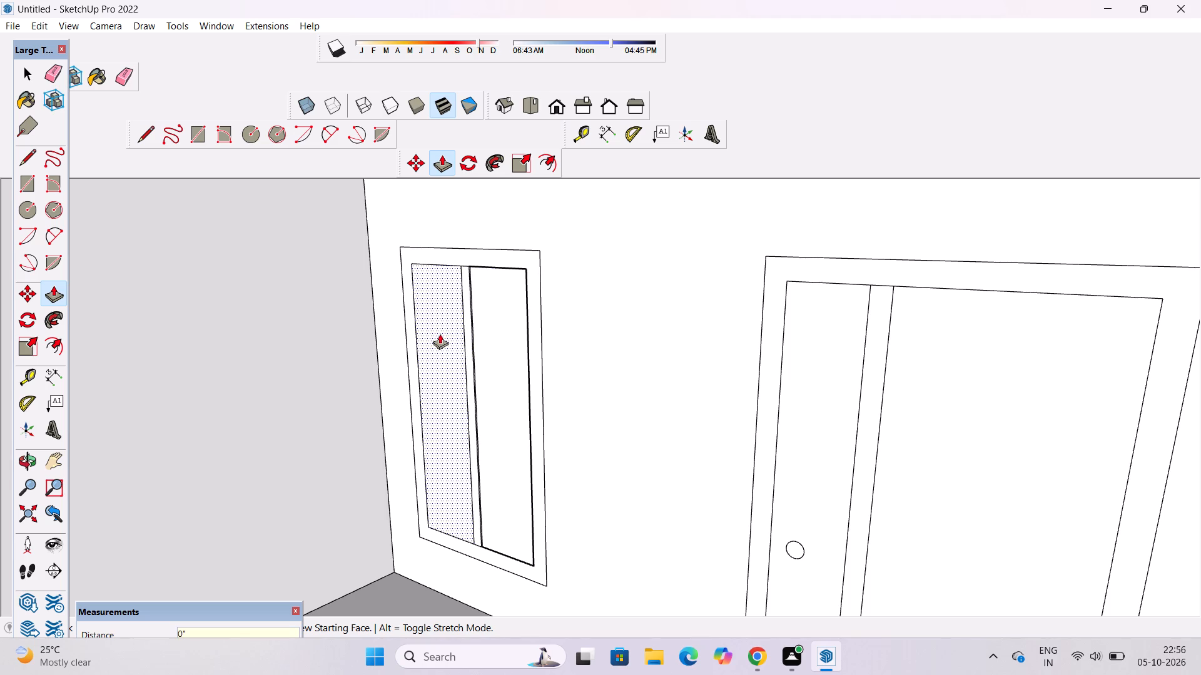
{"action": "left_click", "coordinate": [506, 347]}
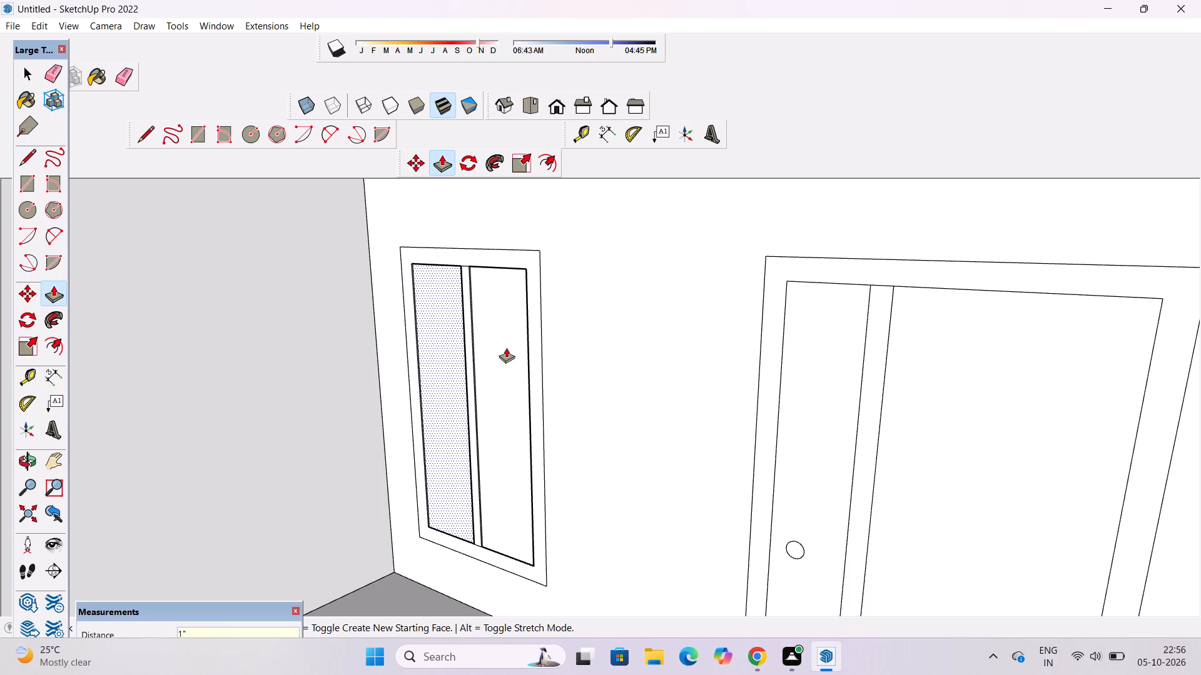
Examine the two-pane window's pane depth up close, and look over the building's front and upper floors.
{"action": "key", "text": "o"}
{"action": "scroll", "coordinate": [500, 341], "scroll_direction": "down", "scroll_amount": 9}
{"action": "left_click_drag", "start_coordinate": [520, 421], "coordinate": [682, 432]}
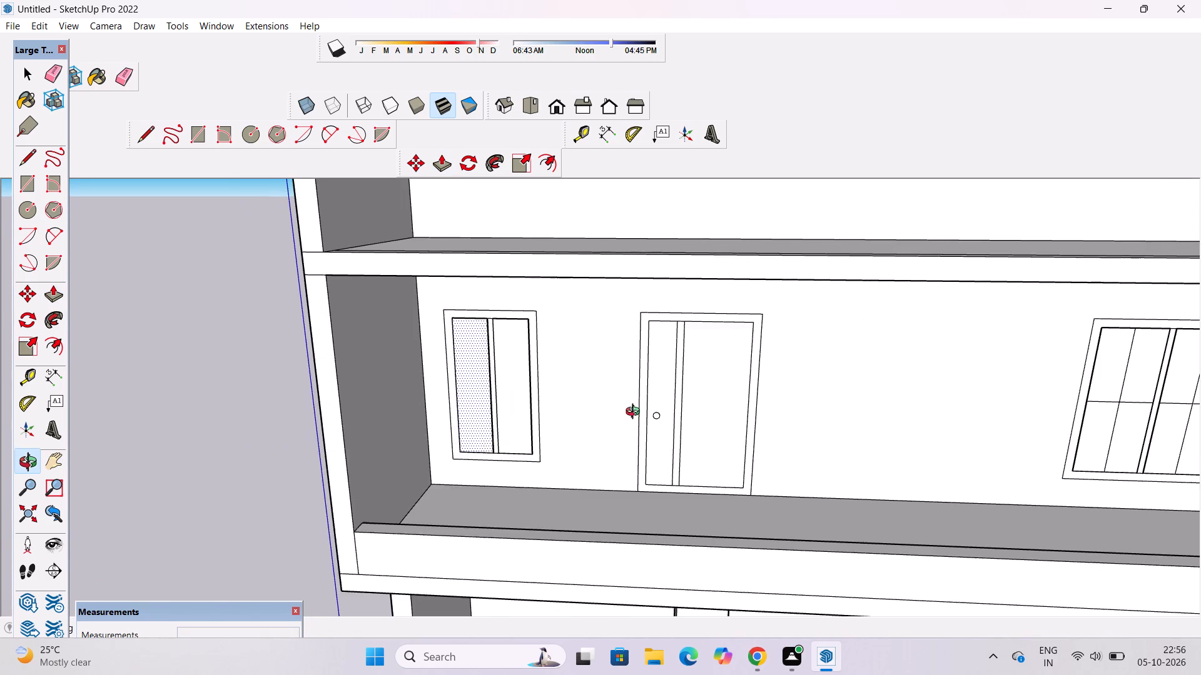
{"action": "scroll", "coordinate": [636, 413], "scroll_direction": "up", "scroll_amount": 1}
{"action": "left_click_drag", "start_coordinate": [589, 427], "coordinate": [582, 430], "text": "shift"}
{"action": "left_click_drag", "start_coordinate": [565, 424], "coordinate": [546, 351]}
{"action": "scroll", "coordinate": [520, 299], "scroll_direction": "up", "scroll_amount": 15}
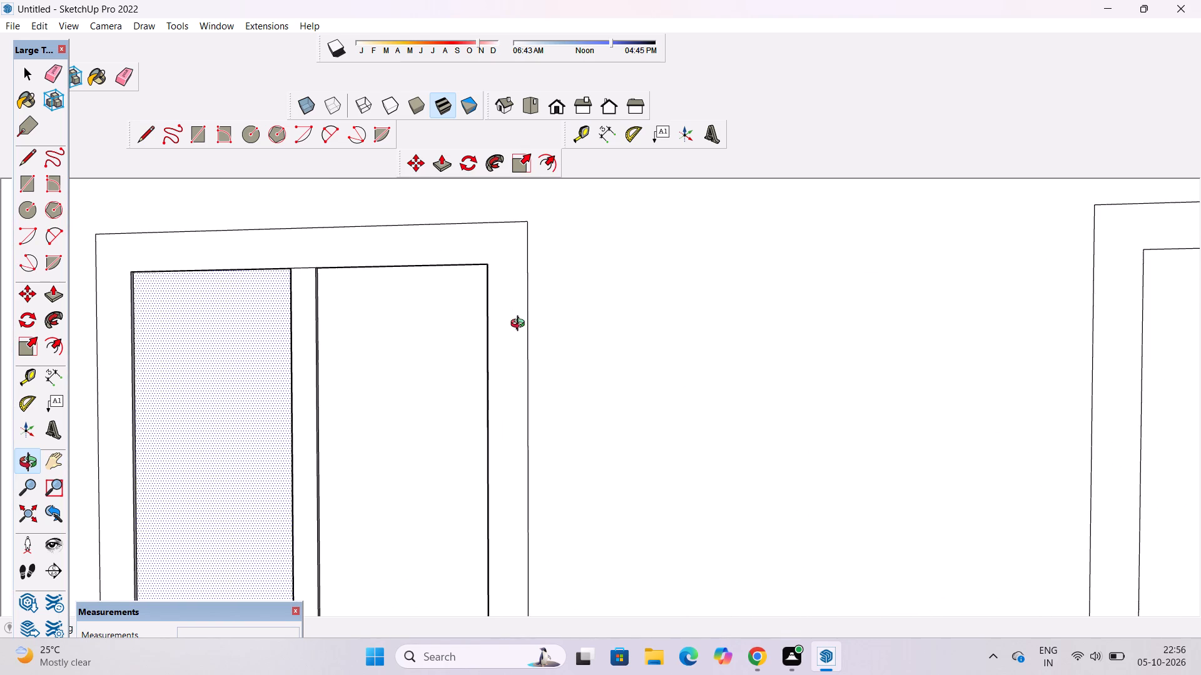
{"action": "left_click_drag", "start_coordinate": [520, 324], "coordinate": [479, 263]}
{"action": "scroll", "coordinate": [479, 263], "scroll_direction": "down", "scroll_amount": 6}
{"action": "left_click_drag", "start_coordinate": [500, 300], "coordinate": [529, 339]}
{"action": "scroll", "coordinate": [500, 316], "scroll_direction": "down", "scroll_amount": 6}
{"action": "left_click_drag", "start_coordinate": [477, 312], "coordinate": [499, 354]}
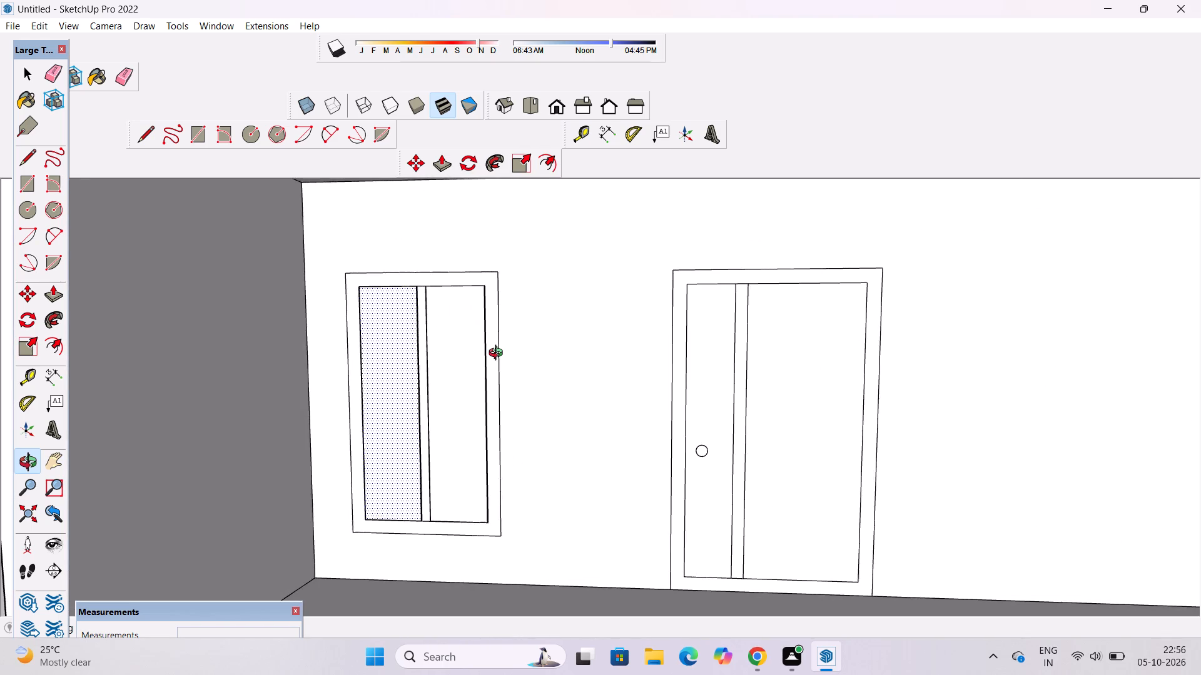
{"action": "scroll", "coordinate": [499, 353], "scroll_direction": "down", "scroll_amount": 6}
{"action": "left_click_drag", "start_coordinate": [519, 429], "coordinate": [482, 373], "text": "shift"}
{"action": "scroll", "coordinate": [479, 369], "scroll_direction": "down", "scroll_amount": 5, "text": "shift"}
{"action": "left_click_drag", "start_coordinate": [639, 417], "coordinate": [657, 452], "text": "shift"}
{"action": "scroll", "coordinate": [657, 453], "scroll_direction": "down", "scroll_amount": 5, "text": "shift"}
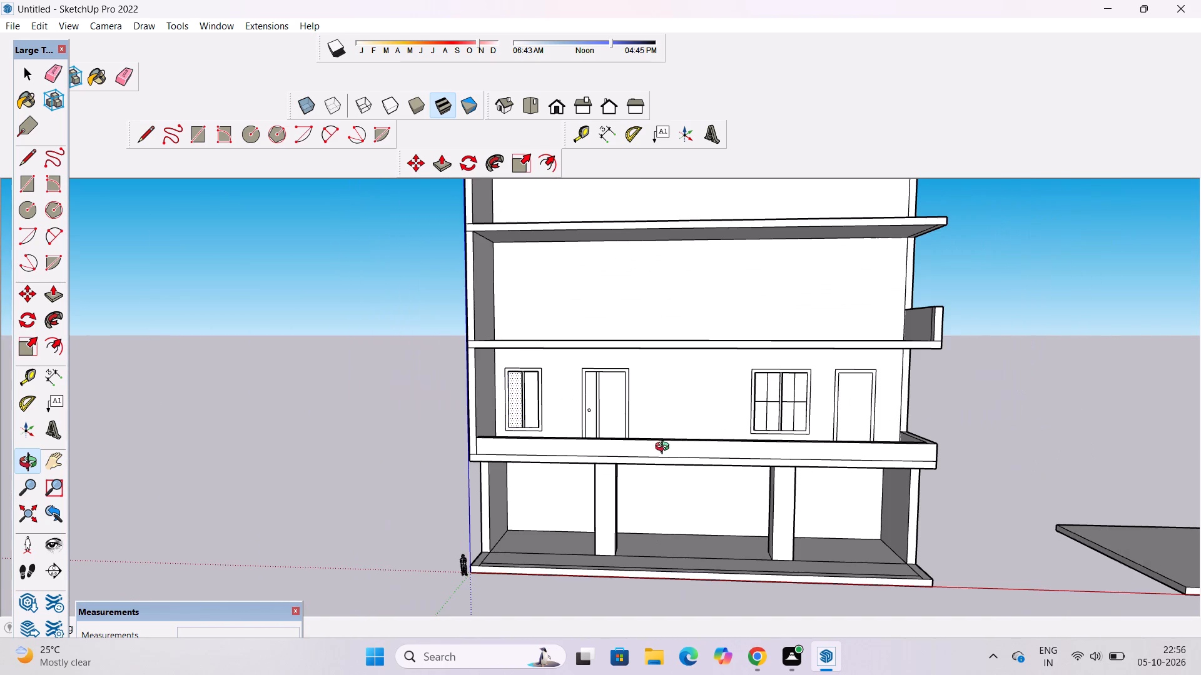
{"action": "left_click_drag", "start_coordinate": [707, 427], "coordinate": [709, 443], "text": "shift"}
{"action": "left_click_drag", "start_coordinate": [709, 444], "coordinate": [737, 461]}
{"action": "left_click_drag", "start_coordinate": [737, 462], "coordinate": [737, 501], "text": "shift"}
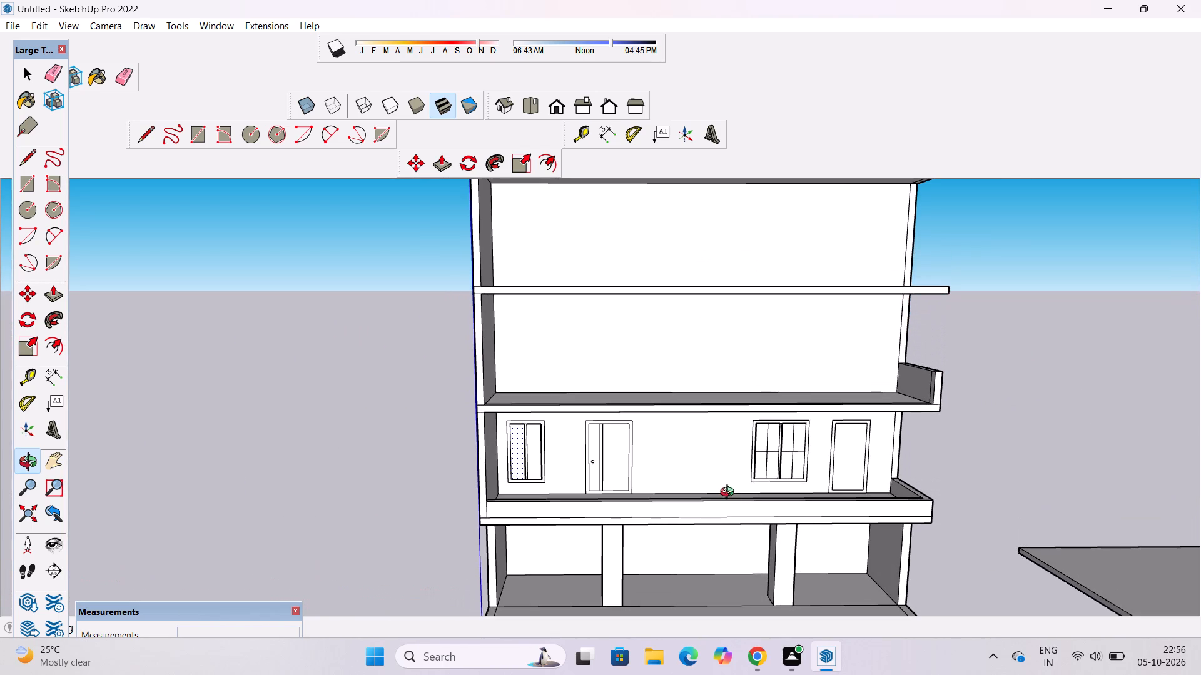
{"action": "scroll", "coordinate": [685, 439], "scroll_direction": "down", "scroll_amount": 1}
{"action": "left_click_drag", "start_coordinate": [685, 446], "coordinate": [697, 511], "text": "shift"}
{"action": "scroll", "coordinate": [580, 474], "scroll_direction": "up", "scroll_amount": 1, "text": "shift"}
{"action": "left_click_drag", "start_coordinate": [582, 477], "coordinate": [585, 498], "text": "shift"}
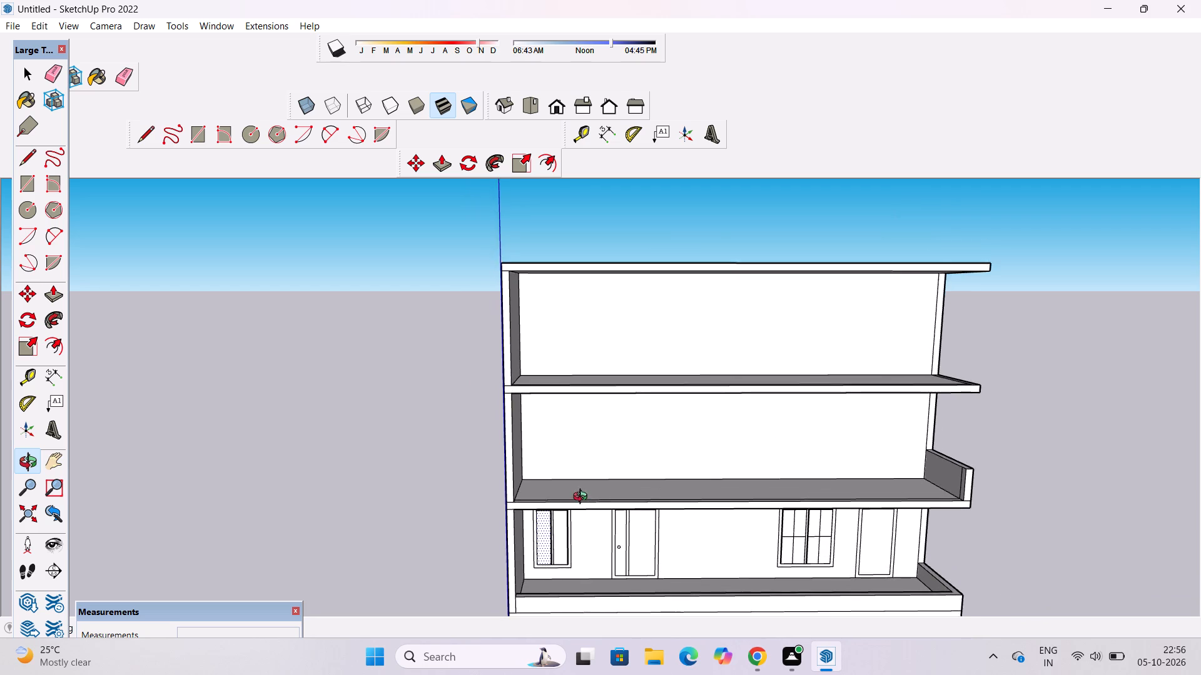
{"action": "left_click_drag", "start_coordinate": [582, 496], "coordinate": [572, 469]}
{"action": "left_click", "coordinate": [562, 462], "text": "shift"}
{"action": "left_click", "coordinate": [564, 473], "text": "shift"}
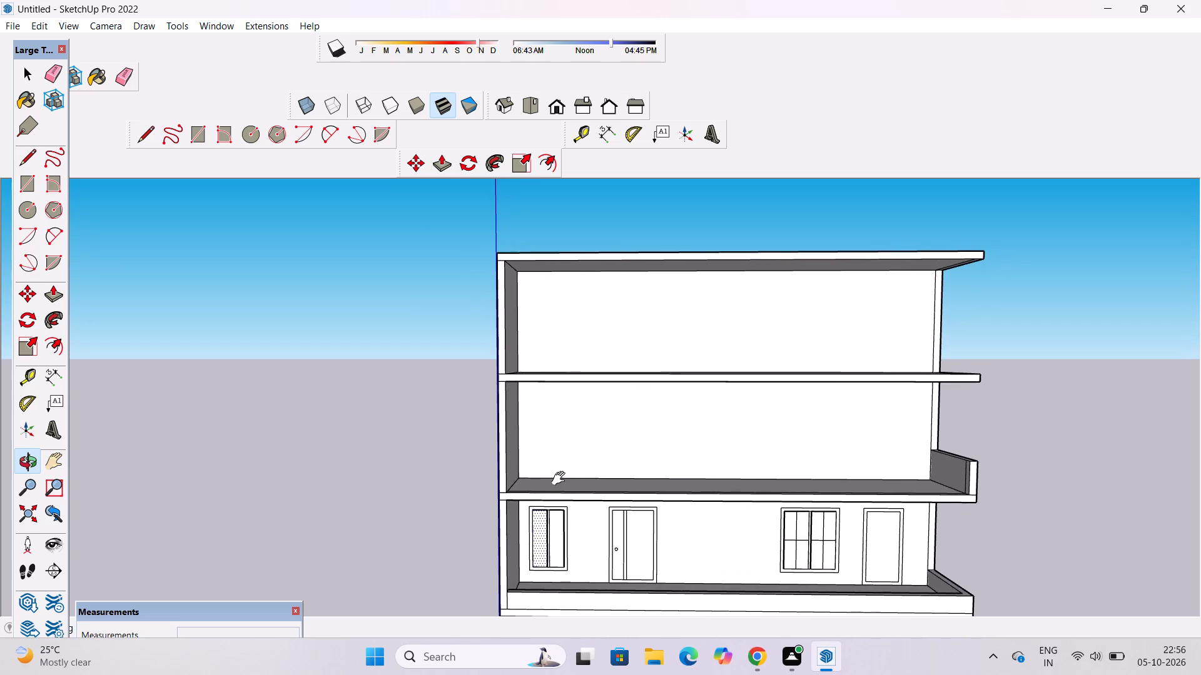
{"action": "left_click_drag", "start_coordinate": [560, 479], "coordinate": [548, 471], "text": "shift"}
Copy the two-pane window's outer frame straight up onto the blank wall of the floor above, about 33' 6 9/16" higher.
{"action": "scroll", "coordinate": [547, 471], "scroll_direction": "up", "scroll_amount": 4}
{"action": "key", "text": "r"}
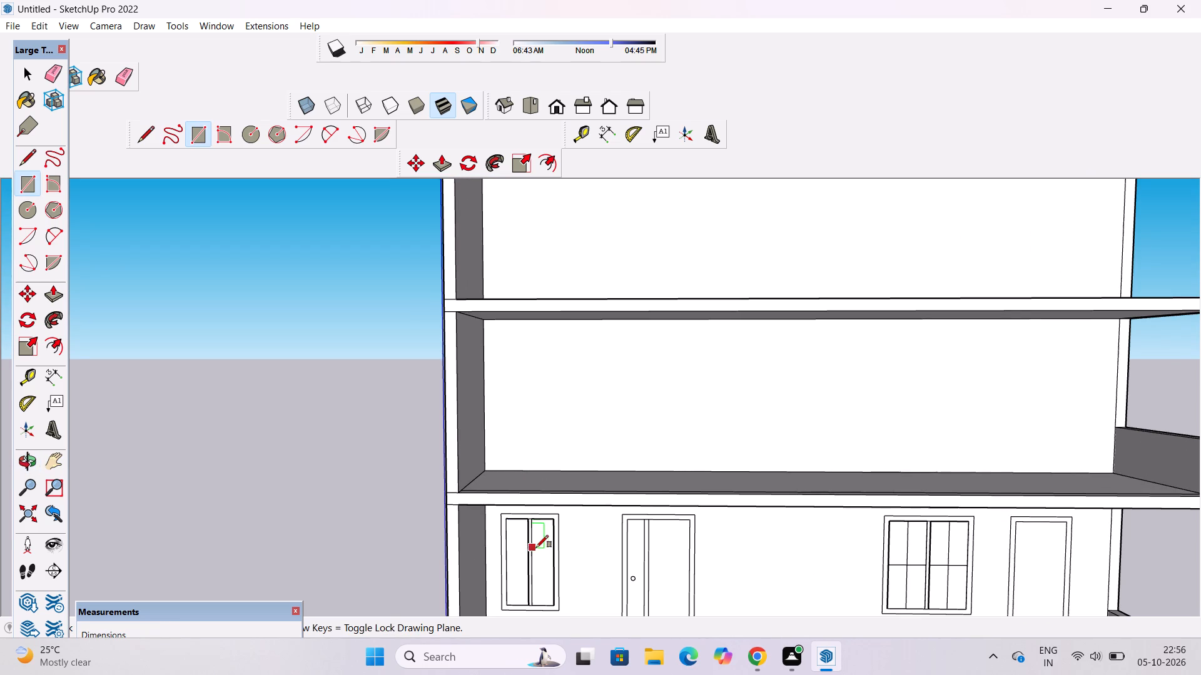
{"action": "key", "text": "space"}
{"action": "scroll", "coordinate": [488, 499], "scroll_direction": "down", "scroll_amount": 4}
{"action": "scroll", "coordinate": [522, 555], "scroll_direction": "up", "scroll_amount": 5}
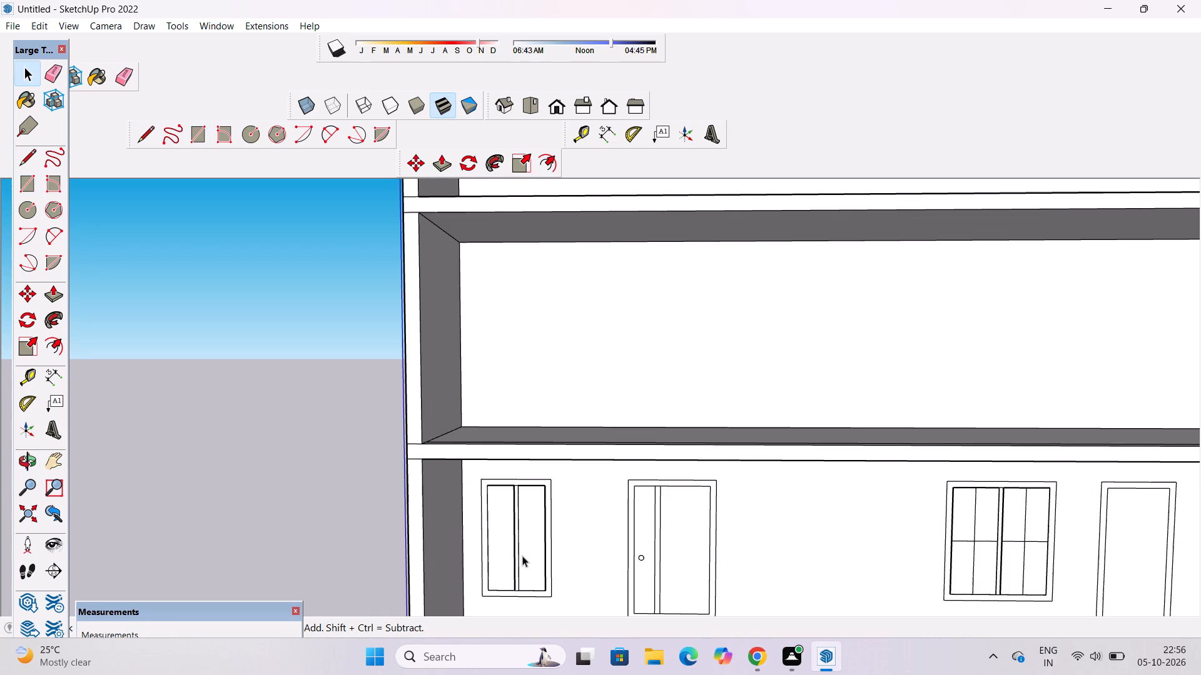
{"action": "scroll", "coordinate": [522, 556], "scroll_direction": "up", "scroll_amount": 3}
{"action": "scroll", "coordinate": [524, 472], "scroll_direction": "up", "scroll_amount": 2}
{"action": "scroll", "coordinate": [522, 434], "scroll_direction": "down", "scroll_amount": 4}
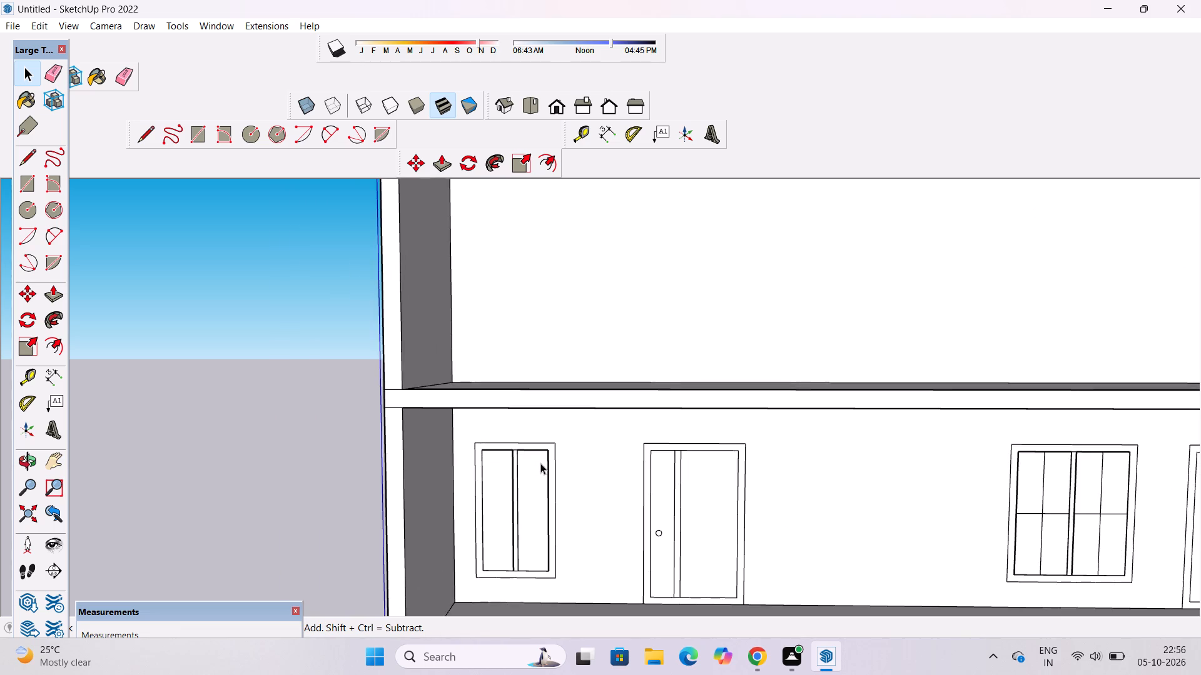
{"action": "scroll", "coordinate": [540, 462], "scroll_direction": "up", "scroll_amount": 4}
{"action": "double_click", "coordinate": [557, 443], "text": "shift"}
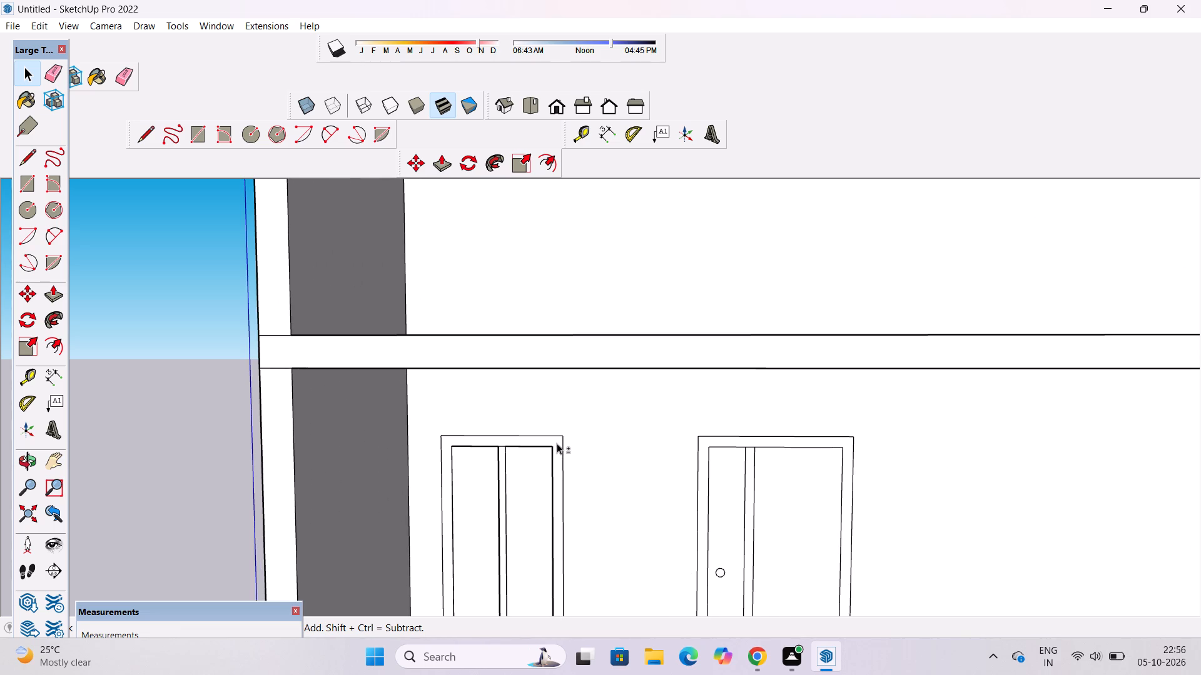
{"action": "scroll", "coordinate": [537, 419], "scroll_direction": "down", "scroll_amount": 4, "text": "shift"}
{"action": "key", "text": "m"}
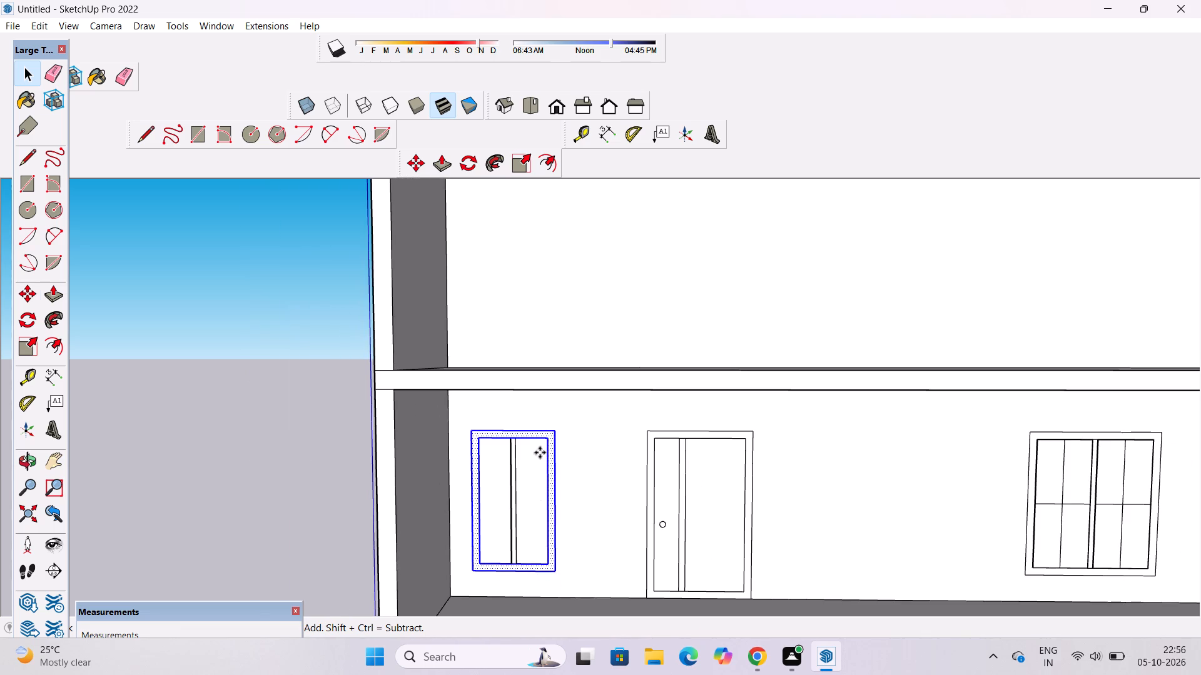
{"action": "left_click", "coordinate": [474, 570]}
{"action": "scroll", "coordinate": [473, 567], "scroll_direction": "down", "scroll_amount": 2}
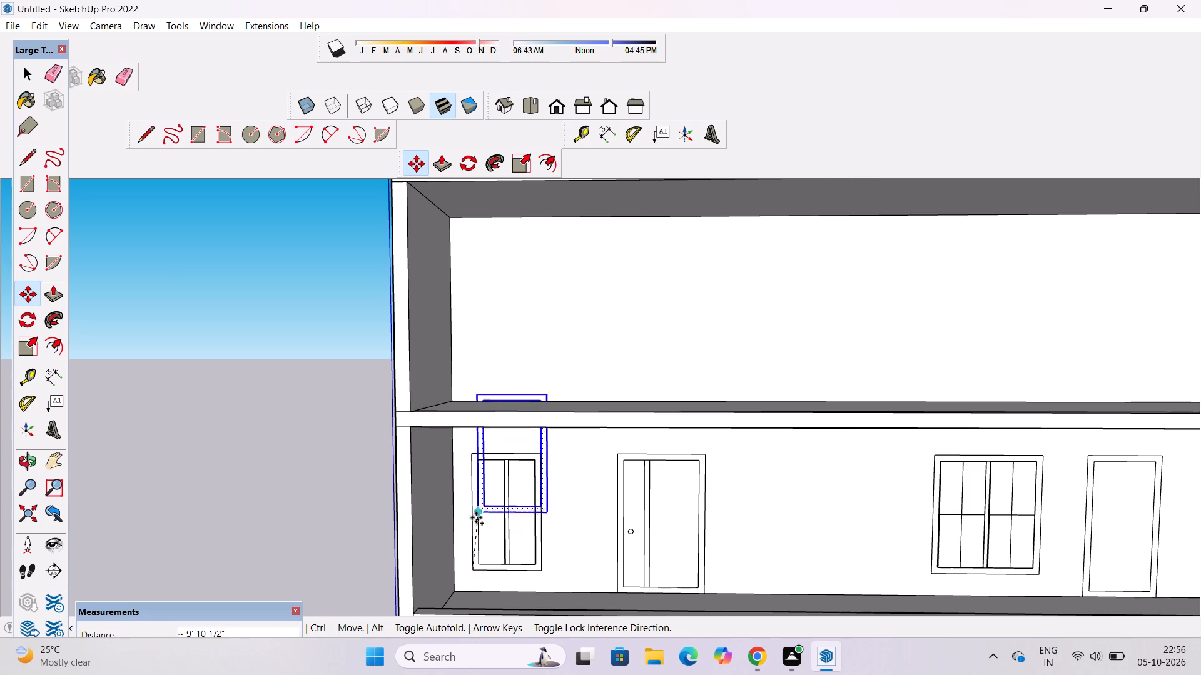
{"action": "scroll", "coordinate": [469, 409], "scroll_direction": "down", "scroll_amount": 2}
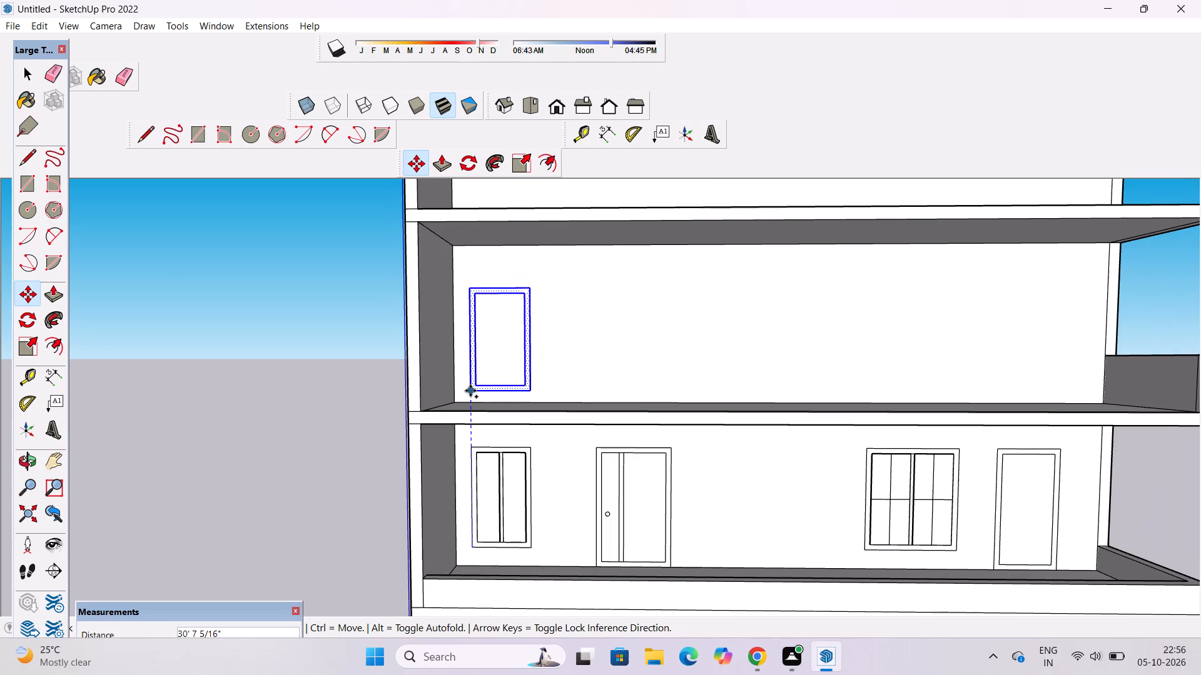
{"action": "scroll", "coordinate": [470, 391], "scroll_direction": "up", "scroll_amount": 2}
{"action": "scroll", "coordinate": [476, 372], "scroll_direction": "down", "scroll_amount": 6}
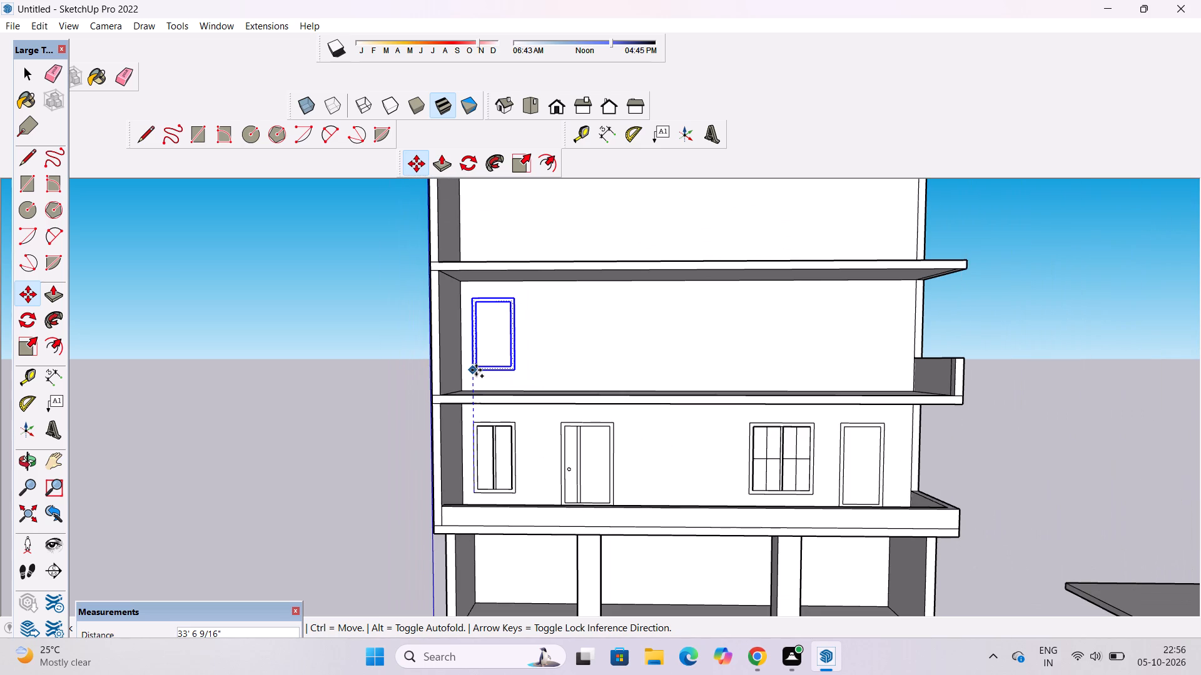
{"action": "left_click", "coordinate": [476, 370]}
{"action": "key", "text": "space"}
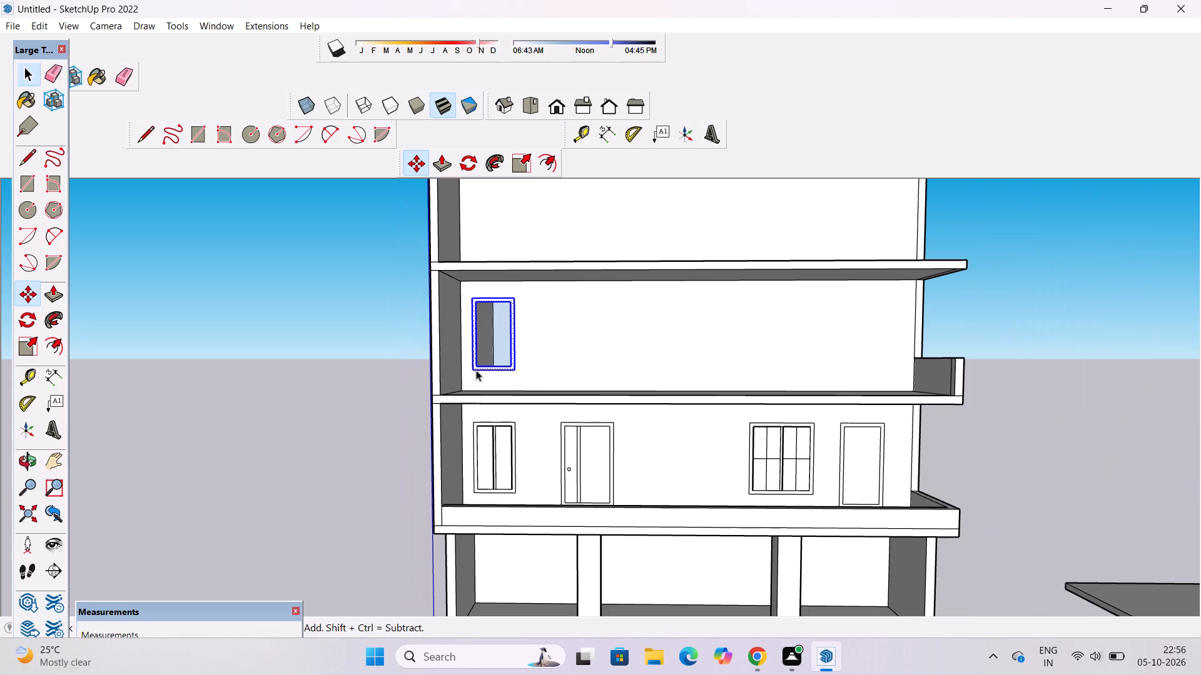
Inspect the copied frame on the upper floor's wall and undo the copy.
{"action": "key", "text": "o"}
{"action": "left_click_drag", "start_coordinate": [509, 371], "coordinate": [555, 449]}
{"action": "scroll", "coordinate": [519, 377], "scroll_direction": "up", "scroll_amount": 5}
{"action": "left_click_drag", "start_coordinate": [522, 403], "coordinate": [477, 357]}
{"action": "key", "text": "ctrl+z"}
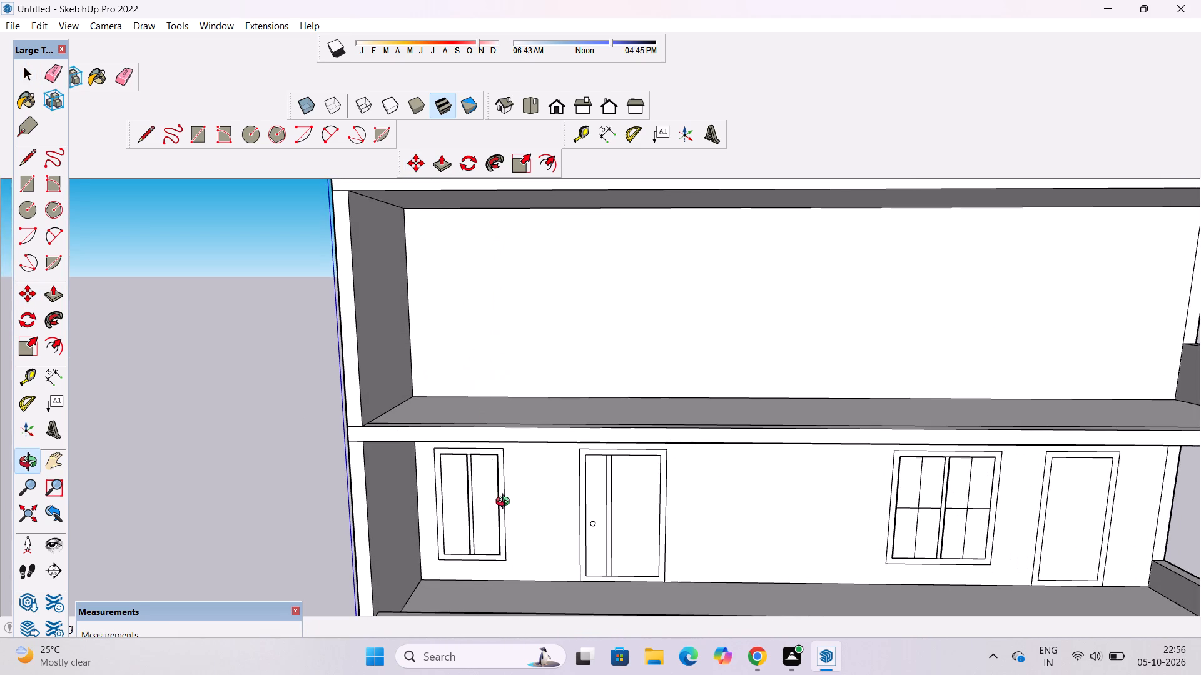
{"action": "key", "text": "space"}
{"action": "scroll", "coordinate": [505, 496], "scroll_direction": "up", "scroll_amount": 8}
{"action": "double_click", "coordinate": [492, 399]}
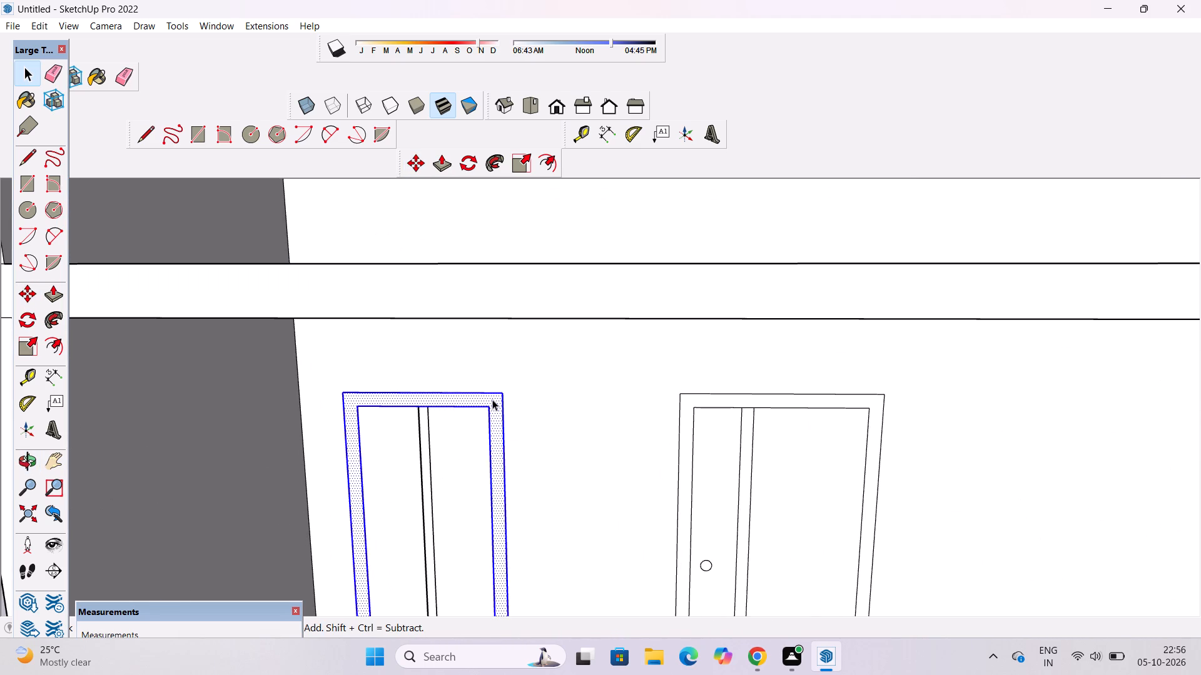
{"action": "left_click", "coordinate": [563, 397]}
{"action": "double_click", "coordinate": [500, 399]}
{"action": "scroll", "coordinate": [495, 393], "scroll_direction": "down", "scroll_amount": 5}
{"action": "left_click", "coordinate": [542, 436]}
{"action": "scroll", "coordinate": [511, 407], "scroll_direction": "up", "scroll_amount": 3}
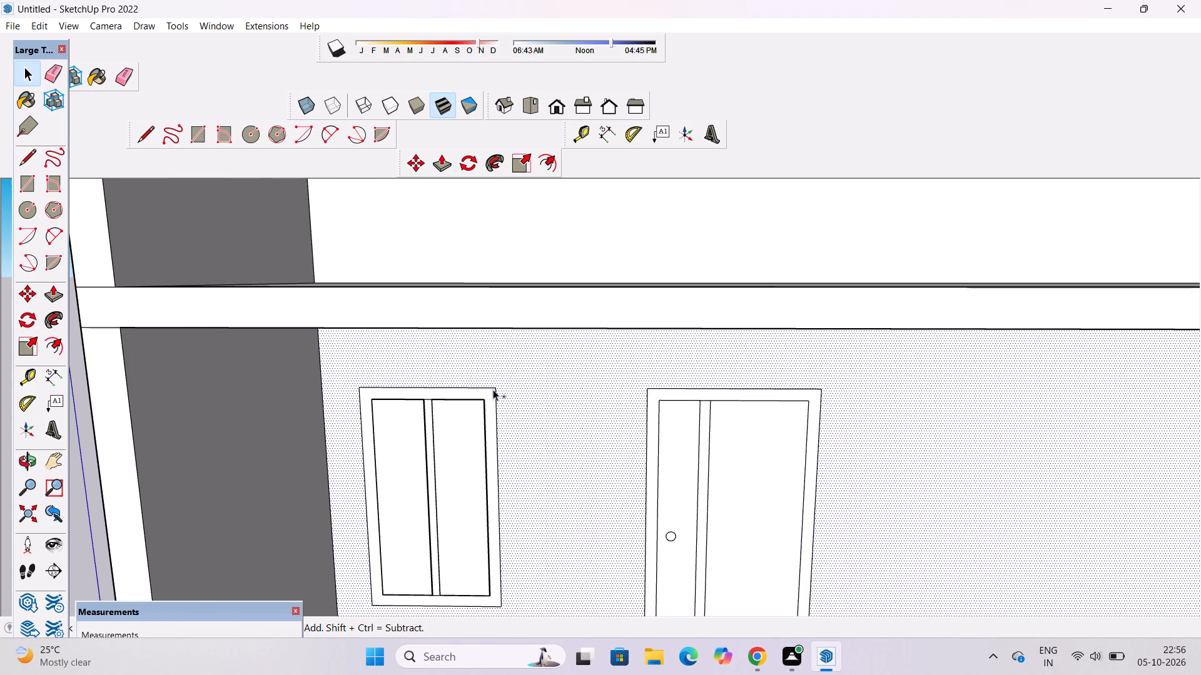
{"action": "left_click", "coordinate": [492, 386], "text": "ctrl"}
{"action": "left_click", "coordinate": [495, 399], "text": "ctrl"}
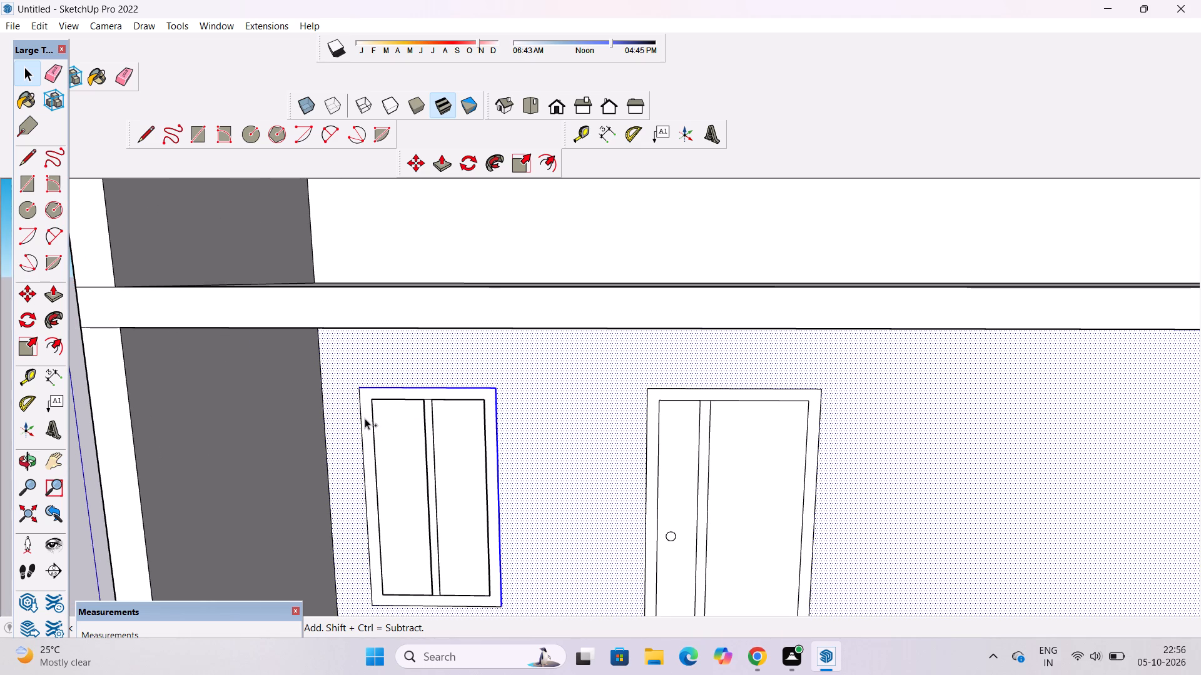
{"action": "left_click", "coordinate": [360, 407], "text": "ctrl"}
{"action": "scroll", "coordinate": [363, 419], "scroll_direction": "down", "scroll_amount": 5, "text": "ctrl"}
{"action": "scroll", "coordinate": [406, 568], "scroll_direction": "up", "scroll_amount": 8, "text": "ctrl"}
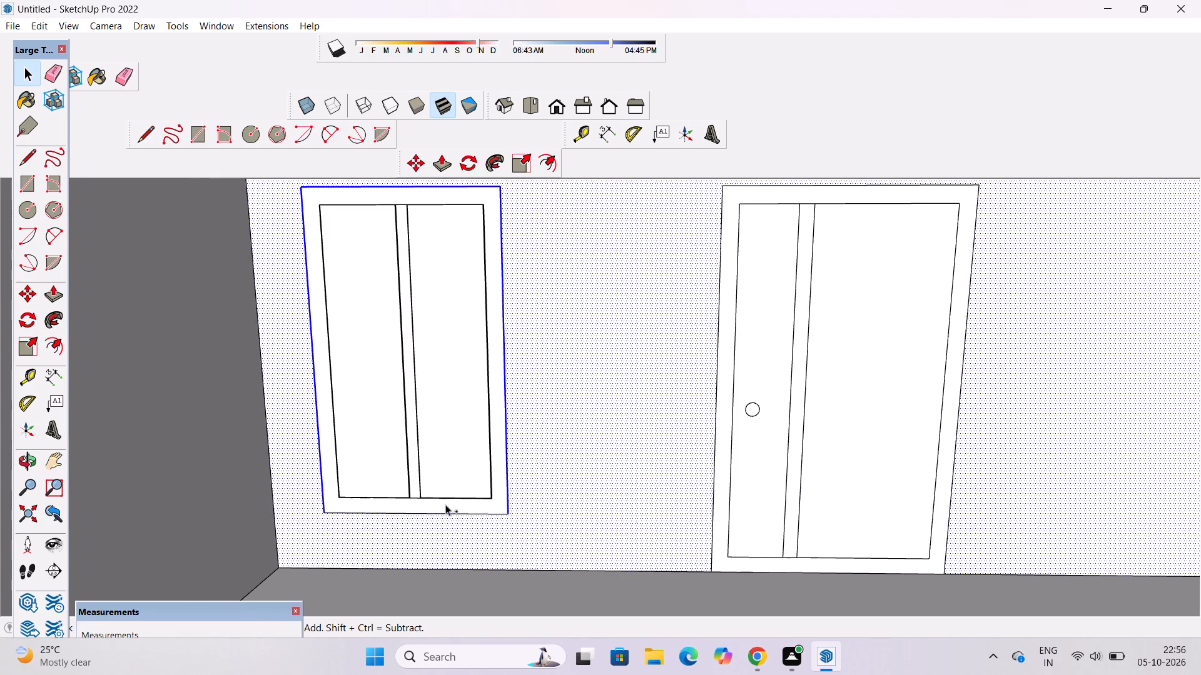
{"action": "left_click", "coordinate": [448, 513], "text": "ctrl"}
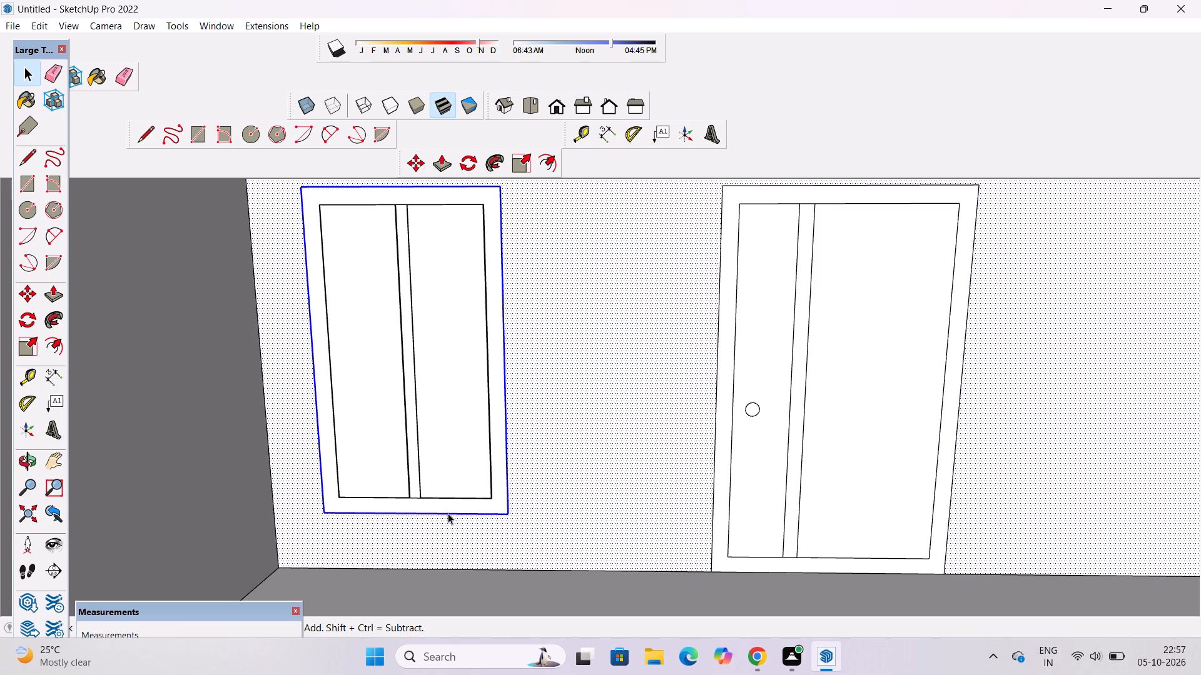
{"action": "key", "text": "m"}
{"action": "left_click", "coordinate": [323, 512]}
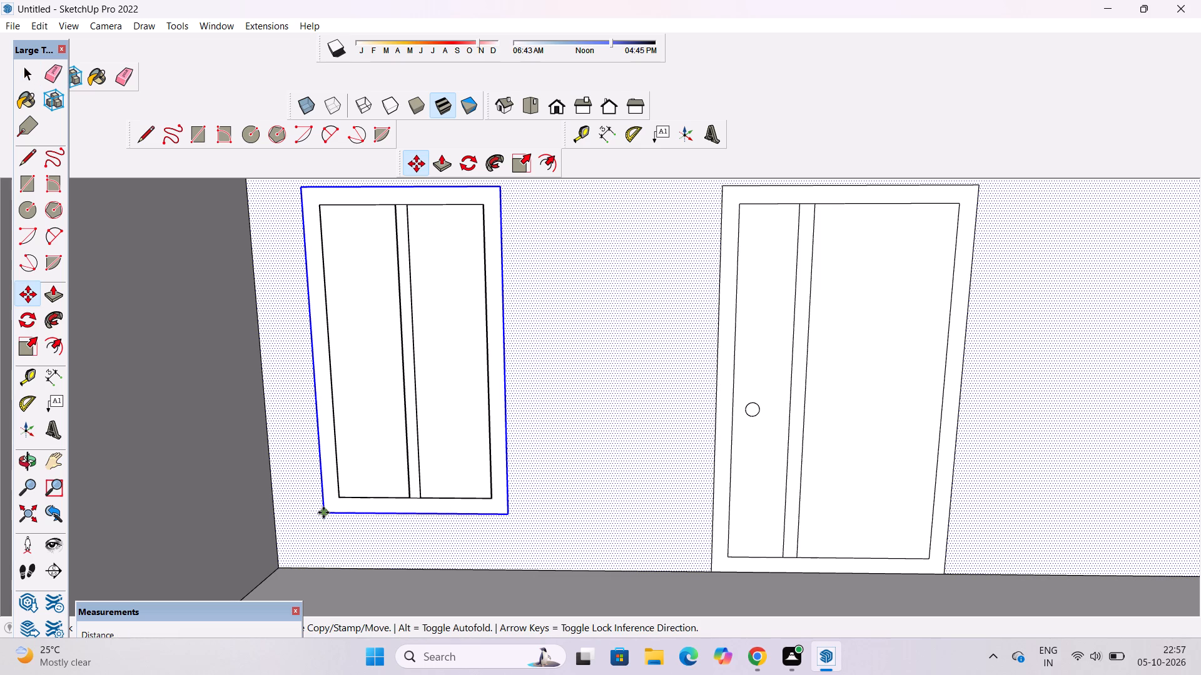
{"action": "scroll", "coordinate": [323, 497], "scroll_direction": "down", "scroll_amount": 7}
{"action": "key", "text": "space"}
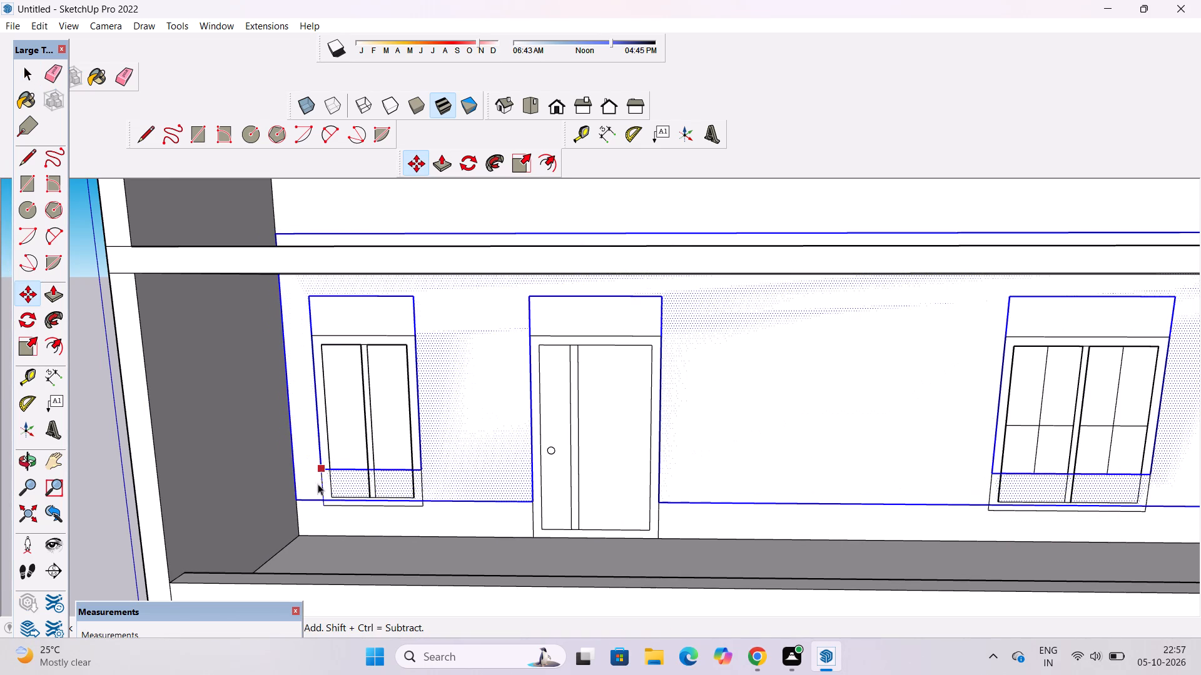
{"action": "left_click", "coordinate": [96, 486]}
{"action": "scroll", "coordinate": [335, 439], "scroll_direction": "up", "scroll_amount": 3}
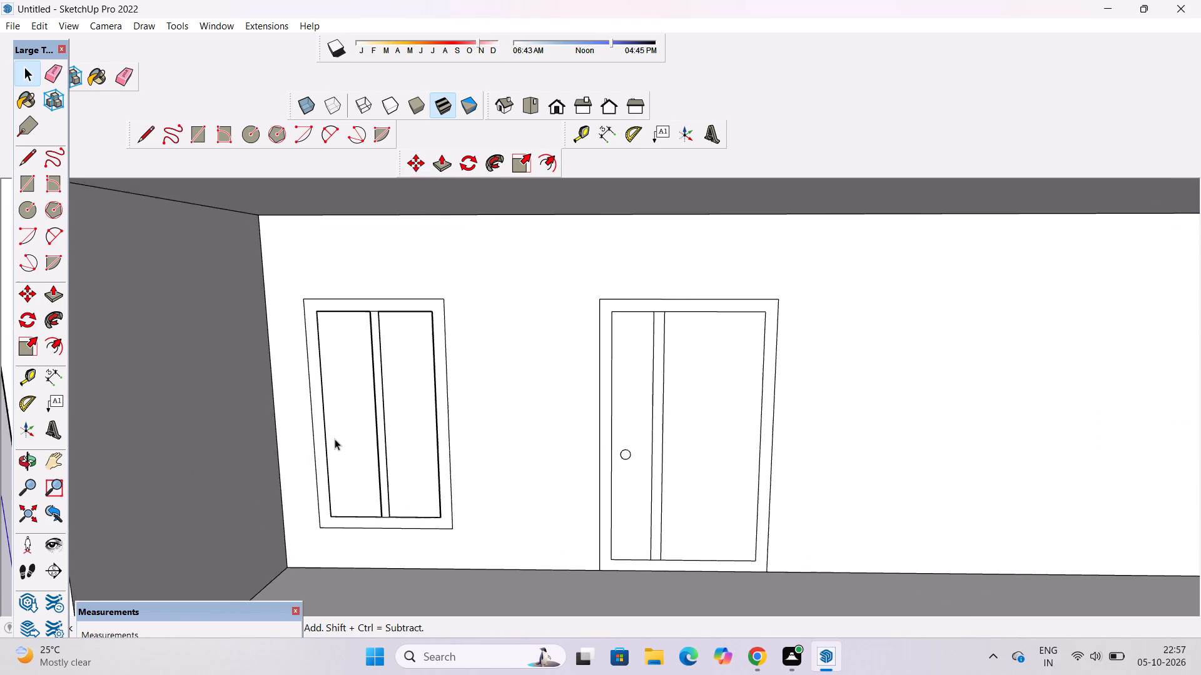
Copy the two-pane window's outer frame straight up onto the blank wall of the floor above, about 34' 2" higher.
{"action": "scroll", "coordinate": [335, 439], "scroll_direction": "up", "scroll_amount": 5}
{"action": "left_click", "coordinate": [304, 429], "text": "shift"}
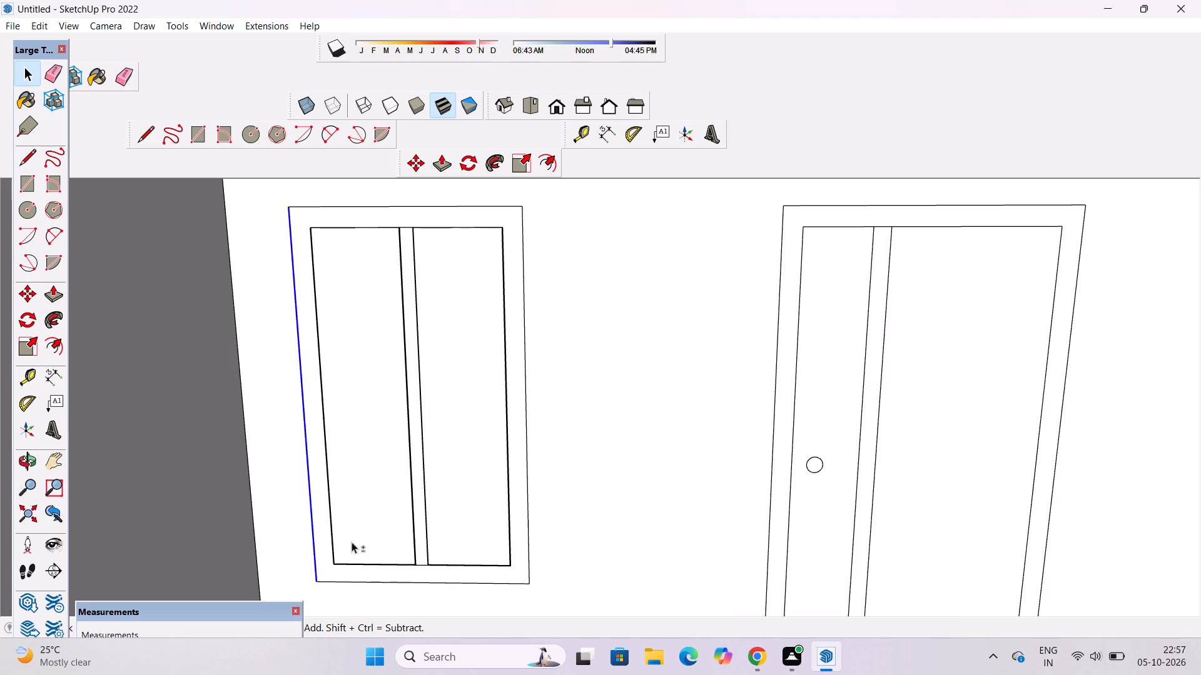
{"action": "left_click", "coordinate": [373, 584], "text": "shift"}
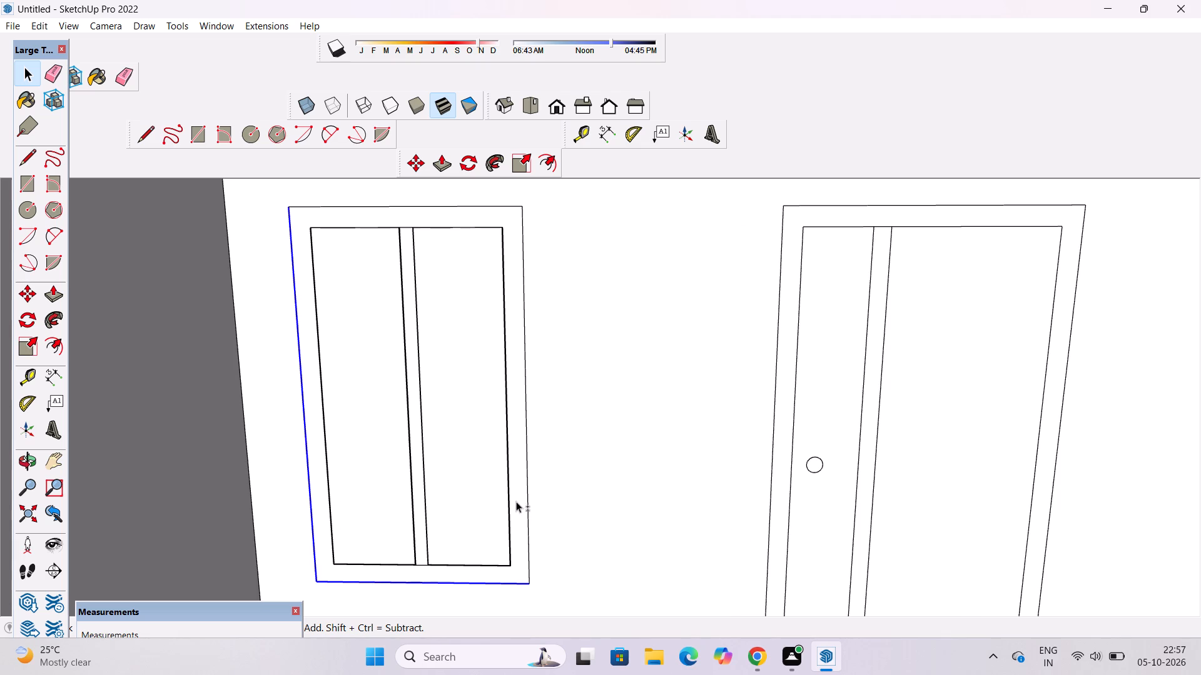
{"action": "left_click", "coordinate": [526, 477], "text": "shift"}
{"action": "scroll", "coordinate": [470, 471], "scroll_direction": "down", "scroll_amount": 4, "text": "shift"}
{"action": "scroll", "coordinate": [465, 289], "scroll_direction": "up", "scroll_amount": 4, "text": "shift"}
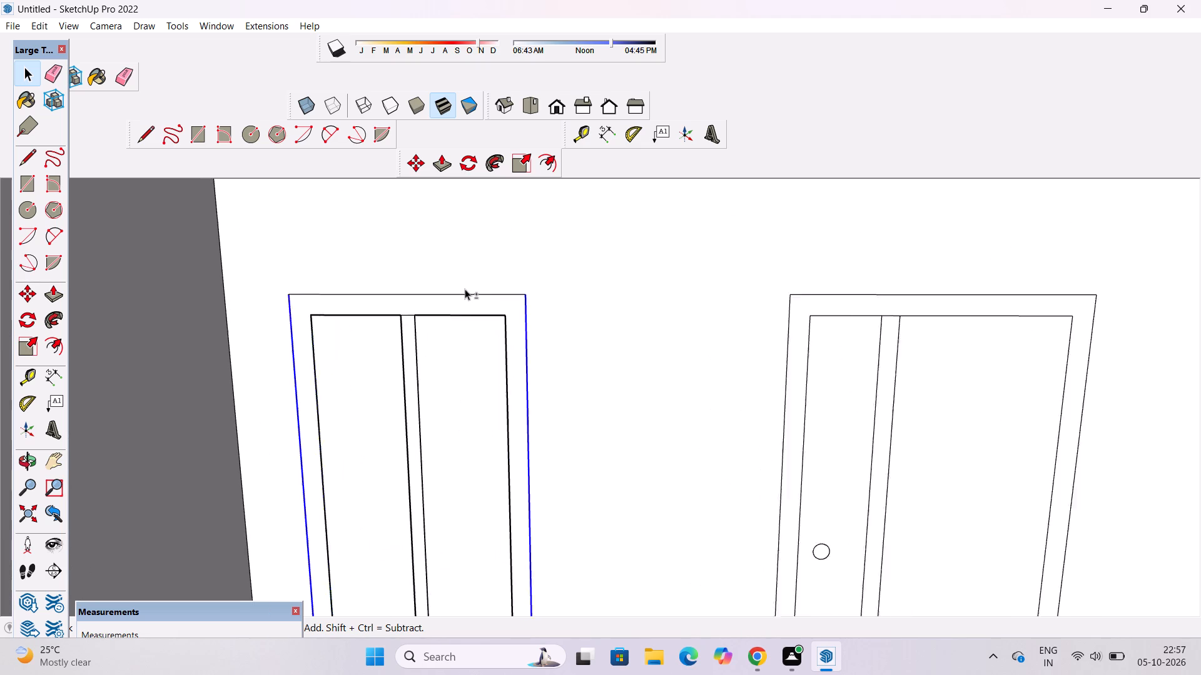
{"action": "scroll", "coordinate": [465, 289], "scroll_direction": "up", "scroll_amount": 1, "text": "shift"}
{"action": "left_click", "coordinate": [467, 295], "text": "shift"}
{"action": "scroll", "coordinate": [437, 277], "scroll_direction": "down", "scroll_amount": 6, "text": "shift"}
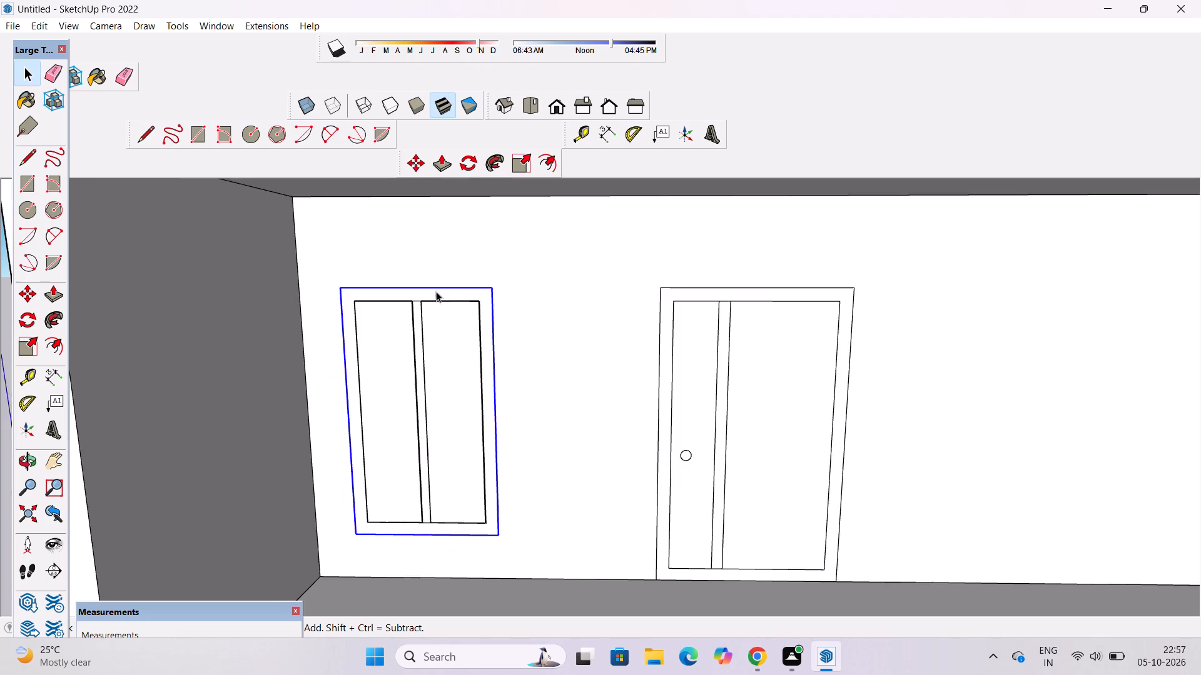
{"action": "scroll", "coordinate": [433, 309], "scroll_direction": "down", "scroll_amount": 3}
{"action": "key", "text": "m"}
{"action": "scroll", "coordinate": [376, 501], "scroll_direction": "up", "scroll_amount": 7}
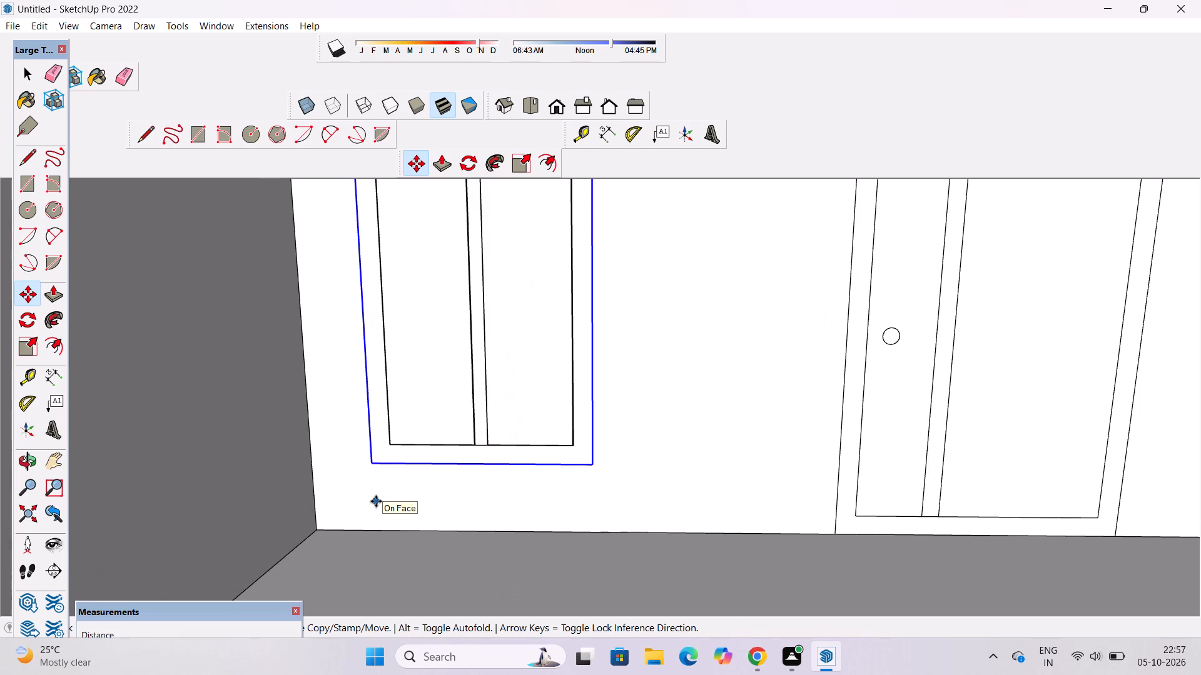
{"action": "left_click", "coordinate": [372, 464]}
{"action": "scroll", "coordinate": [372, 464], "scroll_direction": "down", "scroll_amount": 5}
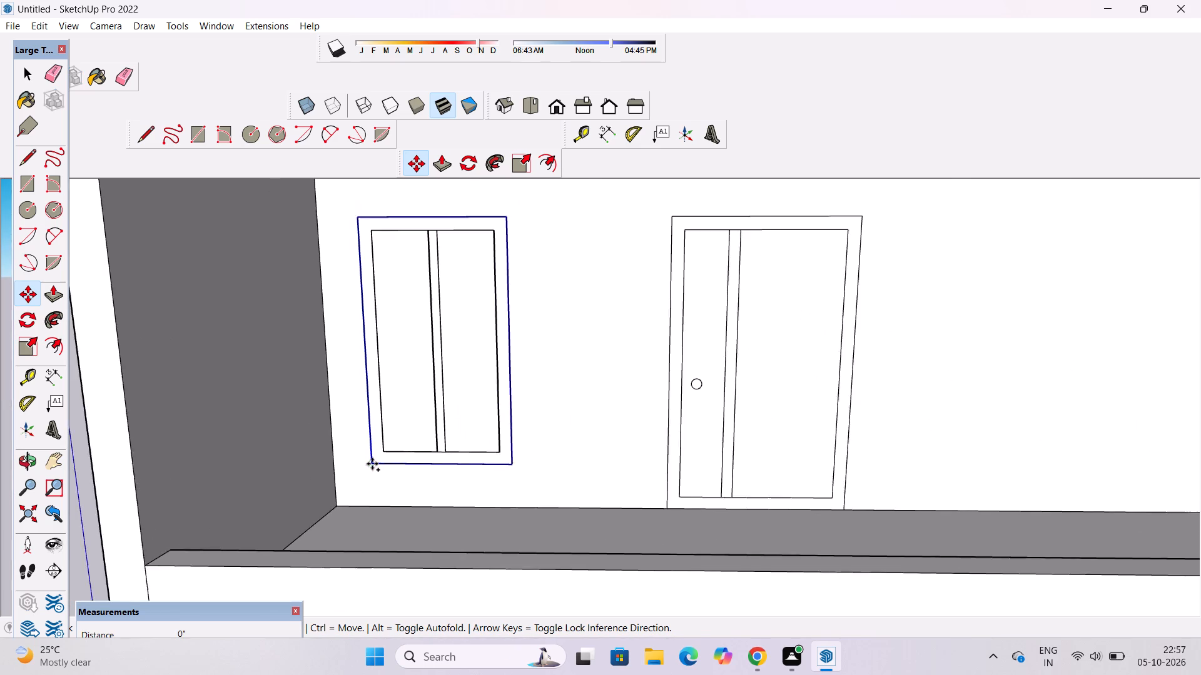
{"action": "scroll", "coordinate": [372, 464], "scroll_direction": "down", "scroll_amount": 12}
{"action": "scroll", "coordinate": [362, 347], "scroll_direction": "up", "scroll_amount": 5}
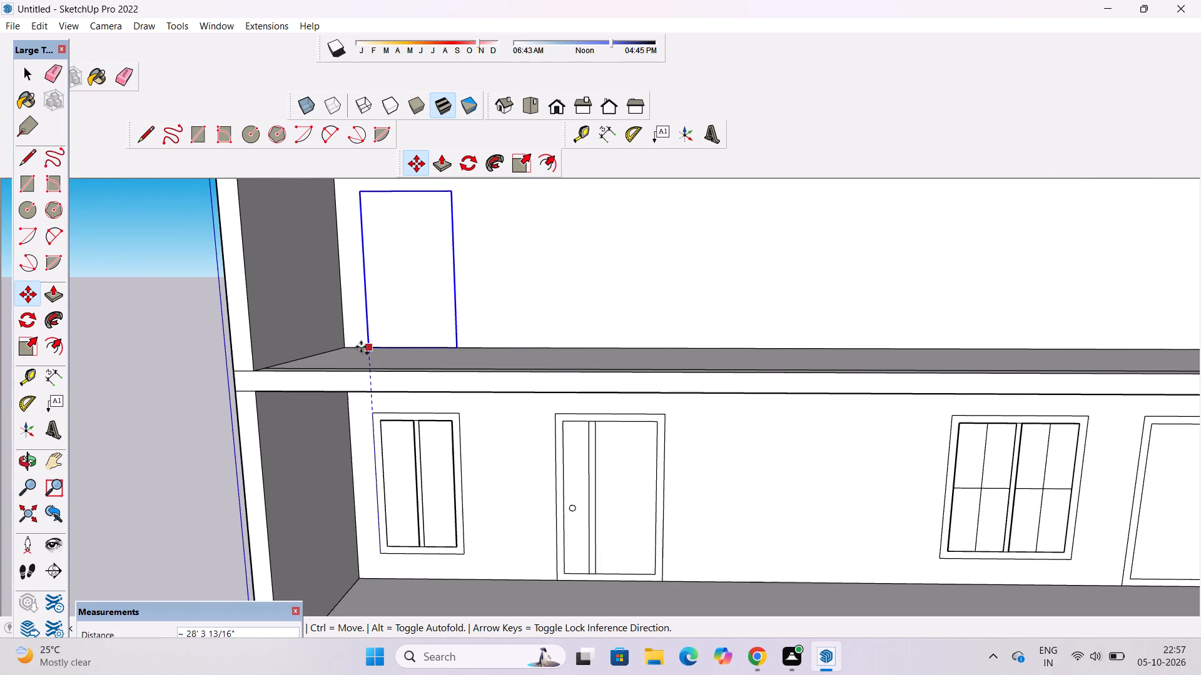
{"action": "scroll", "coordinate": [361, 347], "scroll_direction": "up", "scroll_amount": 1}
{"action": "scroll", "coordinate": [361, 346], "scroll_direction": "down", "scroll_amount": 6}
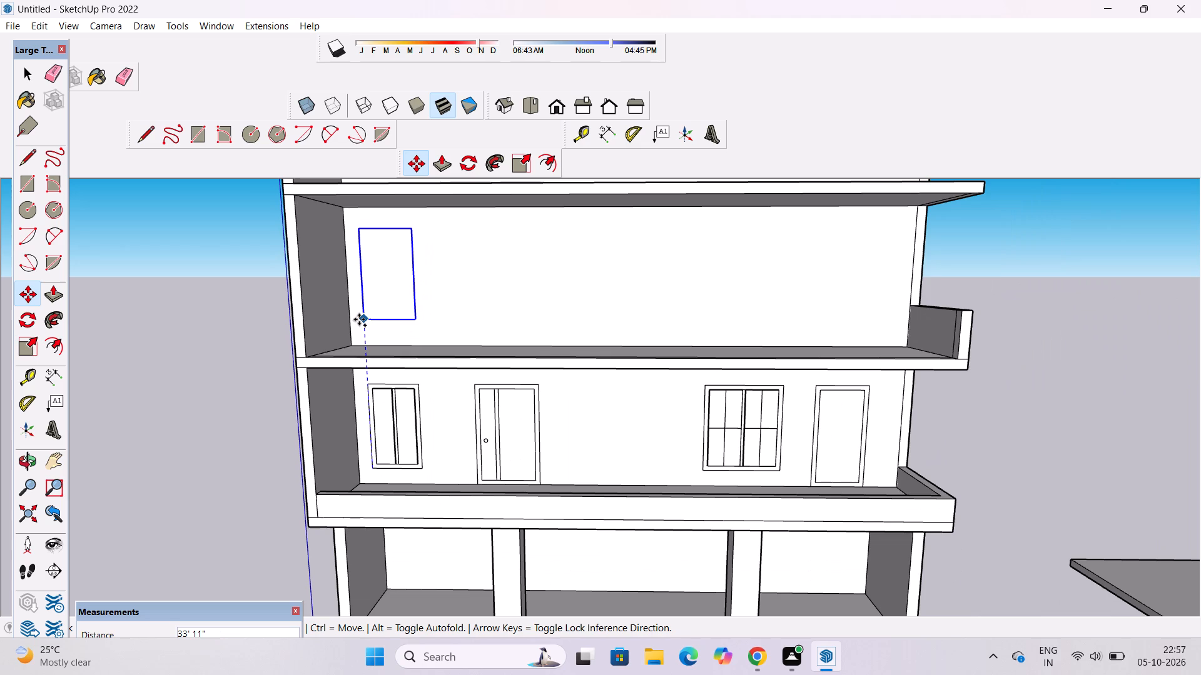
{"action": "left_click", "coordinate": [359, 319]}
{"action": "key", "text": "space"}
{"action": "left_click", "coordinate": [218, 369]}
Offset the copied window outline on the upper floor inward by 1' to form the frame's inner edge.
{"action": "key", "text": "o"}
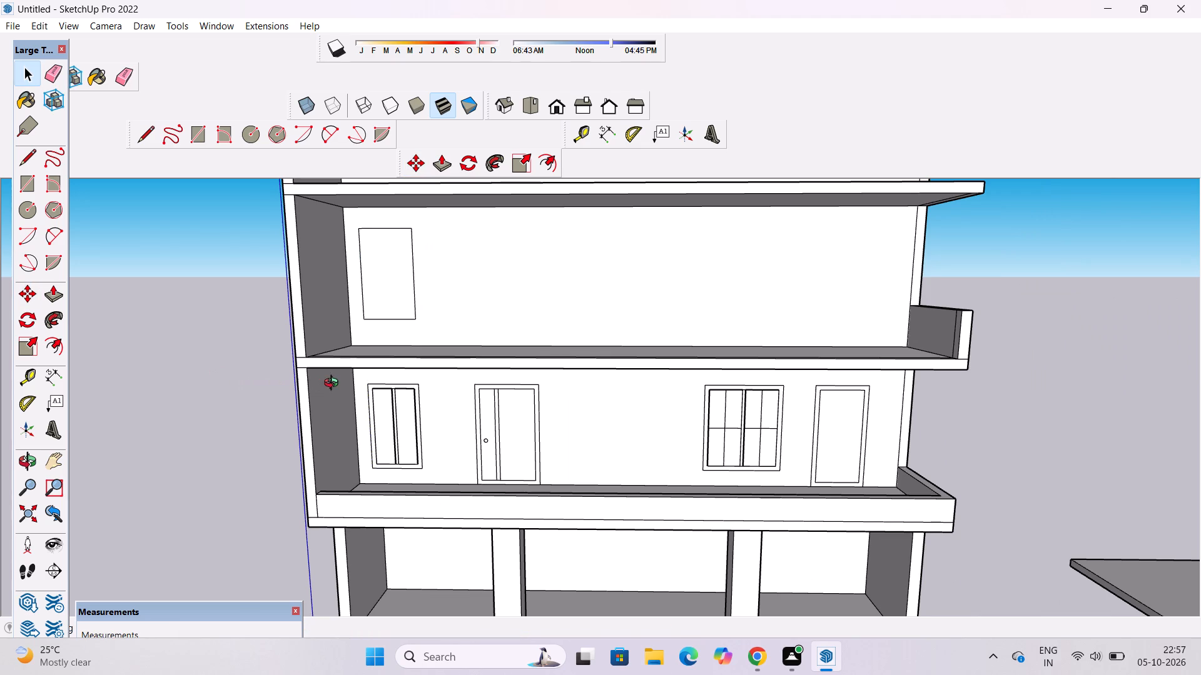
{"action": "left_click_drag", "start_coordinate": [370, 372], "coordinate": [387, 414], "text": "shift"}
{"action": "scroll", "coordinate": [397, 403], "scroll_direction": "up", "scroll_amount": 3}
{"action": "left_click_drag", "start_coordinate": [402, 398], "coordinate": [403, 369]}
{"action": "left_click_drag", "start_coordinate": [425, 357], "coordinate": [382, 409], "text": "shift"}
{"action": "scroll", "coordinate": [374, 403], "scroll_direction": "down", "scroll_amount": 4}
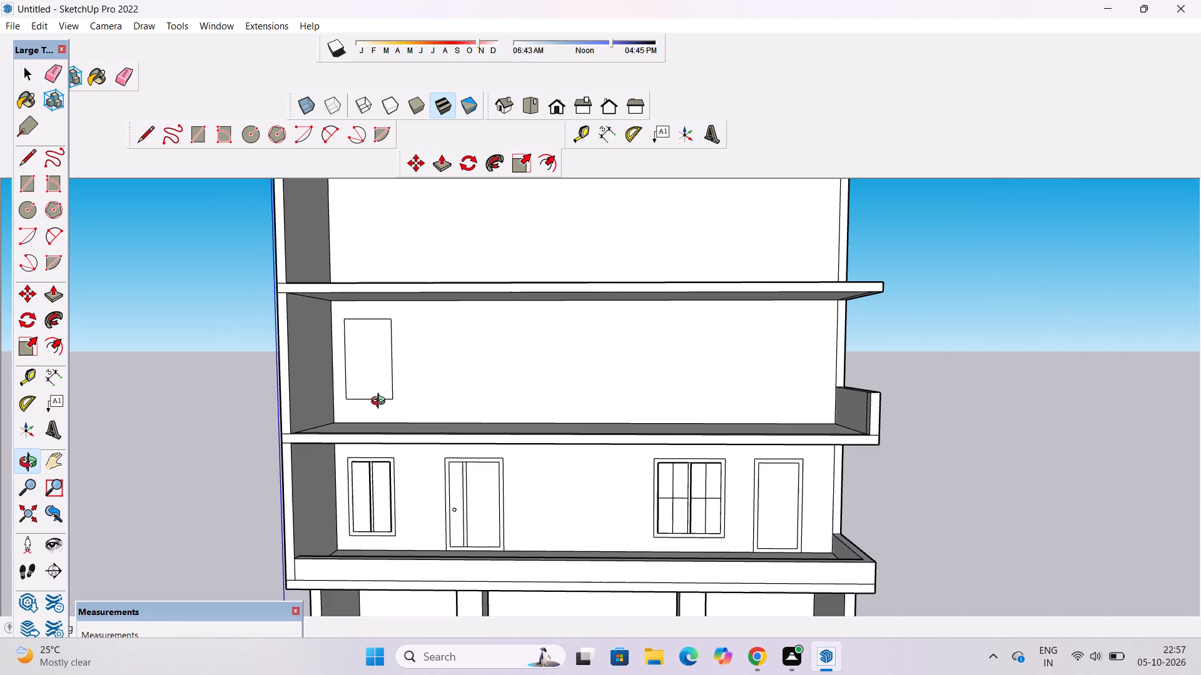
{"action": "left_click", "coordinate": [387, 404], "text": "shift"}
{"action": "left_click_drag", "start_coordinate": [380, 419], "coordinate": [377, 427]}
{"action": "scroll", "coordinate": [370, 416], "scroll_direction": "up", "scroll_amount": 2}
{"action": "double_click", "coordinate": [362, 412], "text": "shift"}
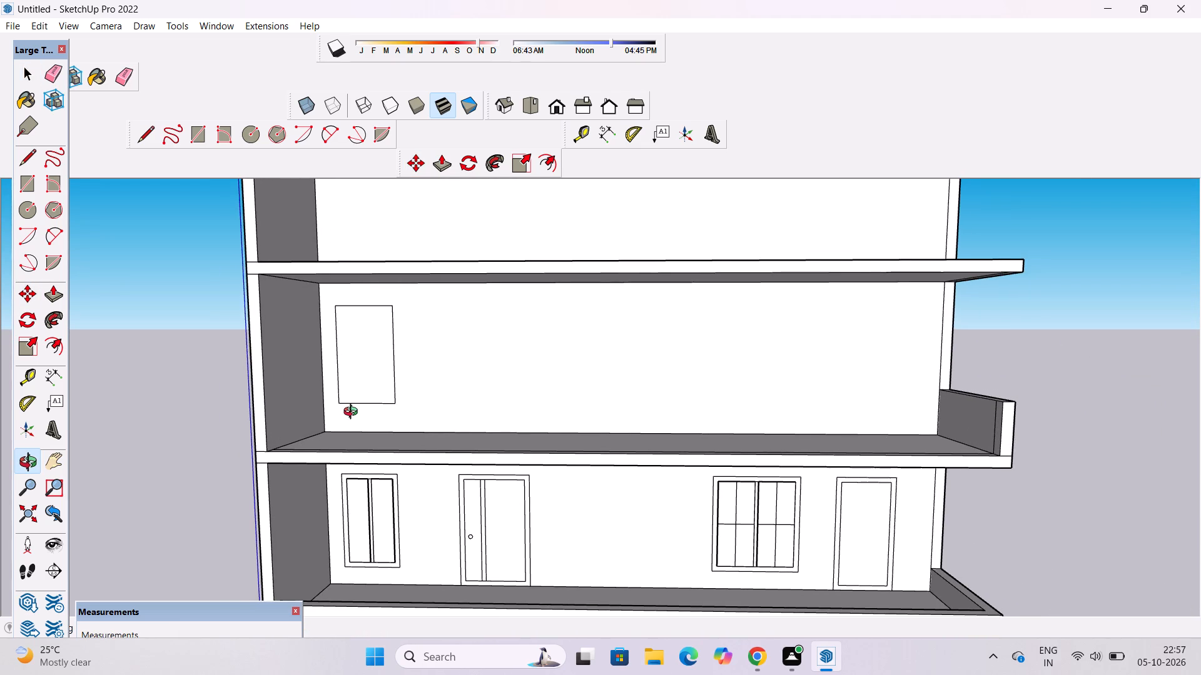
{"action": "type", "text": "of"}
{"action": "left_click", "coordinate": [370, 308]}
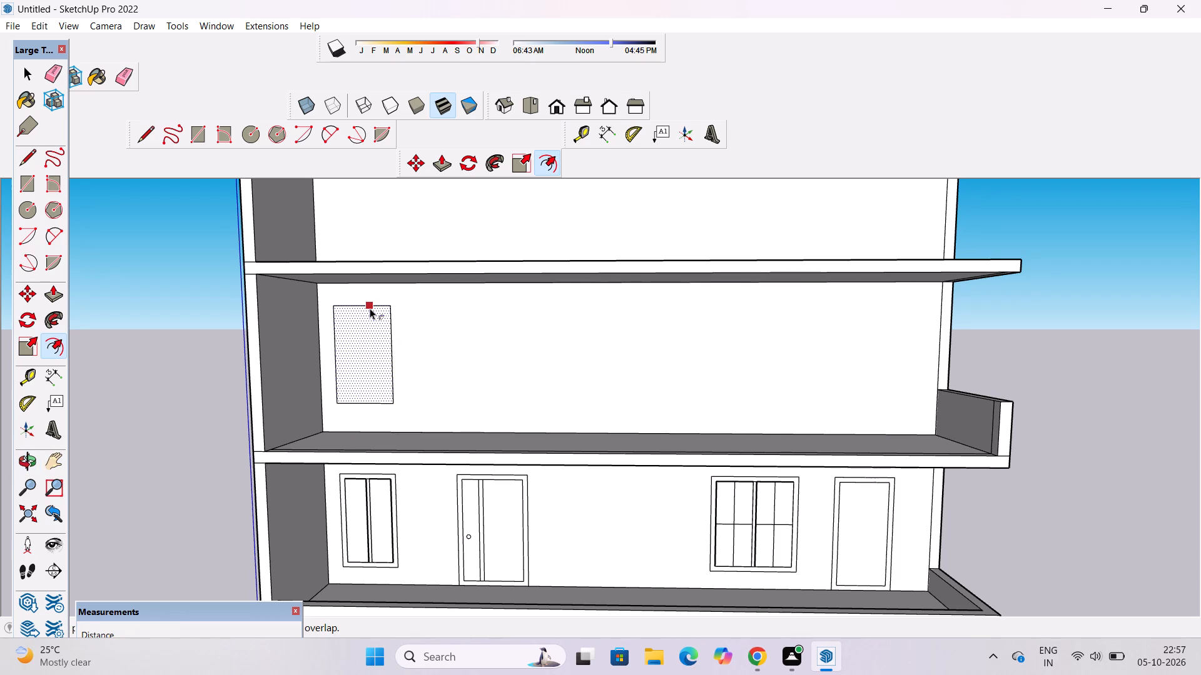
{"action": "type", "text": "1'"}
{"action": "key", "text": "Return"}
{"action": "scroll", "coordinate": [346, 329], "scroll_direction": "down", "scroll_amount": 3}
{"action": "scroll", "coordinate": [399, 347], "scroll_direction": "up", "scroll_amount": 3}
{"action": "scroll", "coordinate": [399, 349], "scroll_direction": "down", "scroll_amount": 1}
{"action": "key", "text": "space"}
Place a vertical guide through the middle of the upper window's inner frame, plus parallel guides 4" to either side of it.
{"action": "key", "text": "t"}
{"action": "scroll", "coordinate": [353, 386], "scroll_direction": "up", "scroll_amount": 6}
{"action": "scroll", "coordinate": [317, 326], "scroll_direction": "up", "scroll_amount": 1}
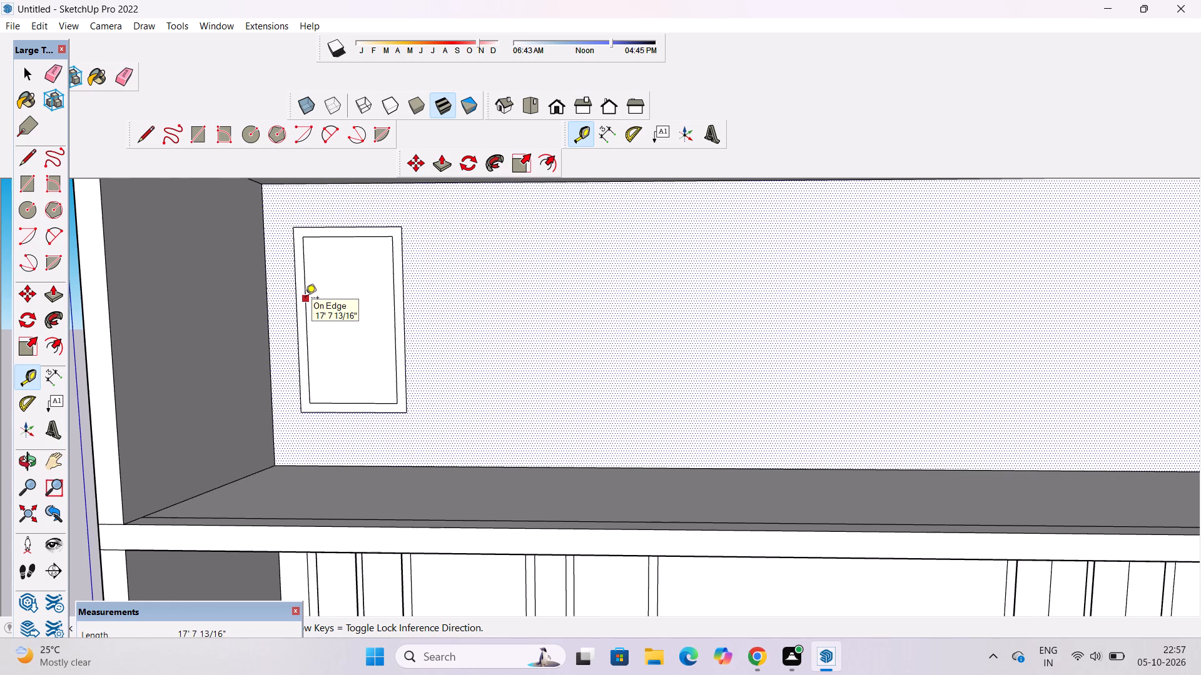
{"action": "scroll", "coordinate": [305, 299], "scroll_direction": "up", "scroll_amount": 2}
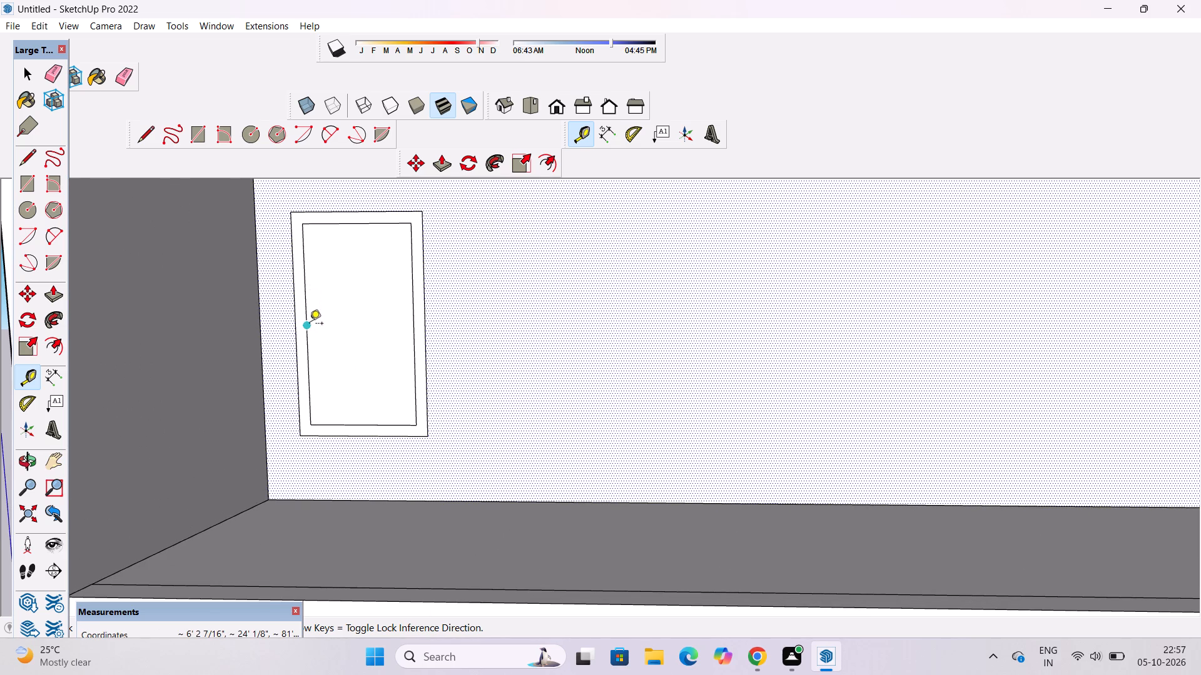
{"action": "left_click", "coordinate": [306, 326]}
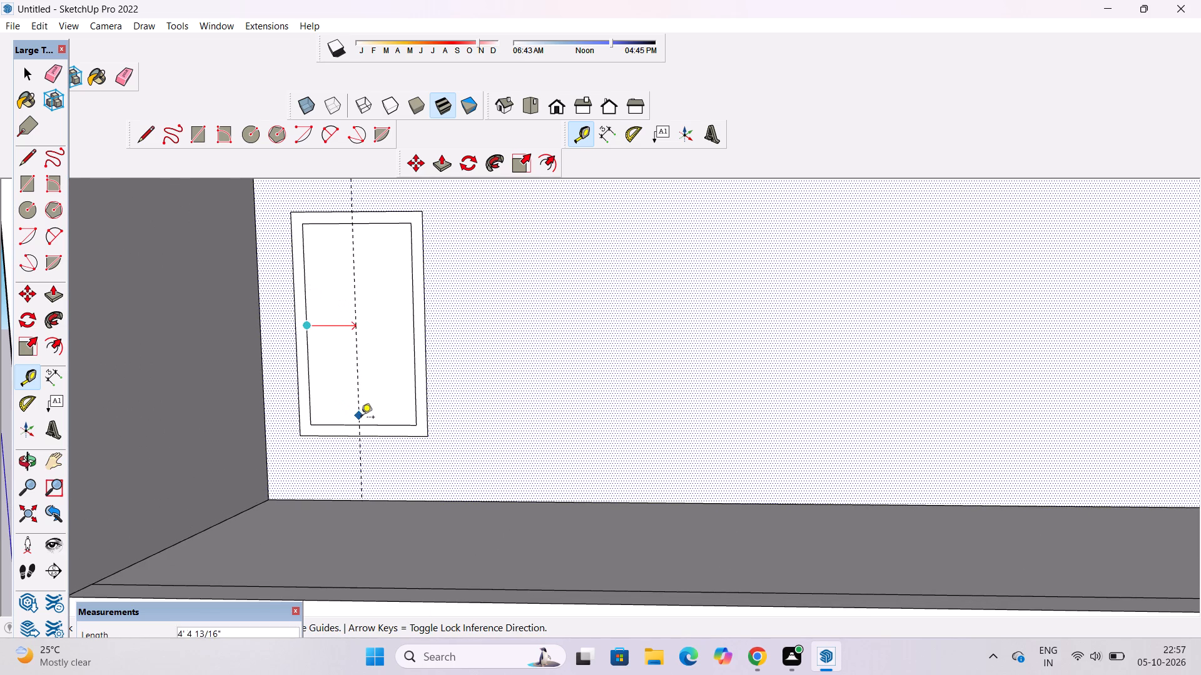
{"action": "left_click", "coordinate": [362, 426]}
{"action": "left_click", "coordinate": [358, 289]}
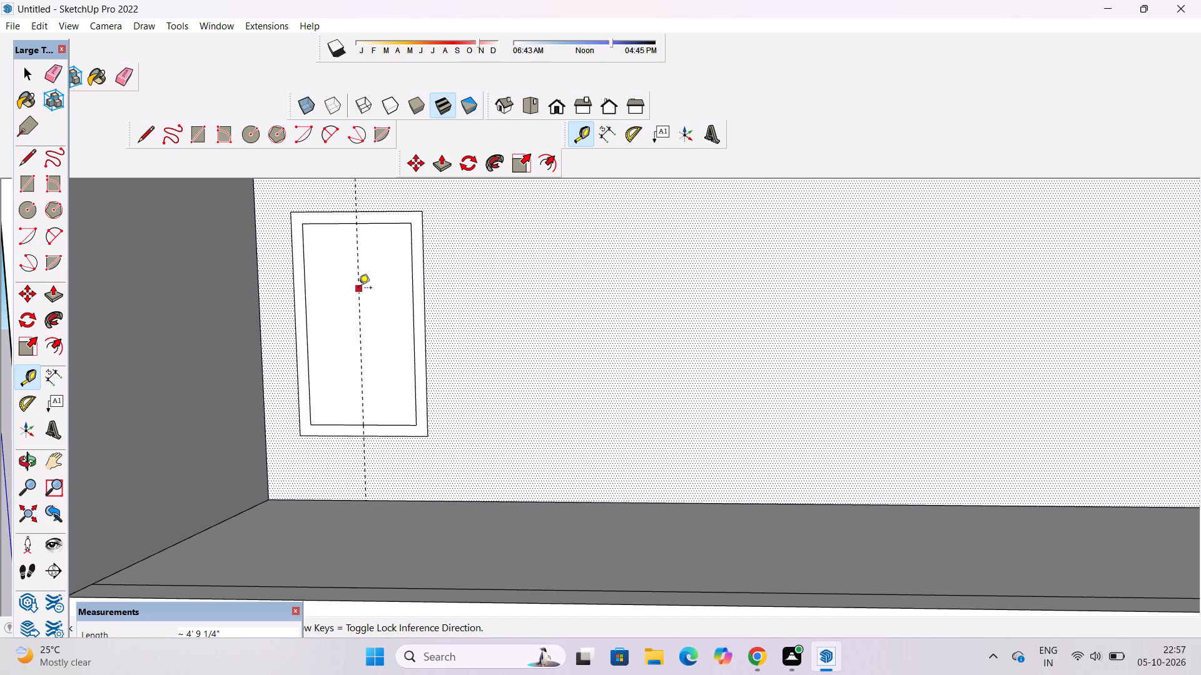
{"action": "type", "text": "4\""}
{"action": "key", "text": "shift+Return"}
{"action": "scroll", "coordinate": [362, 207], "scroll_direction": "up", "scroll_amount": 4}
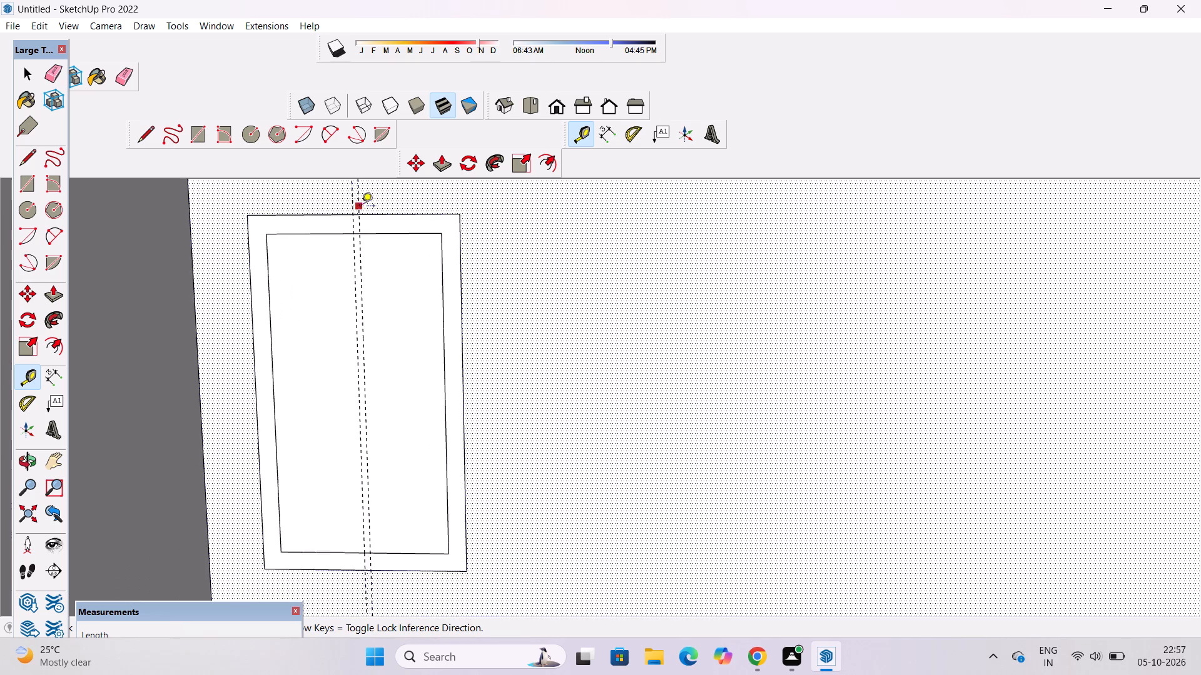
{"action": "scroll", "coordinate": [362, 207], "scroll_direction": "up", "scroll_amount": 4}
{"action": "left_click", "coordinate": [351, 256]}
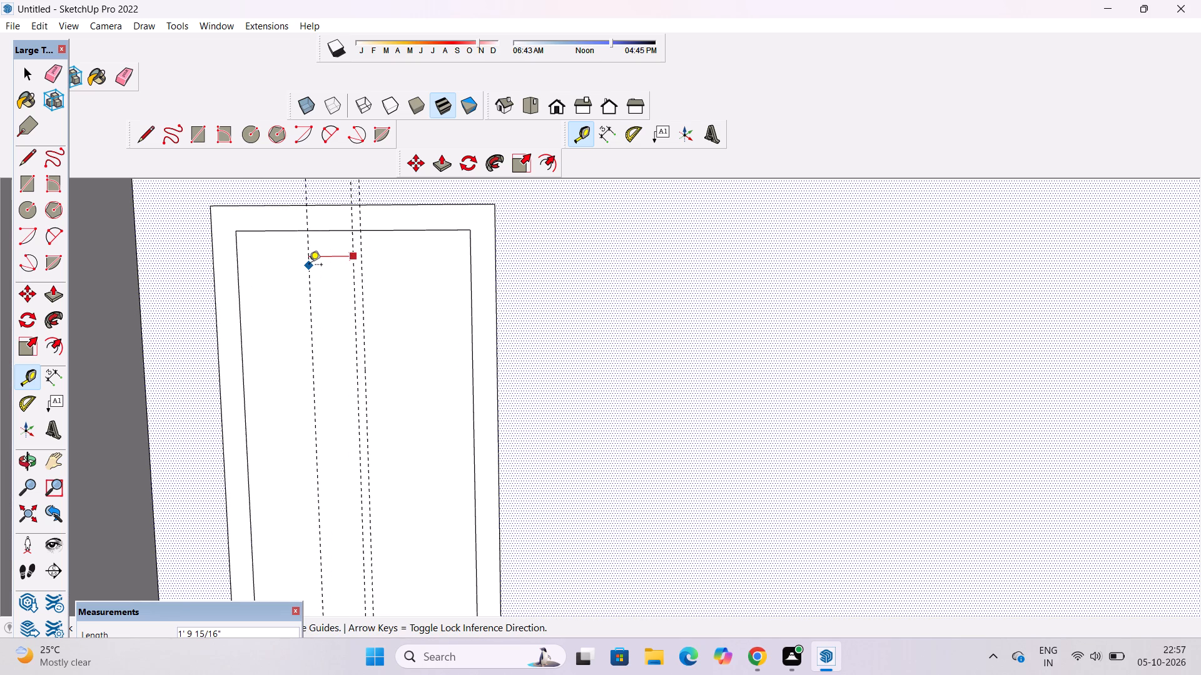
{"action": "type", "text": "4\""}
{"action": "key", "text": "Return"}
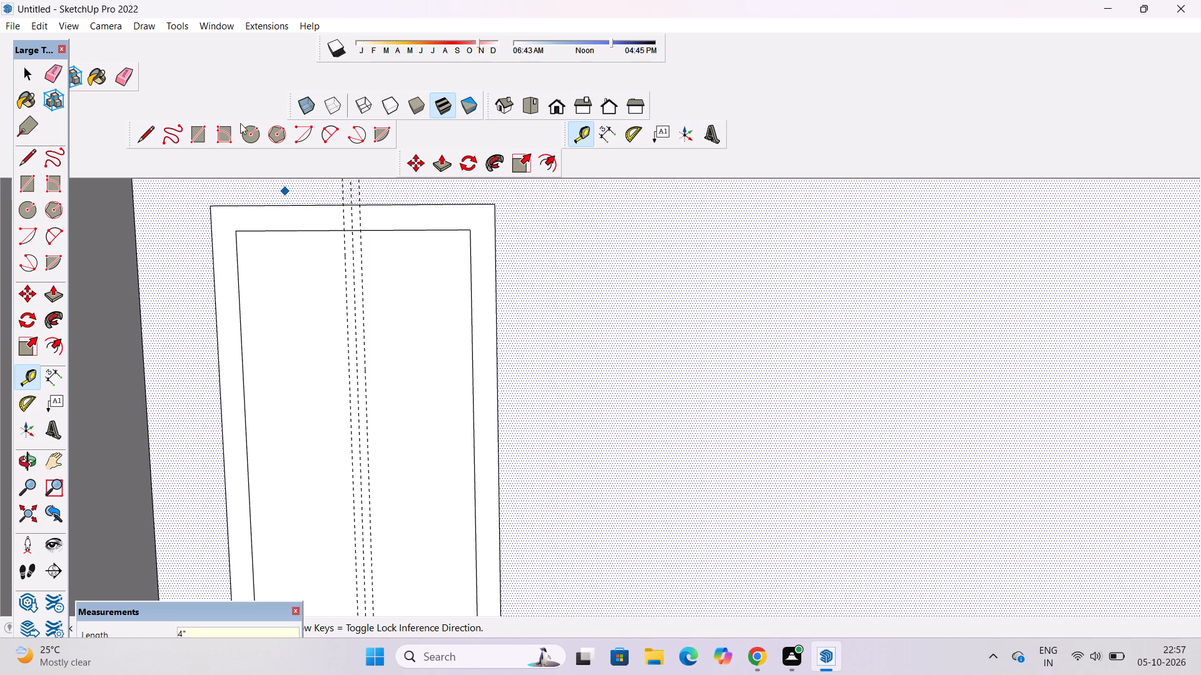
Draw the centre mullion as a rectangle between the two outer guides, spanning the full height of the upper window's inner frame.
{"action": "left_click", "coordinate": [197, 132]}
{"action": "scroll", "coordinate": [270, 191], "scroll_direction": "down", "scroll_amount": 2}
{"action": "scroll", "coordinate": [317, 251], "scroll_direction": "up", "scroll_amount": 4}
{"action": "left_click", "coordinate": [343, 211]}
{"action": "scroll", "coordinate": [343, 211], "scroll_direction": "down", "scroll_amount": 4}
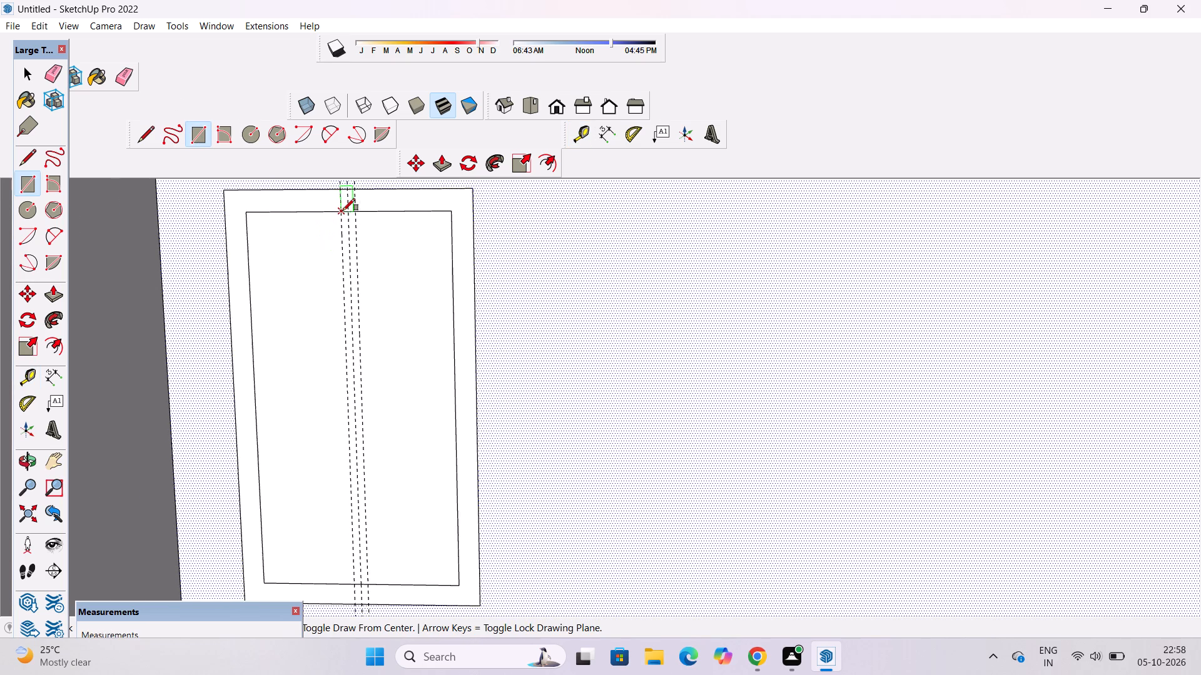
{"action": "scroll", "coordinate": [343, 211], "scroll_direction": "down", "scroll_amount": 1}
{"action": "scroll", "coordinate": [355, 556], "scroll_direction": "up", "scroll_amount": 7}
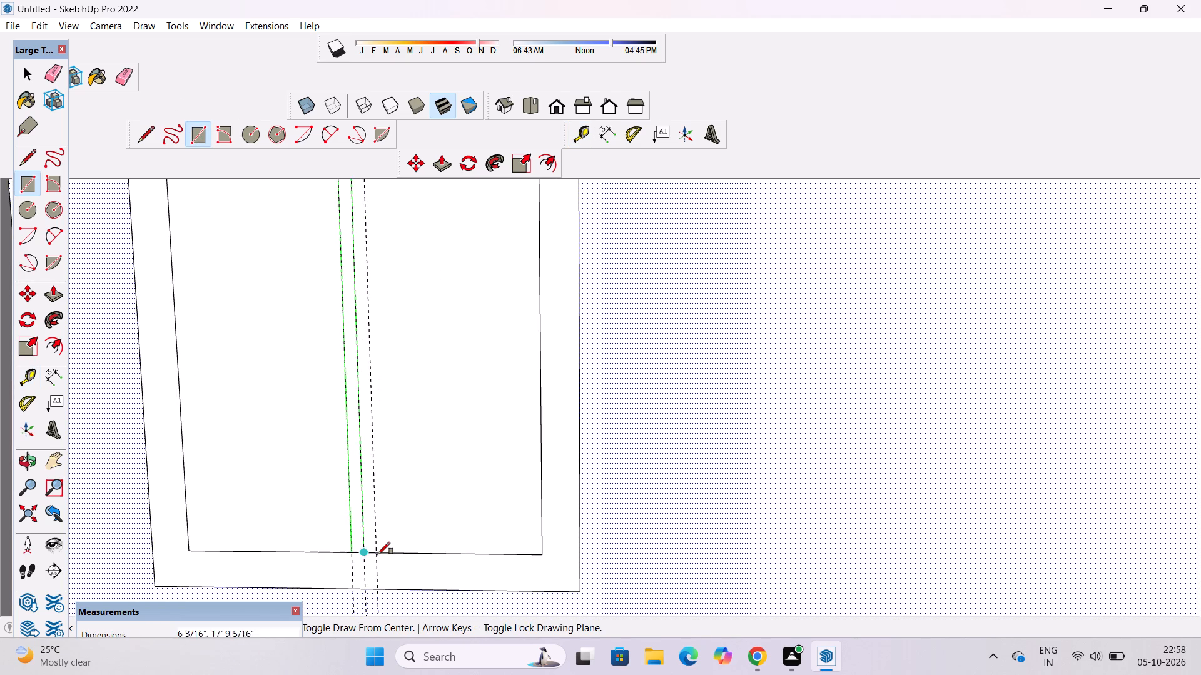
{"action": "left_click", "coordinate": [378, 554]}
{"action": "key", "text": "space"}
Erase the three vertical guides running through the upper window.
{"action": "type", "text": "e"}
{"action": "scroll", "coordinate": [365, 542], "scroll_direction": "down", "scroll_amount": 5}
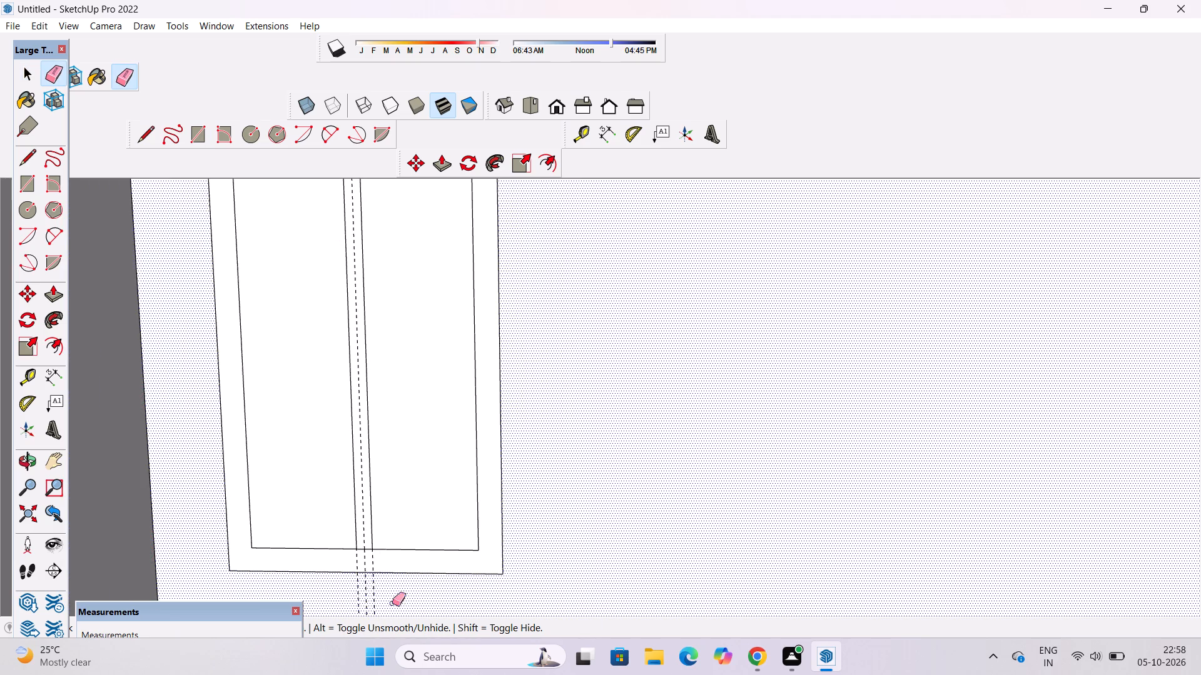
{"action": "left_click_drag", "start_coordinate": [391, 603], "coordinate": [352, 599]}
{"action": "key", "text": "space"}
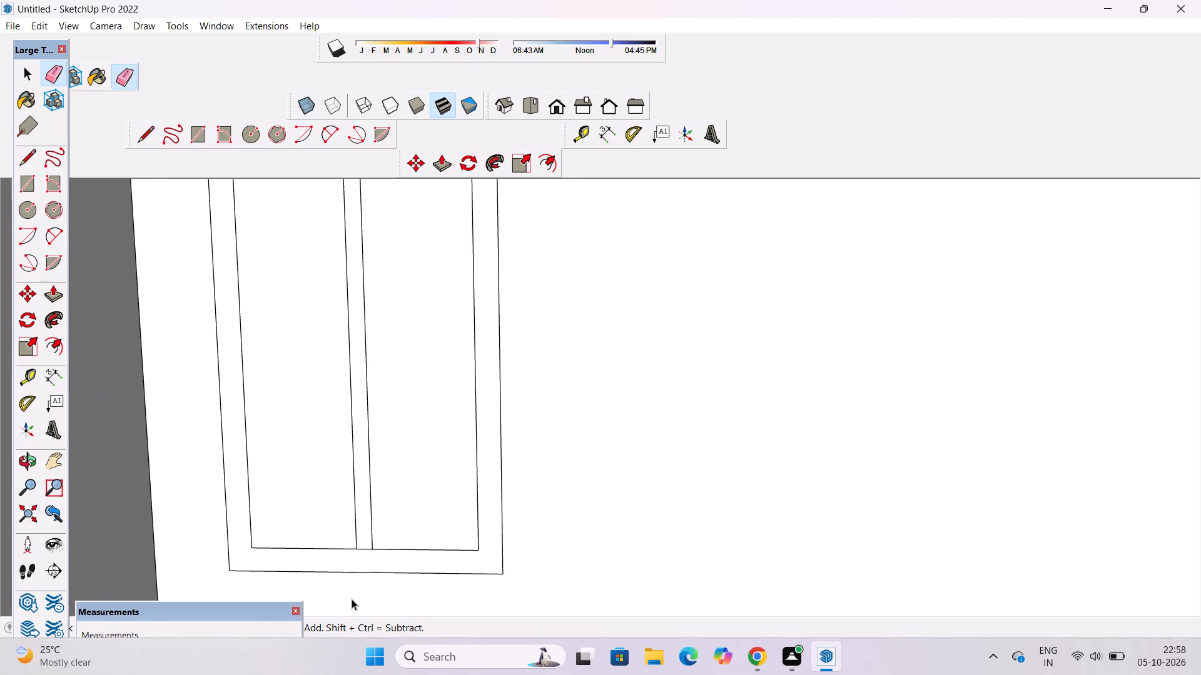
Examine the new upper-floor window against the windows and doors of the floor below and the building's overall front.
{"action": "key", "text": "o"}
{"action": "scroll", "coordinate": [352, 599], "scroll_direction": "down", "scroll_amount": 18}
{"action": "left_click_drag", "start_coordinate": [368, 570], "coordinate": [372, 502], "text": "shift"}
{"action": "left_click_drag", "start_coordinate": [388, 529], "coordinate": [401, 506]}
{"action": "scroll", "coordinate": [402, 504], "scroll_direction": "down", "scroll_amount": 3}
{"action": "left_click_drag", "start_coordinate": [419, 512], "coordinate": [433, 519]}
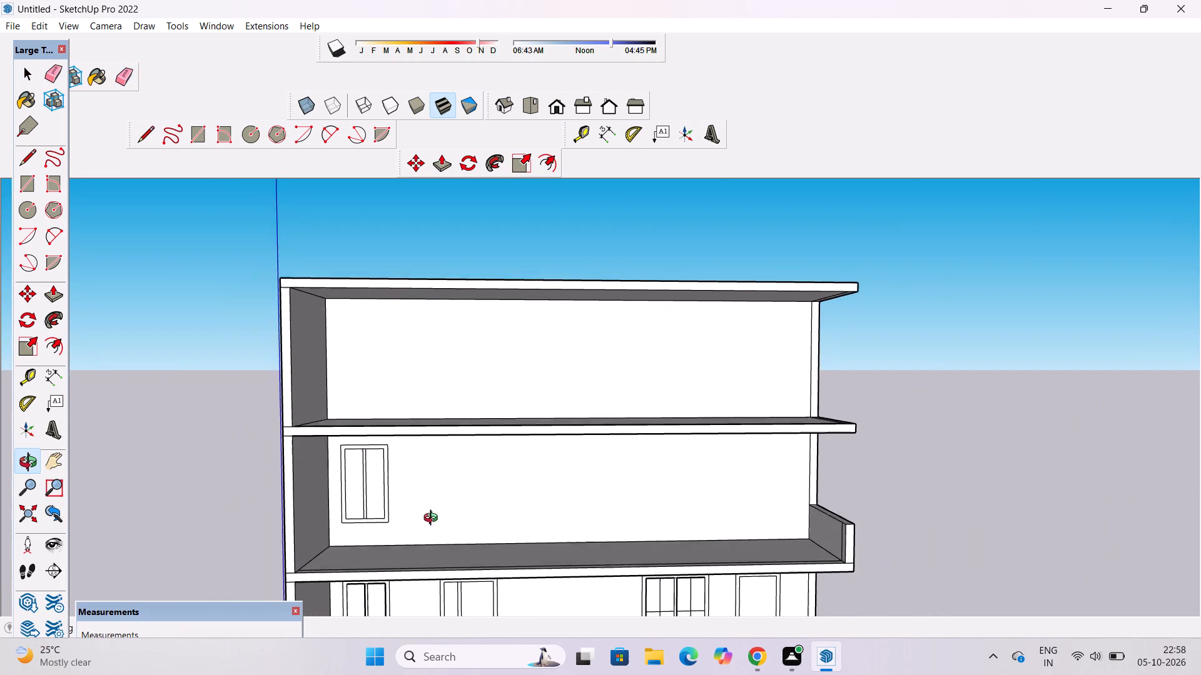
{"action": "left_click_drag", "start_coordinate": [433, 519], "coordinate": [447, 529]}
{"action": "left_click_drag", "start_coordinate": [452, 539], "coordinate": [434, 493], "text": "shift"}
{"action": "left_click_drag", "start_coordinate": [454, 526], "coordinate": [433, 502]}
{"action": "left_click_drag", "start_coordinate": [435, 525], "coordinate": [409, 479], "text": "shift"}
{"action": "left_click_drag", "start_coordinate": [422, 506], "coordinate": [422, 516], "text": "shift"}
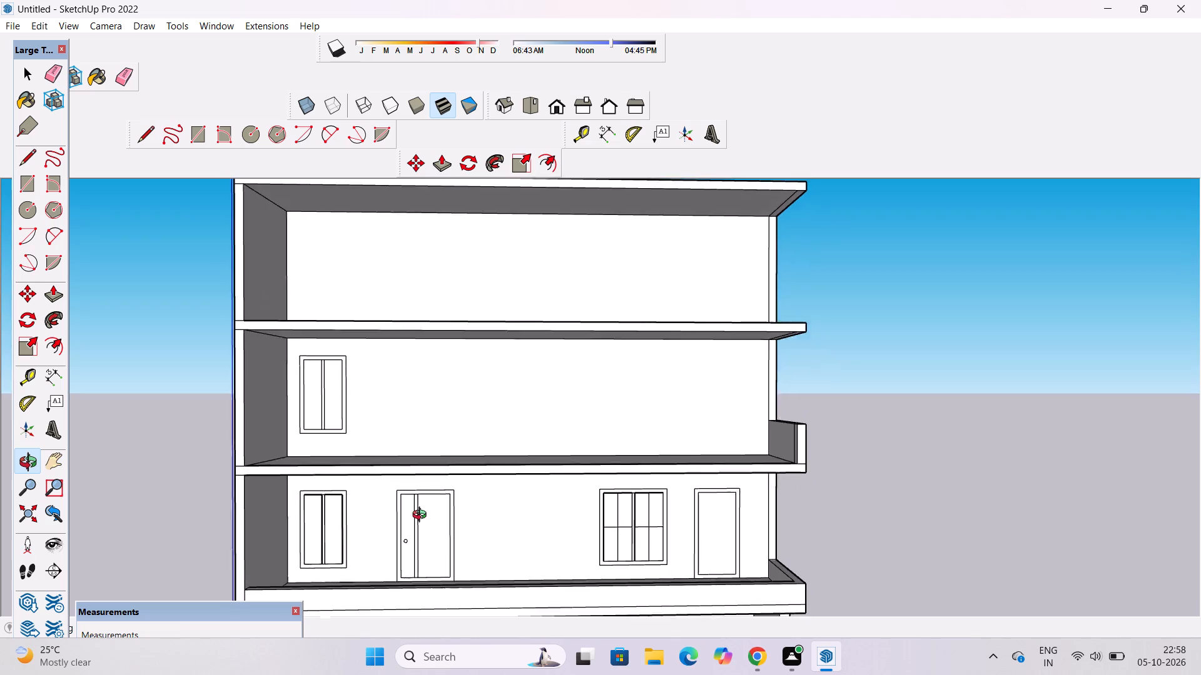
{"action": "left_click_drag", "start_coordinate": [422, 516], "coordinate": [422, 531], "text": "shift"}
{"action": "left_click_drag", "start_coordinate": [422, 532], "coordinate": [414, 506], "text": "shift"}
{"action": "left_click_drag", "start_coordinate": [418, 527], "coordinate": [410, 507], "text": "shift"}
{"action": "left_click", "coordinate": [410, 507], "text": "shift"}
{"action": "scroll", "coordinate": [410, 510], "scroll_direction": "up", "scroll_amount": 2, "text": "shift"}
{"action": "left_click_drag", "start_coordinate": [418, 524], "coordinate": [420, 528], "text": "shift"}
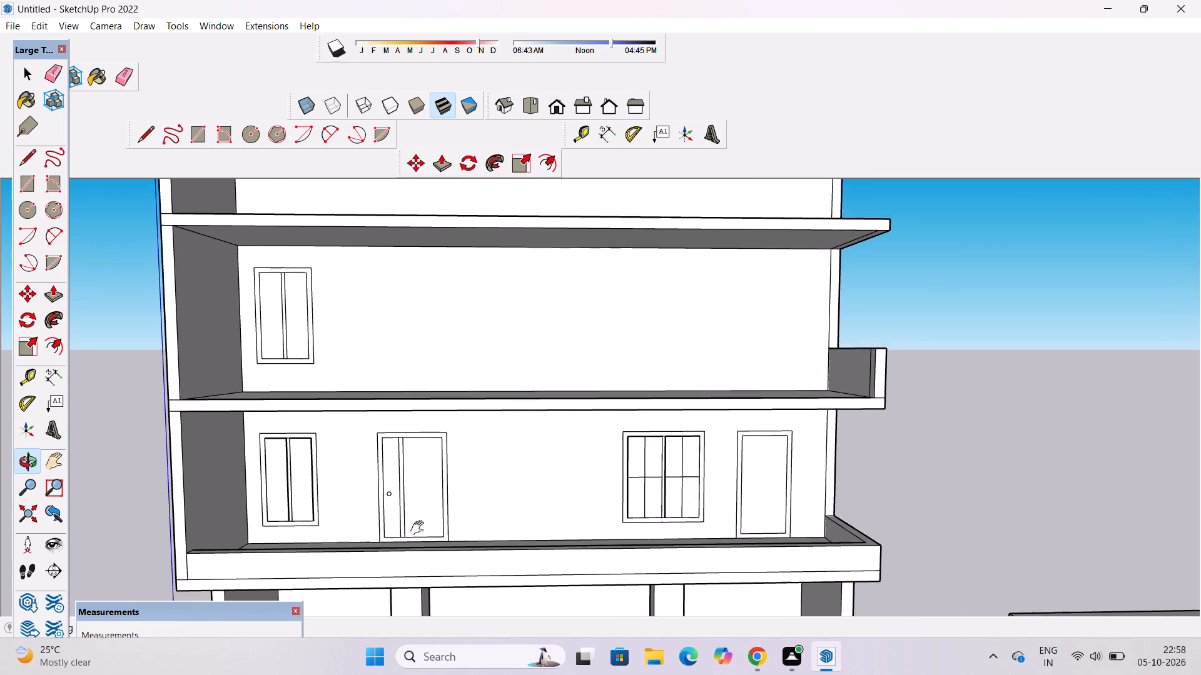
{"action": "left_click_drag", "start_coordinate": [420, 528], "coordinate": [422, 531], "text": "shift"}
{"action": "left_click_drag", "start_coordinate": [422, 531], "coordinate": [416, 528]}
{"action": "left_click_drag", "start_coordinate": [416, 533], "coordinate": [418, 546], "text": "shift"}
{"action": "scroll", "coordinate": [418, 546], "scroll_direction": "down", "scroll_amount": 1, "text": "shift"}
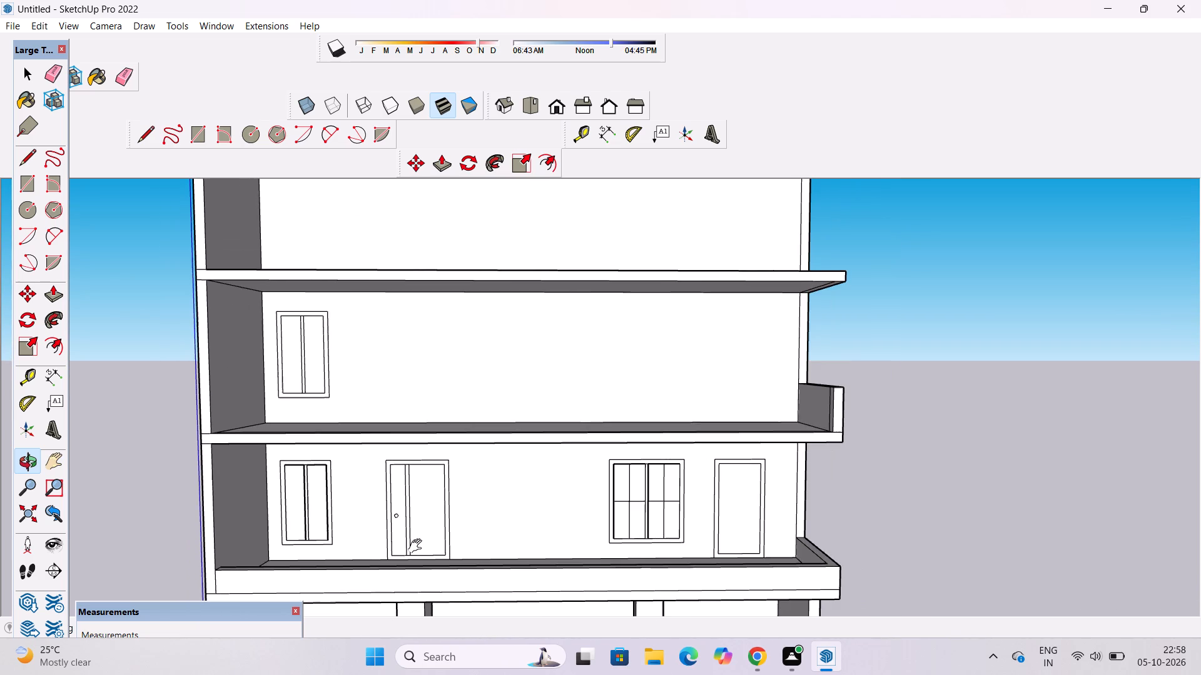
{"action": "left_click_drag", "start_coordinate": [424, 559], "coordinate": [430, 574]}
{"action": "scroll", "coordinate": [428, 574], "scroll_direction": "up", "scroll_amount": 2}
{"action": "left_click_drag", "start_coordinate": [427, 566], "coordinate": [440, 560], "text": "shift"}
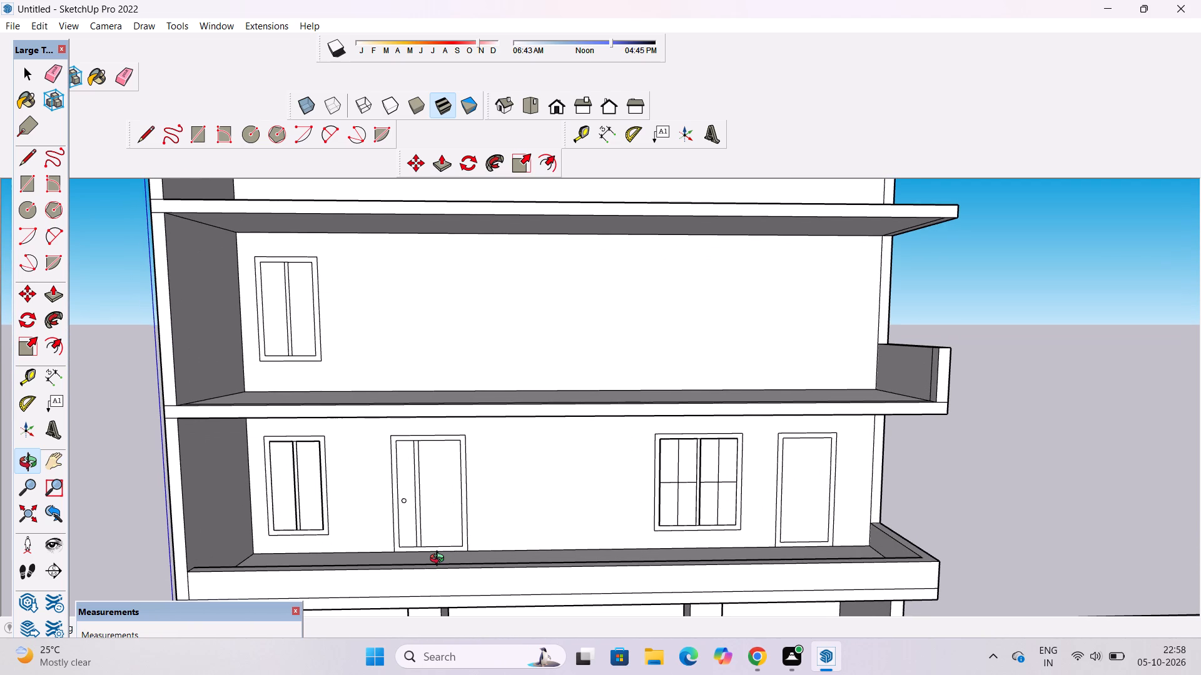
{"action": "scroll", "coordinate": [406, 536], "scroll_direction": "down", "scroll_amount": 2}
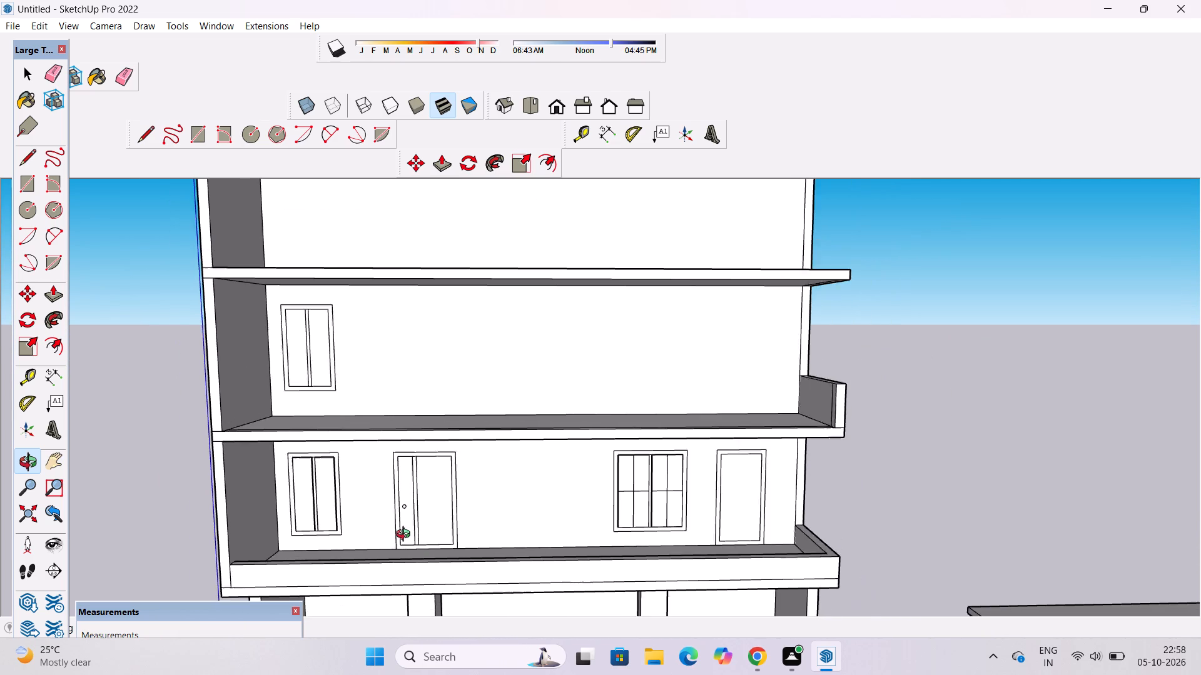
{"action": "scroll", "coordinate": [406, 536], "scroll_direction": "down", "scroll_amount": 1}
{"action": "scroll", "coordinate": [482, 526], "scroll_direction": "up", "scroll_amount": 3}
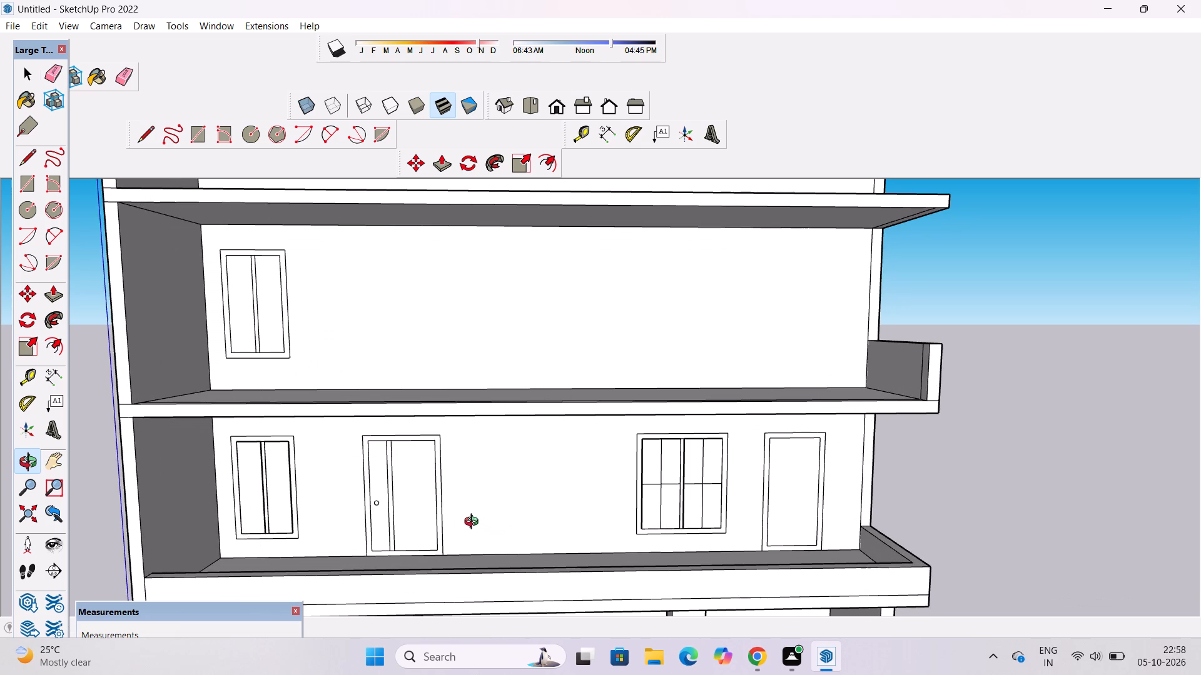
Copy the outer outline of the knobbed door straight up onto the wall of the storey above, with its base on that floor.
{"action": "key", "text": "space"}
{"action": "scroll", "coordinate": [418, 480], "scroll_direction": "up", "scroll_amount": 5}
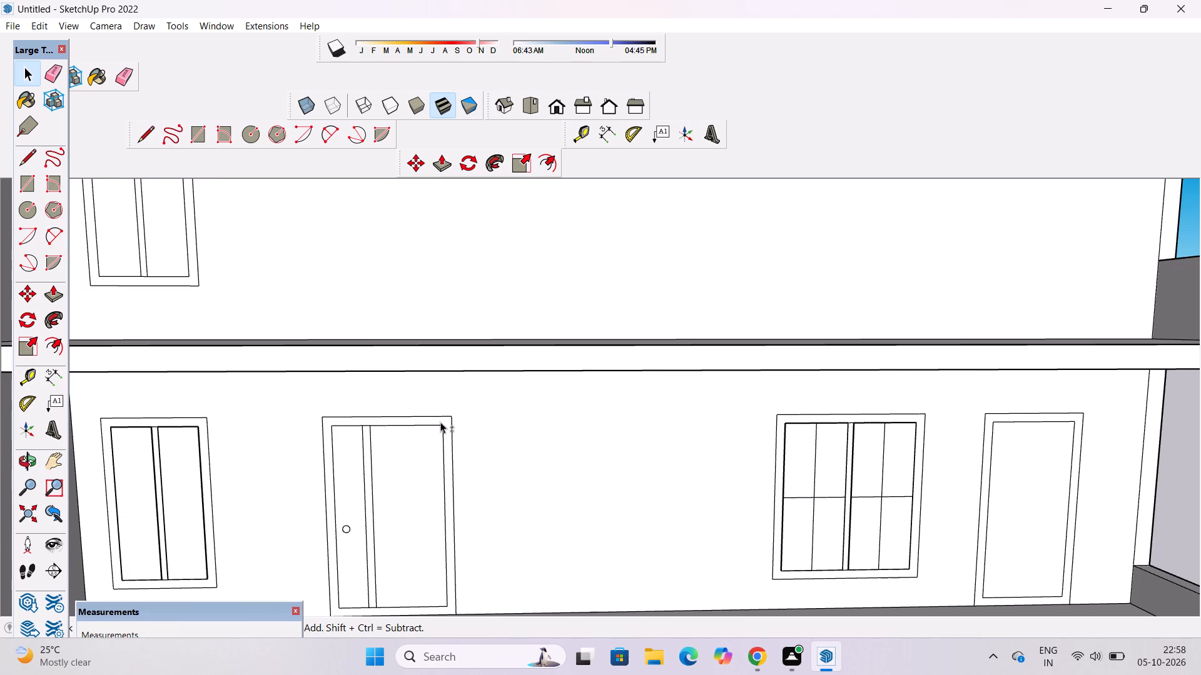
{"action": "left_click", "coordinate": [443, 417], "text": "shift"}
{"action": "left_click", "coordinate": [450, 430], "text": "shift"}
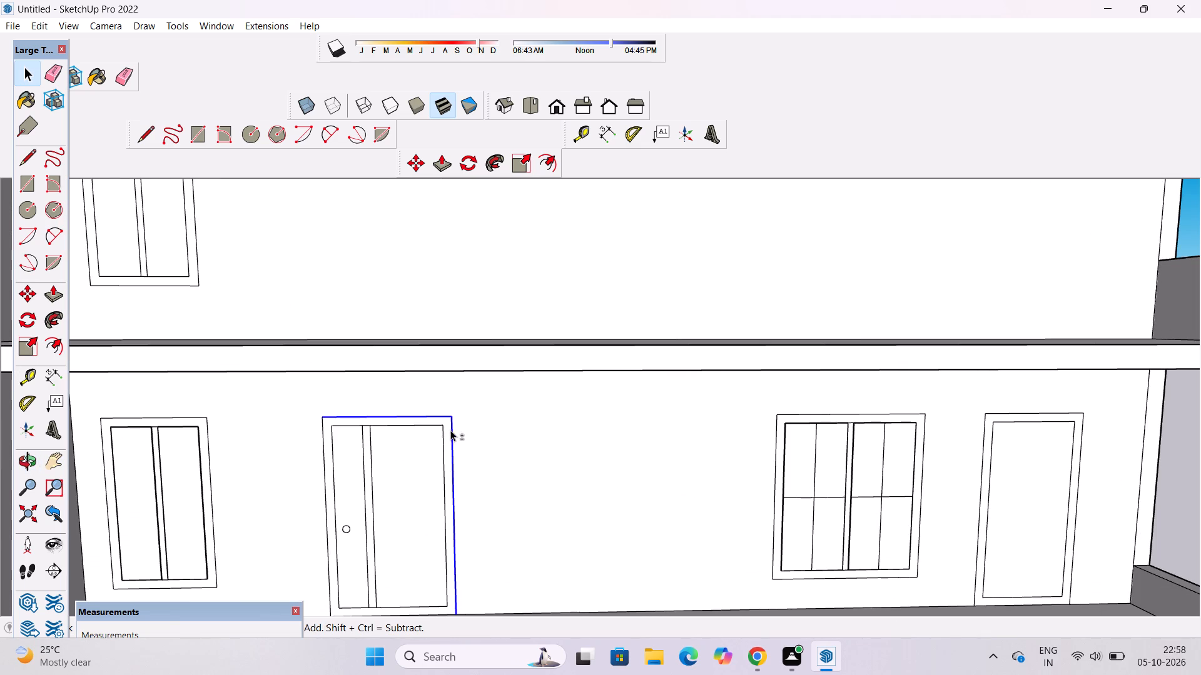
{"action": "left_click", "coordinate": [323, 426], "text": "shift"}
{"action": "scroll", "coordinate": [345, 432], "scroll_direction": "down", "scroll_amount": 4, "text": "shift"}
{"action": "scroll", "coordinate": [385, 553], "scroll_direction": "up", "scroll_amount": 2, "text": "shift"}
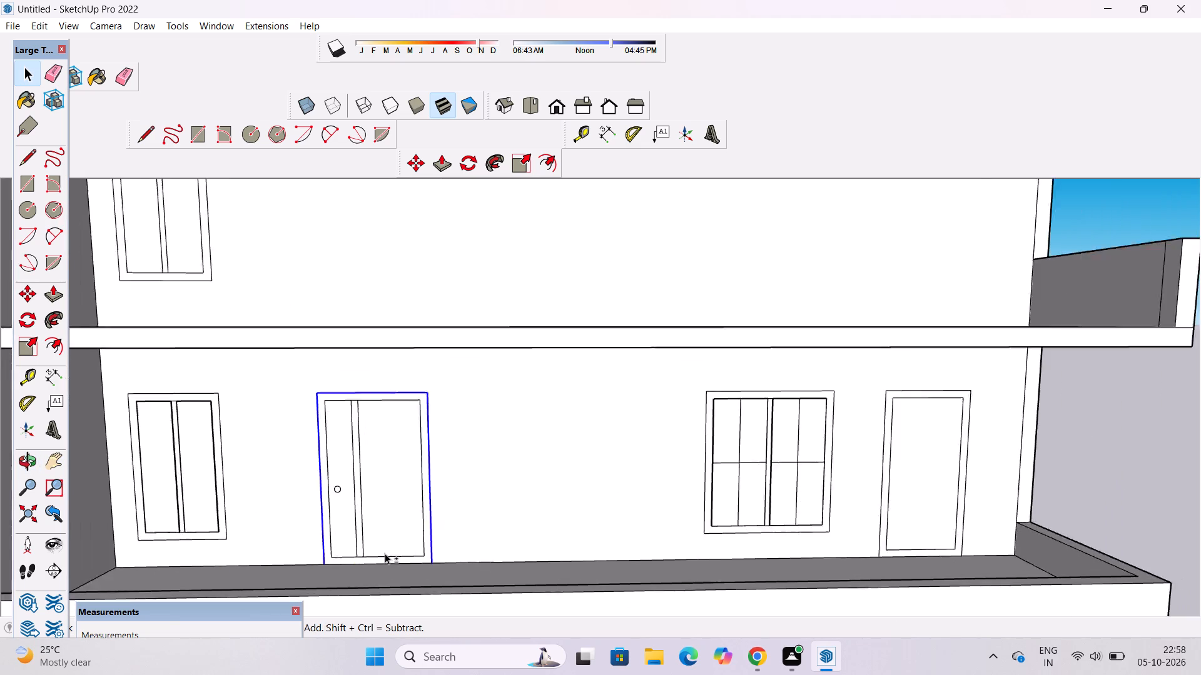
{"action": "scroll", "coordinate": [385, 553], "scroll_direction": "up", "scroll_amount": 6, "text": "shift"}
{"action": "left_click", "coordinate": [395, 561], "text": "shift"}
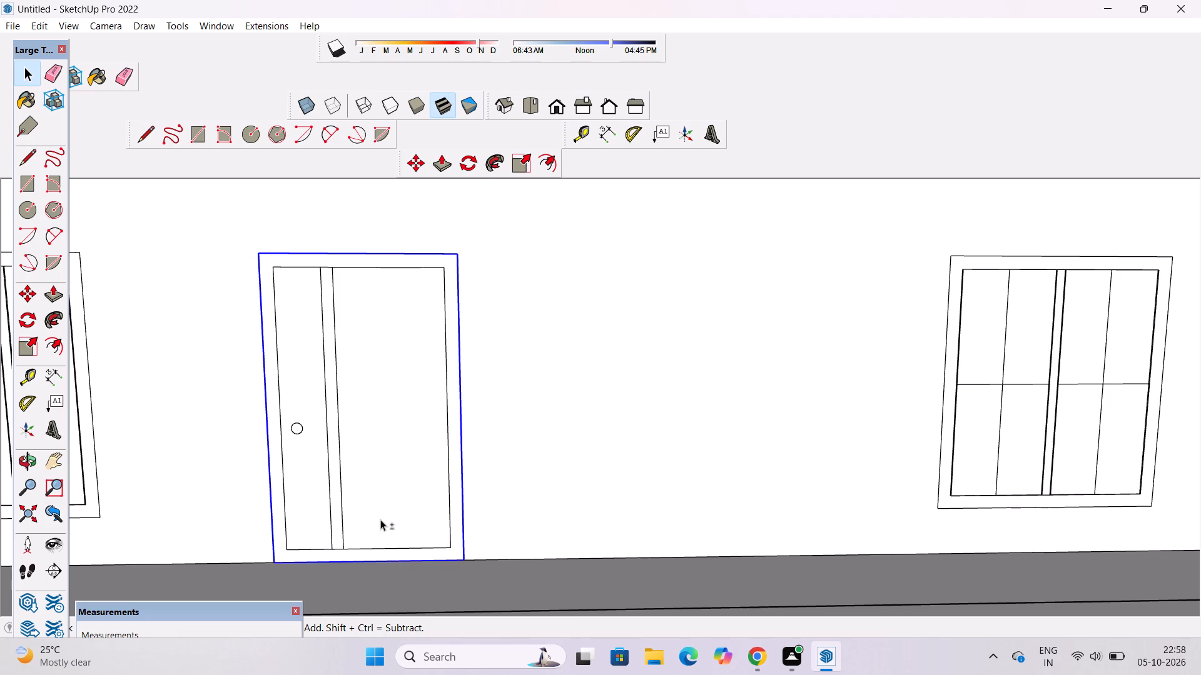
{"action": "scroll", "coordinate": [332, 569], "scroll_direction": "up", "scroll_amount": 5, "text": "shift"}
{"action": "scroll", "coordinate": [299, 547], "scroll_direction": "down", "scroll_amount": 6, "text": "shift"}
{"action": "scroll", "coordinate": [457, 537], "scroll_direction": "down", "scroll_amount": 7, "text": "shift"}
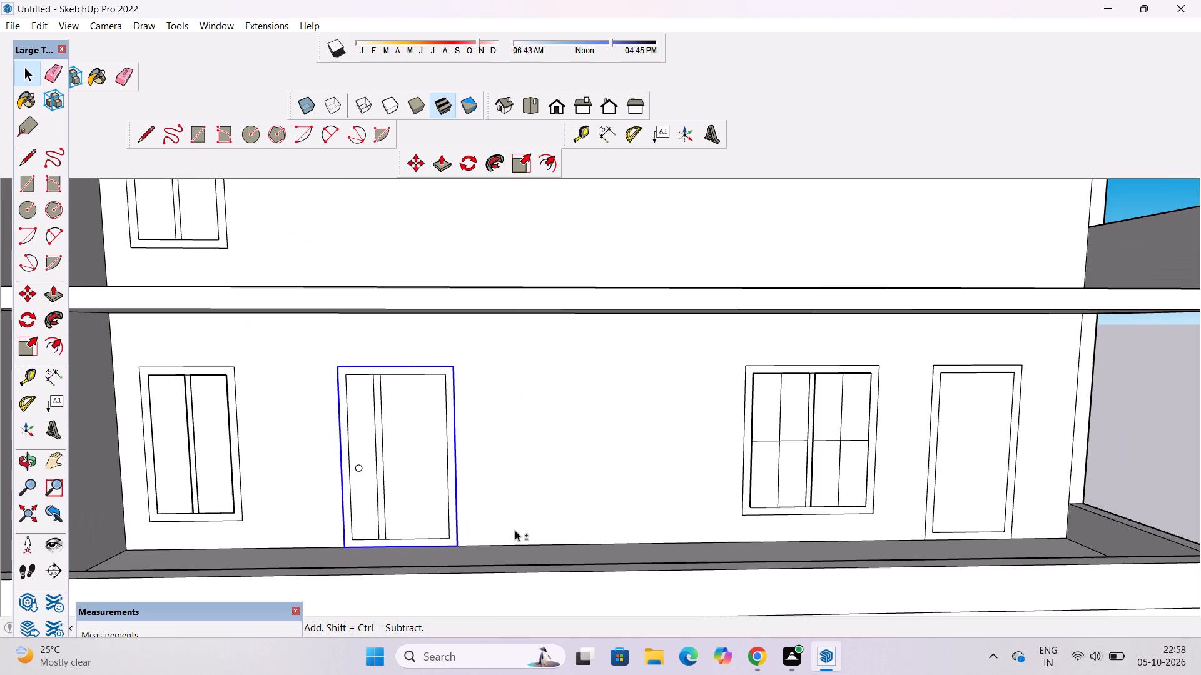
{"action": "scroll", "coordinate": [423, 484], "scroll_direction": "up", "scroll_amount": 1, "text": "shift"}
{"action": "key", "text": "m"}
{"action": "scroll", "coordinate": [414, 499], "scroll_direction": "down", "scroll_amount": 4}
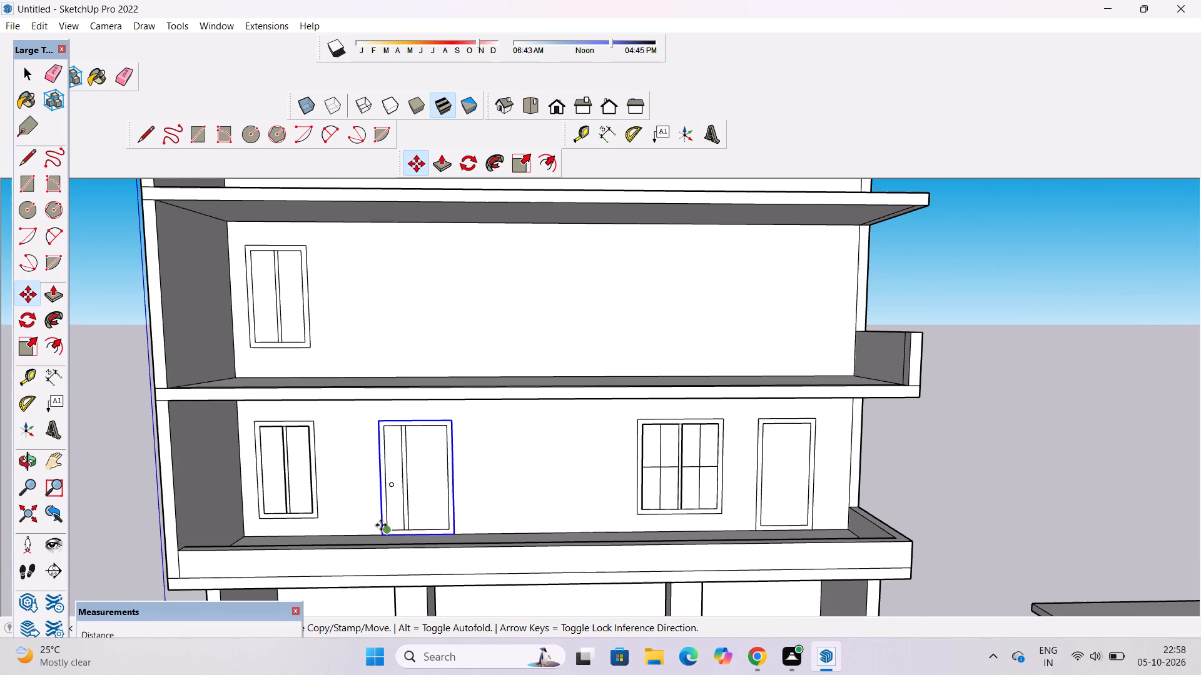
{"action": "scroll", "coordinate": [383, 535], "scroll_direction": "up", "scroll_amount": 6}
{"action": "left_click", "coordinate": [383, 535]}
{"action": "scroll", "coordinate": [383, 522], "scroll_direction": "down", "scroll_amount": 1}
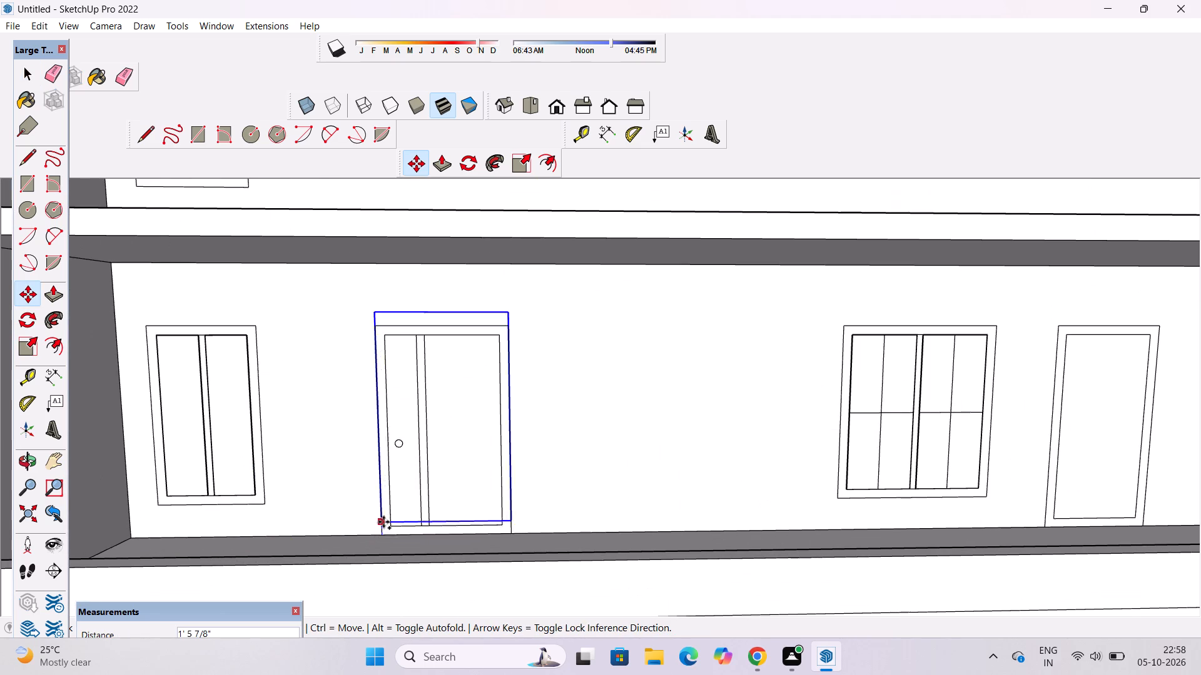
{"action": "scroll", "coordinate": [383, 522], "scroll_direction": "down", "scroll_amount": 6}
{"action": "scroll", "coordinate": [390, 401], "scroll_direction": "up", "scroll_amount": 3}
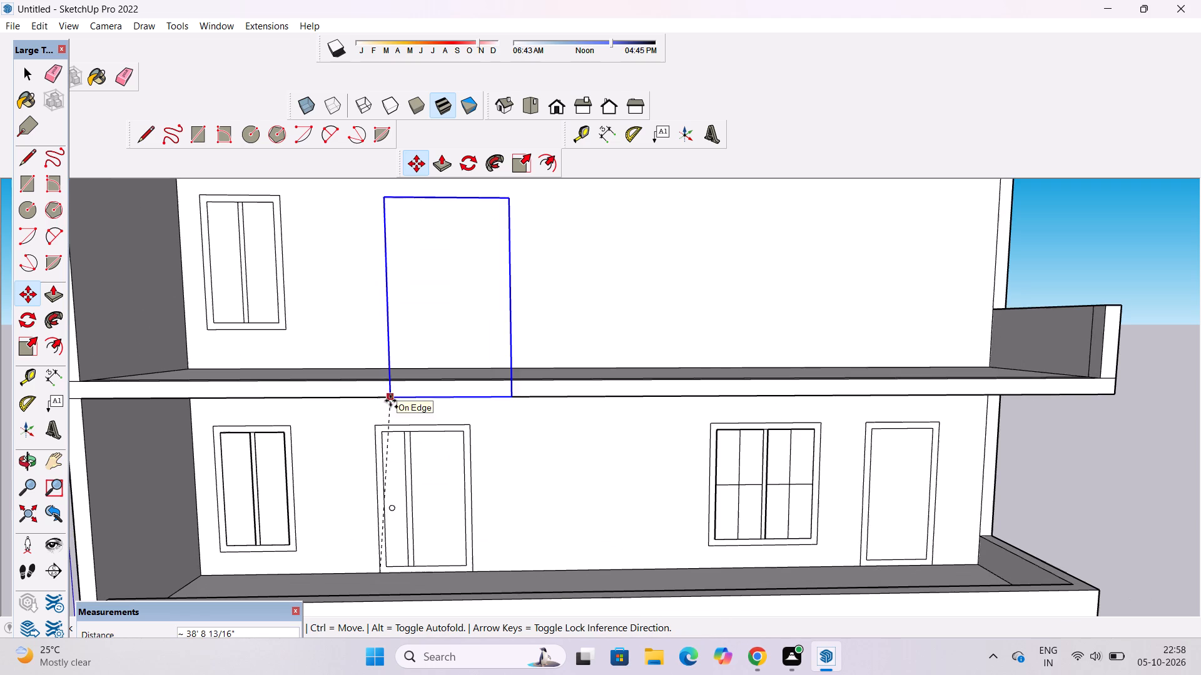
{"action": "scroll", "coordinate": [373, 366], "scroll_direction": "up", "scroll_amount": 3}
{"action": "left_click", "coordinate": [373, 366]}
{"action": "key", "text": "space"}
{"action": "scroll", "coordinate": [352, 404], "scroll_direction": "down", "scroll_amount": 12}
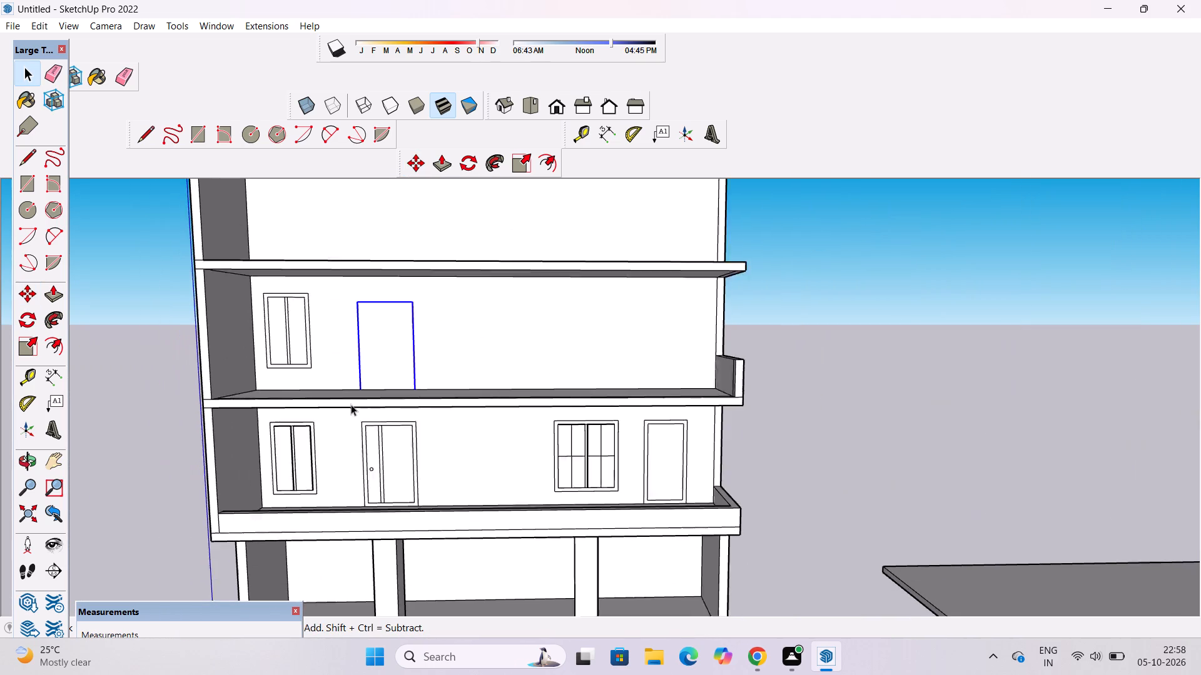
{"action": "scroll", "coordinate": [351, 404], "scroll_direction": "down", "scroll_amount": 1}
{"action": "left_click", "coordinate": [166, 379]}
Offset the copied door outline inward by 1' to form the upper door's frame.
{"action": "scroll", "coordinate": [350, 352], "scroll_direction": "up", "scroll_amount": 4}
{"action": "key", "text": "o"}
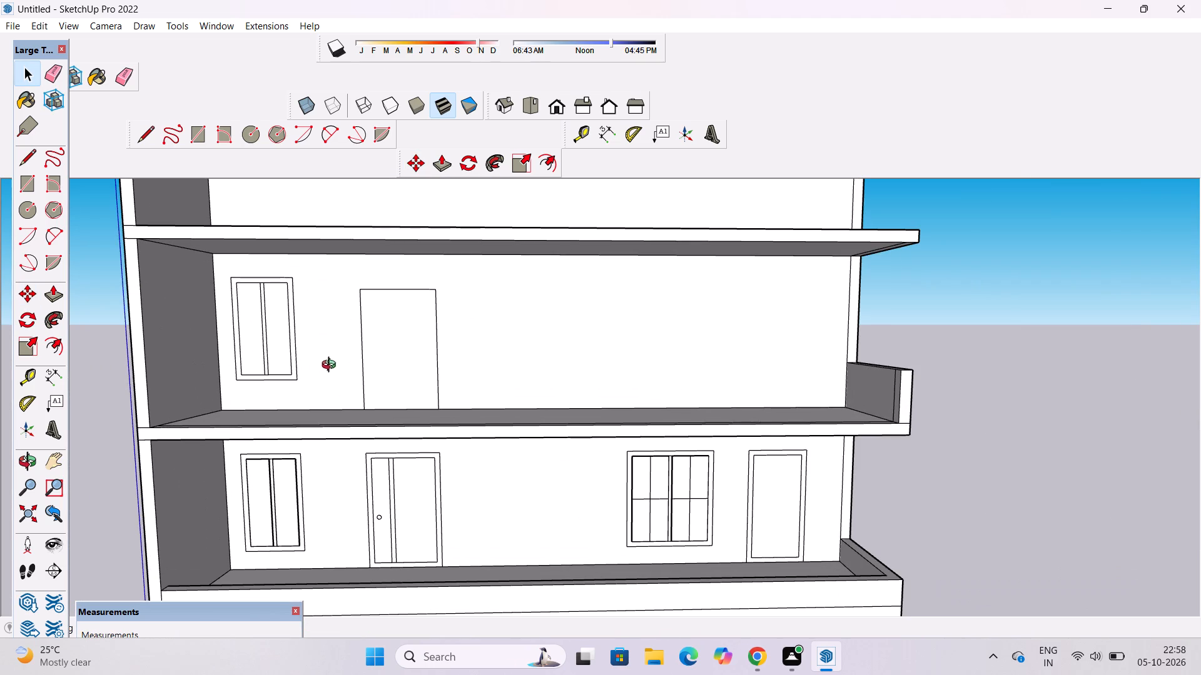
{"action": "key", "text": "f"}
{"action": "left_click", "coordinate": [401, 291]}
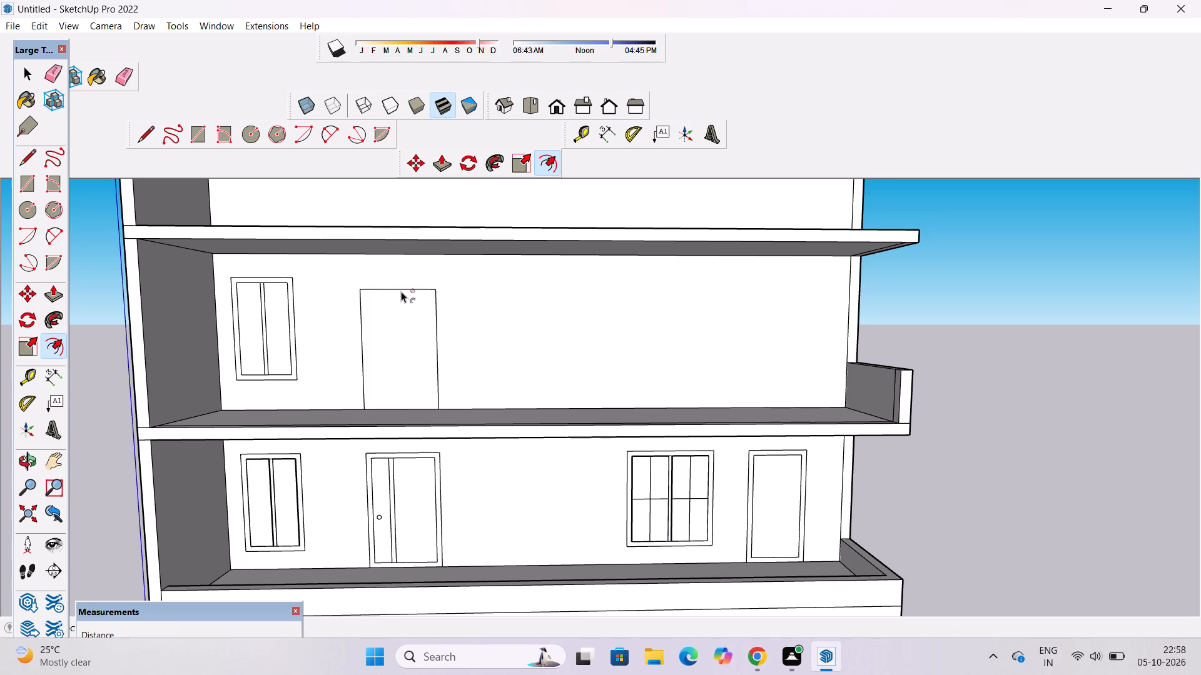
{"action": "left_click", "coordinate": [401, 297]}
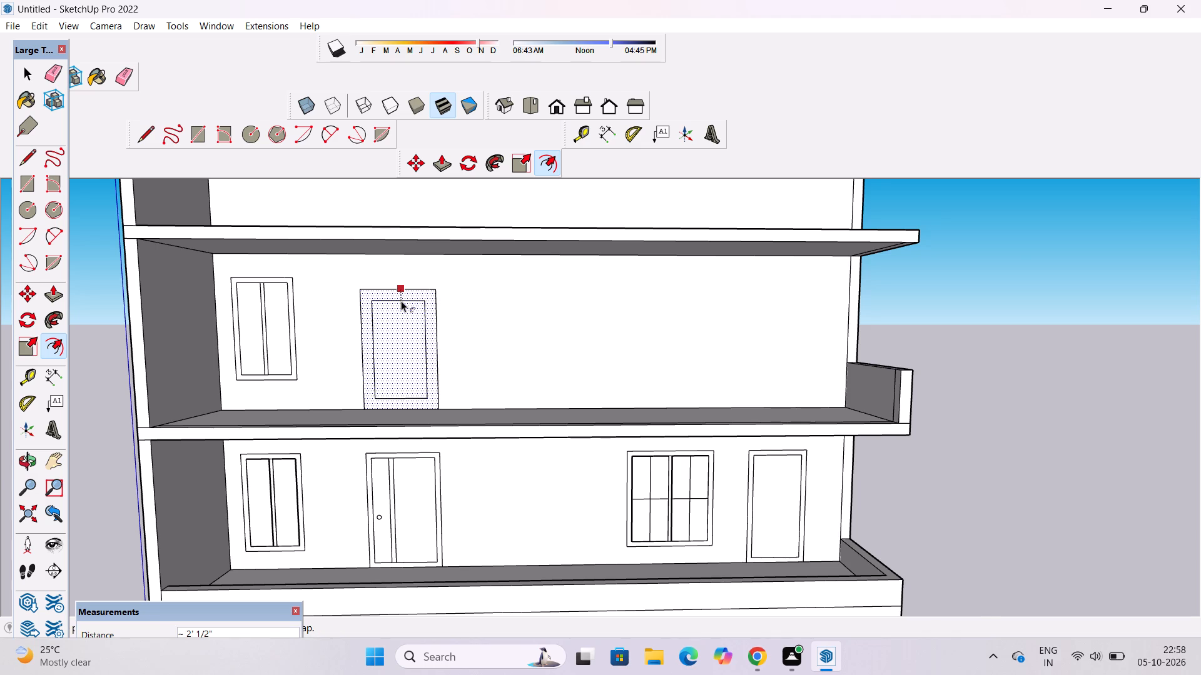
{"action": "scroll", "coordinate": [401, 301], "scroll_direction": "up", "scroll_amount": 3}
{"action": "type", "text": "1'"}
{"action": "key", "text": "Return"}
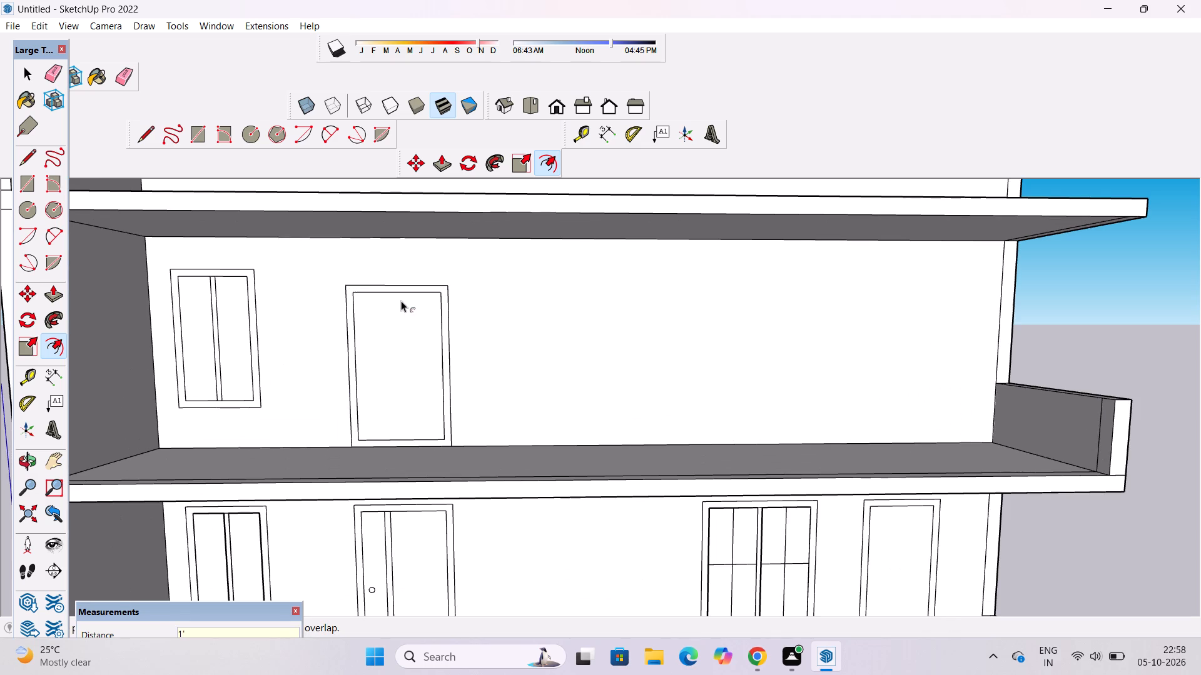
{"action": "scroll", "coordinate": [360, 269], "scroll_direction": "down", "scroll_amount": 6}
{"action": "scroll", "coordinate": [382, 316], "scroll_direction": "up", "scroll_amount": 5}
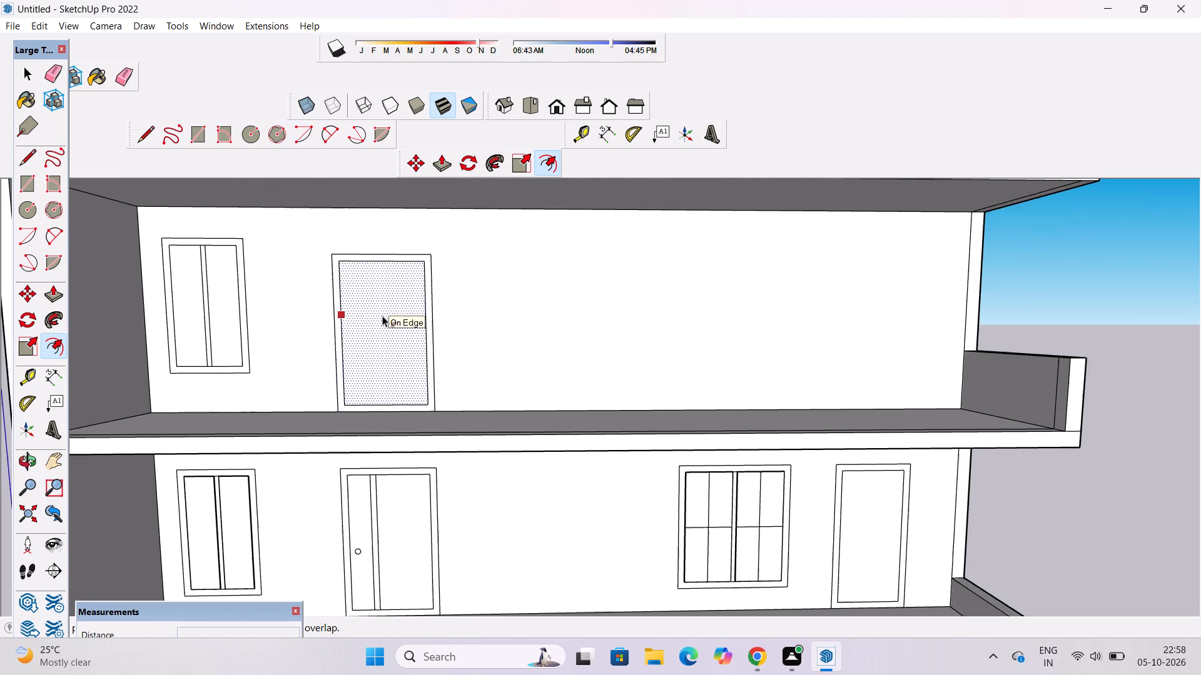
{"action": "scroll", "coordinate": [382, 316], "scroll_direction": "up", "scroll_amount": 1}
{"action": "key", "text": "space"}
Place two vertical guides through the upper door, aligned with both edges of the vertical strip in the door below.
{"action": "key", "text": "t"}
{"action": "scroll", "coordinate": [354, 311], "scroll_direction": "down", "scroll_amount": 5}
{"action": "scroll", "coordinate": [358, 355], "scroll_direction": "up", "scroll_amount": 2}
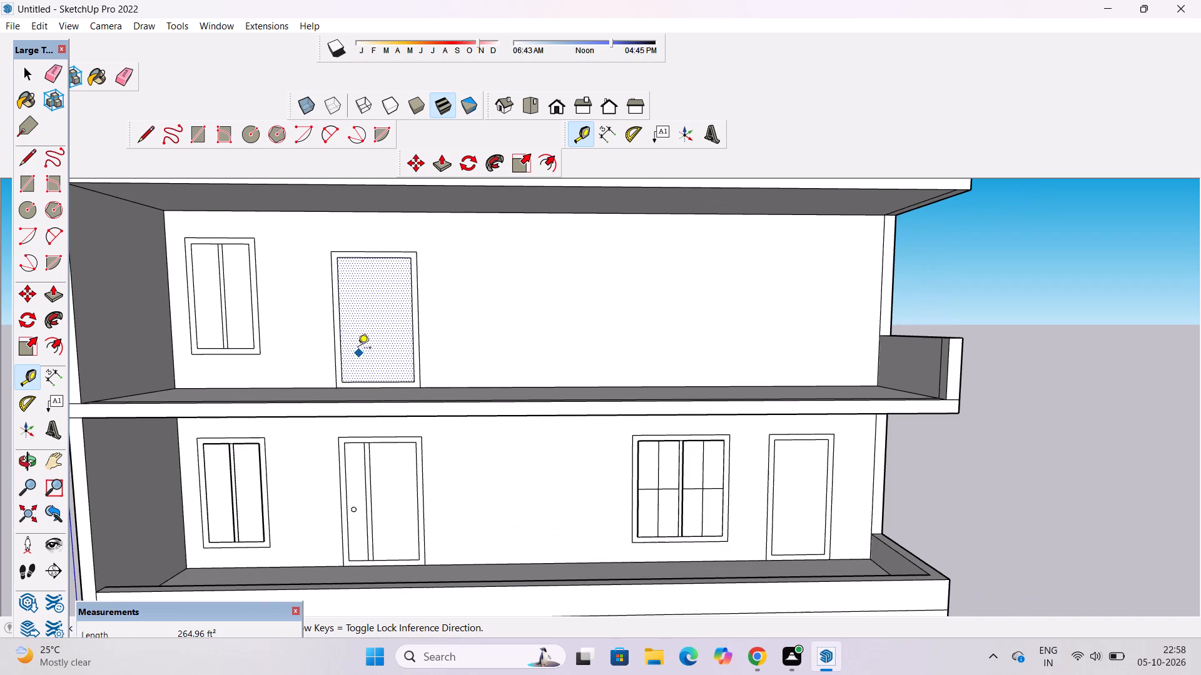
{"action": "left_click", "coordinate": [340, 318]}
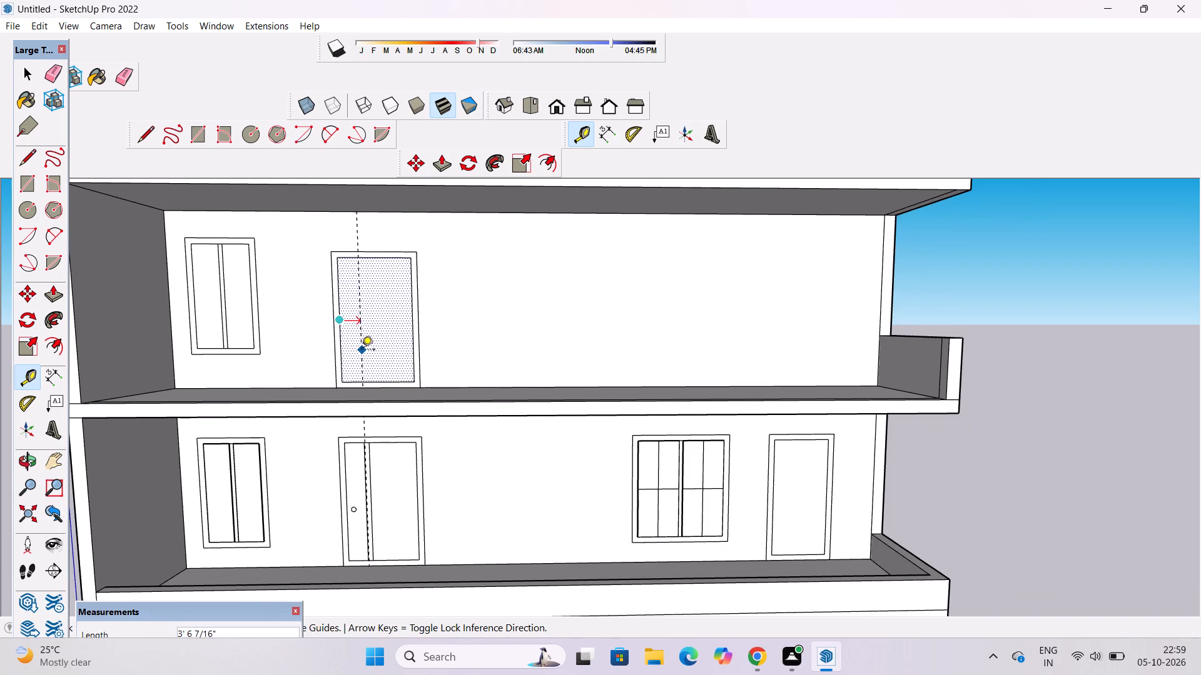
{"action": "scroll", "coordinate": [361, 351], "scroll_direction": "up", "scroll_amount": 4}
{"action": "left_click", "coordinate": [361, 351]}
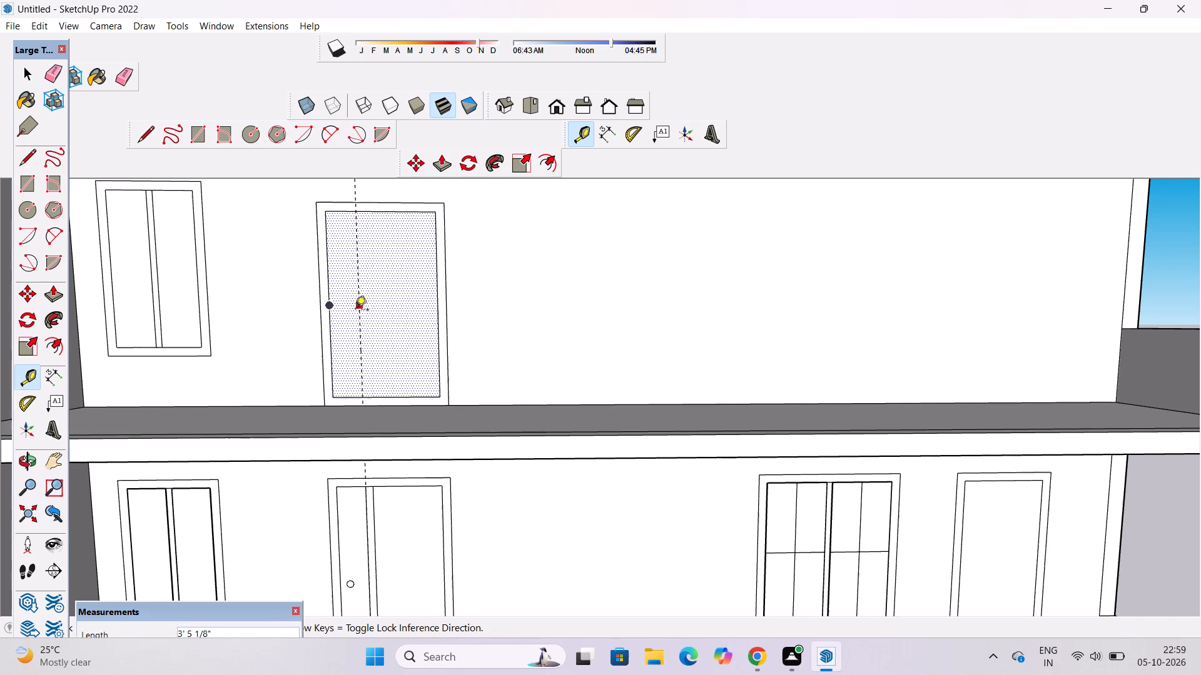
{"action": "left_click", "coordinate": [358, 293]}
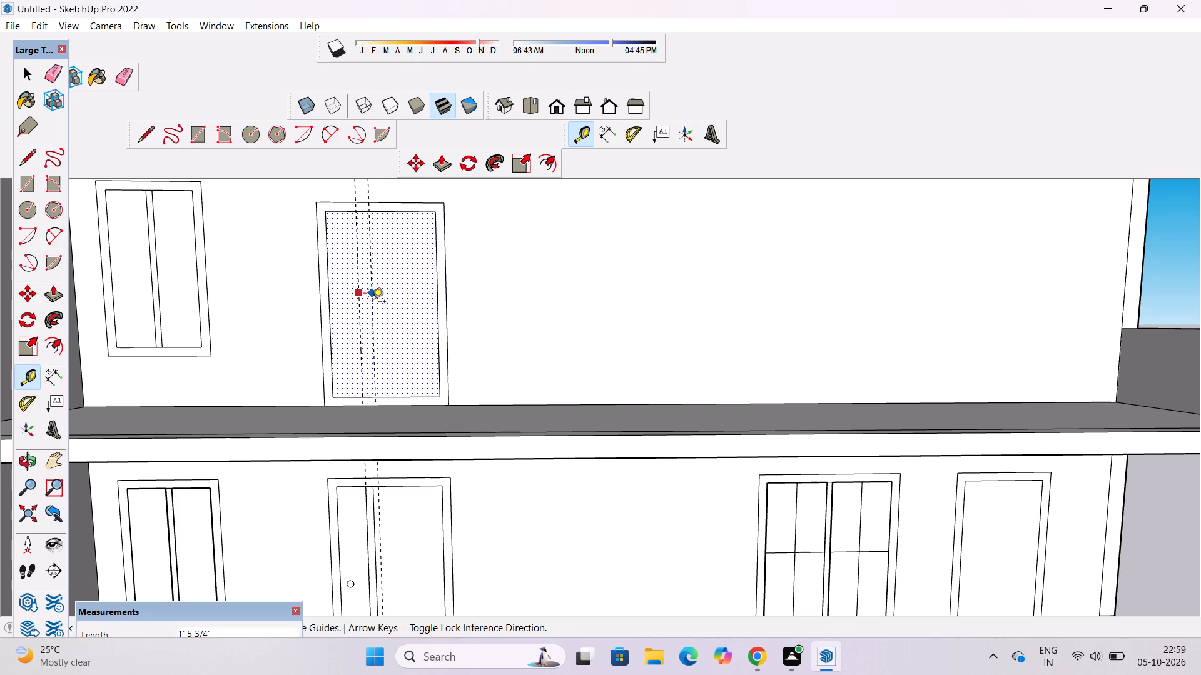
{"action": "scroll", "coordinate": [375, 372], "scroll_direction": "up", "scroll_amount": 4}
{"action": "scroll", "coordinate": [364, 404], "scroll_direction": "down", "scroll_amount": 6}
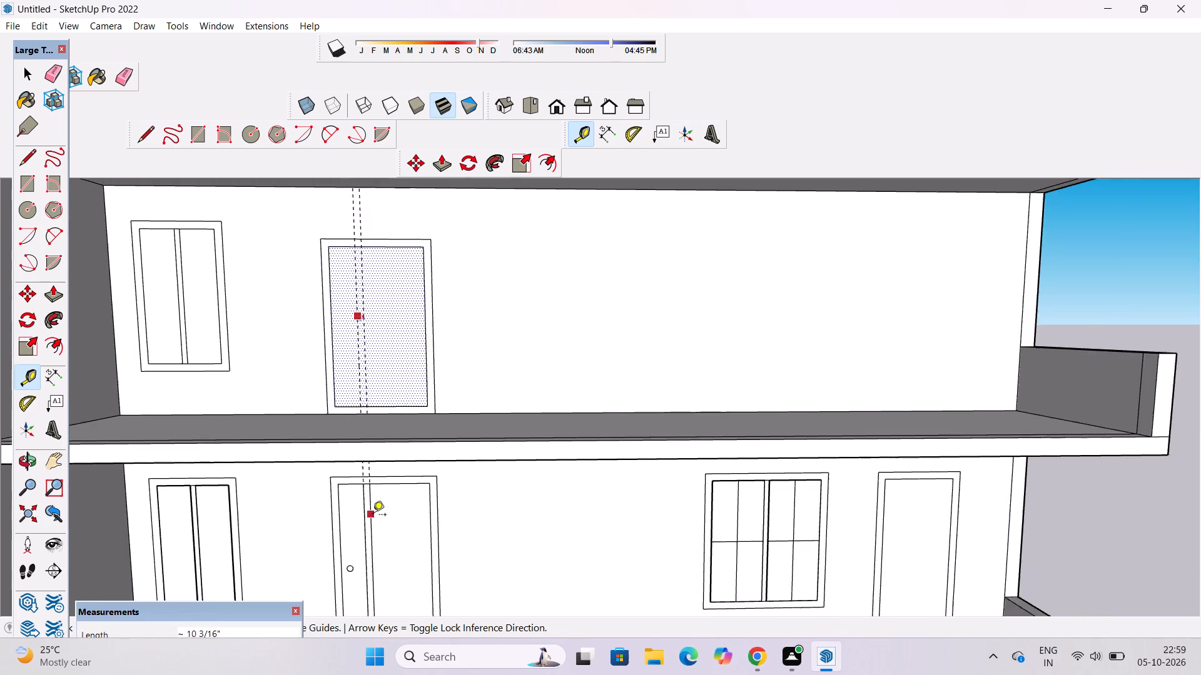
{"action": "scroll", "coordinate": [373, 516], "scroll_direction": "up", "scroll_amount": 8}
{"action": "left_click", "coordinate": [364, 447]}
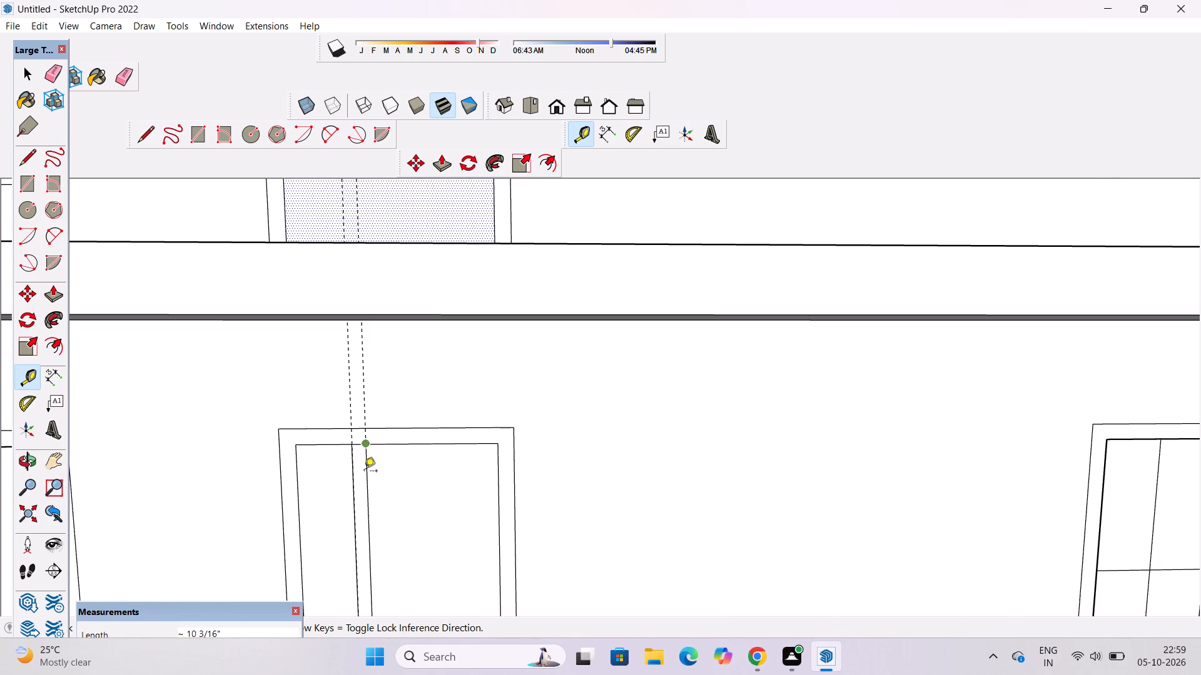
{"action": "scroll", "coordinate": [358, 511], "scroll_direction": "down", "scroll_amount": 16}
{"action": "scroll", "coordinate": [363, 421], "scroll_direction": "up", "scroll_amount": 4}
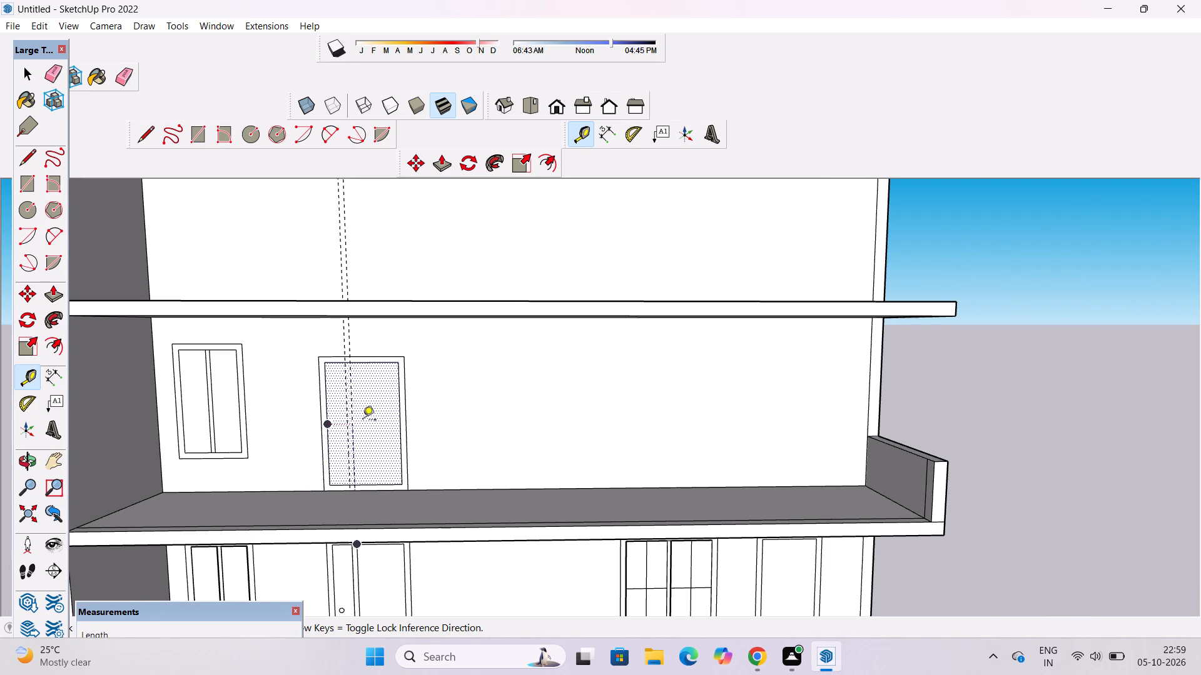
Draw the upper door's vertical strip as a rectangle between the two guides, spanning the full height of the inner frame.
{"action": "key", "text": "l"}
{"action": "key", "text": "r"}
{"action": "scroll", "coordinate": [350, 374], "scroll_direction": "up", "scroll_amount": 7}
{"action": "left_click", "coordinate": [340, 354]}
{"action": "scroll", "coordinate": [340, 361], "scroll_direction": "down", "scroll_amount": 5}
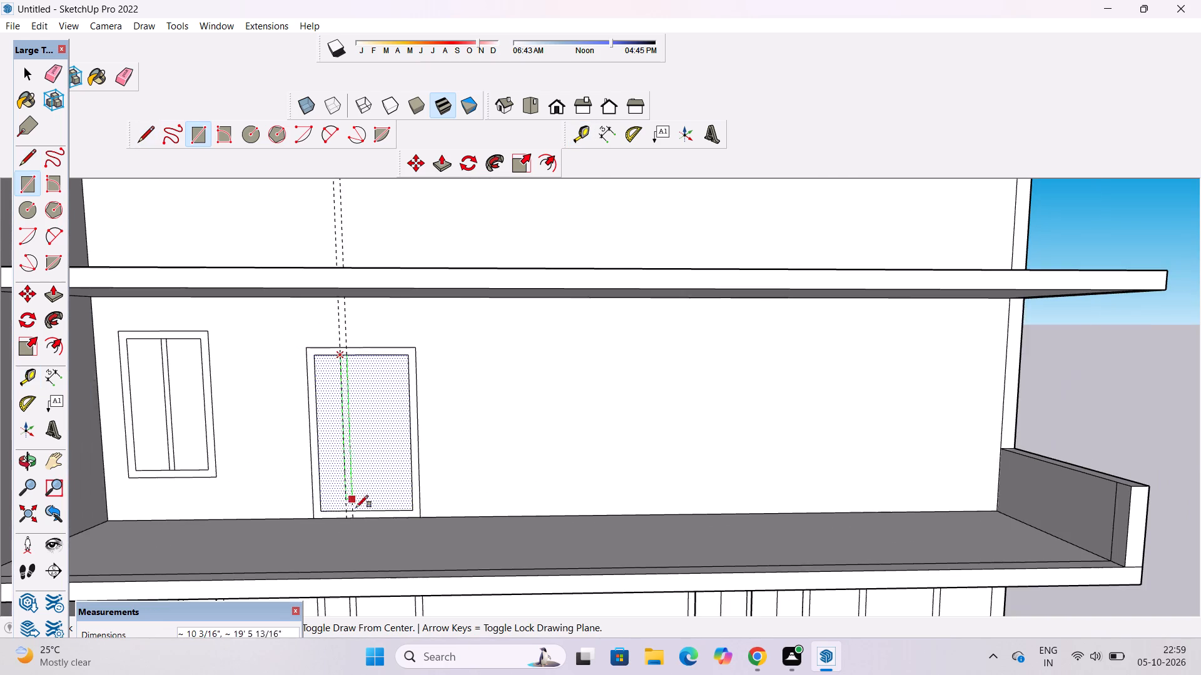
{"action": "scroll", "coordinate": [356, 507], "scroll_direction": "up", "scroll_amount": 3}
{"action": "left_click", "coordinate": [353, 509]}
{"action": "key", "text": "space"}
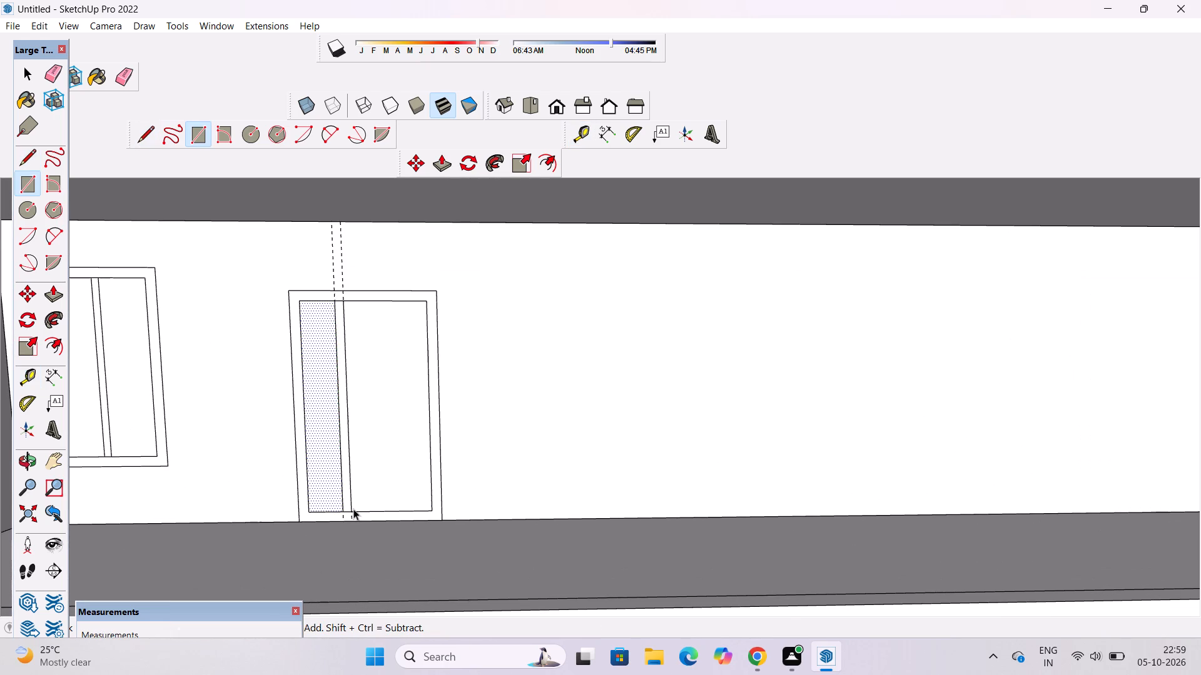
Erase the two vertical guides running through the upper door.
{"action": "scroll", "coordinate": [353, 509], "scroll_direction": "down", "scroll_amount": 5}
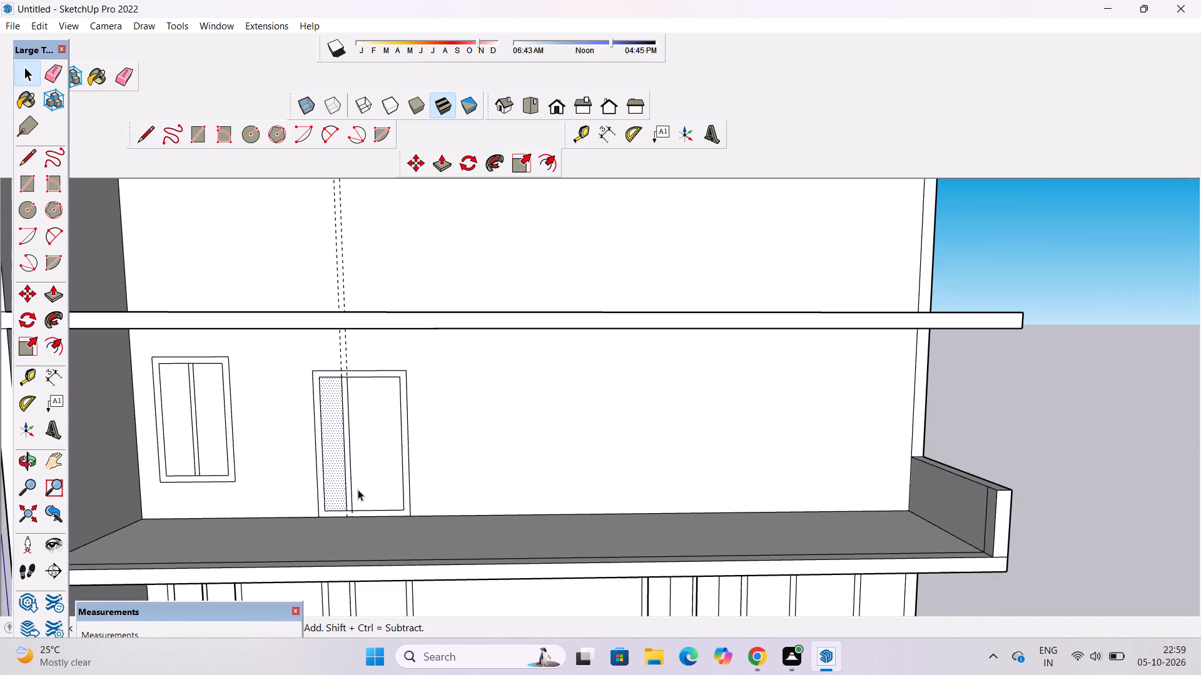
{"action": "scroll", "coordinate": [357, 484], "scroll_direction": "down", "scroll_amount": 4}
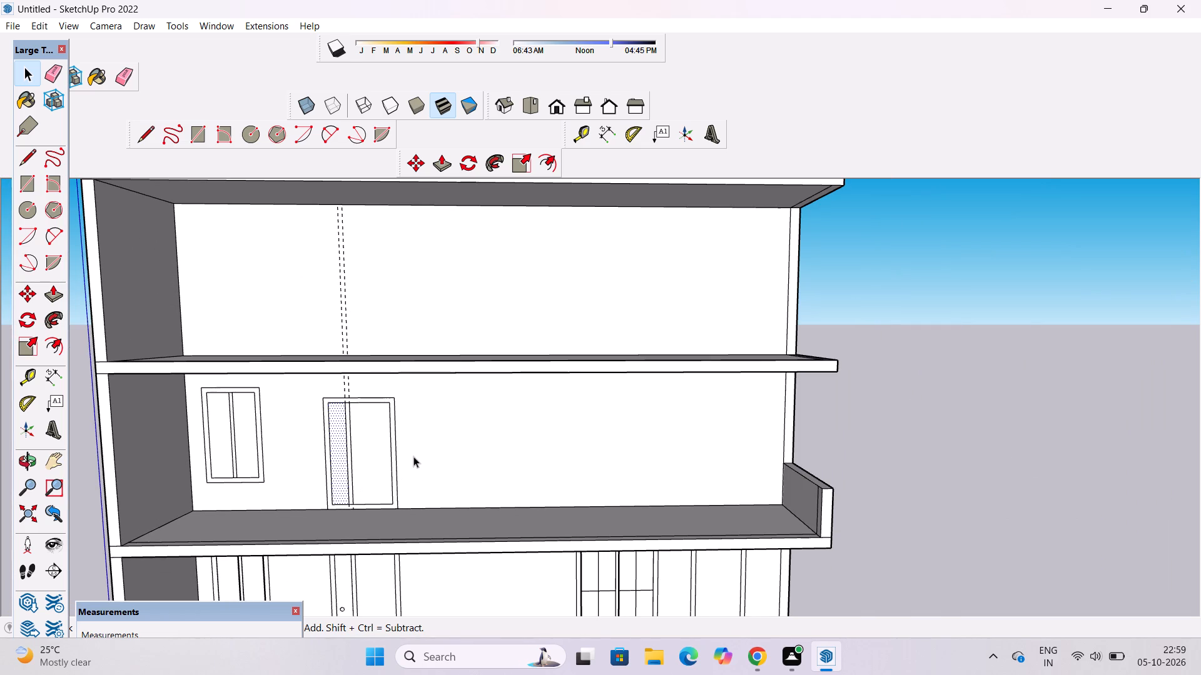
{"action": "key", "text": "o"}
{"action": "scroll", "coordinate": [412, 421], "scroll_direction": "down", "scroll_amount": 5}
{"action": "left_click_drag", "start_coordinate": [422, 420], "coordinate": [408, 512]}
{"action": "scroll", "coordinate": [395, 476], "scroll_direction": "up", "scroll_amount": 4}
{"action": "left_click_drag", "start_coordinate": [395, 476], "coordinate": [464, 477]}
{"action": "left_click_drag", "start_coordinate": [464, 482], "coordinate": [459, 449]}
{"action": "left_click_drag", "start_coordinate": [459, 449], "coordinate": [468, 472], "text": "shift"}
{"action": "left_click_drag", "start_coordinate": [465, 475], "coordinate": [461, 458]}
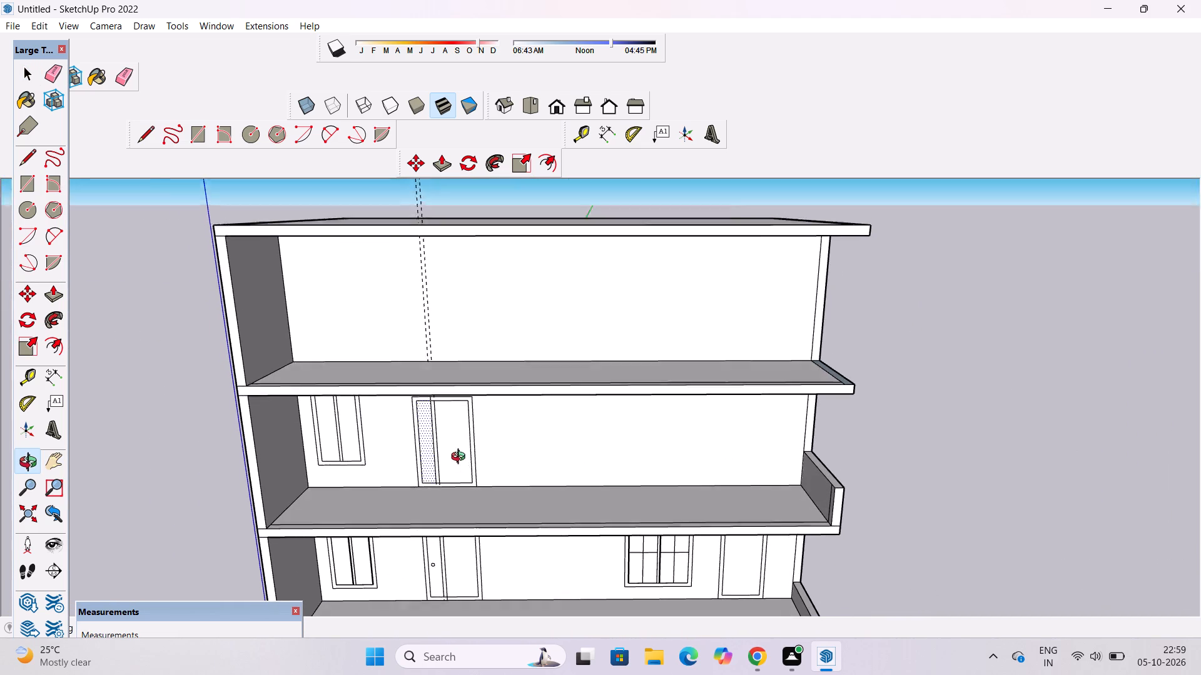
{"action": "left_click_drag", "start_coordinate": [461, 458], "coordinate": [460, 451]}
{"action": "key", "text": "e"}
{"action": "left_click_drag", "start_coordinate": [440, 314], "coordinate": [417, 336]}
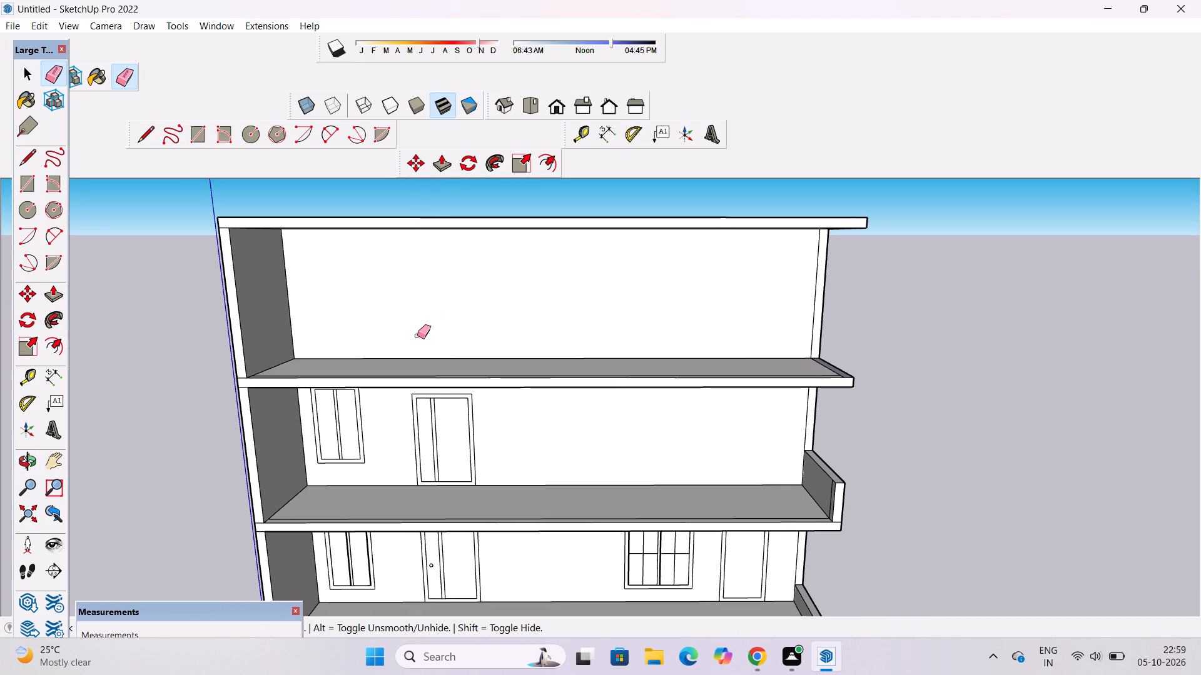
Examine the building's front and the four-column paned window and plain door on the floor below the new door.
{"action": "key", "text": "o"}
{"action": "scroll", "coordinate": [417, 340], "scroll_direction": "down", "scroll_amount": 8}
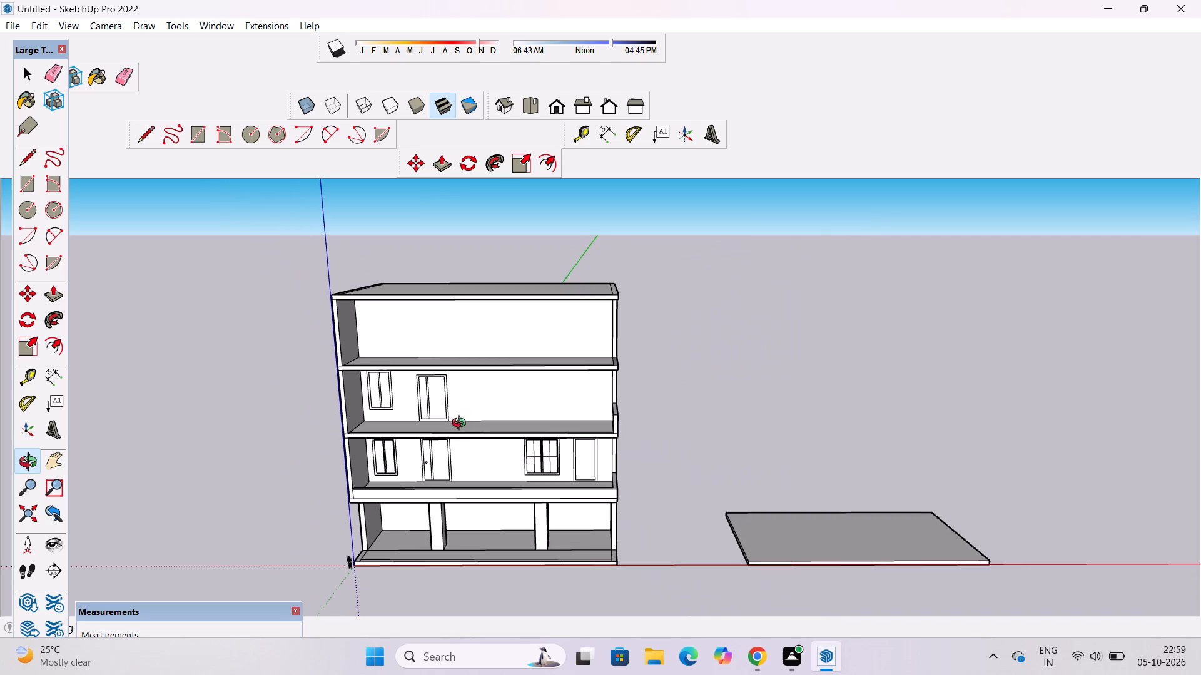
{"action": "left_click_drag", "start_coordinate": [464, 429], "coordinate": [438, 350]}
{"action": "left_click_drag", "start_coordinate": [446, 400], "coordinate": [491, 432]}
{"action": "scroll", "coordinate": [491, 432], "scroll_direction": "up", "scroll_amount": 3}
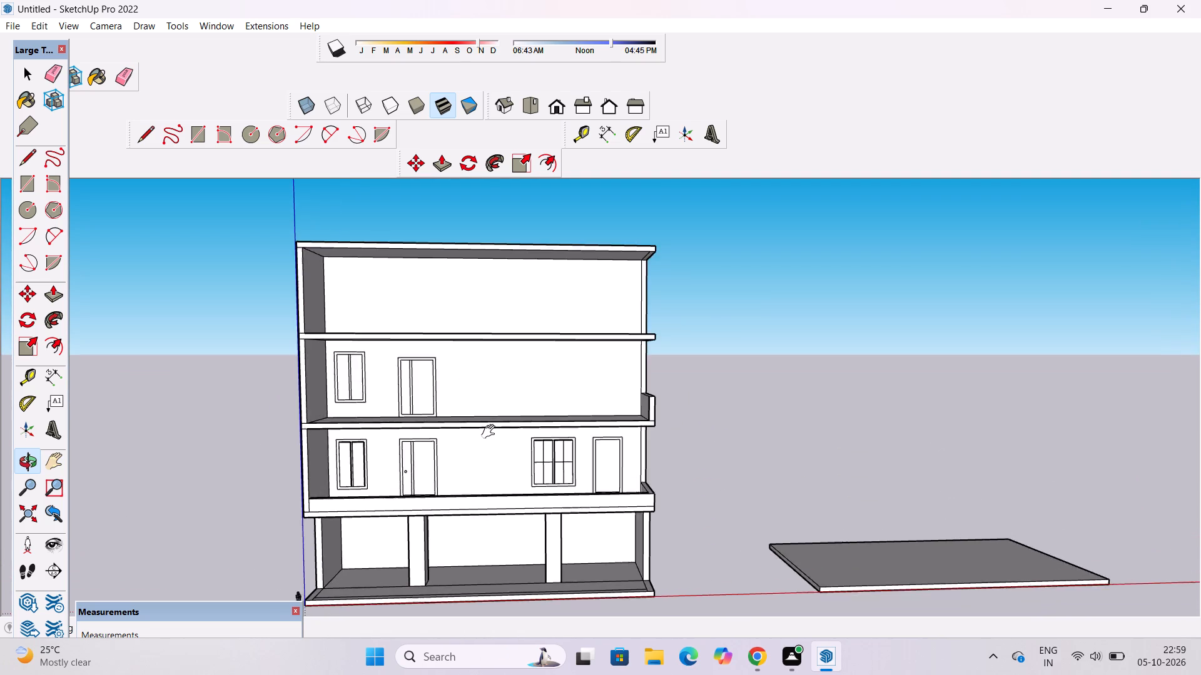
{"action": "left_click_drag", "start_coordinate": [491, 432], "coordinate": [465, 398], "text": "shift"}
{"action": "left_click_drag", "start_coordinate": [579, 401], "coordinate": [564, 437]}
{"action": "left_click_drag", "start_coordinate": [564, 454], "coordinate": [529, 464]}
{"action": "left_click_drag", "start_coordinate": [537, 486], "coordinate": [479, 493]}
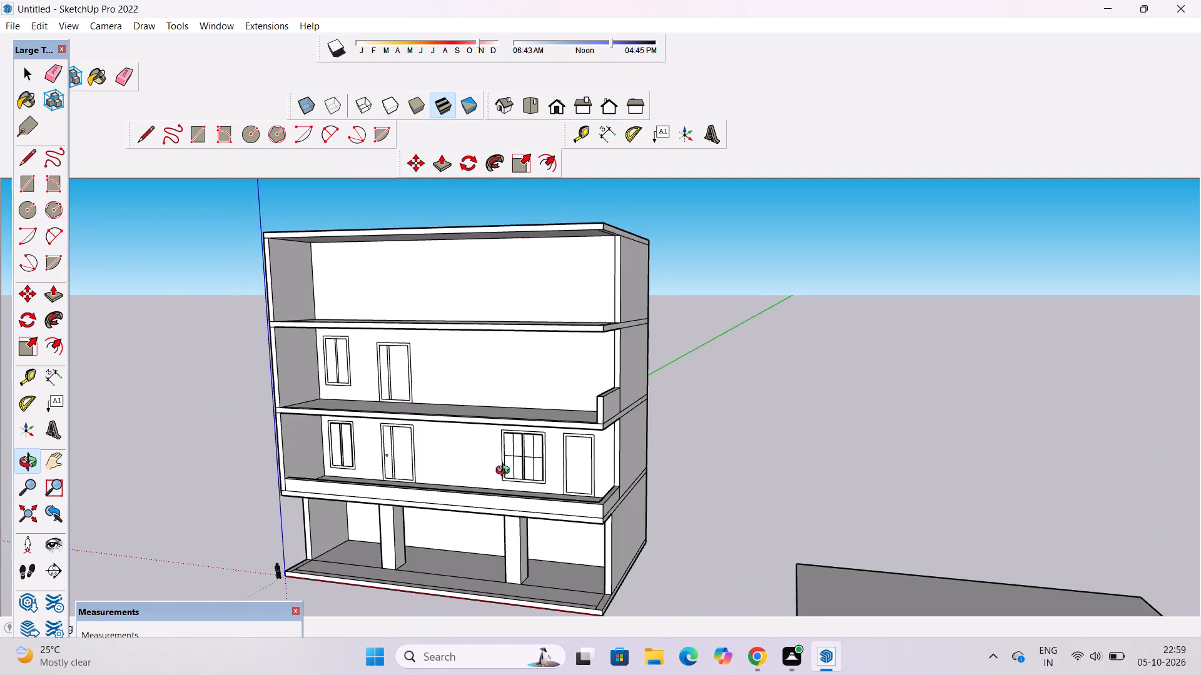
{"action": "scroll", "coordinate": [542, 467], "scroll_direction": "up", "scroll_amount": 8}
{"action": "left_click_drag", "start_coordinate": [497, 479], "coordinate": [428, 425]}
{"action": "scroll", "coordinate": [545, 410], "scroll_direction": "up", "scroll_amount": 7}
{"action": "left_click_drag", "start_coordinate": [641, 410], "coordinate": [641, 422]}
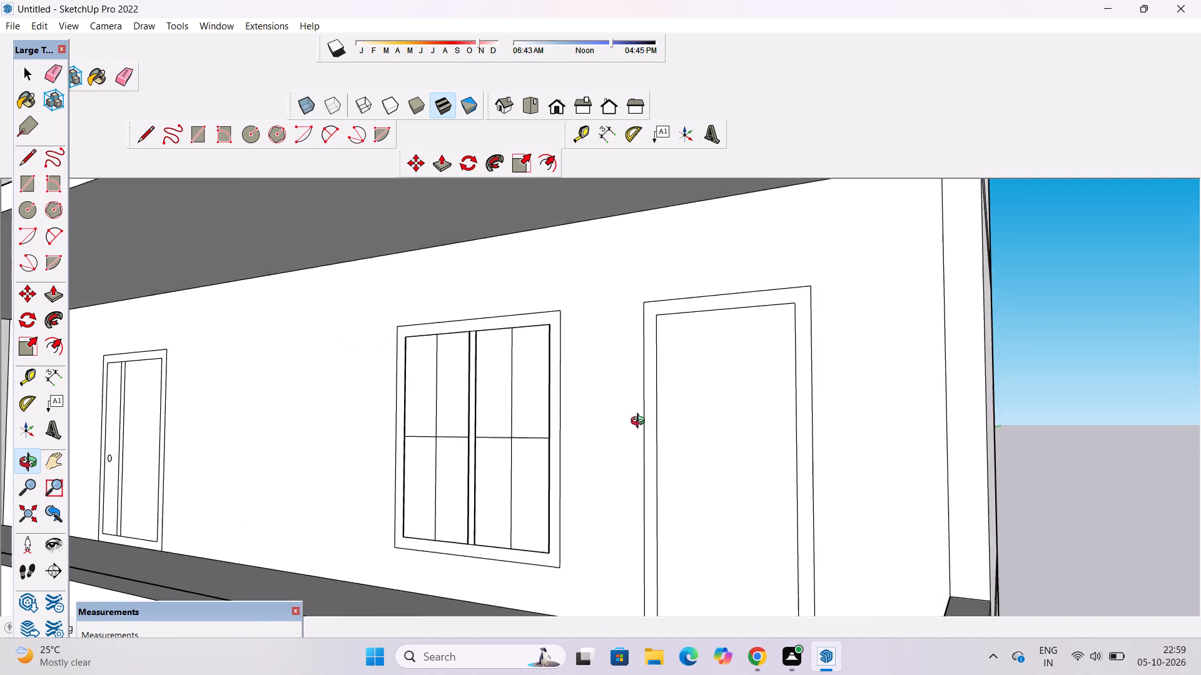
{"action": "left_click_drag", "start_coordinate": [641, 422], "coordinate": [699, 515]}
{"action": "left_click_drag", "start_coordinate": [405, 514], "coordinate": [474, 442]}
{"action": "left_click_drag", "start_coordinate": [490, 454], "coordinate": [433, 429], "text": "shift"}
{"action": "left_click_drag", "start_coordinate": [418, 391], "coordinate": [517, 401]}
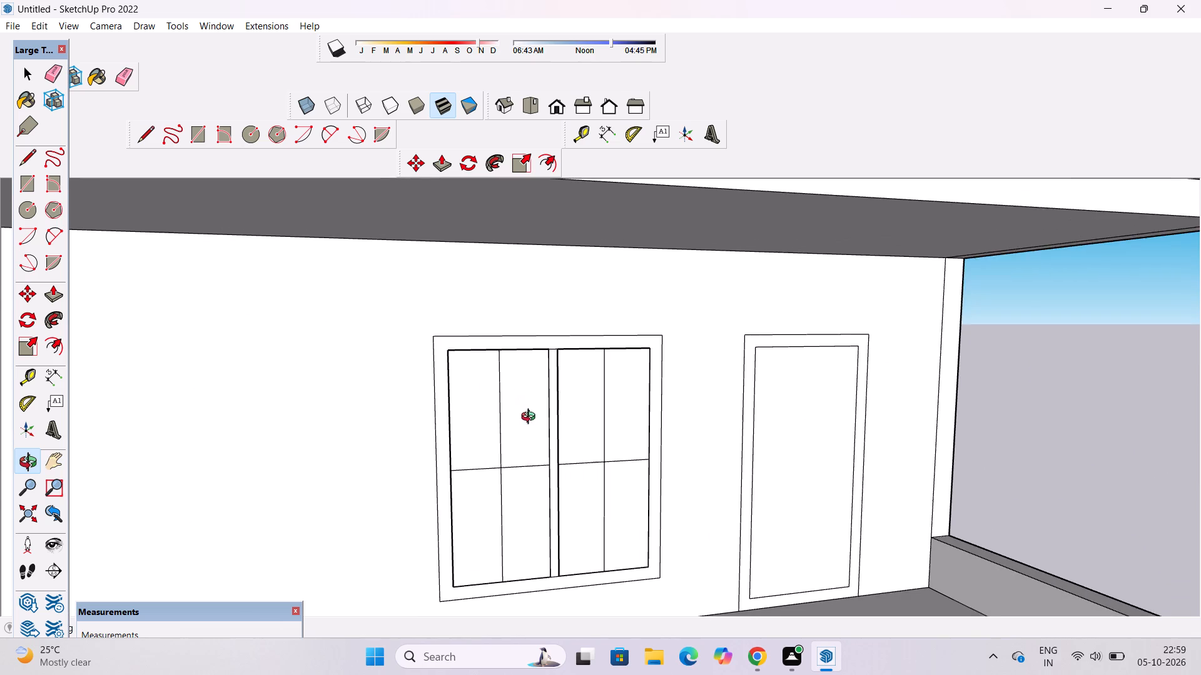
{"action": "scroll", "coordinate": [535, 424], "scroll_direction": "down", "scroll_amount": 4}
{"action": "left_click_drag", "start_coordinate": [553, 433], "coordinate": [522, 437]}
{"action": "scroll", "coordinate": [545, 410], "scroll_direction": "up", "scroll_amount": 4}
{"action": "scroll", "coordinate": [619, 342], "scroll_direction": "down", "scroll_amount": 2}
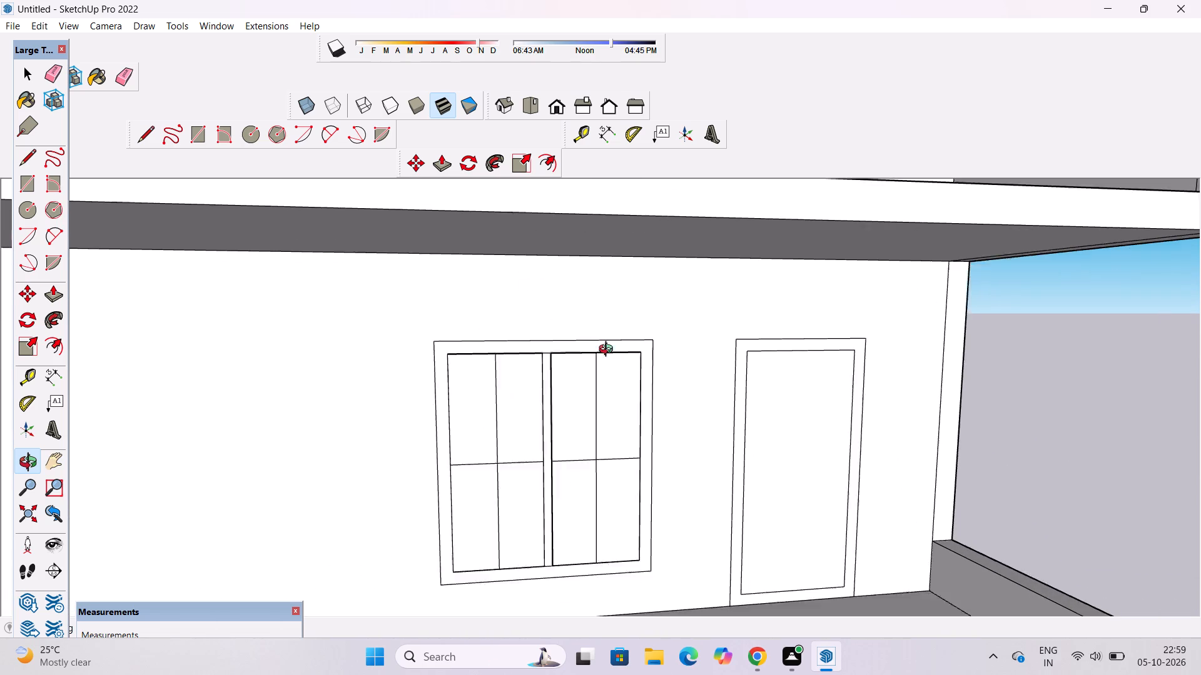
{"action": "scroll", "coordinate": [609, 351], "scroll_direction": "down", "scroll_amount": 3}
{"action": "left_click_drag", "start_coordinate": [693, 442], "coordinate": [651, 520]}
{"action": "left_click_drag", "start_coordinate": [385, 444], "coordinate": [467, 336]}
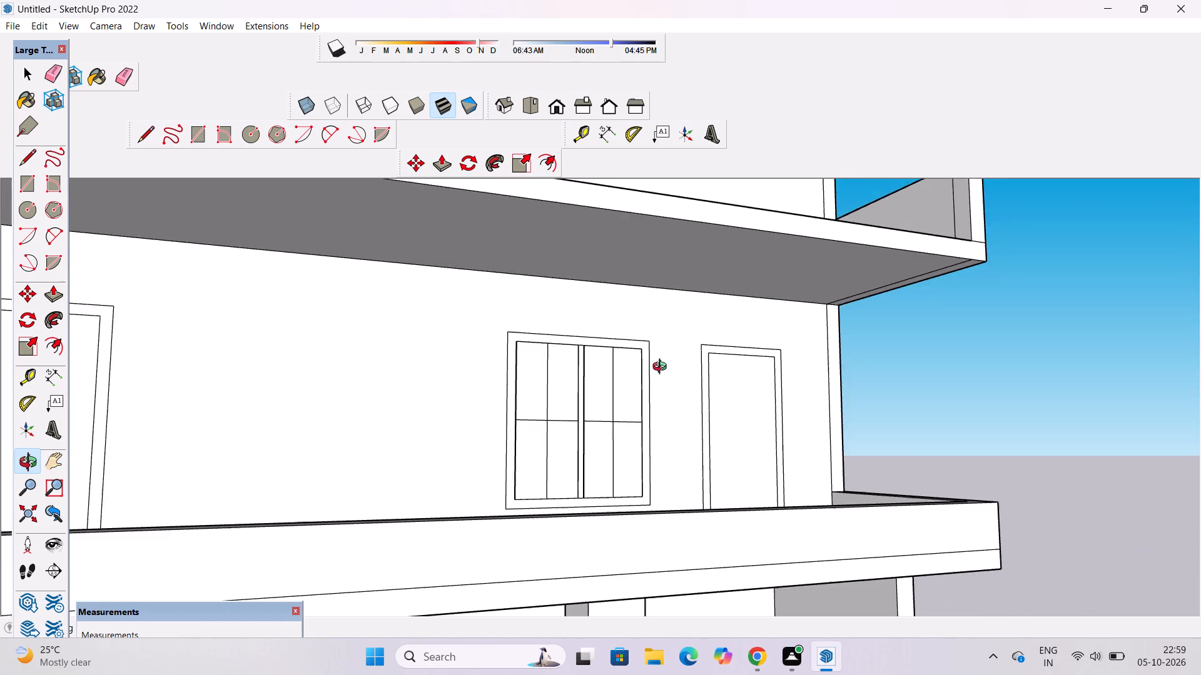
{"action": "scroll", "coordinate": [766, 417], "scroll_direction": "up", "scroll_amount": 4}
{"action": "left_click_drag", "start_coordinate": [838, 464], "coordinate": [700, 530]}
{"action": "left_click_drag", "start_coordinate": [607, 538], "coordinate": [611, 452], "text": "shift"}
{"action": "scroll", "coordinate": [582, 445], "scroll_direction": "down", "scroll_amount": 5}
{"action": "left_click_drag", "start_coordinate": [573, 408], "coordinate": [639, 482]}
{"action": "scroll", "coordinate": [473, 433], "scroll_direction": "up", "scroll_amount": 5}
{"action": "left_click_drag", "start_coordinate": [299, 456], "coordinate": [344, 372]}
{"action": "scroll", "coordinate": [408, 364], "scroll_direction": "up", "scroll_amount": 3}
{"action": "left_click_drag", "start_coordinate": [390, 375], "coordinate": [324, 381]}
{"action": "key", "text": "space"}
{"action": "scroll", "coordinate": [395, 381], "scroll_direction": "up", "scroll_amount": 1}
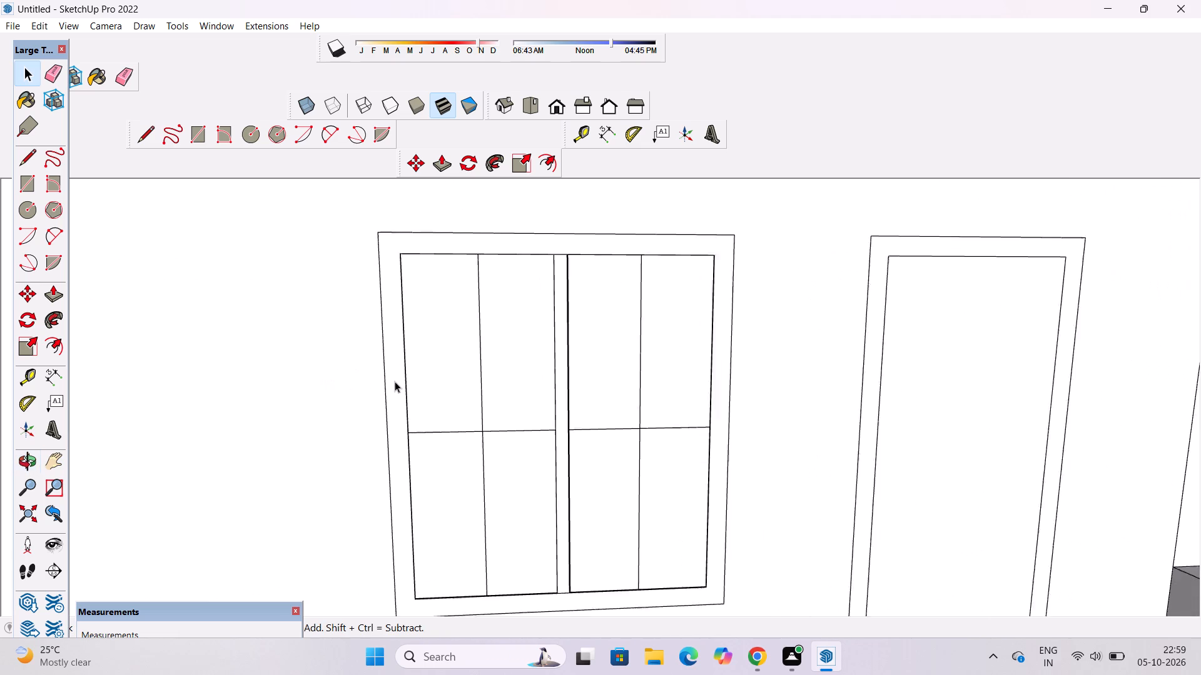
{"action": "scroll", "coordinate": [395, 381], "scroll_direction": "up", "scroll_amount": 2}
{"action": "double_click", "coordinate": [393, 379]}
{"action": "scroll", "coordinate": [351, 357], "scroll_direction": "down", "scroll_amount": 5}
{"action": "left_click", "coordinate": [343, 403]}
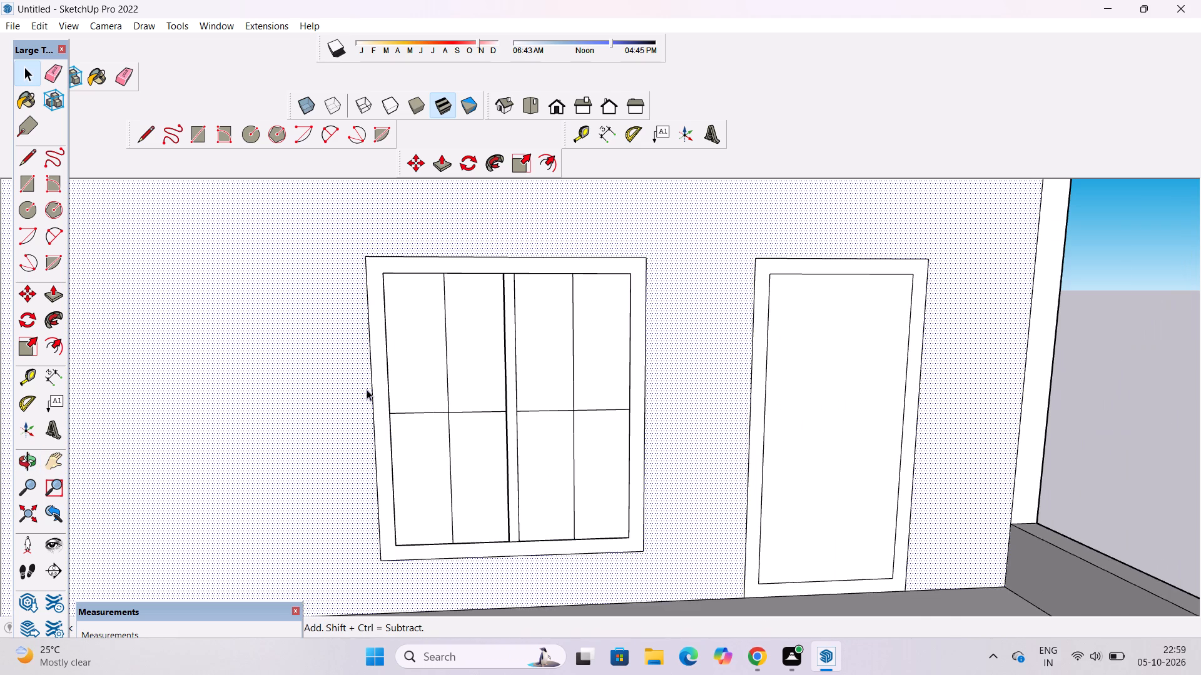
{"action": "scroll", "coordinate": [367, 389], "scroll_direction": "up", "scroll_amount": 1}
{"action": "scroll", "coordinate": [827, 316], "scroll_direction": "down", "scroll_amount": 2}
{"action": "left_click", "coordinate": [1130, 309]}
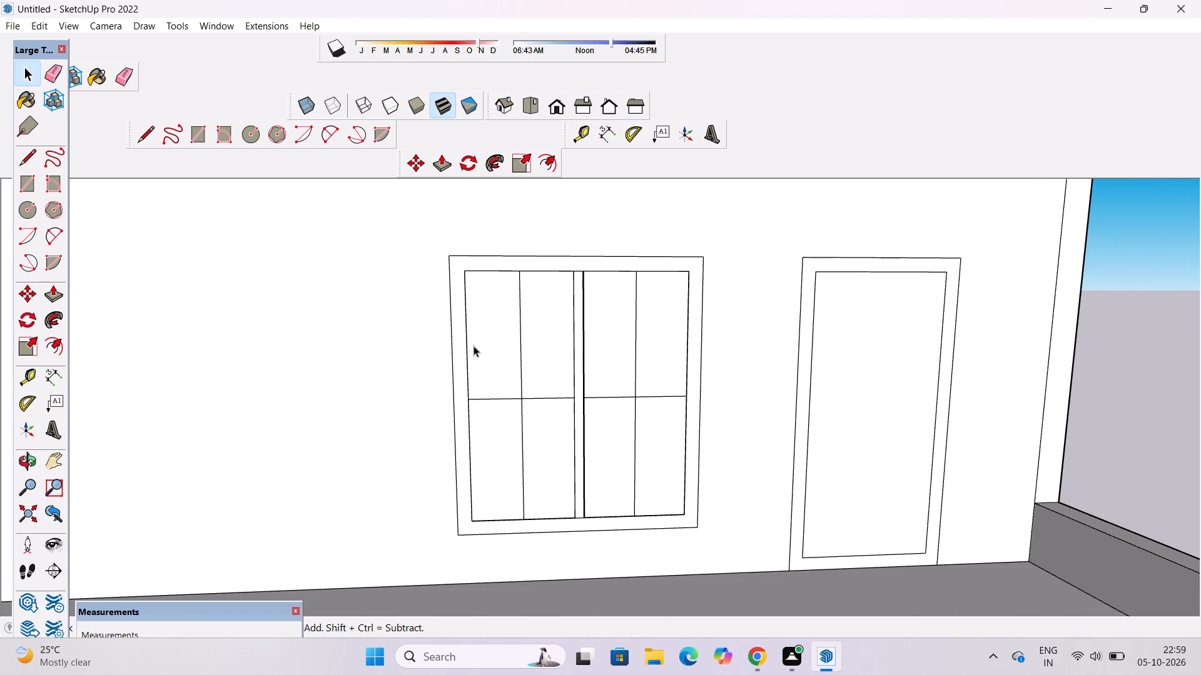
Copy the outer outline of the four-column paned window straight up onto the wall of the floor above.
{"action": "scroll", "coordinate": [437, 342], "scroll_direction": "up", "scroll_amount": 1}
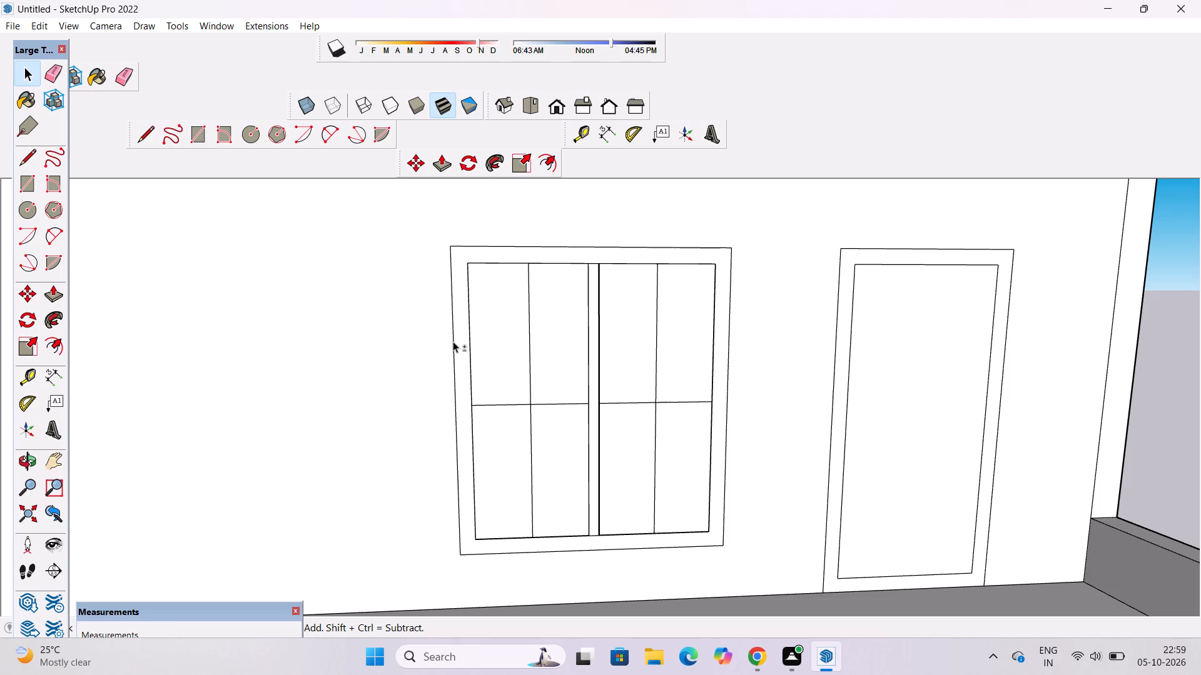
{"action": "left_click", "coordinate": [453, 341], "text": "shift"}
{"action": "left_click", "coordinate": [501, 246], "text": "shift"}
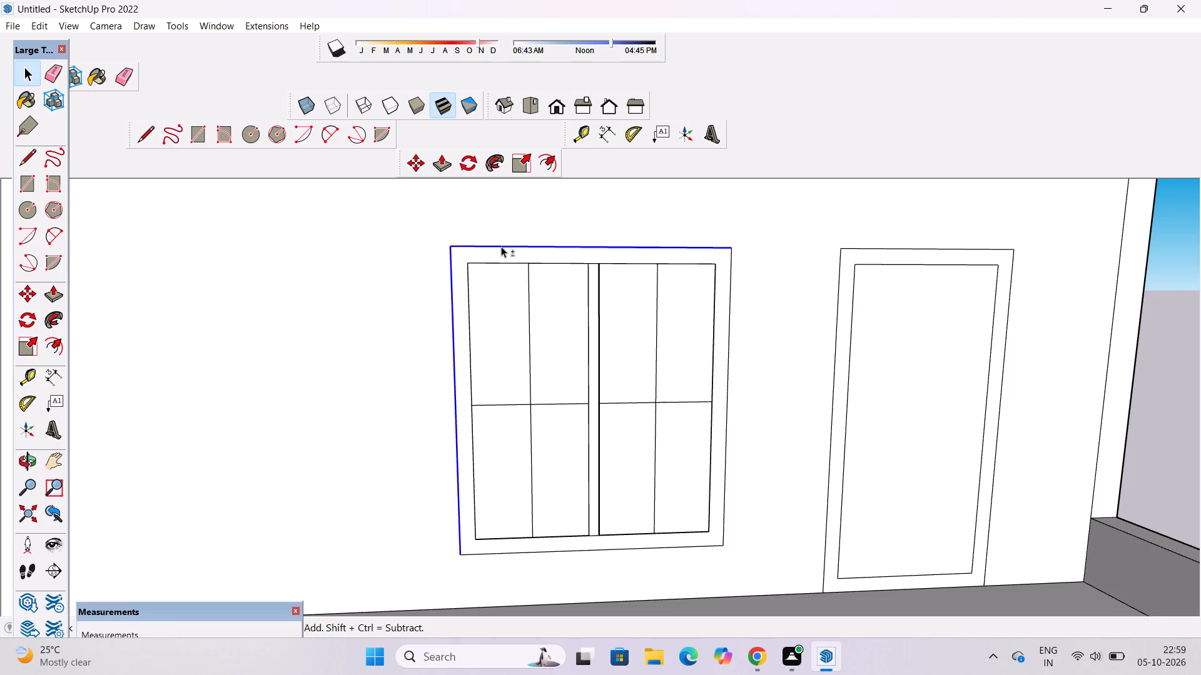
{"action": "scroll", "coordinate": [479, 248], "scroll_direction": "down", "scroll_amount": 1, "text": "shift"}
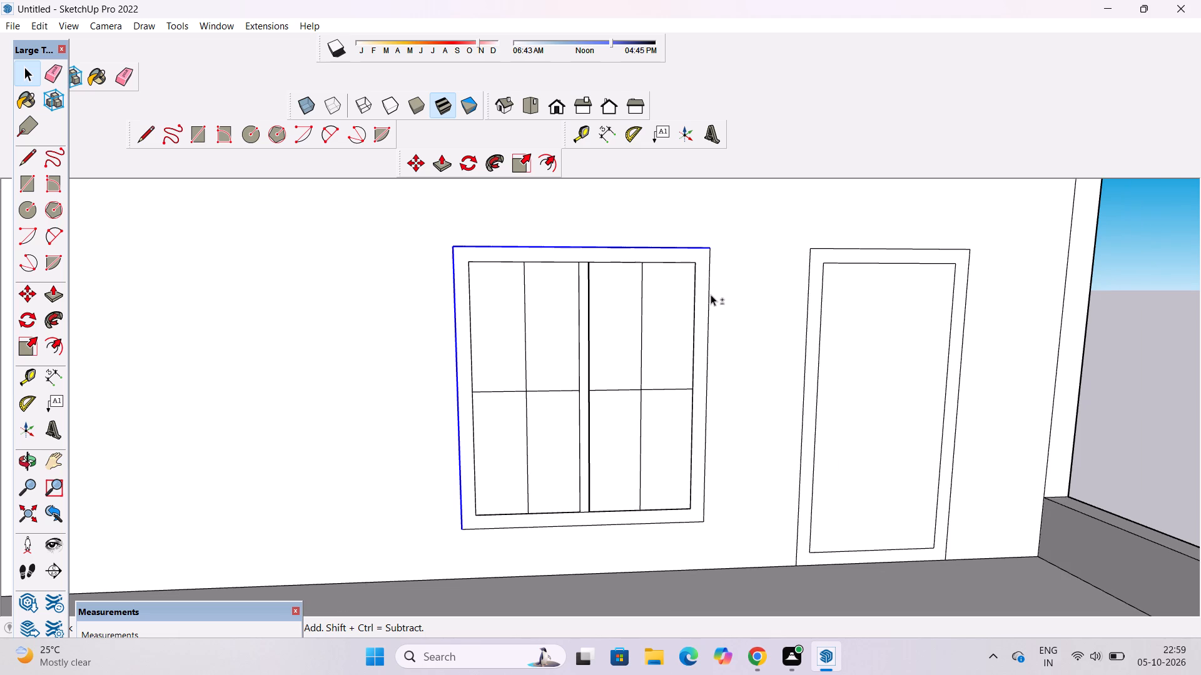
{"action": "left_click", "coordinate": [709, 297], "text": "shift"}
{"action": "scroll", "coordinate": [544, 296], "scroll_direction": "down", "scroll_amount": 3, "text": "shift"}
{"action": "scroll", "coordinate": [594, 487], "scroll_direction": "up", "scroll_amount": 3, "text": "shift"}
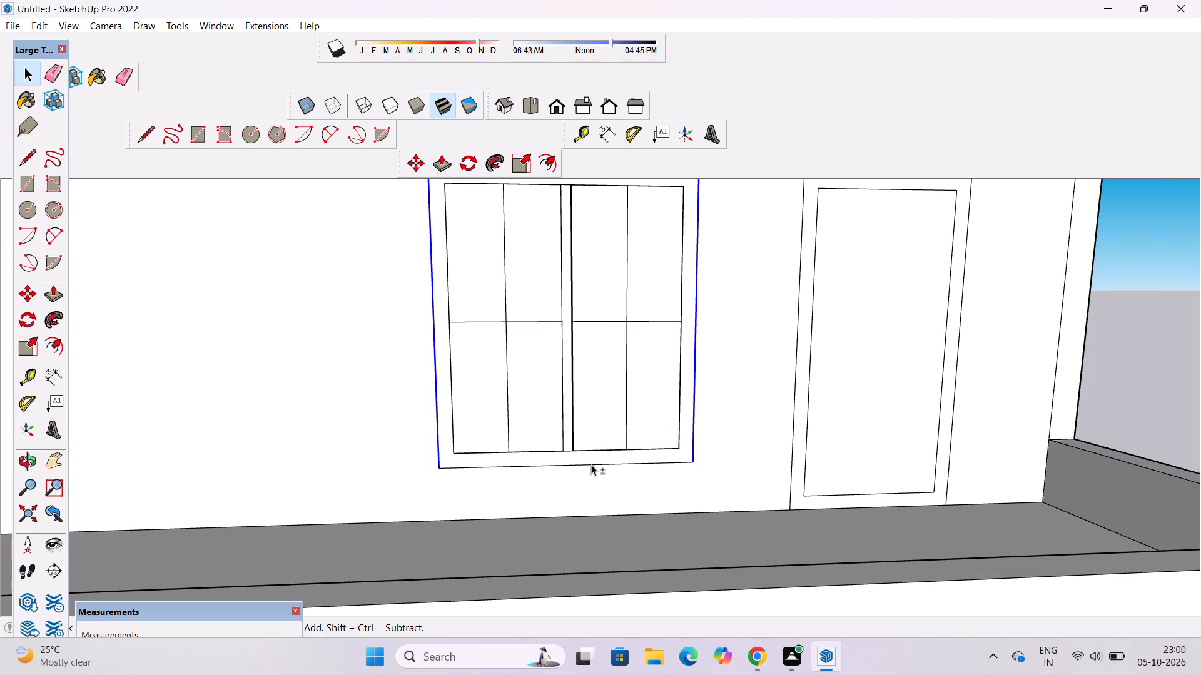
{"action": "left_click", "coordinate": [590, 466], "text": "shift"}
{"action": "scroll", "coordinate": [536, 469], "scroll_direction": "down", "scroll_amount": 3, "text": "shift"}
{"action": "key", "text": "m"}
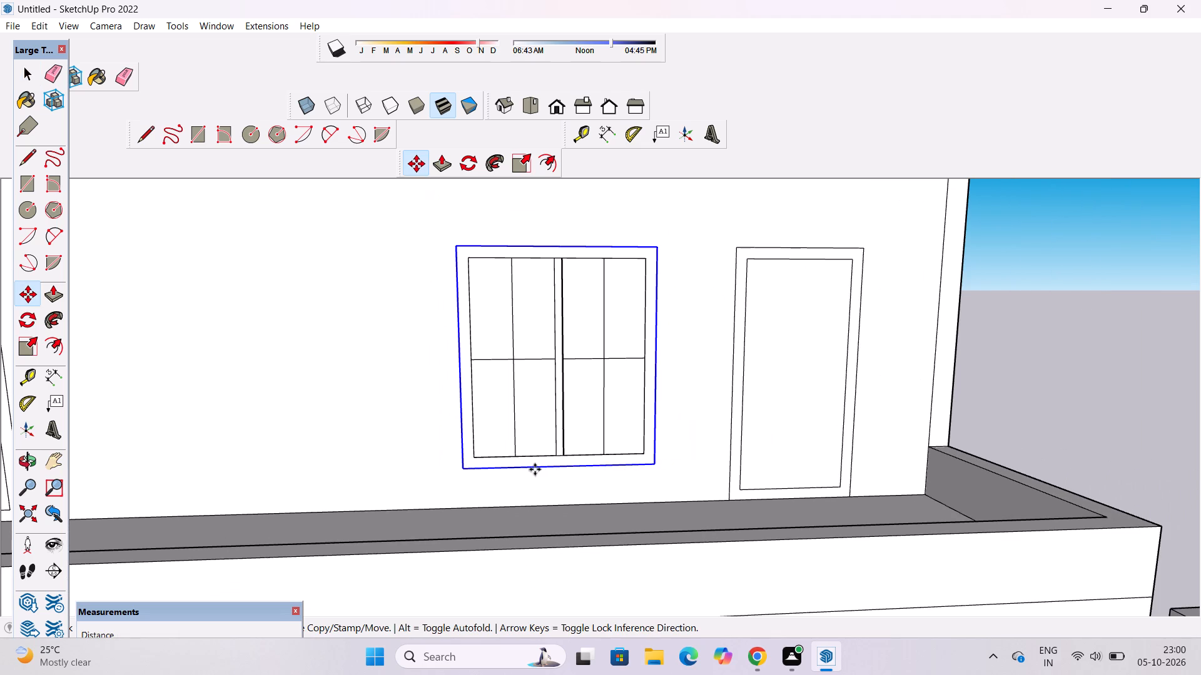
{"action": "left_click", "coordinate": [461, 470]}
{"action": "scroll", "coordinate": [460, 463], "scroll_direction": "down", "scroll_amount": 5}
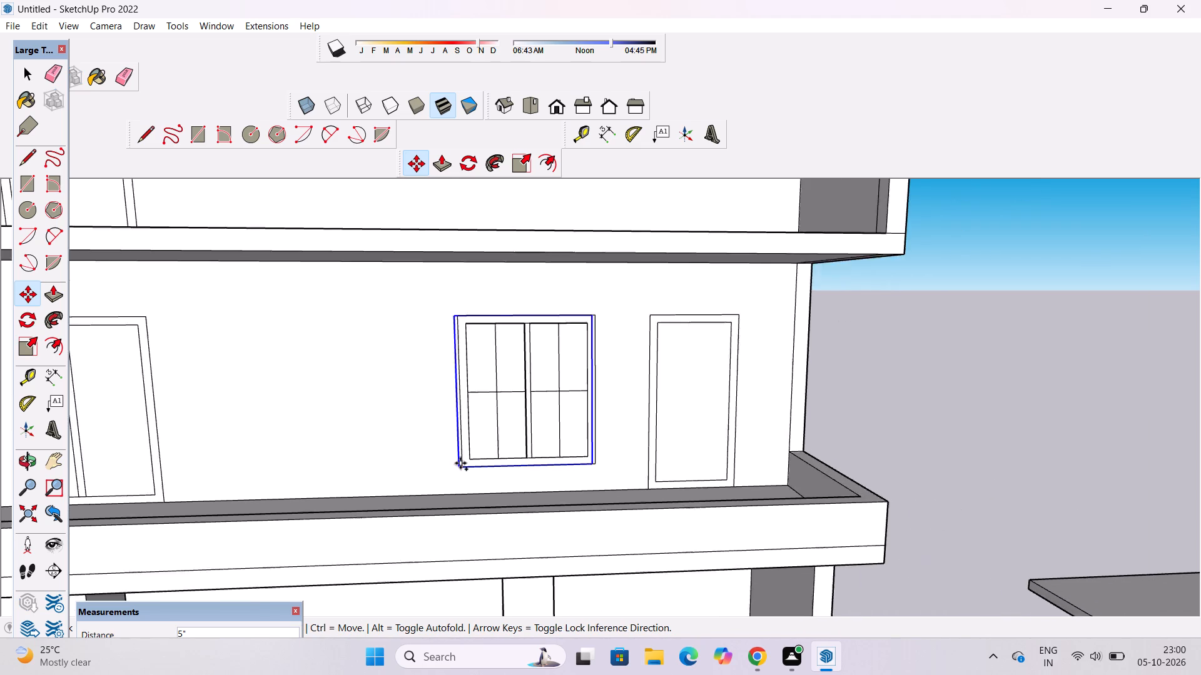
{"action": "scroll", "coordinate": [460, 463], "scroll_direction": "down", "scroll_amount": 4}
{"action": "scroll", "coordinate": [442, 336], "scroll_direction": "up", "scroll_amount": 4}
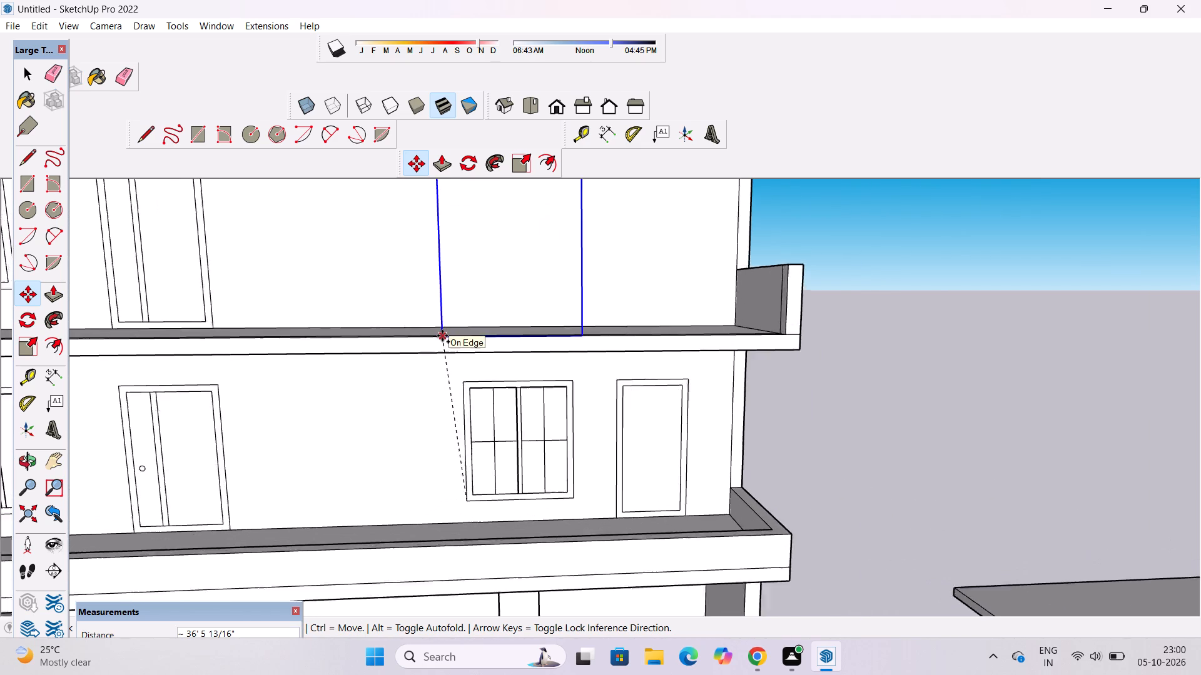
{"action": "scroll", "coordinate": [455, 314], "scroll_direction": "up", "scroll_amount": 7}
{"action": "scroll", "coordinate": [455, 314], "scroll_direction": "down", "scroll_amount": 4}
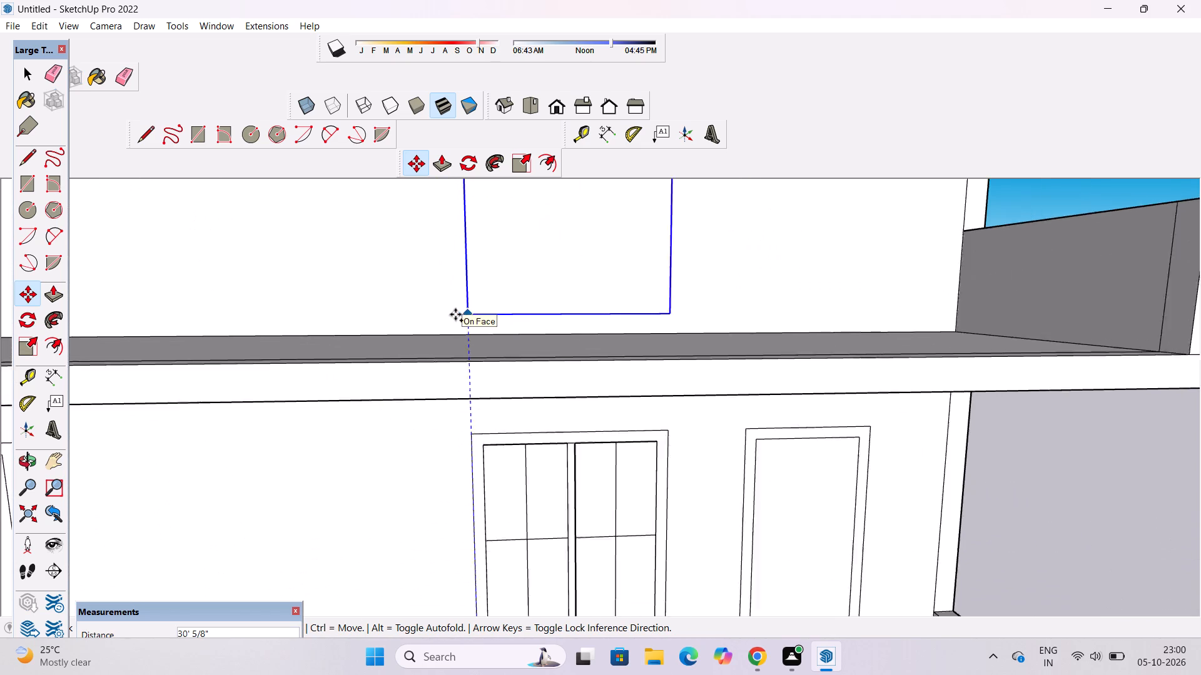
{"action": "scroll", "coordinate": [456, 321], "scroll_direction": "down", "scroll_amount": 3}
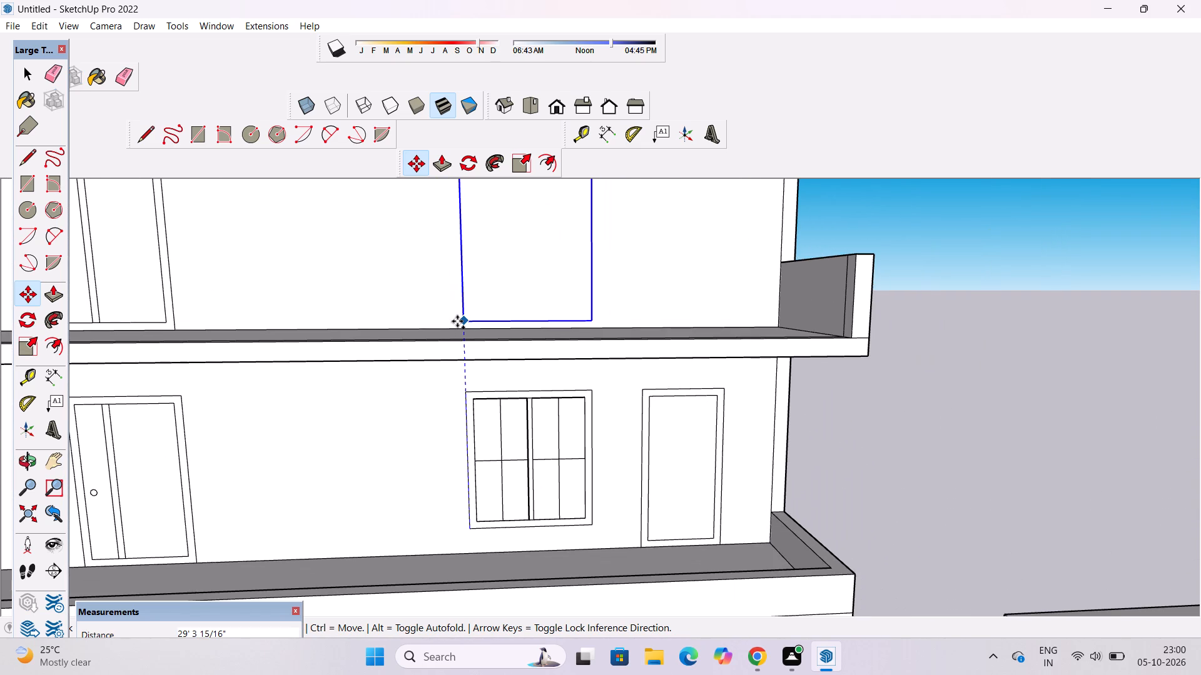
{"action": "scroll", "coordinate": [457, 321], "scroll_direction": "down", "scroll_amount": 7}
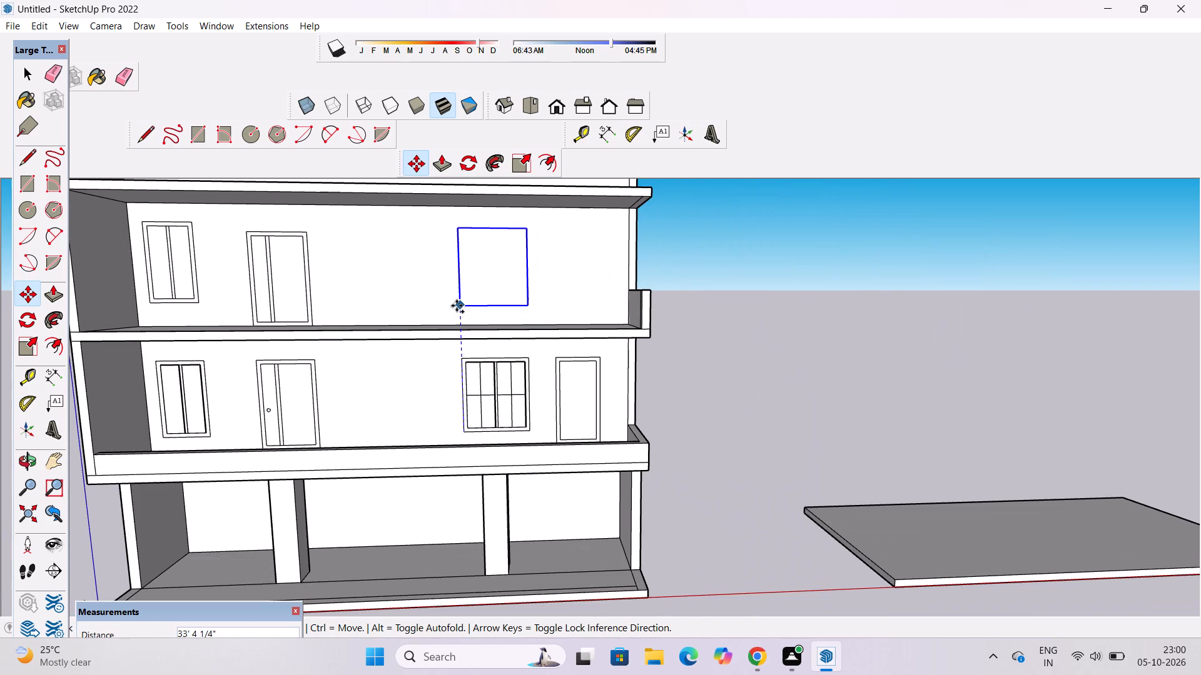
{"action": "left_click", "coordinate": [456, 306]}
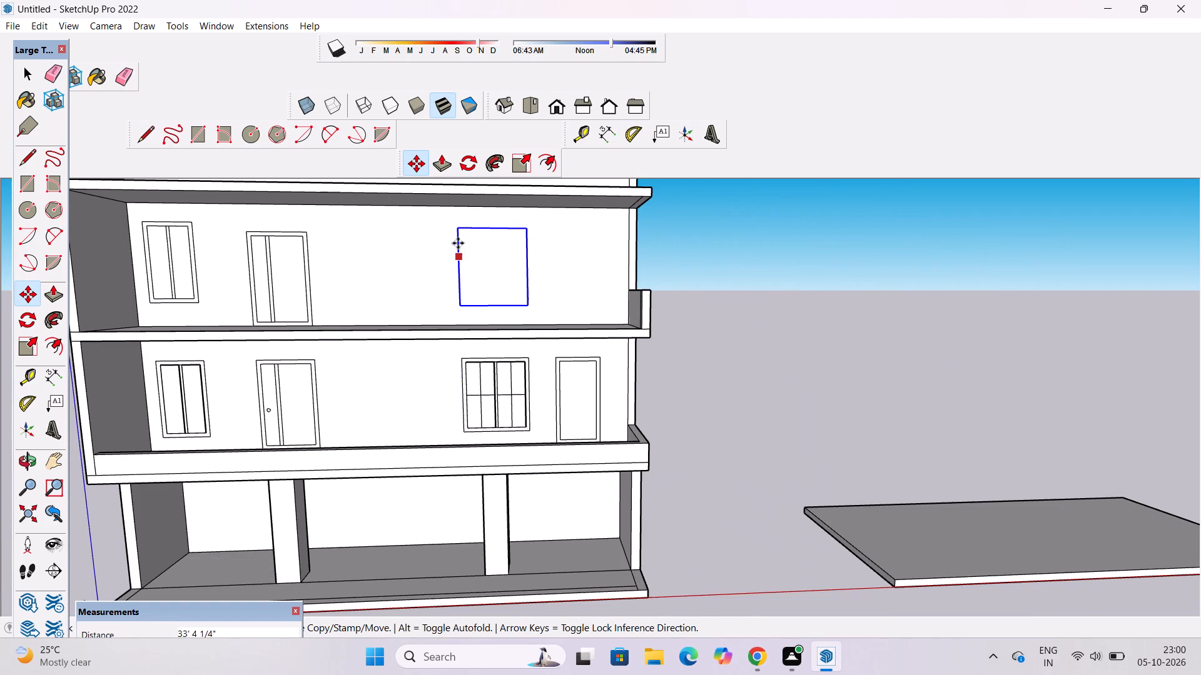
Move the copied outline level with the top of the upper two-panel window, keeping it directly above the four-column window.
{"action": "left_click", "coordinate": [460, 229]}
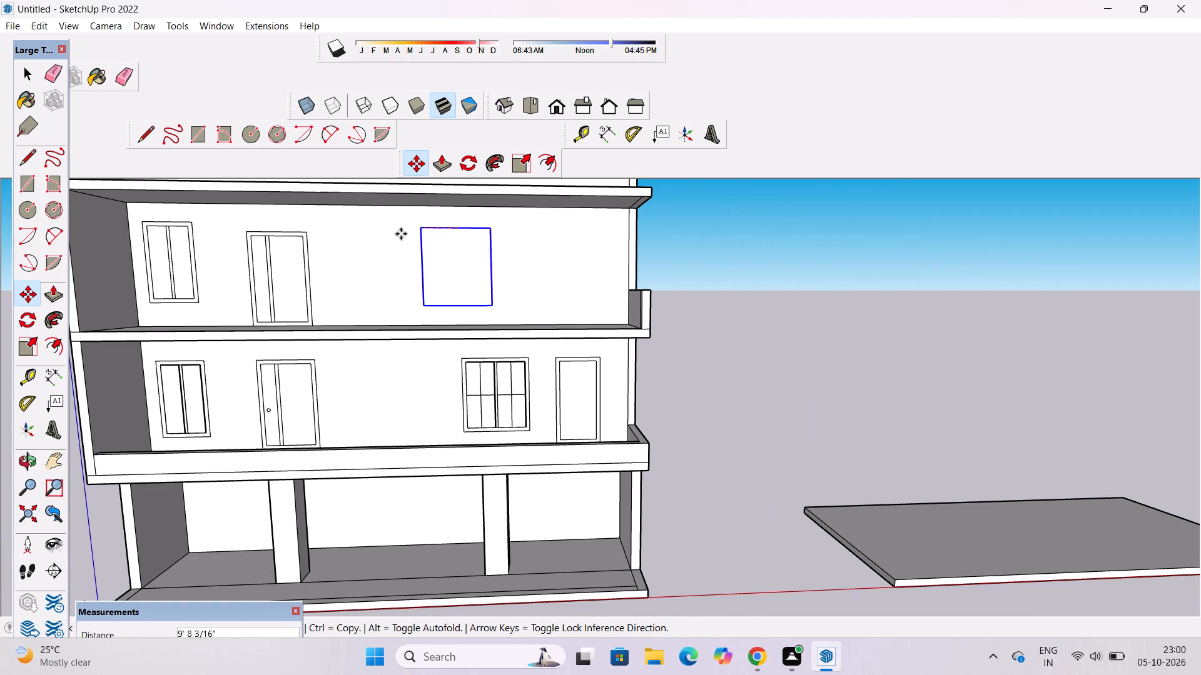
{"action": "scroll", "coordinate": [190, 221], "scroll_direction": "up", "scroll_amount": 3}
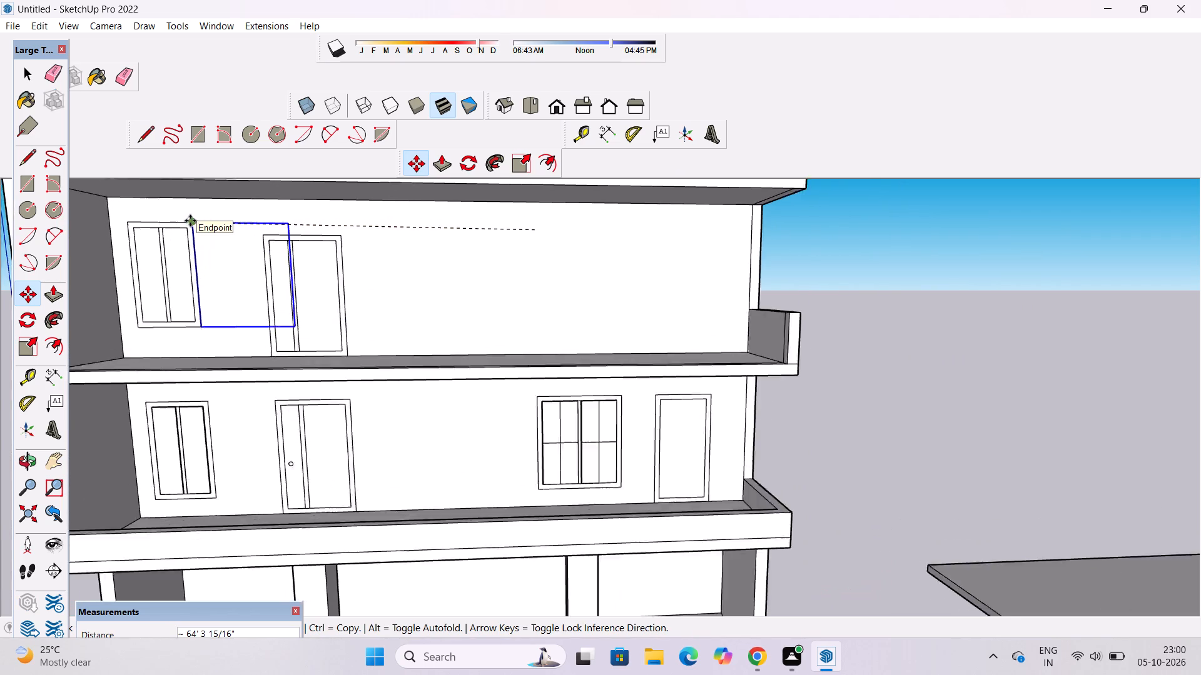
{"action": "scroll", "coordinate": [190, 221], "scroll_direction": "up", "scroll_amount": 1}
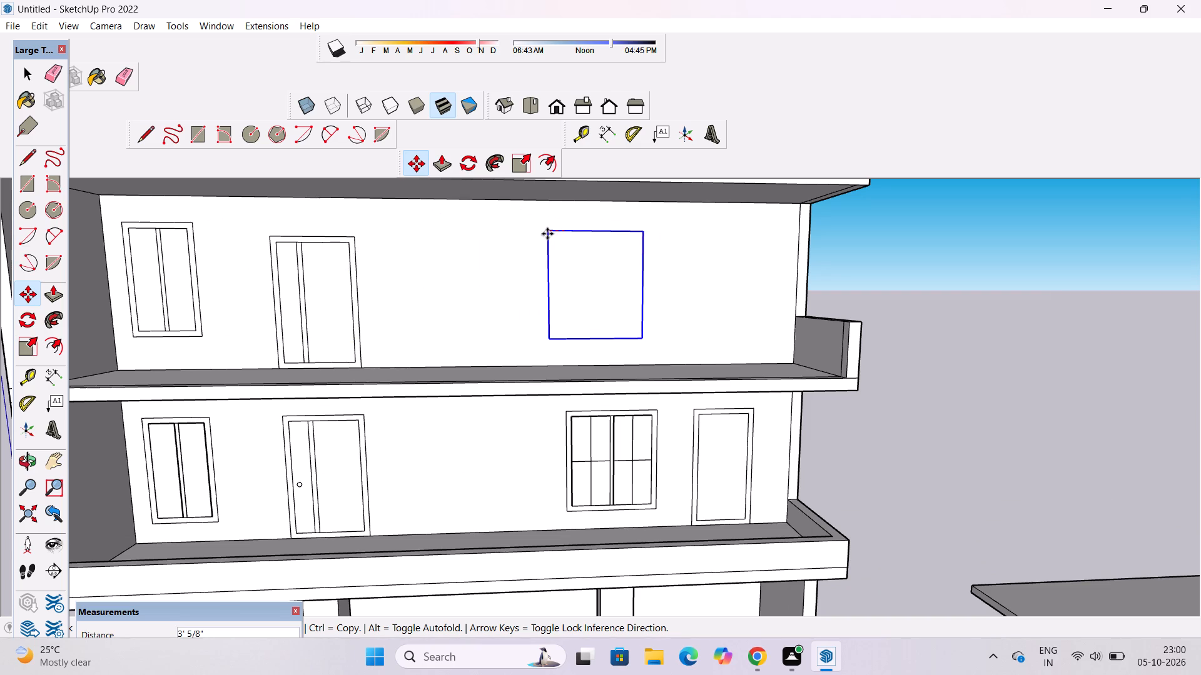
{"action": "scroll", "coordinate": [509, 216], "scroll_direction": "down", "scroll_amount": 4}
{"action": "scroll", "coordinate": [557, 243], "scroll_direction": "up", "scroll_amount": 2}
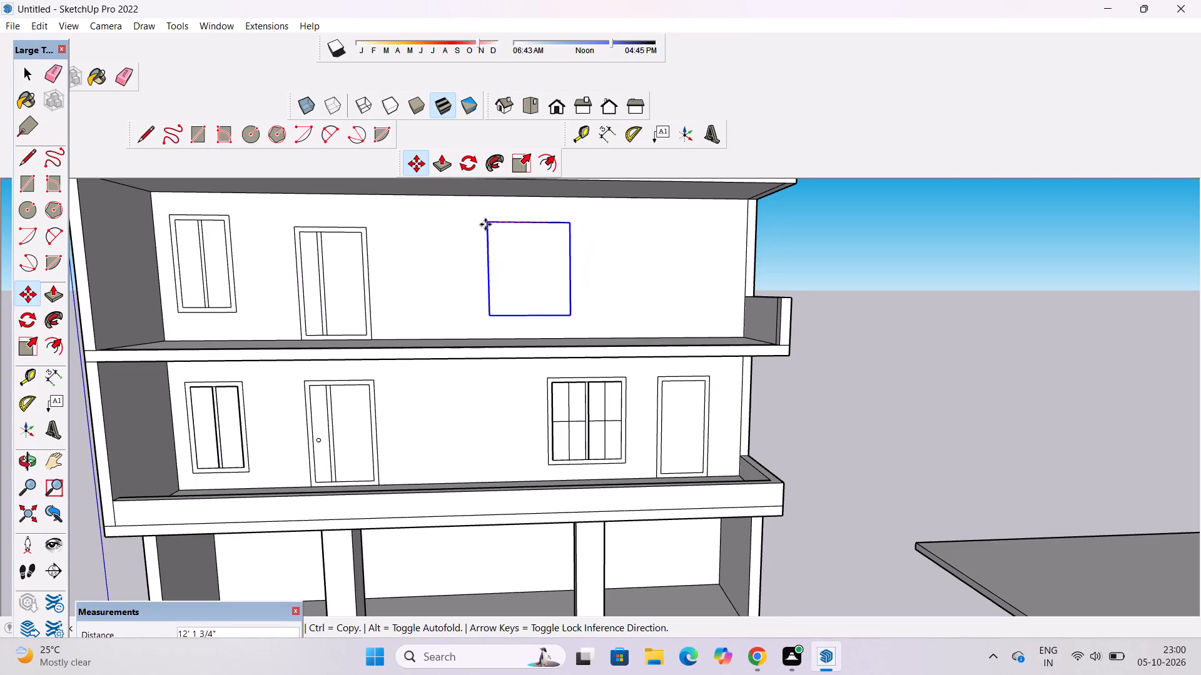
{"action": "left_click", "coordinate": [431, 232]}
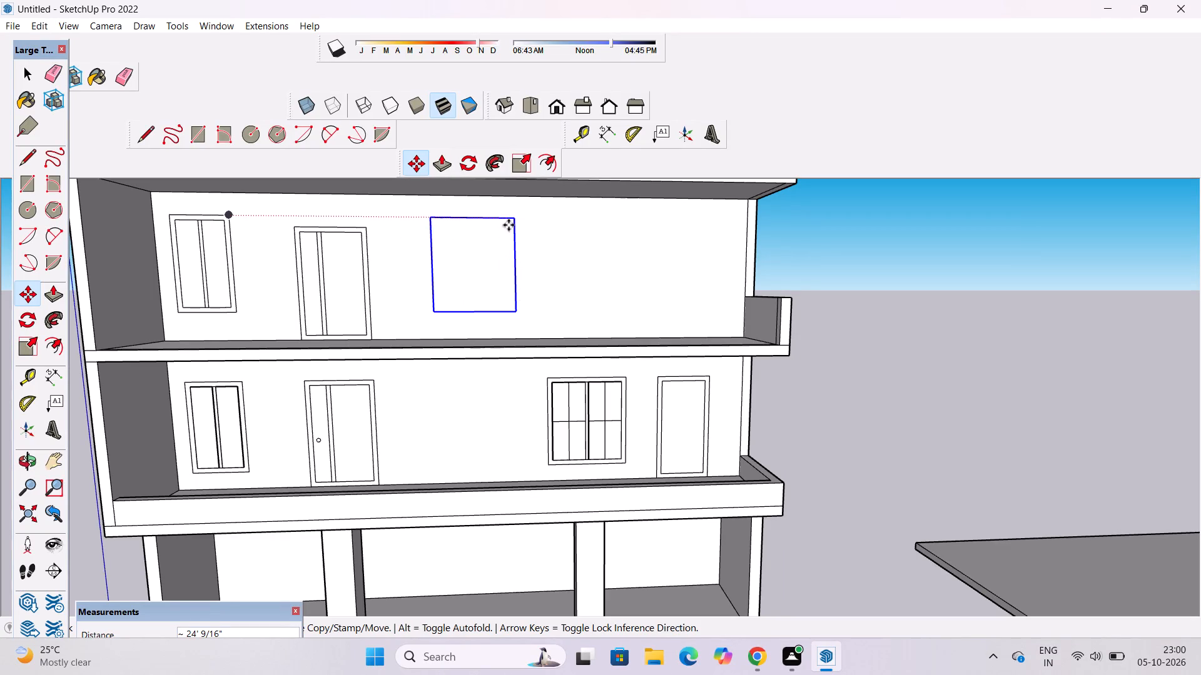
{"action": "left_click", "coordinate": [513, 266]}
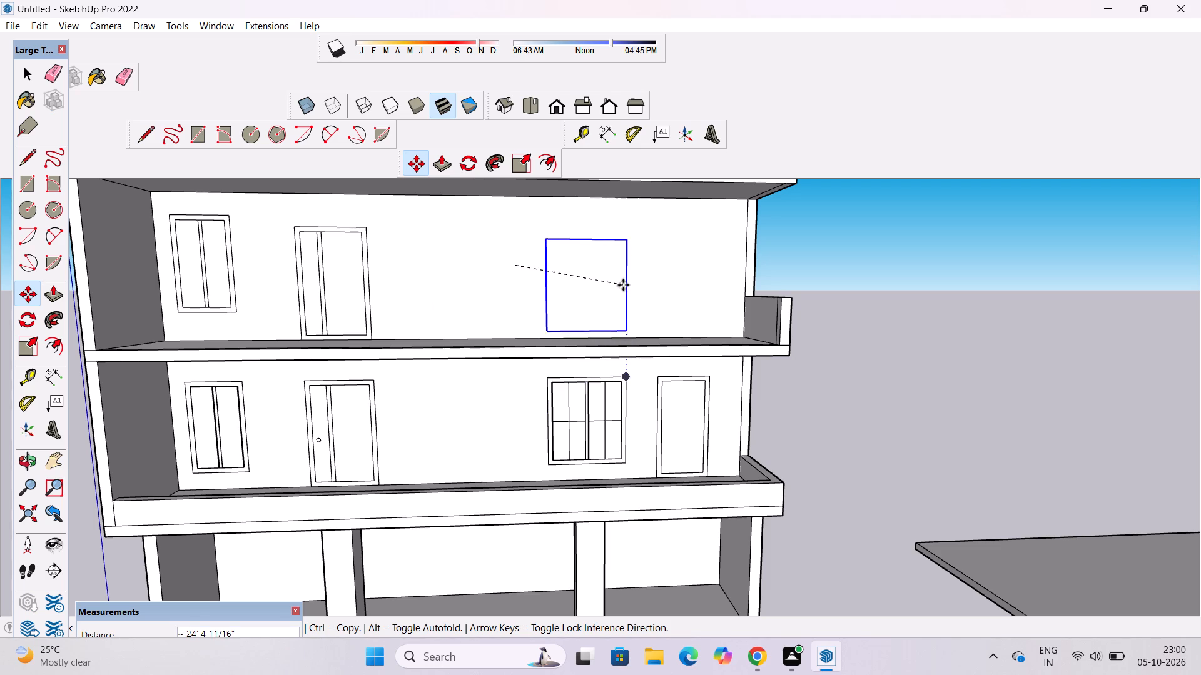
{"action": "left_click", "coordinate": [622, 271]}
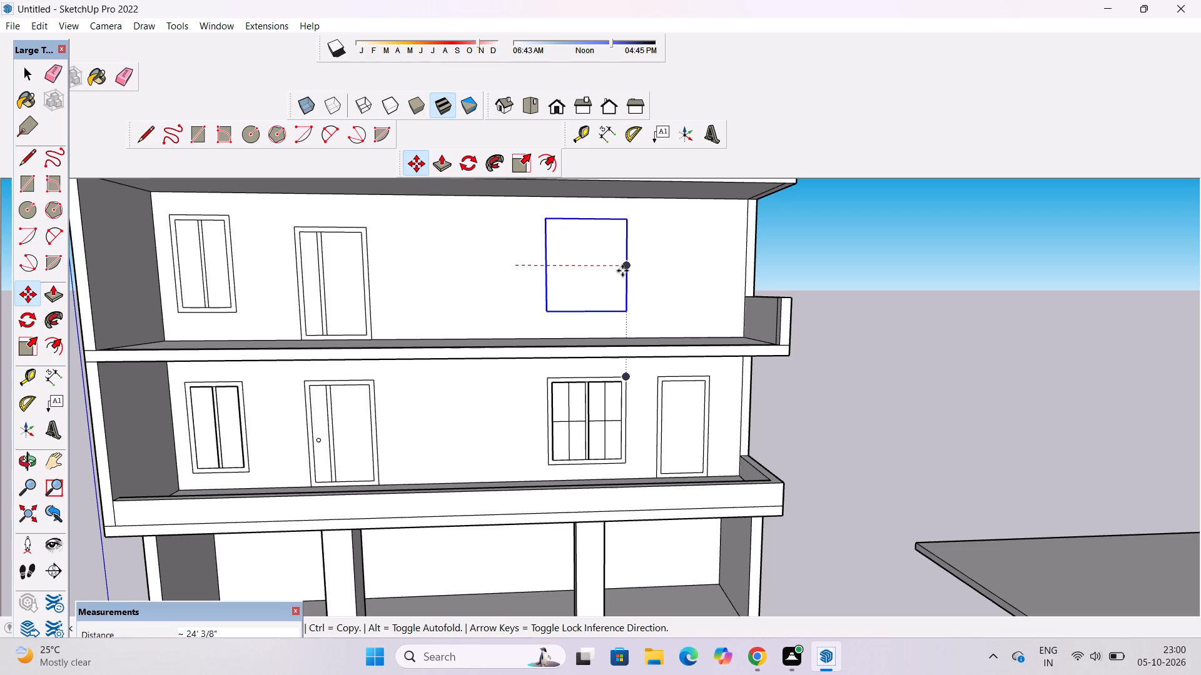
Examine the building's front, comparing the heights and alignment of the upper floor's window, door and new outline with the floor below.
{"action": "key", "text": "space"}
{"action": "key", "text": "o"}
{"action": "left_click_drag", "start_coordinate": [653, 370], "coordinate": [616, 306]}
{"action": "scroll", "coordinate": [616, 302], "scroll_direction": "down", "scroll_amount": 4}
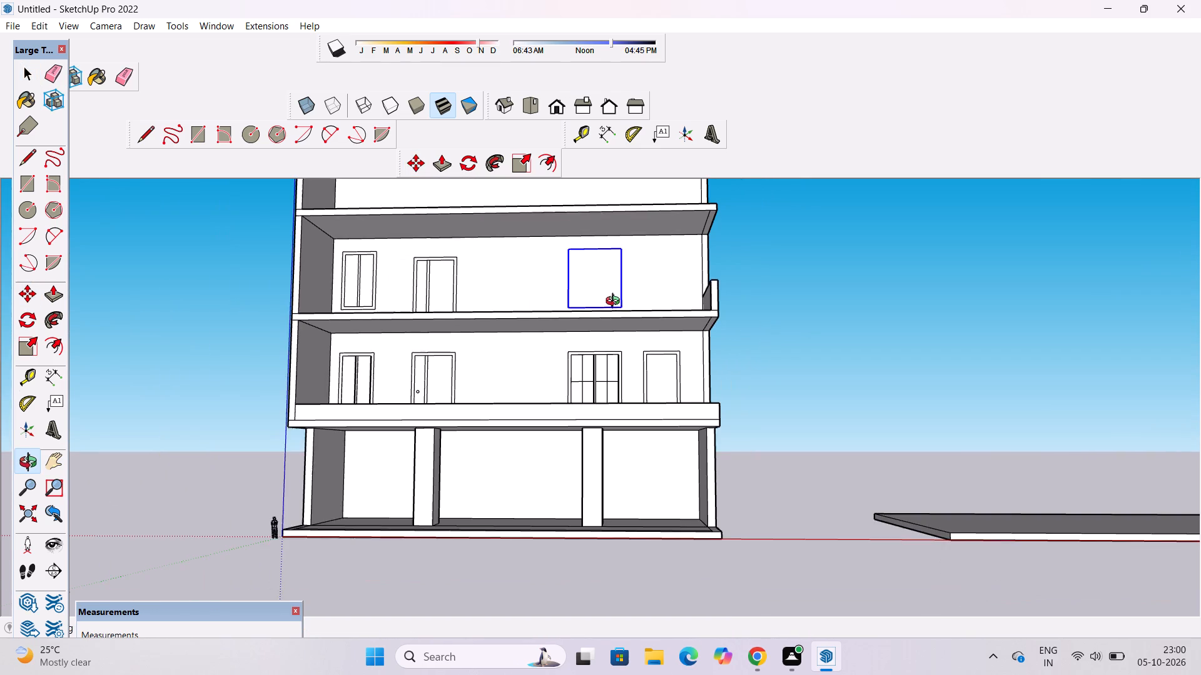
{"action": "scroll", "coordinate": [616, 302], "scroll_direction": "down", "scroll_amount": 1}
{"action": "left_click", "coordinate": [622, 311]}
{"action": "scroll", "coordinate": [623, 312], "scroll_direction": "down", "scroll_amount": 2}
{"action": "left_click_drag", "start_coordinate": [623, 312], "coordinate": [634, 372]}
{"action": "scroll", "coordinate": [634, 372], "scroll_direction": "up", "scroll_amount": 2}
{"action": "left_click_drag", "start_coordinate": [637, 409], "coordinate": [607, 349]}
{"action": "left_click_drag", "start_coordinate": [607, 349], "coordinate": [634, 383], "text": "shift"}
{"action": "scroll", "coordinate": [631, 311], "scroll_direction": "up", "scroll_amount": 3}
{"action": "left_click_drag", "start_coordinate": [632, 312], "coordinate": [645, 349]}
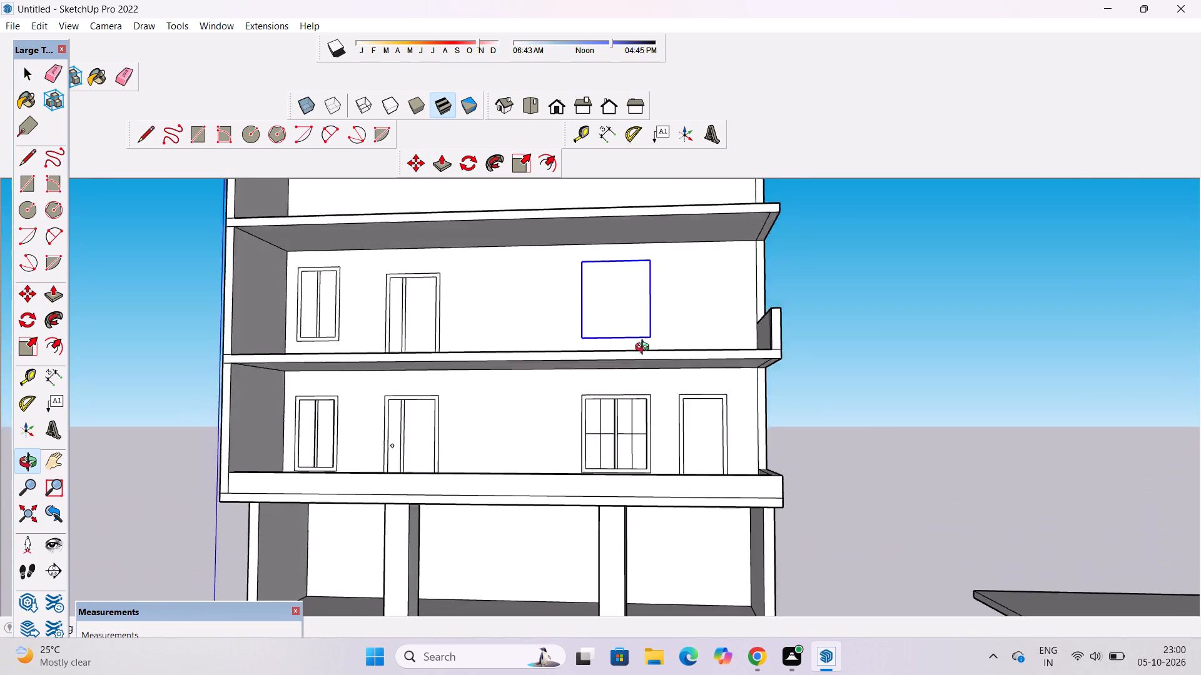
{"action": "left_click_drag", "start_coordinate": [645, 349], "coordinate": [652, 377]}
{"action": "left_click_drag", "start_coordinate": [648, 374], "coordinate": [654, 394], "text": "shift"}
{"action": "left_click_drag", "start_coordinate": [390, 384], "coordinate": [432, 424], "text": "shift"}
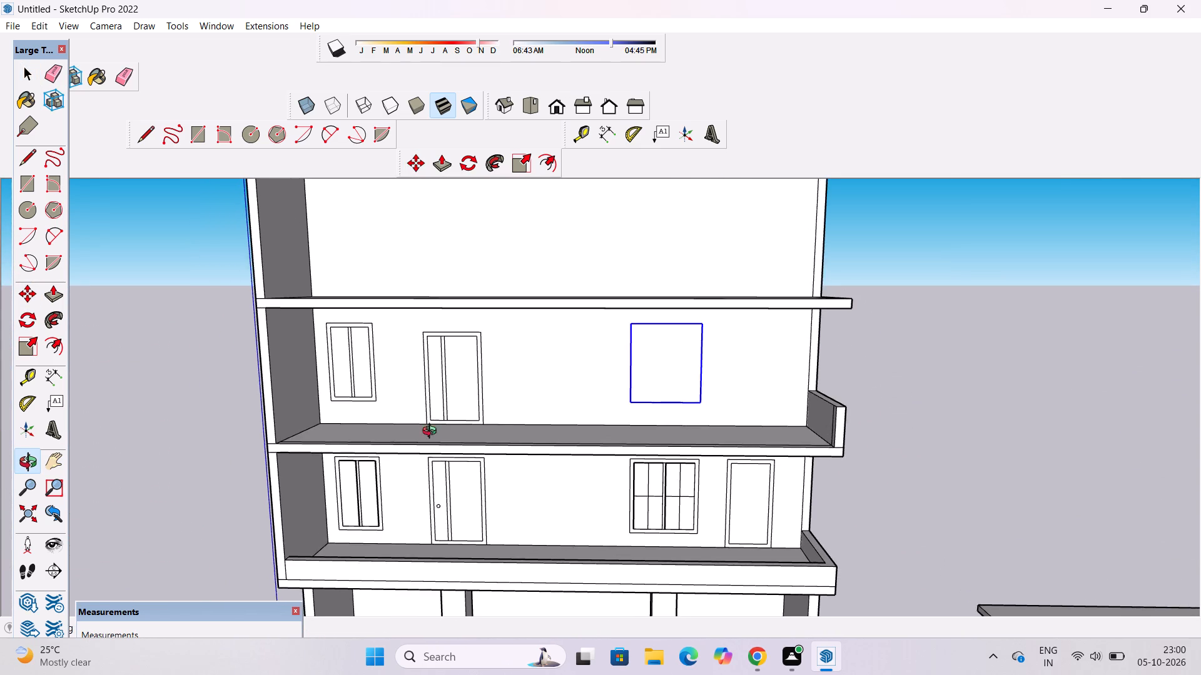
{"action": "left_click_drag", "start_coordinate": [432, 432], "coordinate": [432, 398]}
{"action": "scroll", "coordinate": [432, 389], "scroll_direction": "down", "scroll_amount": 5}
{"action": "left_click_drag", "start_coordinate": [428, 389], "coordinate": [447, 418], "text": "shift"}
{"action": "scroll", "coordinate": [433, 429], "scroll_direction": "up", "scroll_amount": 4}
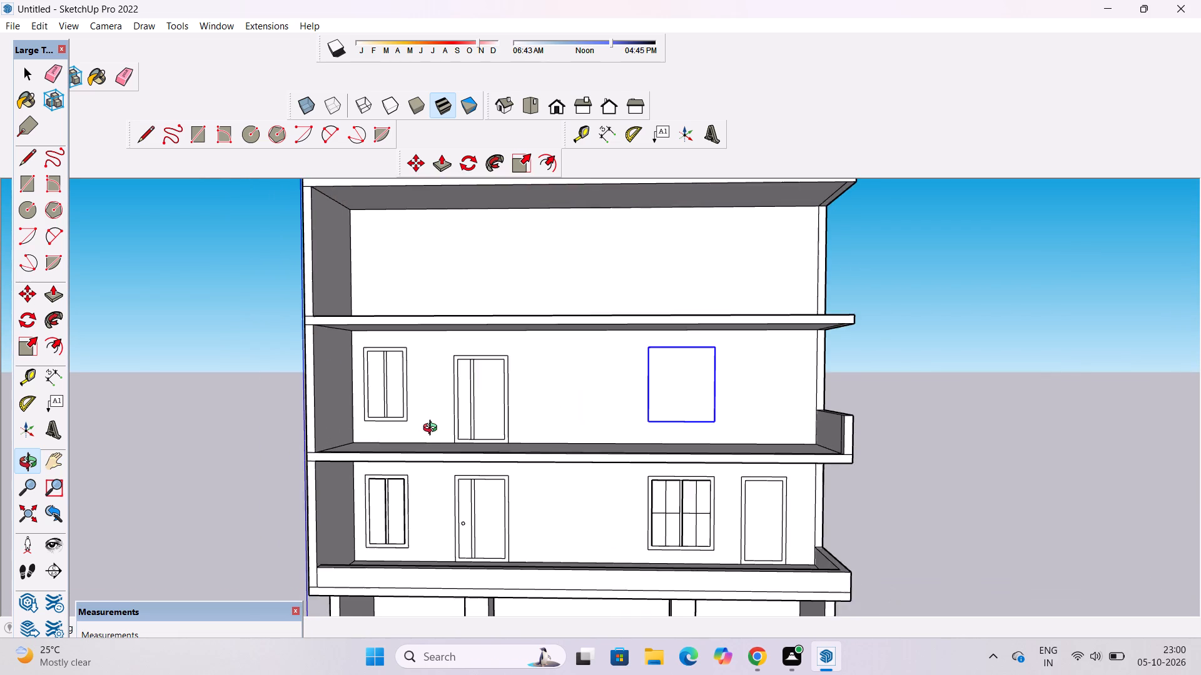
{"action": "left_click_drag", "start_coordinate": [433, 430], "coordinate": [444, 443], "text": "shift"}
{"action": "scroll", "coordinate": [445, 443], "scroll_direction": "up", "scroll_amount": 1}
{"action": "left_click", "coordinate": [445, 443], "text": "shift"}
Move the upper two-panel window together with the new window outline down until their tops are level with the upper door's top.
{"action": "key", "text": "space"}
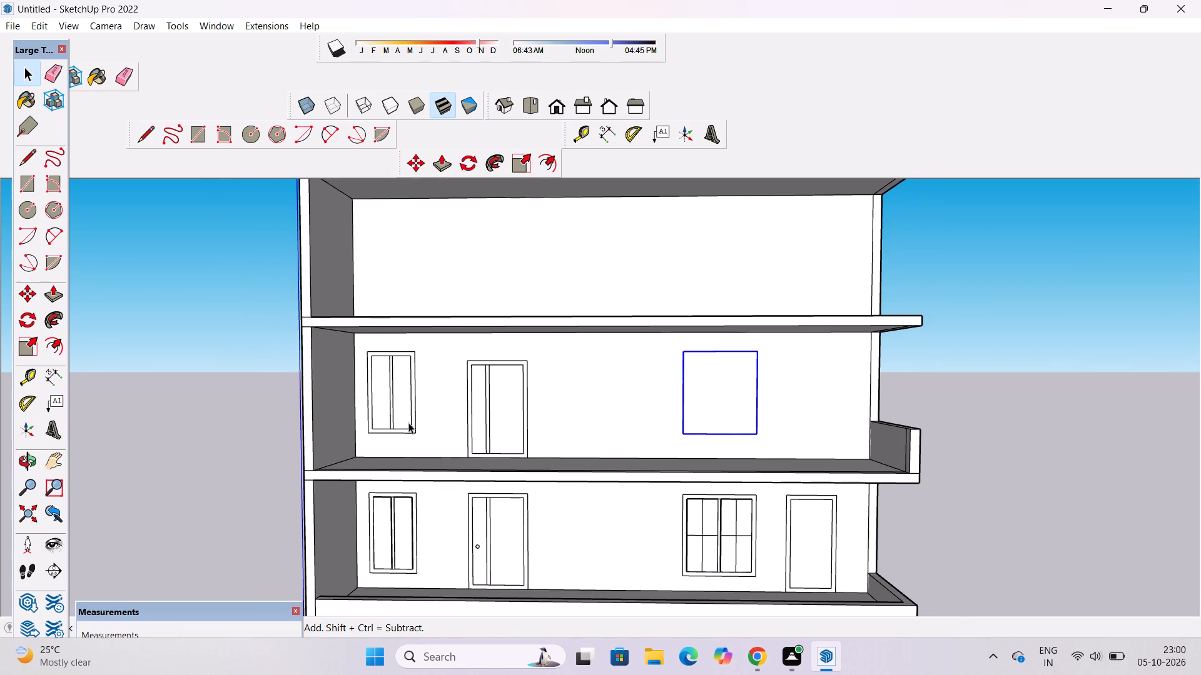
{"action": "scroll", "coordinate": [408, 422], "scroll_direction": "up", "scroll_amount": 5}
{"action": "scroll", "coordinate": [372, 359], "scroll_direction": "up", "scroll_amount": 3}
{"action": "scroll", "coordinate": [373, 358], "scroll_direction": "down", "scroll_amount": 4}
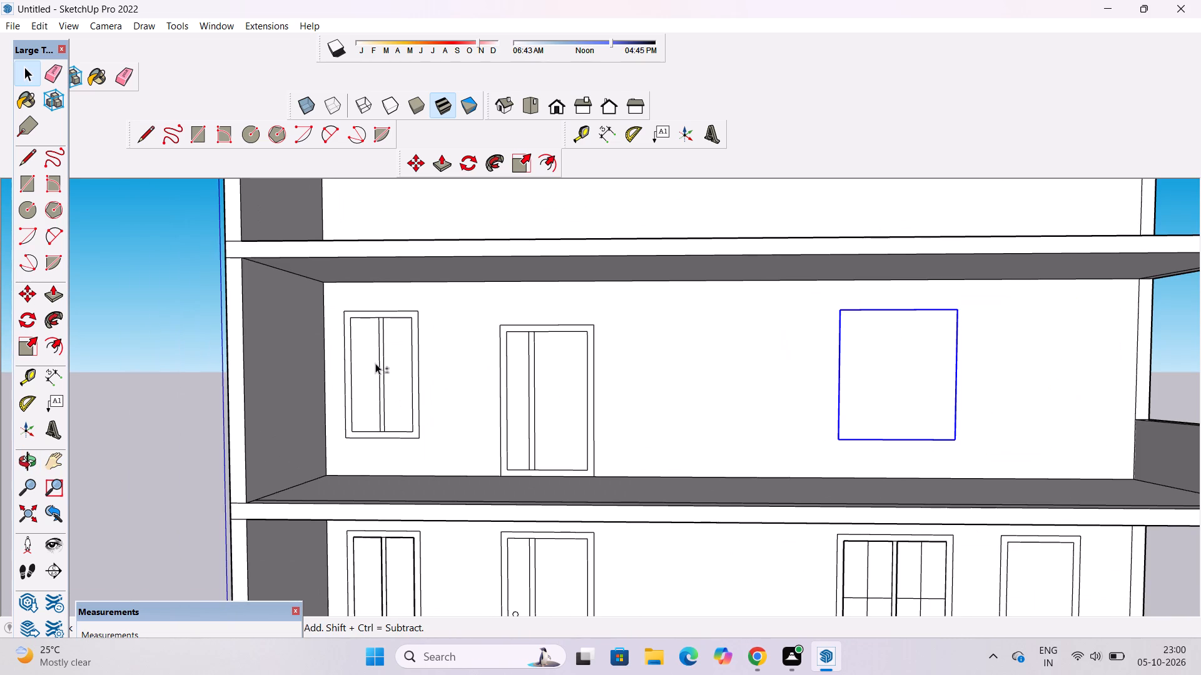
{"action": "double_click", "coordinate": [368, 376], "text": "shift"}
{"action": "double_click", "coordinate": [403, 348], "text": "shift"}
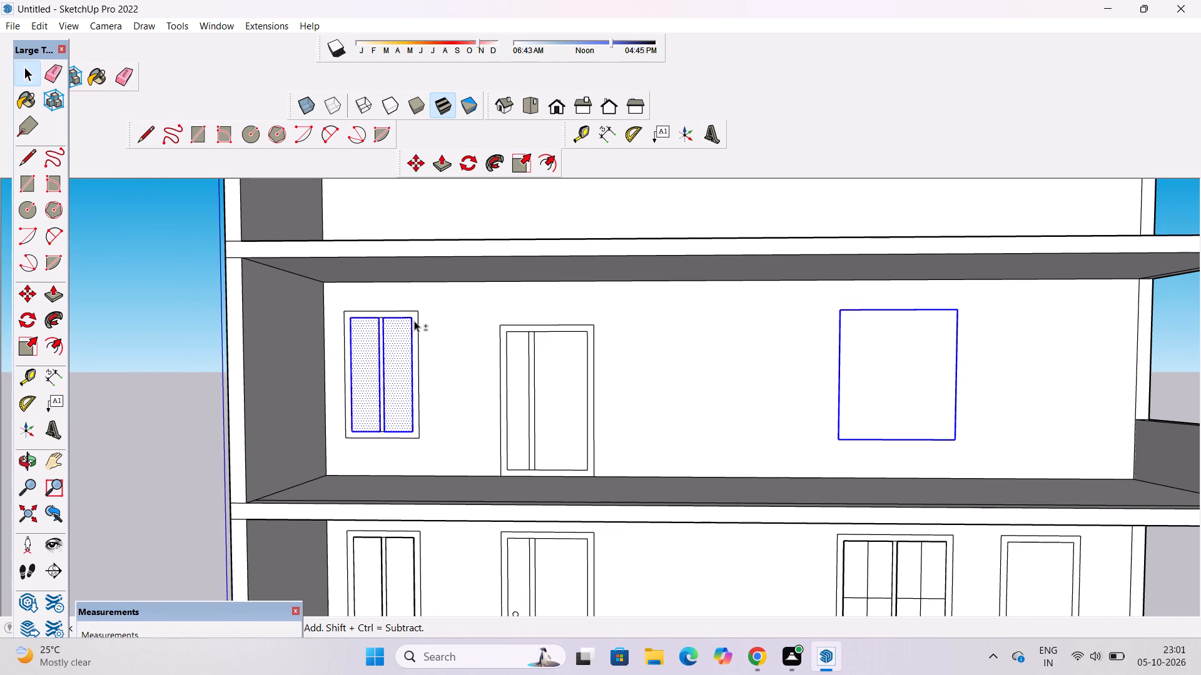
{"action": "double_click", "coordinate": [415, 318], "text": "shift"}
{"action": "key", "text": "m"}
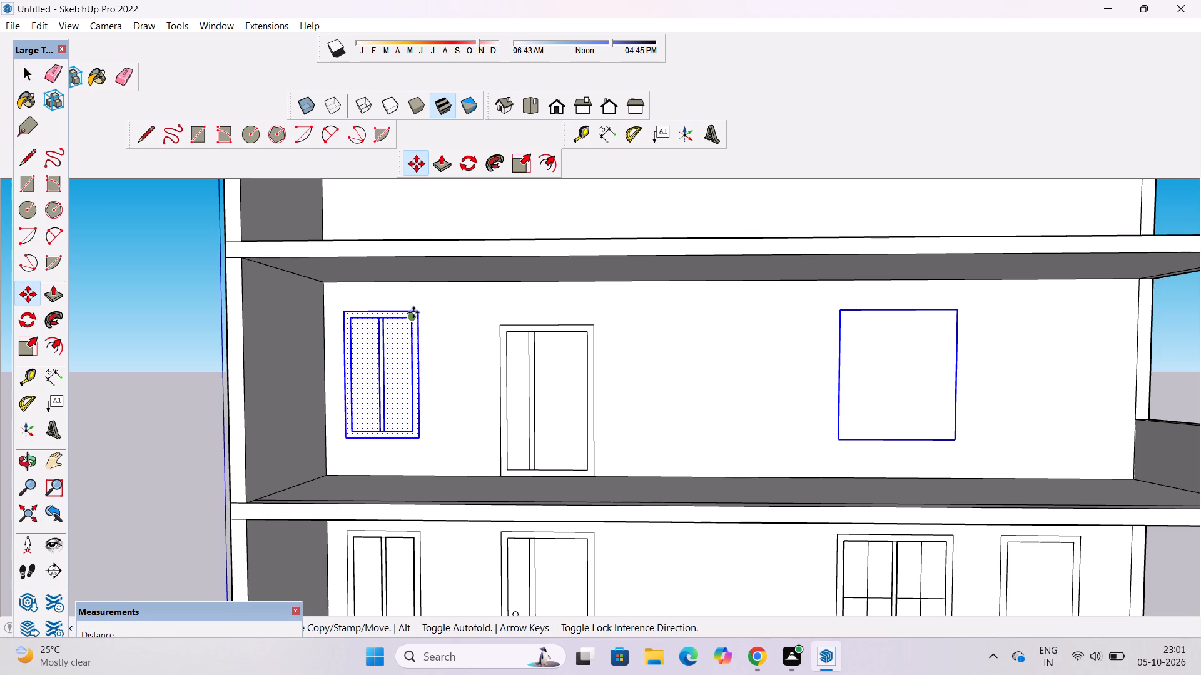
{"action": "left_click", "coordinate": [413, 312]}
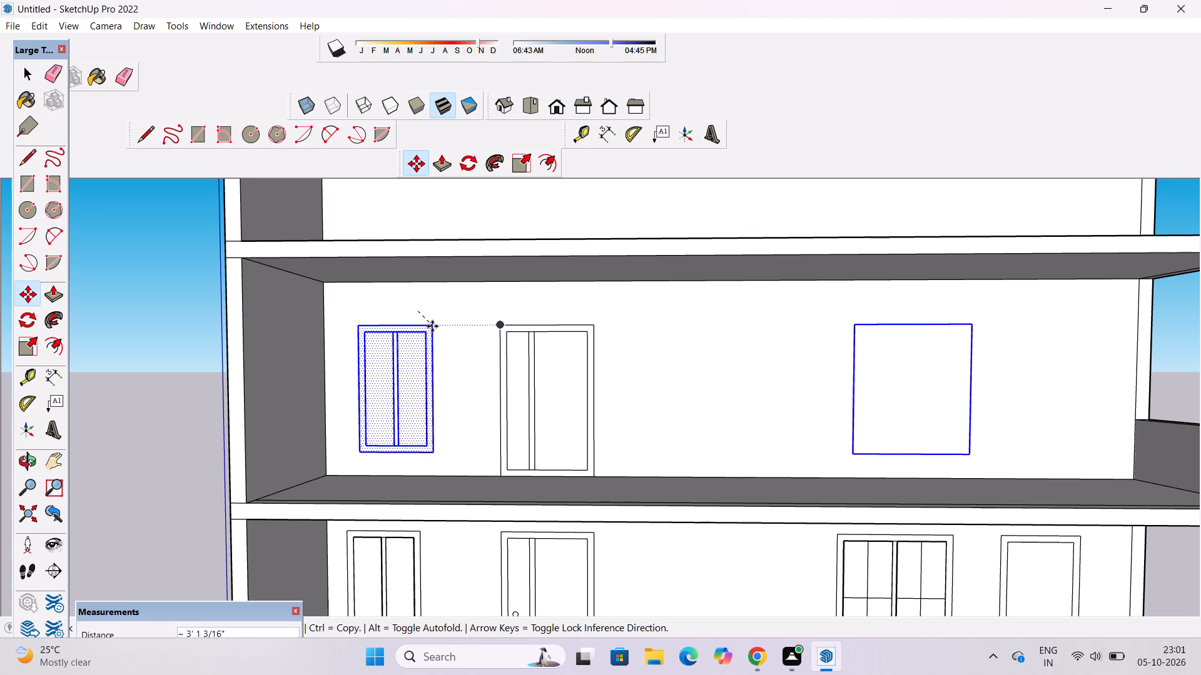
{"action": "left_click", "coordinate": [426, 326]}
{"action": "scroll", "coordinate": [330, 332], "scroll_direction": "down", "scroll_amount": 4}
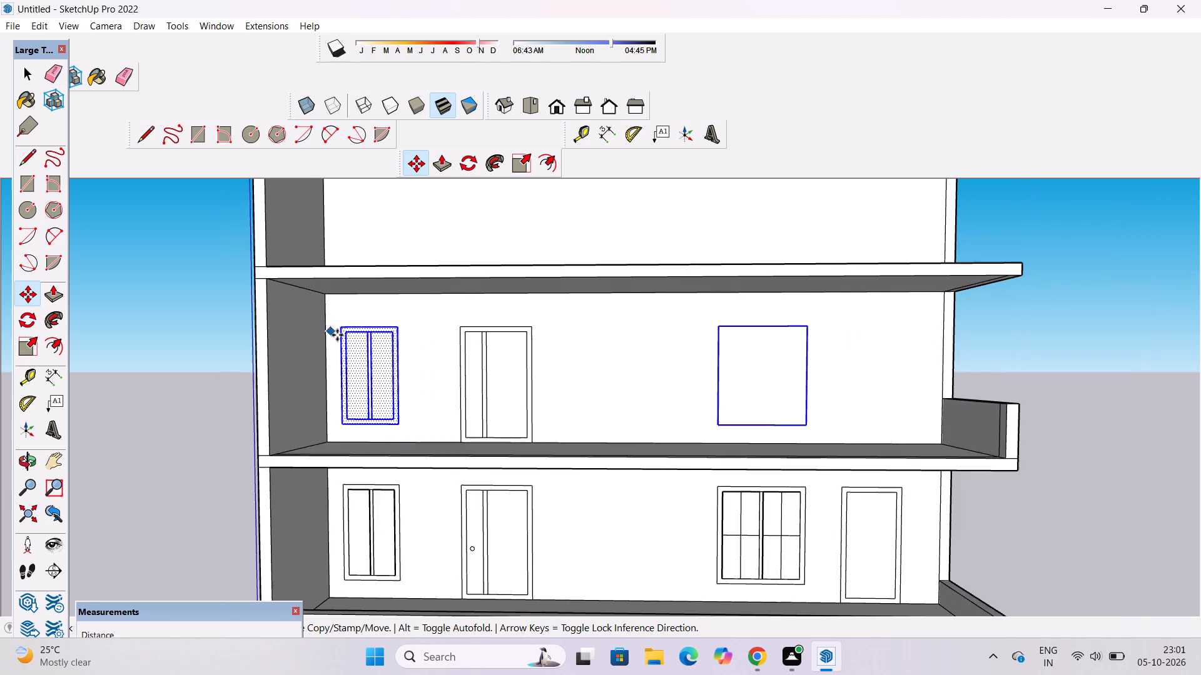
{"action": "scroll", "coordinate": [333, 336], "scroll_direction": "down", "scroll_amount": 3}
{"action": "key", "text": "space"}
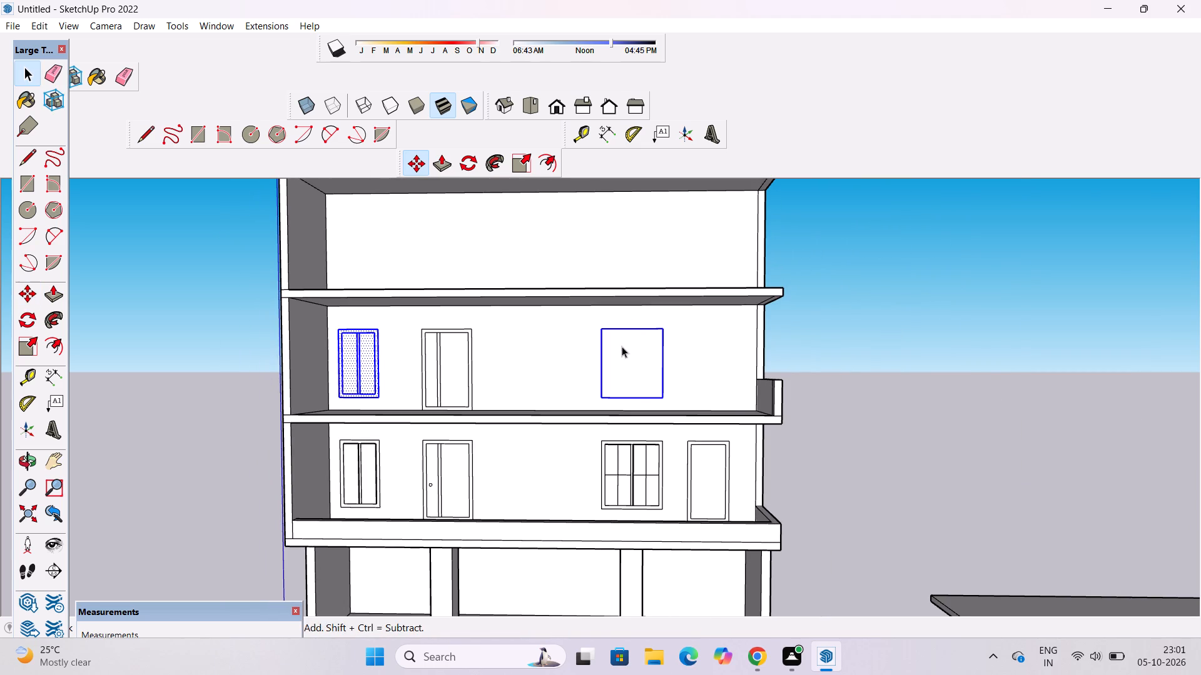
Examine the whole front from several angles to check how the upper floor's openings line up, and clear the selection.
{"action": "type", "text": "o"}
{"action": "scroll", "coordinate": [565, 382], "scroll_direction": "down", "scroll_amount": 3}
{"action": "left_click_drag", "start_coordinate": [588, 401], "coordinate": [486, 396], "text": "shift"}
{"action": "left_click_drag", "start_coordinate": [506, 409], "coordinate": [505, 379]}
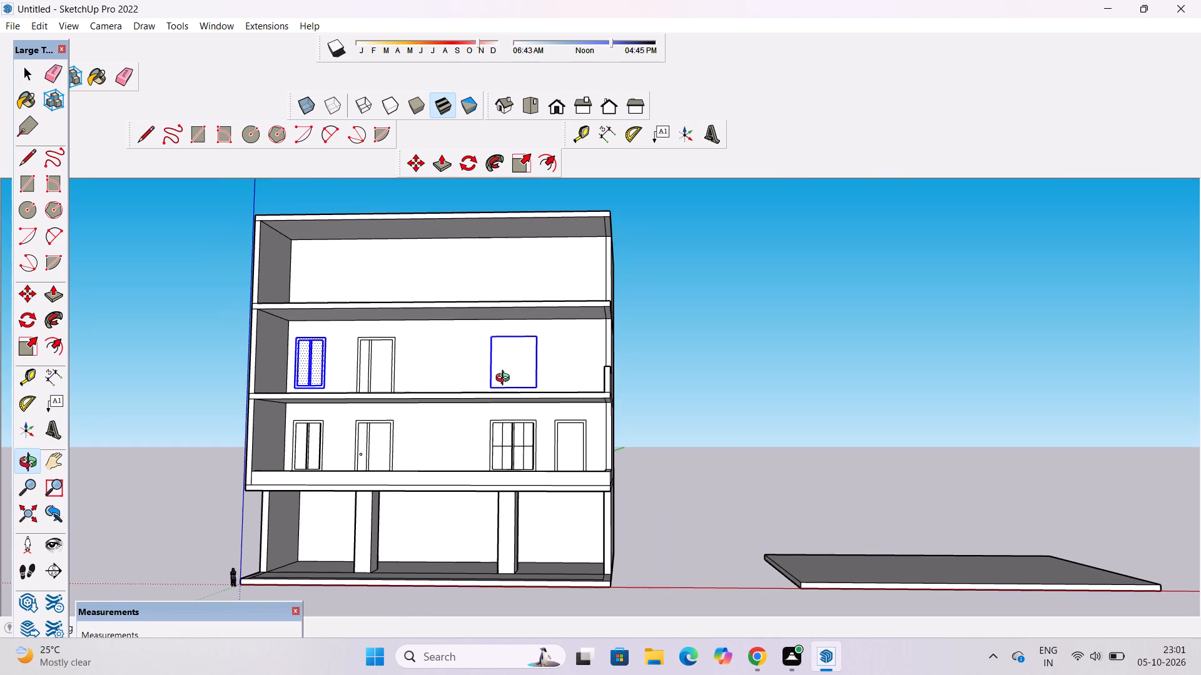
{"action": "left_click_drag", "start_coordinate": [509, 386], "coordinate": [523, 413], "text": "shift"}
{"action": "left_click_drag", "start_coordinate": [523, 413], "coordinate": [531, 428]}
{"action": "left_click_drag", "start_coordinate": [529, 413], "coordinate": [542, 445]}
{"action": "left_click_drag", "start_coordinate": [540, 445], "coordinate": [527, 389]}
{"action": "left_click_drag", "start_coordinate": [528, 401], "coordinate": [525, 383], "text": "shift"}
{"action": "left_click_drag", "start_coordinate": [527, 381], "coordinate": [540, 498], "text": "shift"}
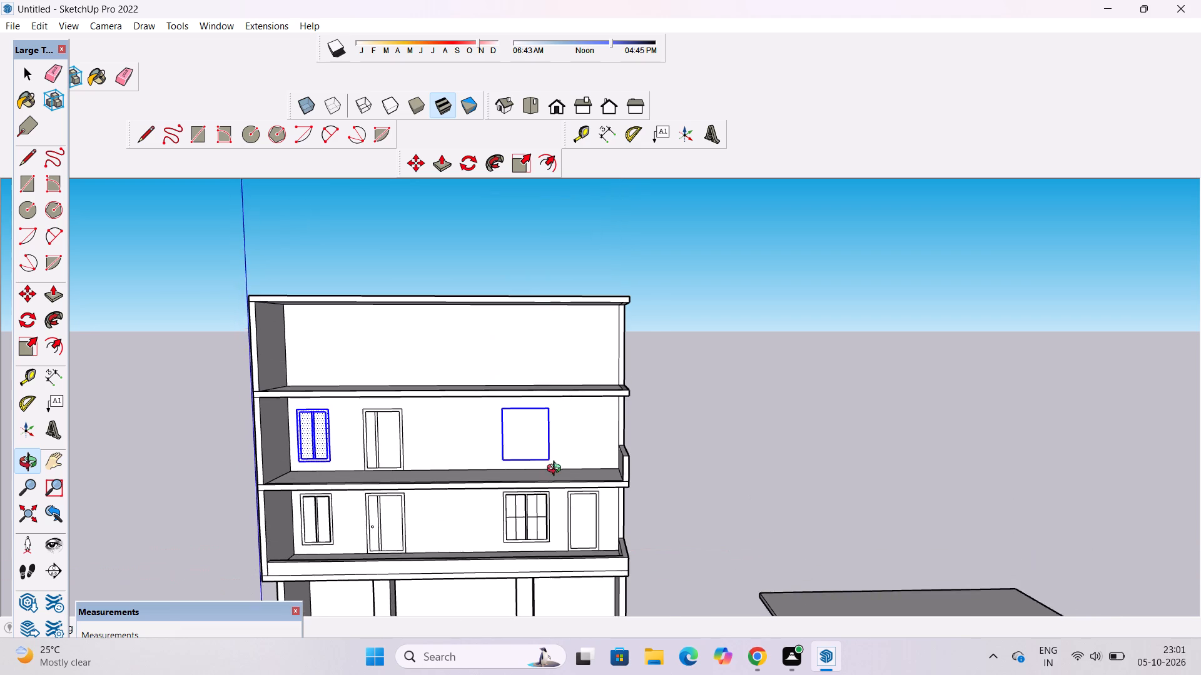
{"action": "scroll", "coordinate": [555, 467], "scroll_direction": "up", "scroll_amount": 4}
{"action": "left_click_drag", "start_coordinate": [555, 464], "coordinate": [554, 477], "text": "shift"}
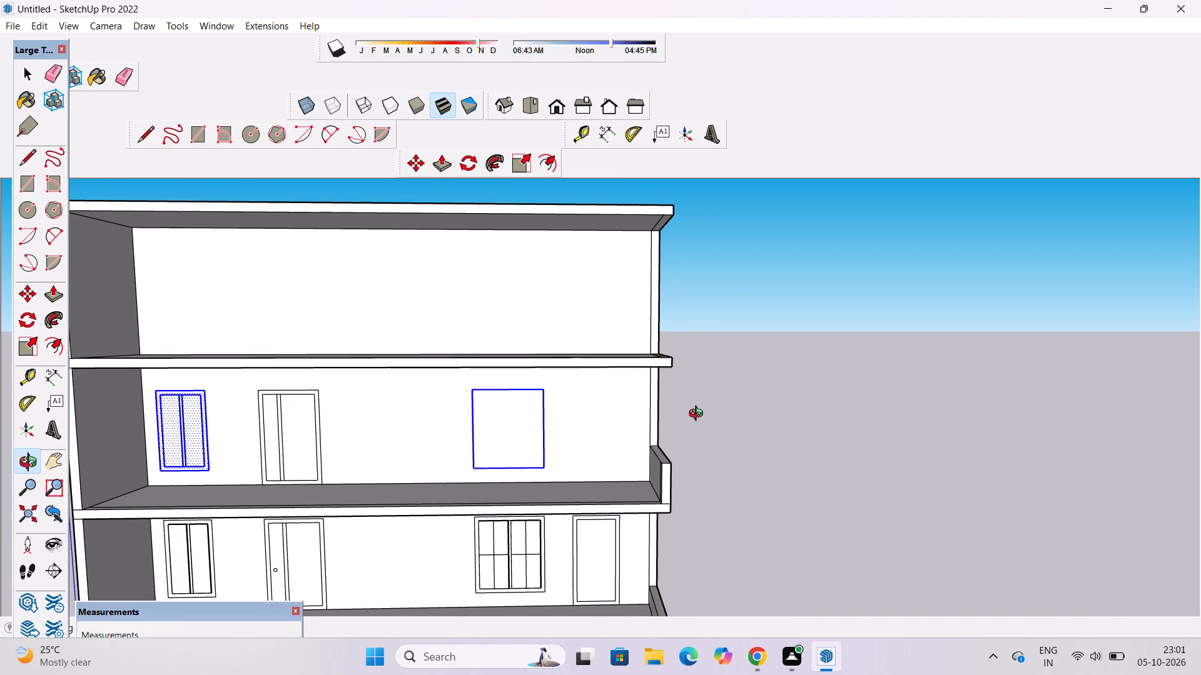
{"action": "key", "text": "space"}
{"action": "left_click", "coordinate": [725, 419]}
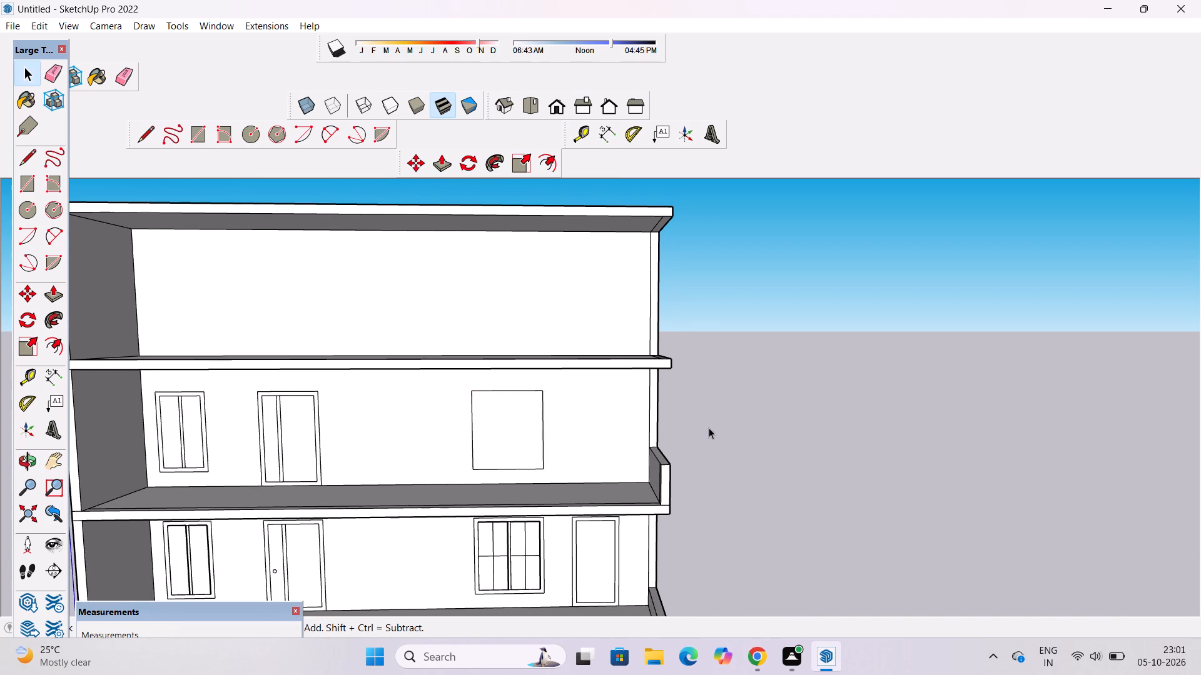
Offset the new upper-floor window outline inward by 1' to form its frame.
{"action": "scroll", "coordinate": [705, 427], "scroll_direction": "up", "scroll_amount": 4}
{"action": "key", "text": "o"}
{"action": "scroll", "coordinate": [606, 467], "scroll_direction": "down", "scroll_amount": 5}
{"action": "left_click_drag", "start_coordinate": [608, 475], "coordinate": [618, 493]}
{"action": "left_click_drag", "start_coordinate": [568, 532], "coordinate": [523, 479]}
{"action": "left_click_drag", "start_coordinate": [523, 479], "coordinate": [569, 536], "text": "shift"}
{"action": "scroll", "coordinate": [527, 529], "scroll_direction": "up", "scroll_amount": 3, "text": "shift"}
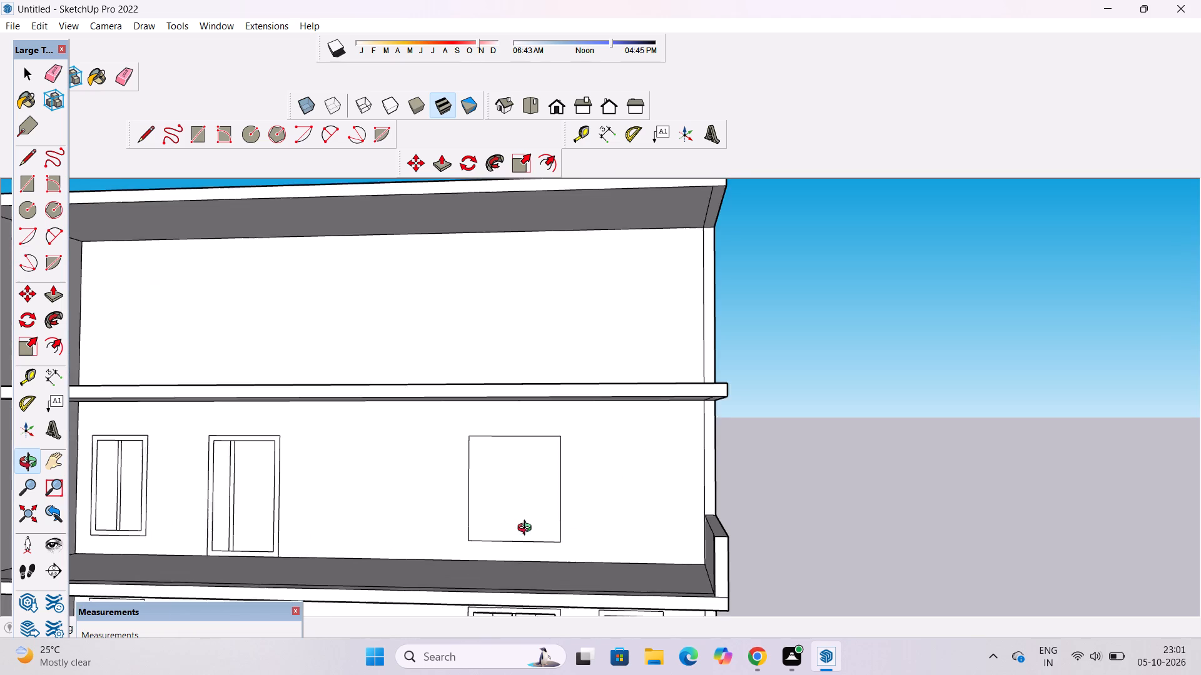
{"action": "left_click_drag", "start_coordinate": [527, 529], "coordinate": [539, 536]}
{"action": "left_click", "coordinate": [539, 536], "text": "shift"}
{"action": "key", "text": "o"}
{"action": "key", "text": "f"}
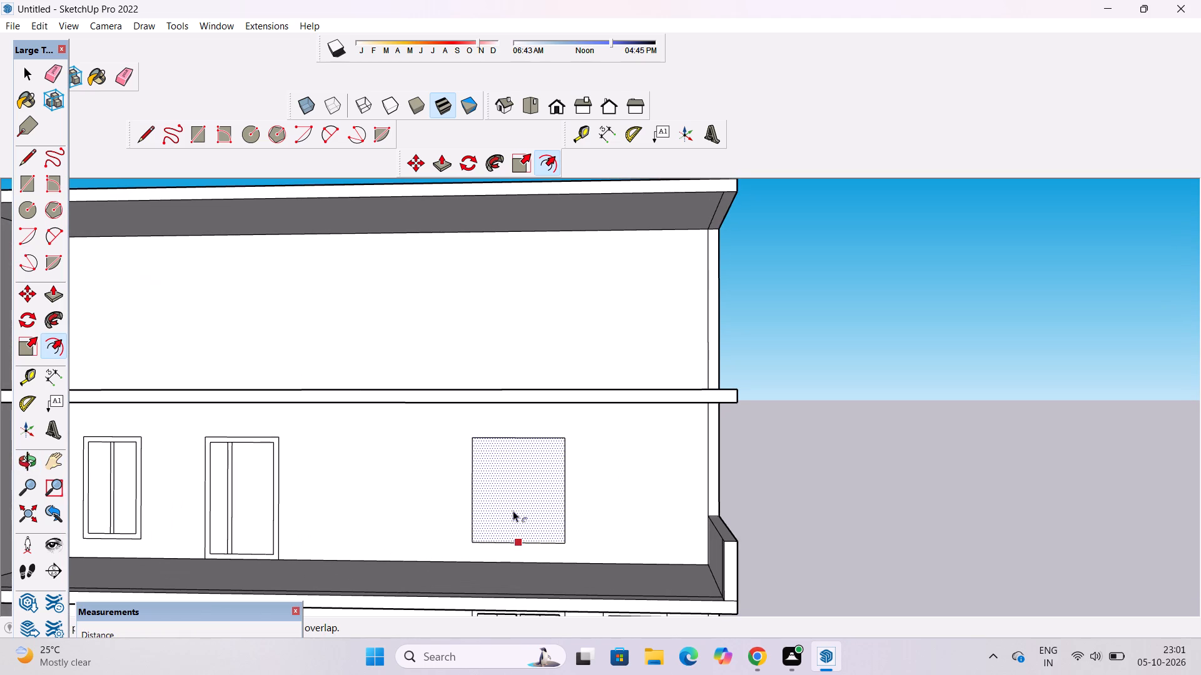
{"action": "scroll", "coordinate": [509, 505], "scroll_direction": "down", "scroll_amount": 2}
{"action": "left_click", "coordinate": [509, 452]}
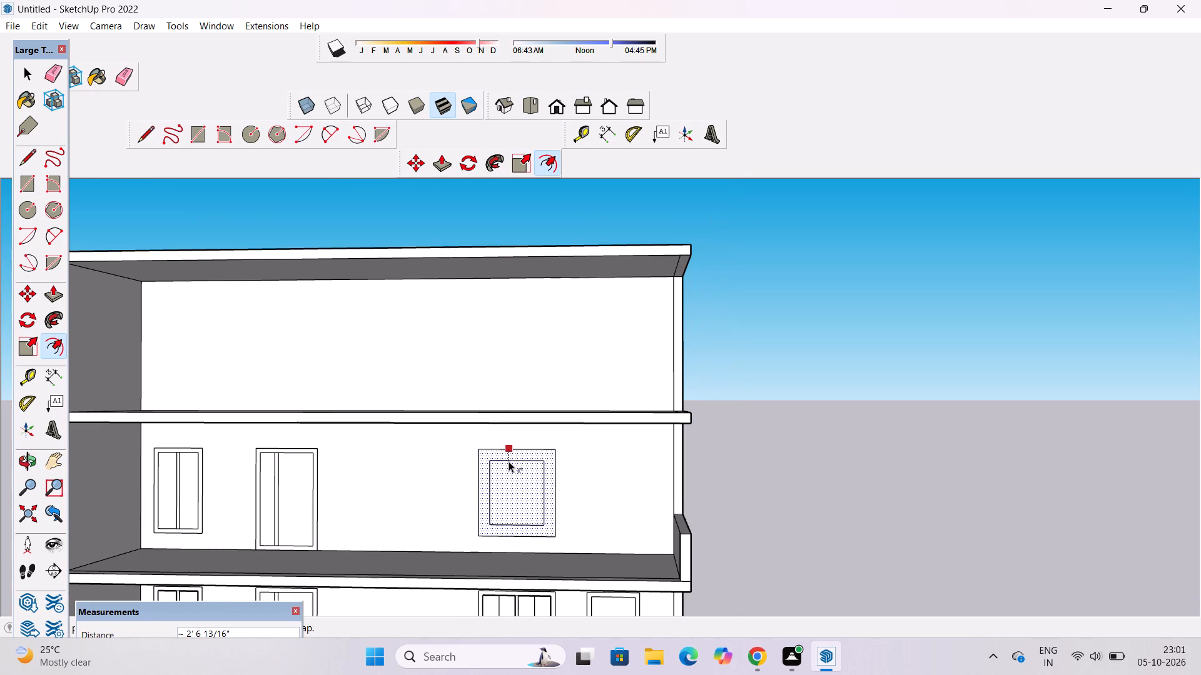
{"action": "scroll", "coordinate": [509, 461], "scroll_direction": "down", "scroll_amount": 3}
{"action": "scroll", "coordinate": [509, 461], "scroll_direction": "up", "scroll_amount": 2}
{"action": "type", "text": "1'"}
{"action": "key", "text": "Return"}
{"action": "scroll", "coordinate": [494, 460], "scroll_direction": "down", "scroll_amount": 4}
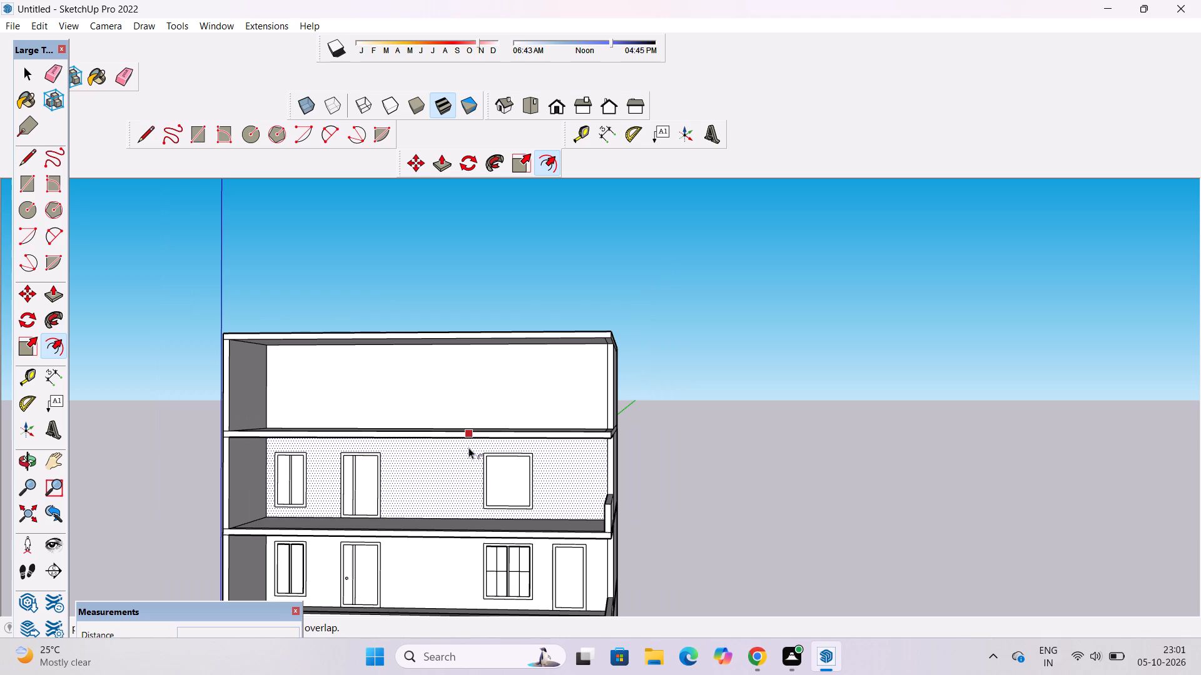
{"action": "key", "text": "space"}
Examine how the new window frame lines up with the neighbouring openings and the window on the floor below.
{"action": "type", "text": "o"}
{"action": "left_click_drag", "start_coordinate": [488, 499], "coordinate": [504, 535]}
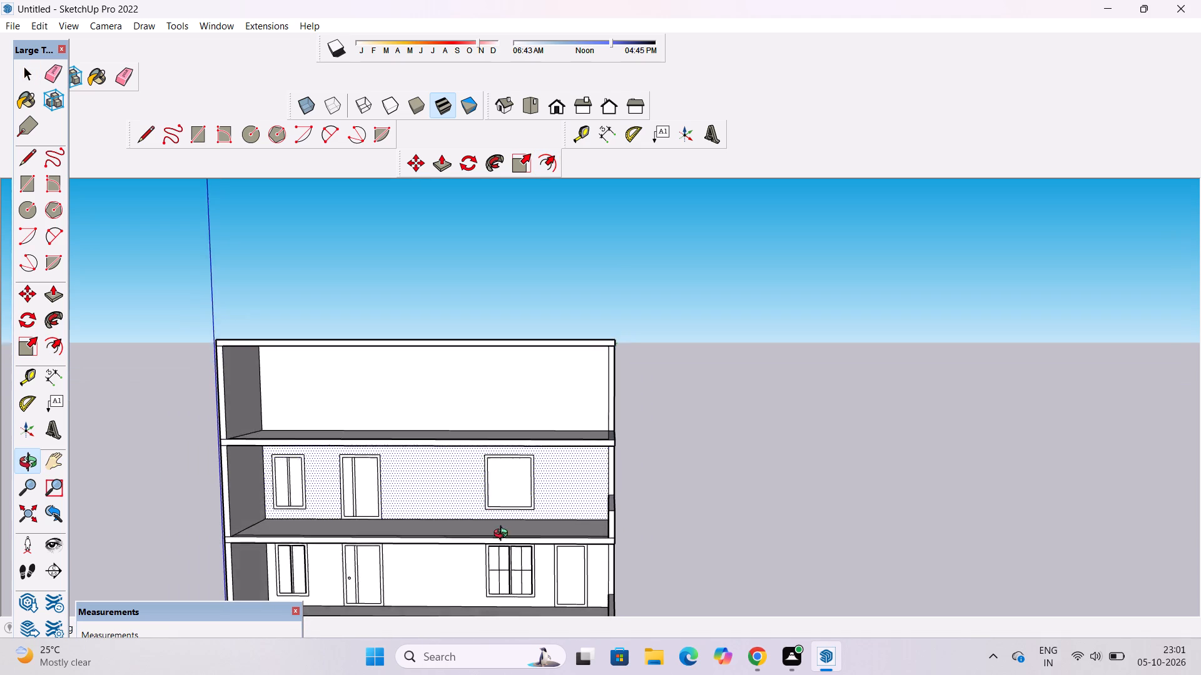
{"action": "left_click_drag", "start_coordinate": [504, 535], "coordinate": [504, 536]}
{"action": "scroll", "coordinate": [504, 526], "scroll_direction": "up", "scroll_amount": 3}
{"action": "left_click", "coordinate": [507, 509], "text": "shift"}
{"action": "left_click_drag", "start_coordinate": [509, 514], "coordinate": [500, 497]}
{"action": "left_click_drag", "start_coordinate": [499, 492], "coordinate": [487, 495], "text": "shift"}
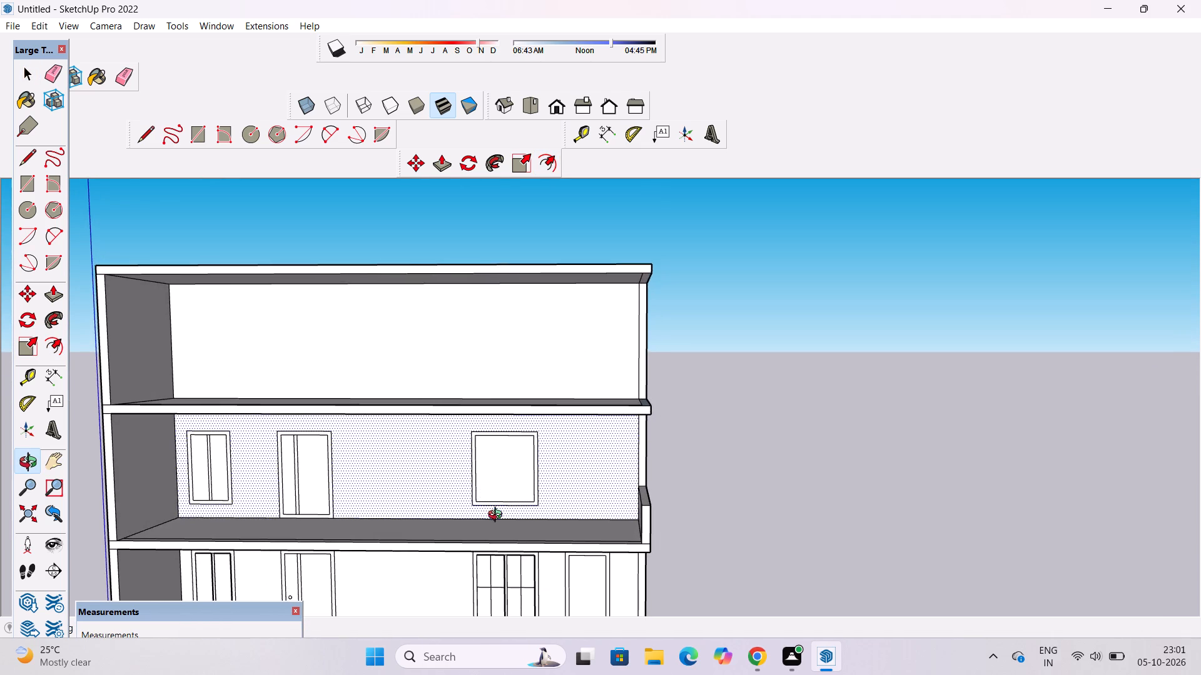
{"action": "scroll", "coordinate": [498, 516], "scroll_direction": "down", "scroll_amount": 1}
{"action": "left_click_drag", "start_coordinate": [515, 516], "coordinate": [502, 510], "text": "shift"}
{"action": "left_click_drag", "start_coordinate": [499, 509], "coordinate": [495, 496]}
{"action": "left_click_drag", "start_coordinate": [495, 496], "coordinate": [487, 497], "text": "shift"}
{"action": "left_click_drag", "start_coordinate": [487, 498], "coordinate": [489, 510]}
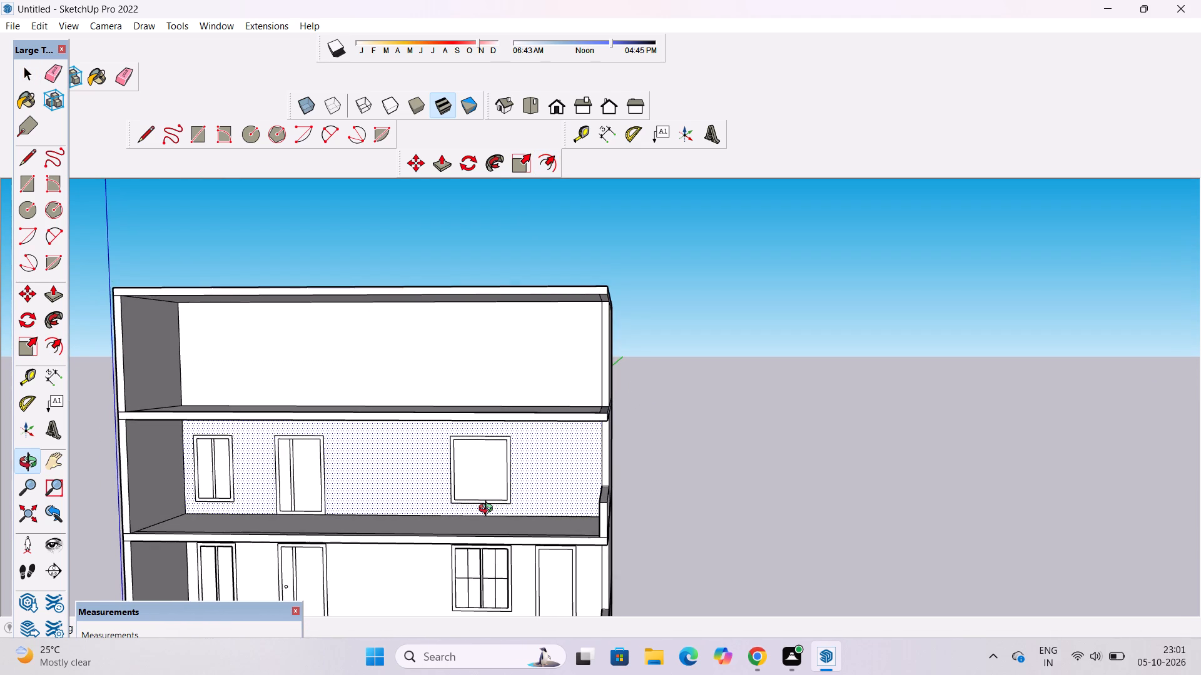
Place a vertical guide through the centre of the new framed window, measured from the frame's inner side edge.
{"action": "key", "text": "t"}
{"action": "scroll", "coordinate": [450, 496], "scroll_direction": "down", "scroll_amount": 4}
{"action": "scroll", "coordinate": [442, 477], "scroll_direction": "up", "scroll_amount": 3}
{"action": "scroll", "coordinate": [442, 477], "scroll_direction": "down", "scroll_amount": 1}
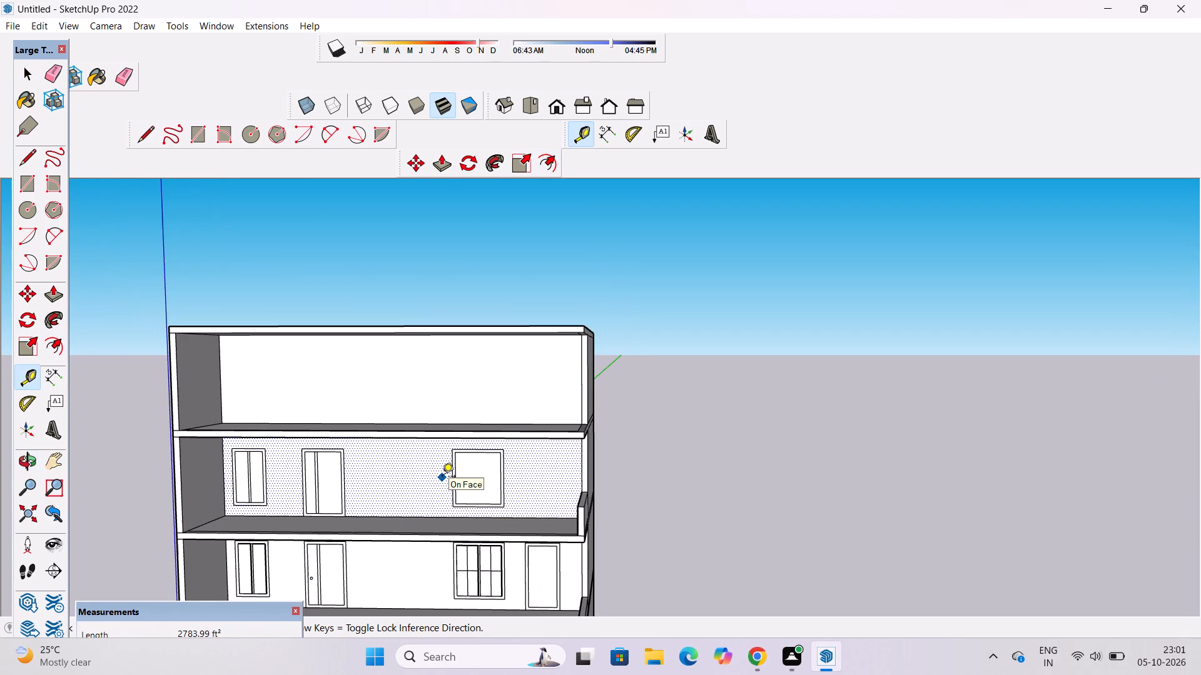
{"action": "scroll", "coordinate": [442, 477], "scroll_direction": "down", "scroll_amount": 4}
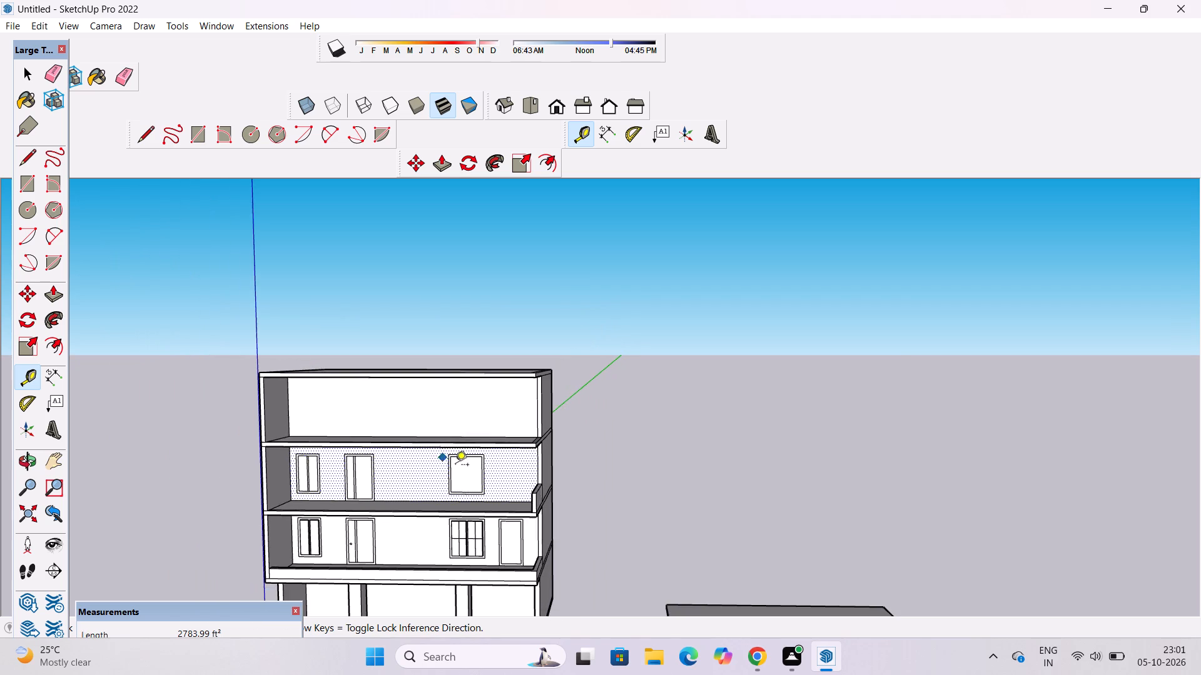
{"action": "scroll", "coordinate": [466, 472], "scroll_direction": "up", "scroll_amount": 4}
{"action": "scroll", "coordinate": [457, 476], "scroll_direction": "down", "scroll_amount": 3}
{"action": "scroll", "coordinate": [473, 509], "scroll_direction": "up", "scroll_amount": 8}
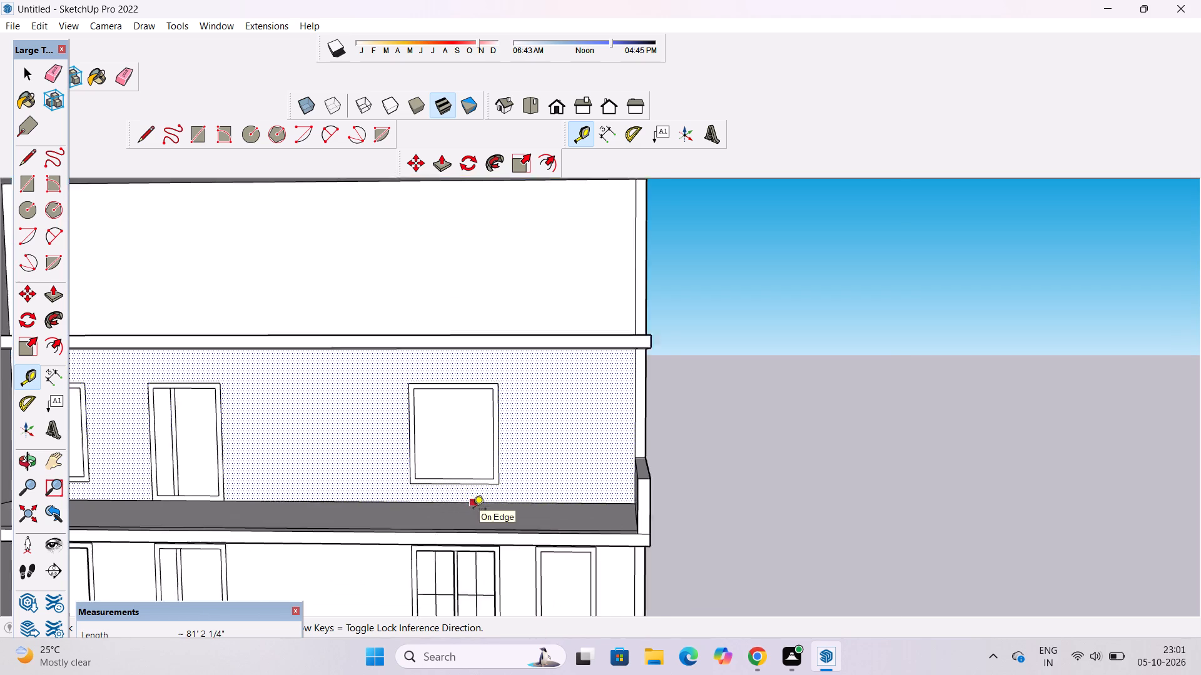
{"action": "scroll", "coordinate": [473, 510], "scroll_direction": "up", "scroll_amount": 1}
{"action": "left_click", "coordinate": [408, 427]}
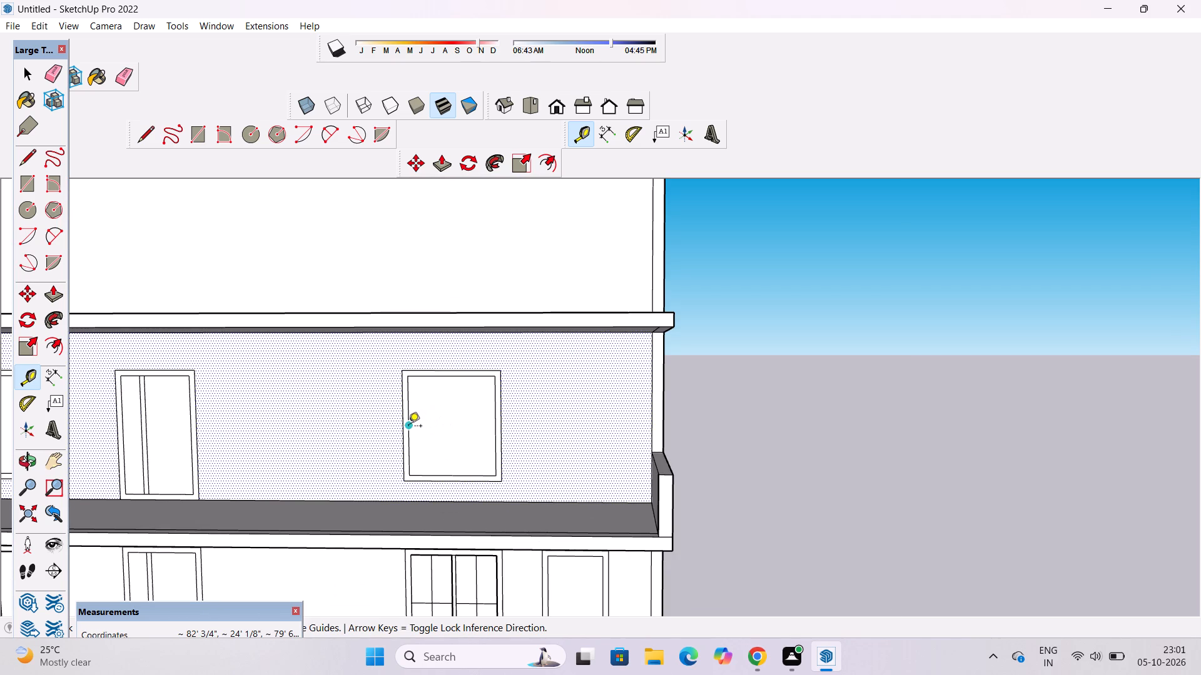
{"action": "scroll", "coordinate": [455, 474], "scroll_direction": "up", "scroll_amount": 5}
{"action": "left_click", "coordinate": [450, 476]}
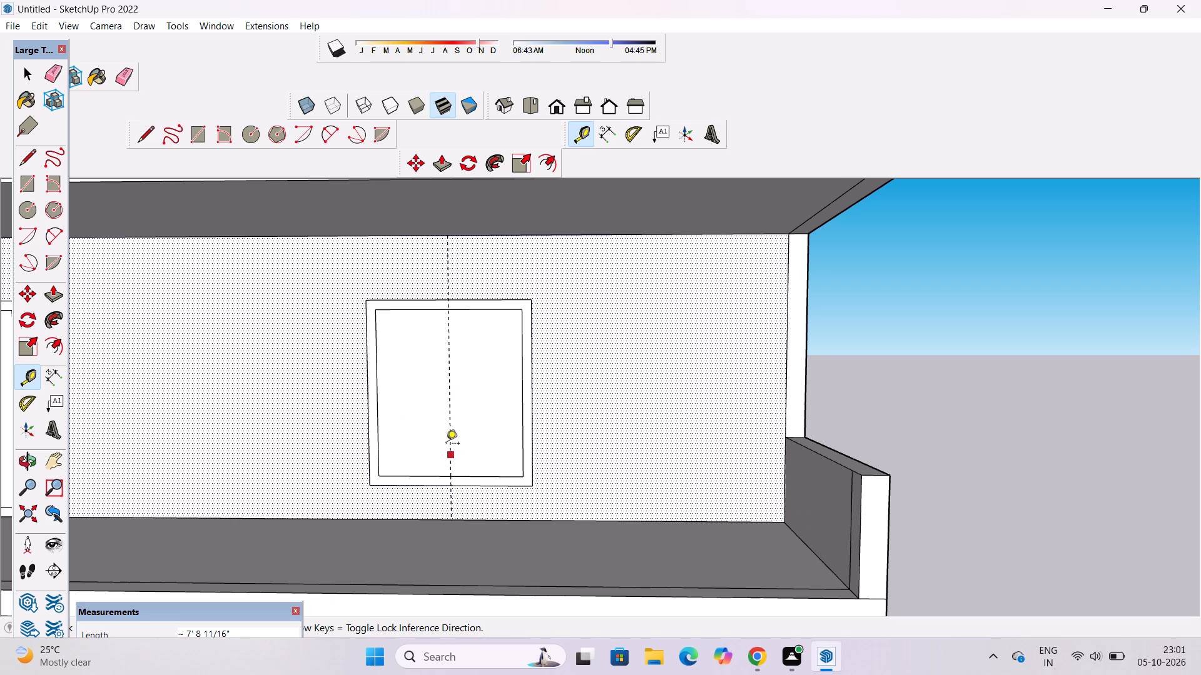
Add two vertical guides offset 4" to either side of the window's centre guide.
{"action": "left_click", "coordinate": [445, 339]}
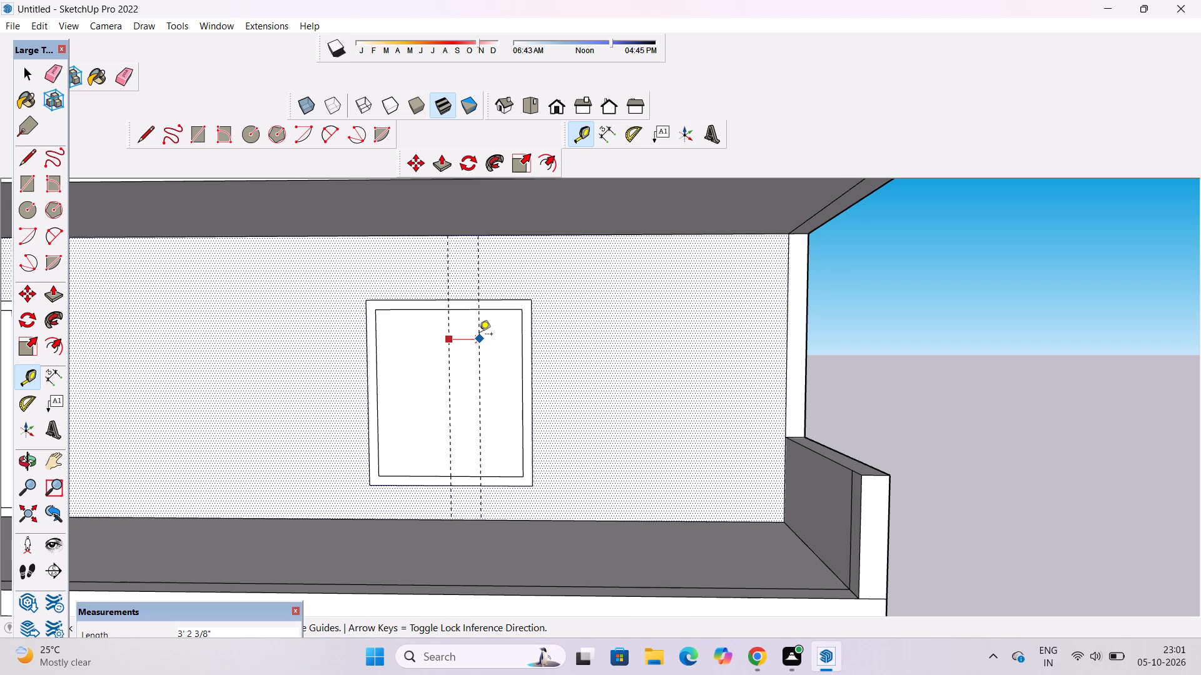
{"action": "type", "text": "4\""}
{"action": "key", "text": "Return"}
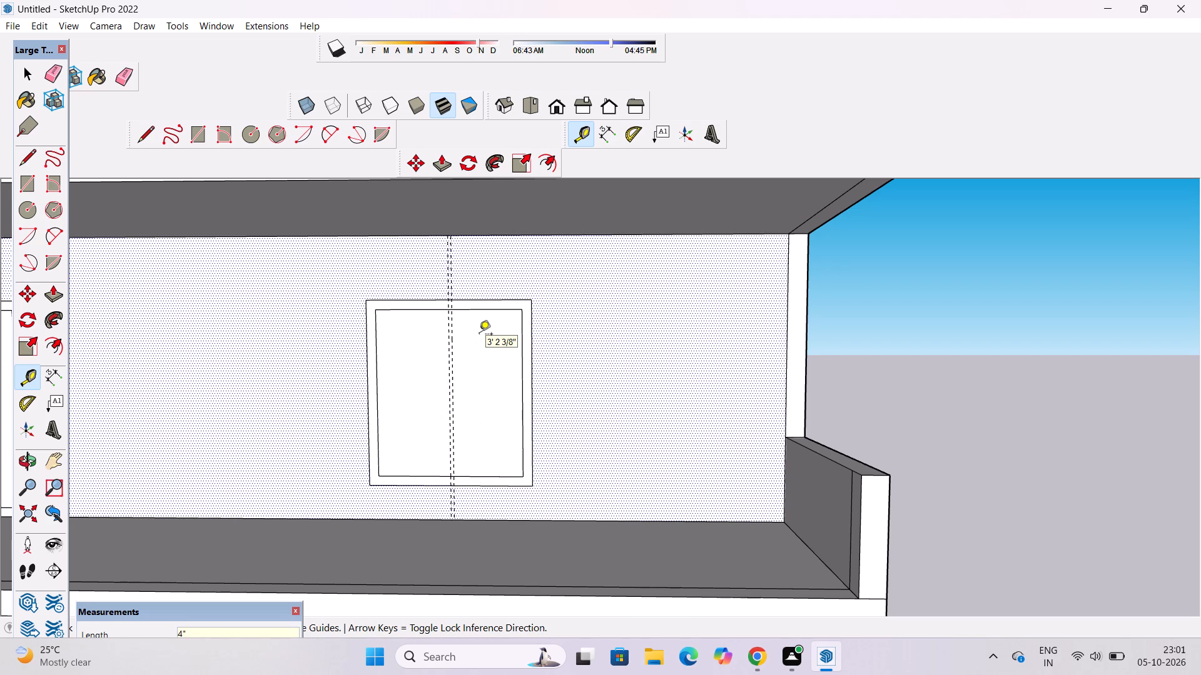
{"action": "scroll", "coordinate": [444, 319], "scroll_direction": "up", "scroll_amount": 10}
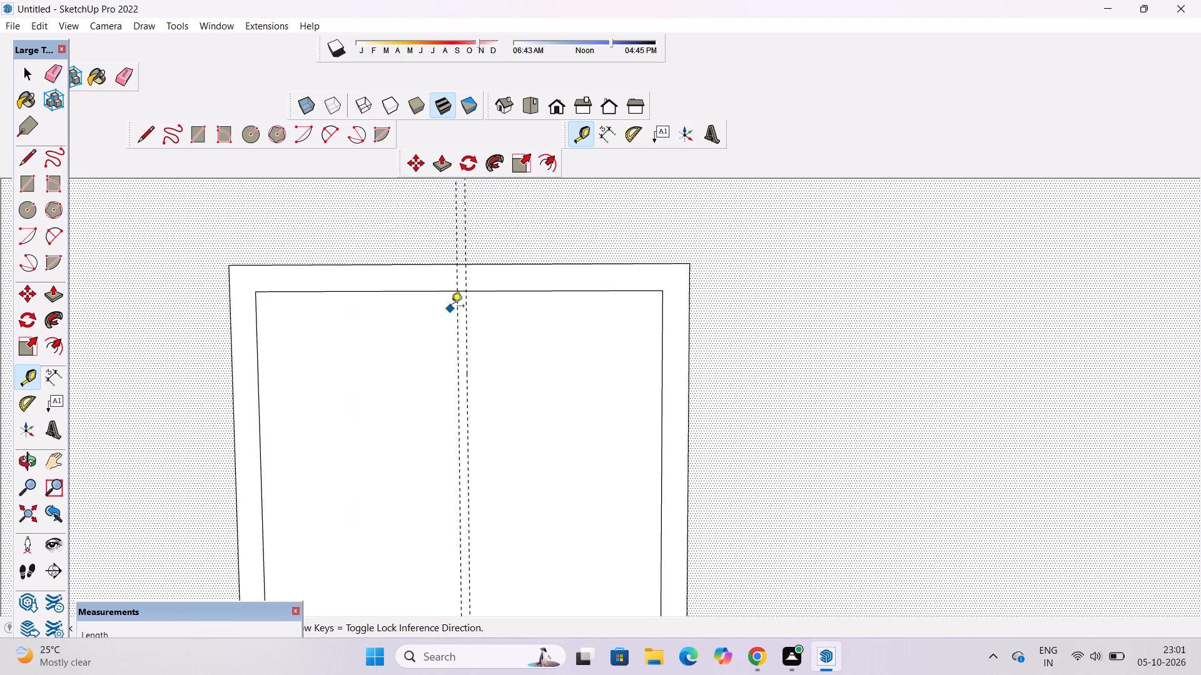
{"action": "left_click", "coordinate": [459, 304]}
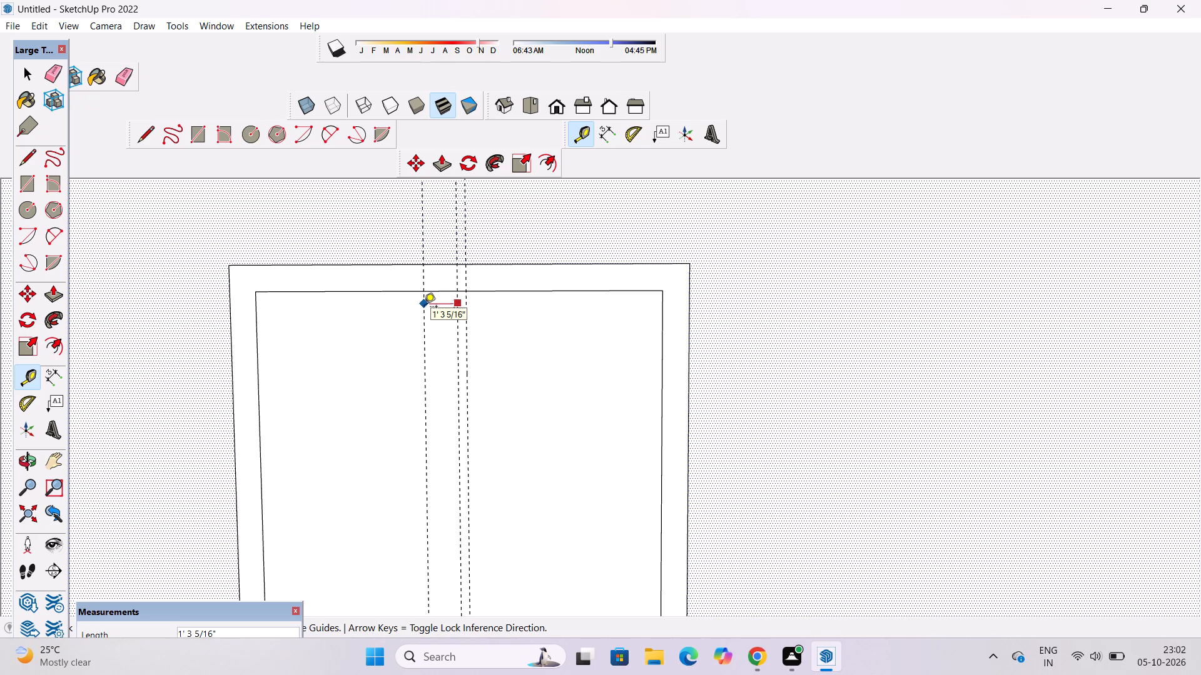
{"action": "type", "text": "4\""}
{"action": "key", "text": "Return"}
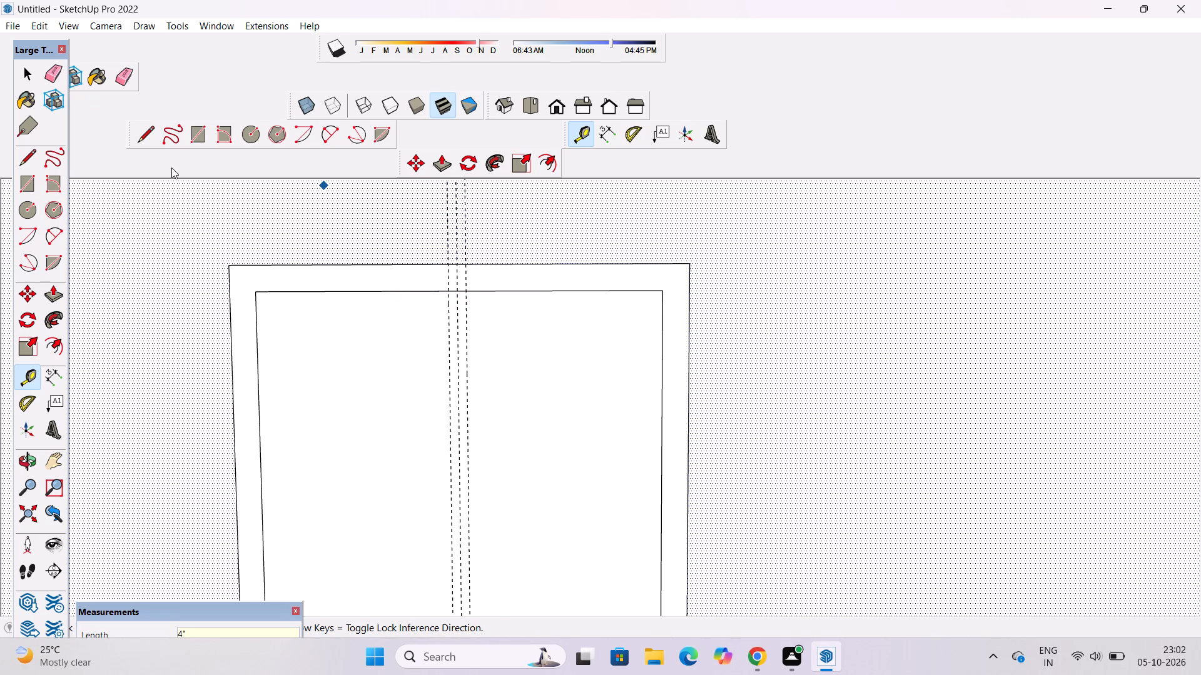
Draw a central mullion rectangle between the two outer guides, spanning from the frame's inner top edge to its inner bottom edge.
{"action": "left_click", "coordinate": [192, 140]}
{"action": "scroll", "coordinate": [195, 219], "scroll_direction": "down", "scroll_amount": 4}
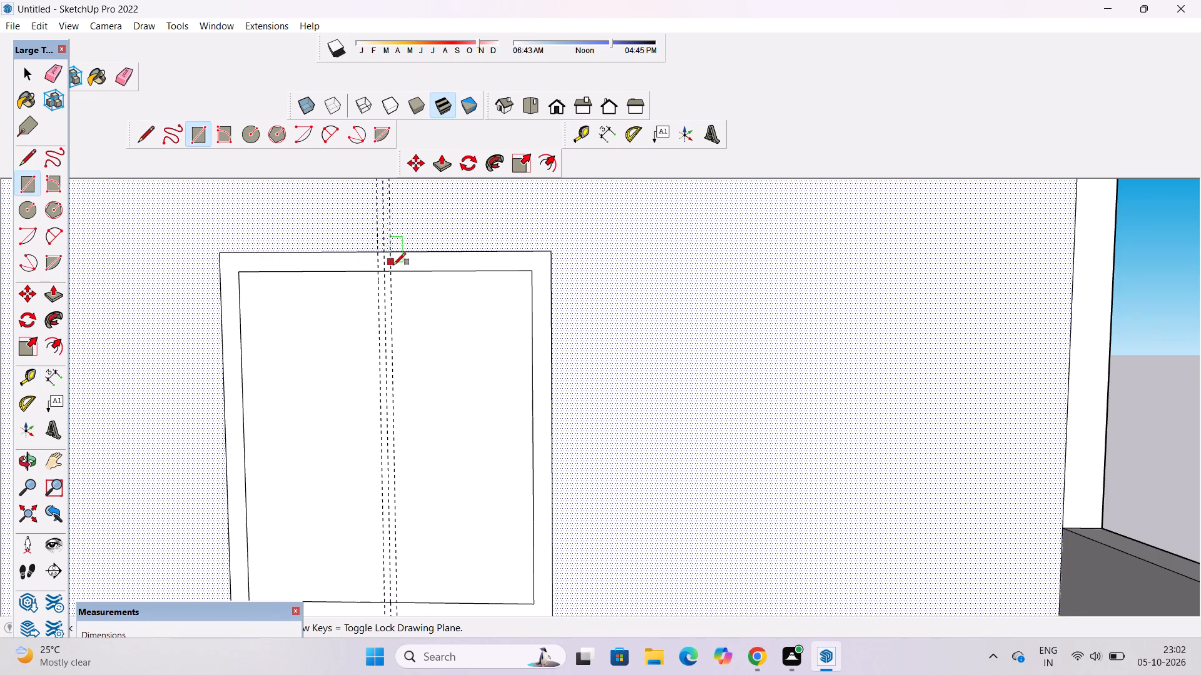
{"action": "scroll", "coordinate": [395, 266], "scroll_direction": "up", "scroll_amount": 8}
{"action": "left_click", "coordinate": [360, 271]}
{"action": "scroll", "coordinate": [360, 269], "scroll_direction": "down", "scroll_amount": 4}
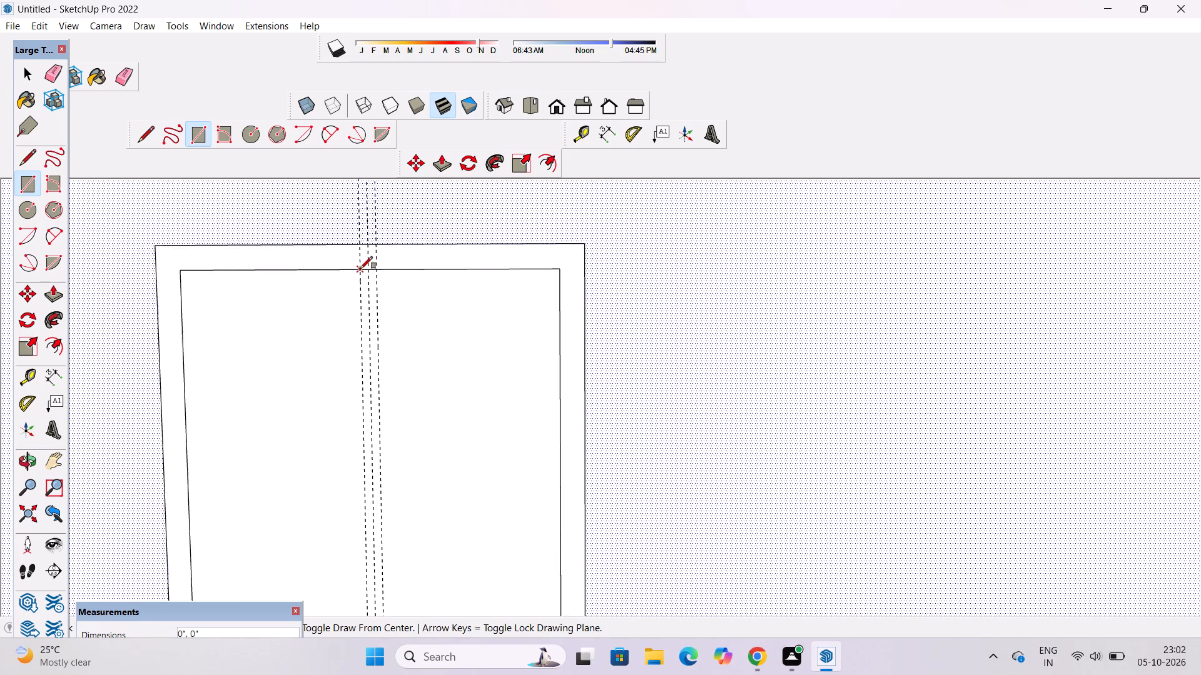
{"action": "scroll", "coordinate": [360, 269], "scroll_direction": "down", "scroll_amount": 8}
{"action": "scroll", "coordinate": [397, 519], "scroll_direction": "up", "scroll_amount": 5}
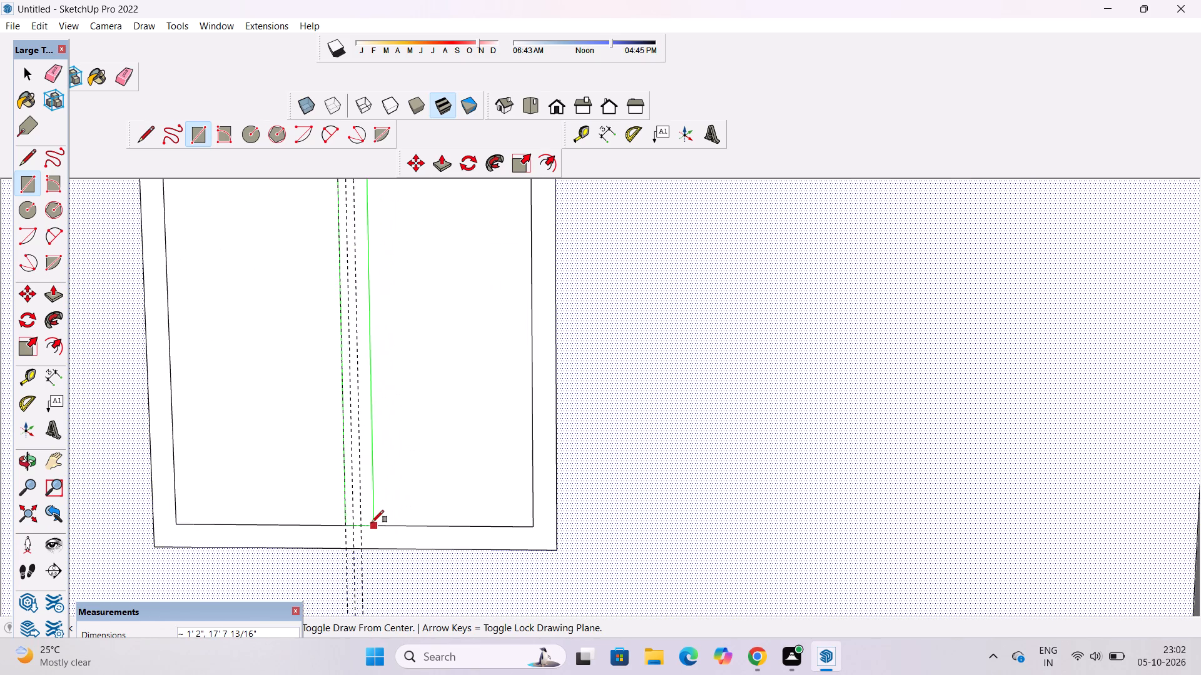
{"action": "left_click", "coordinate": [362, 524]}
{"action": "key", "text": "space"}
Erase the three vertical guides around the window's central mullion.
{"action": "type", "text": "e"}
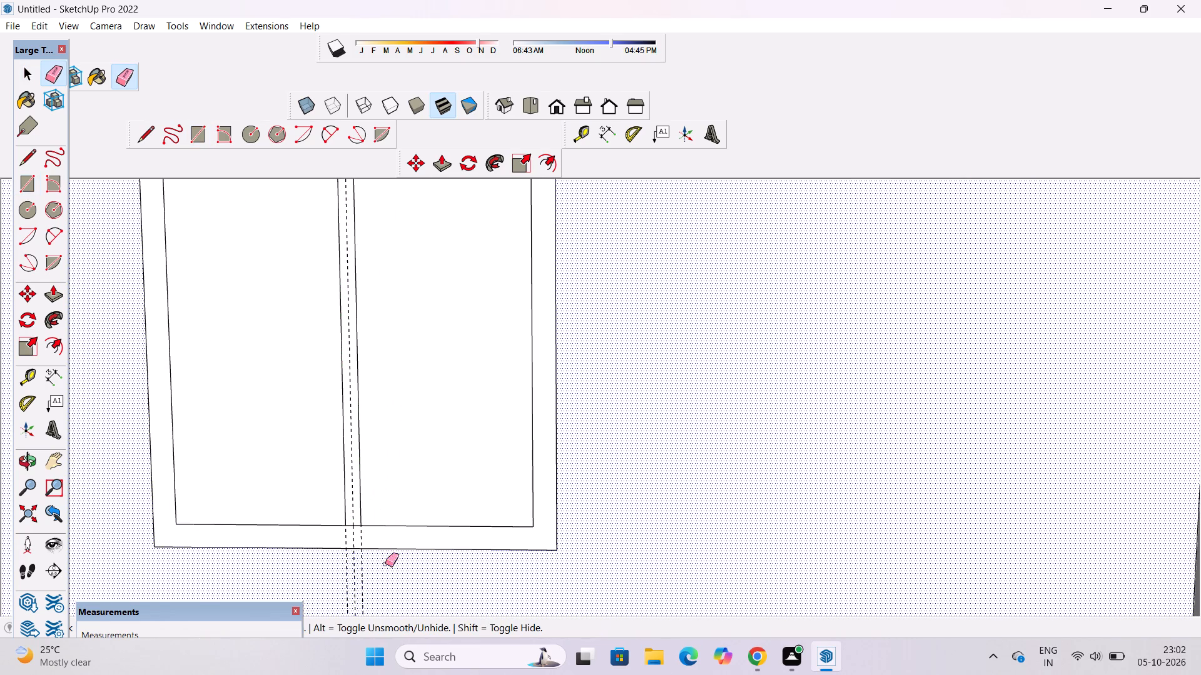
{"action": "left_click_drag", "start_coordinate": [384, 577], "coordinate": [345, 582]}
{"action": "key", "text": "space"}
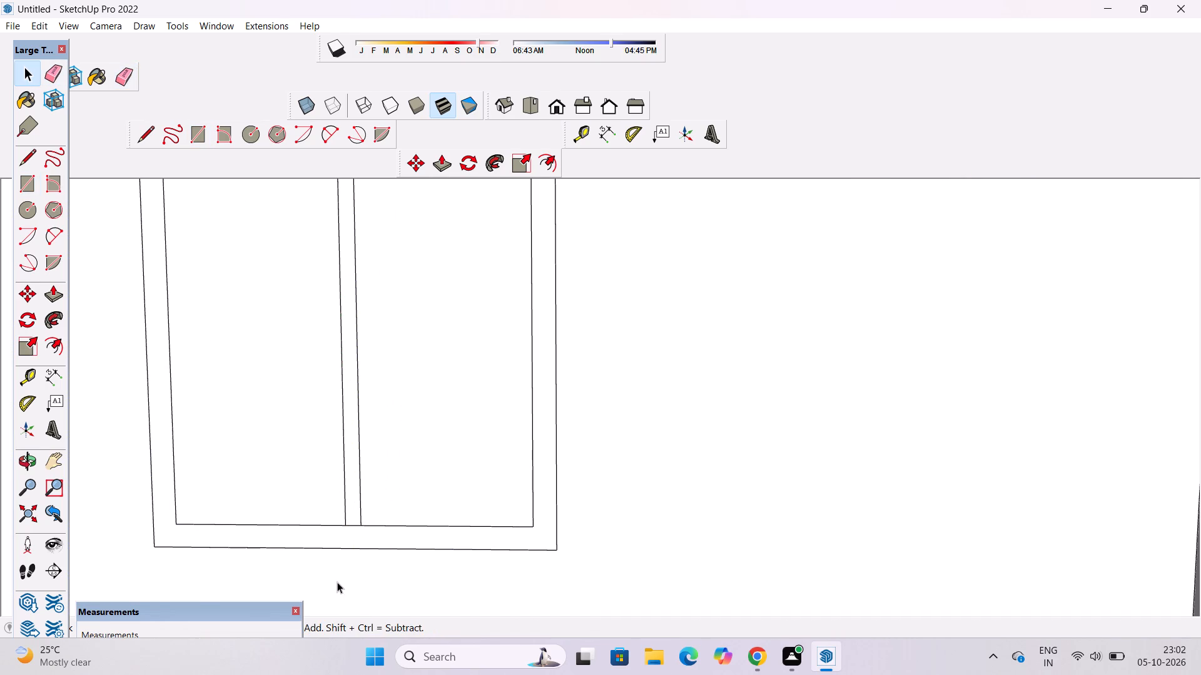
Examine the new window with its central mullion against the other openings and the four-column window below.
{"action": "type", "text": "o"}
{"action": "scroll", "coordinate": [378, 582], "scroll_direction": "down", "scroll_amount": 10}
{"action": "left_click_drag", "start_coordinate": [384, 584], "coordinate": [380, 619], "text": "shift"}
{"action": "scroll", "coordinate": [370, 578], "scroll_direction": "down", "scroll_amount": 3}
{"action": "left_click_drag", "start_coordinate": [379, 572], "coordinate": [459, 521], "text": "shift"}
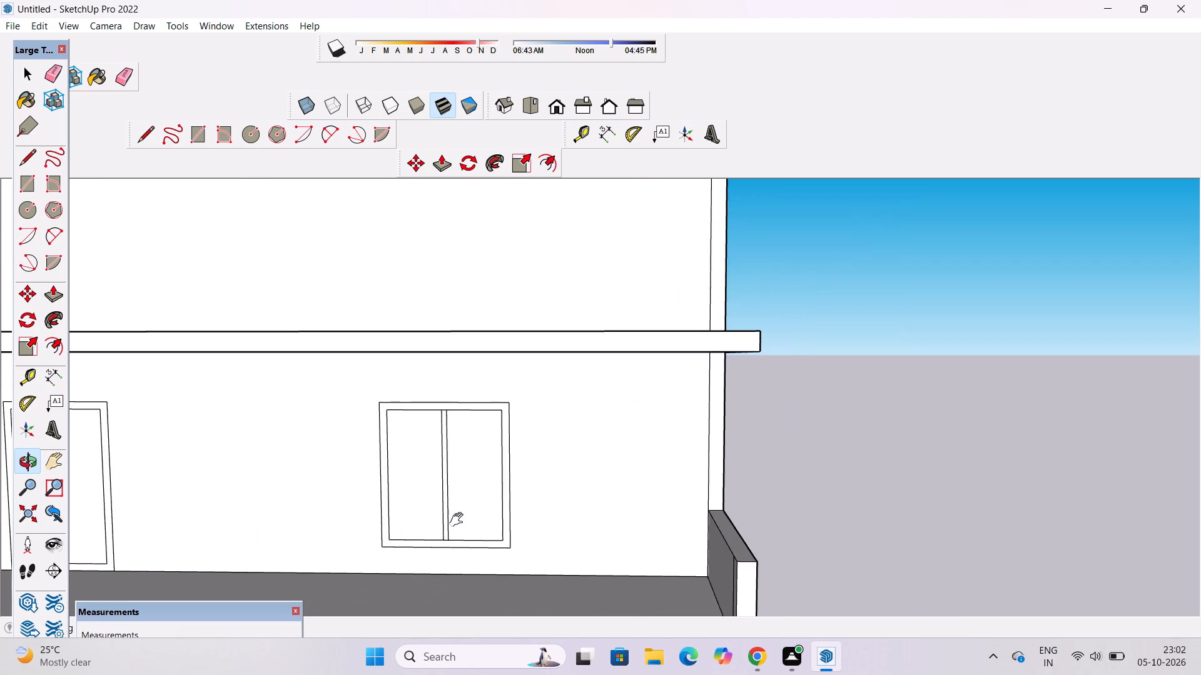
{"action": "scroll", "coordinate": [459, 520], "scroll_direction": "up", "scroll_amount": 3}
{"action": "scroll", "coordinate": [443, 522], "scroll_direction": "down", "scroll_amount": 2}
{"action": "left_click_drag", "start_coordinate": [443, 521], "coordinate": [443, 512], "text": "shift"}
{"action": "scroll", "coordinate": [443, 509], "scroll_direction": "down", "scroll_amount": 11}
{"action": "left_click_drag", "start_coordinate": [445, 497], "coordinate": [447, 476], "text": "shift"}
{"action": "scroll", "coordinate": [455, 449], "scroll_direction": "up", "scroll_amount": 3}
{"action": "left_click_drag", "start_coordinate": [456, 450], "coordinate": [456, 456], "text": "shift"}
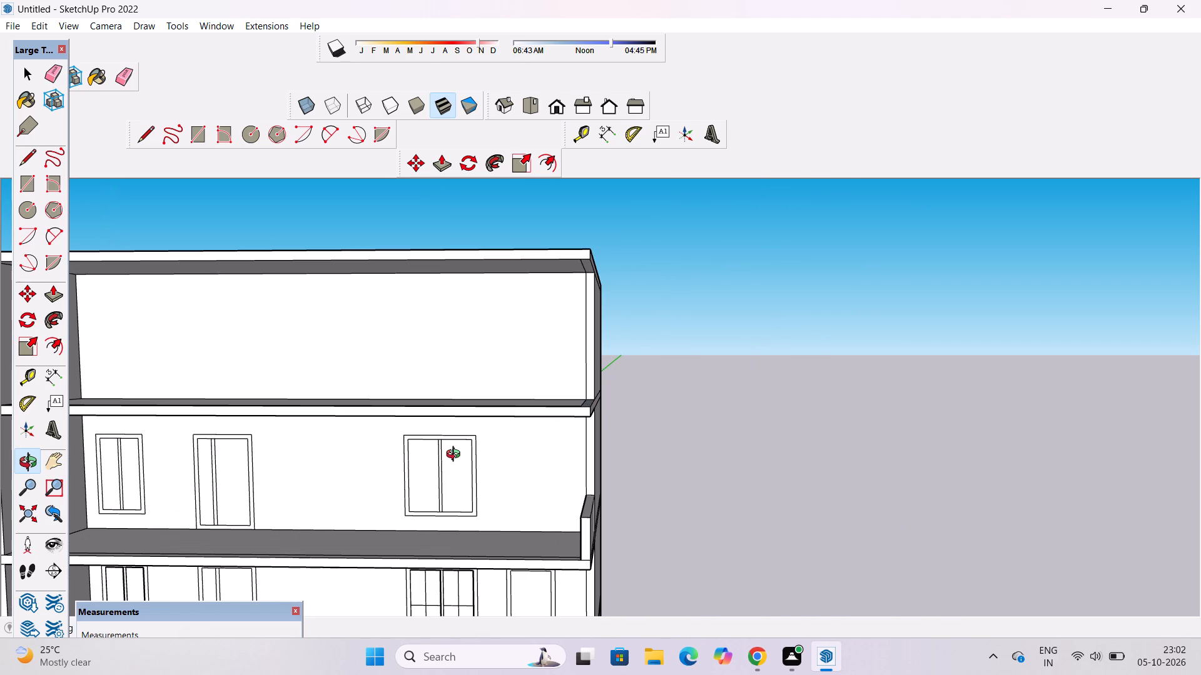
Divide the window's right pane into four with a vertical line about 17' 8" long and a horizontal line about 7' 5" long through the midpoints.
{"action": "key", "text": "l"}
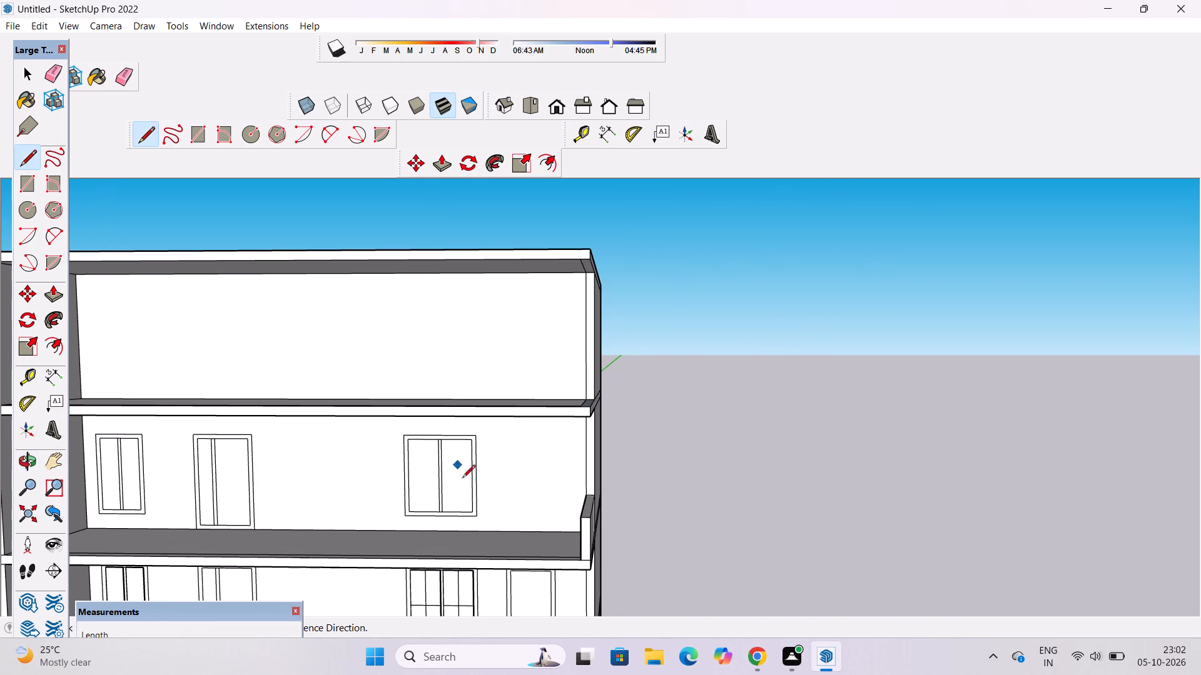
{"action": "scroll", "coordinate": [468, 509], "scroll_direction": "up", "scroll_amount": 7}
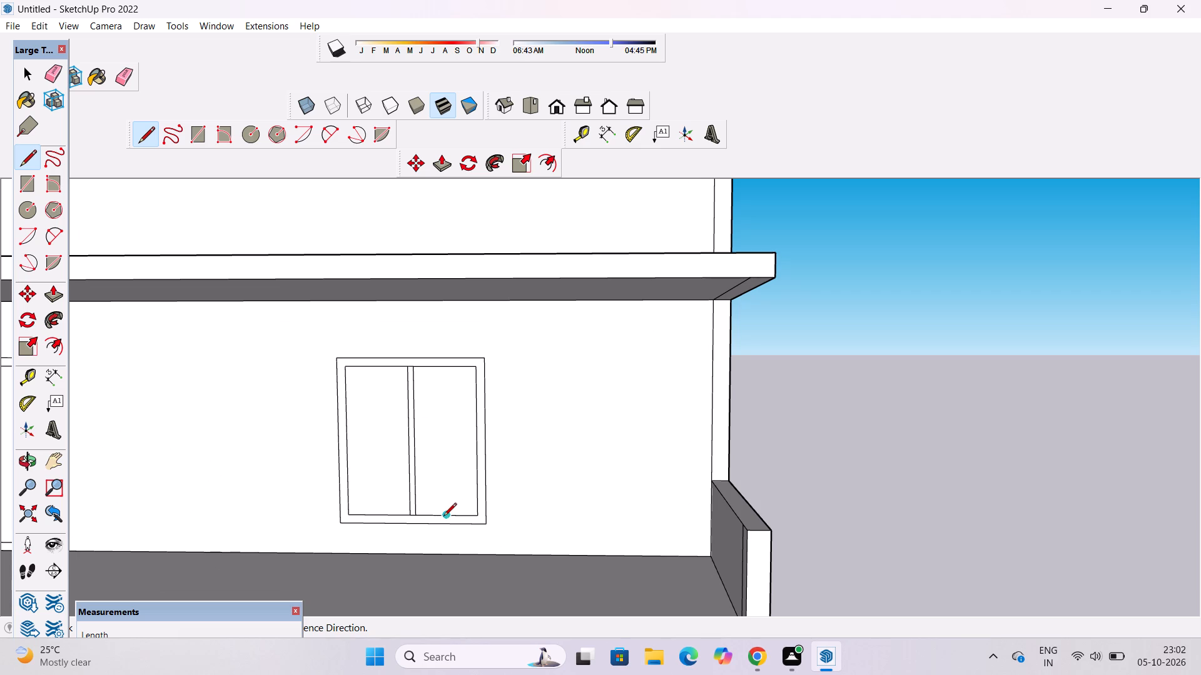
{"action": "left_click", "coordinate": [443, 517]}
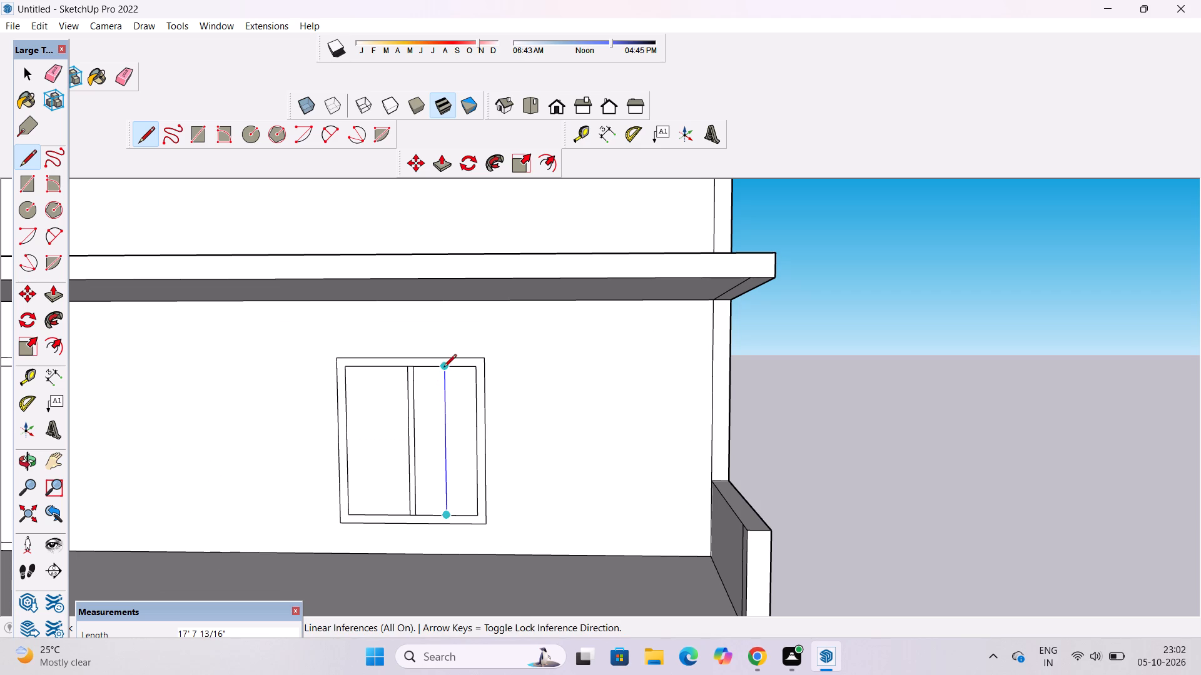
{"action": "left_click", "coordinate": [443, 368]}
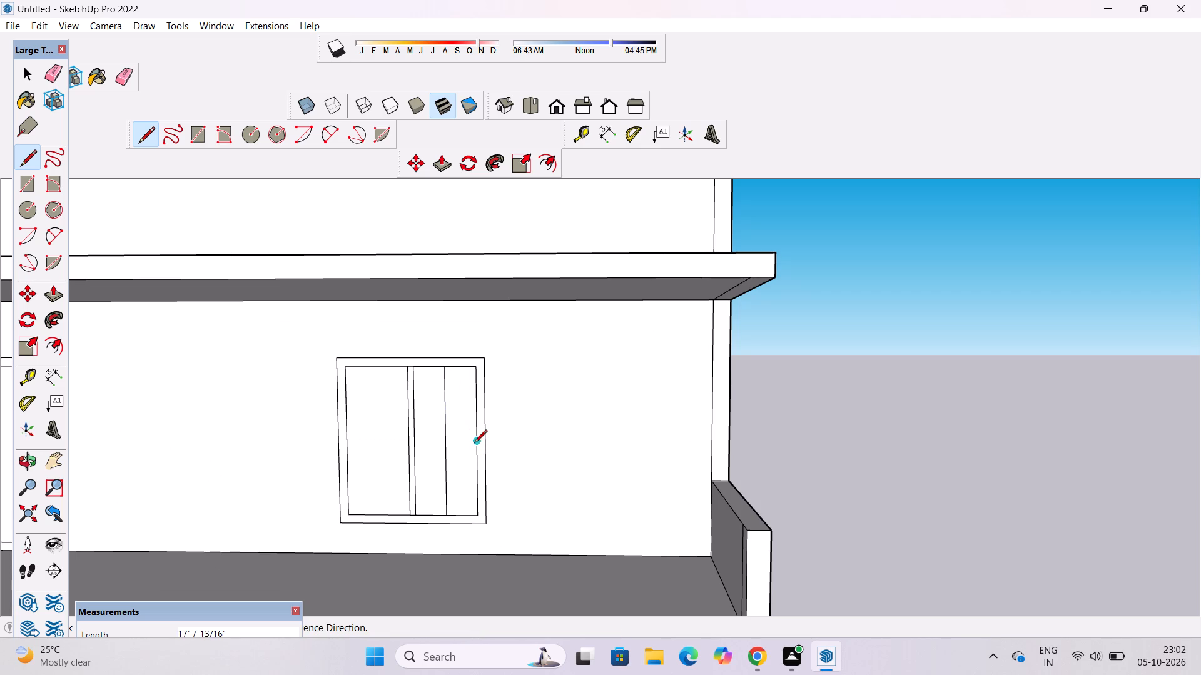
{"action": "left_click", "coordinate": [474, 444]}
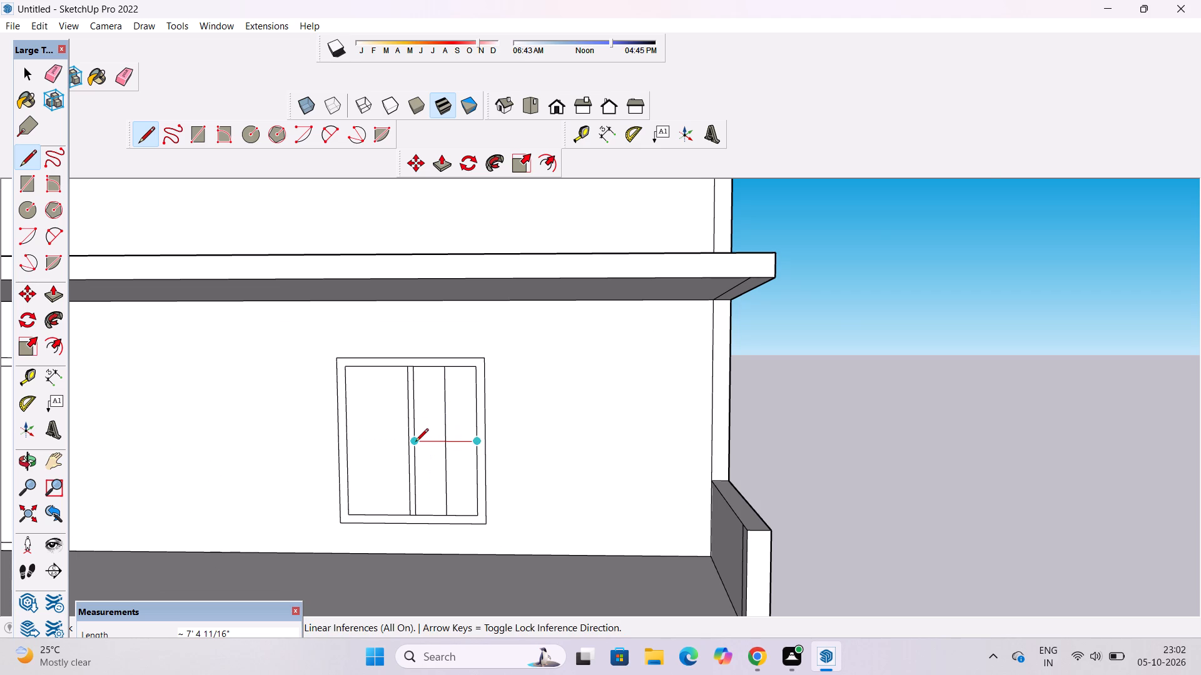
{"action": "scroll", "coordinate": [415, 442], "scroll_direction": "up", "scroll_amount": 4}
{"action": "left_click", "coordinate": [415, 442]}
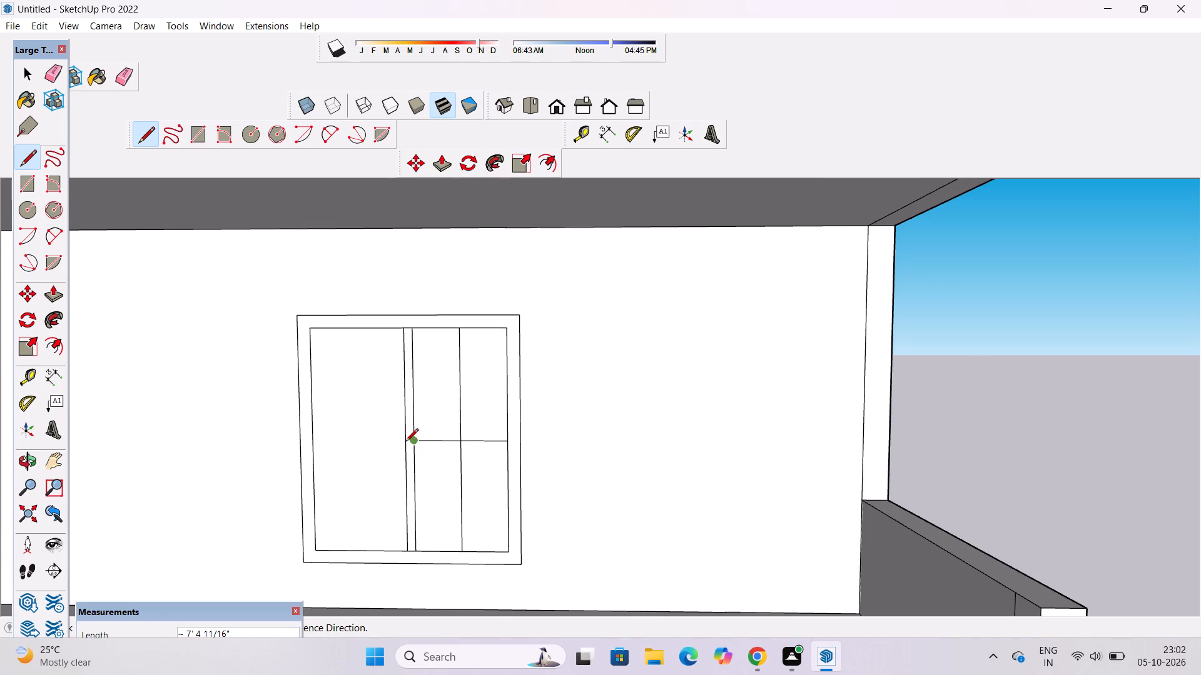
Divide the window's left pane into four with a horizontal line about 7' 5" long and a vertical line about 17' 8" long through the midpoints.
{"action": "scroll", "coordinate": [403, 444], "scroll_direction": "up", "scroll_amount": 5}
{"action": "left_click", "coordinate": [405, 440]}
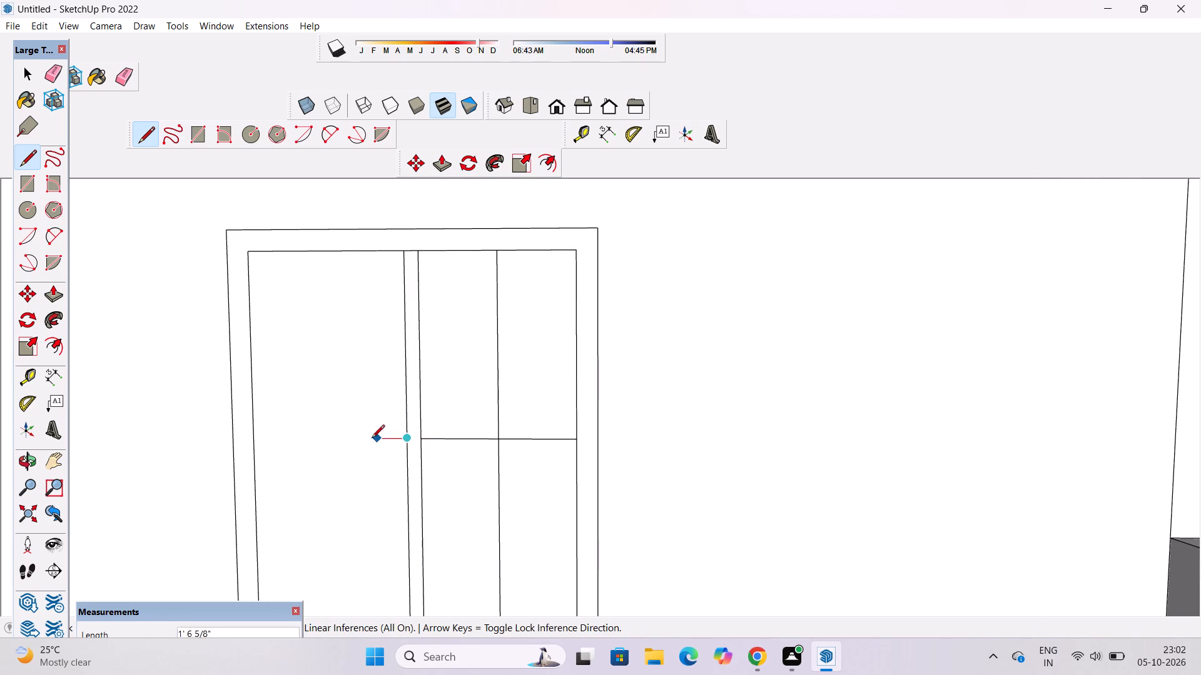
{"action": "left_click", "coordinate": [251, 440]}
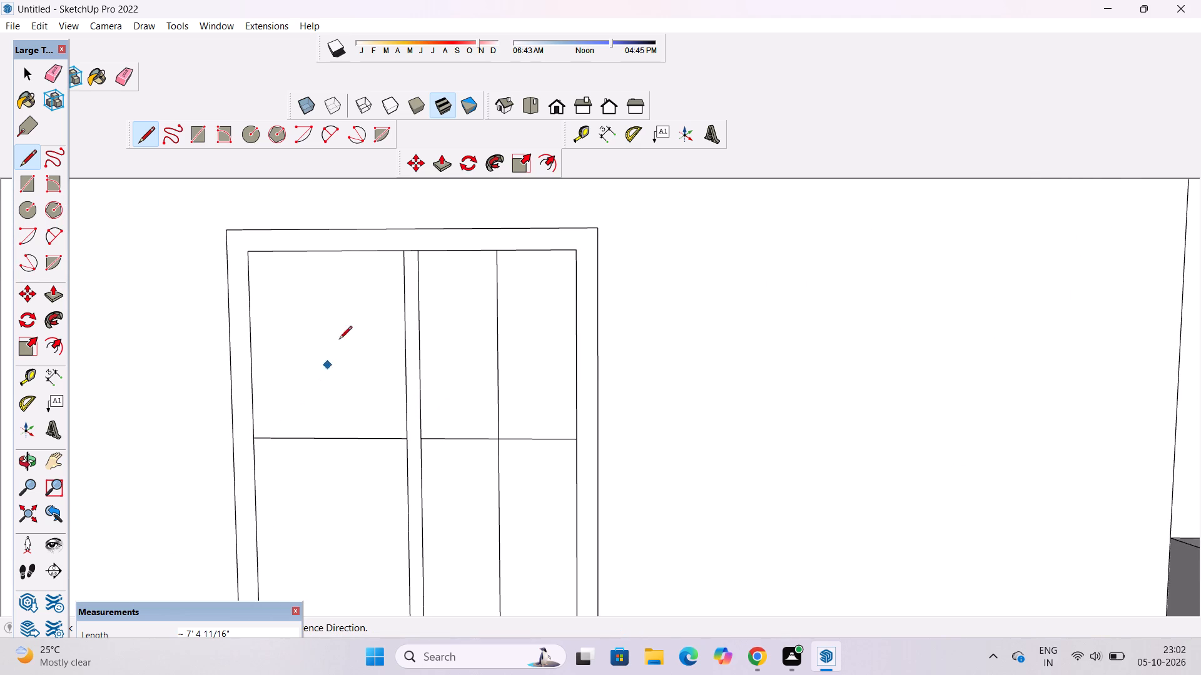
{"action": "left_click", "coordinate": [327, 252]}
{"action": "scroll", "coordinate": [327, 252], "scroll_direction": "down", "scroll_amount": 8}
{"action": "scroll", "coordinate": [324, 357], "scroll_direction": "up", "scroll_amount": 3}
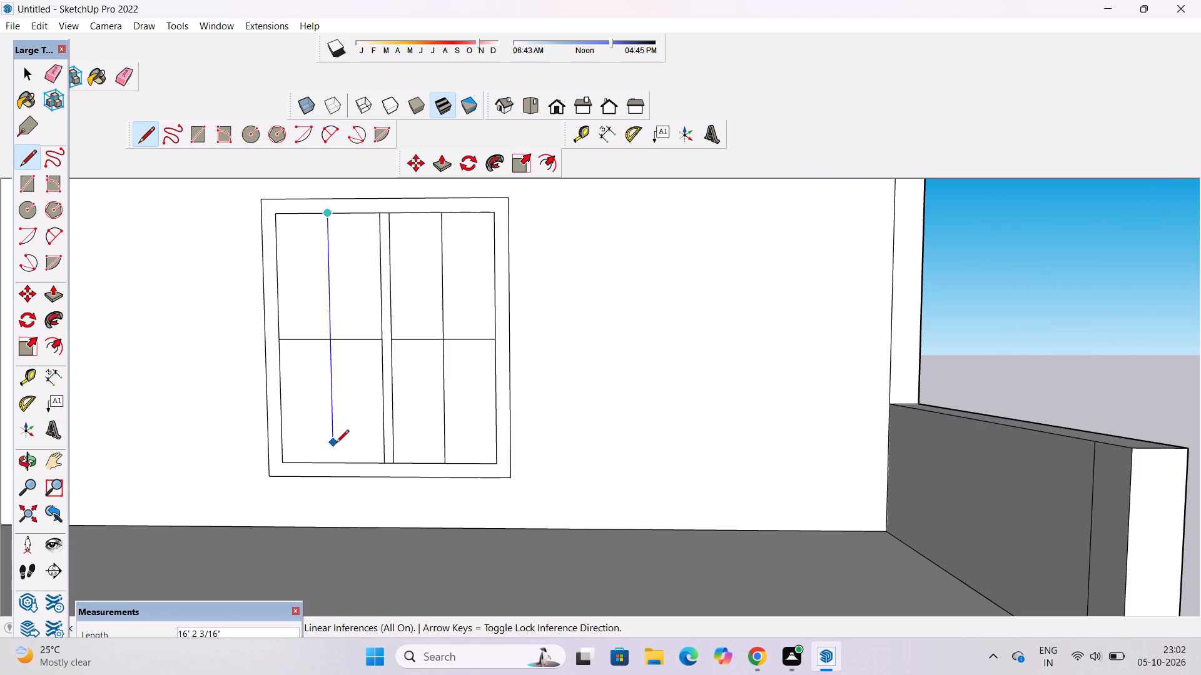
{"action": "left_click", "coordinate": [332, 465]}
Push/Pull the upper inner pane in the left half of the new upper-floor window by 1".
{"action": "key", "text": "space"}
{"action": "type", "text": "o"}
{"action": "scroll", "coordinate": [345, 451], "scroll_direction": "down", "scroll_amount": 5}
{"action": "left_click_drag", "start_coordinate": [354, 457], "coordinate": [371, 479], "text": "shift"}
{"action": "left_click_drag", "start_coordinate": [373, 488], "coordinate": [459, 481]}
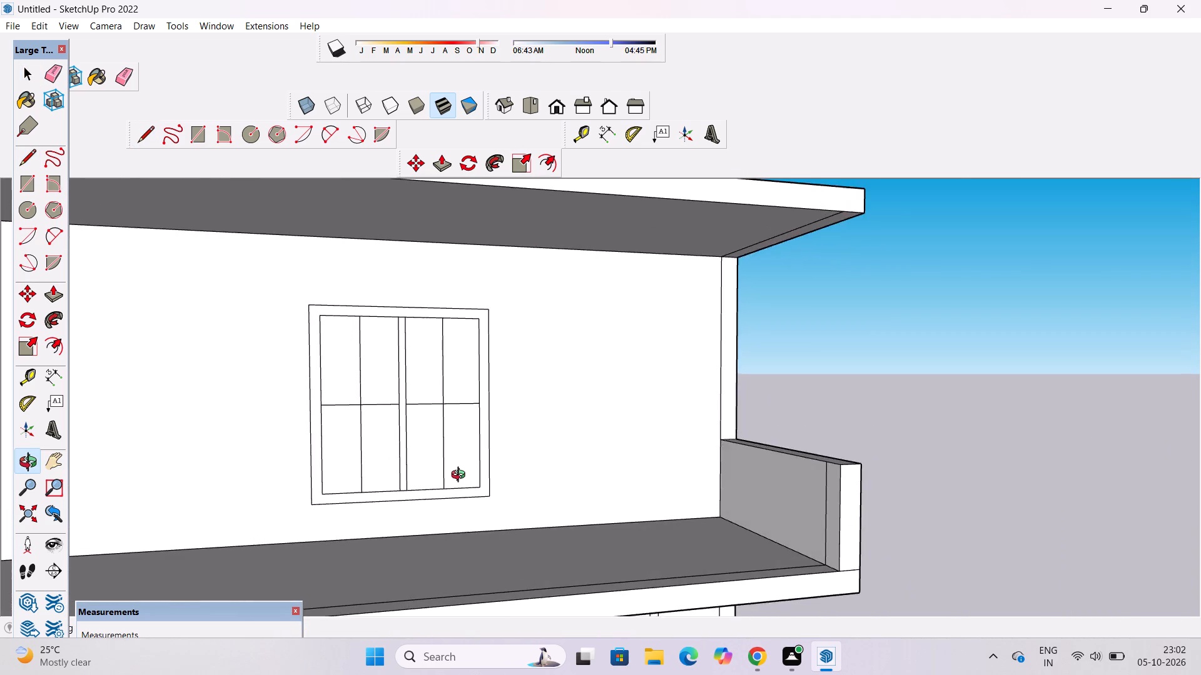
{"action": "scroll", "coordinate": [464, 471], "scroll_direction": "down", "scroll_amount": 4}
{"action": "left_click_drag", "start_coordinate": [505, 472], "coordinate": [415, 474]}
{"action": "left_click_drag", "start_coordinate": [411, 463], "coordinate": [423, 496], "text": "shift"}
{"action": "scroll", "coordinate": [427, 451], "scroll_direction": "up", "scroll_amount": 5, "text": "shift"}
{"action": "left_click_drag", "start_coordinate": [403, 461], "coordinate": [457, 461], "text": "shift"}
{"action": "left_click_drag", "start_coordinate": [459, 463], "coordinate": [523, 470]}
{"action": "left_click_drag", "start_coordinate": [522, 466], "coordinate": [461, 476]}
{"action": "scroll", "coordinate": [444, 476], "scroll_direction": "up", "scroll_amount": 3}
{"action": "left_click_drag", "start_coordinate": [451, 484], "coordinate": [475, 484]}
{"action": "left_click", "coordinate": [475, 484], "text": "shift"}
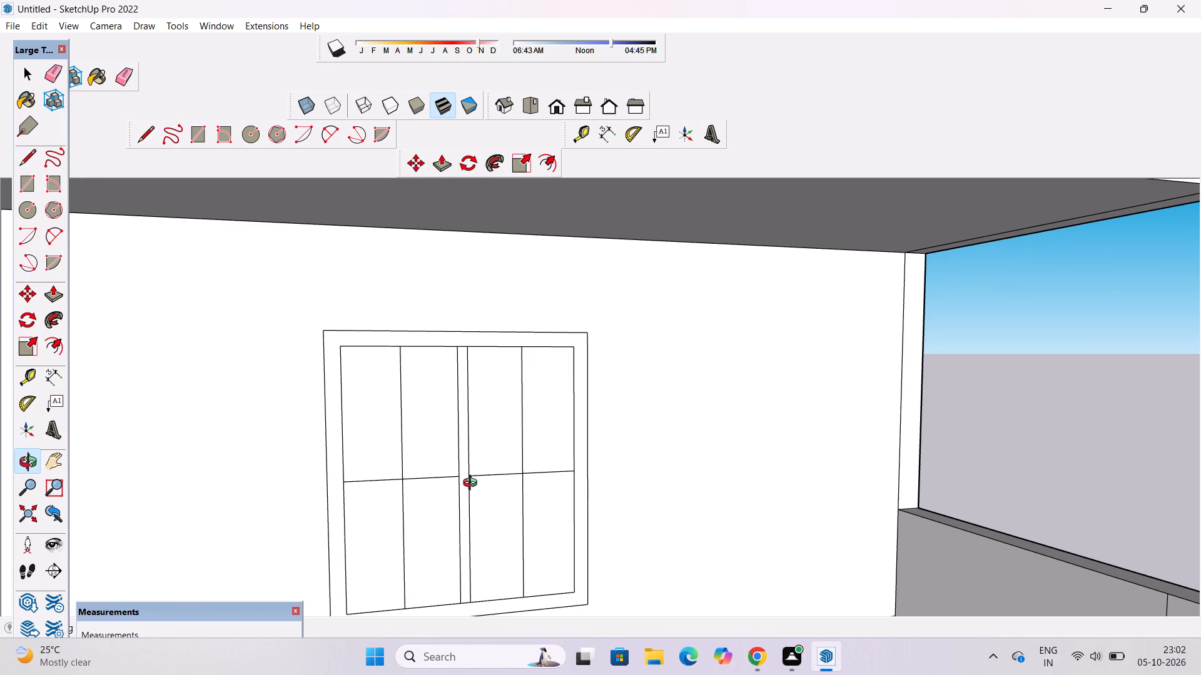
{"action": "key", "text": "space"}
{"action": "left_click", "coordinate": [422, 438]}
{"action": "key", "text": "p"}
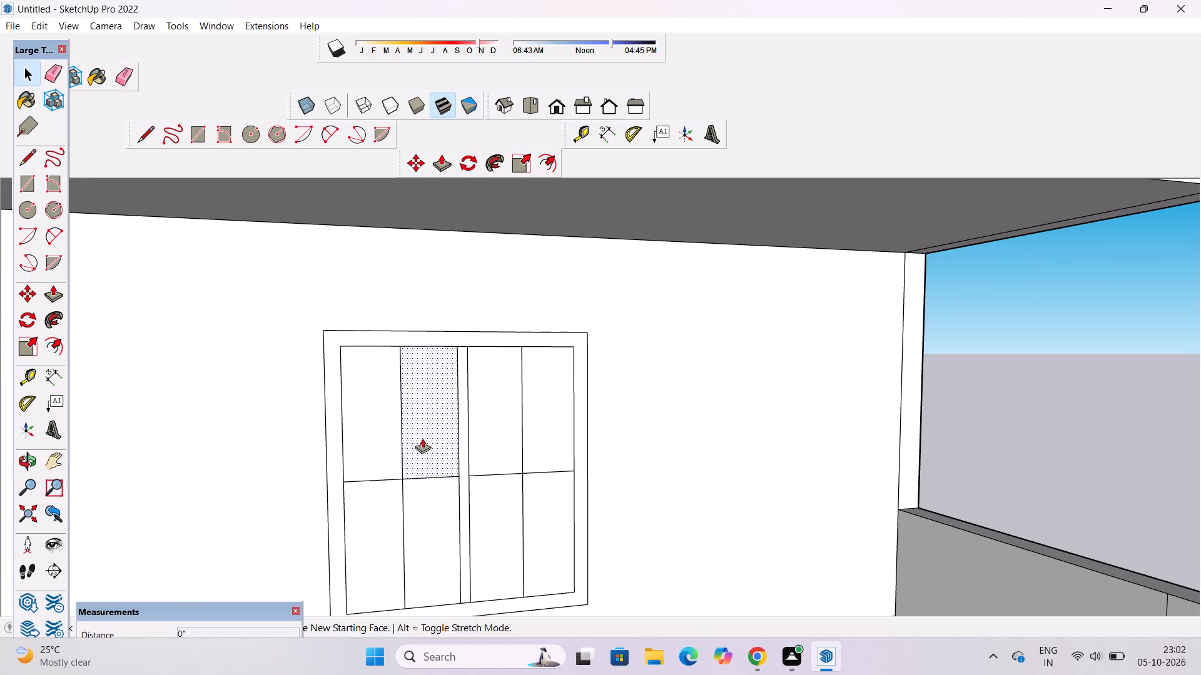
{"action": "left_click", "coordinate": [422, 438]}
{"action": "type", "text": "1\""}
{"action": "key", "text": "Return"}
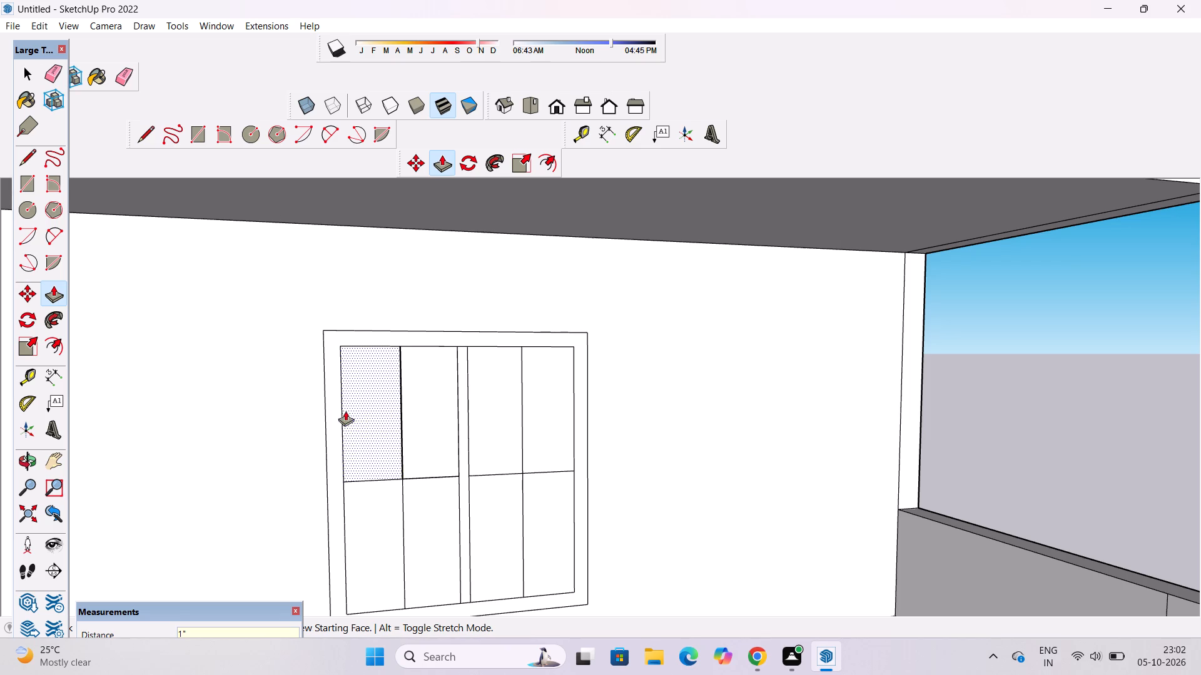
Push/Pull the other three panes in the window's left half to the same 1" depth.
{"action": "left_click", "coordinate": [377, 424]}
{"action": "left_click", "coordinate": [427, 393]}
{"action": "left_click", "coordinate": [429, 524]}
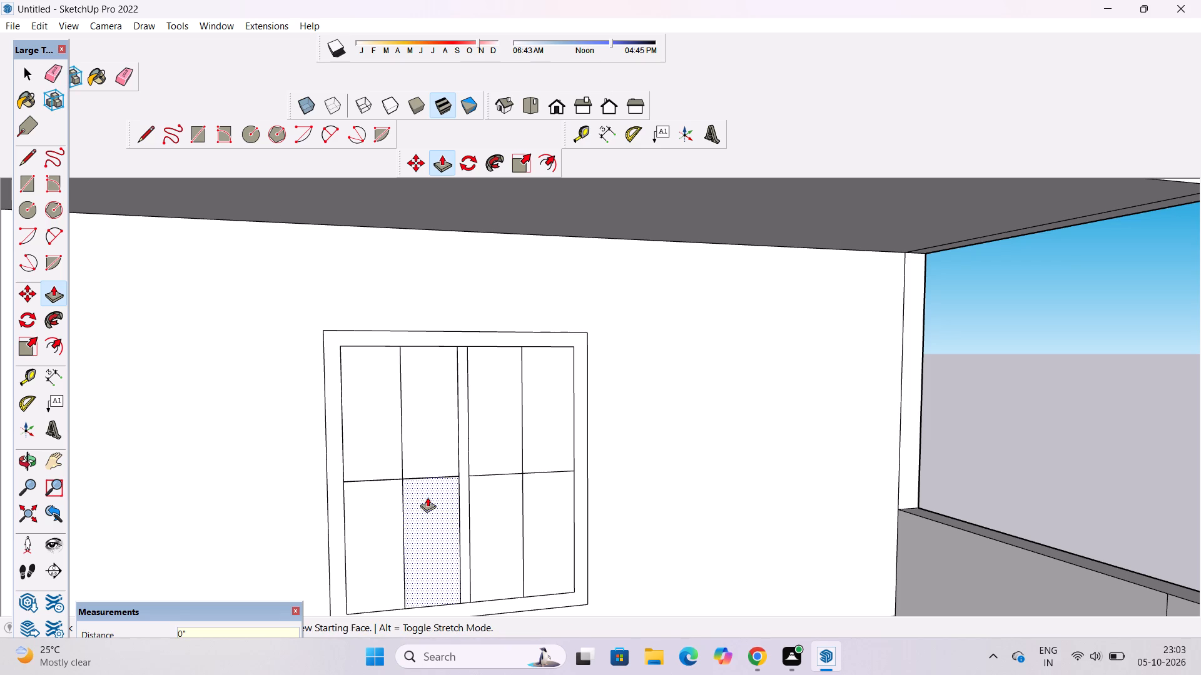
{"action": "left_click", "coordinate": [426, 431]}
{"action": "left_click", "coordinate": [386, 536]}
{"action": "left_click", "coordinate": [377, 444]}
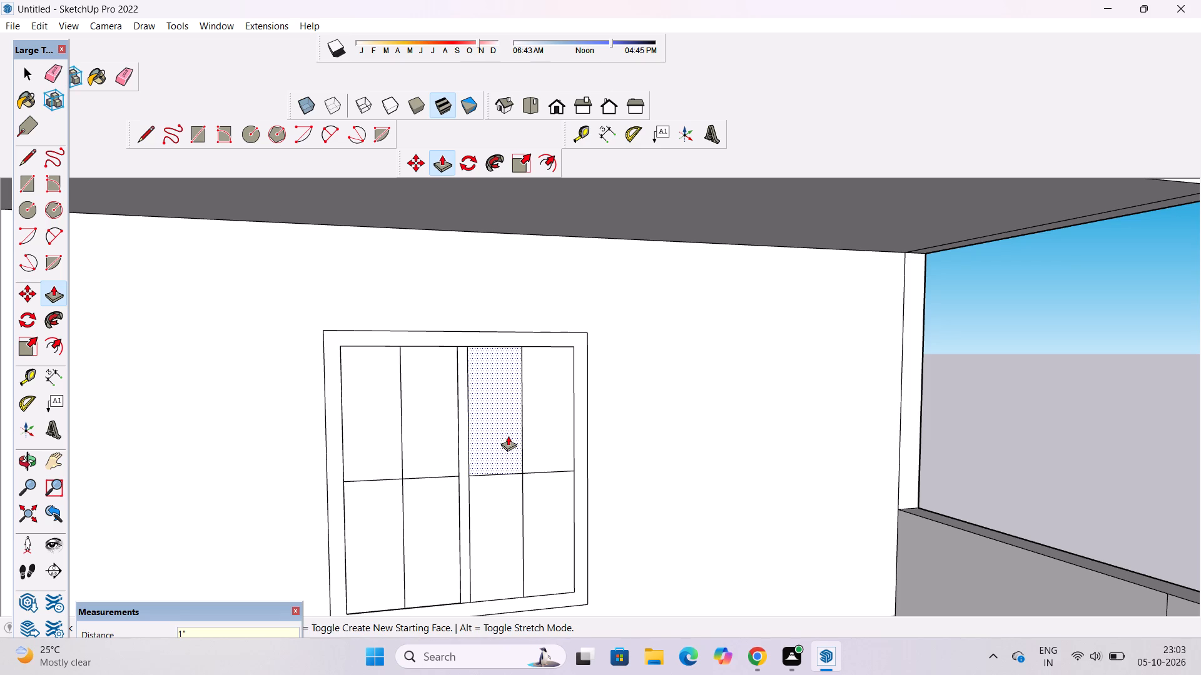
Push/Pull all four panes in the window's right half to the same 1" depth.
{"action": "left_click", "coordinate": [507, 435]}
{"action": "left_click", "coordinate": [427, 421]}
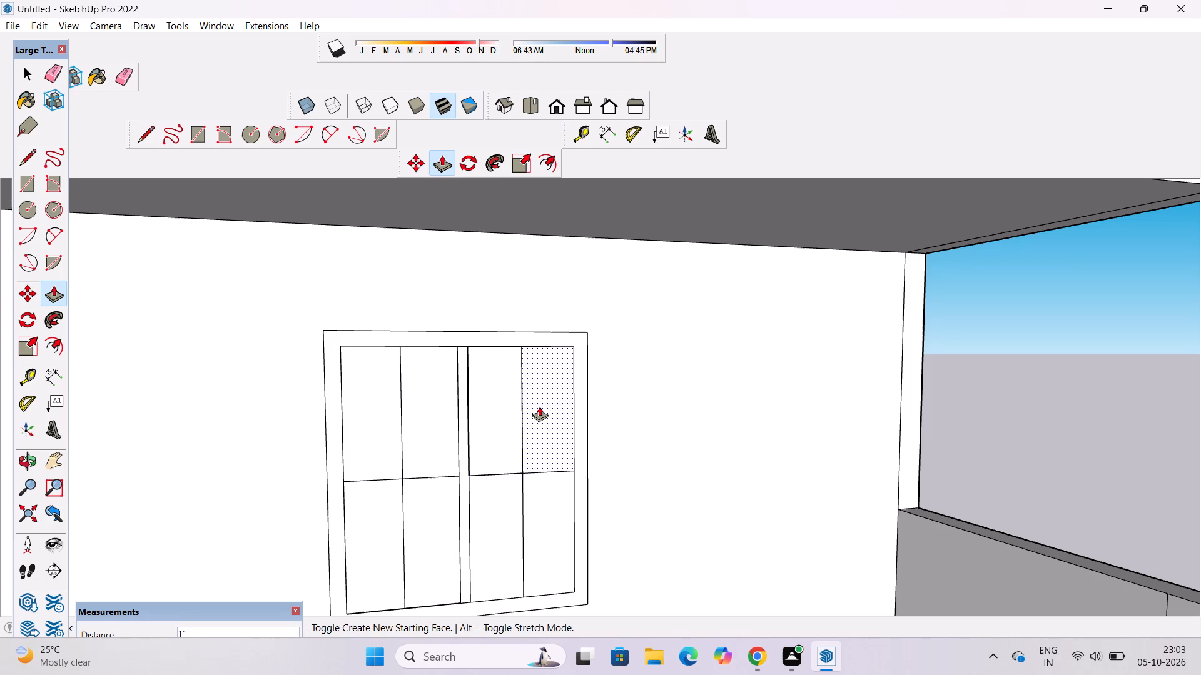
{"action": "left_click", "coordinate": [540, 406]}
{"action": "left_click", "coordinate": [495, 404]}
{"action": "left_click", "coordinate": [502, 503]}
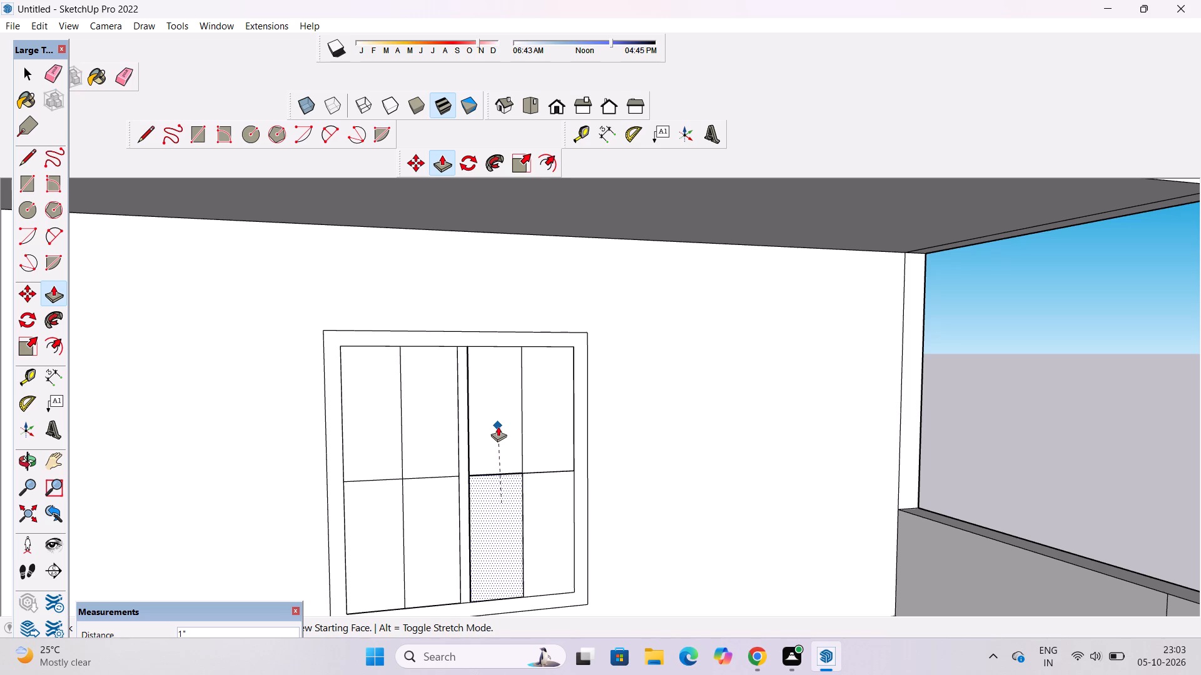
{"action": "left_click", "coordinate": [498, 426]}
{"action": "left_click", "coordinate": [533, 509]}
{"action": "left_click", "coordinate": [536, 444]}
Examine the depth of the window's panes and compare the window with the other openings across the front facade.
{"action": "key", "text": "o"}
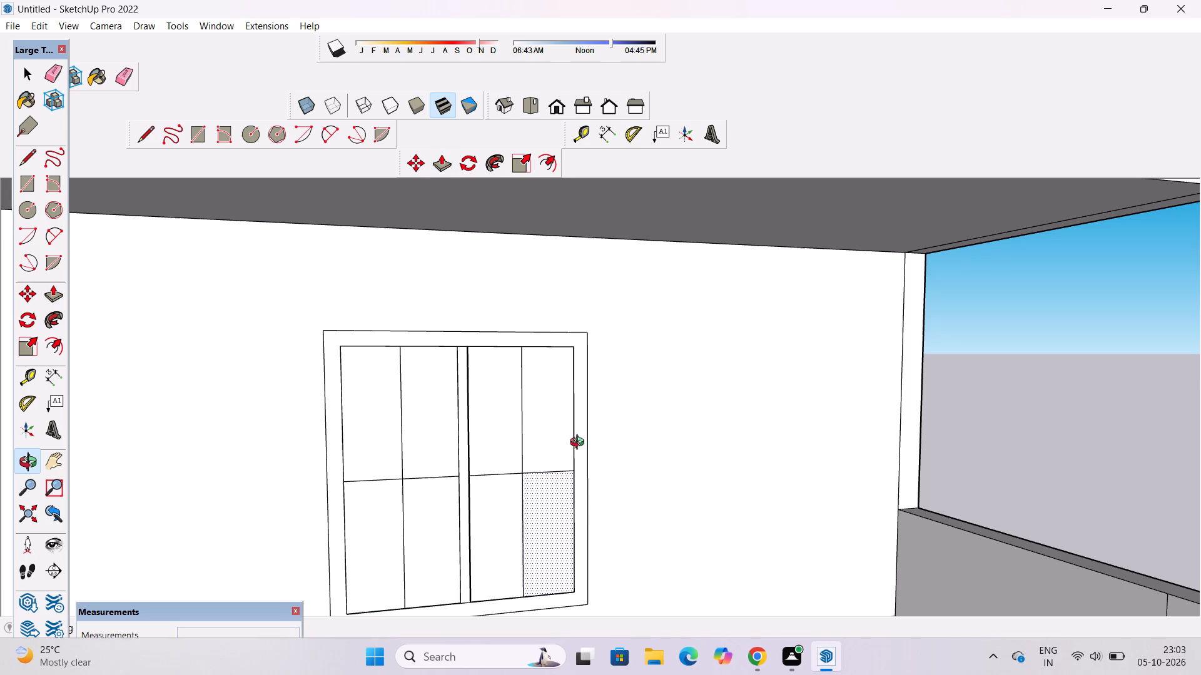
{"action": "left_click_drag", "start_coordinate": [612, 455], "coordinate": [414, 503]}
{"action": "scroll", "coordinate": [519, 442], "scroll_direction": "up", "scroll_amount": 7}
{"action": "left_click_drag", "start_coordinate": [580, 481], "coordinate": [512, 371]}
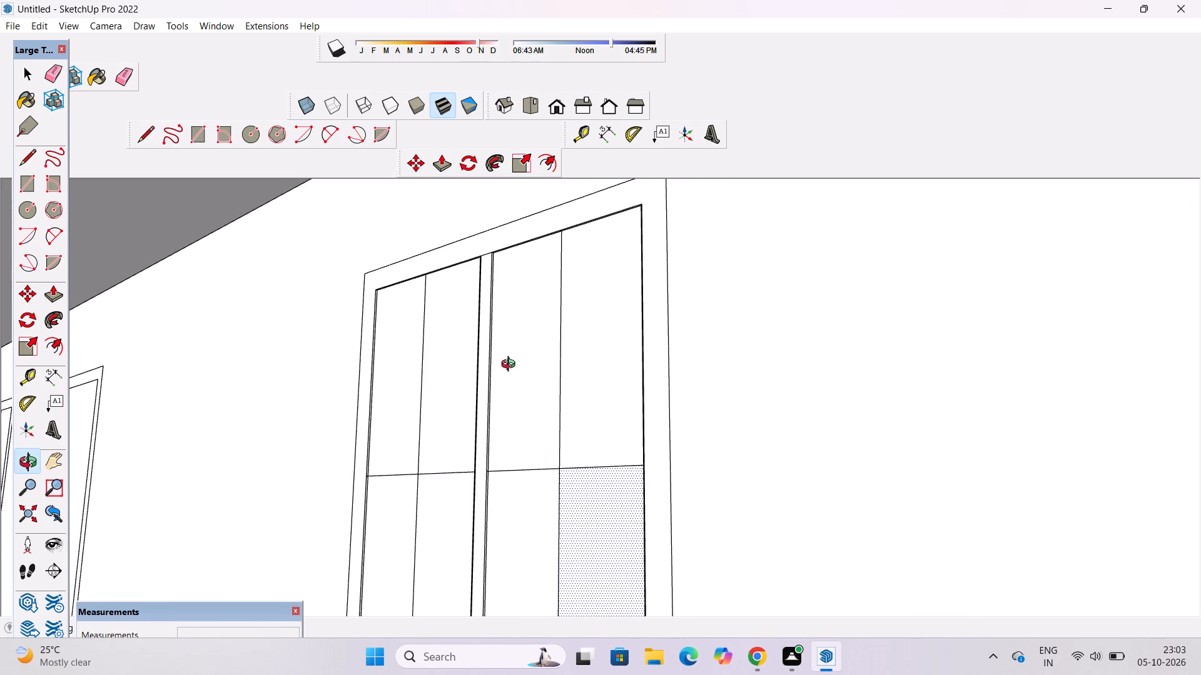
{"action": "scroll", "coordinate": [511, 366], "scroll_direction": "down", "scroll_amount": 10}
{"action": "left_click_drag", "start_coordinate": [537, 436], "coordinate": [654, 486]}
{"action": "scroll", "coordinate": [652, 479], "scroll_direction": "down", "scroll_amount": 5}
{"action": "left_click_drag", "start_coordinate": [676, 488], "coordinate": [659, 468]}
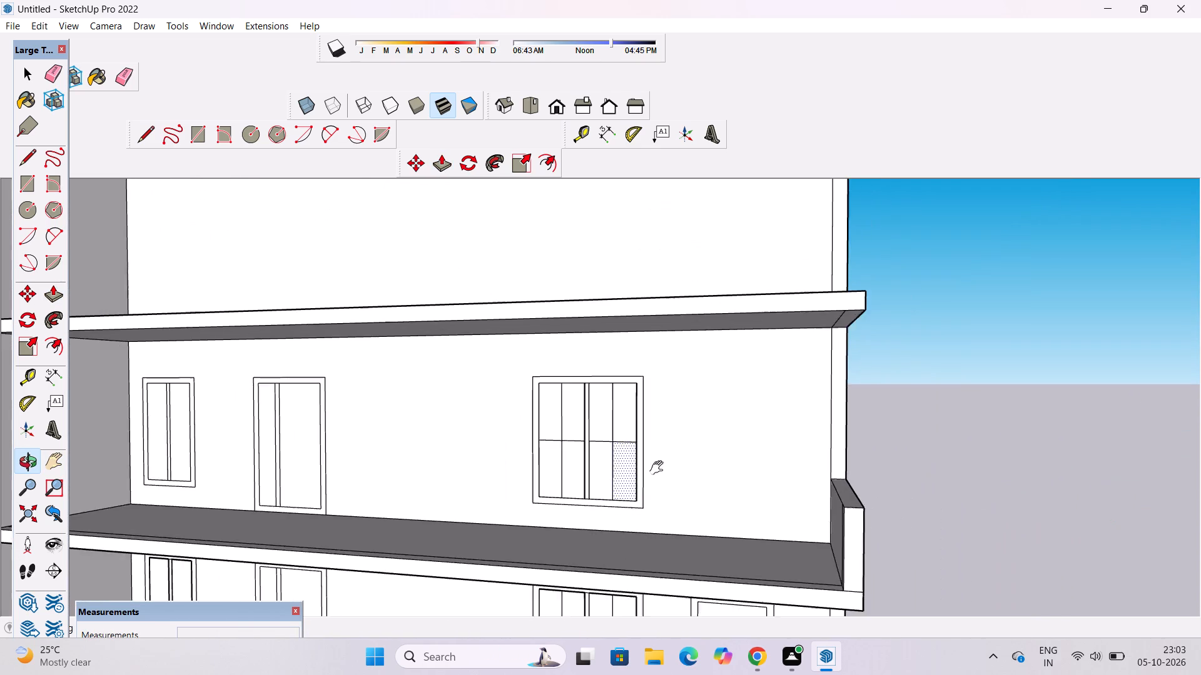
{"action": "left_click_drag", "start_coordinate": [659, 468], "coordinate": [599, 382]}
{"action": "scroll", "coordinate": [598, 379], "scroll_direction": "down", "scroll_amount": 4}
{"action": "left_click_drag", "start_coordinate": [609, 441], "coordinate": [657, 459]}
{"action": "left_click_drag", "start_coordinate": [659, 460], "coordinate": [627, 412], "text": "shift"}
{"action": "scroll", "coordinate": [627, 411], "scroll_direction": "down", "scroll_amount": 4}
{"action": "left_click_drag", "start_coordinate": [612, 423], "coordinate": [626, 423]}
{"action": "left_click_drag", "start_coordinate": [627, 423], "coordinate": [618, 437], "text": "shift"}
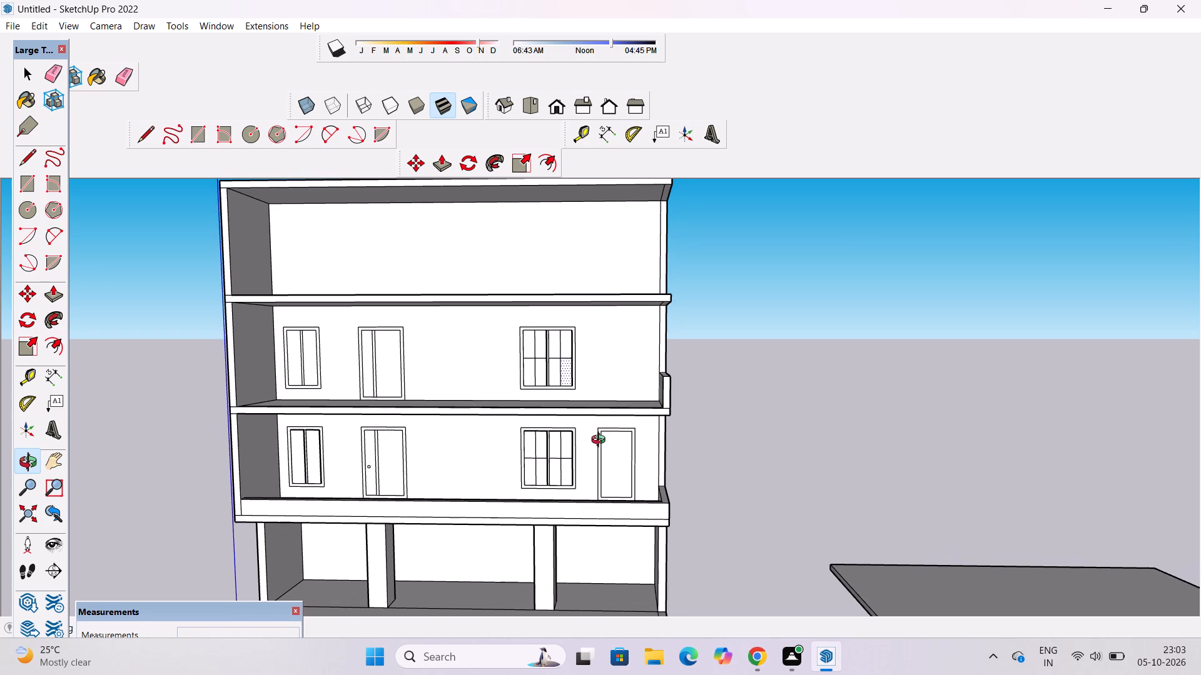
{"action": "left_click_drag", "start_coordinate": [601, 444], "coordinate": [587, 451], "text": "shift"}
{"action": "left_click_drag", "start_coordinate": [585, 451], "coordinate": [588, 429]}
{"action": "left_click_drag", "start_coordinate": [589, 425], "coordinate": [570, 431], "text": "shift"}
{"action": "left_click_drag", "start_coordinate": [571, 439], "coordinate": [580, 461]}
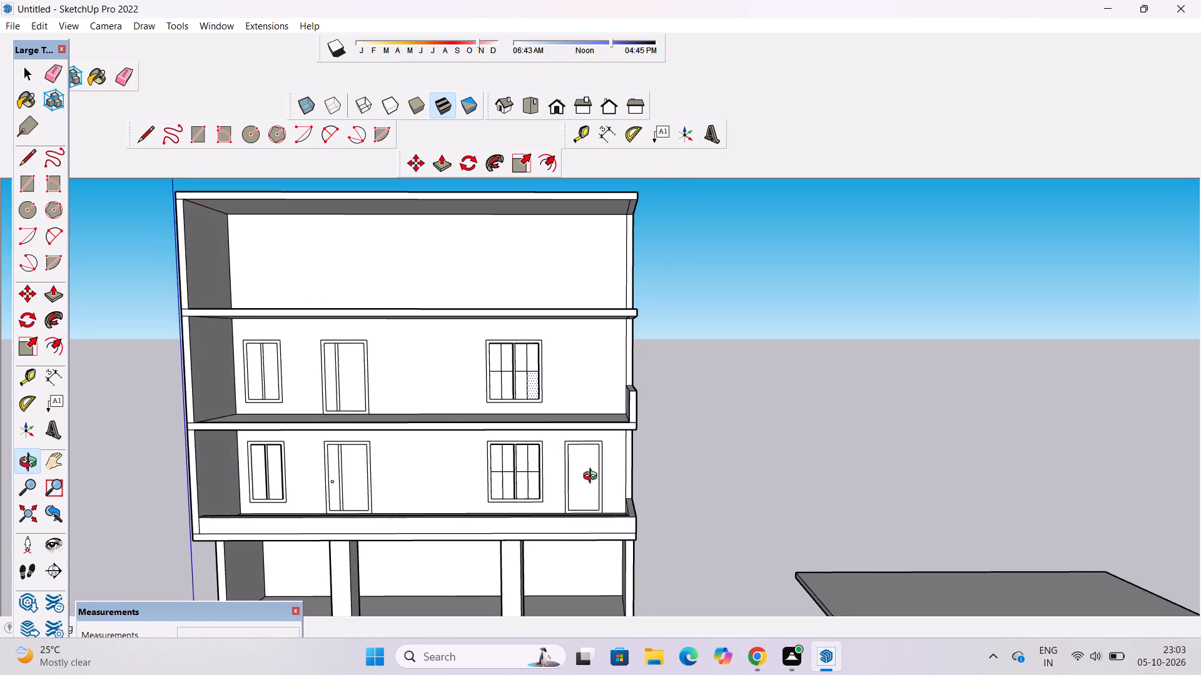
Erase the plain framed door beside the four-column window on the floor above the open ground level.
{"action": "scroll", "coordinate": [597, 479], "scroll_direction": "up", "scroll_amount": 4}
{"action": "left_click_drag", "start_coordinate": [597, 479], "coordinate": [572, 431], "text": "shift"}
{"action": "scroll", "coordinate": [571, 429], "scroll_direction": "down", "scroll_amount": 2}
{"action": "left_click", "coordinate": [571, 429], "text": "shift"}
{"action": "key", "text": "e"}
{"action": "scroll", "coordinate": [570, 429], "scroll_direction": "up", "scroll_amount": 4}
{"action": "left_click_drag", "start_coordinate": [575, 352], "coordinate": [580, 389]}
{"action": "scroll", "coordinate": [583, 371], "scroll_direction": "up", "scroll_amount": 3}
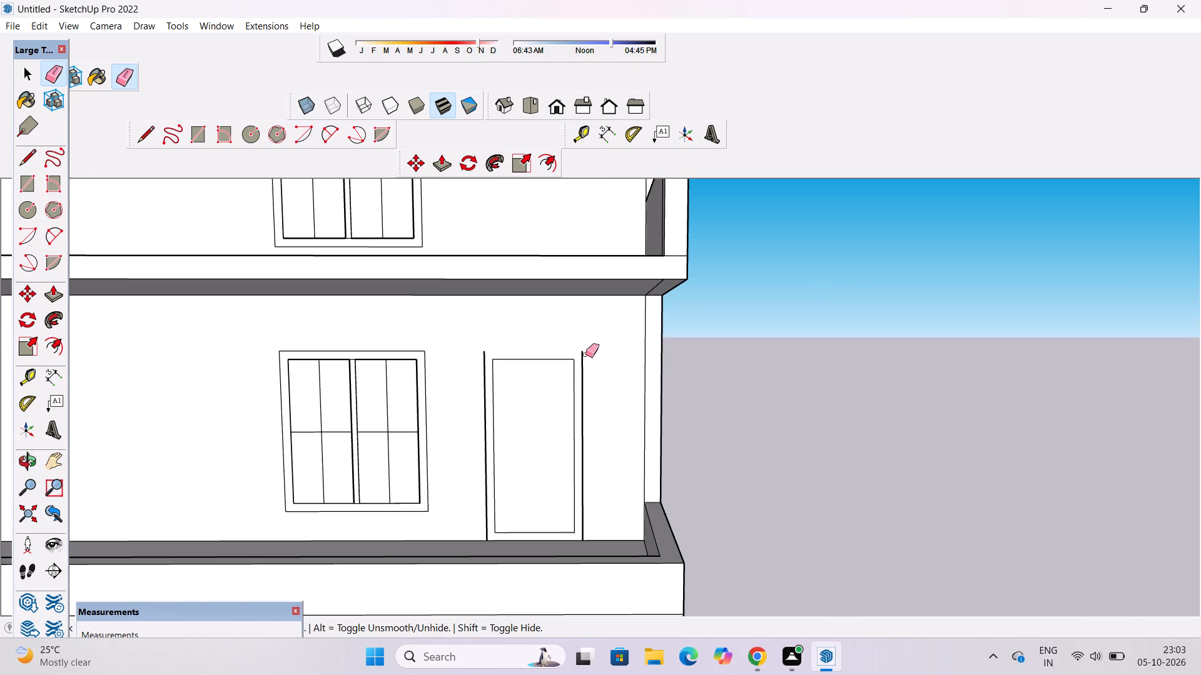
{"action": "left_click_drag", "start_coordinate": [593, 347], "coordinate": [483, 431]}
{"action": "left_click_drag", "start_coordinate": [537, 342], "coordinate": [546, 424]}
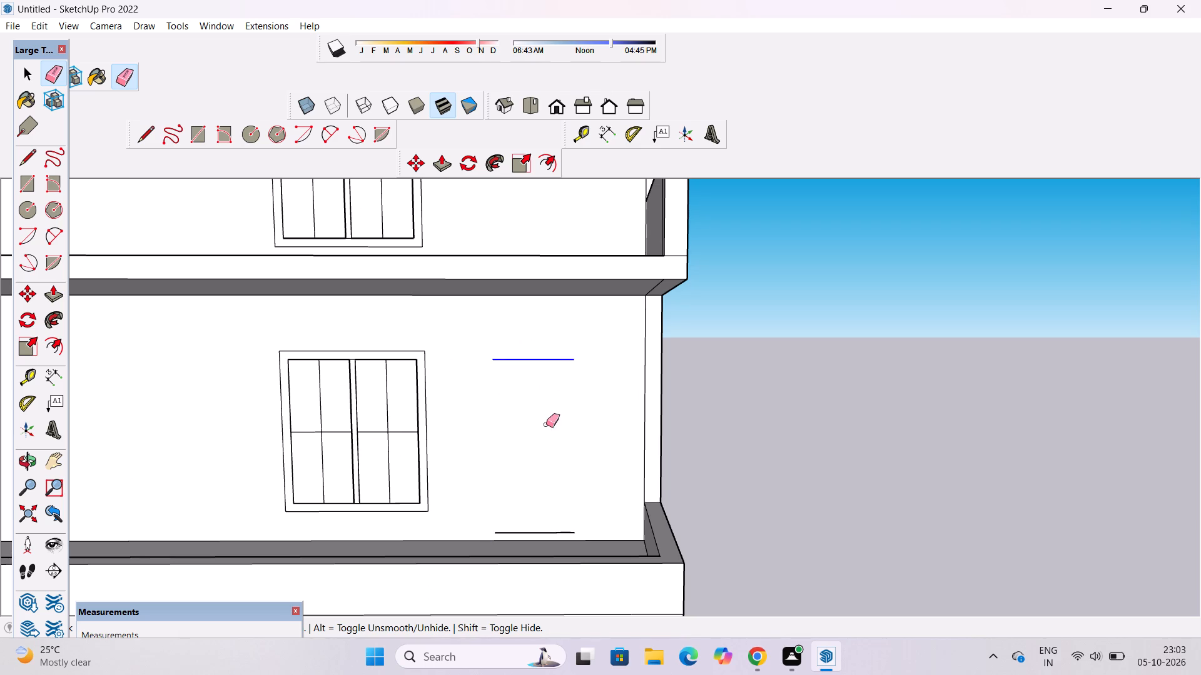
{"action": "left_click_drag", "start_coordinate": [546, 424], "coordinate": [560, 515]}
{"action": "left_click", "coordinate": [564, 532]}
Examine the cleared wall beside the lower four-column window against the doors and windows on both floors.
{"action": "key", "text": "space"}
{"action": "type", "text": "o"}
{"action": "scroll", "coordinate": [563, 532], "scroll_direction": "up", "scroll_amount": 2}
{"action": "left_click_drag", "start_coordinate": [563, 539], "coordinate": [563, 546], "text": "shift"}
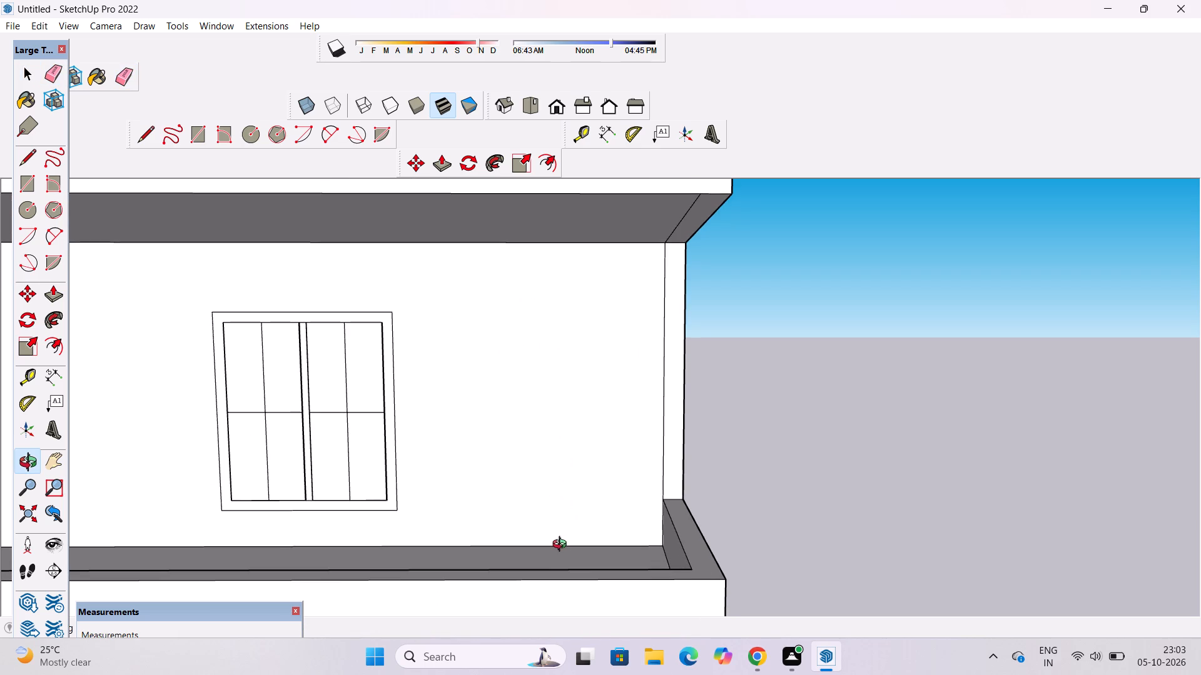
{"action": "scroll", "coordinate": [534, 542], "scroll_direction": "down", "scroll_amount": 1}
{"action": "left_click_drag", "start_coordinate": [511, 547], "coordinate": [519, 557]}
{"action": "left_click", "coordinate": [519, 557], "text": "shift"}
{"action": "scroll", "coordinate": [511, 561], "scroll_direction": "down", "scroll_amount": 8}
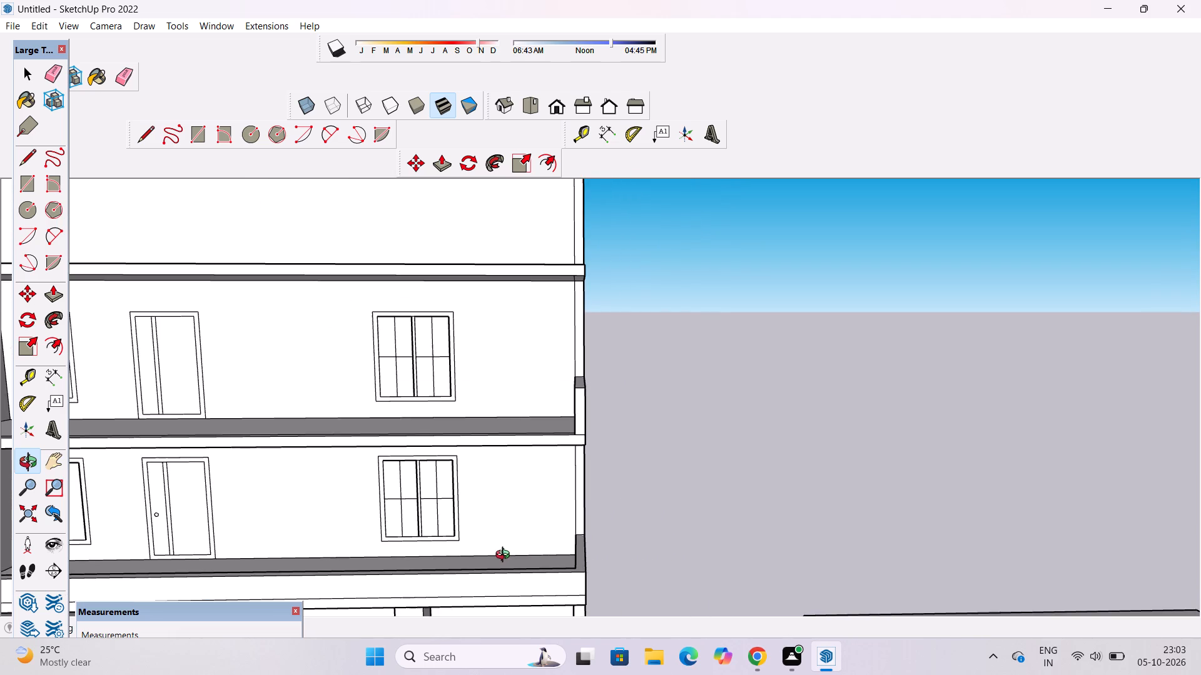
{"action": "left_click_drag", "start_coordinate": [505, 556], "coordinate": [523, 557], "text": "shift"}
{"action": "left_click", "coordinate": [524, 557]}
{"action": "left_click_drag", "start_coordinate": [447, 552], "coordinate": [504, 555], "text": "shift"}
{"action": "left_click_drag", "start_coordinate": [445, 567], "coordinate": [439, 567]}
{"action": "left_click_drag", "start_coordinate": [438, 566], "coordinate": [457, 567], "text": "shift"}
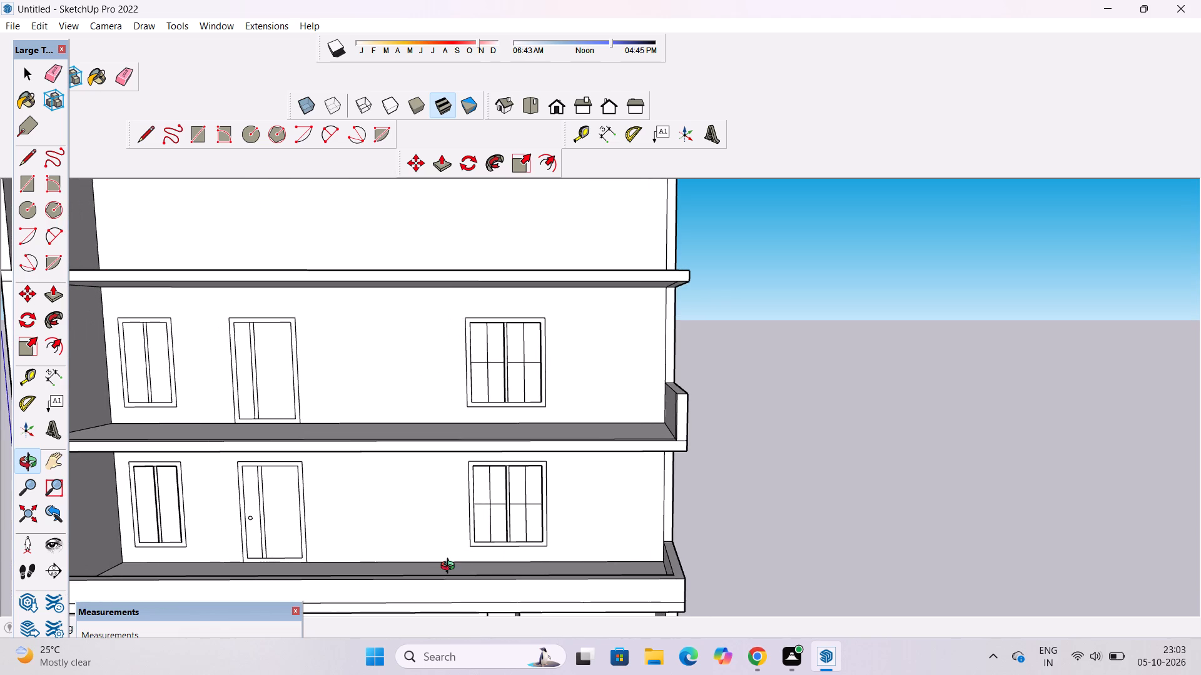
{"action": "left_click_drag", "start_coordinate": [434, 561], "coordinate": [467, 557], "text": "shift"}
Copy the knobbed door's four-sided outer outline about 76' 5" along the floor line to the cleared wall beyond the four-column window.
{"action": "scroll", "coordinate": [399, 526], "scroll_direction": "up", "scroll_amount": 1}
{"action": "key", "text": "space"}
{"action": "scroll", "coordinate": [362, 495], "scroll_direction": "up", "scroll_amount": 5}
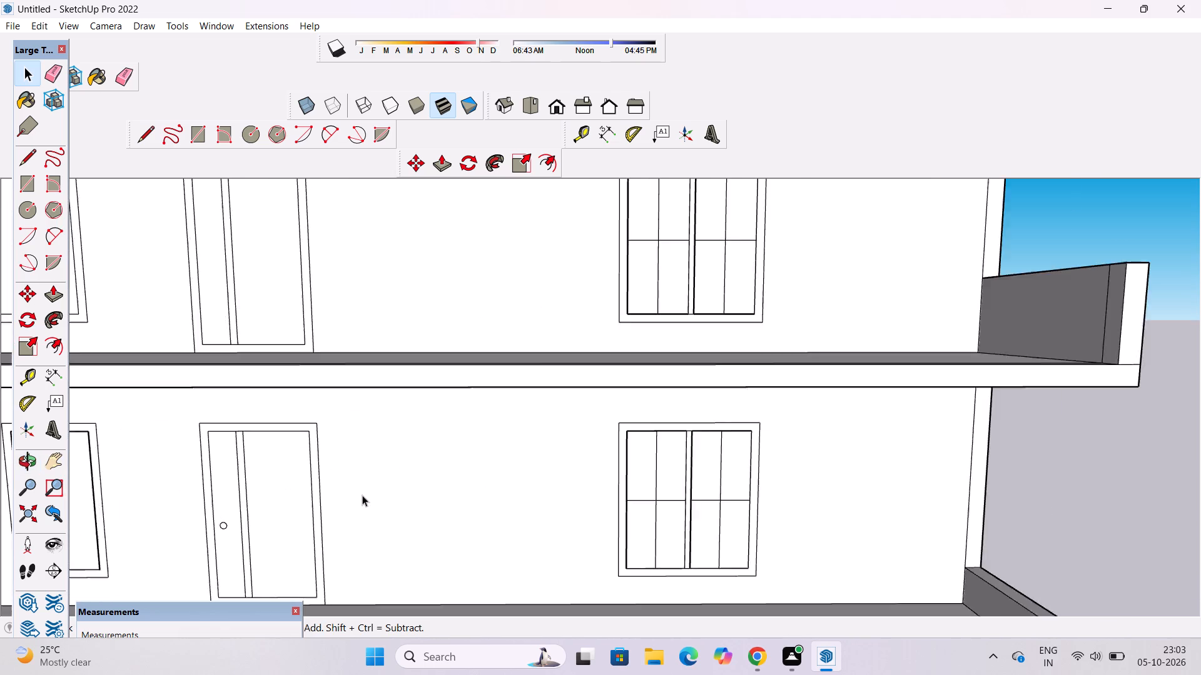
{"action": "scroll", "coordinate": [362, 495], "scroll_direction": "up", "scroll_amount": 1}
{"action": "scroll", "coordinate": [362, 495], "scroll_direction": "down", "scroll_amount": 5}
{"action": "scroll", "coordinate": [362, 495], "scroll_direction": "up", "scroll_amount": 3}
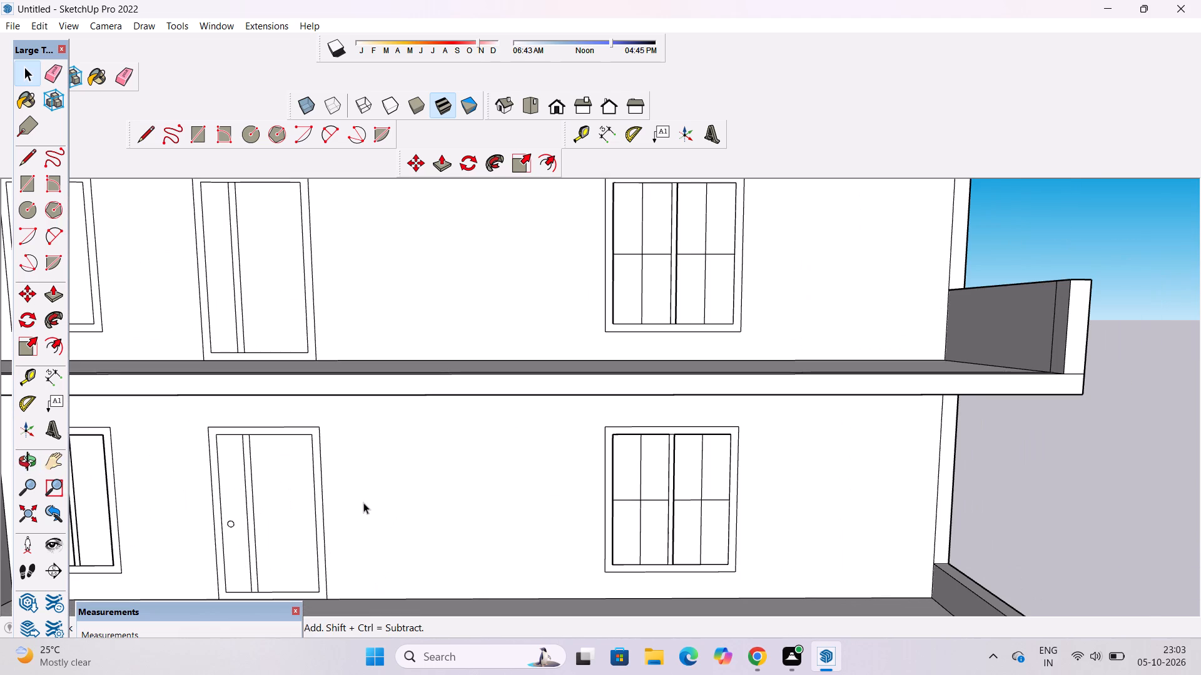
{"action": "double_click", "coordinate": [313, 432]}
{"action": "left_click", "coordinate": [1023, 488]}
{"action": "scroll", "coordinate": [290, 480], "scroll_direction": "up", "scroll_amount": 4}
{"action": "scroll", "coordinate": [333, 442], "scroll_direction": "down", "scroll_amount": 4, "text": "shift"}
{"action": "scroll", "coordinate": [340, 461], "scroll_direction": "up", "scroll_amount": 2, "text": "shift"}
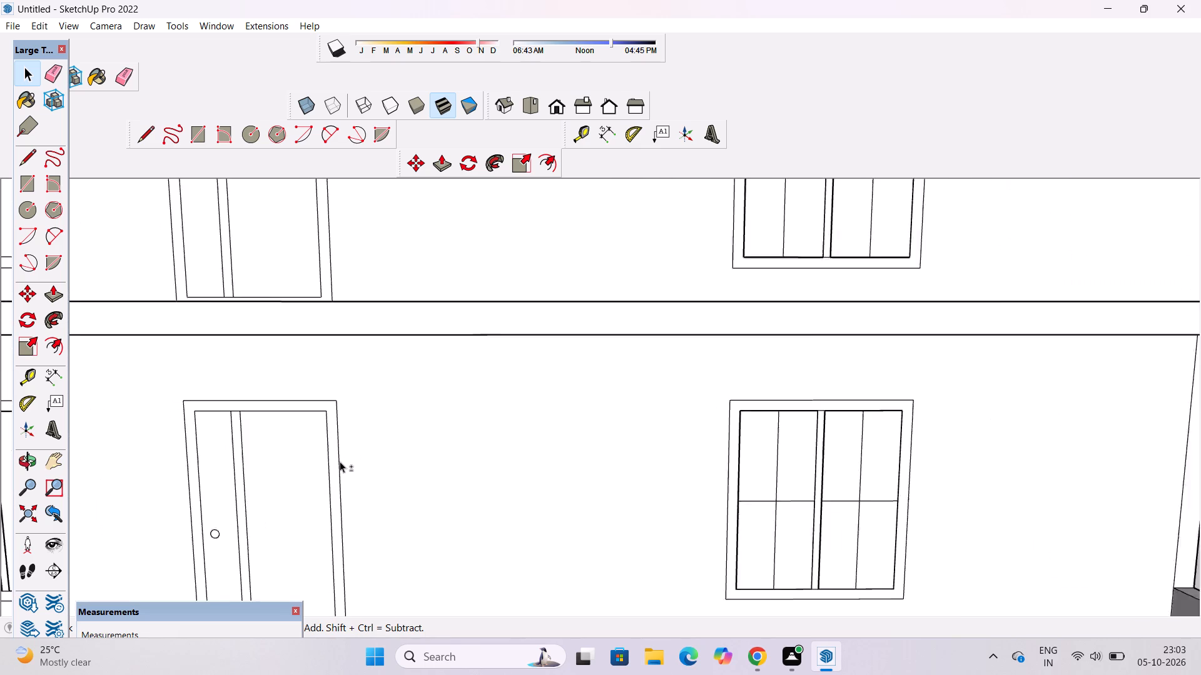
{"action": "scroll", "coordinate": [340, 461], "scroll_direction": "up", "scroll_amount": 2, "text": "shift"}
{"action": "left_click", "coordinate": [340, 454], "text": "shift"}
{"action": "left_click", "coordinate": [314, 394], "text": "shift"}
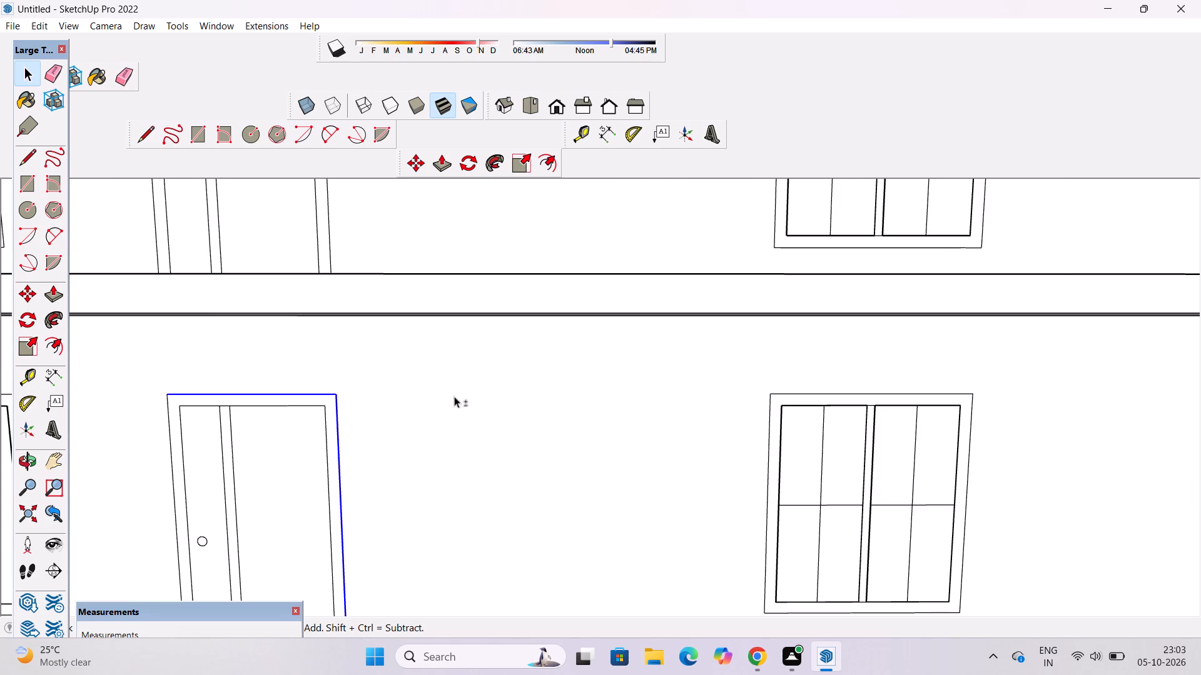
{"action": "scroll", "coordinate": [490, 404], "scroll_direction": "down", "scroll_amount": 4, "text": "shift"}
{"action": "scroll", "coordinate": [266, 444], "scroll_direction": "up", "scroll_amount": 4, "text": "shift"}
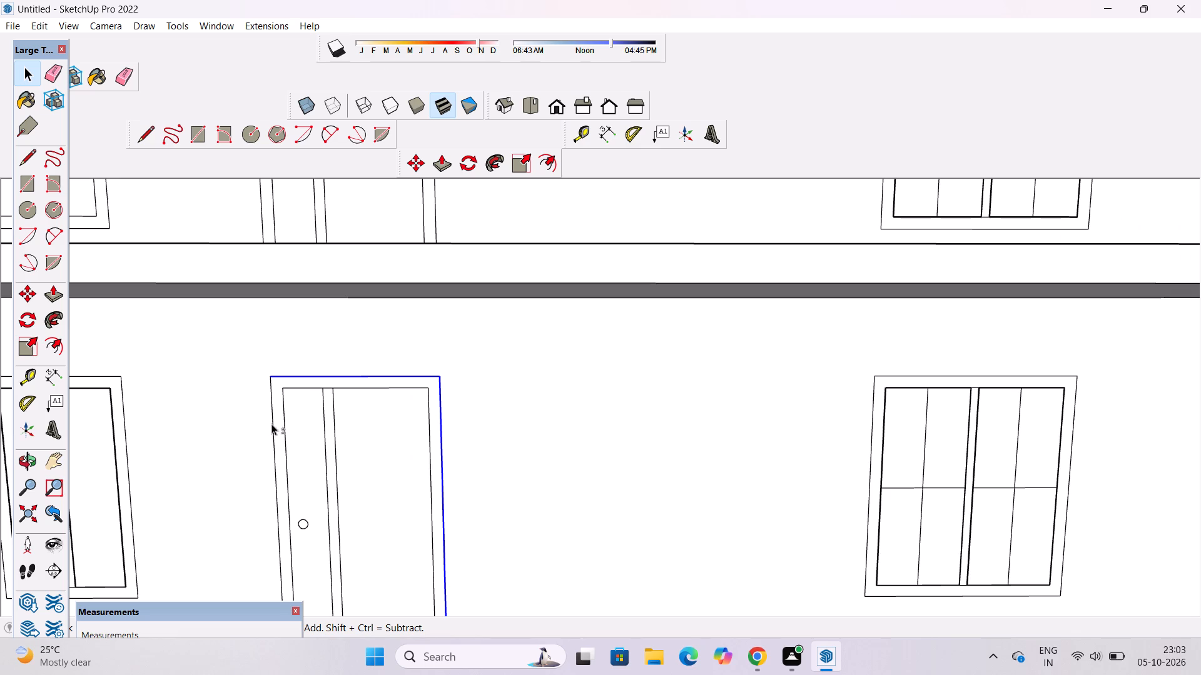
{"action": "left_click", "coordinate": [271, 424], "text": "shift"}
{"action": "scroll", "coordinate": [225, 429], "scroll_direction": "down", "scroll_amount": 6, "text": "shift"}
{"action": "scroll", "coordinate": [317, 559], "scroll_direction": "up", "scroll_amount": 11, "text": "shift"}
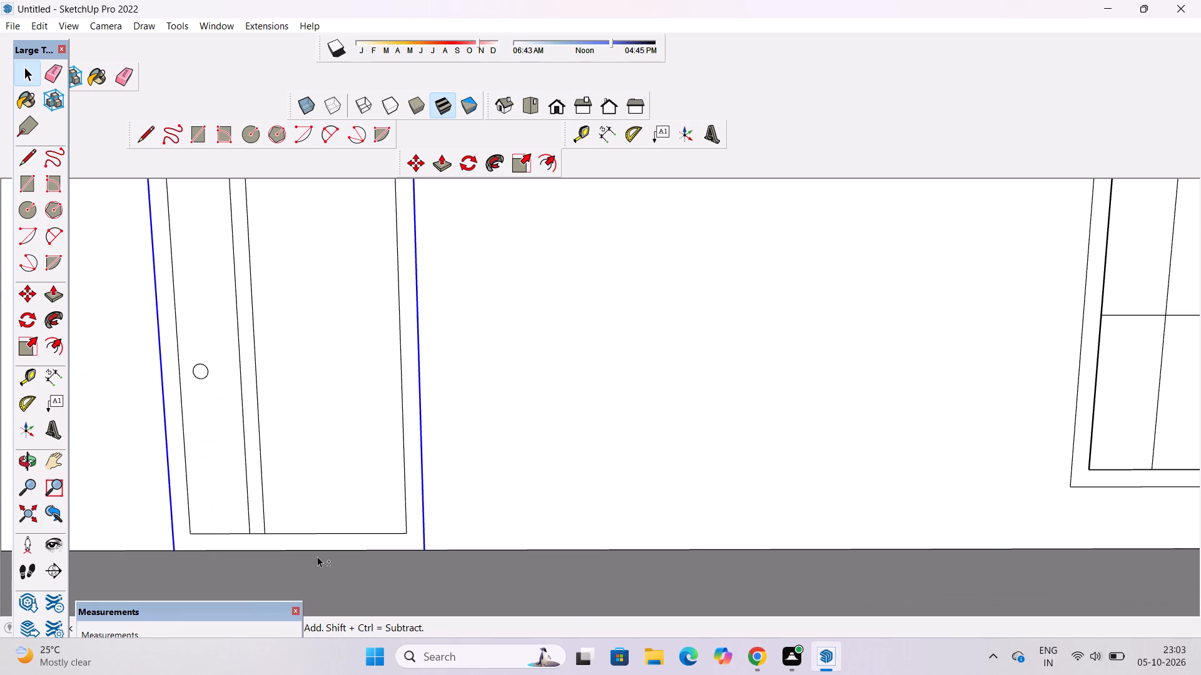
{"action": "left_click", "coordinate": [317, 551], "text": "shift"}
{"action": "scroll", "coordinate": [194, 531], "scroll_direction": "down", "scroll_amount": 12, "text": "shift"}
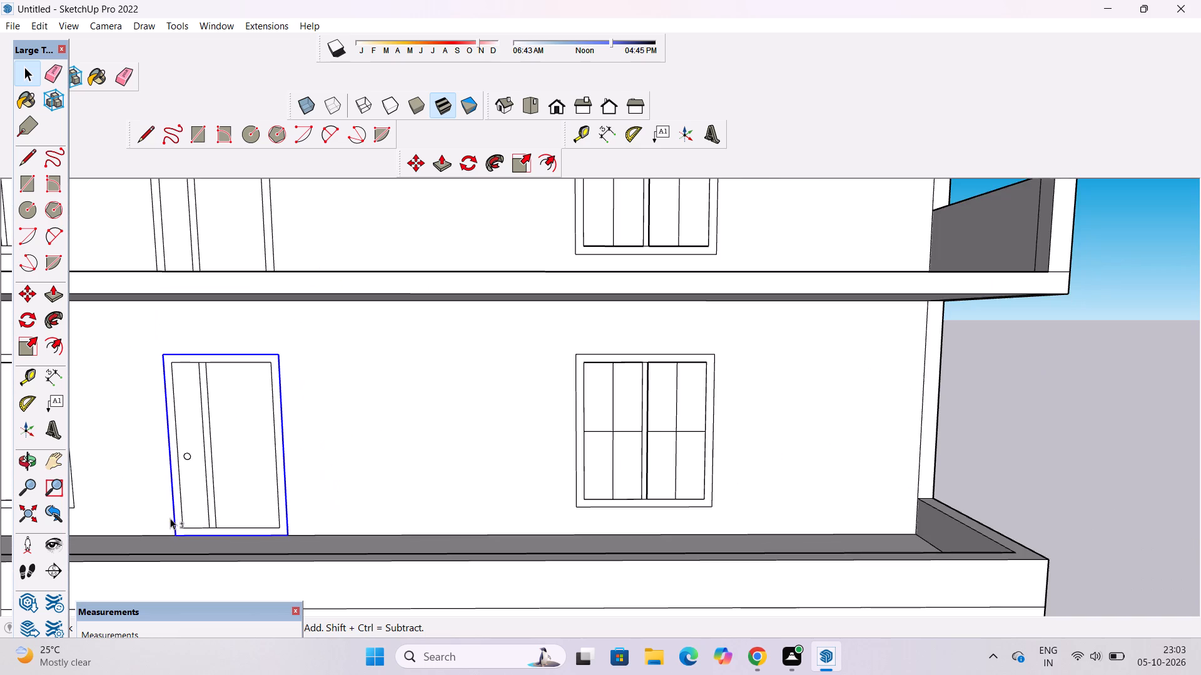
{"action": "scroll", "coordinate": [170, 518], "scroll_direction": "down", "scroll_amount": 3, "text": "shift"}
{"action": "key", "text": "m"}
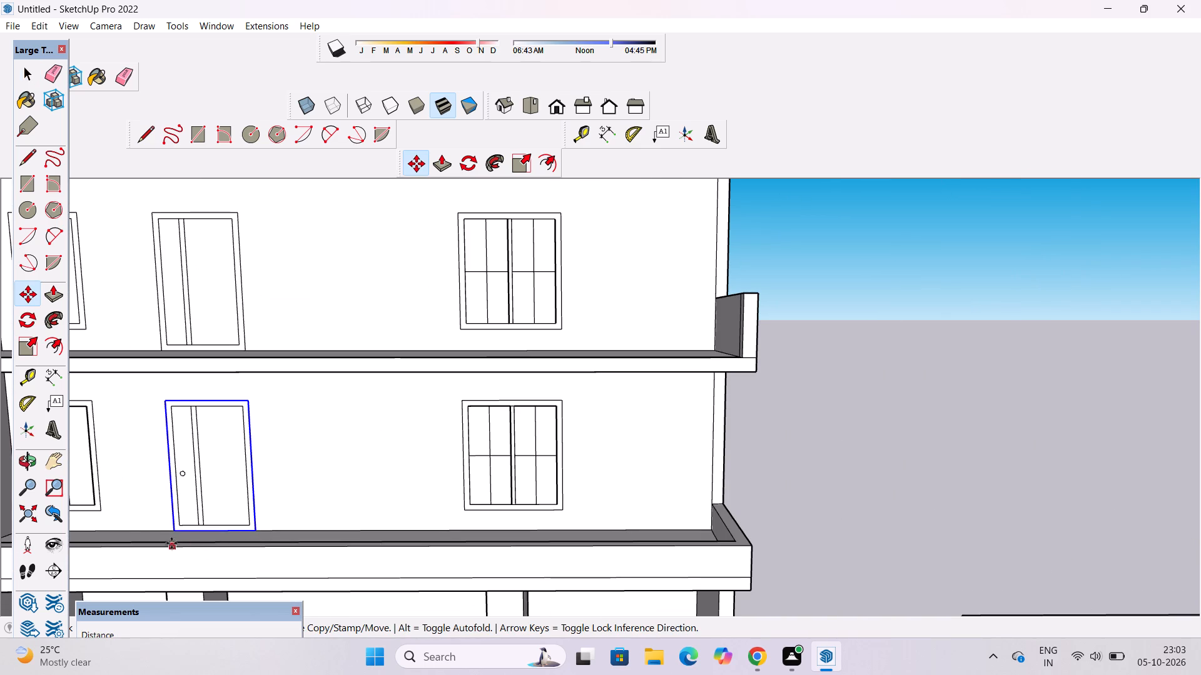
{"action": "left_click", "coordinate": [171, 529]}
{"action": "scroll", "coordinate": [218, 529], "scroll_direction": "down", "scroll_amount": 2}
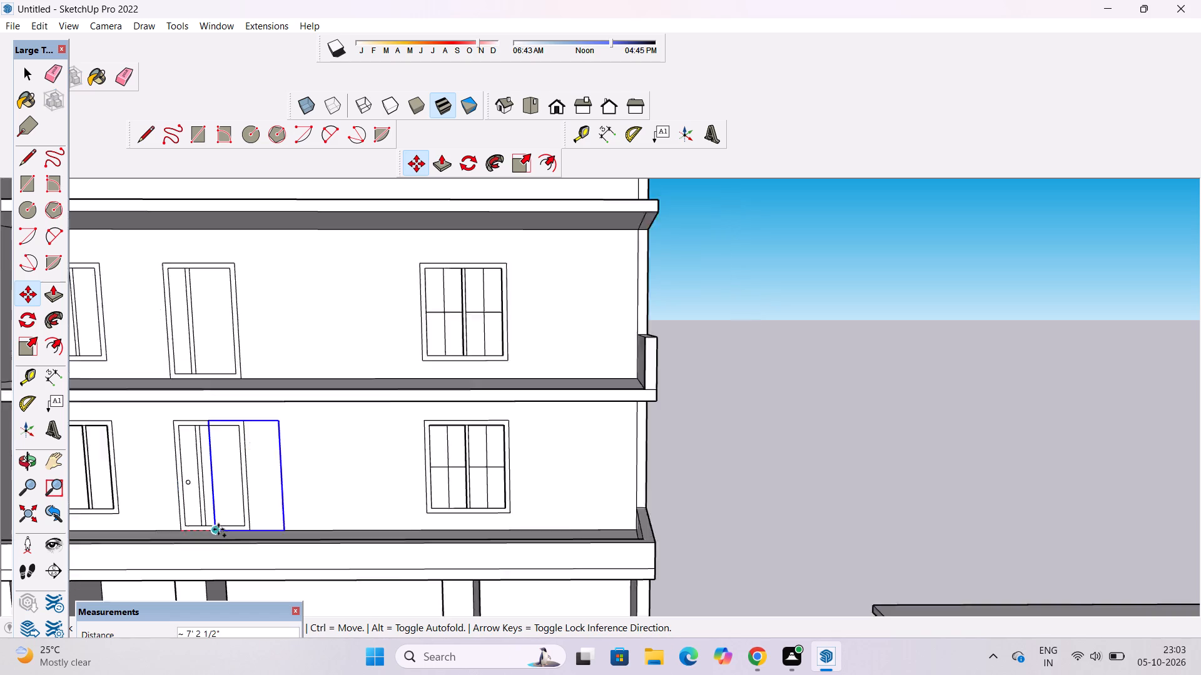
{"action": "scroll", "coordinate": [218, 529], "scroll_direction": "down", "scroll_amount": 8}
{"action": "scroll", "coordinate": [310, 529], "scroll_direction": "up", "scroll_amount": 6}
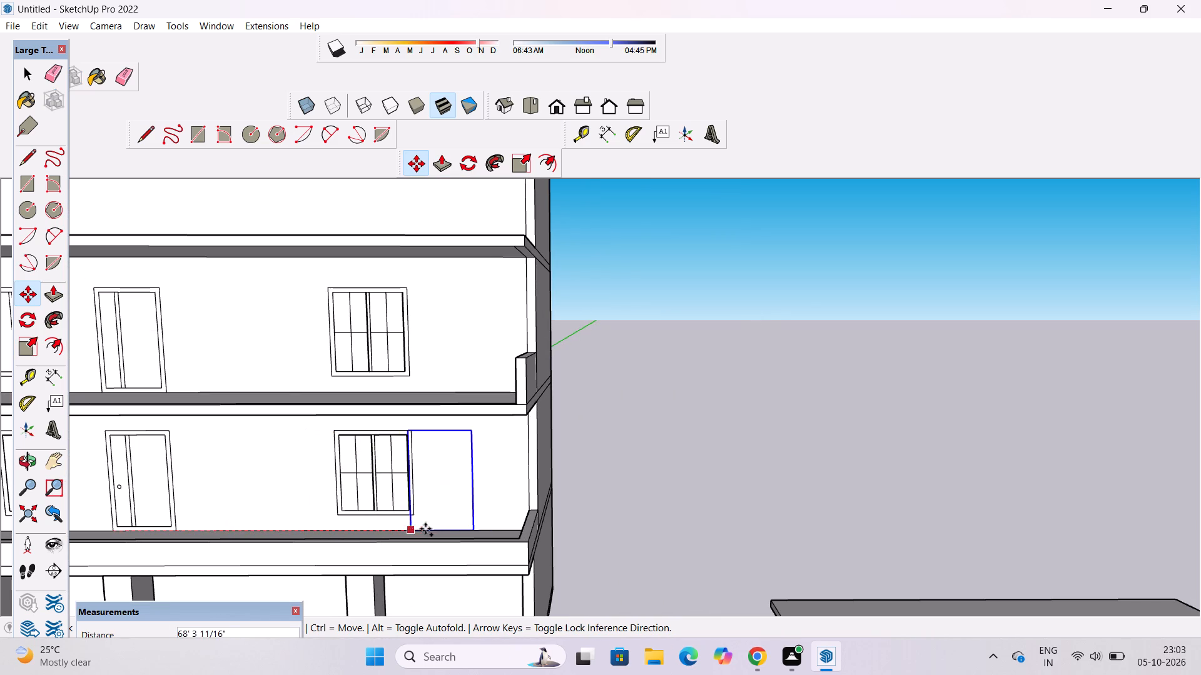
{"action": "scroll", "coordinate": [431, 529], "scroll_direction": "up", "scroll_amount": 2}
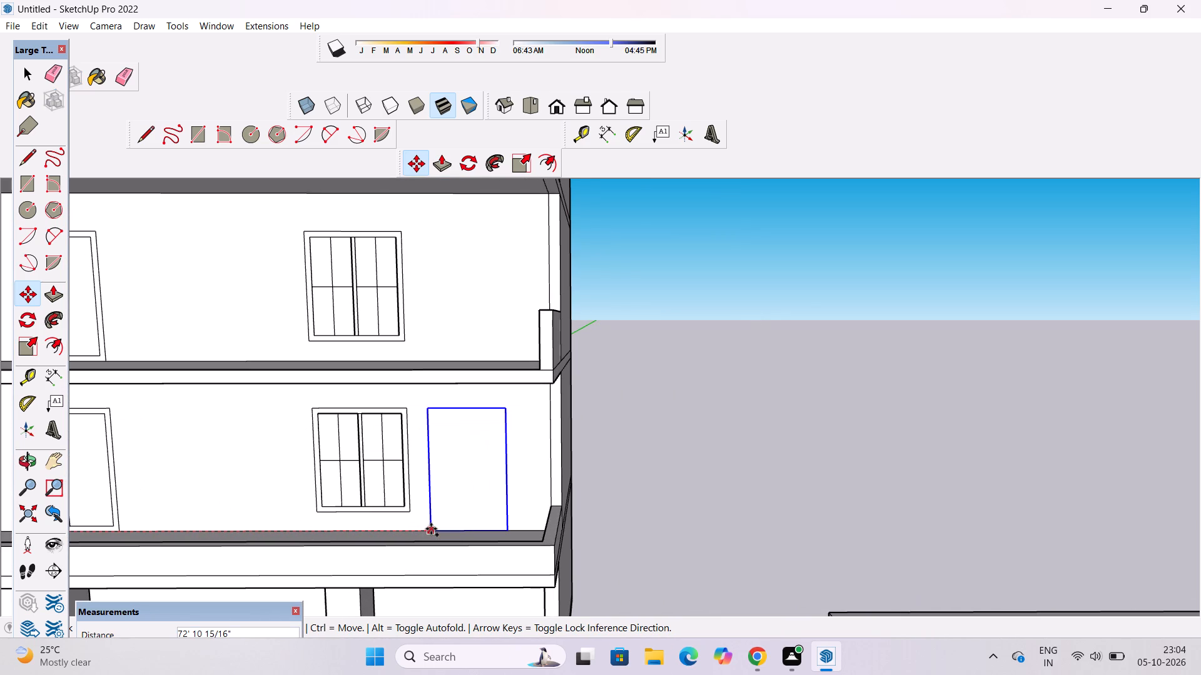
{"action": "scroll", "coordinate": [442, 527], "scroll_direction": "up", "scroll_amount": 2}
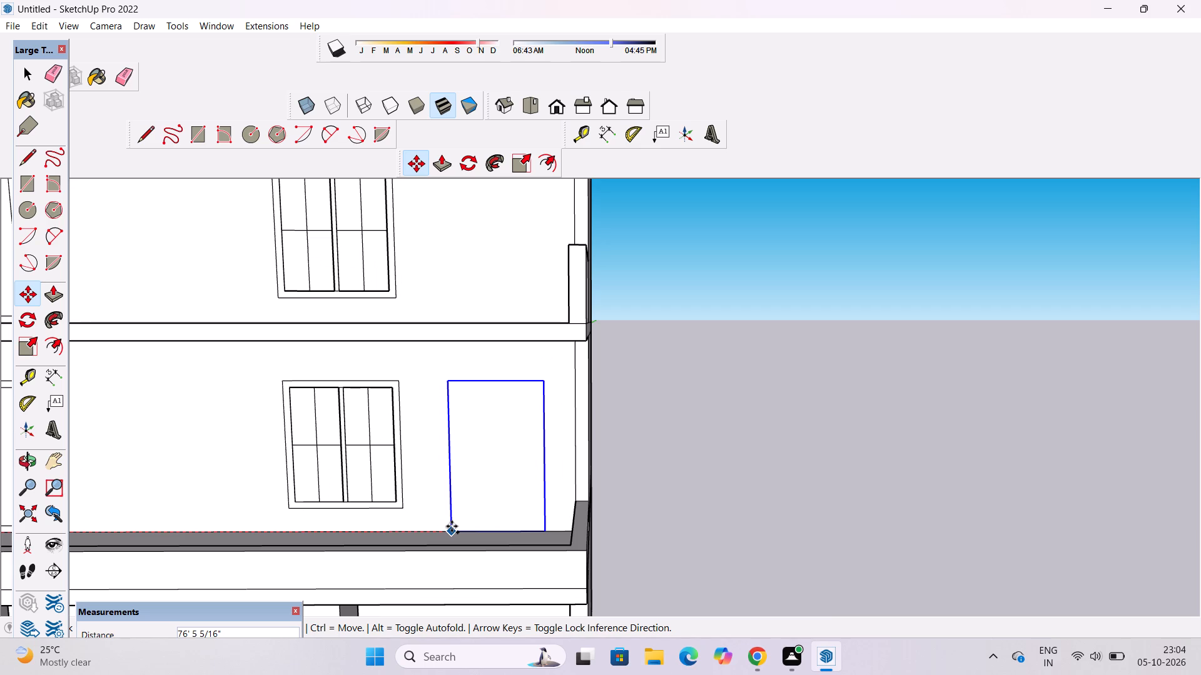
{"action": "left_click", "coordinate": [452, 526]}
{"action": "left_click", "coordinate": [452, 531]}
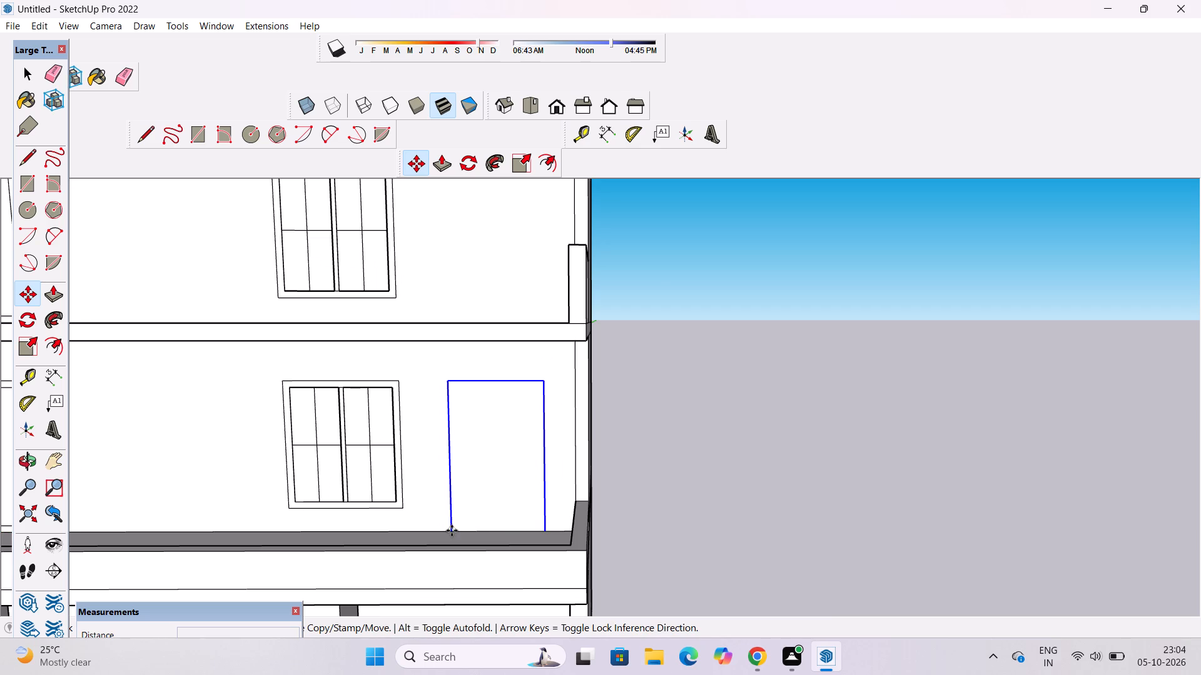
Copy the new door outline 32' straight up to the wall beside the four-column window on the next floor.
{"action": "scroll", "coordinate": [452, 511], "scroll_direction": "down", "scroll_amount": 4}
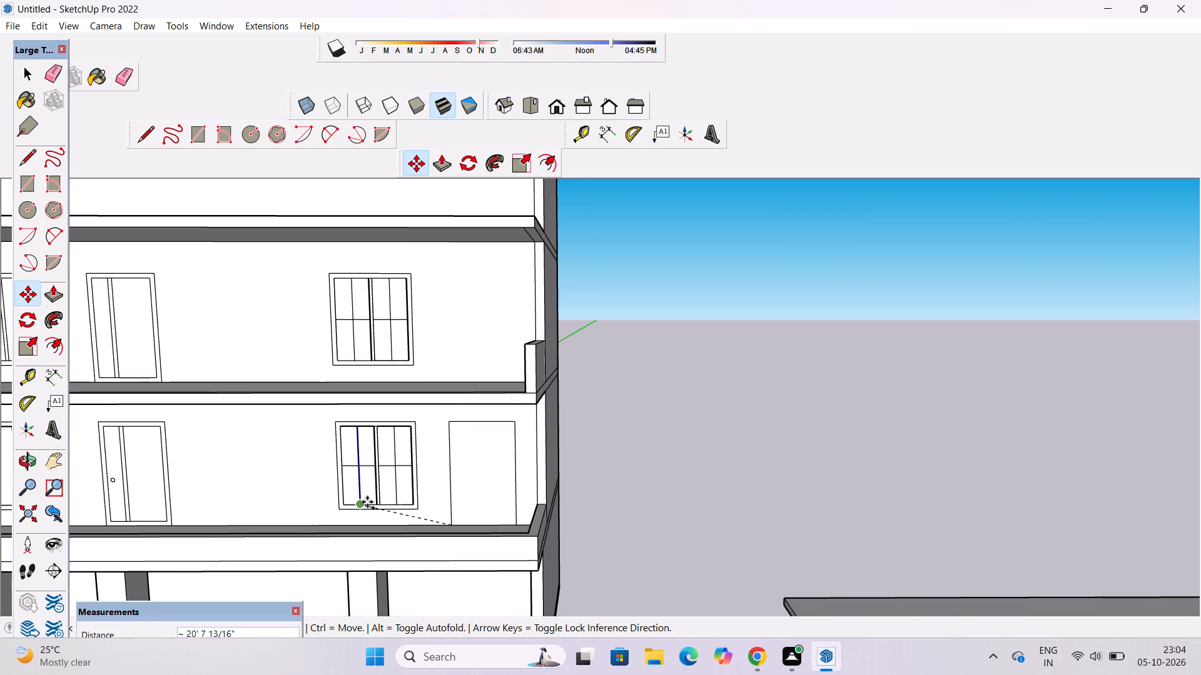
{"action": "scroll", "coordinate": [400, 503], "scroll_direction": "down", "scroll_amount": 3}
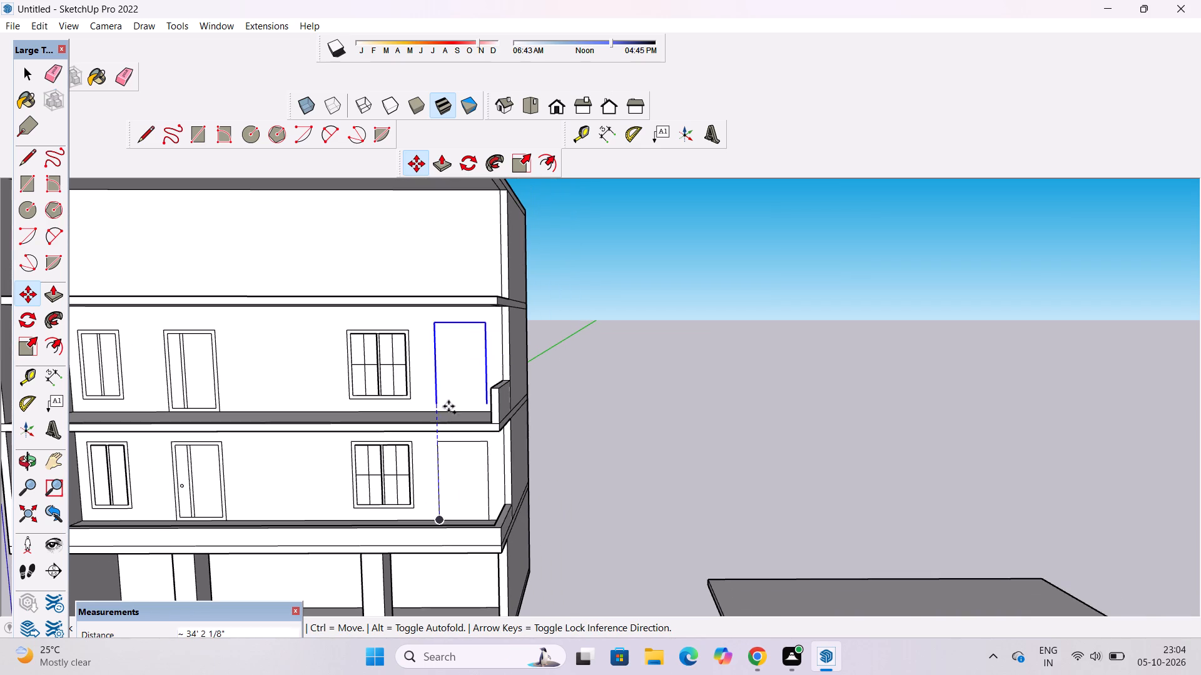
{"action": "scroll", "coordinate": [442, 411], "scroll_direction": "up", "scroll_amount": 5}
{"action": "left_click", "coordinate": [437, 412]}
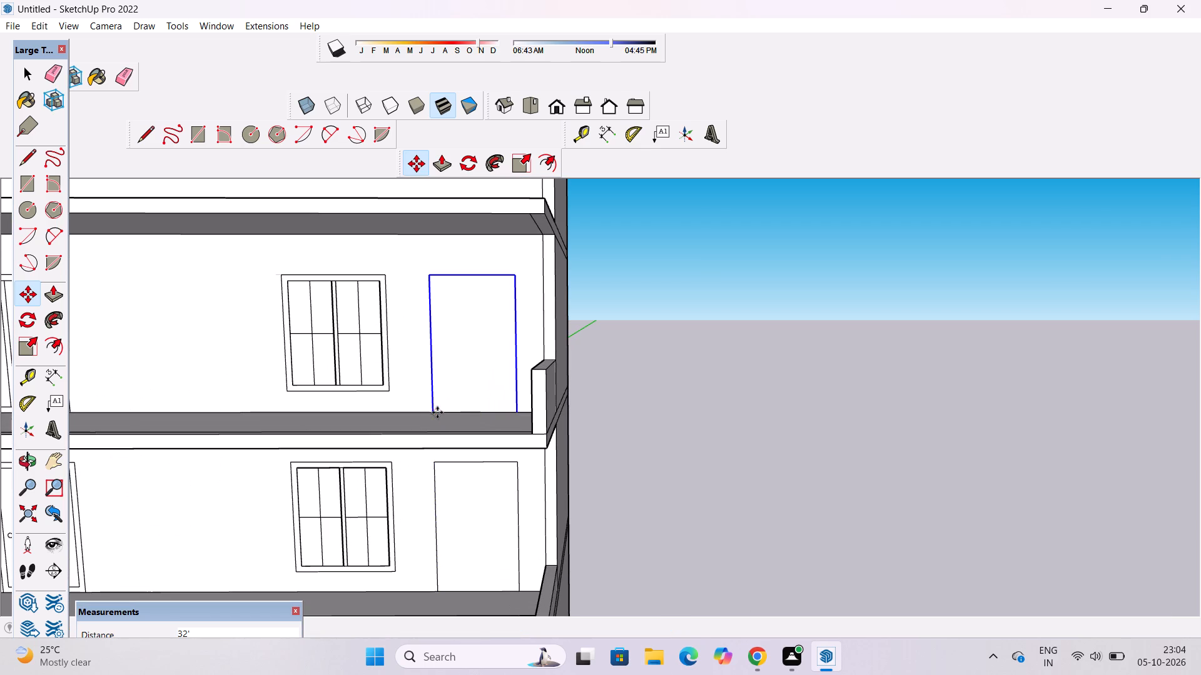
{"action": "key", "text": "space"}
{"action": "key", "text": "o"}
{"action": "scroll", "coordinate": [557, 405], "scroll_direction": "down", "scroll_amount": 7}
{"action": "left_click_drag", "start_coordinate": [556, 409], "coordinate": [660, 406]}
{"action": "left_click_drag", "start_coordinate": [620, 424], "coordinate": [595, 431], "text": "shift"}
{"action": "key", "text": "space"}
{"action": "left_click", "coordinate": [843, 383]}
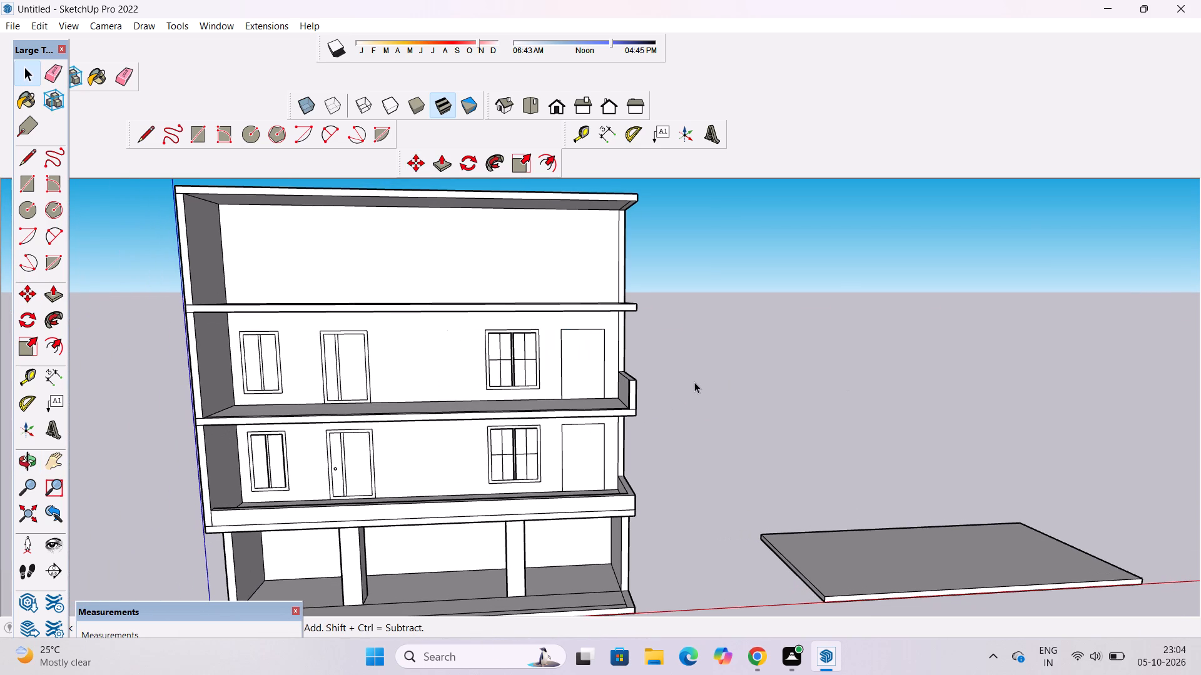
Offset the outlines of both new doors beside the four-column windows 1' inward to form their frames.
{"action": "type", "text": "of"}
{"action": "scroll", "coordinate": [589, 388], "scroll_direction": "down", "scroll_amount": 3}
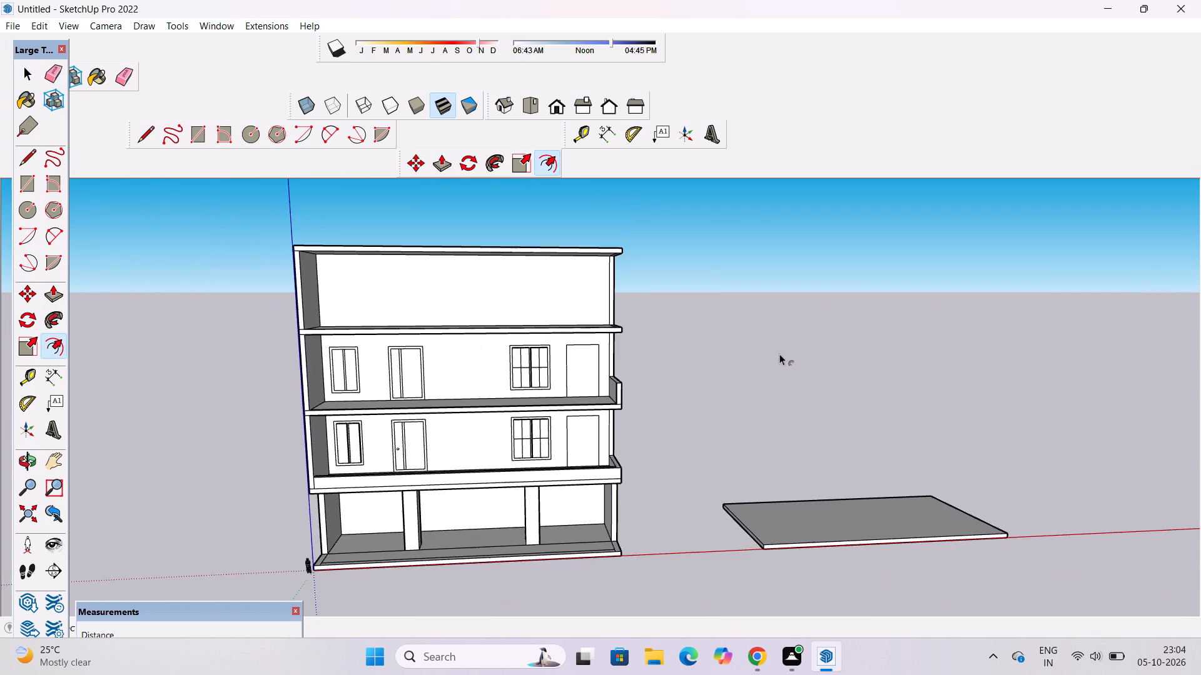
{"action": "scroll", "coordinate": [779, 354], "scroll_direction": "up", "scroll_amount": 2}
{"action": "scroll", "coordinate": [569, 441], "scroll_direction": "up", "scroll_amount": 4}
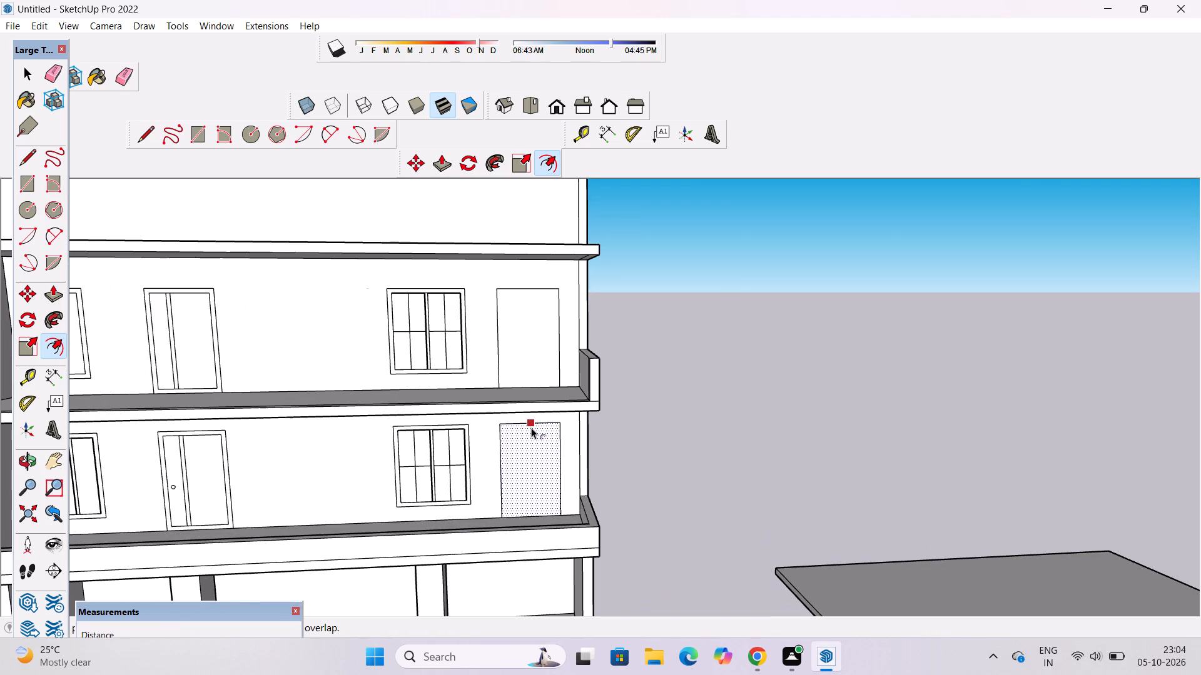
{"action": "left_click", "coordinate": [531, 427]}
{"action": "type", "text": "1'"}
{"action": "key", "text": "Return"}
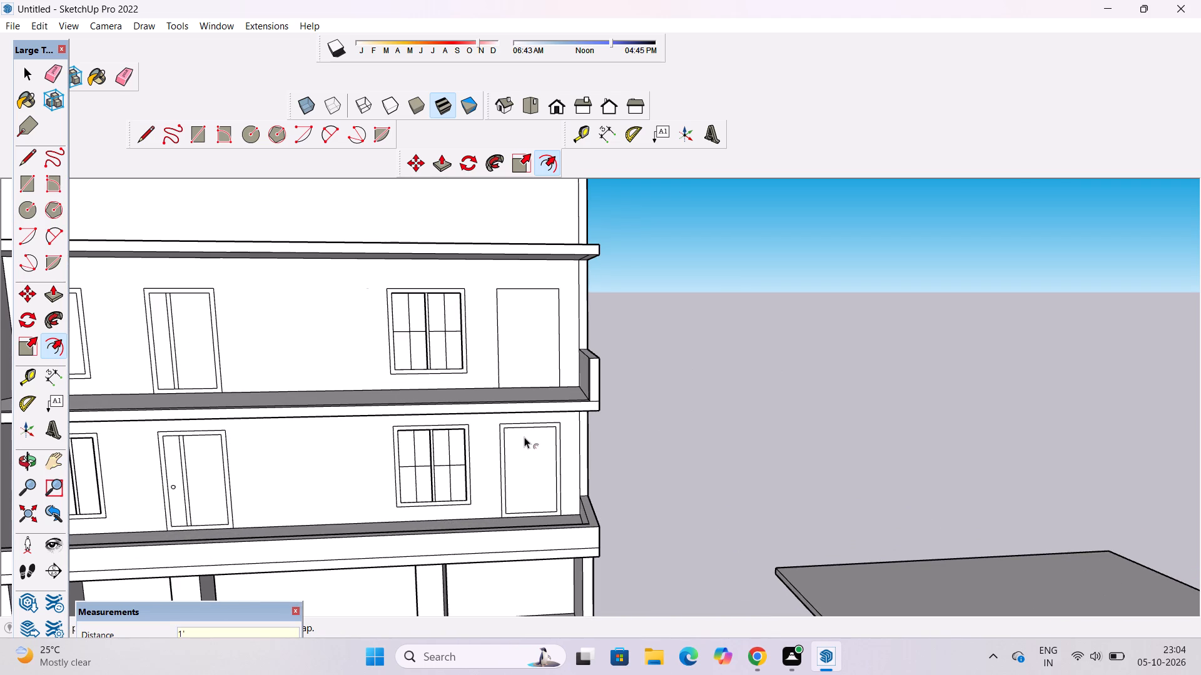
{"action": "left_click", "coordinate": [532, 296]}
{"action": "type", "text": "1'"}
{"action": "key", "text": "Return"}
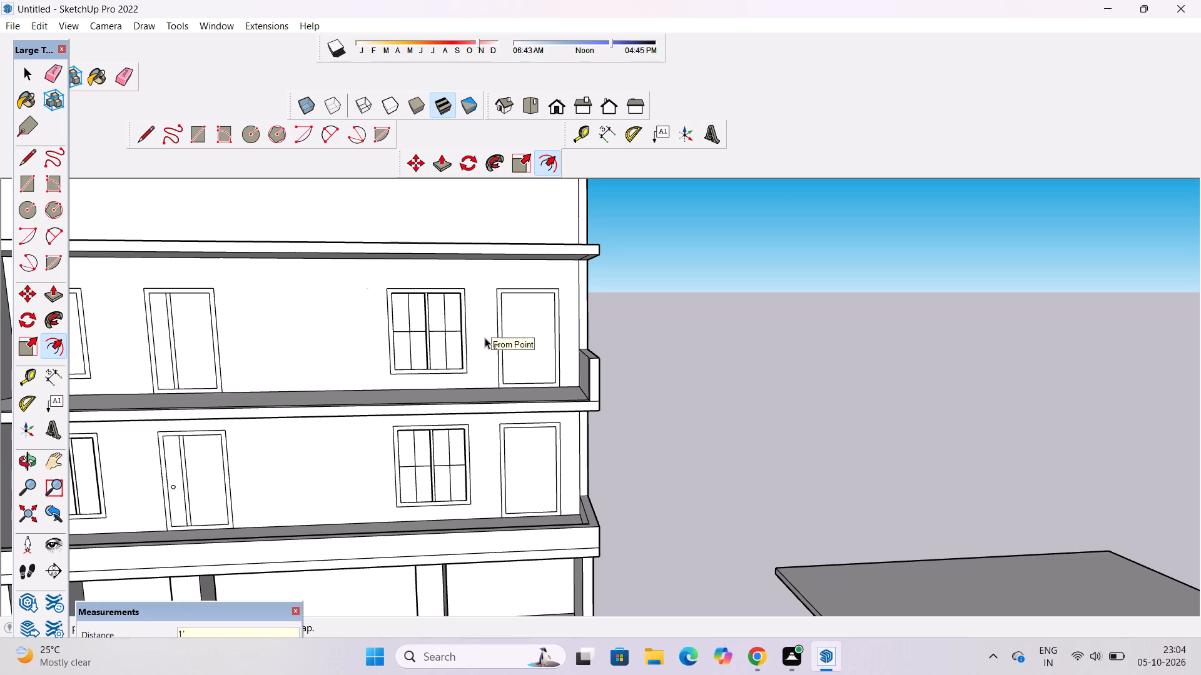
Examine the new framed doors, the floor edges and the parapets of the building from the front, side and above.
{"action": "key", "text": "space"}
{"action": "type", "text": "o"}
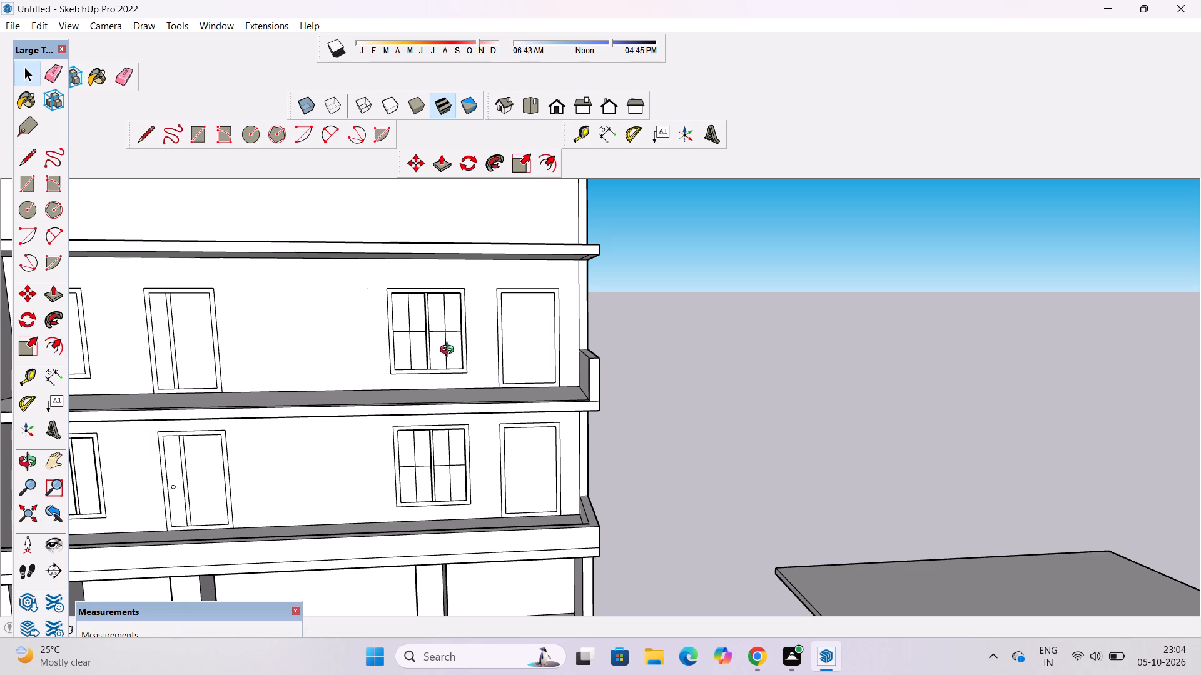
{"action": "scroll", "coordinate": [456, 351], "scroll_direction": "down", "scroll_amount": 4}
{"action": "left_click_drag", "start_coordinate": [501, 395], "coordinate": [456, 356]}
{"action": "scroll", "coordinate": [453, 346], "scroll_direction": "up", "scroll_amount": 7}
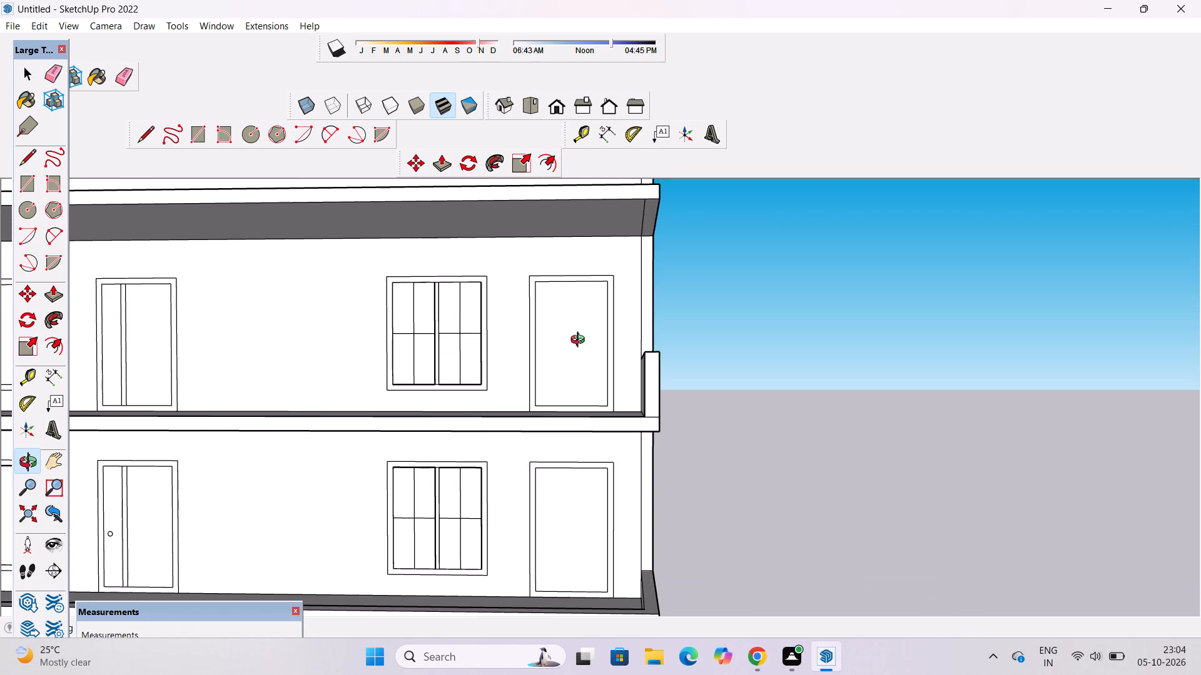
{"action": "left_click_drag", "start_coordinate": [580, 341], "coordinate": [664, 459]}
{"action": "scroll", "coordinate": [805, 312], "scroll_direction": "down", "scroll_amount": 4}
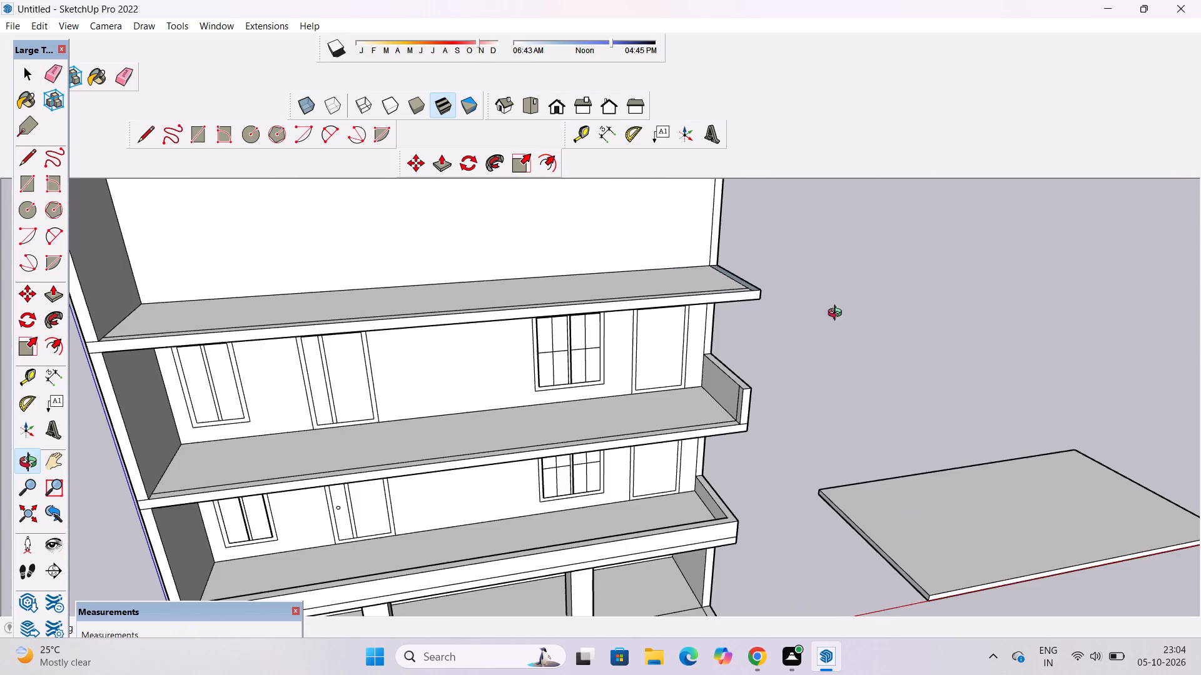
{"action": "left_click_drag", "start_coordinate": [1012, 342], "coordinate": [877, 399]}
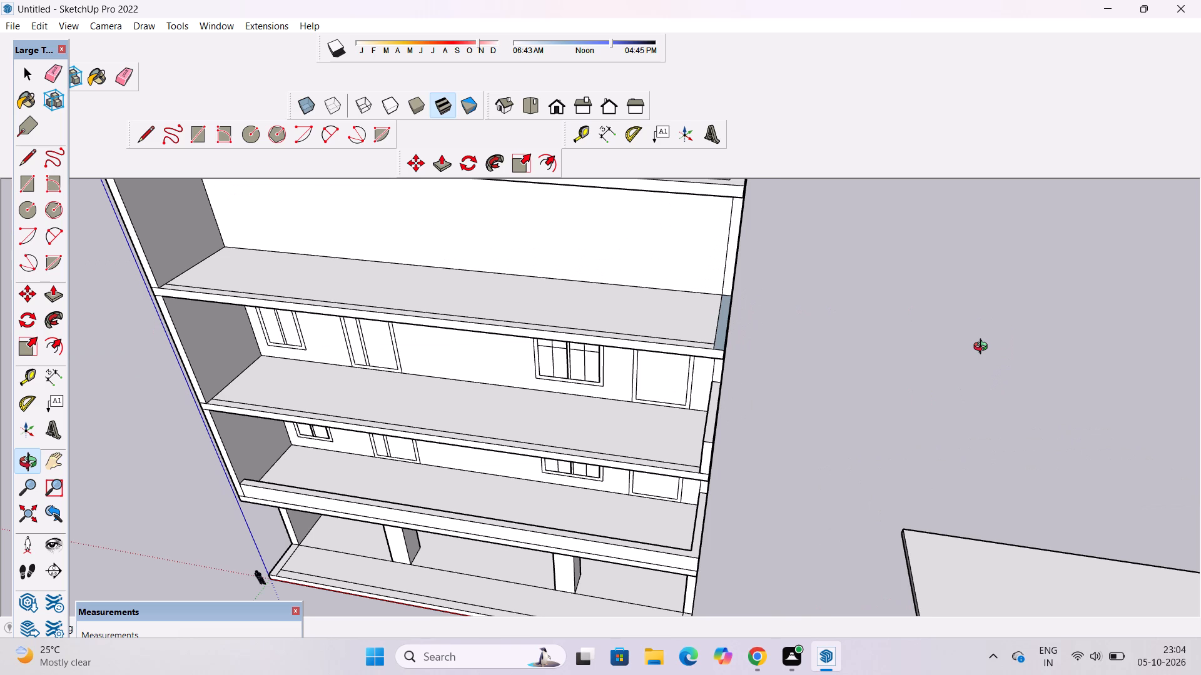
{"action": "scroll", "coordinate": [254, 96], "scroll_direction": "down", "scroll_amount": 4}
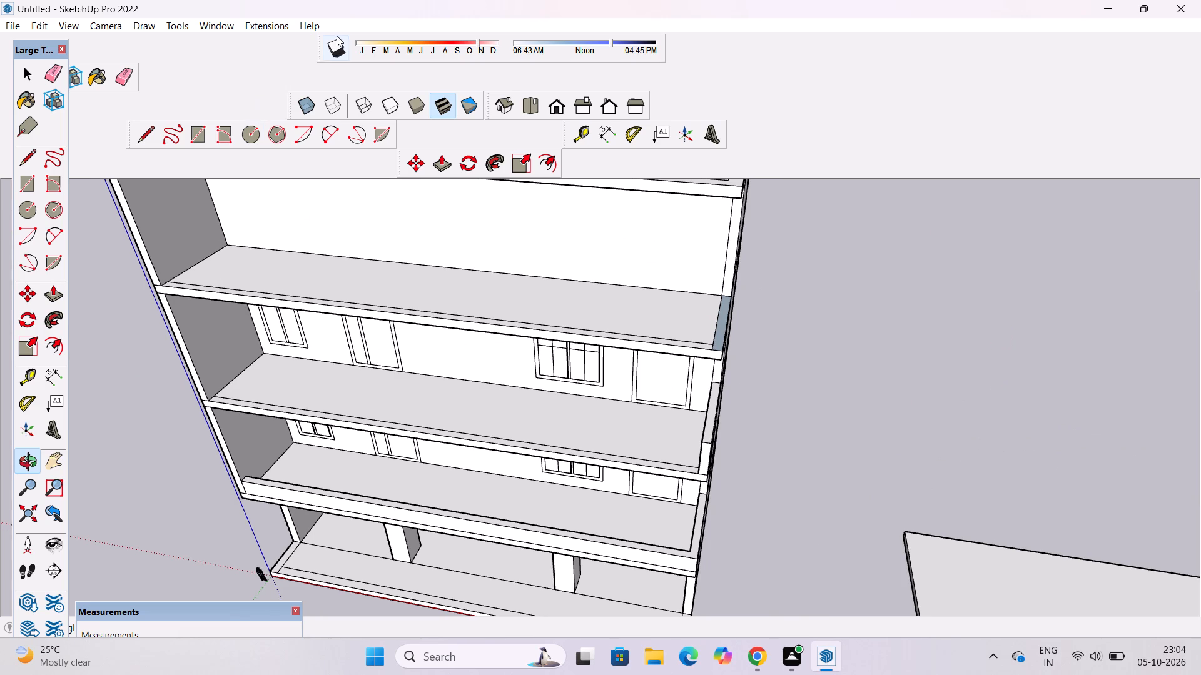
{"action": "scroll", "coordinate": [337, 36], "scroll_direction": "down", "scroll_amount": 7}
{"action": "scroll", "coordinate": [701, 352], "scroll_direction": "down", "scroll_amount": 3}
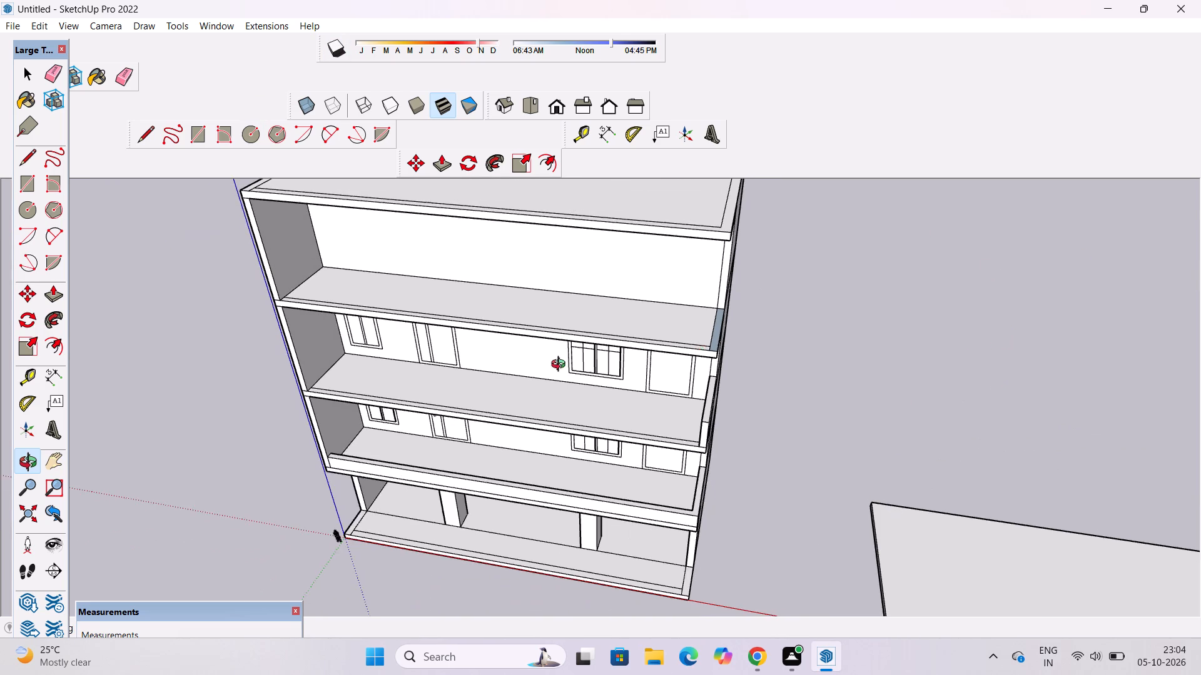
{"action": "left_click_drag", "start_coordinate": [564, 366], "coordinate": [631, 364]}
{"action": "left_click_drag", "start_coordinate": [634, 360], "coordinate": [626, 374], "text": "shift"}
{"action": "scroll", "coordinate": [643, 356], "scroll_direction": "down", "scroll_amount": 5}
{"action": "left_click_drag", "start_coordinate": [968, 292], "coordinate": [671, 326]}
{"action": "left_click_drag", "start_coordinate": [612, 400], "coordinate": [613, 360]}
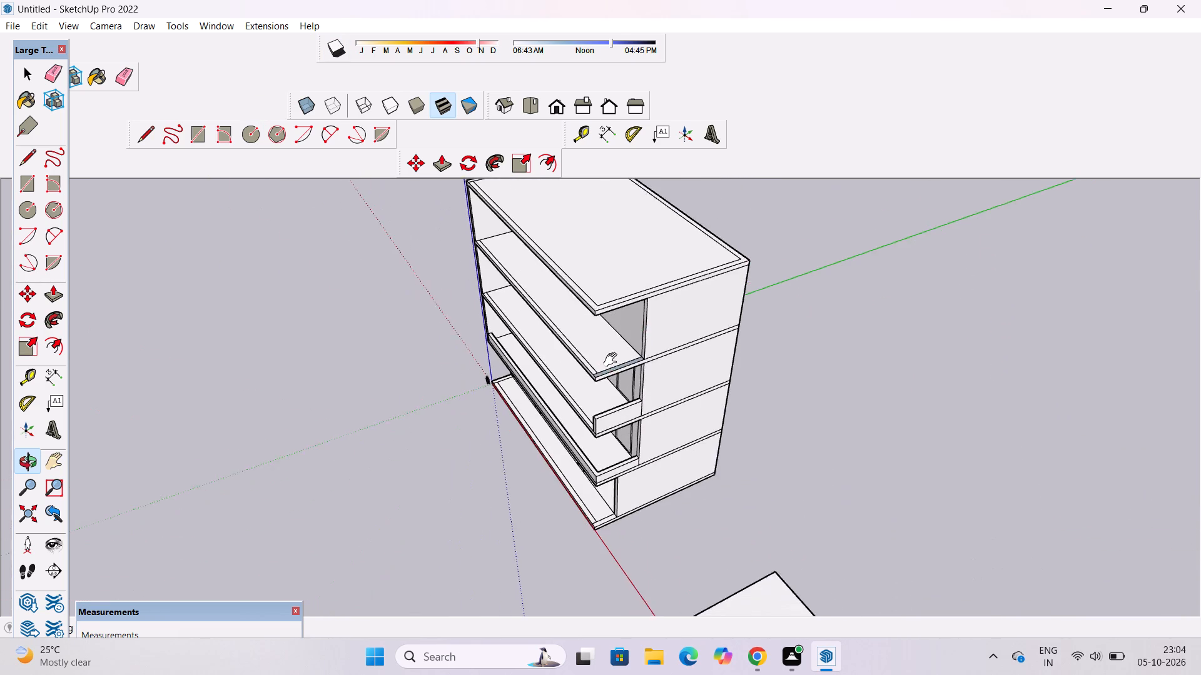
{"action": "left_click_drag", "start_coordinate": [613, 360], "coordinate": [616, 334]}
{"action": "left_click_drag", "start_coordinate": [624, 348], "coordinate": [714, 392]}
{"action": "scroll", "coordinate": [635, 356], "scroll_direction": "up", "scroll_amount": 1}
{"action": "left_click_drag", "start_coordinate": [613, 356], "coordinate": [680, 377]}
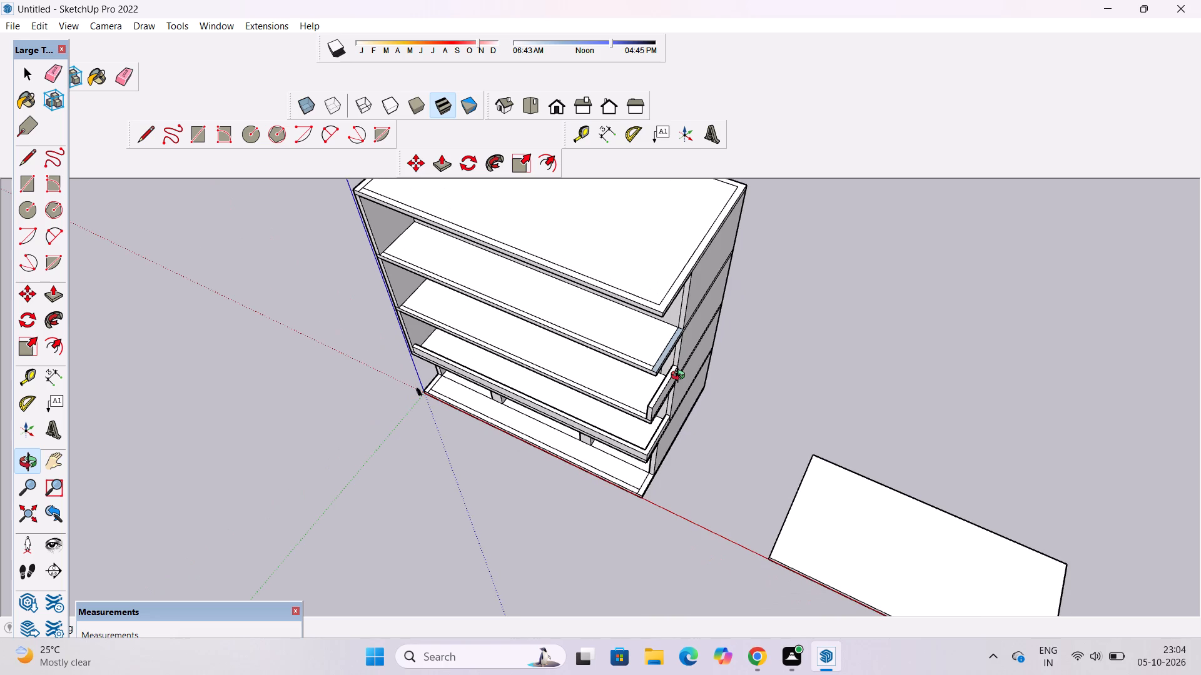
{"action": "left_click_drag", "start_coordinate": [639, 372], "coordinate": [722, 380]}
{"action": "scroll", "coordinate": [717, 361], "scroll_direction": "down", "scroll_amount": 2}
{"action": "left_click_drag", "start_coordinate": [637, 425], "coordinate": [676, 319]}
{"action": "left_click_drag", "start_coordinate": [674, 324], "coordinate": [682, 339], "text": "shift"}
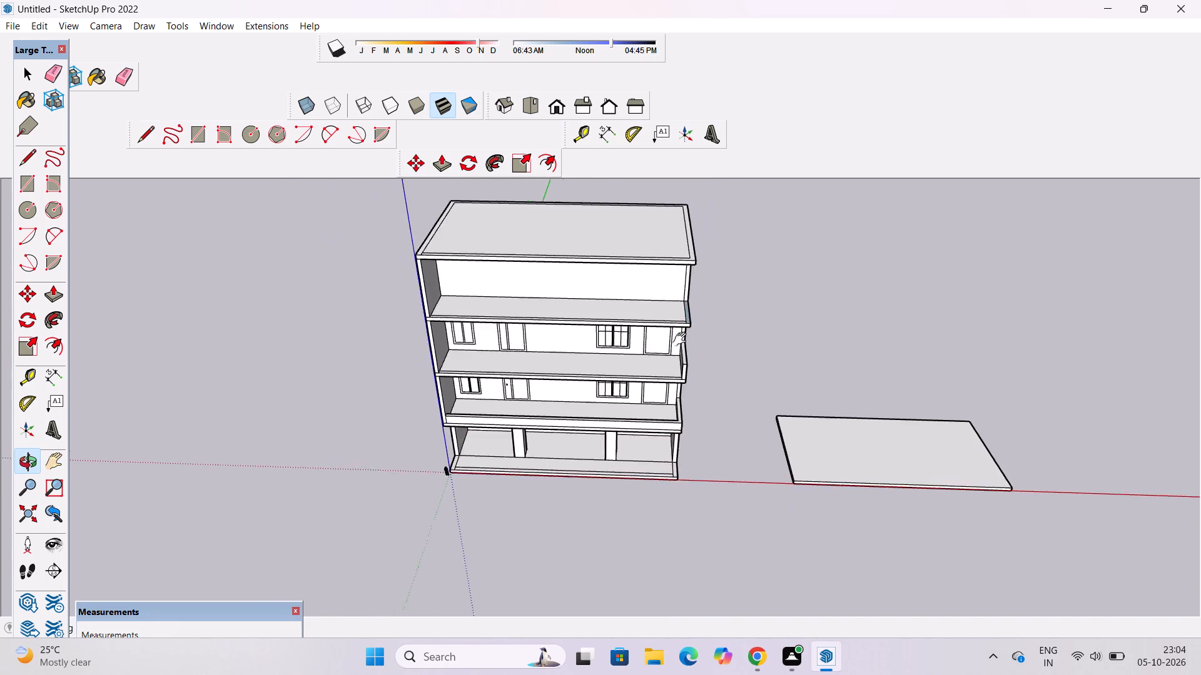
{"action": "left_click_drag", "start_coordinate": [682, 339], "coordinate": [721, 382], "text": "shift"}
{"action": "left_click_drag", "start_coordinate": [721, 381], "coordinate": [721, 350]}
{"action": "scroll", "coordinate": [716, 359], "scroll_direction": "up", "scroll_amount": 1}
{"action": "left_click_drag", "start_coordinate": [716, 360], "coordinate": [746, 385], "text": "shift"}
{"action": "left_click_drag", "start_coordinate": [746, 386], "coordinate": [721, 401]}
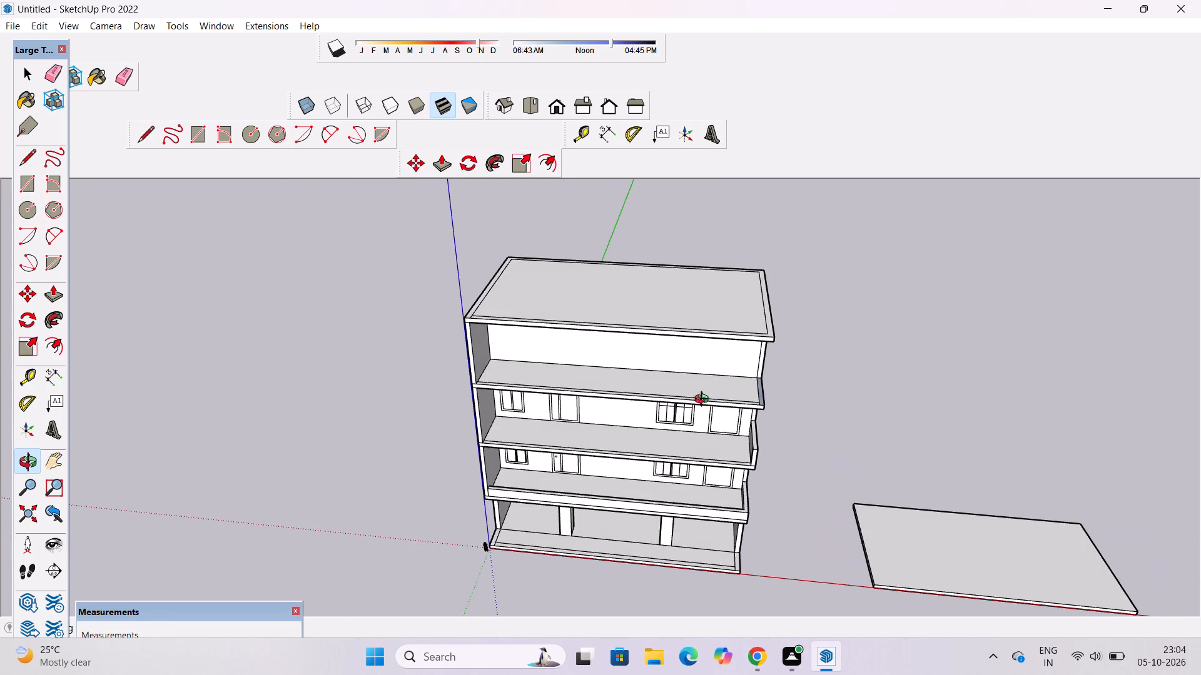
{"action": "scroll", "coordinate": [693, 401], "scroll_direction": "down", "scroll_amount": 2}
{"action": "left_click_drag", "start_coordinate": [692, 401], "coordinate": [680, 472]}
{"action": "scroll", "coordinate": [633, 454], "scroll_direction": "up", "scroll_amount": 3}
{"action": "left_click_drag", "start_coordinate": [550, 447], "coordinate": [618, 497]}
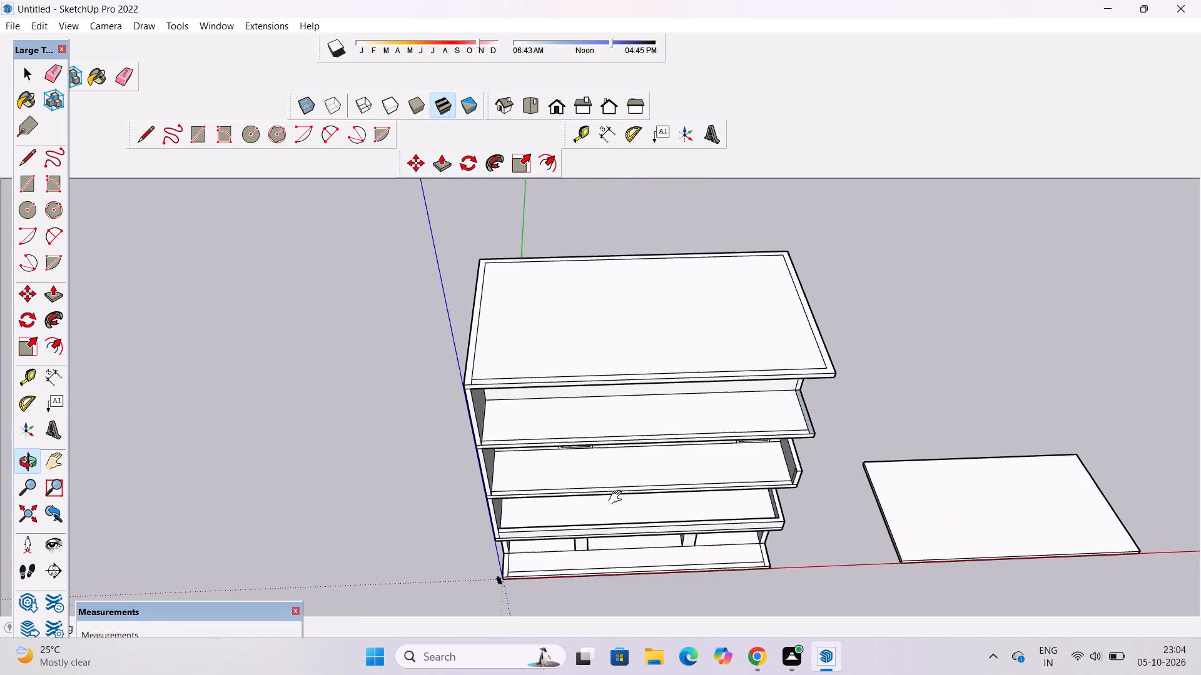
{"action": "left_click_drag", "start_coordinate": [618, 497], "coordinate": [464, 469]}
{"action": "scroll", "coordinate": [565, 434], "scroll_direction": "up", "scroll_amount": 3}
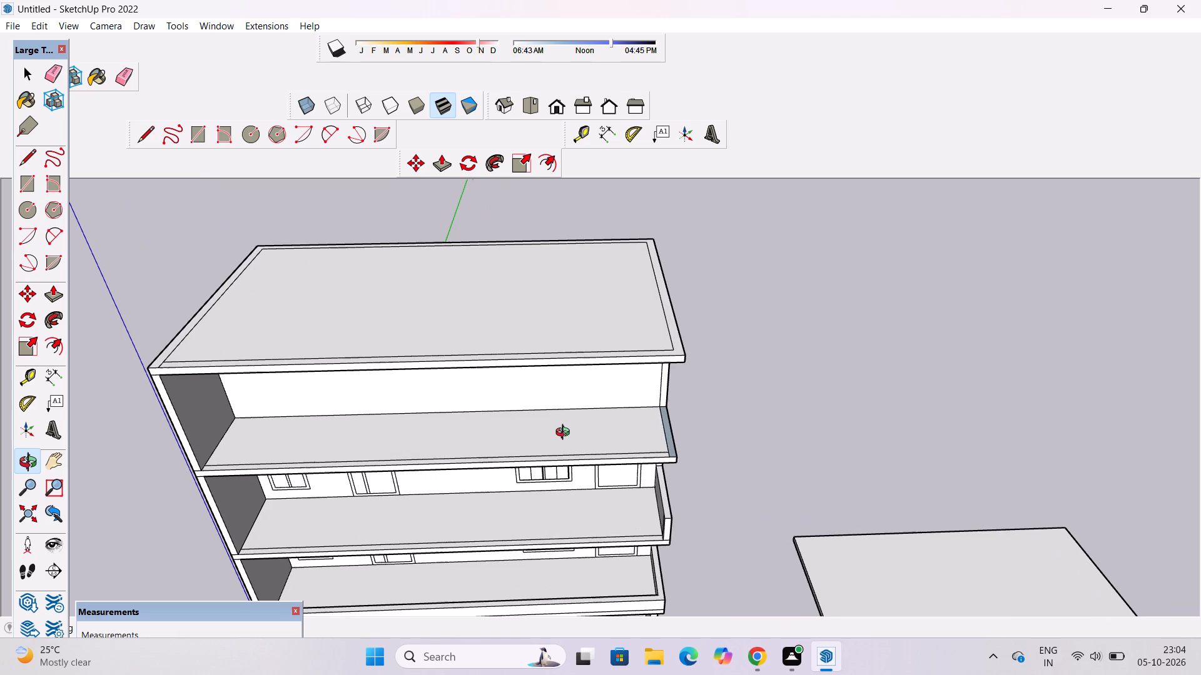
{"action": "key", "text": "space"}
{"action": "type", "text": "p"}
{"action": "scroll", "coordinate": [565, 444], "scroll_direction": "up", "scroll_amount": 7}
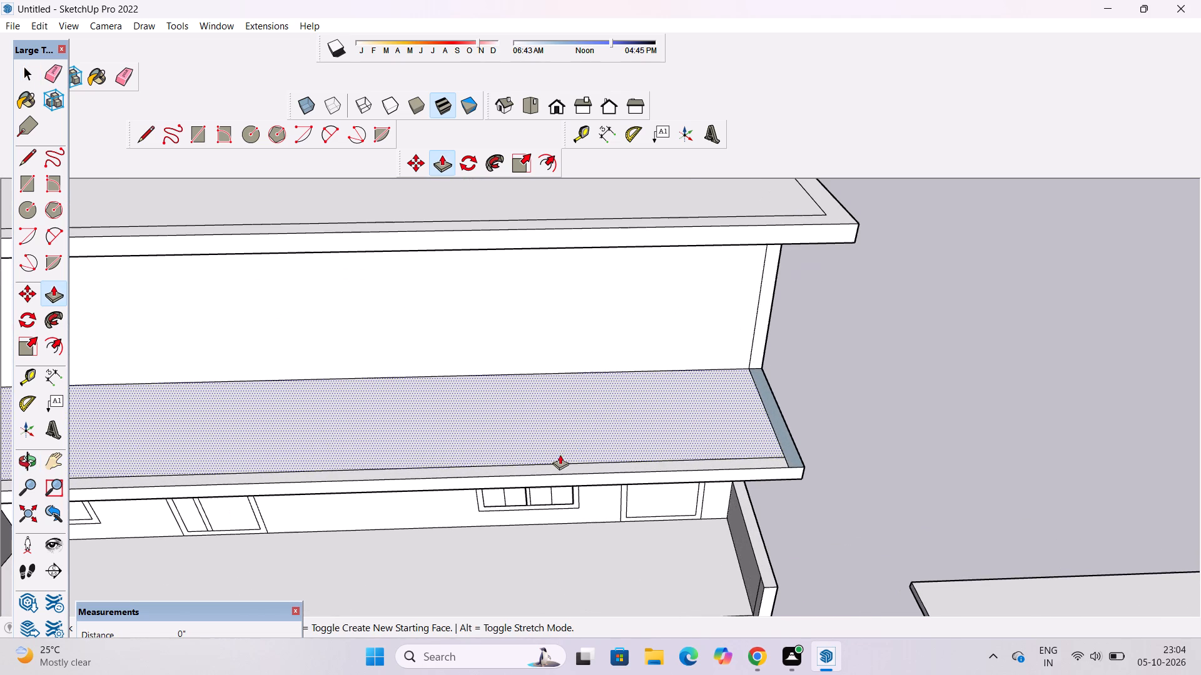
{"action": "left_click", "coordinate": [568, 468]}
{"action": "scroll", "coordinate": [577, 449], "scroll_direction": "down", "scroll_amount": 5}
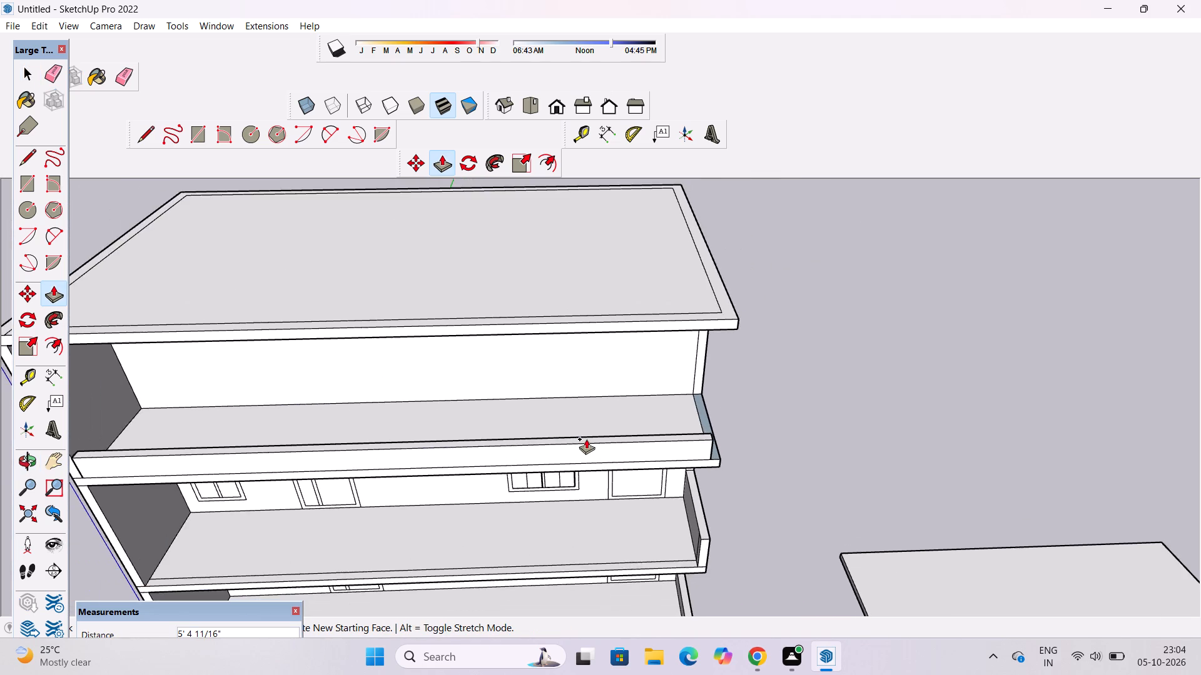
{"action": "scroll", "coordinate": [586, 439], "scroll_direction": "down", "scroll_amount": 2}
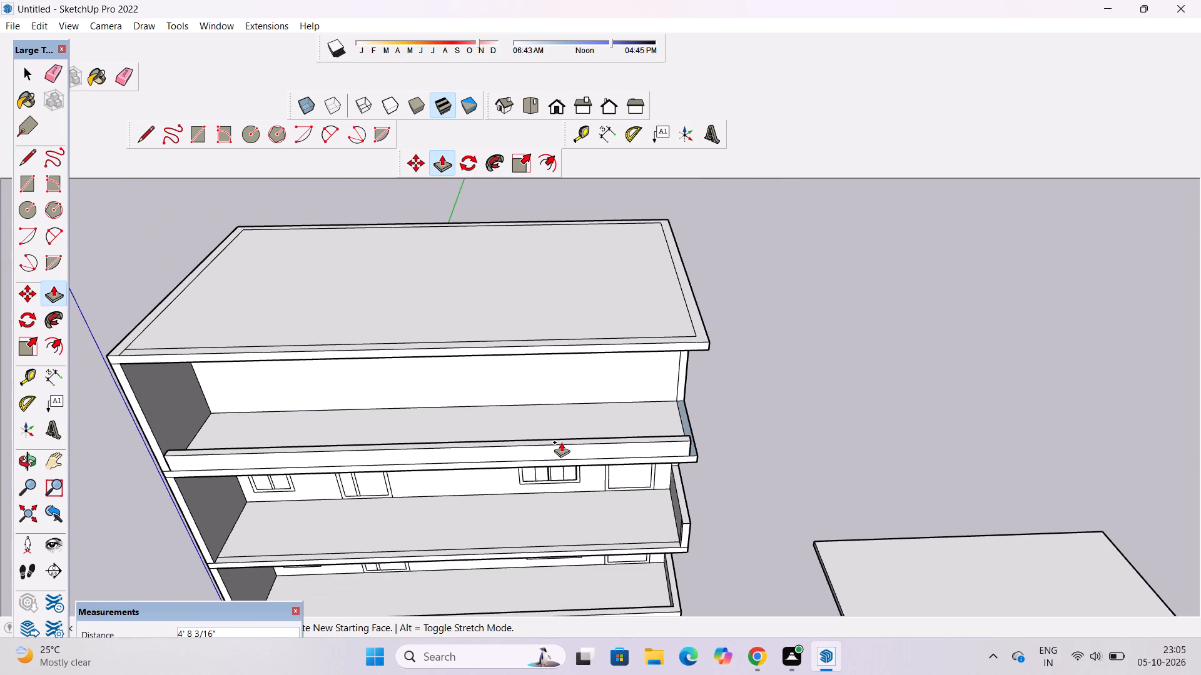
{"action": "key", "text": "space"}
Examine the front facade, comparing the new plain doors with the divided doors and windows on both floors.
{"action": "type", "text": "o"}
{"action": "left_click_drag", "start_coordinate": [550, 489], "coordinate": [549, 416]}
{"action": "left_click_drag", "start_coordinate": [526, 442], "coordinate": [582, 414], "text": "shift"}
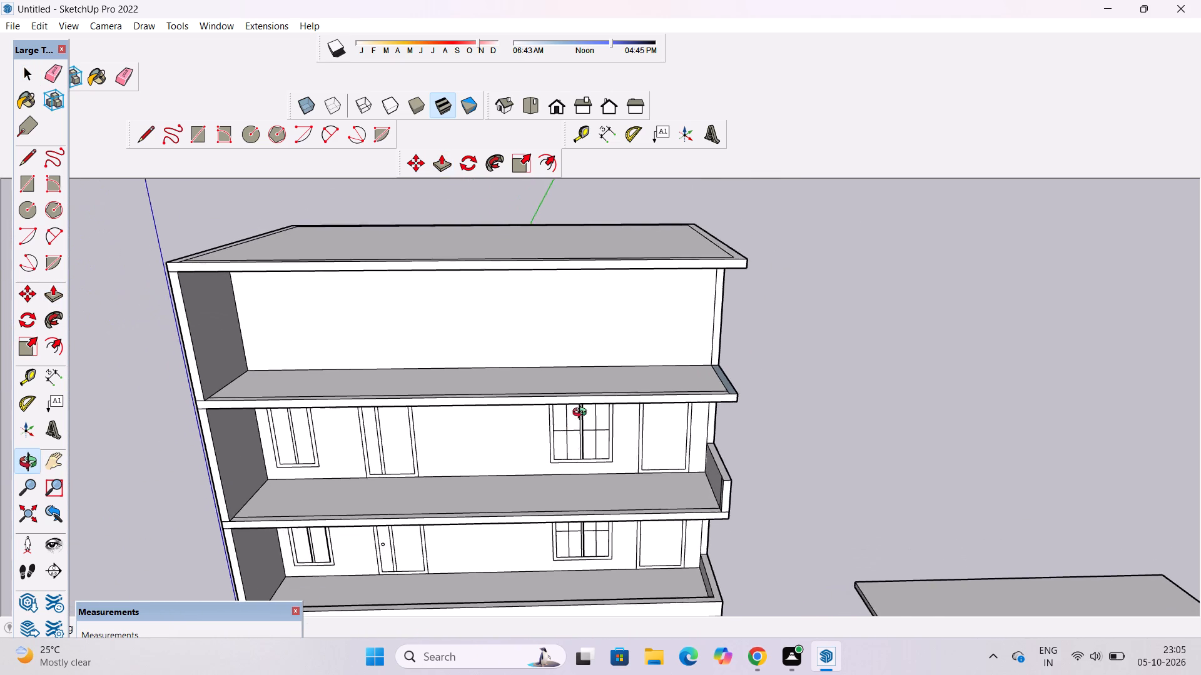
{"action": "left_click_drag", "start_coordinate": [582, 414], "coordinate": [582, 414], "text": "shift"}
{"action": "left_click_drag", "start_coordinate": [556, 506], "coordinate": [572, 429]}
{"action": "scroll", "coordinate": [575, 419], "scroll_direction": "down", "scroll_amount": 3}
{"action": "left_click_drag", "start_coordinate": [734, 407], "coordinate": [698, 421], "text": "shift"}
{"action": "left_click_drag", "start_coordinate": [684, 441], "coordinate": [667, 445]}
{"action": "scroll", "coordinate": [661, 454], "scroll_direction": "up", "scroll_amount": 2}
{"action": "left_click", "coordinate": [637, 457], "text": "shift"}
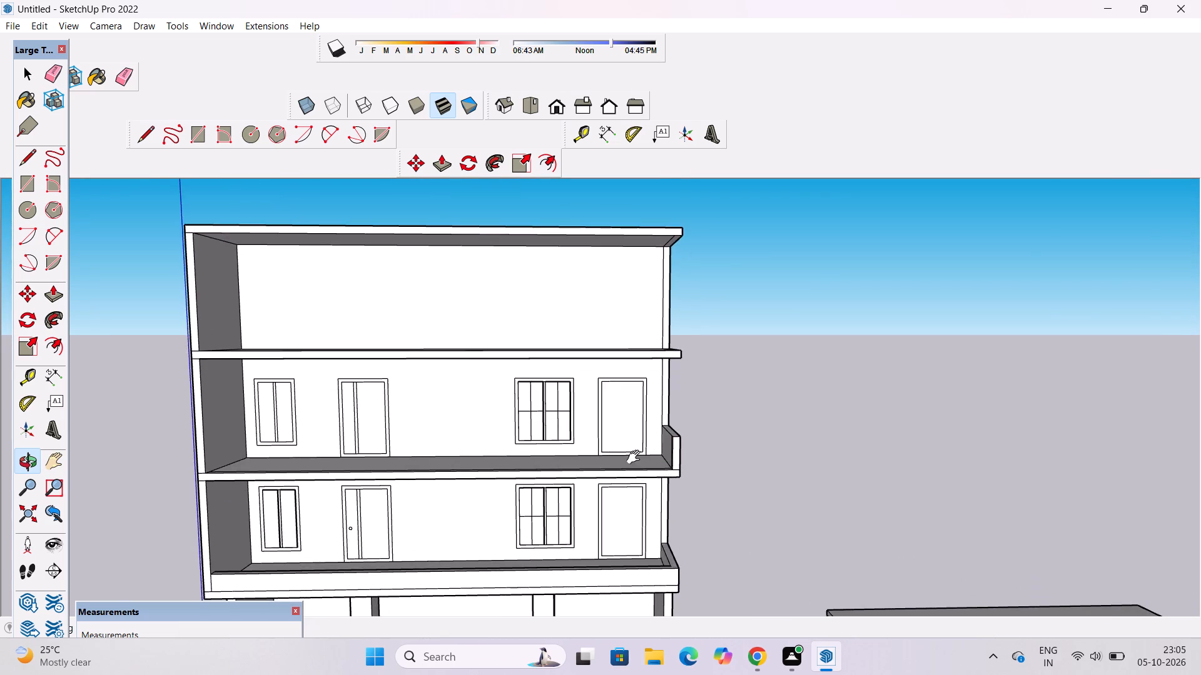
{"action": "left_click_drag", "start_coordinate": [636, 457], "coordinate": [629, 461], "text": "shift"}
Measure the width of the knobbed door's narrow panel from the inner frame corner to the vertical divider.
{"action": "key", "text": "r"}
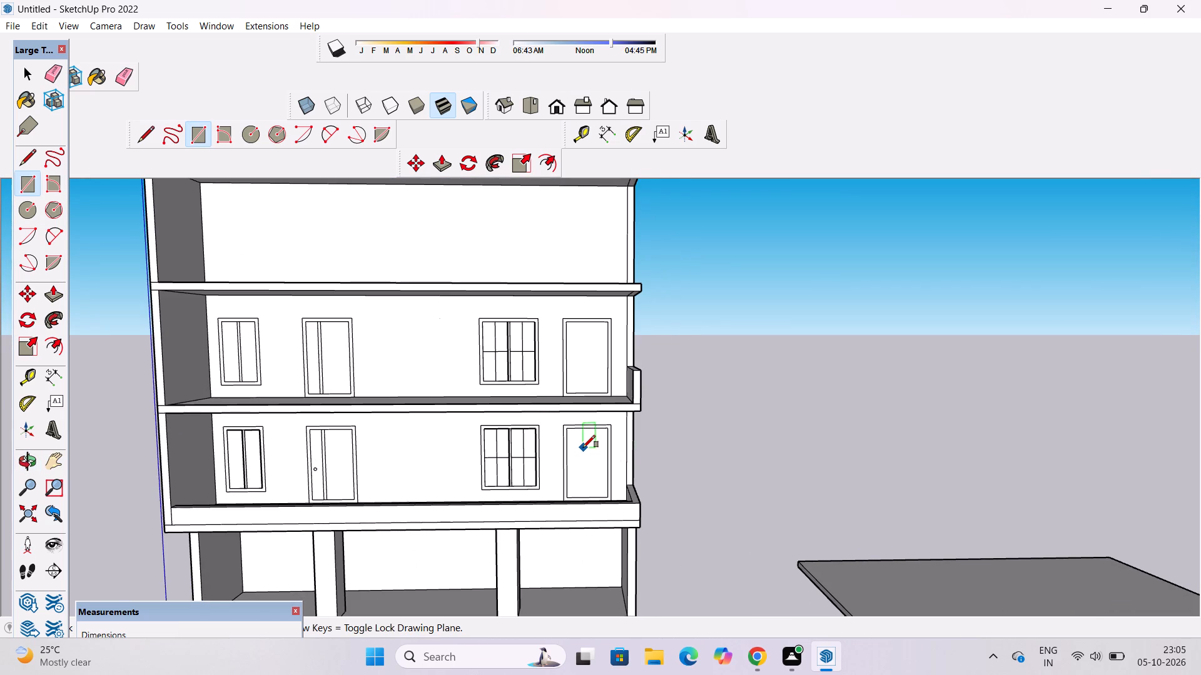
{"action": "scroll", "coordinate": [583, 447], "scroll_direction": "up", "scroll_amount": 2}
{"action": "key", "text": "space"}
{"action": "type", "text": "t"}
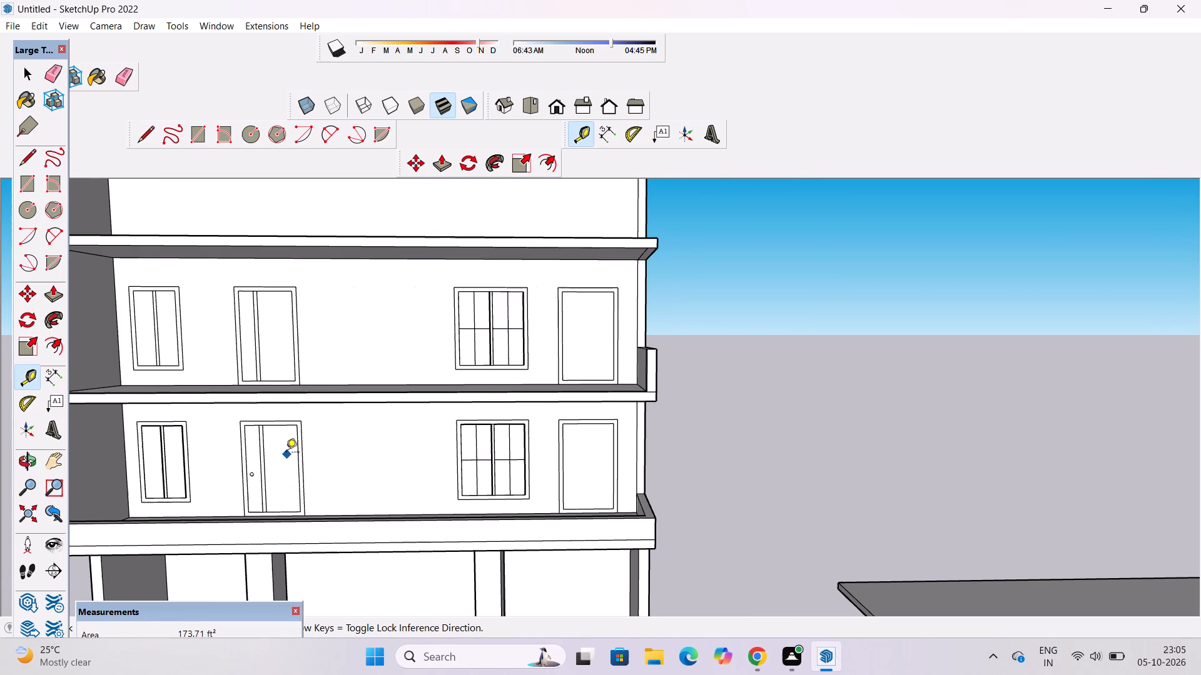
{"action": "scroll", "coordinate": [283, 441], "scroll_direction": "up", "scroll_amount": 4}
{"action": "left_click", "coordinate": [52, 371]}
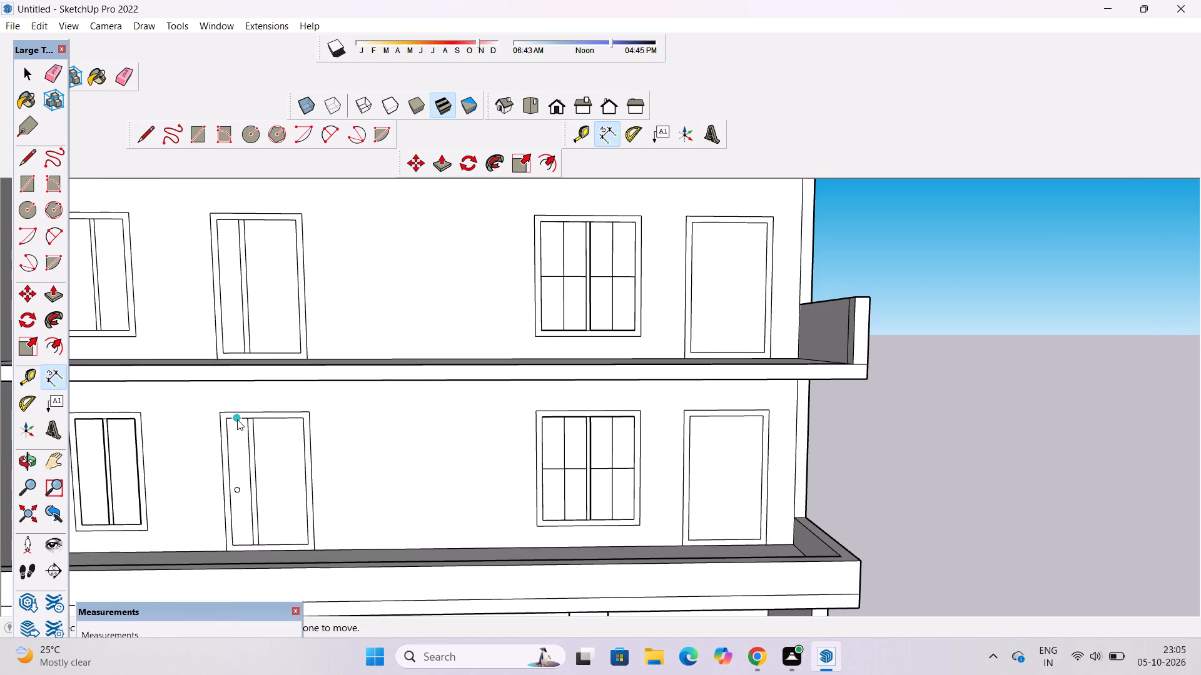
{"action": "scroll", "coordinate": [248, 419], "scroll_direction": "up", "scroll_amount": 5}
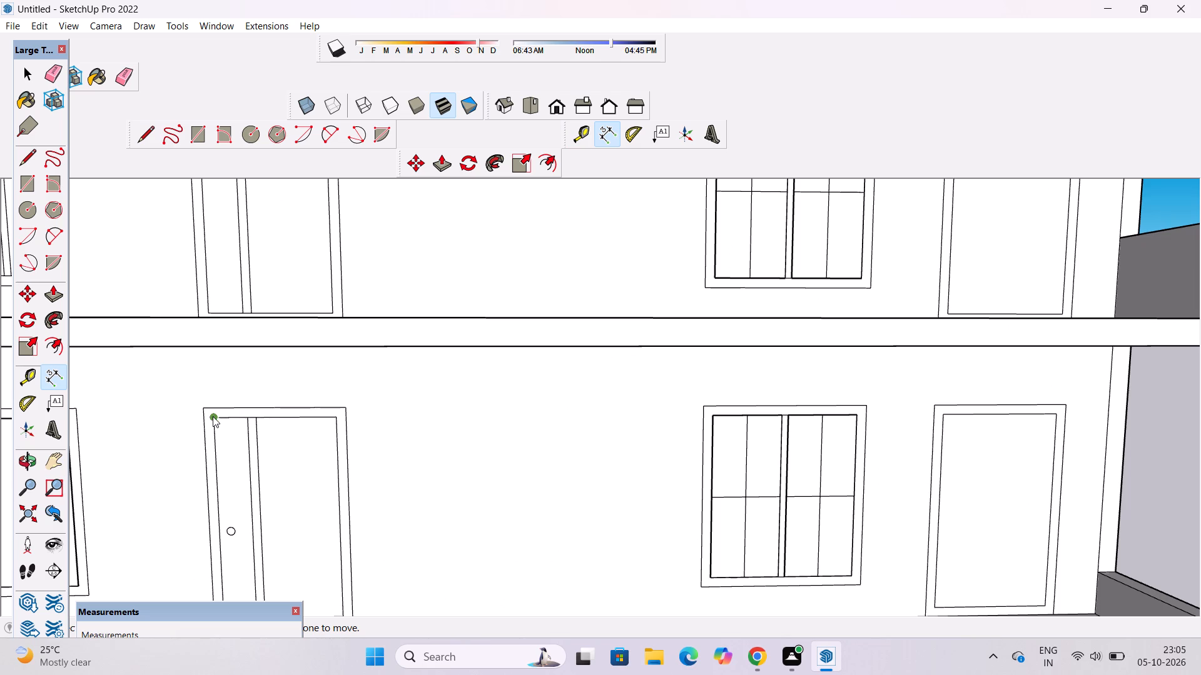
{"action": "left_click", "coordinate": [213, 416]}
{"action": "scroll", "coordinate": [255, 418], "scroll_direction": "up", "scroll_amount": 5}
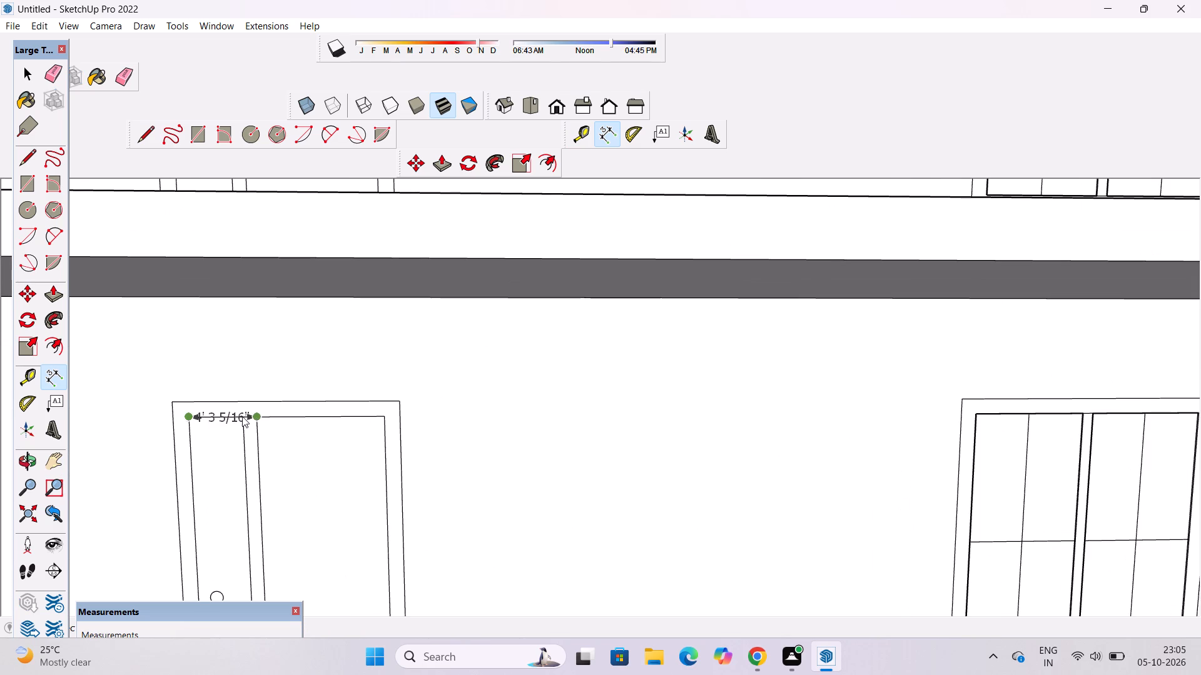
{"action": "key", "text": "space"}
Place a vertical guide about 5' 3" inside the lower new door, measured from its inner frame edge nearest the four-column window.
{"action": "scroll", "coordinate": [141, 409], "scroll_direction": "down", "scroll_amount": 5}
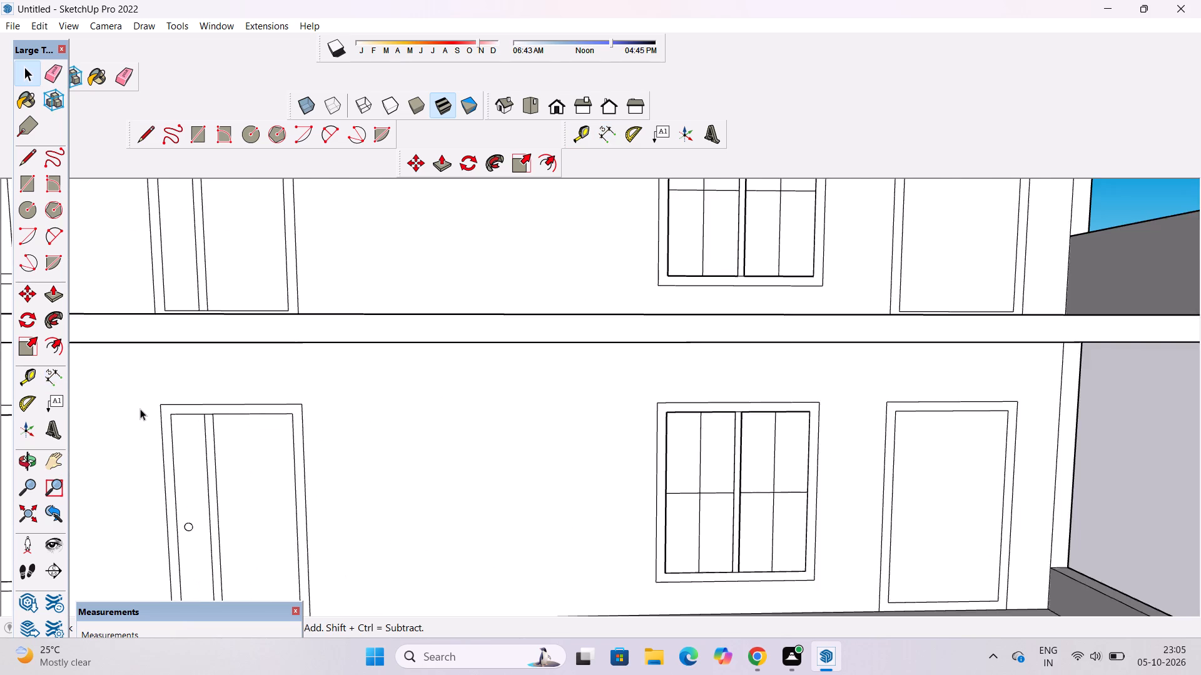
{"action": "scroll", "coordinate": [140, 409], "scroll_direction": "down", "scroll_amount": 3}
{"action": "left_click", "coordinate": [24, 377]}
{"action": "scroll", "coordinate": [452, 399], "scroll_direction": "down", "scroll_amount": 4}
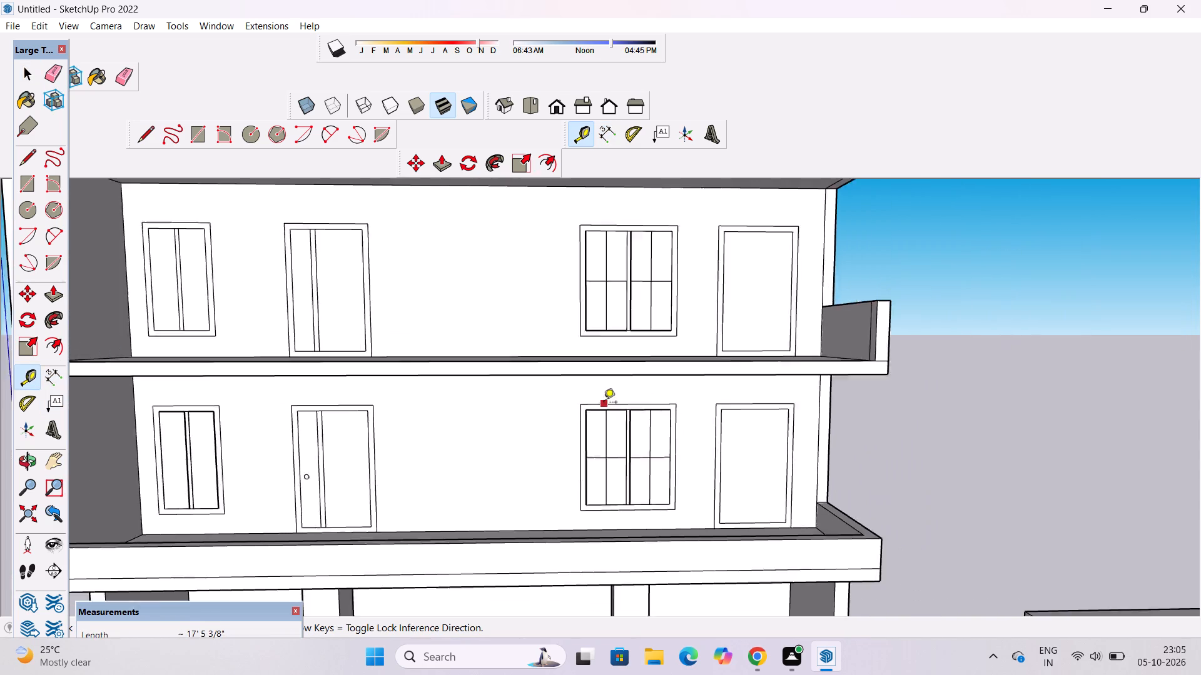
{"action": "scroll", "coordinate": [604, 403], "scroll_direction": "down", "scroll_amount": 1}
{"action": "scroll", "coordinate": [739, 431], "scroll_direction": "up", "scroll_amount": 4}
{"action": "left_click", "coordinate": [697, 426]}
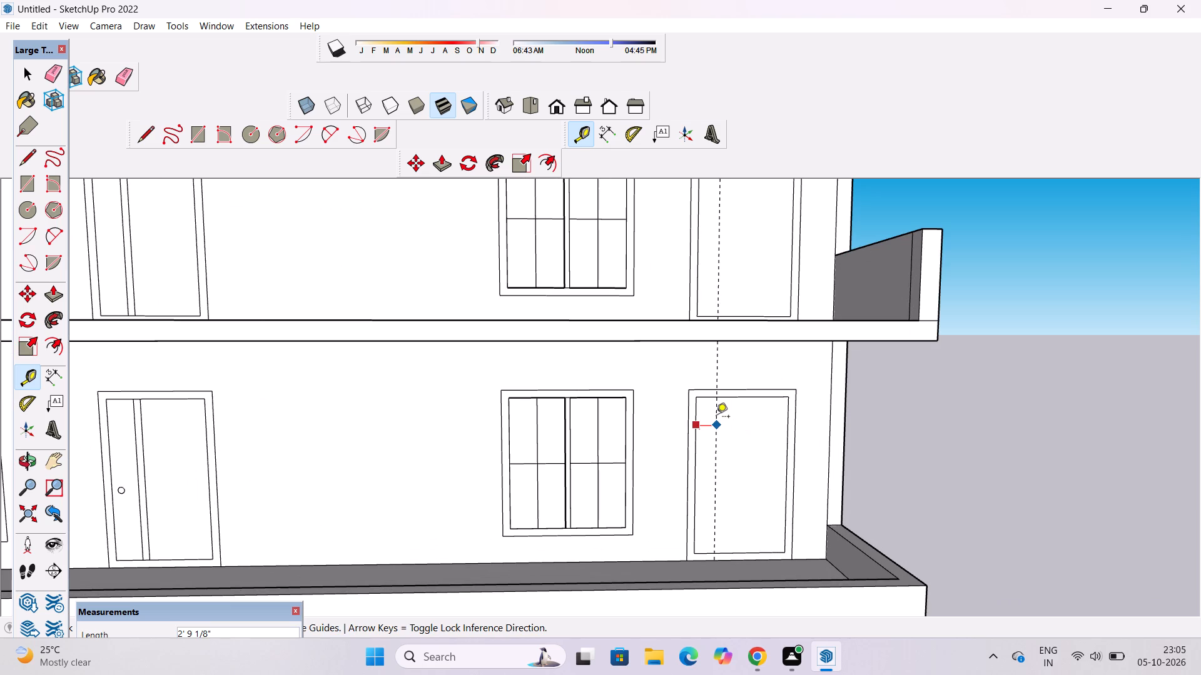
{"action": "scroll", "coordinate": [716, 417], "scroll_direction": "down", "scroll_amount": 4}
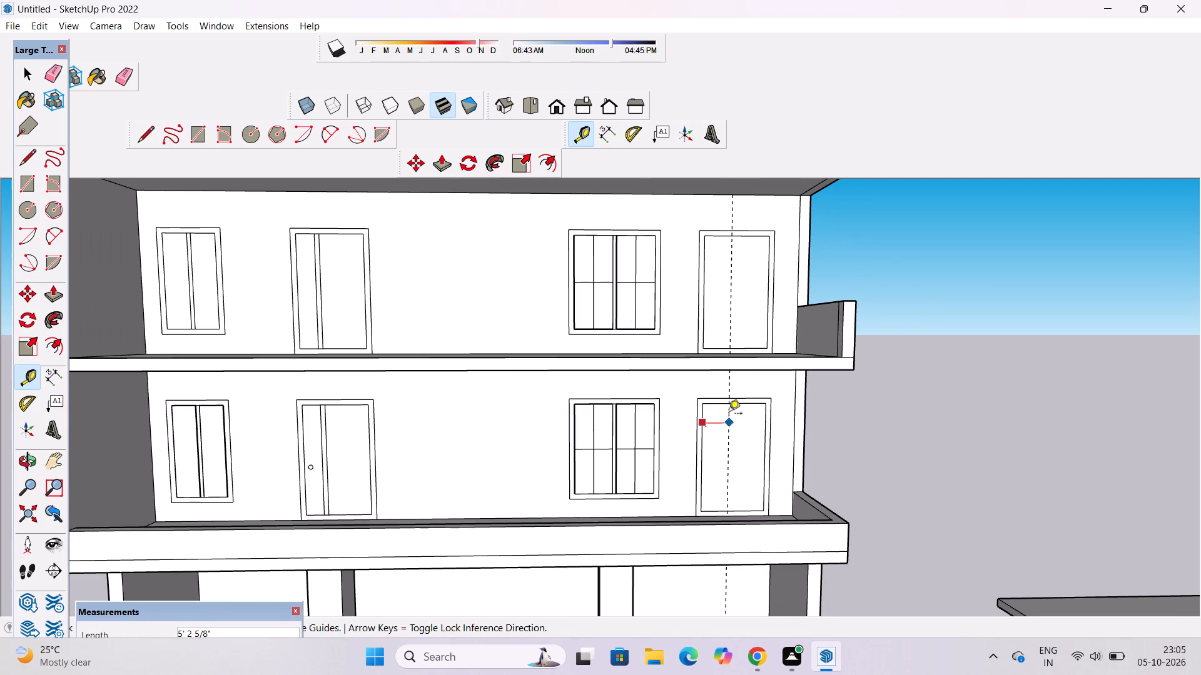
{"action": "left_click", "coordinate": [729, 414]}
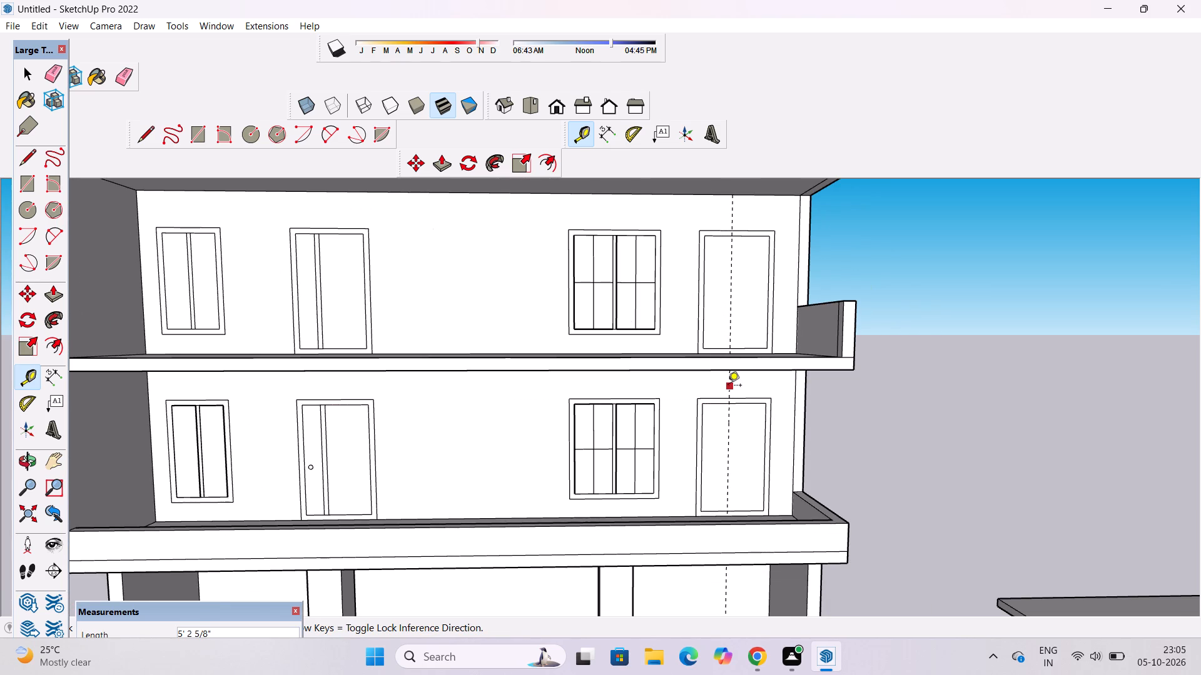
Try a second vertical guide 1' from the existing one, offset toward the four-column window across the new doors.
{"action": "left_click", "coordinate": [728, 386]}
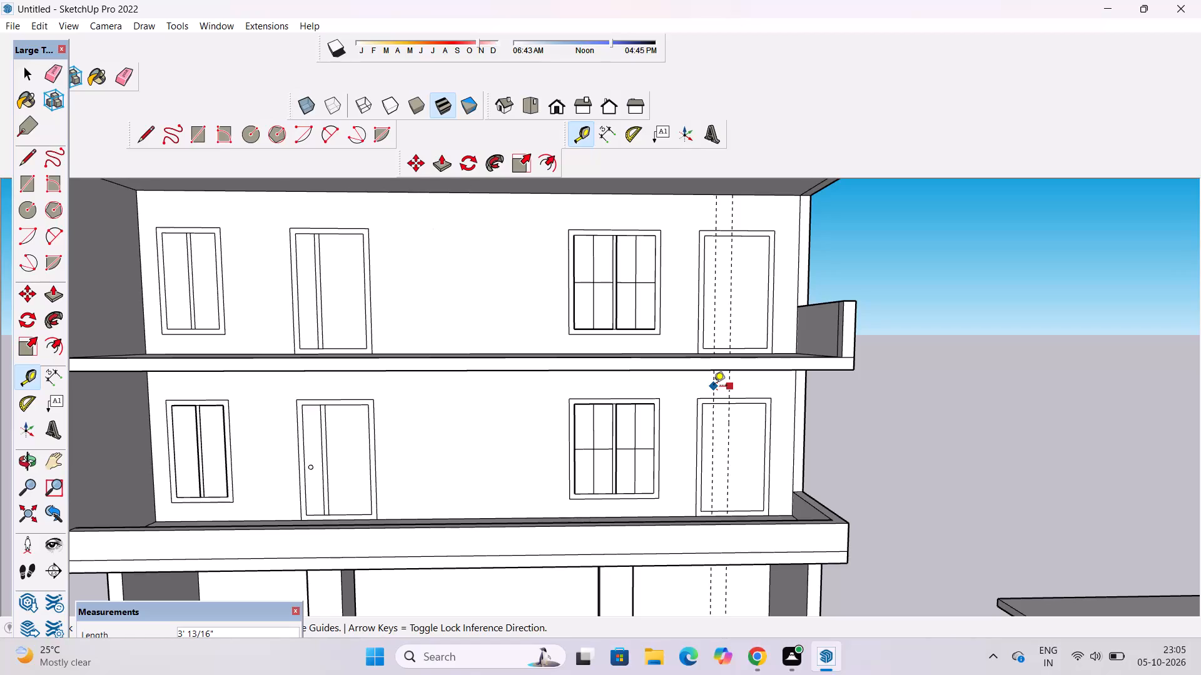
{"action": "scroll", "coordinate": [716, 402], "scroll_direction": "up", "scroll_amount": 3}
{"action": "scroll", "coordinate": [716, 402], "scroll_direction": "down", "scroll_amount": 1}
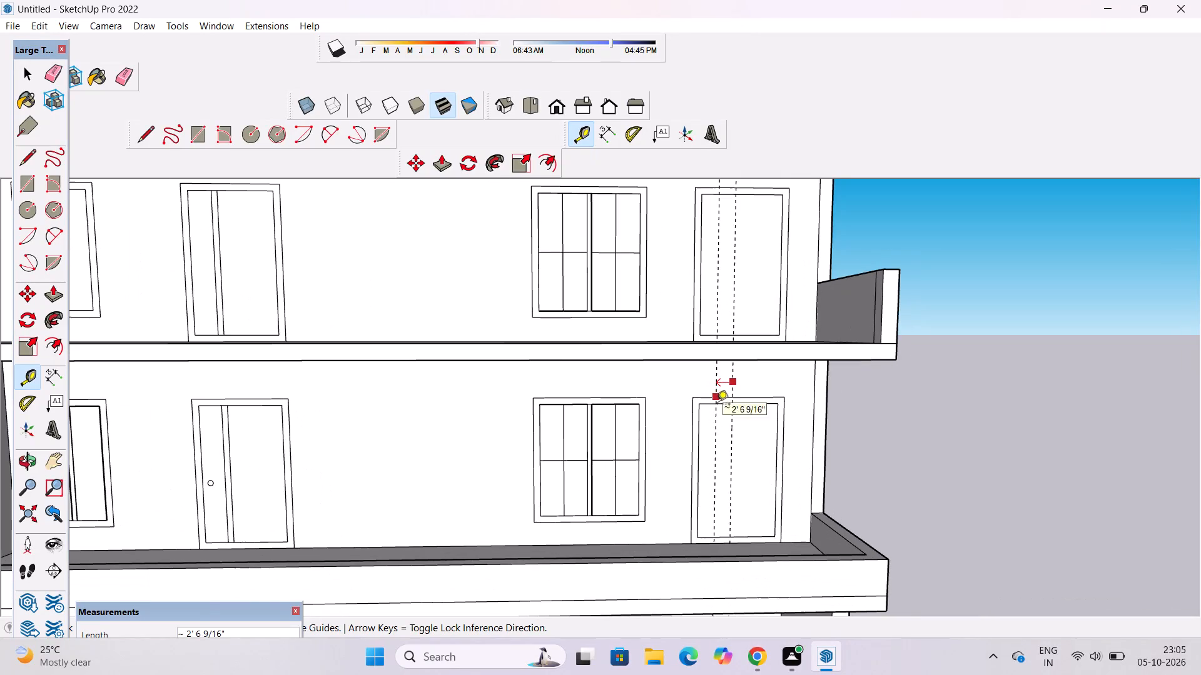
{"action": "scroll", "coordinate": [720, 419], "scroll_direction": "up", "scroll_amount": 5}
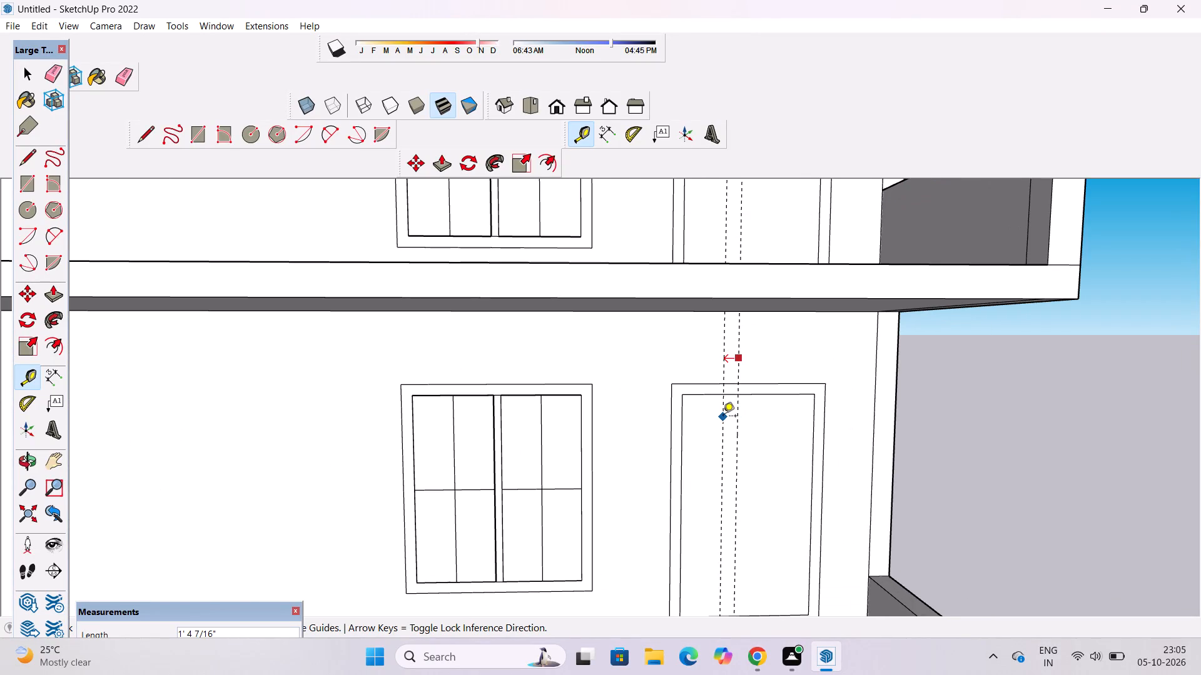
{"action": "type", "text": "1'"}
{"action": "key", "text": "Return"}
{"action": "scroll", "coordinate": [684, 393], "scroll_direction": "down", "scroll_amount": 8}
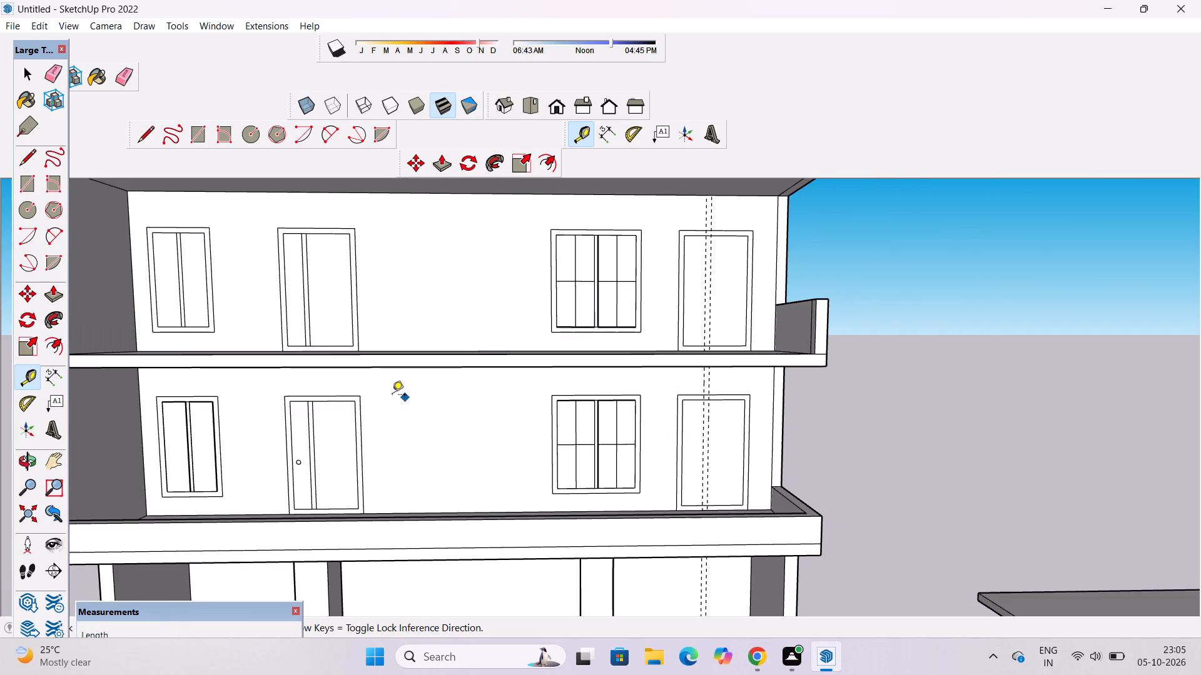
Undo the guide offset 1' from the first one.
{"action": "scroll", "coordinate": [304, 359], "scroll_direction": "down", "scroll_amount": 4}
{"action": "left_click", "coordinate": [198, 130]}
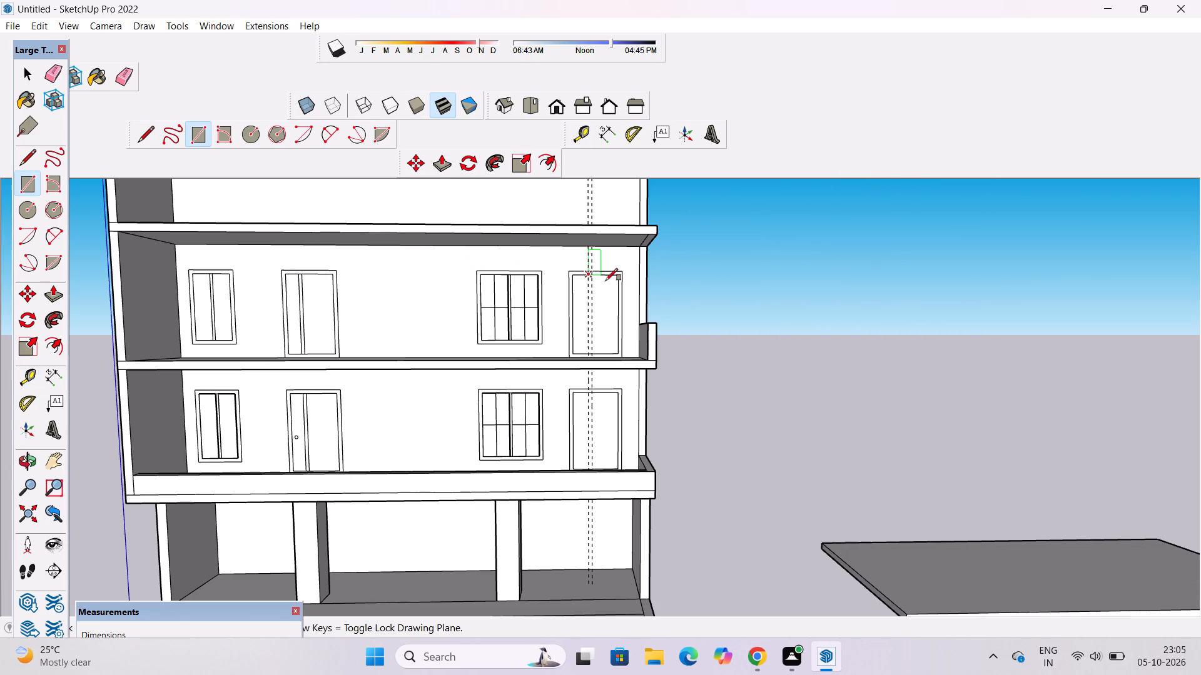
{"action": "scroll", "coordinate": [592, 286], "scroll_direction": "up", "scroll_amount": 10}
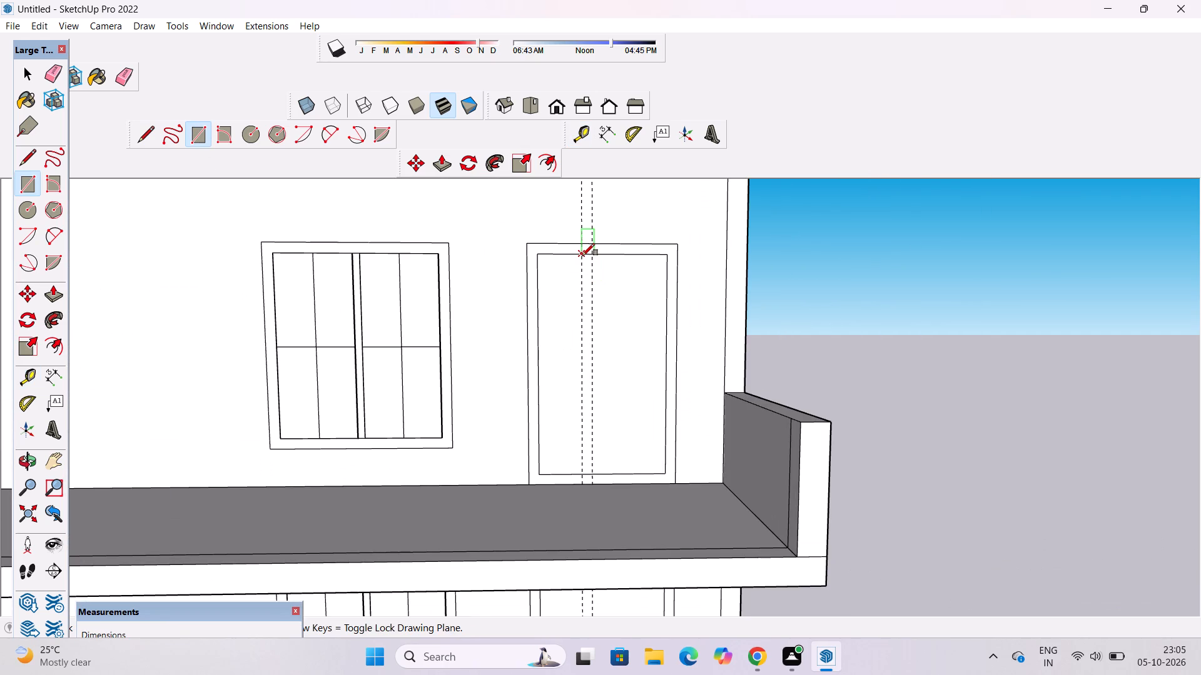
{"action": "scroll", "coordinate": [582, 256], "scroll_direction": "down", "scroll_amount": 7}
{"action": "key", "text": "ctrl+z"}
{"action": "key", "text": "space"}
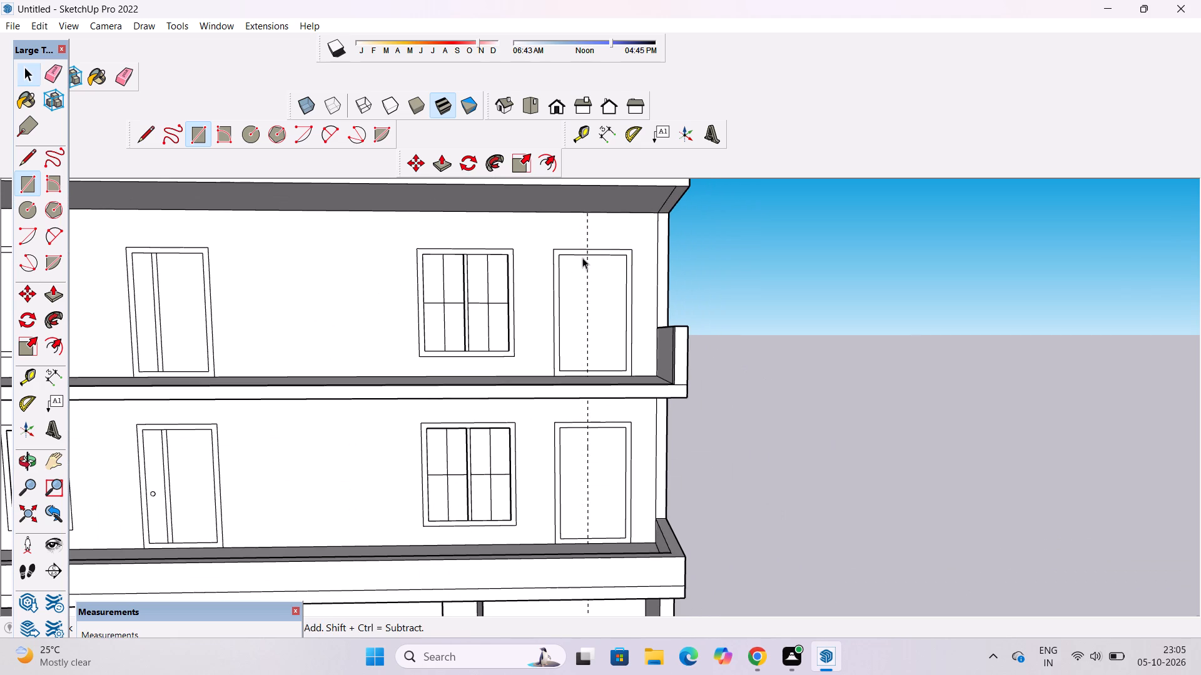
Place a second vertical guide 6" from the existing one, offset toward the four-column window.
{"action": "key", "text": "t"}
{"action": "left_click", "coordinate": [584, 286]}
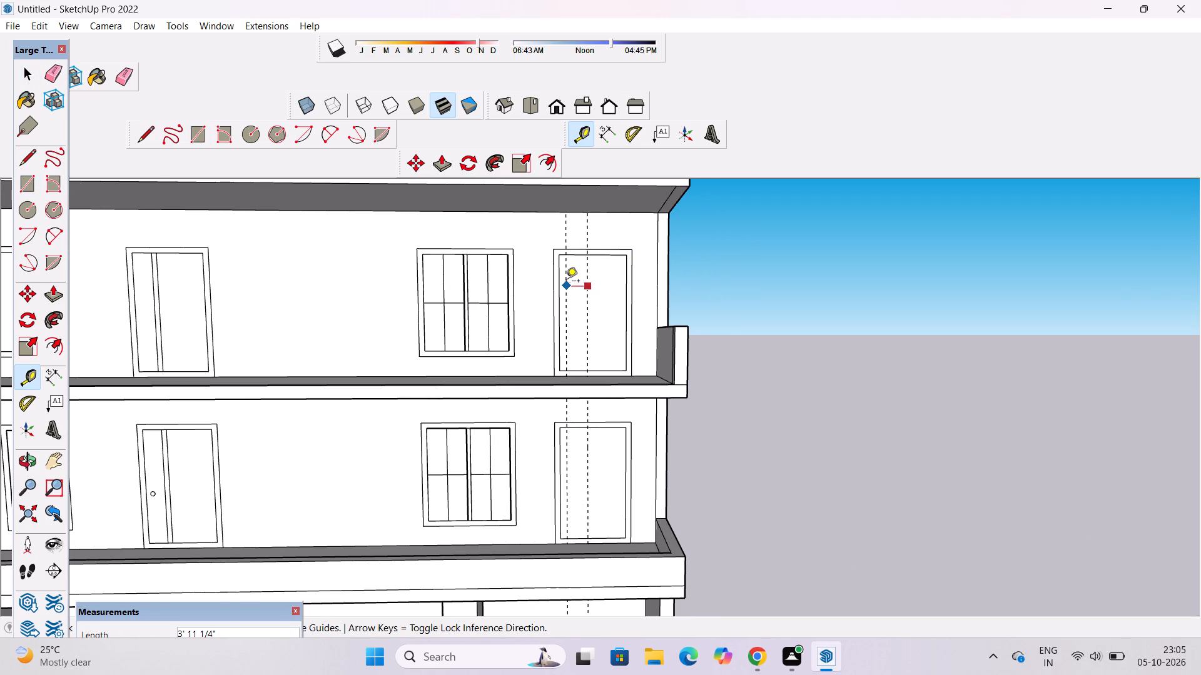
{"action": "type", "text": "6\""}
{"action": "key", "text": "Return"}
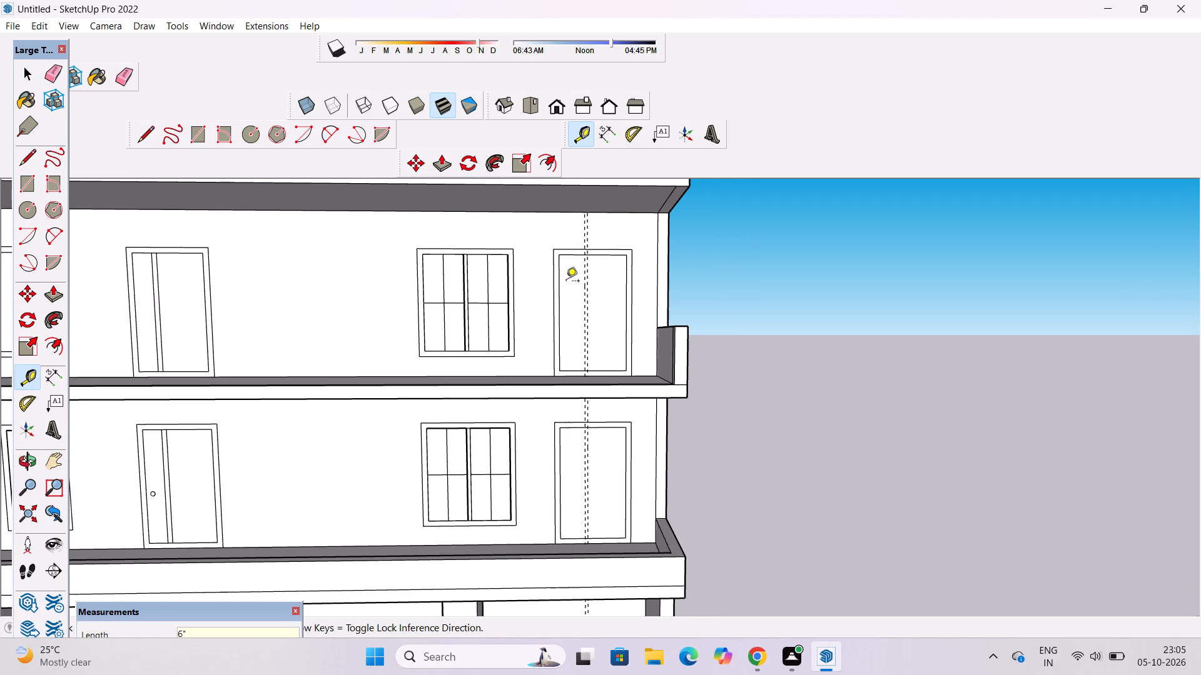
Draw a 6" wide divider rectangle between the guides over the full inner height of the upper new door.
{"action": "left_click", "coordinate": [201, 132]}
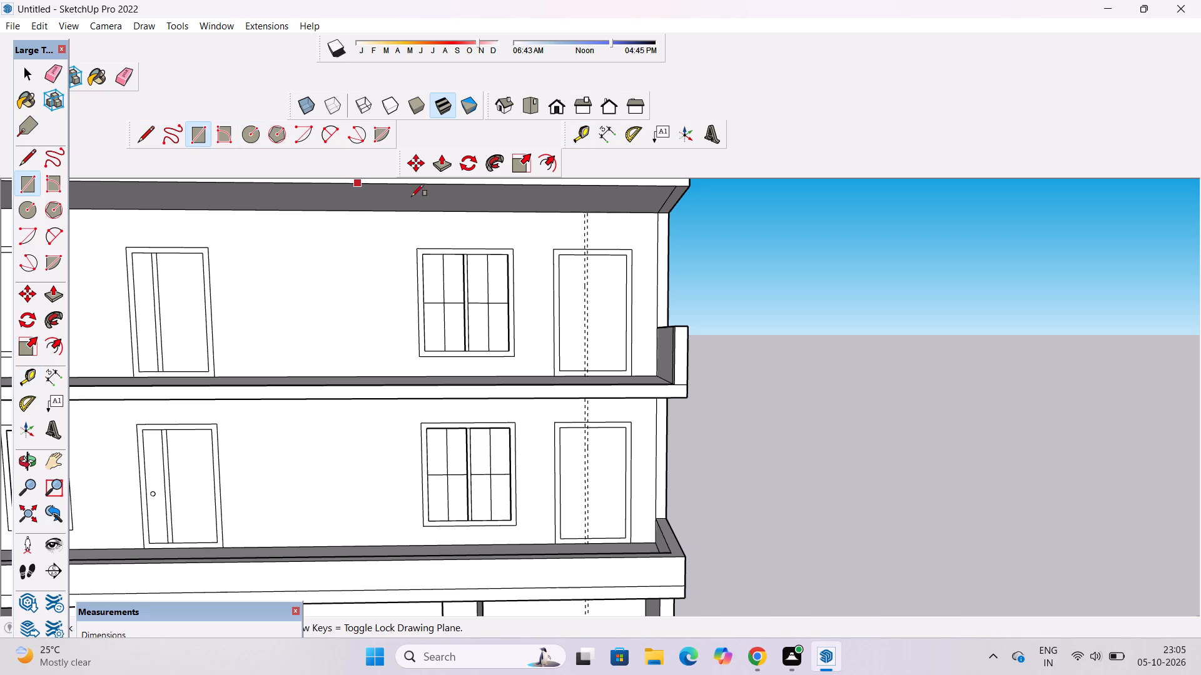
{"action": "scroll", "coordinate": [554, 254], "scroll_direction": "up", "scroll_amount": 3}
{"action": "scroll", "coordinate": [616, 268], "scroll_direction": "up", "scroll_amount": 11}
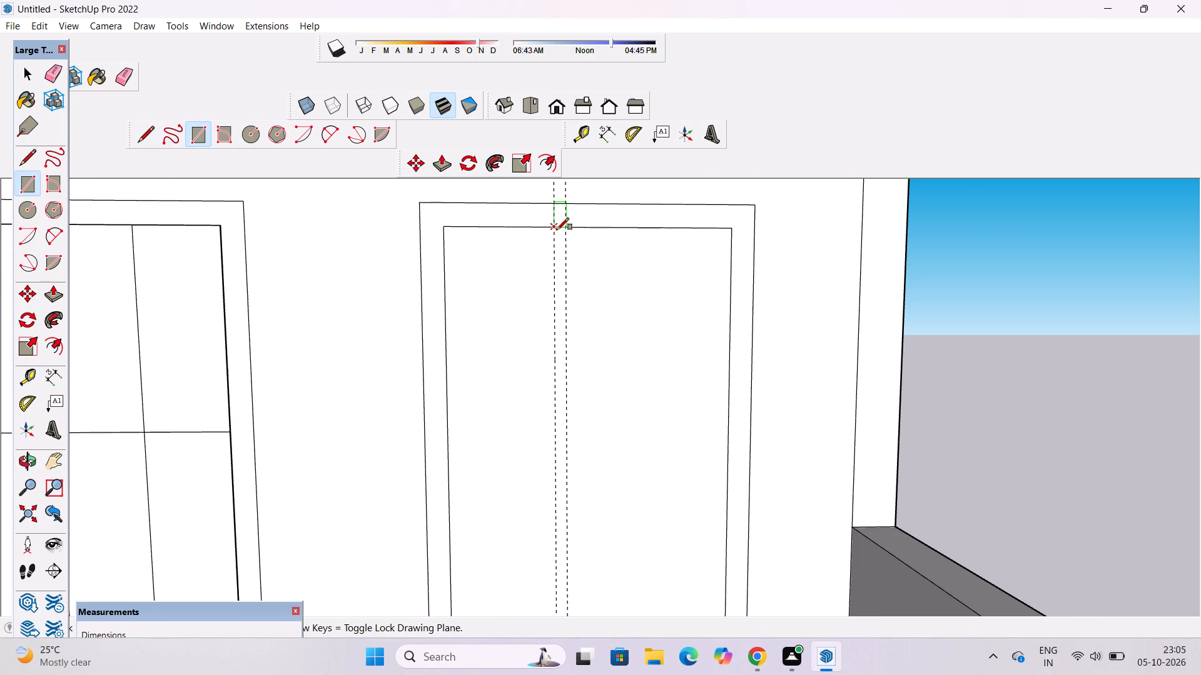
{"action": "left_click", "coordinate": [553, 228]}
{"action": "scroll", "coordinate": [562, 261], "scroll_direction": "down", "scroll_amount": 13}
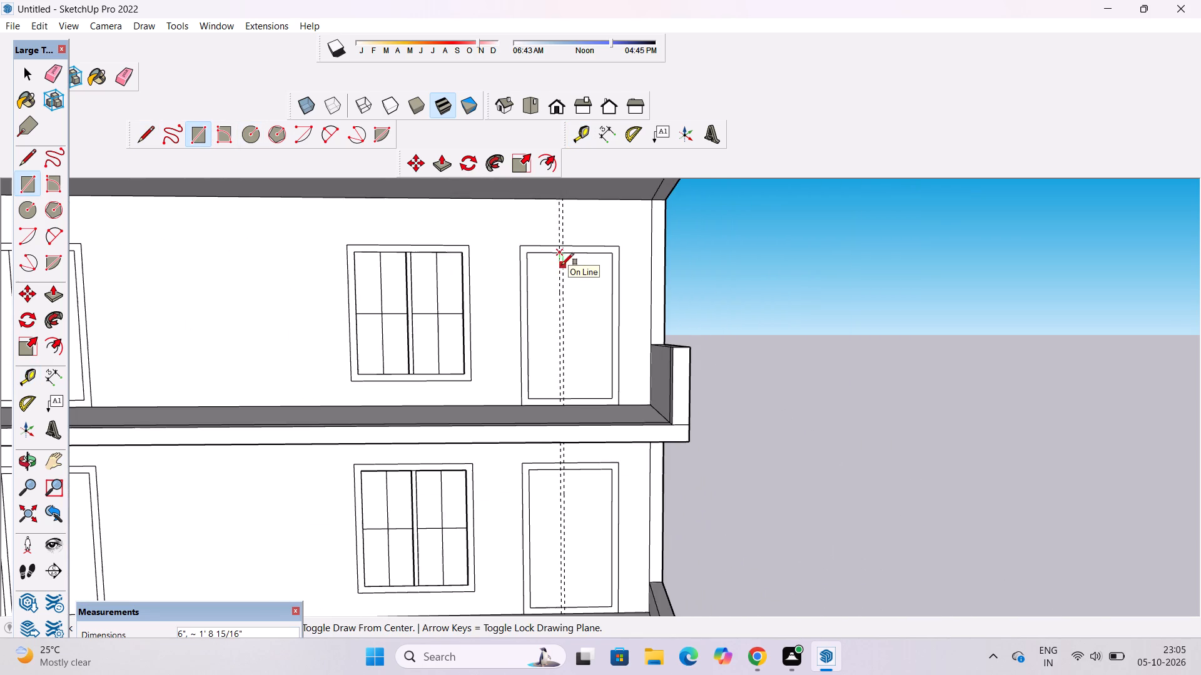
{"action": "scroll", "coordinate": [564, 394], "scroll_direction": "up", "scroll_amount": 10}
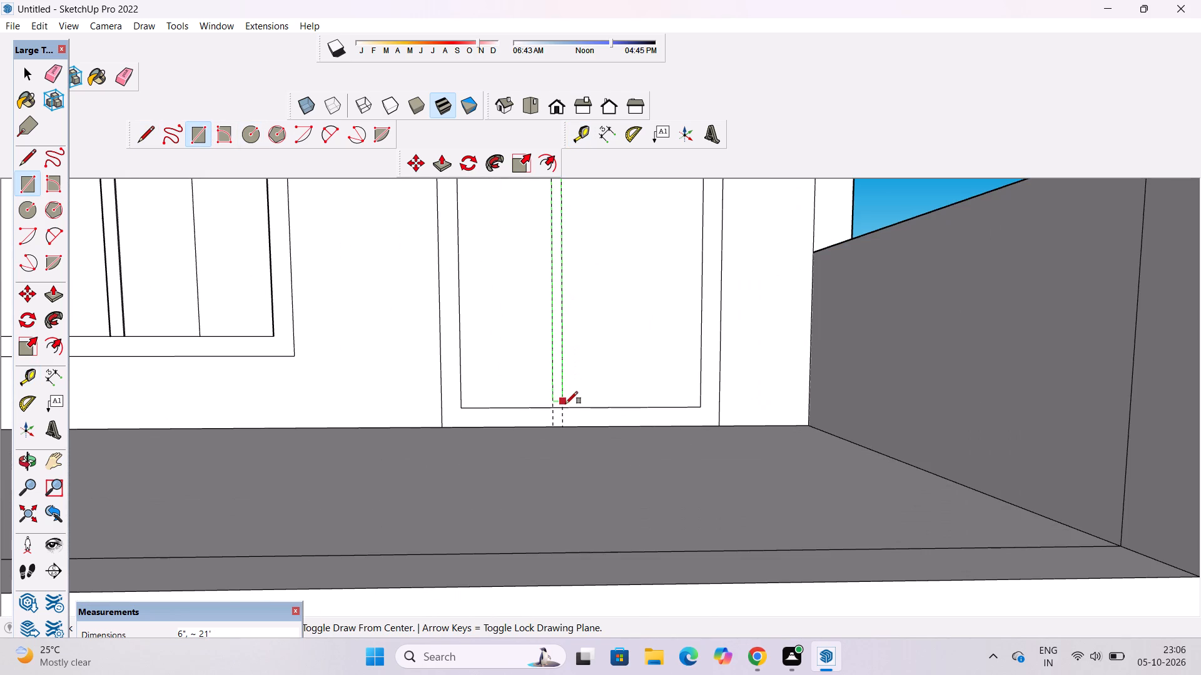
{"action": "left_click", "coordinate": [565, 406]}
Draw a matching divider rectangle, 6" by about 21' 4", between the guides inside the lower new door's frame.
{"action": "scroll", "coordinate": [528, 331], "scroll_direction": "down", "scroll_amount": 12}
{"action": "scroll", "coordinate": [562, 486], "scroll_direction": "up", "scroll_amount": 8}
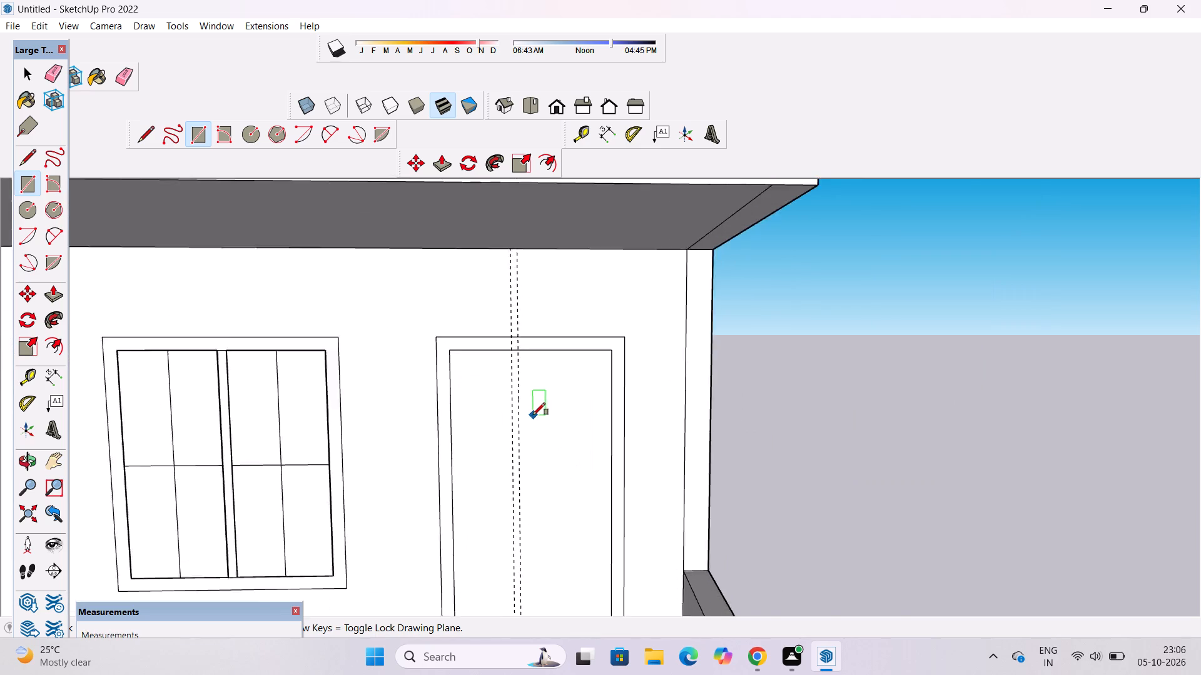
{"action": "scroll", "coordinate": [533, 415], "scroll_direction": "up", "scroll_amount": 2}
{"action": "scroll", "coordinate": [509, 340], "scroll_direction": "up", "scroll_amount": 4}
{"action": "left_click", "coordinate": [500, 319]}
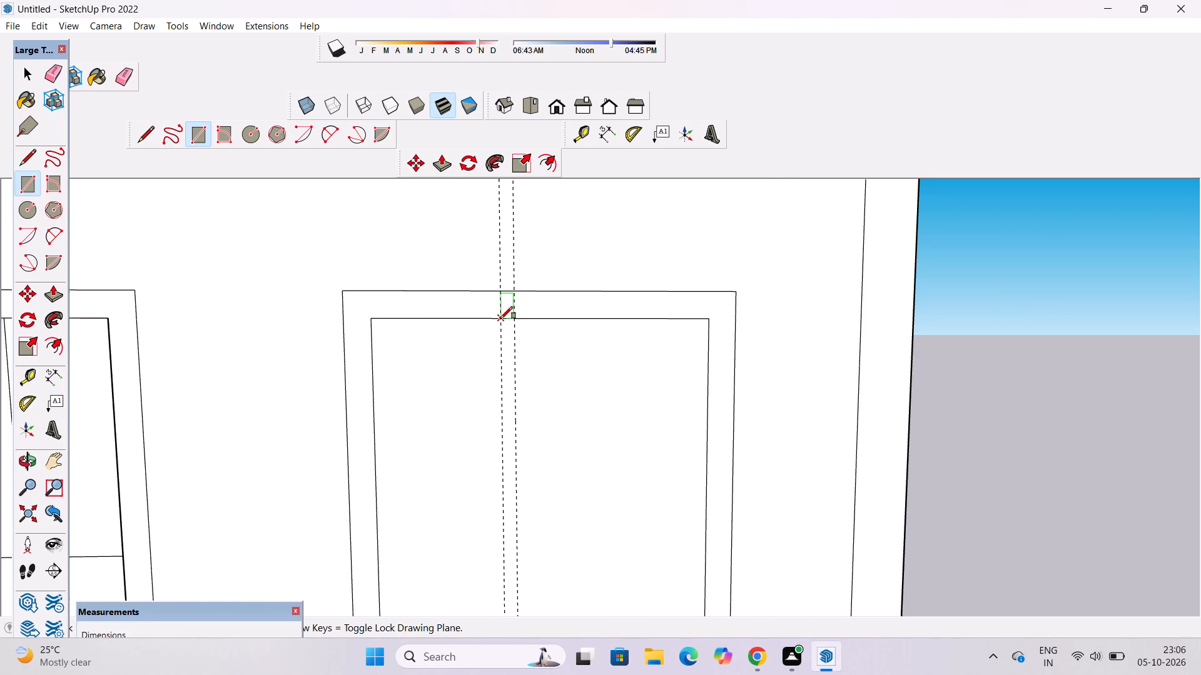
{"action": "scroll", "coordinate": [500, 319], "scroll_direction": "down", "scroll_amount": 11}
{"action": "scroll", "coordinate": [511, 521], "scroll_direction": "up", "scroll_amount": 5}
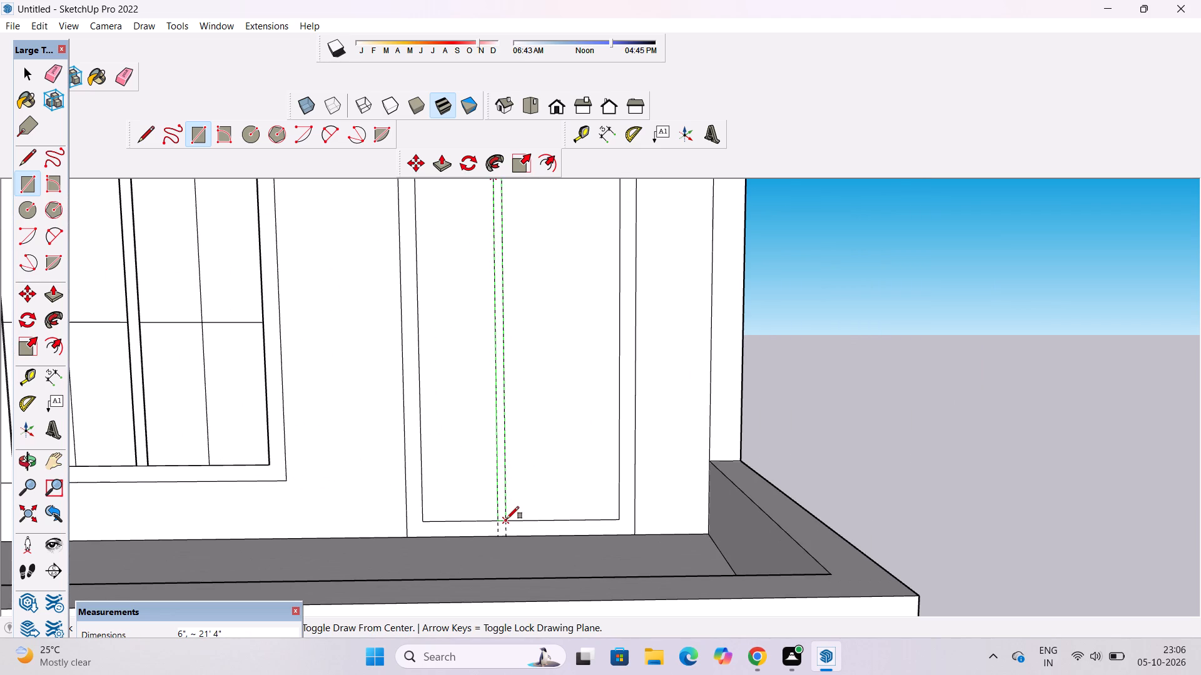
{"action": "left_click", "coordinate": [507, 519]}
Erase the two vertical guides running through the newly divided doors.
{"action": "scroll", "coordinate": [507, 519], "scroll_direction": "down", "scroll_amount": 5}
{"action": "key", "text": "space"}
{"action": "type", "text": "e"}
{"action": "scroll", "coordinate": [505, 517], "scroll_direction": "down", "scroll_amount": 5}
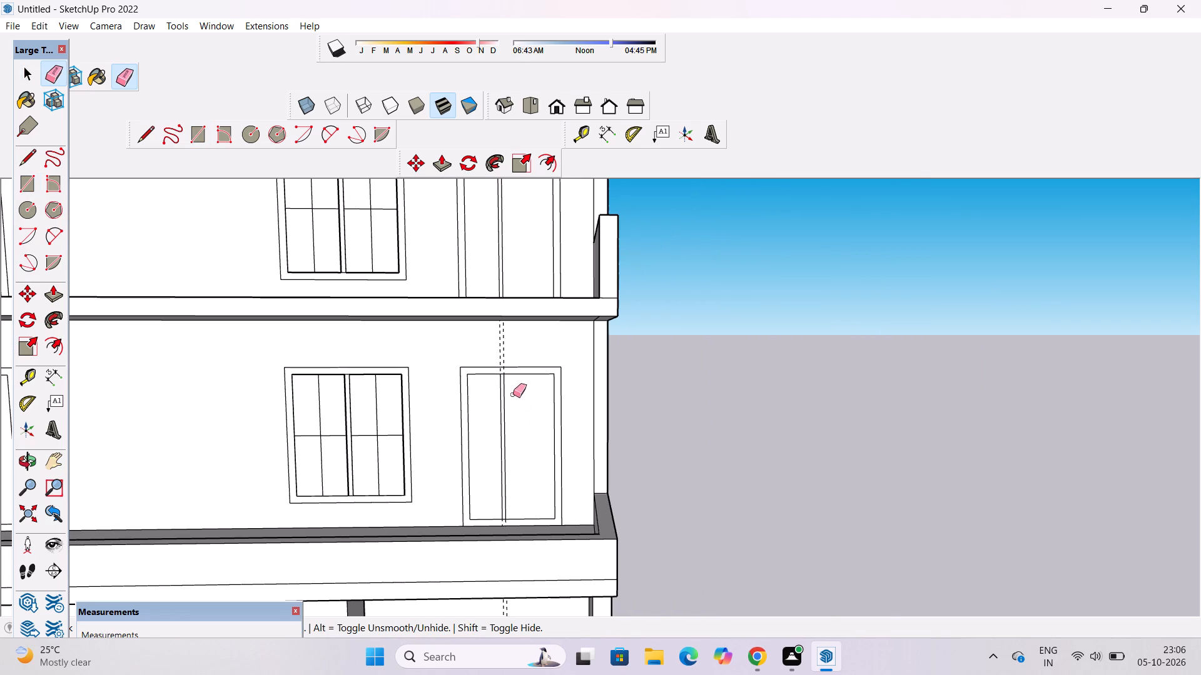
{"action": "scroll", "coordinate": [509, 370], "scroll_direction": "up", "scroll_amount": 4}
{"action": "left_click_drag", "start_coordinate": [509, 351], "coordinate": [492, 359]}
Erase the vertical divider lines from the older upper door and the knobbed door below it, keeping their frames and the knob.
{"action": "key", "text": "o"}
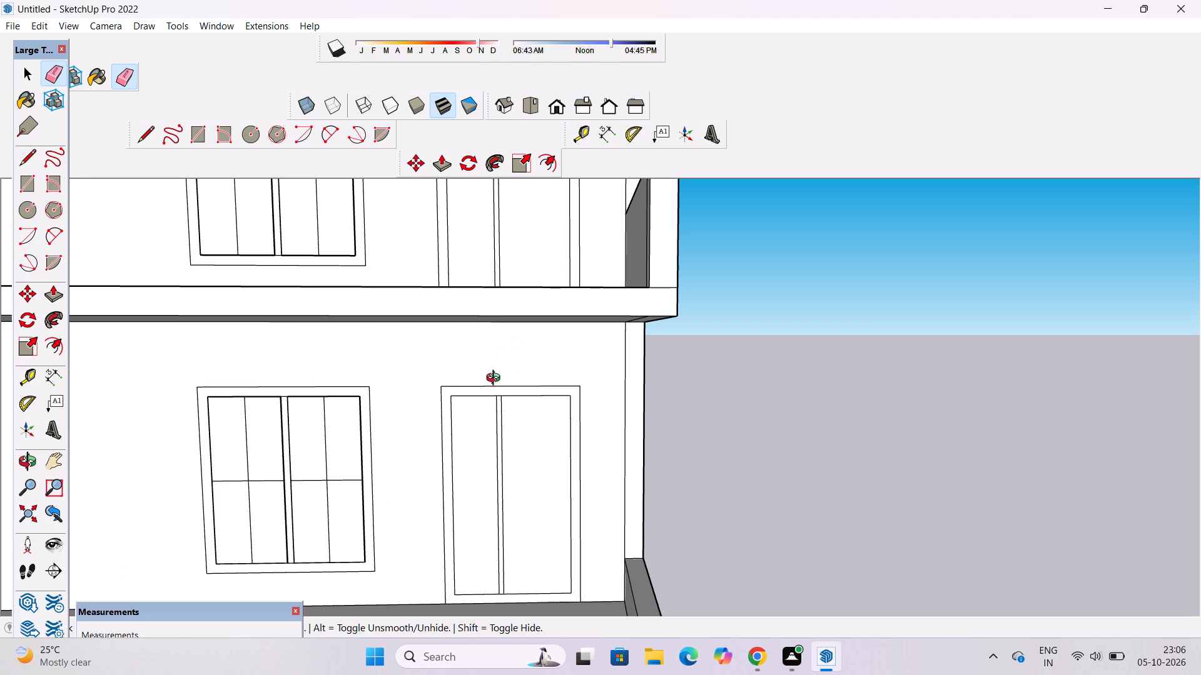
{"action": "scroll", "coordinate": [497, 386], "scroll_direction": "down", "scroll_amount": 2}
{"action": "left_click_drag", "start_coordinate": [497, 386], "coordinate": [542, 472], "text": "shift"}
{"action": "scroll", "coordinate": [541, 471], "scroll_direction": "down", "scroll_amount": 5}
{"action": "left_click_drag", "start_coordinate": [554, 490], "coordinate": [547, 454], "text": "shift"}
{"action": "scroll", "coordinate": [546, 451], "scroll_direction": "down", "scroll_amount": 5}
{"action": "left_click_drag", "start_coordinate": [429, 449], "coordinate": [551, 453], "text": "shift"}
{"action": "scroll", "coordinate": [459, 398], "scroll_direction": "up", "scroll_amount": 5}
{"action": "left_click_drag", "start_coordinate": [424, 416], "coordinate": [549, 411], "text": "shift"}
{"action": "scroll", "coordinate": [549, 411], "scroll_direction": "up", "scroll_amount": 6}
{"action": "left_click_drag", "start_coordinate": [540, 404], "coordinate": [566, 431], "text": "shift"}
{"action": "key", "text": "e"}
{"action": "left_click_drag", "start_coordinate": [524, 347], "coordinate": [510, 378]}
{"action": "scroll", "coordinate": [497, 330], "scroll_direction": "down", "scroll_amount": 6}
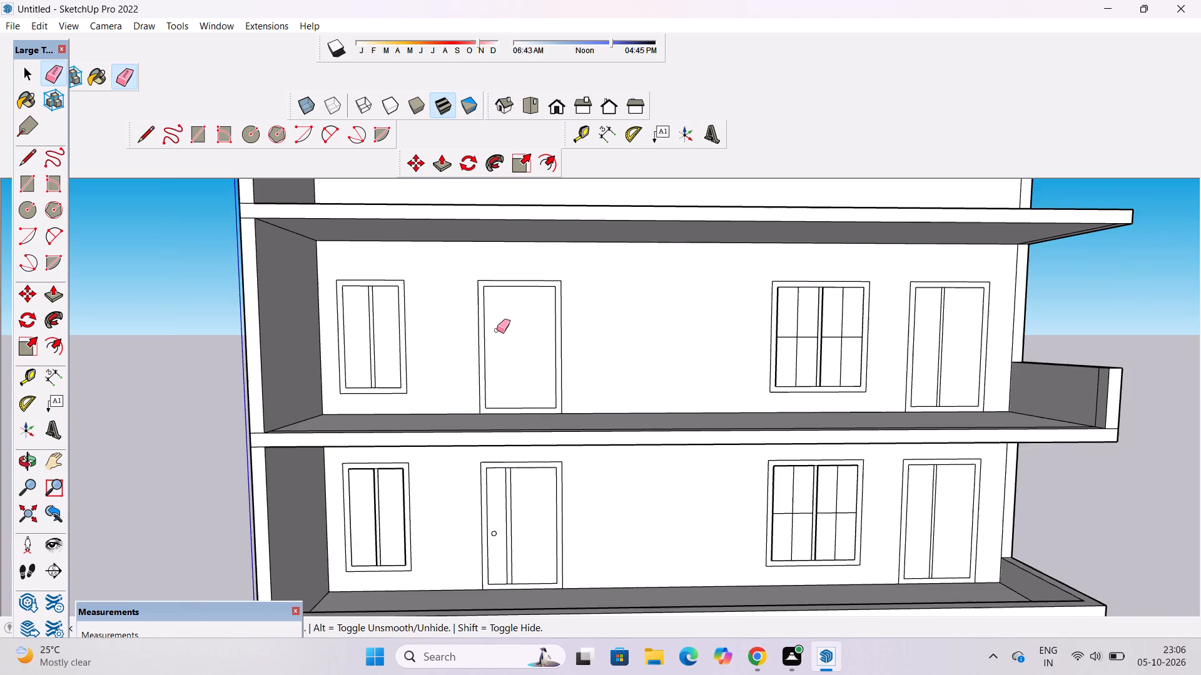
{"action": "scroll", "coordinate": [543, 507], "scroll_direction": "up", "scroll_amount": 5}
{"action": "left_click_drag", "start_coordinate": [490, 477], "coordinate": [479, 487]}
{"action": "scroll", "coordinate": [458, 472], "scroll_direction": "down", "scroll_amount": 8}
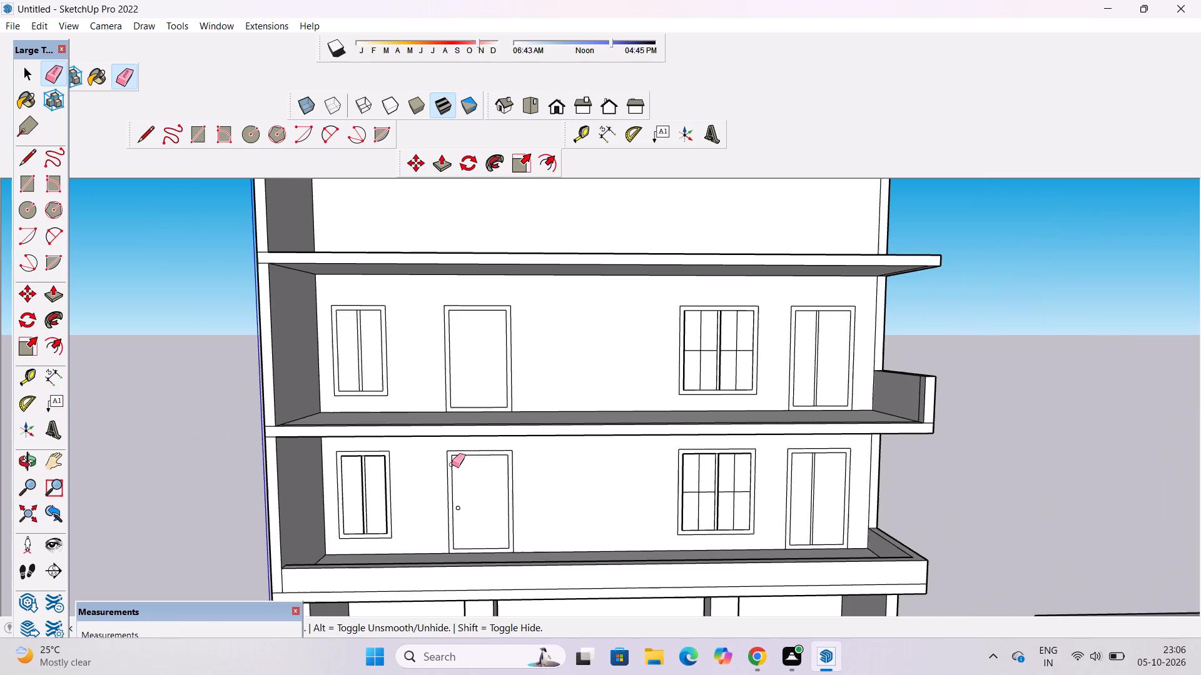
Place a vertical guide about 4' 9" inside the knobbed door, measured from its knob-side inner frame edge.
{"action": "key", "text": "space"}
{"action": "type", "text": "t"}
{"action": "scroll", "coordinate": [450, 463], "scroll_direction": "up", "scroll_amount": 3}
{"action": "scroll", "coordinate": [450, 463], "scroll_direction": "down", "scroll_amount": 4}
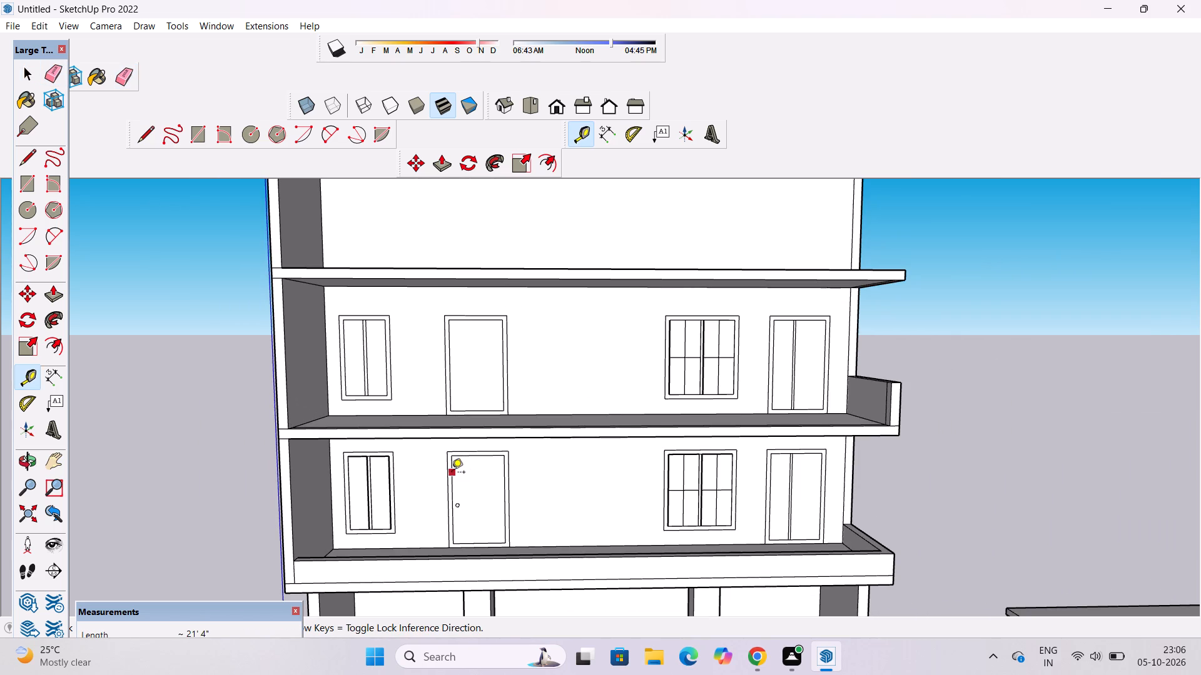
{"action": "left_click", "coordinate": [451, 473]}
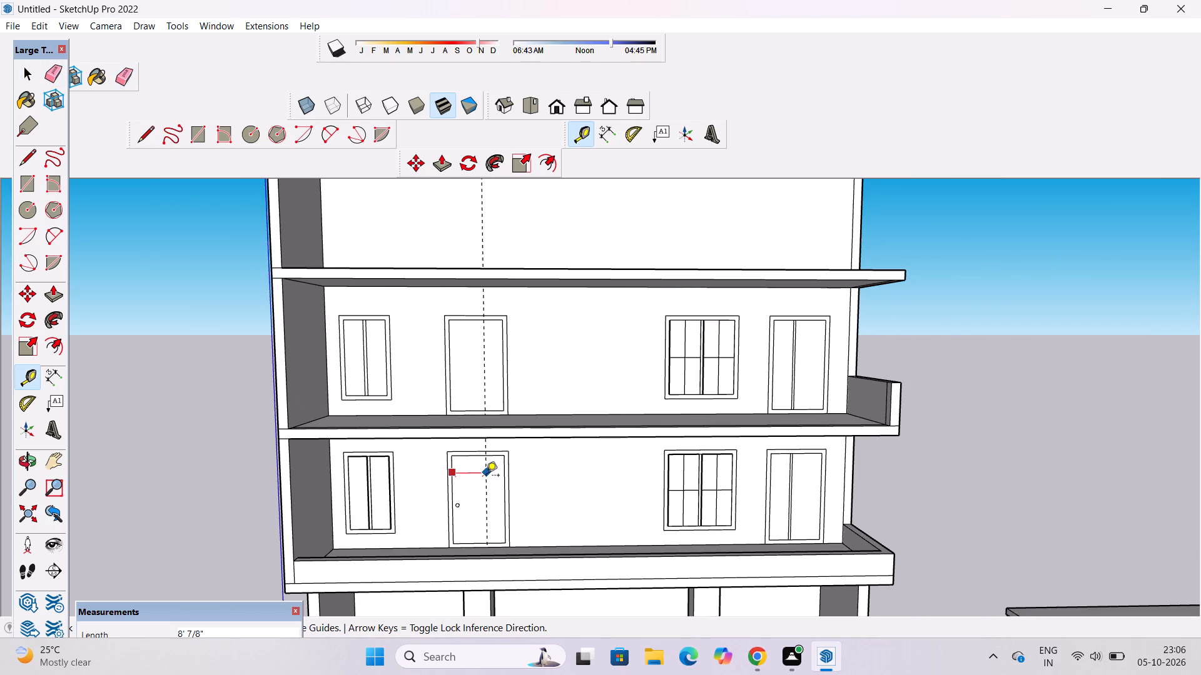
{"action": "scroll", "coordinate": [477, 476], "scroll_direction": "up", "scroll_amount": 8}
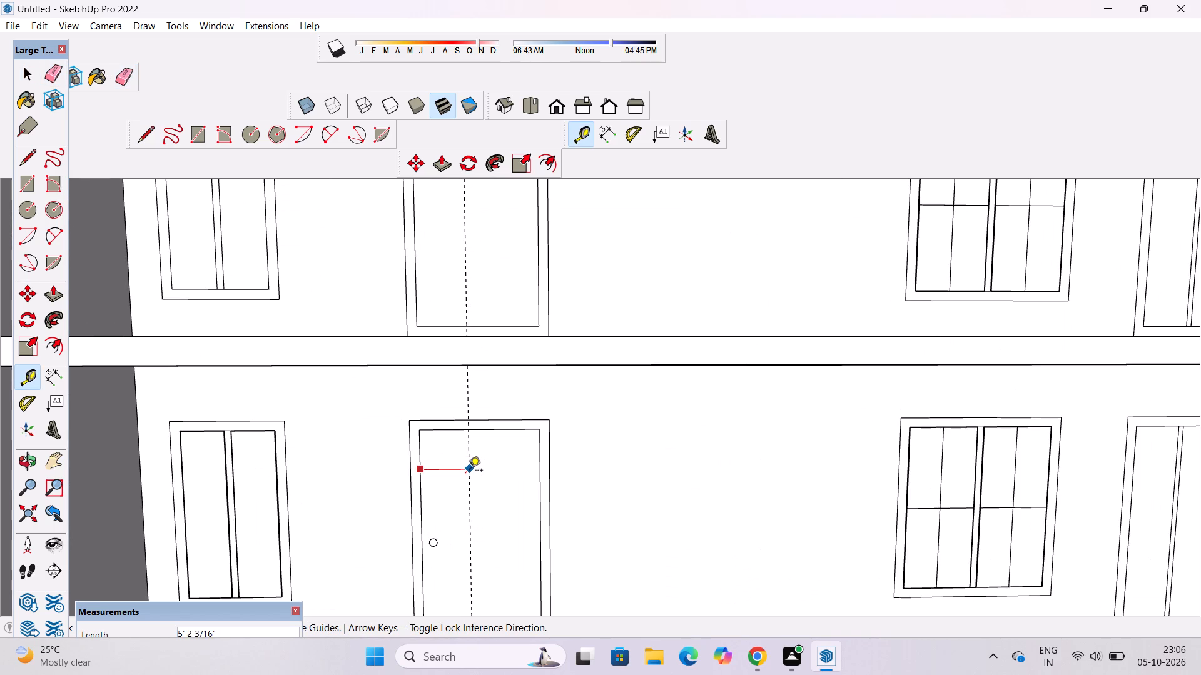
{"action": "scroll", "coordinate": [468, 469], "scroll_direction": "down", "scroll_amount": 4}
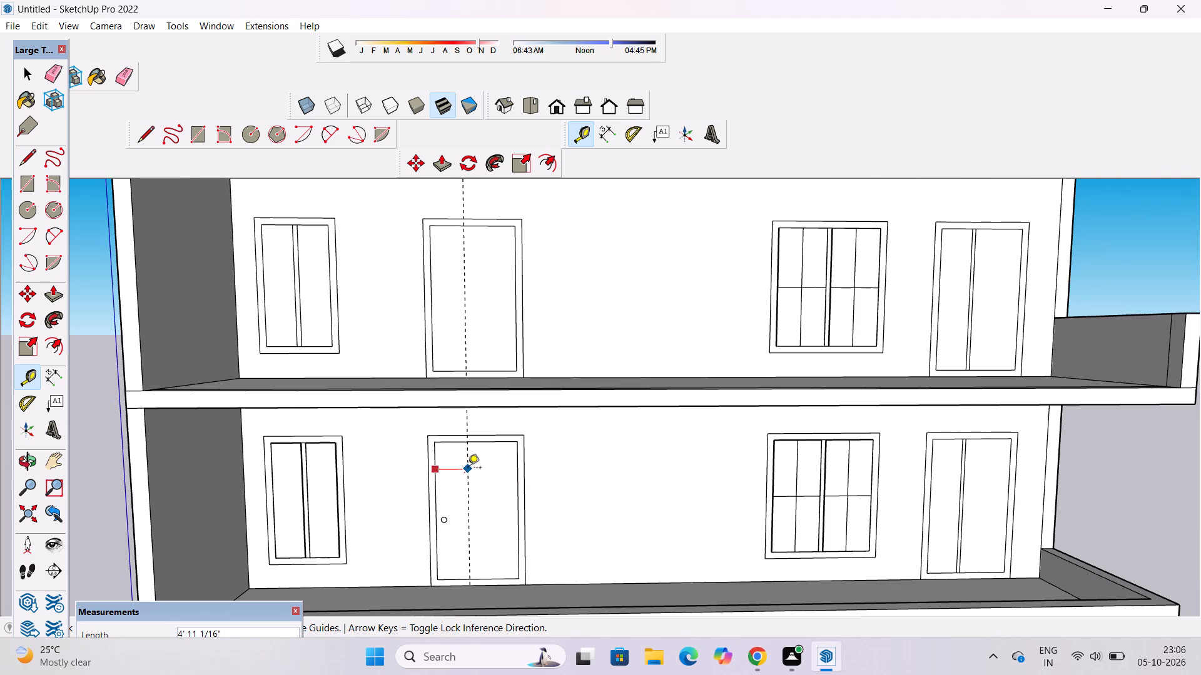
{"action": "scroll", "coordinate": [468, 469], "scroll_direction": "down", "scroll_amount": 1}
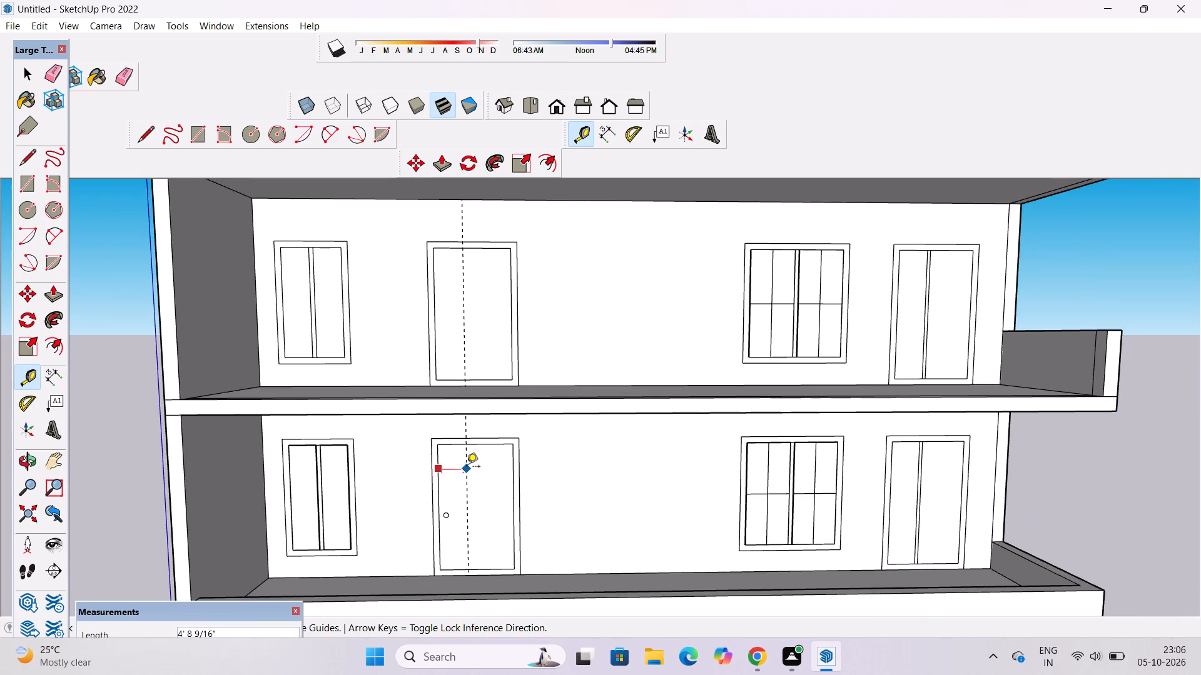
{"action": "left_click", "coordinate": [467, 467]}
Place a second vertical guide 6" from the first, offset toward the knob-side frame edge.
{"action": "scroll", "coordinate": [467, 466], "scroll_direction": "up", "scroll_amount": 2}
{"action": "left_click", "coordinate": [465, 455]}
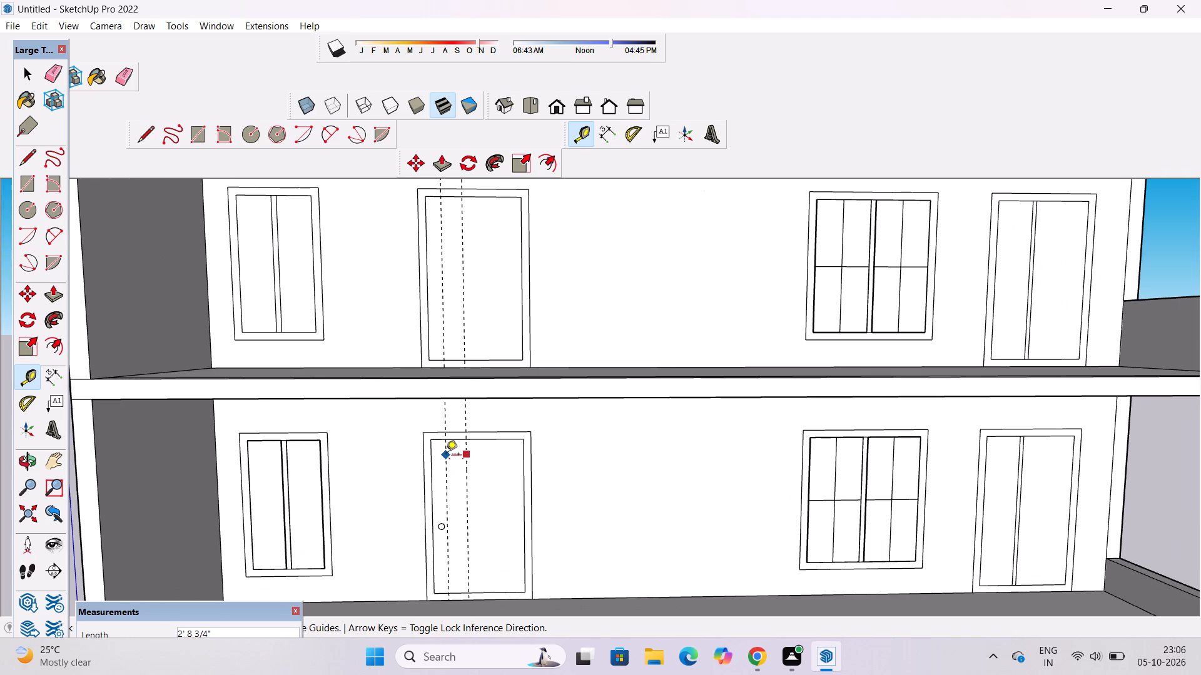
{"action": "type", "text": "6\""}
{"action": "key", "text": "Return"}
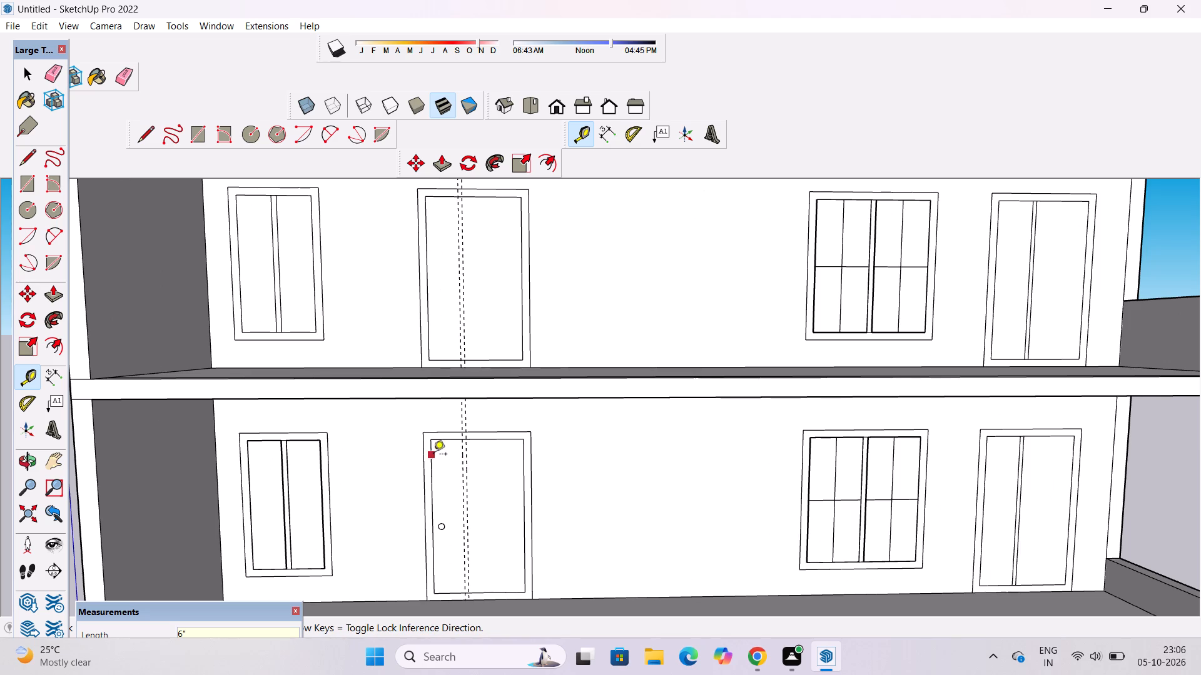
Draw a divider rectangle, 6" by about 21' 4", between the guides inside the door above the knobbed door.
{"action": "left_click", "coordinate": [198, 136]}
{"action": "scroll", "coordinate": [475, 189], "scroll_direction": "up", "scroll_amount": 5}
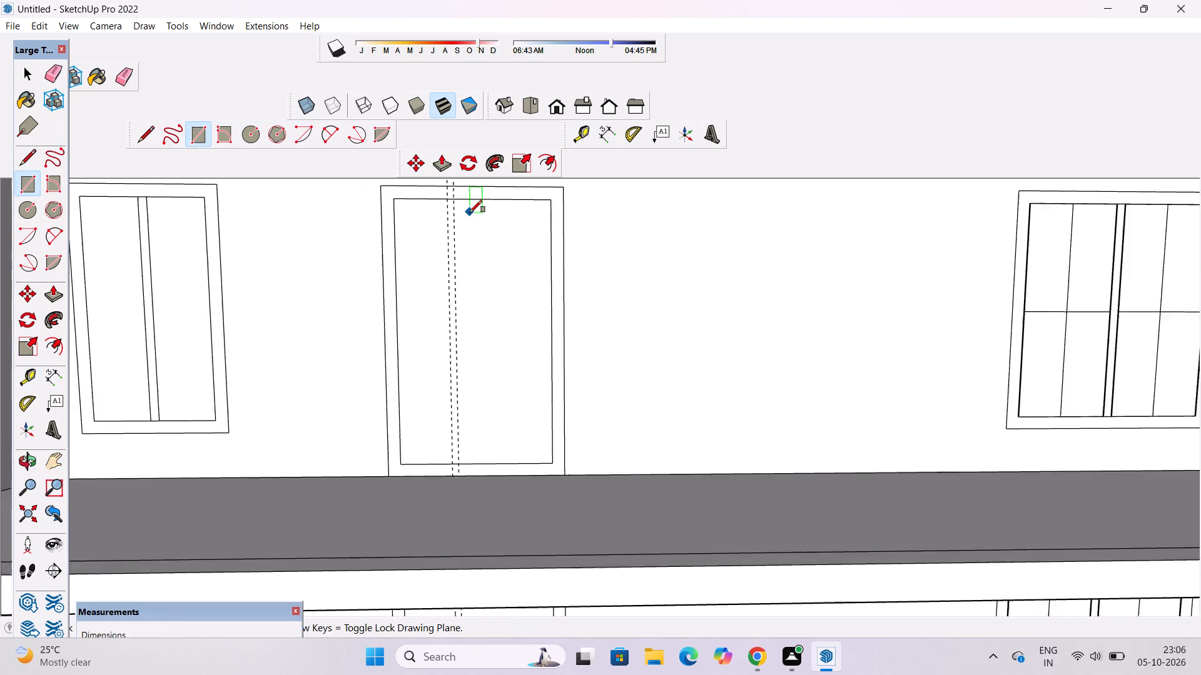
{"action": "scroll", "coordinate": [470, 212], "scroll_direction": "up", "scroll_amount": 4}
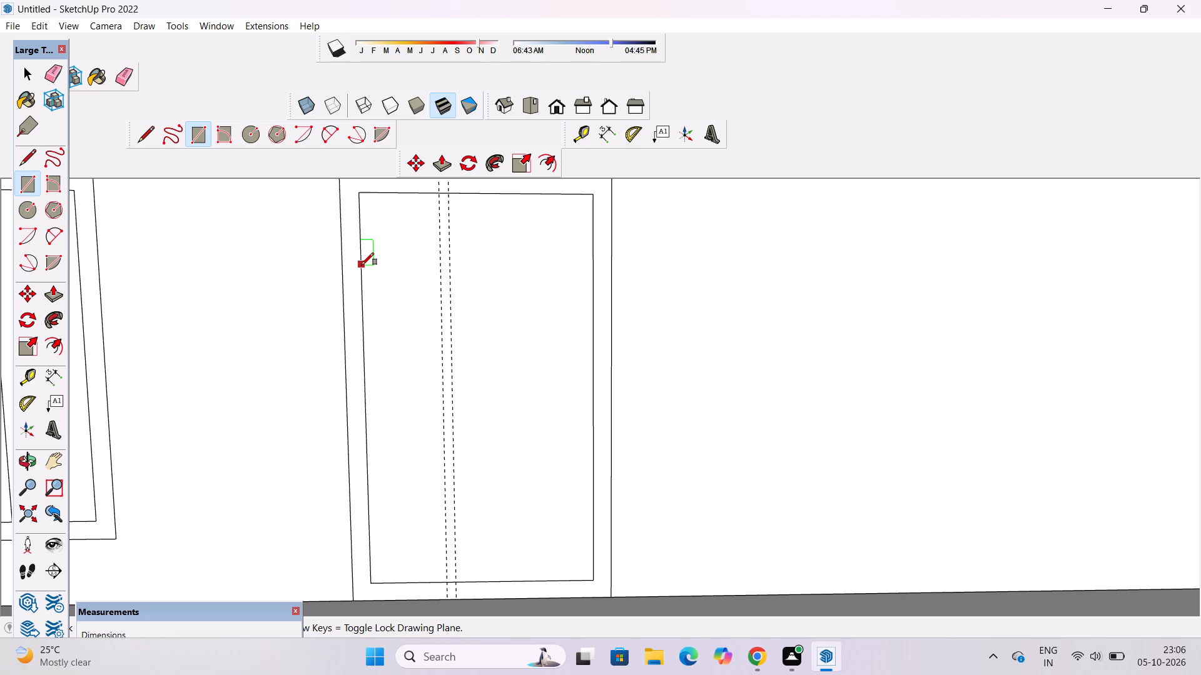
{"action": "scroll", "coordinate": [352, 278], "scroll_direction": "down", "scroll_amount": 4}
{"action": "scroll", "coordinate": [393, 241], "scroll_direction": "up", "scroll_amount": 4}
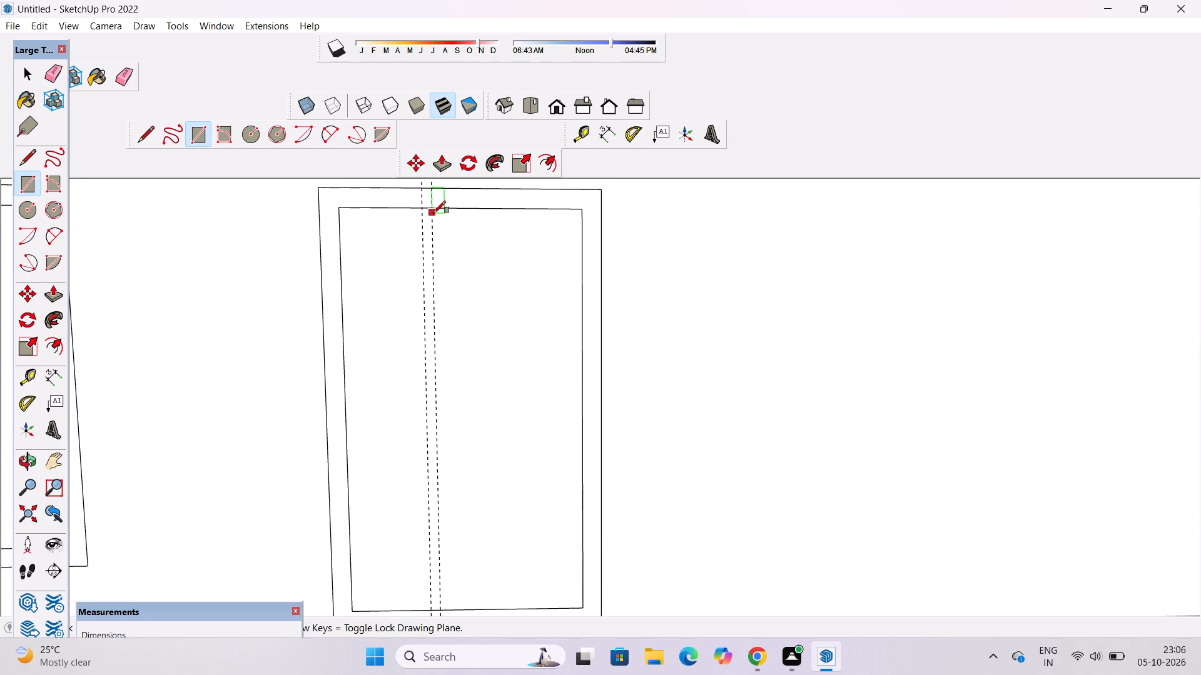
{"action": "scroll", "coordinate": [423, 198], "scroll_direction": "down", "scroll_amount": 2}
{"action": "scroll", "coordinate": [423, 204], "scroll_direction": "up", "scroll_amount": 3}
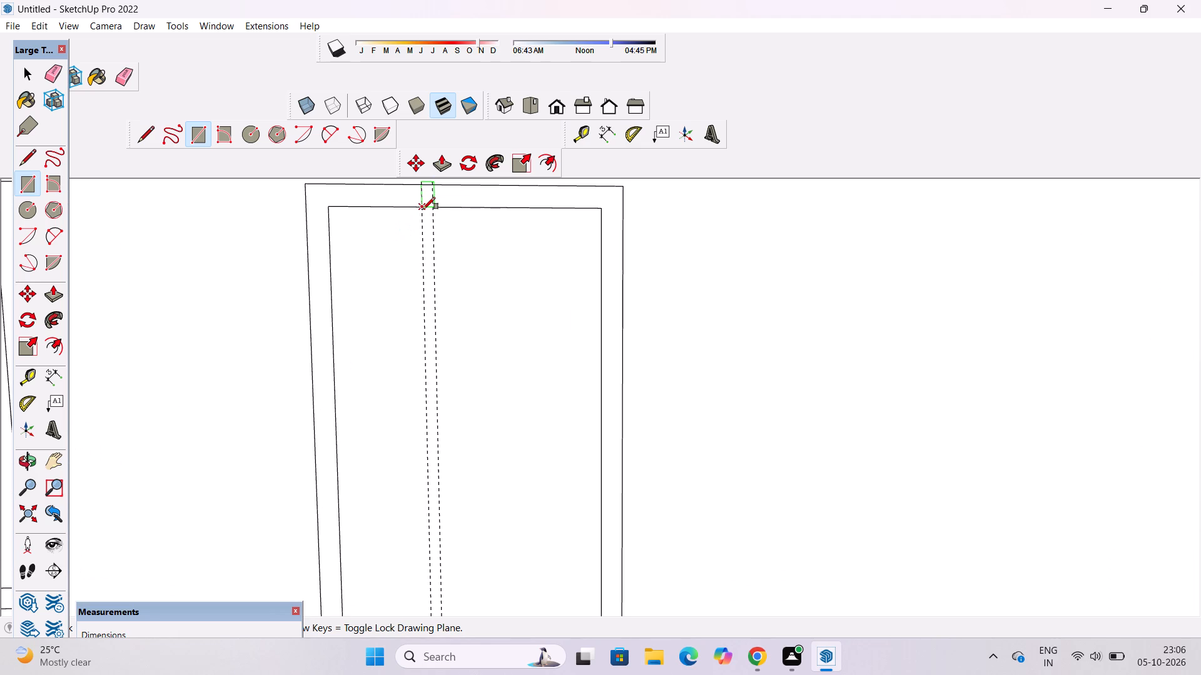
{"action": "left_click", "coordinate": [422, 209]}
{"action": "scroll", "coordinate": [422, 209], "scroll_direction": "down", "scroll_amount": 9}
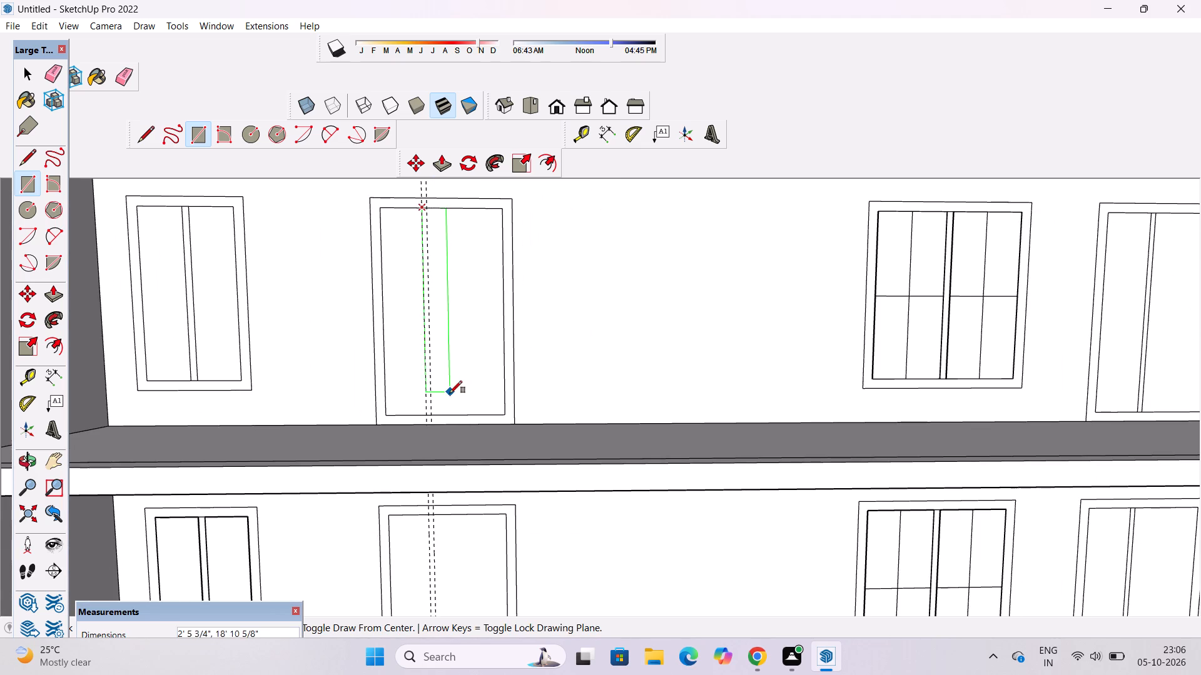
{"action": "scroll", "coordinate": [450, 399], "scroll_direction": "up", "scroll_amount": 8}
{"action": "left_click", "coordinate": [415, 429]}
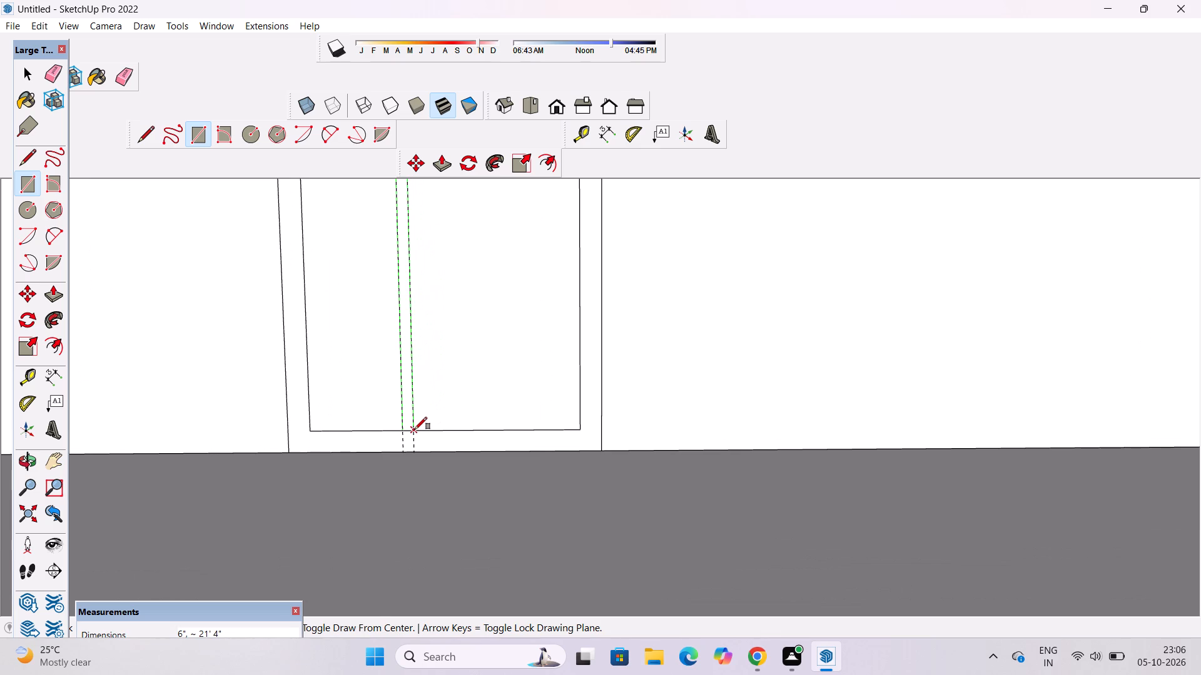
Draw a matching divider rectangle, 6" by about 21' 4", between the two guides inside the knobbed door.
{"action": "scroll", "coordinate": [379, 356], "scroll_direction": "down", "scroll_amount": 11}
{"action": "scroll", "coordinate": [399, 459], "scroll_direction": "up", "scroll_amount": 10}
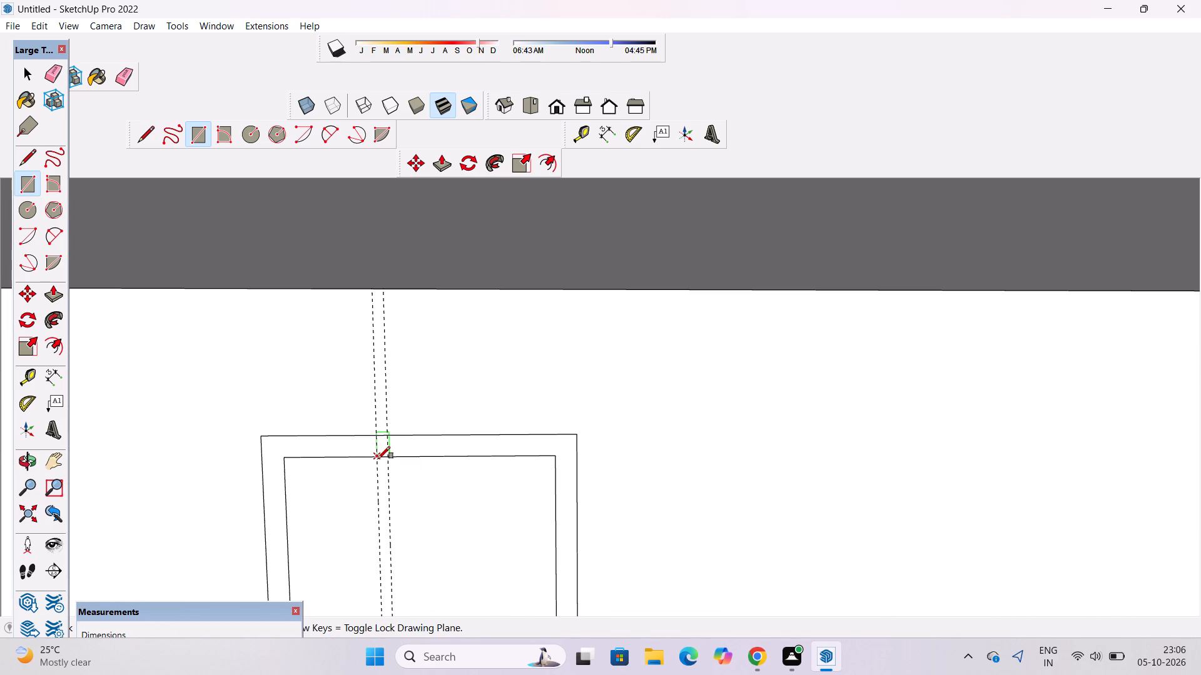
{"action": "left_click", "coordinate": [375, 457]}
{"action": "scroll", "coordinate": [374, 446], "scroll_direction": "down", "scroll_amount": 18}
{"action": "scroll", "coordinate": [382, 532], "scroll_direction": "up", "scroll_amount": 7}
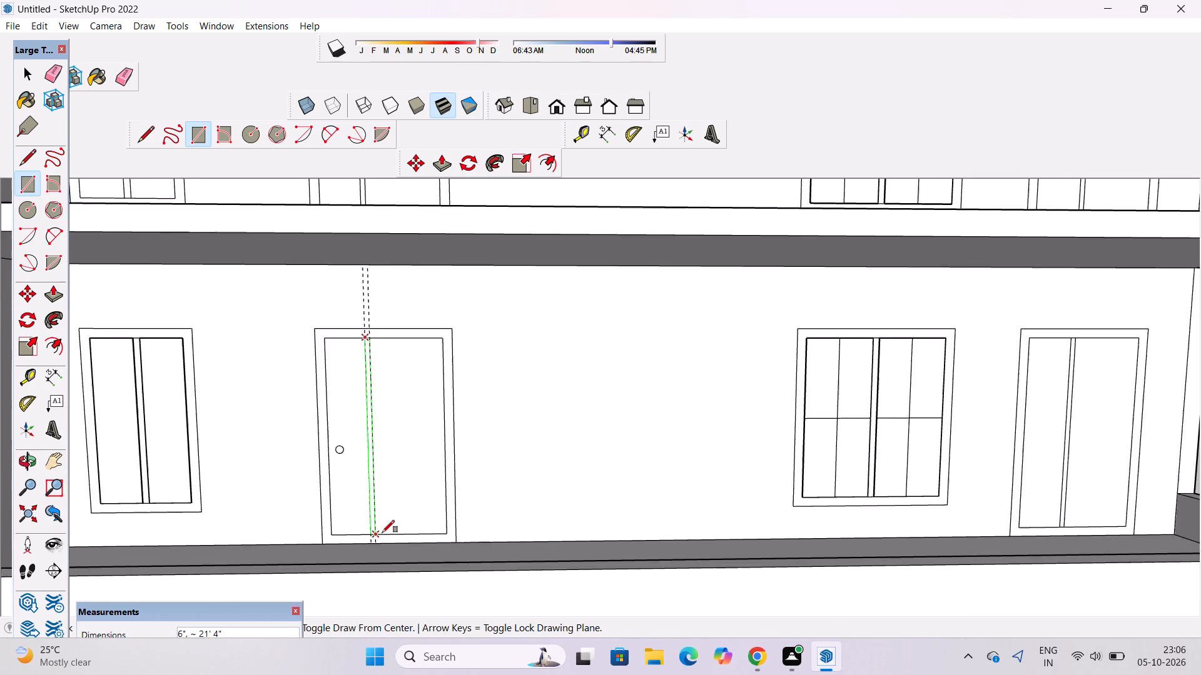
{"action": "scroll", "coordinate": [382, 532], "scroll_direction": "up", "scroll_amount": 6}
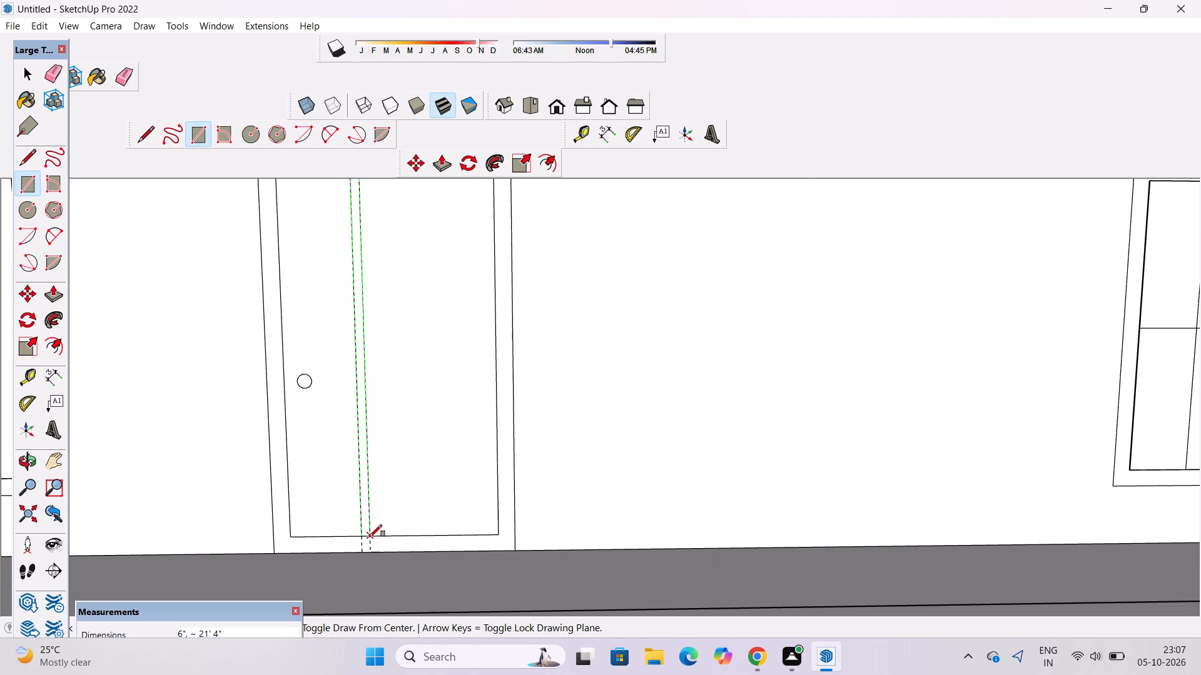
{"action": "left_click", "coordinate": [370, 537]}
Erase the two vertical construction guides running through the knobbed door.
{"action": "key", "text": "space"}
{"action": "type", "text": "e"}
{"action": "scroll", "coordinate": [372, 531], "scroll_direction": "down", "scroll_amount": 11}
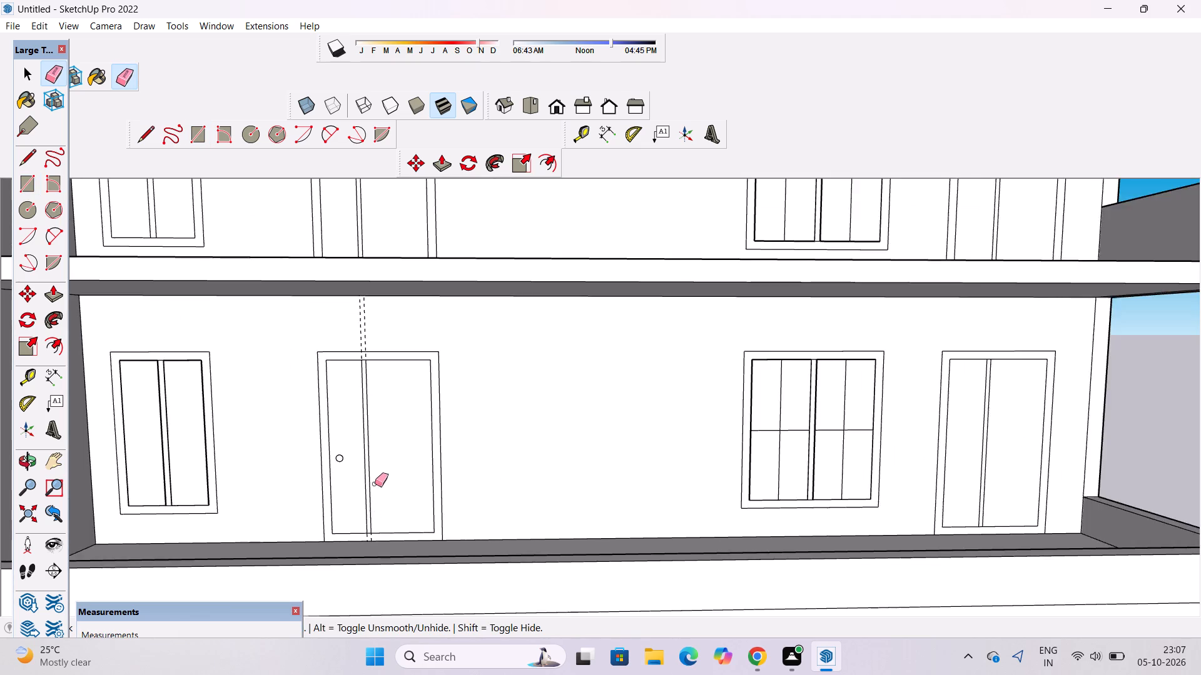
{"action": "scroll", "coordinate": [375, 484], "scroll_direction": "down", "scroll_amount": 2}
{"action": "scroll", "coordinate": [374, 442], "scroll_direction": "up", "scroll_amount": 6}
{"action": "left_click_drag", "start_coordinate": [367, 336], "coordinate": [347, 349]}
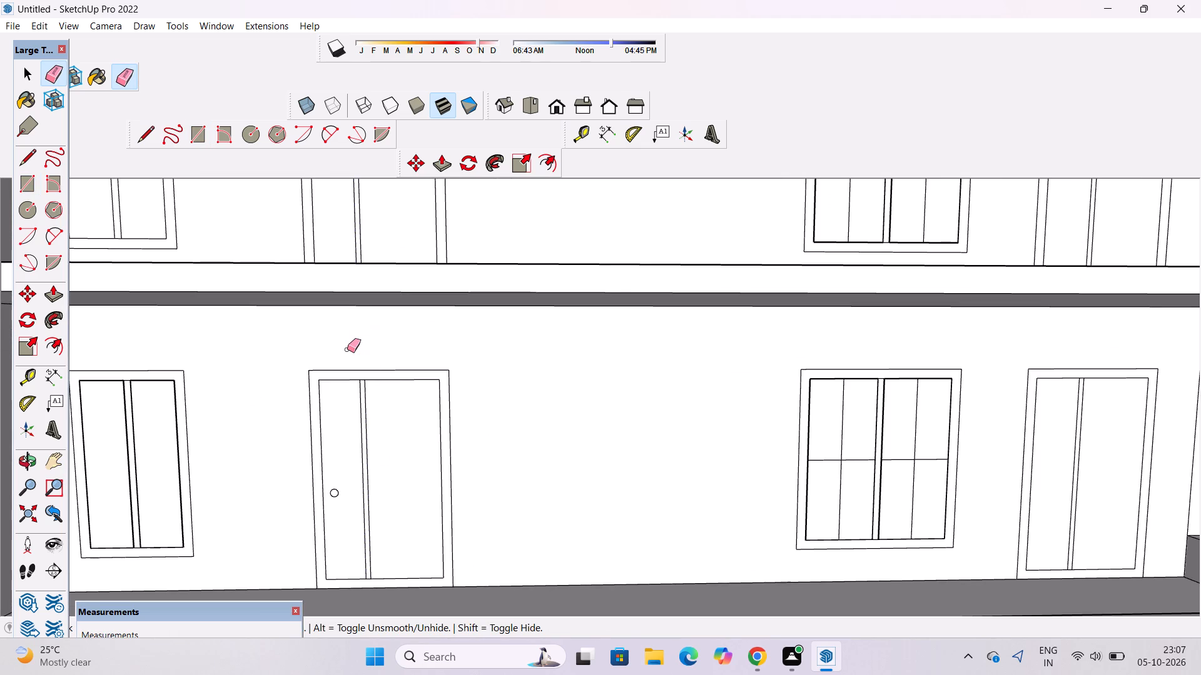
Examine the doors, dividers and windows across both upper floors of the facade.
{"action": "key", "text": "space"}
{"action": "key", "text": "o"}
{"action": "scroll", "coordinate": [371, 371], "scroll_direction": "down", "scroll_amount": 6}
{"action": "left_click_drag", "start_coordinate": [377, 387], "coordinate": [424, 436], "text": "shift"}
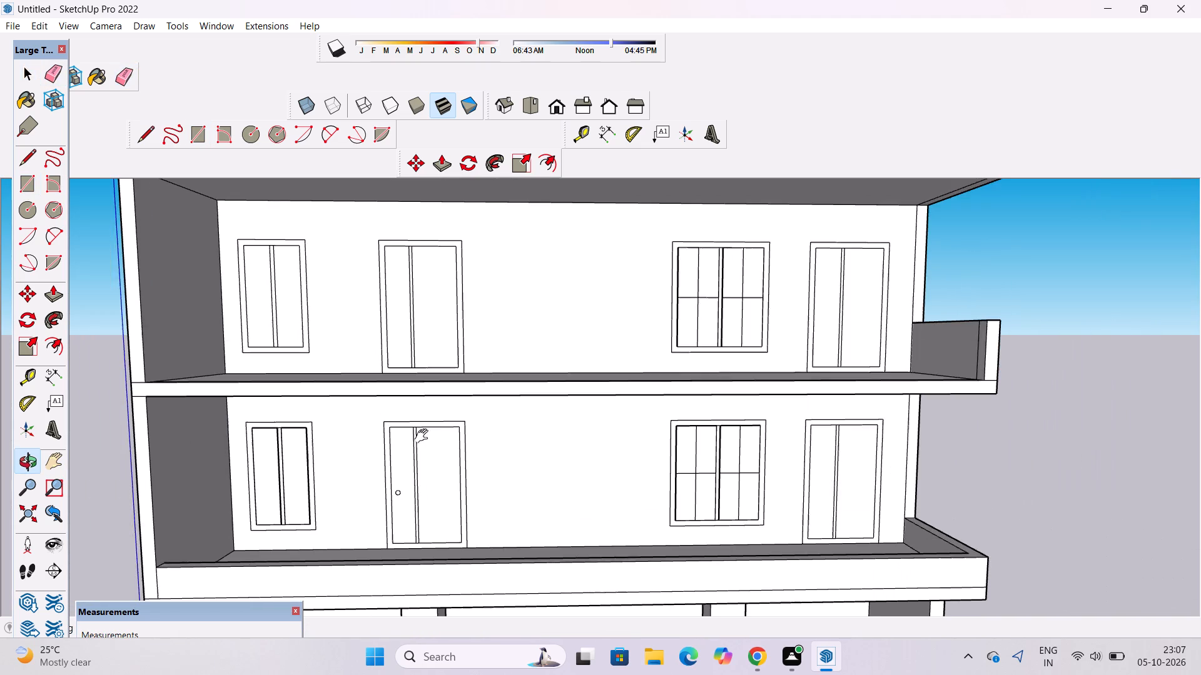
{"action": "left_click_drag", "start_coordinate": [420, 461], "coordinate": [417, 437]}
{"action": "scroll", "coordinate": [415, 425], "scroll_direction": "down", "scroll_amount": 4}
{"action": "left_click_drag", "start_coordinate": [611, 405], "coordinate": [576, 405], "text": "shift"}
{"action": "left_click_drag", "start_coordinate": [604, 444], "coordinate": [606, 450]}
{"action": "scroll", "coordinate": [717, 444], "scroll_direction": "up", "scroll_amount": 3}
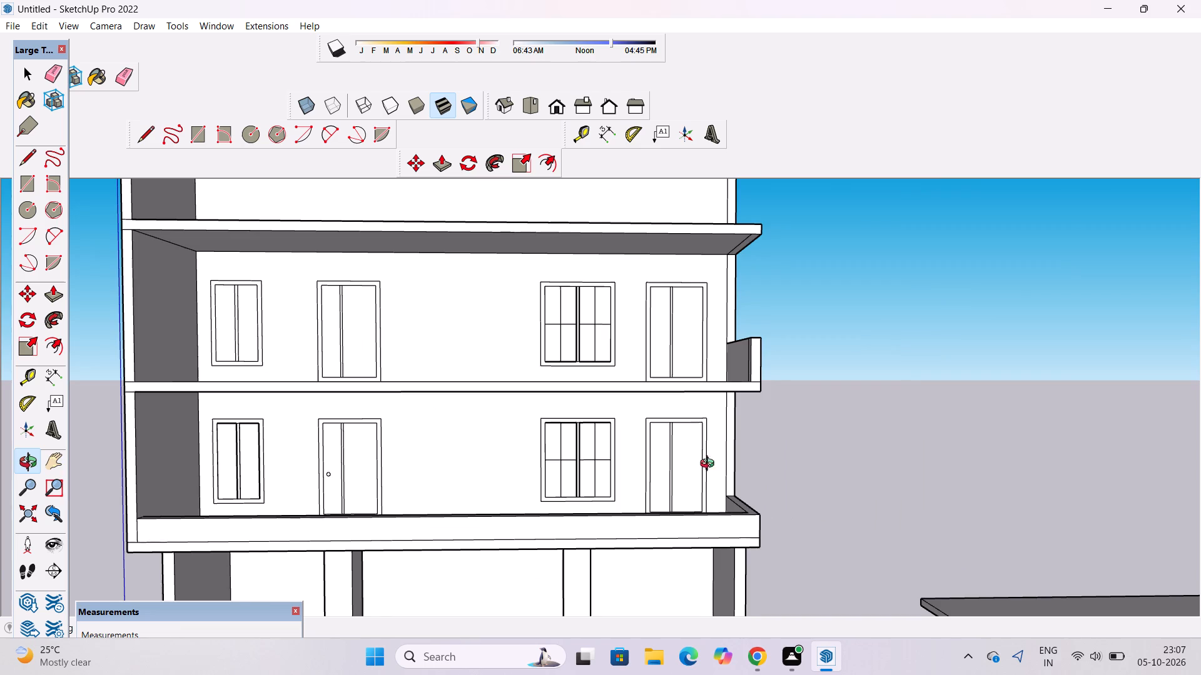
Copy the knob circle about 76' 9" horizontally onto the same floor's door beside the gridded window.
{"action": "left_click_drag", "start_coordinate": [672, 486], "coordinate": [664, 439], "text": "shift"}
{"action": "left_click", "coordinate": [664, 439]}
{"action": "scroll", "coordinate": [680, 452], "scroll_direction": "up", "scroll_amount": 2}
{"action": "left_click_drag", "start_coordinate": [669, 453], "coordinate": [676, 453], "text": "shift"}
{"action": "left_click_drag", "start_coordinate": [668, 447], "coordinate": [696, 449], "text": "shift"}
{"action": "key", "text": "space"}
{"action": "type", "text": "c"}
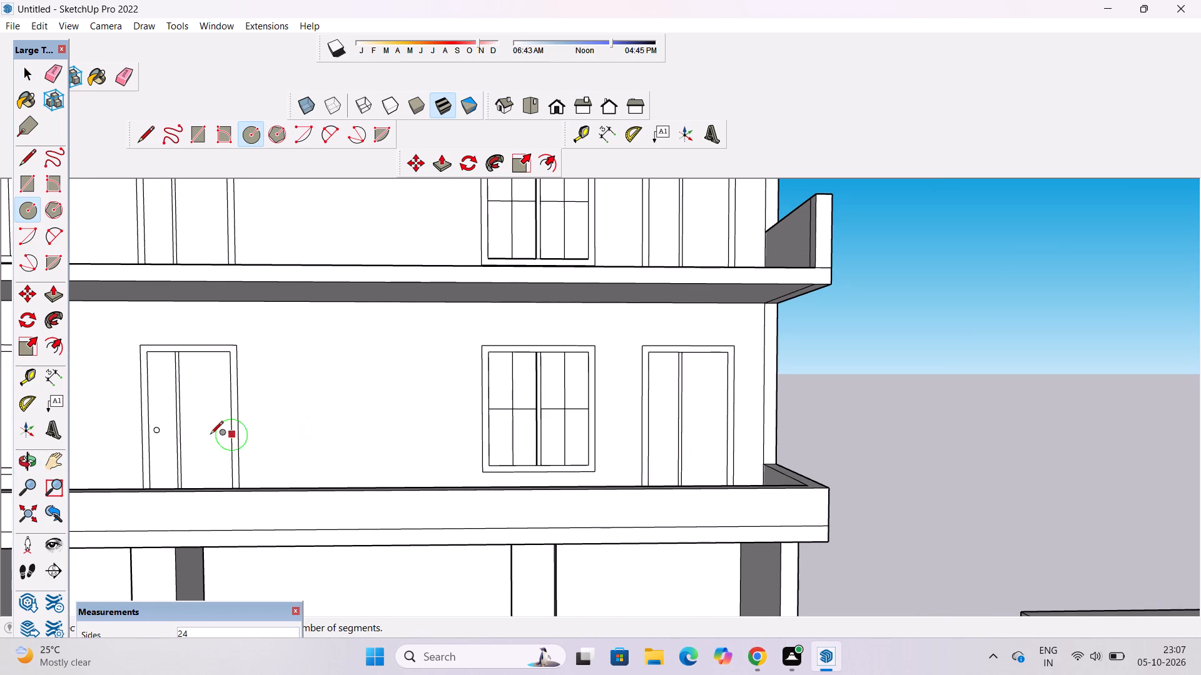
{"action": "scroll", "coordinate": [156, 433], "scroll_direction": "up", "scroll_amount": 3}
{"action": "key", "text": "space"}
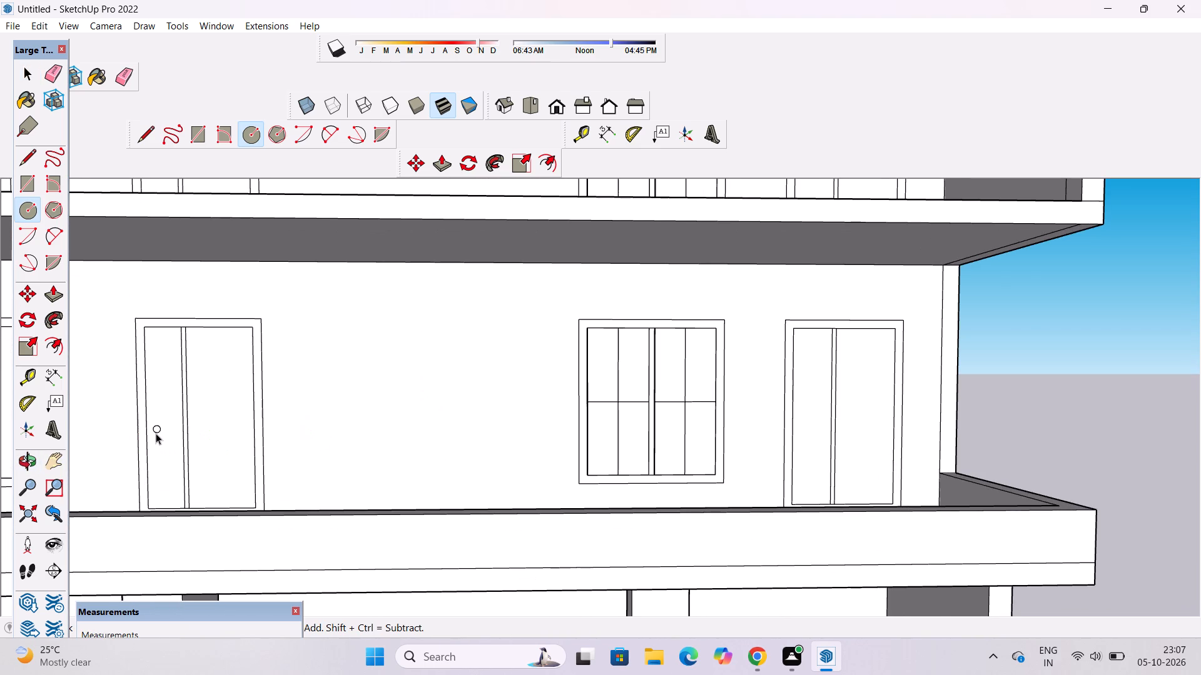
{"action": "scroll", "coordinate": [153, 433], "scroll_direction": "up", "scroll_amount": 14}
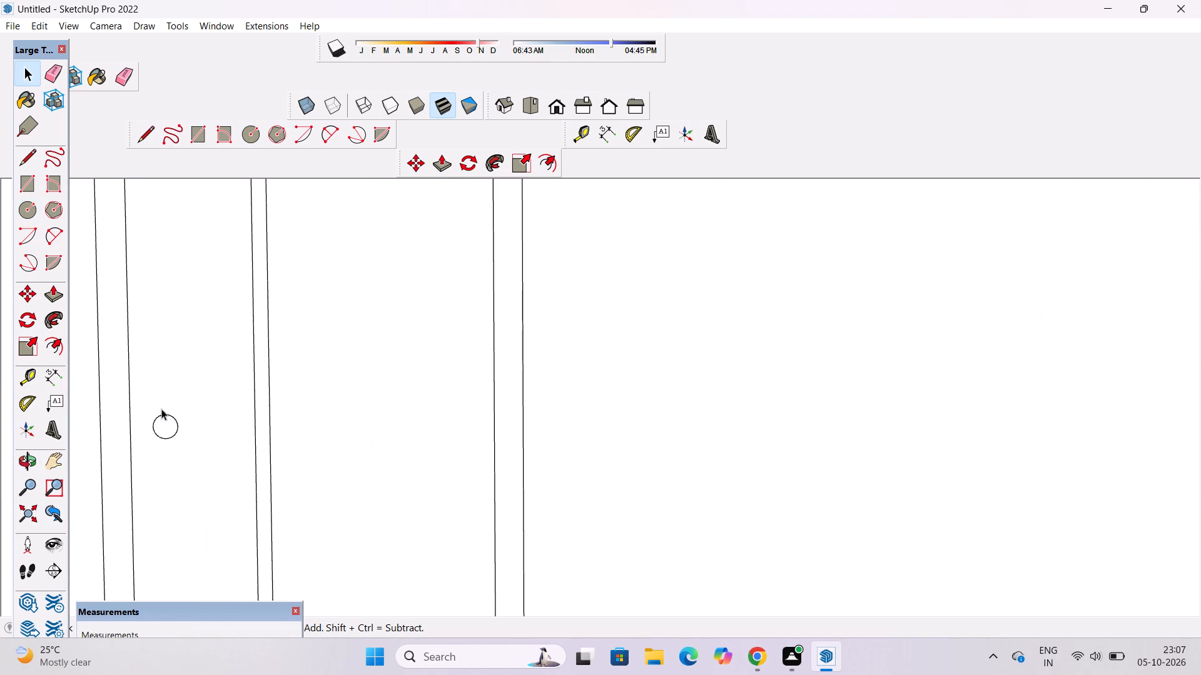
{"action": "double_click", "coordinate": [166, 421]}
{"action": "key", "text": "m"}
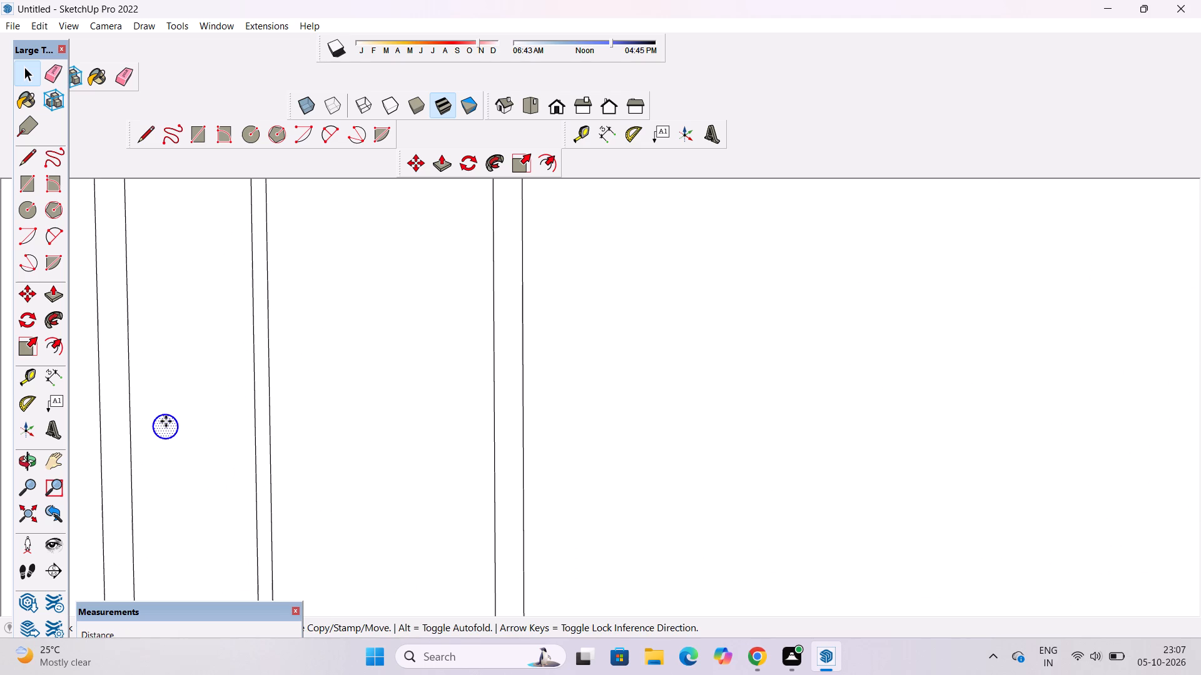
{"action": "scroll", "coordinate": [163, 417], "scroll_direction": "down", "scroll_amount": 3}
{"action": "left_click", "coordinate": [175, 426]}
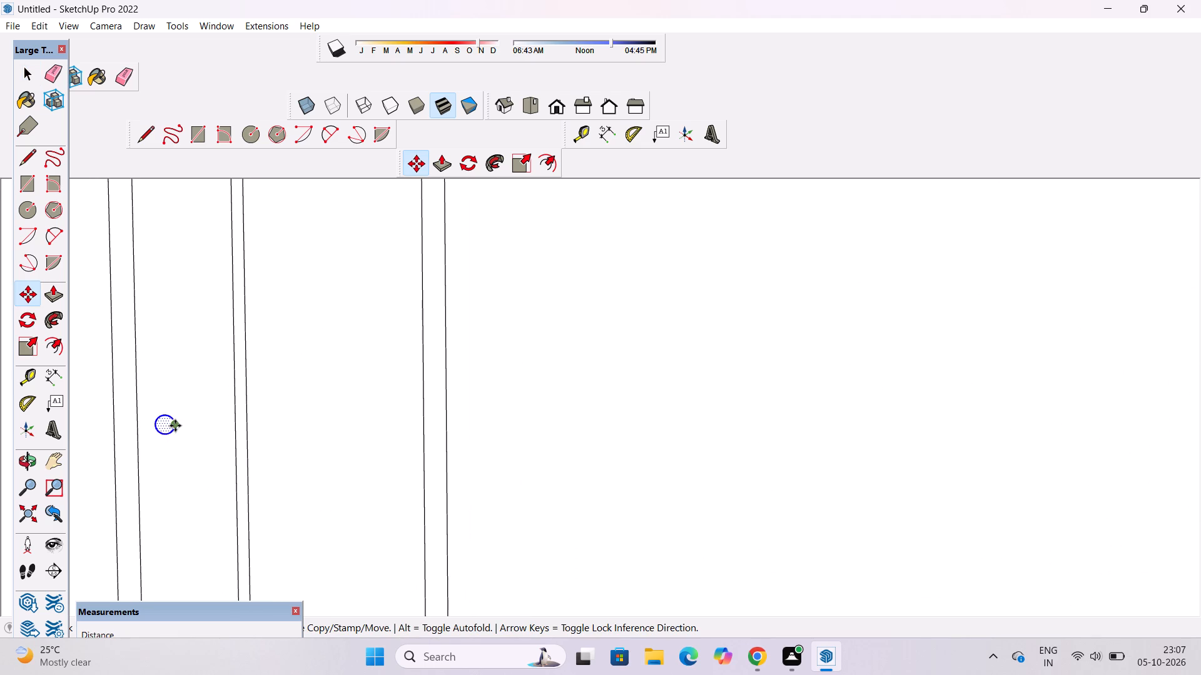
{"action": "scroll", "coordinate": [175, 426], "scroll_direction": "down", "scroll_amount": 8}
{"action": "scroll", "coordinate": [331, 430], "scroll_direction": "down", "scroll_amount": 7}
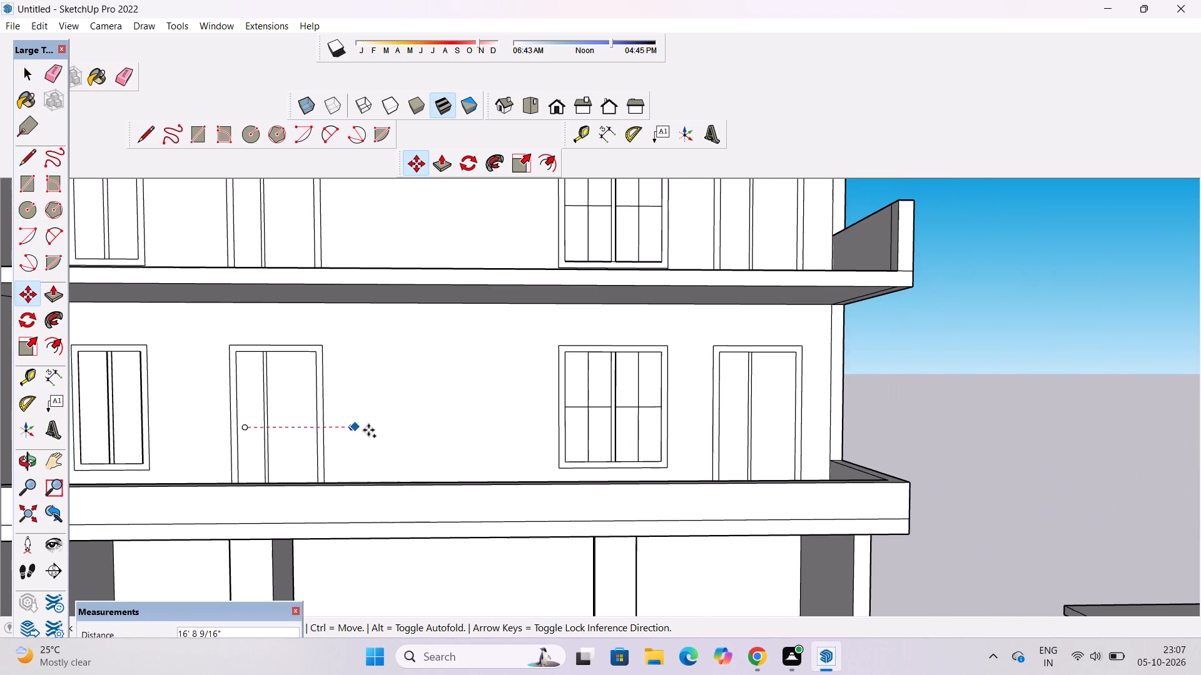
{"action": "scroll", "coordinate": [661, 415], "scroll_direction": "up", "scroll_amount": 2}
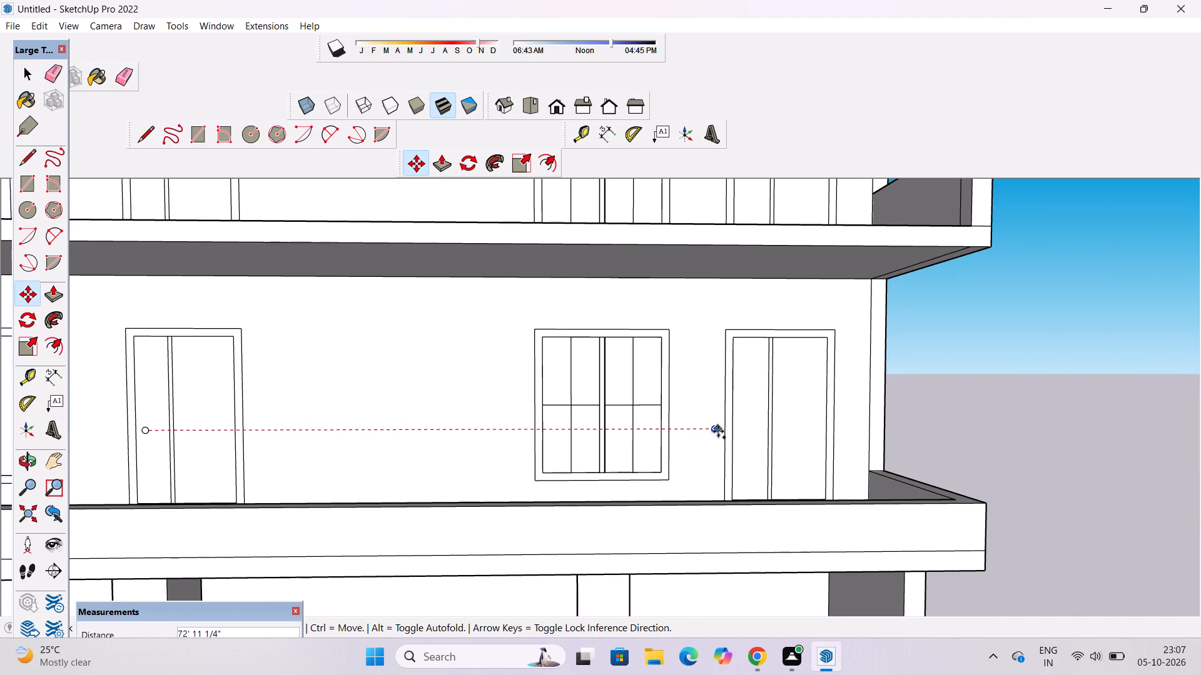
{"action": "left_click", "coordinate": [747, 430]}
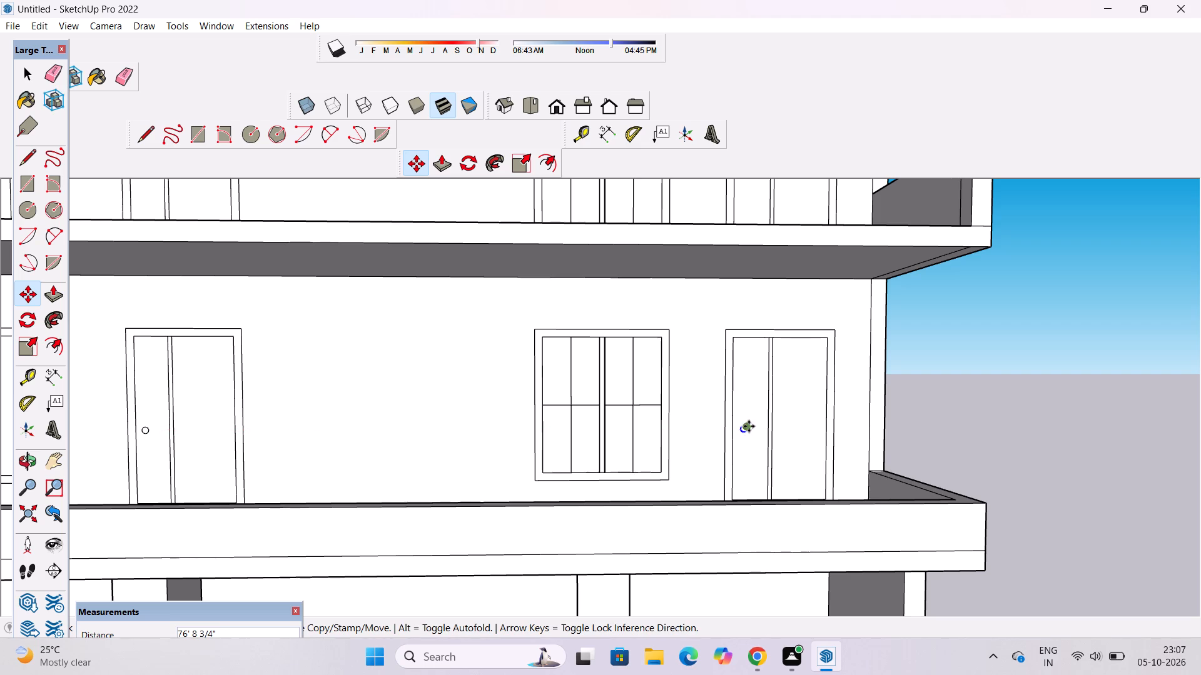
Copy the new knob straight up about 33' 7" onto the matching door one floor above.
{"action": "scroll", "coordinate": [749, 426], "scroll_direction": "down", "scroll_amount": 2}
{"action": "scroll", "coordinate": [754, 435], "scroll_direction": "up", "scroll_amount": 7}
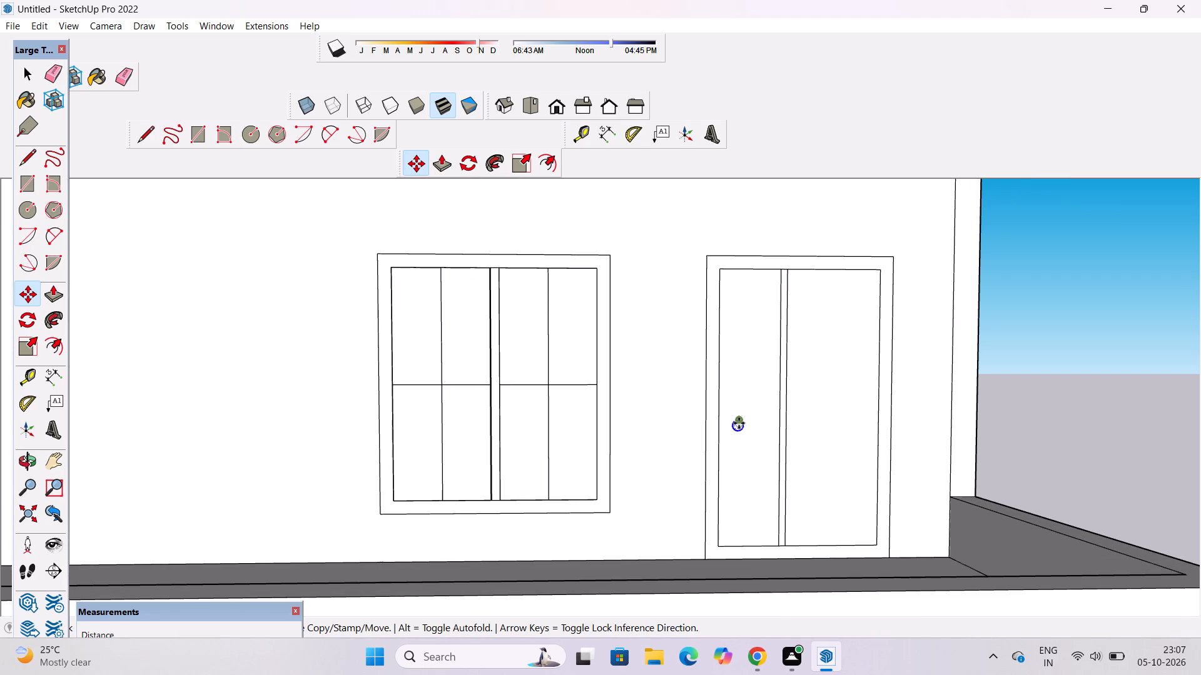
{"action": "left_click", "coordinate": [737, 423]}
{"action": "scroll", "coordinate": [733, 418], "scroll_direction": "down", "scroll_amount": 7}
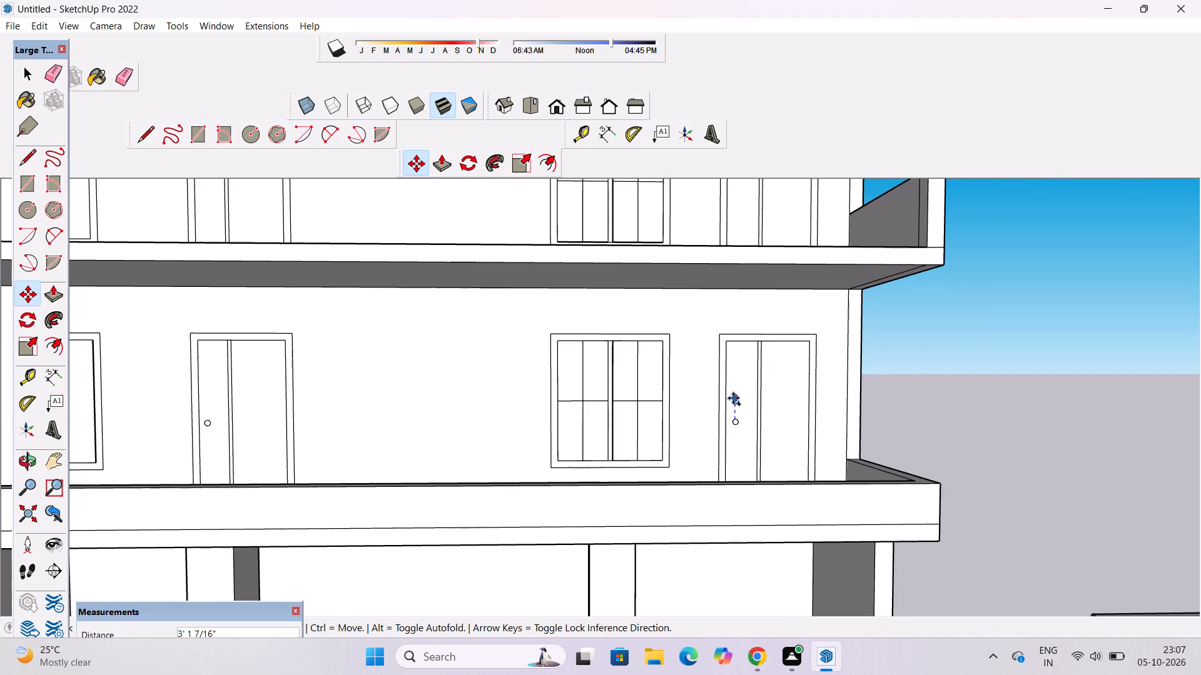
{"action": "scroll", "coordinate": [733, 395], "scroll_direction": "down", "scroll_amount": 5}
{"action": "scroll", "coordinate": [742, 366], "scroll_direction": "up", "scroll_amount": 6}
{"action": "scroll", "coordinate": [742, 366], "scroll_direction": "down", "scroll_amount": 5}
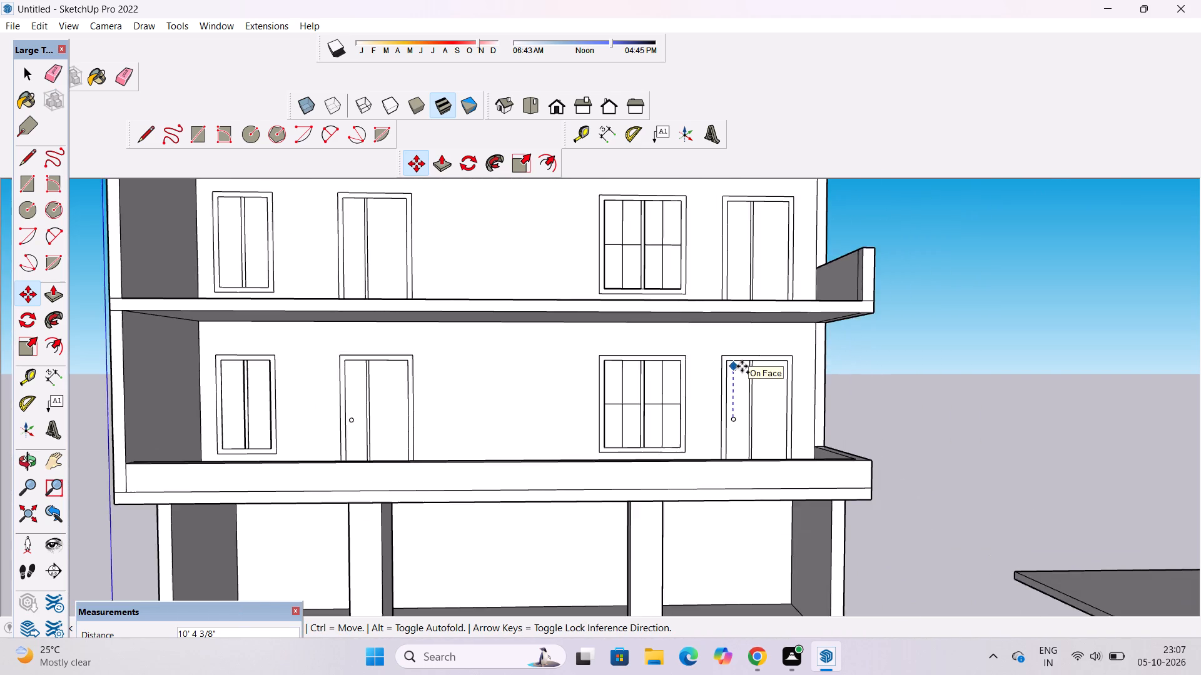
{"action": "scroll", "coordinate": [742, 366], "scroll_direction": "down", "scroll_amount": 3}
{"action": "scroll", "coordinate": [733, 309], "scroll_direction": "up", "scroll_amount": 8}
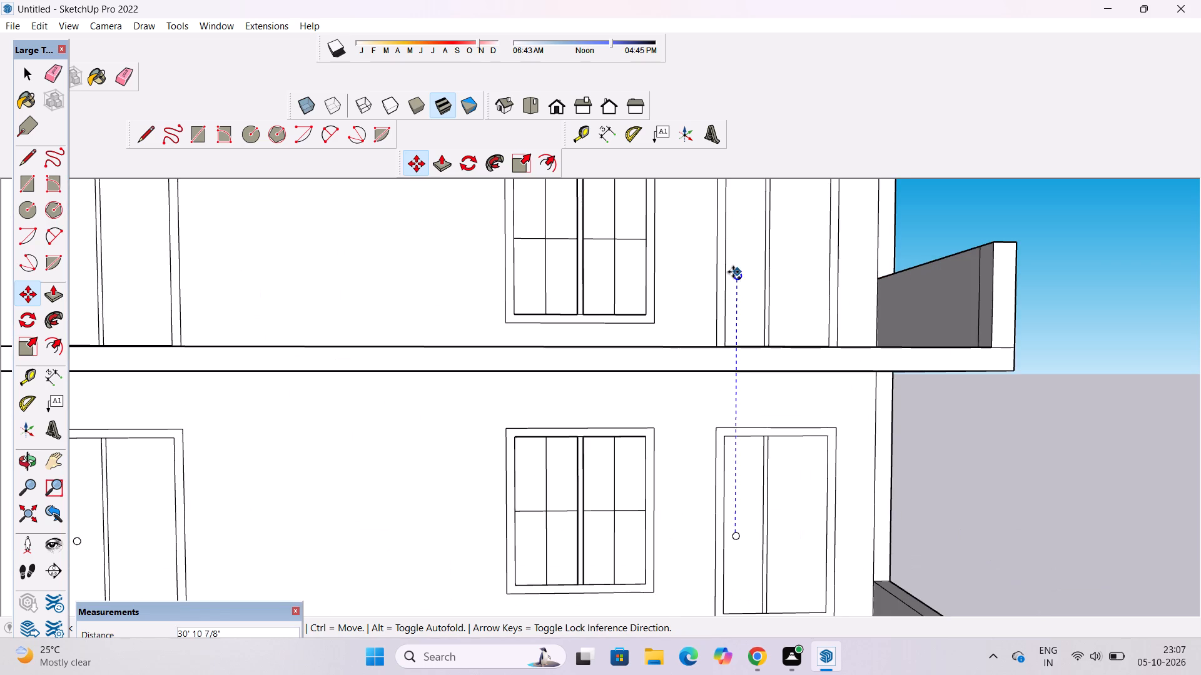
{"action": "scroll", "coordinate": [733, 272], "scroll_direction": "down", "scroll_amount": 2}
{"action": "scroll", "coordinate": [733, 266], "scroll_direction": "up", "scroll_amount": 5}
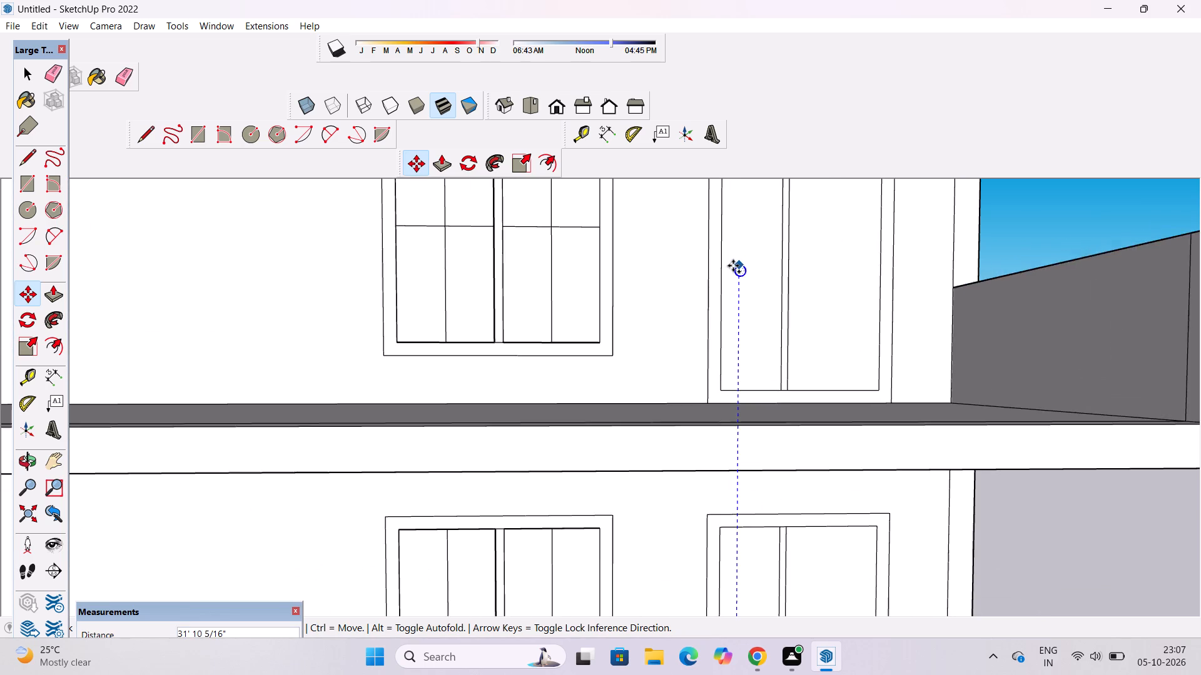
{"action": "scroll", "coordinate": [733, 266], "scroll_direction": "up", "scroll_amount": 3}
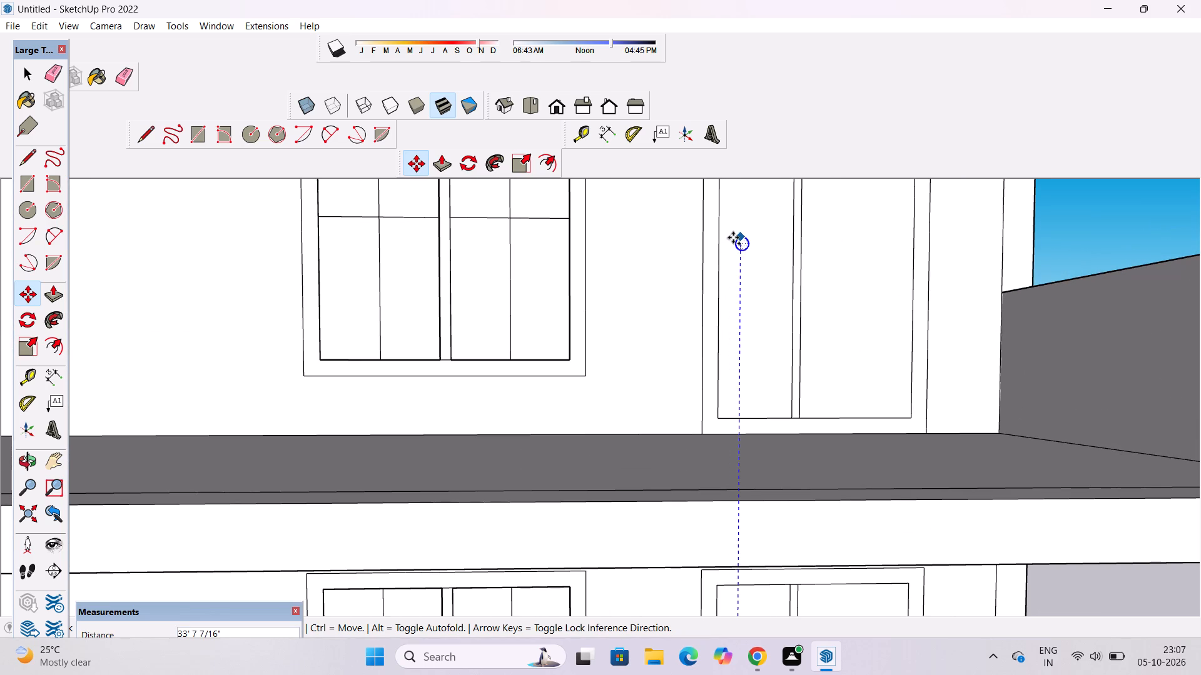
{"action": "left_click", "coordinate": [733, 235]}
Move the copied knob slightly straight down on the upper-floor door beside the gridded window.
{"action": "scroll", "coordinate": [733, 247], "scroll_direction": "down", "scroll_amount": 6}
{"action": "scroll", "coordinate": [733, 391], "scroll_direction": "down", "scroll_amount": 3}
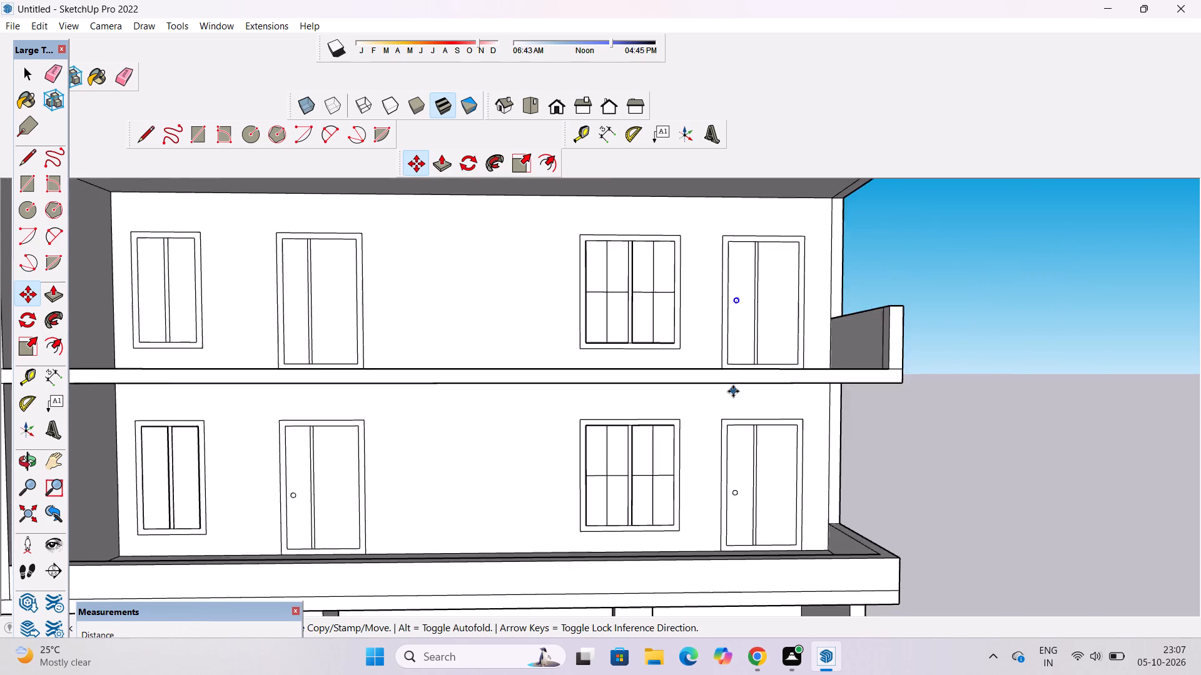
{"action": "scroll", "coordinate": [733, 391], "scroll_direction": "down", "scroll_amount": 5}
{"action": "key", "text": "o"}
{"action": "left_click_drag", "start_coordinate": [788, 340], "coordinate": [765, 381]}
{"action": "scroll", "coordinate": [753, 362], "scroll_direction": "up", "scroll_amount": 2}
{"action": "left_click_drag", "start_coordinate": [746, 354], "coordinate": [761, 387], "text": "shift"}
{"action": "left_click_drag", "start_coordinate": [762, 392], "coordinate": [759, 360]}
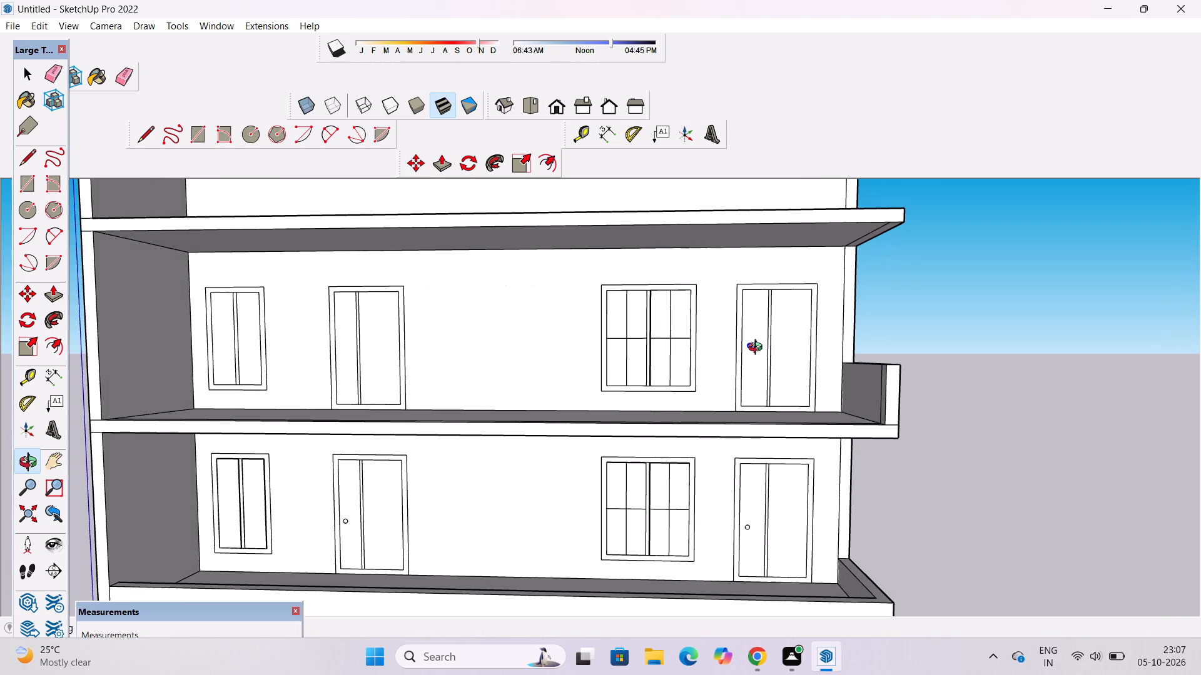
{"action": "scroll", "coordinate": [758, 349], "scroll_direction": "up", "scroll_amount": 4}
{"action": "left_click_drag", "start_coordinate": [766, 372], "coordinate": [769, 386], "text": "shift"}
{"action": "left_click_drag", "start_coordinate": [769, 388], "coordinate": [768, 367]}
{"action": "left_click_drag", "start_coordinate": [768, 388], "coordinate": [766, 406], "text": "shift"}
{"action": "left_click_drag", "start_coordinate": [767, 438], "coordinate": [779, 480]}
{"action": "scroll", "coordinate": [639, 401], "scroll_direction": "up", "scroll_amount": 3}
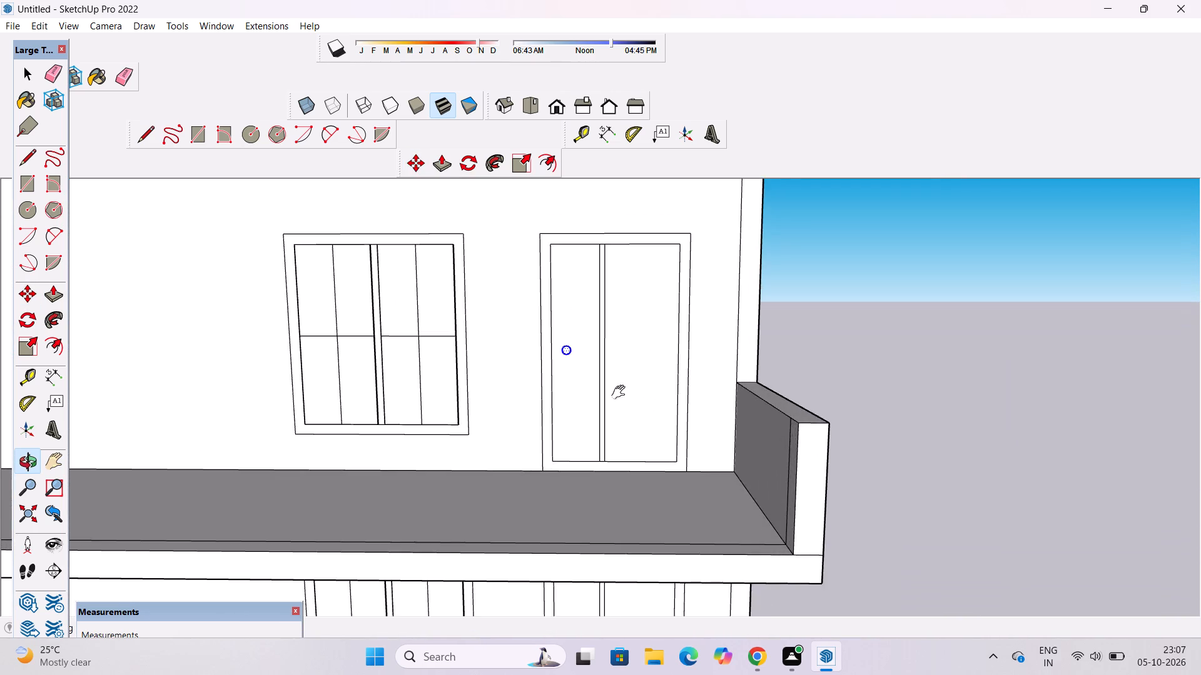
{"action": "left_click_drag", "start_coordinate": [606, 391], "coordinate": [682, 460], "text": "shift"}
{"action": "scroll", "coordinate": [636, 432], "scroll_direction": "up", "scroll_amount": 4, "text": "shift"}
{"action": "left_click_drag", "start_coordinate": [636, 431], "coordinate": [651, 451], "text": "shift"}
{"action": "key", "text": "m"}
{"action": "scroll", "coordinate": [643, 443], "scroll_direction": "up", "scroll_amount": 4}
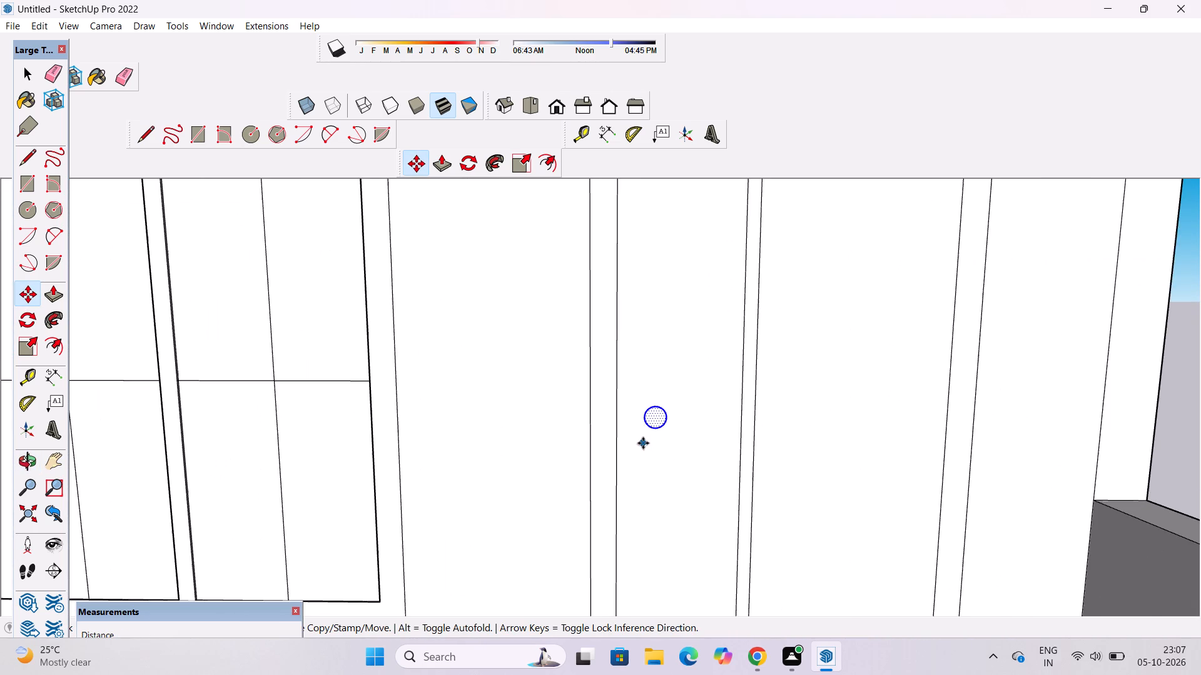
{"action": "left_click", "coordinate": [655, 429]}
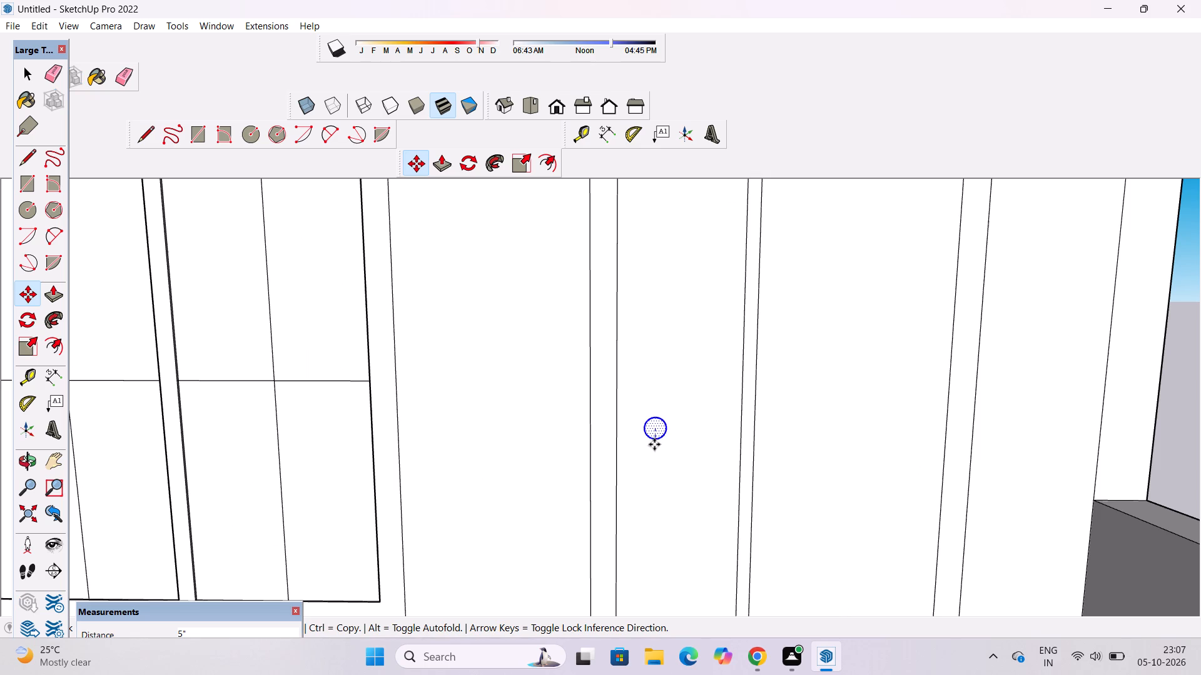
{"action": "left_click", "coordinate": [655, 450]}
Lower that same upper-floor knob by a further 11 7/16" or so.
{"action": "scroll", "coordinate": [741, 360], "scroll_direction": "down", "scroll_amount": 14}
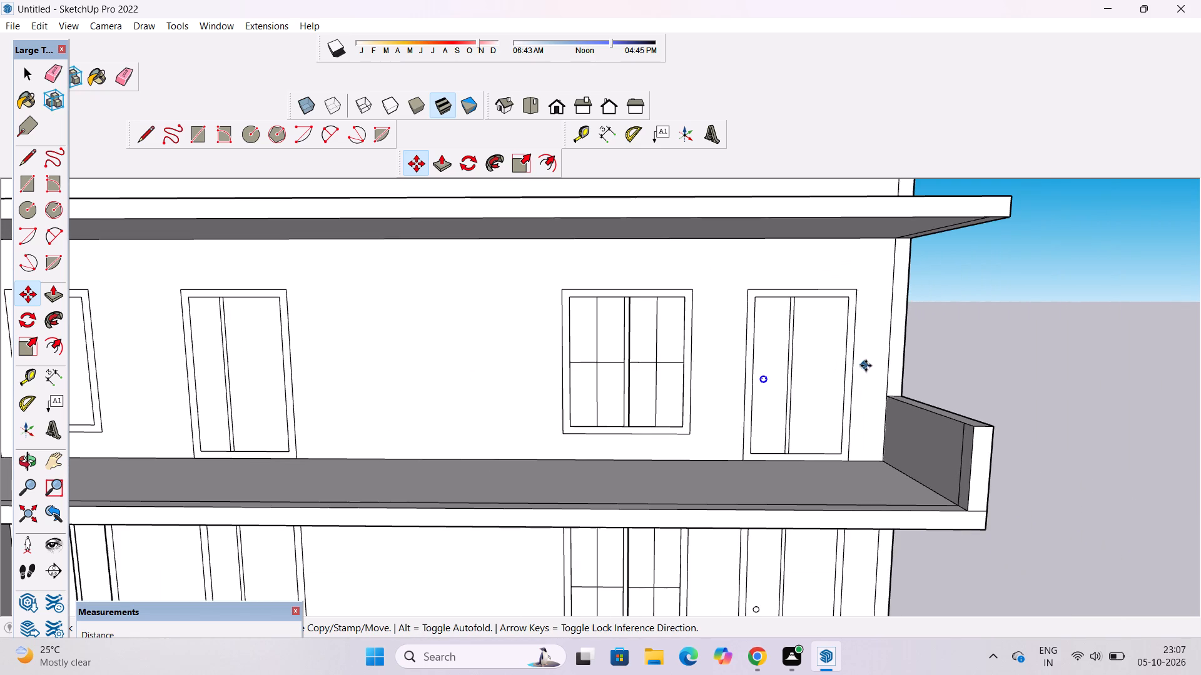
{"action": "scroll", "coordinate": [1087, 331], "scroll_direction": "down", "scroll_amount": 4}
{"action": "scroll", "coordinate": [686, 376], "scroll_direction": "up", "scroll_amount": 2}
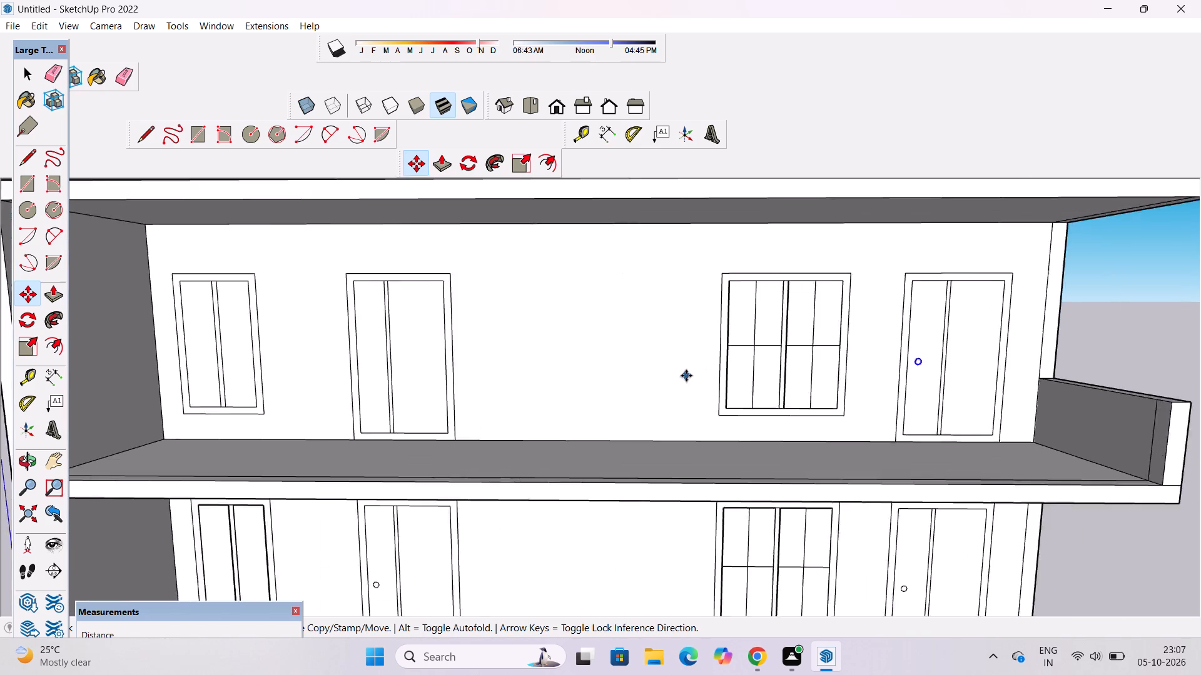
{"action": "scroll", "coordinate": [686, 376], "scroll_direction": "up", "scroll_amount": 5}
{"action": "scroll", "coordinate": [894, 347], "scroll_direction": "down", "scroll_amount": 7}
{"action": "scroll", "coordinate": [1200, 351], "scroll_direction": "up", "scroll_amount": 5}
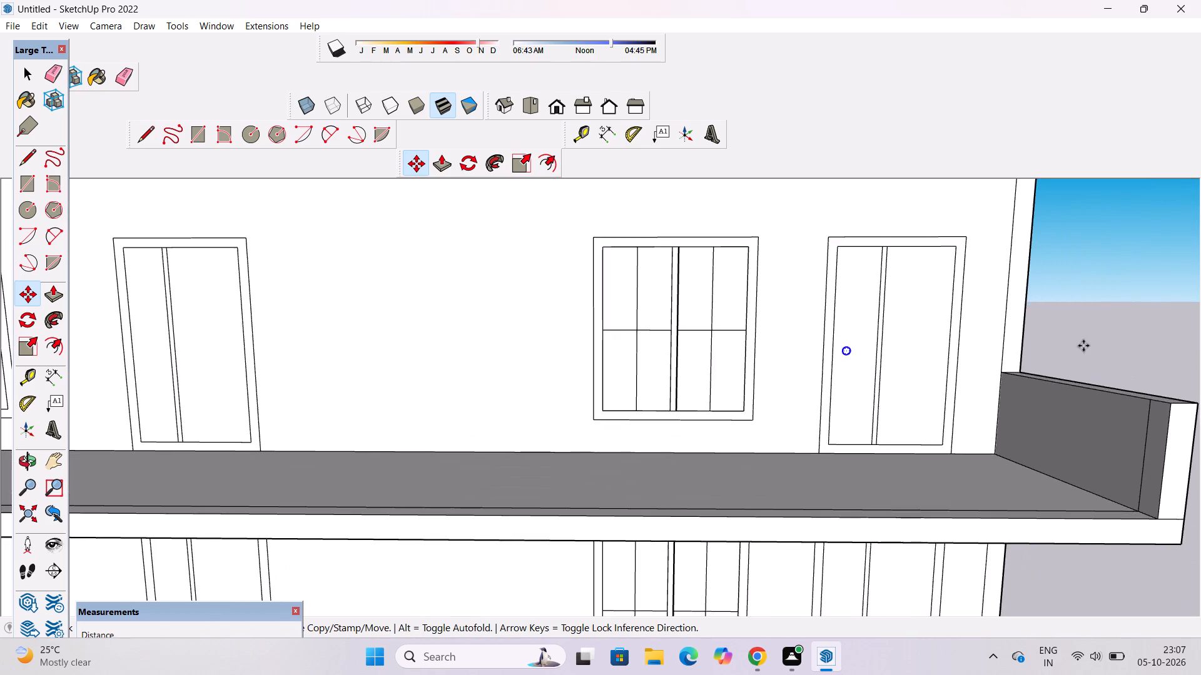
{"action": "scroll", "coordinate": [1083, 346], "scroll_direction": "up", "scroll_amount": 8}
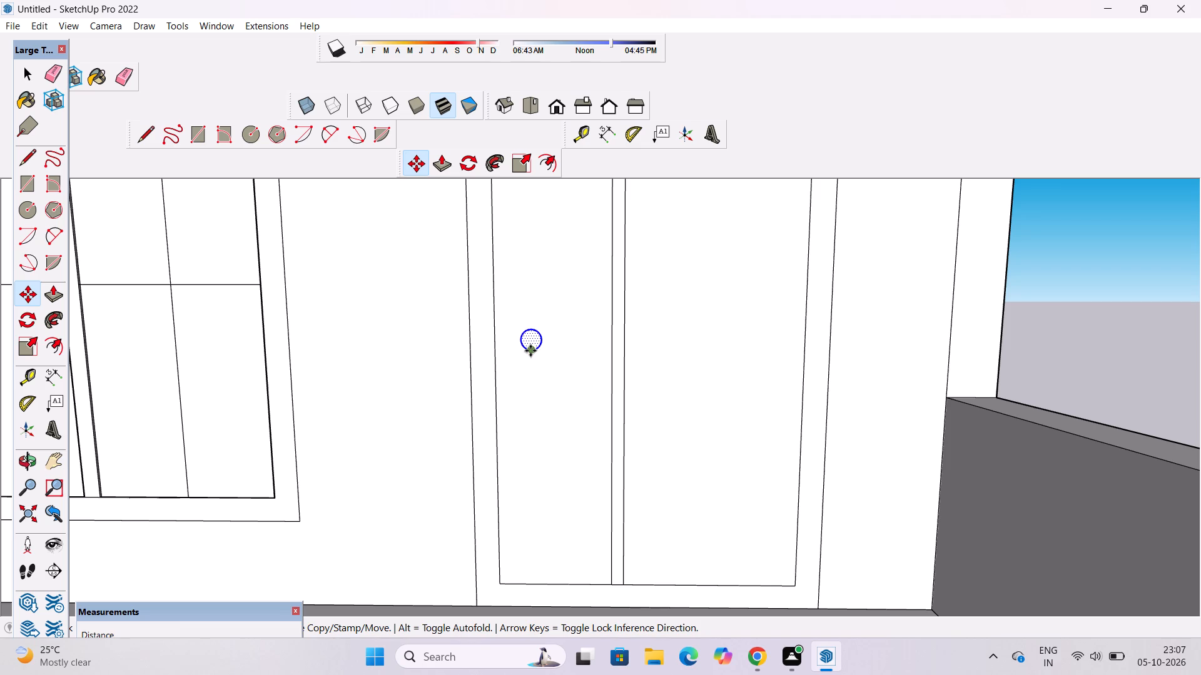
{"action": "left_click", "coordinate": [530, 351]}
{"action": "left_click", "coordinate": [532, 374]}
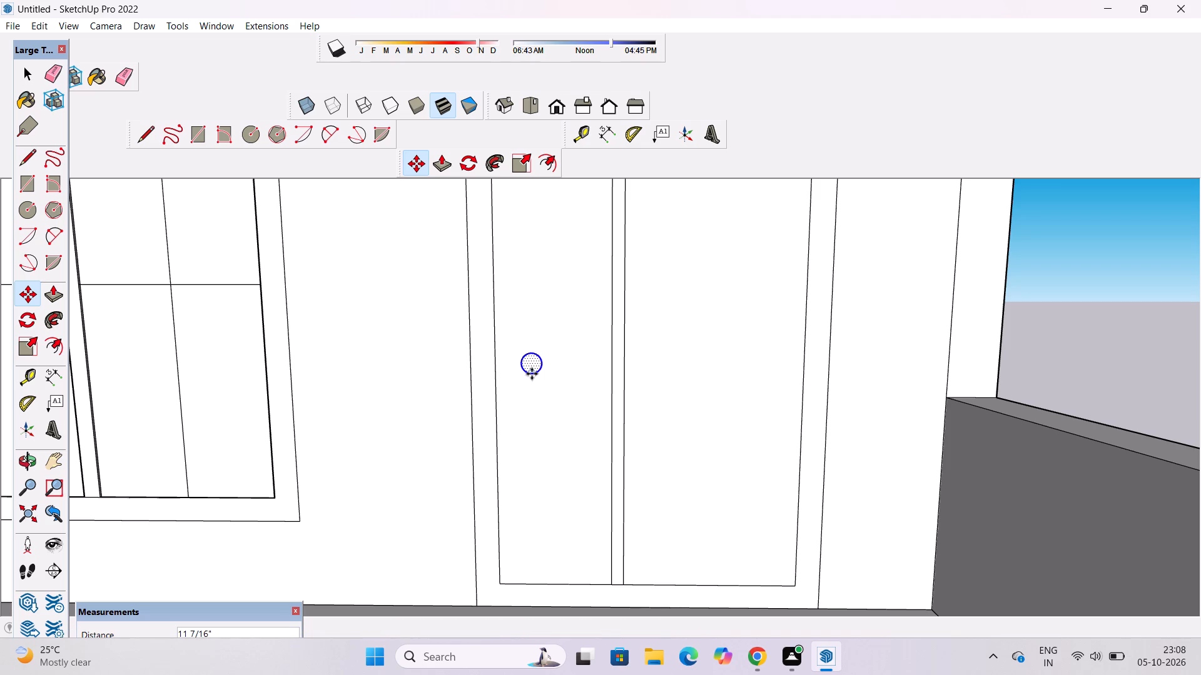
Copy the lowered knob horizontally about 76' 1" onto the other door of the same upper floor.
{"action": "left_click", "coordinate": [524, 364]}
{"action": "scroll", "coordinate": [524, 364], "scroll_direction": "down", "scroll_amount": 14}
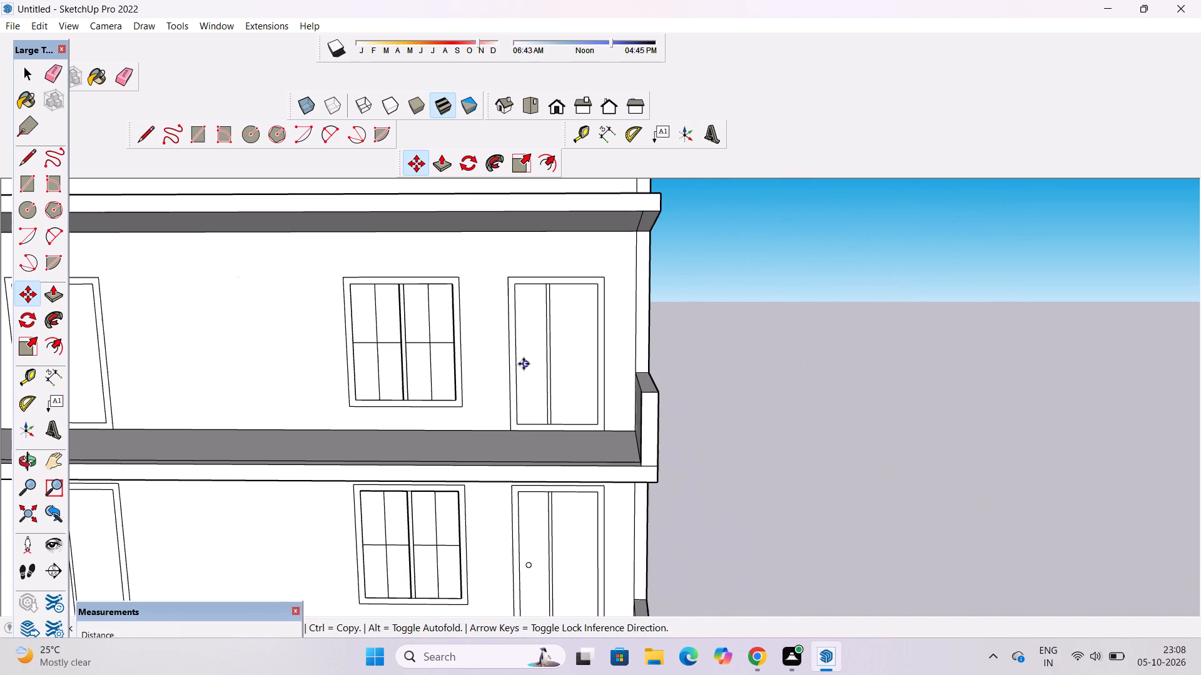
{"action": "scroll", "coordinate": [499, 367], "scroll_direction": "down", "scroll_amount": 13}
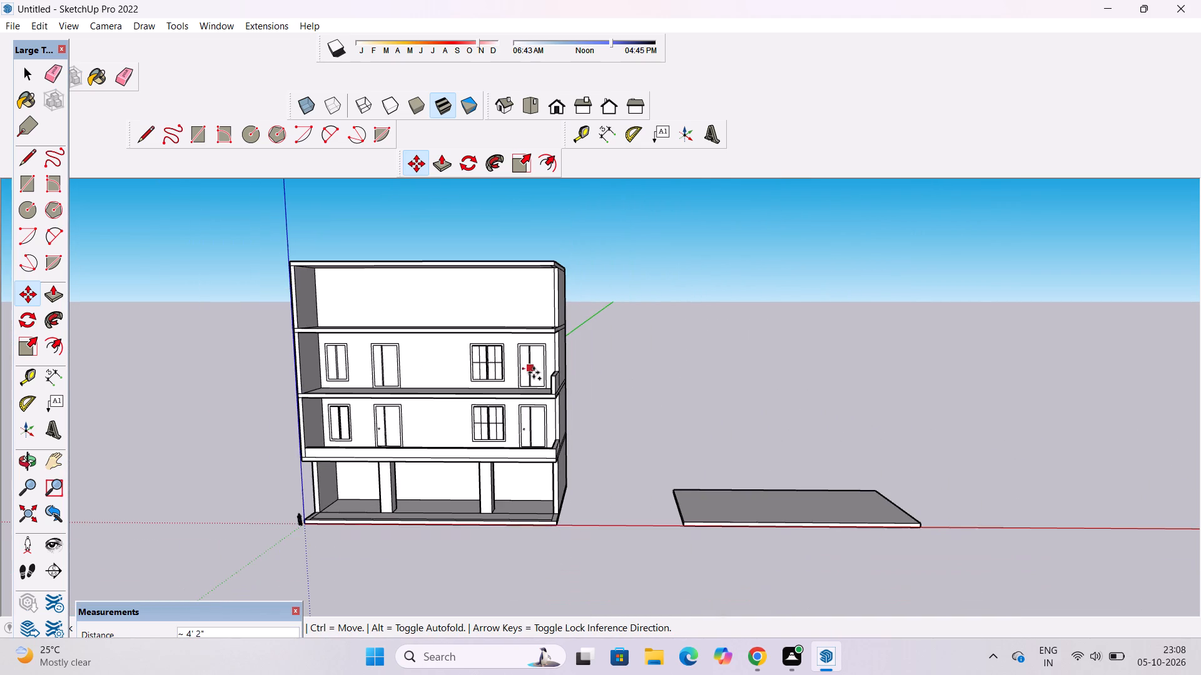
{"action": "scroll", "coordinate": [375, 368], "scroll_direction": "up", "scroll_amount": 19}
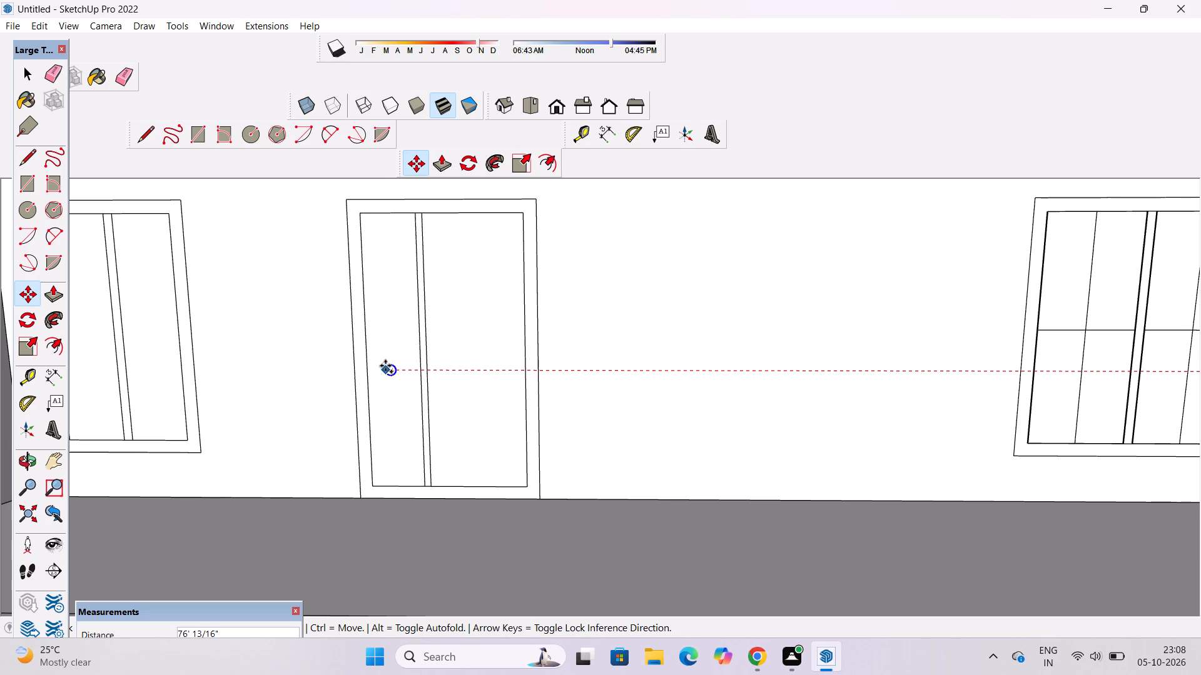
{"action": "left_click", "coordinate": [385, 366]}
{"action": "key", "text": "space"}
{"action": "type", "text": "o"}
{"action": "scroll", "coordinate": [417, 357], "scroll_direction": "down", "scroll_amount": 11}
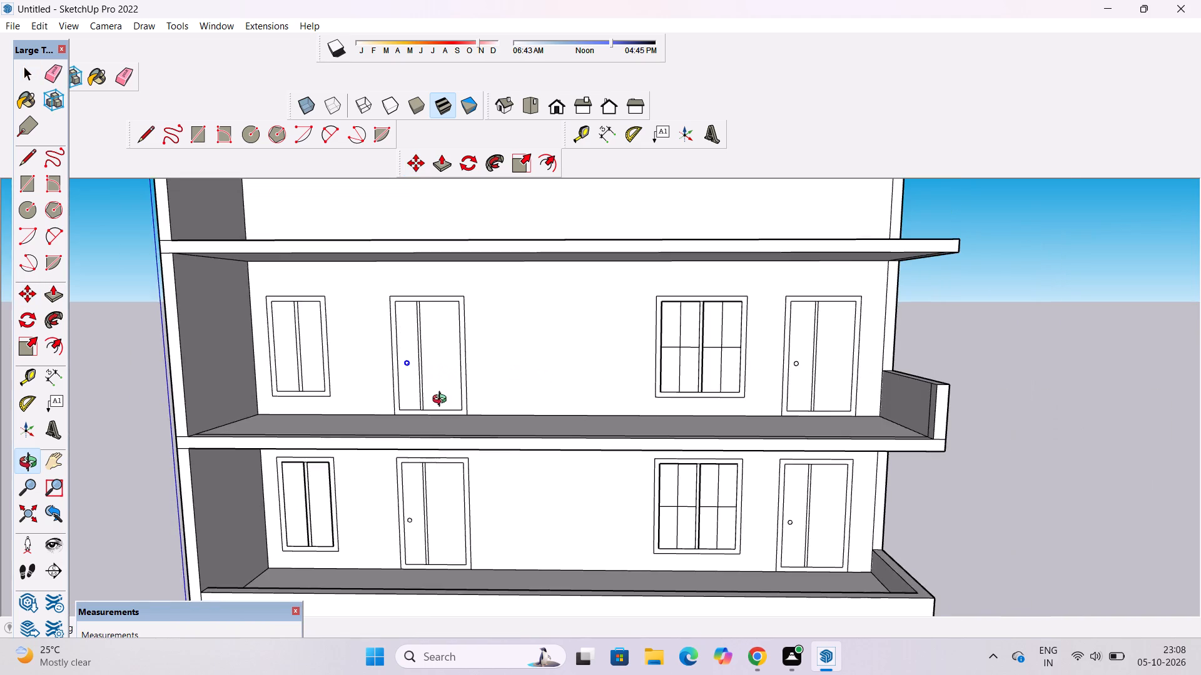
Examine the building's front, checking the doors, knobs and windows on the two middle floors.
{"action": "left_click_drag", "start_coordinate": [442, 401], "coordinate": [437, 393]}
{"action": "scroll", "coordinate": [437, 386], "scroll_direction": "down", "scroll_amount": 5}
{"action": "key", "text": "space"}
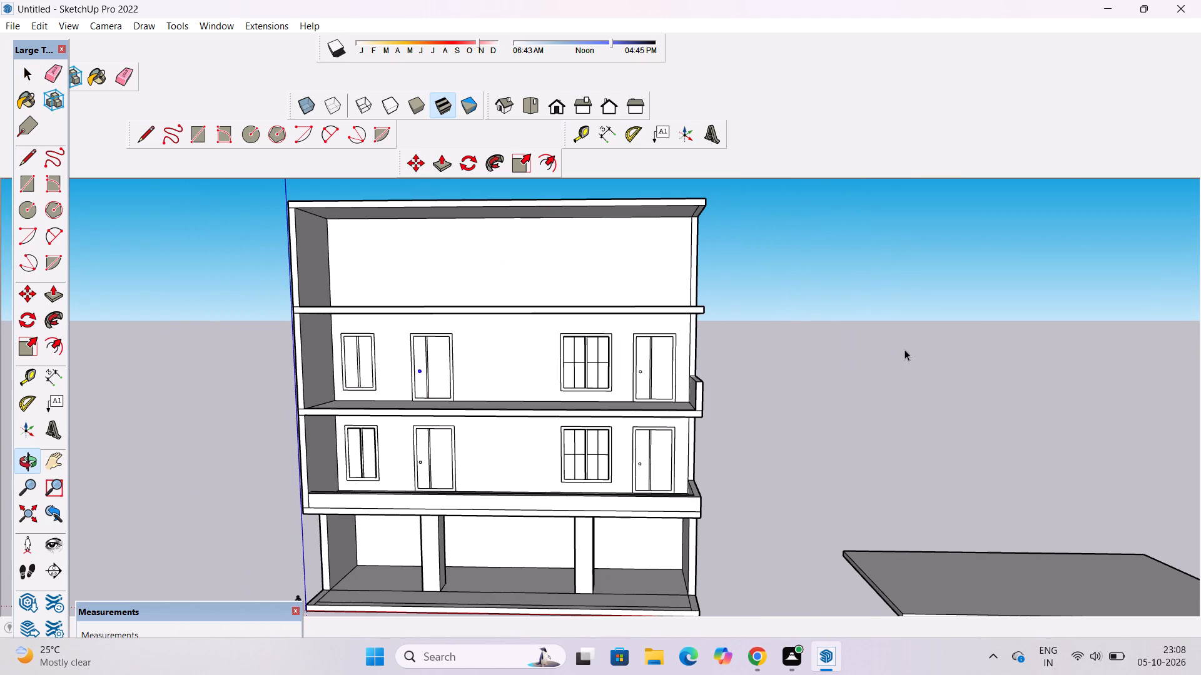
{"action": "left_click", "coordinate": [905, 349]}
{"action": "scroll", "coordinate": [499, 407], "scroll_direction": "down", "scroll_amount": 3}
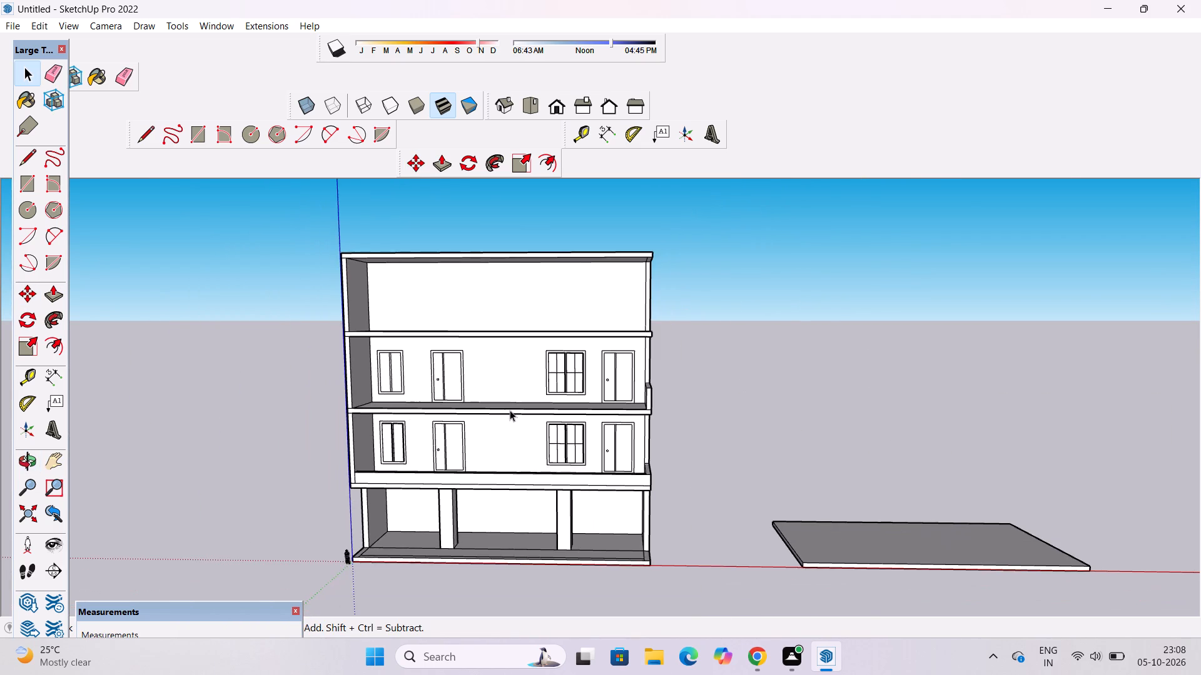
{"action": "scroll", "coordinate": [510, 410], "scroll_direction": "down", "scroll_amount": 3}
{"action": "scroll", "coordinate": [515, 409], "scroll_direction": "up", "scroll_amount": 7}
{"action": "key", "text": "o"}
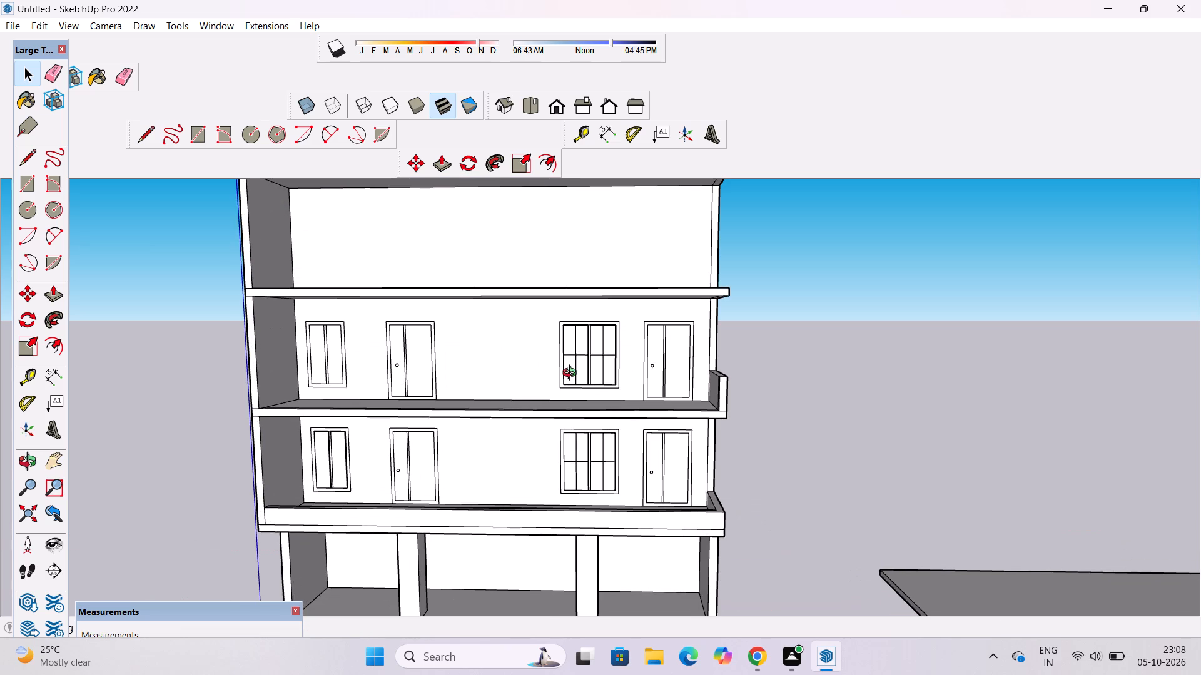
{"action": "scroll", "coordinate": [572, 374], "scroll_direction": "down", "scroll_amount": 1}
{"action": "left_click_drag", "start_coordinate": [494, 397], "coordinate": [546, 402], "text": "shift"}
{"action": "left_click_drag", "start_coordinate": [467, 391], "coordinate": [505, 399], "text": "shift"}
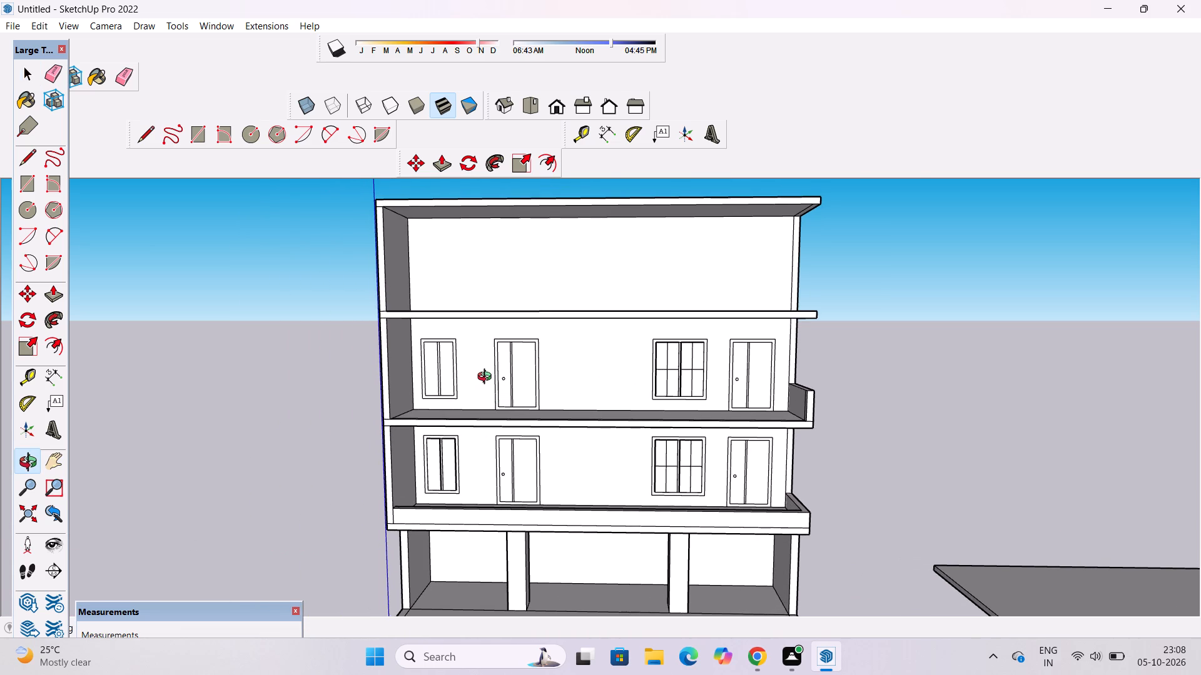
{"action": "scroll", "coordinate": [484, 372], "scroll_direction": "up", "scroll_amount": 4}
{"action": "scroll", "coordinate": [482, 366], "scroll_direction": "down", "scroll_amount": 4, "text": "shift"}
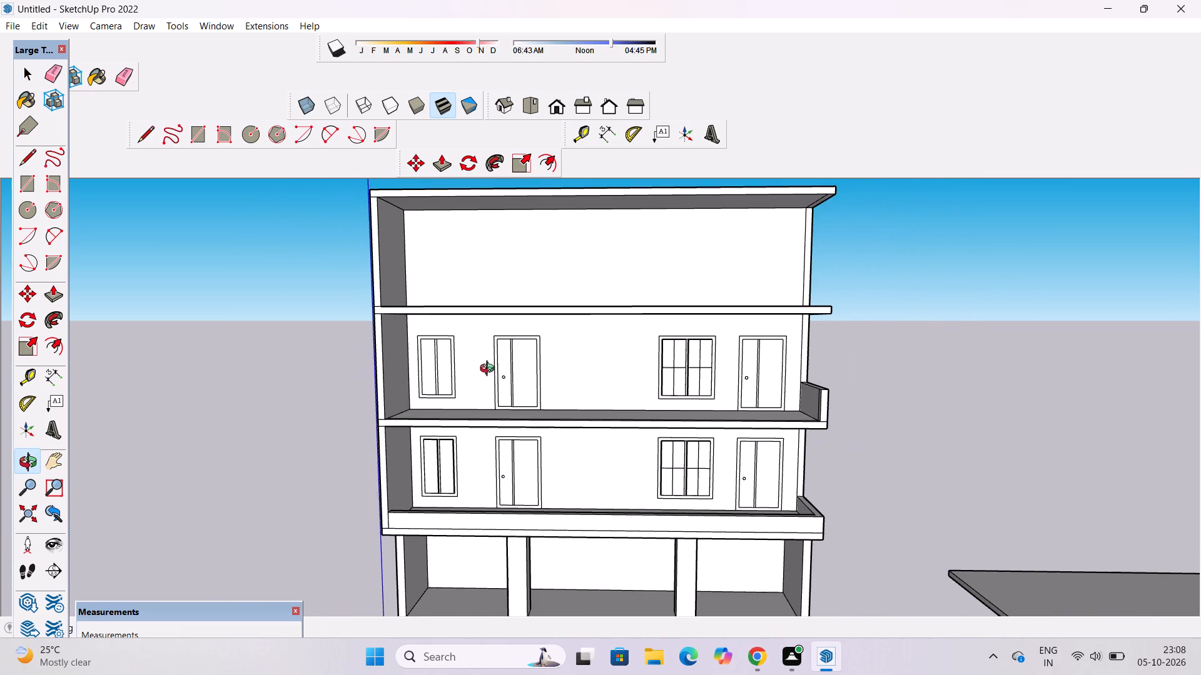
{"action": "left_click_drag", "start_coordinate": [560, 387], "coordinate": [544, 404], "text": "shift"}
{"action": "left_click_drag", "start_coordinate": [550, 414], "coordinate": [547, 394], "text": "shift"}
{"action": "left_click_drag", "start_coordinate": [549, 402], "coordinate": [559, 449]}
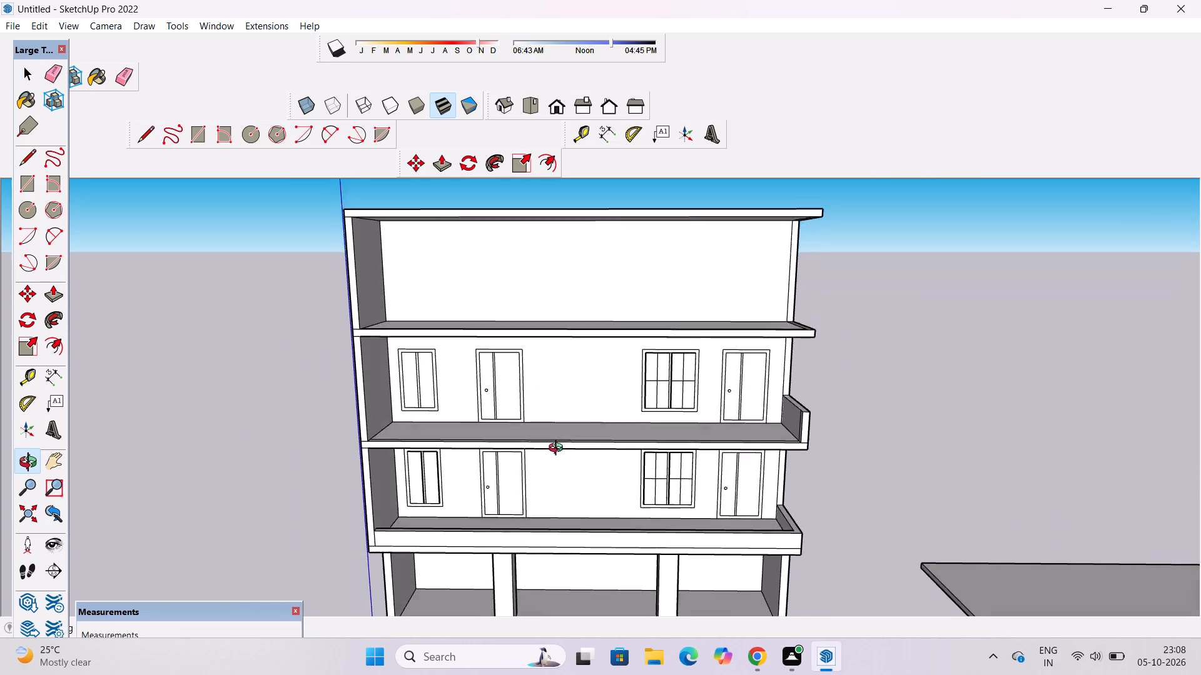
{"action": "left_click_drag", "start_coordinate": [559, 449], "coordinate": [545, 415]}
{"action": "scroll", "coordinate": [542, 409], "scroll_direction": "down", "scroll_amount": 3}
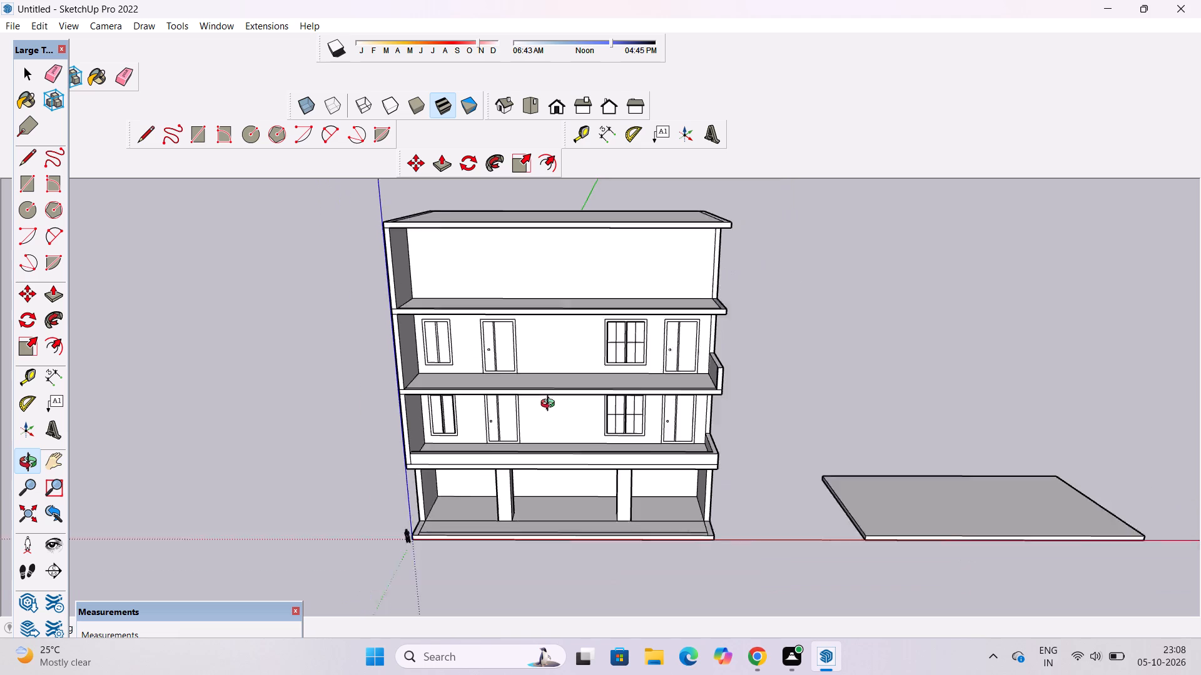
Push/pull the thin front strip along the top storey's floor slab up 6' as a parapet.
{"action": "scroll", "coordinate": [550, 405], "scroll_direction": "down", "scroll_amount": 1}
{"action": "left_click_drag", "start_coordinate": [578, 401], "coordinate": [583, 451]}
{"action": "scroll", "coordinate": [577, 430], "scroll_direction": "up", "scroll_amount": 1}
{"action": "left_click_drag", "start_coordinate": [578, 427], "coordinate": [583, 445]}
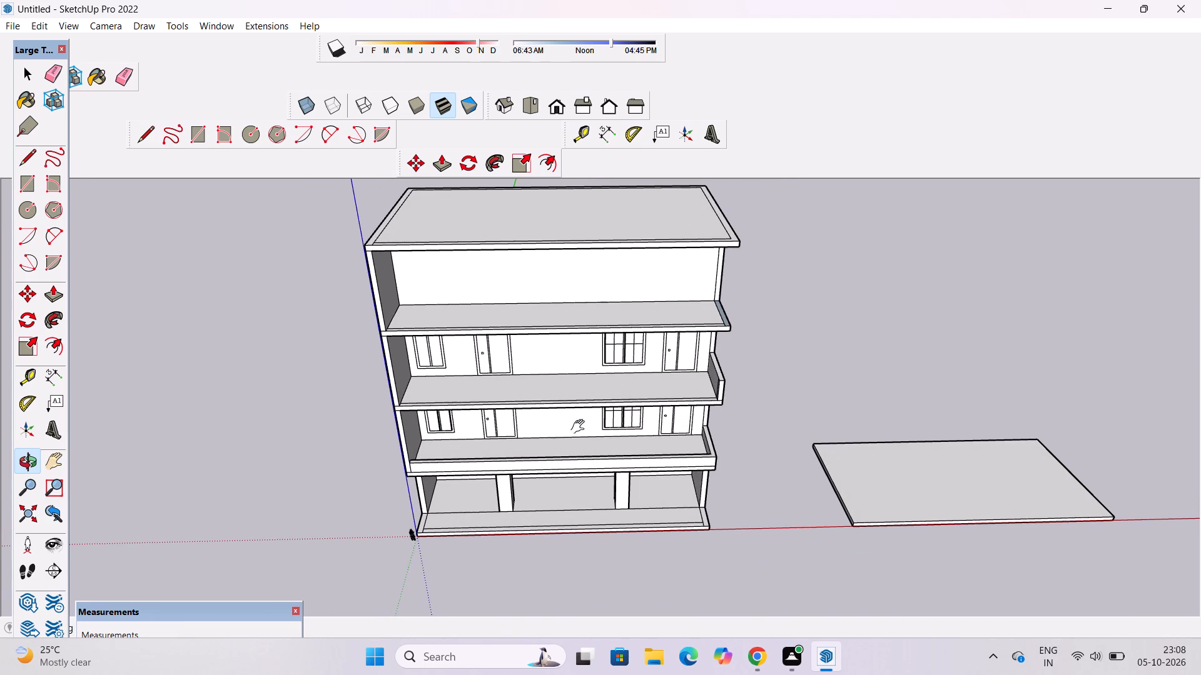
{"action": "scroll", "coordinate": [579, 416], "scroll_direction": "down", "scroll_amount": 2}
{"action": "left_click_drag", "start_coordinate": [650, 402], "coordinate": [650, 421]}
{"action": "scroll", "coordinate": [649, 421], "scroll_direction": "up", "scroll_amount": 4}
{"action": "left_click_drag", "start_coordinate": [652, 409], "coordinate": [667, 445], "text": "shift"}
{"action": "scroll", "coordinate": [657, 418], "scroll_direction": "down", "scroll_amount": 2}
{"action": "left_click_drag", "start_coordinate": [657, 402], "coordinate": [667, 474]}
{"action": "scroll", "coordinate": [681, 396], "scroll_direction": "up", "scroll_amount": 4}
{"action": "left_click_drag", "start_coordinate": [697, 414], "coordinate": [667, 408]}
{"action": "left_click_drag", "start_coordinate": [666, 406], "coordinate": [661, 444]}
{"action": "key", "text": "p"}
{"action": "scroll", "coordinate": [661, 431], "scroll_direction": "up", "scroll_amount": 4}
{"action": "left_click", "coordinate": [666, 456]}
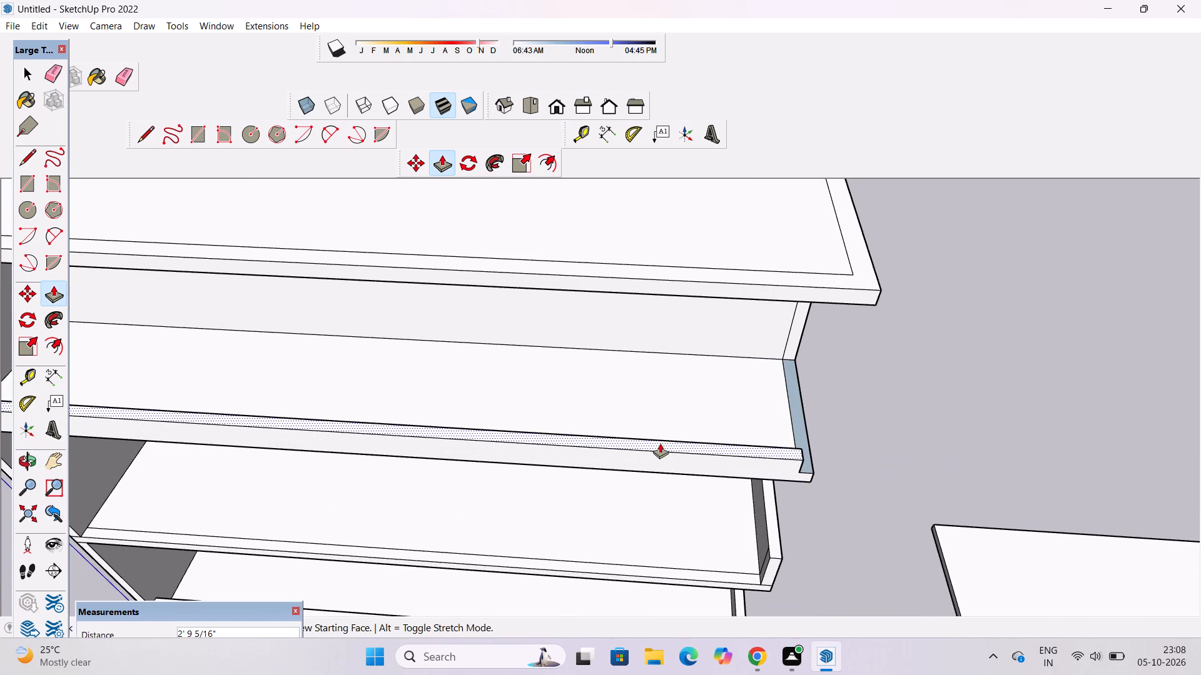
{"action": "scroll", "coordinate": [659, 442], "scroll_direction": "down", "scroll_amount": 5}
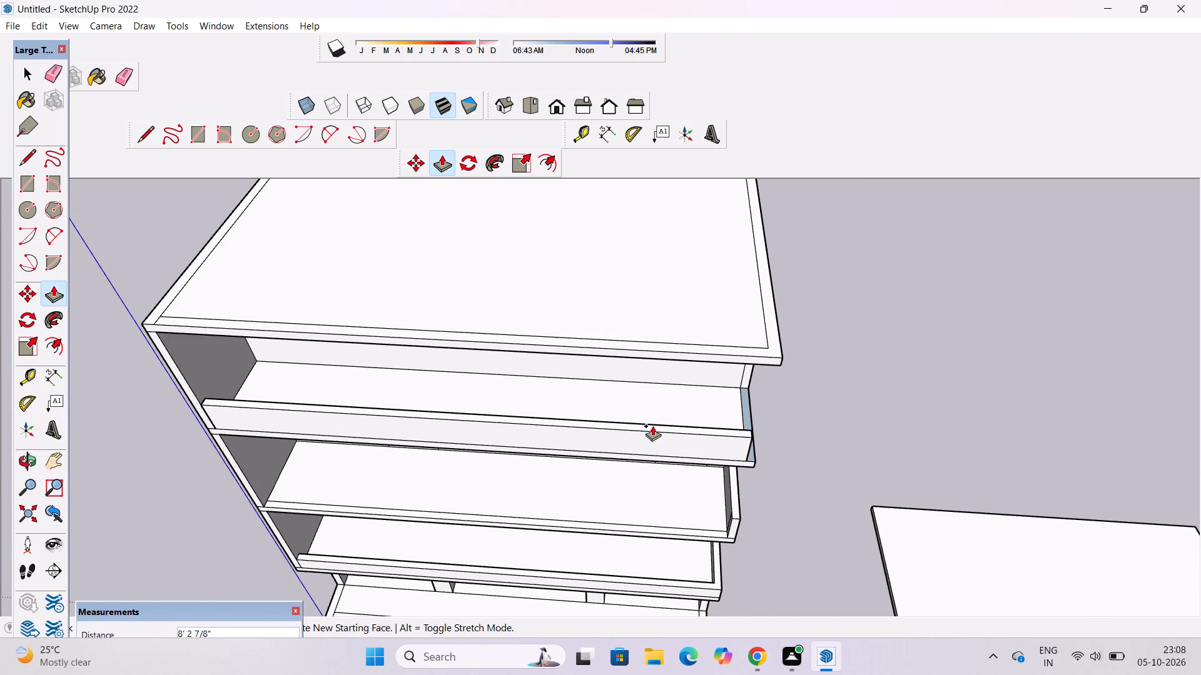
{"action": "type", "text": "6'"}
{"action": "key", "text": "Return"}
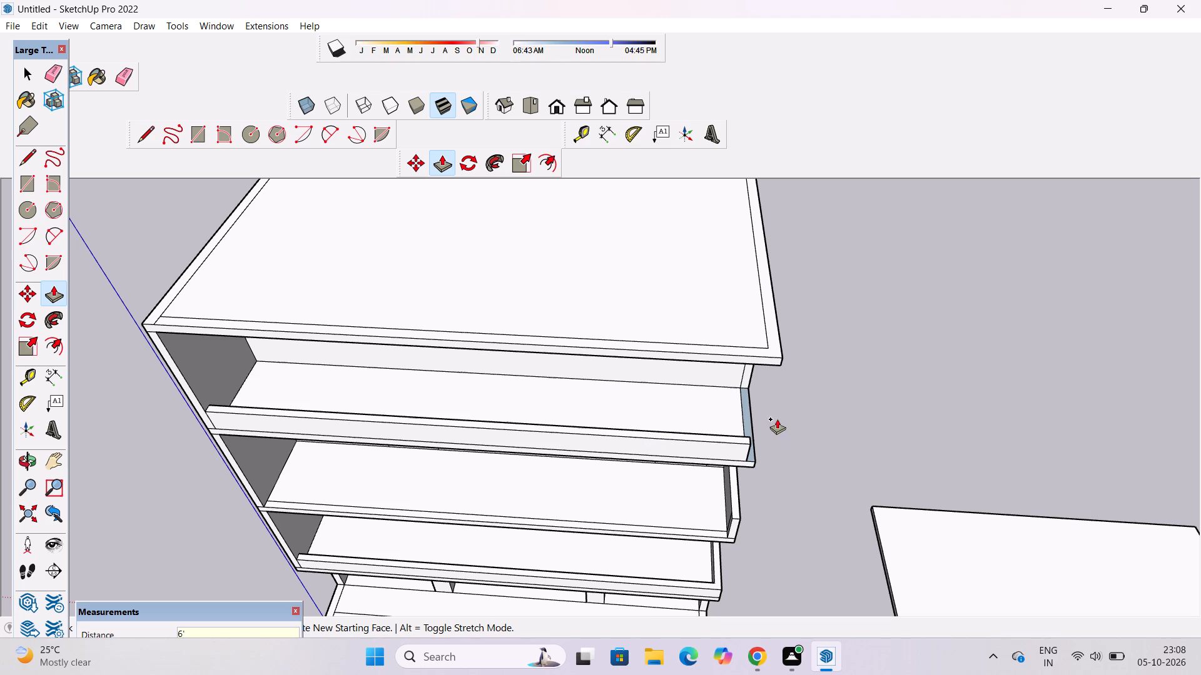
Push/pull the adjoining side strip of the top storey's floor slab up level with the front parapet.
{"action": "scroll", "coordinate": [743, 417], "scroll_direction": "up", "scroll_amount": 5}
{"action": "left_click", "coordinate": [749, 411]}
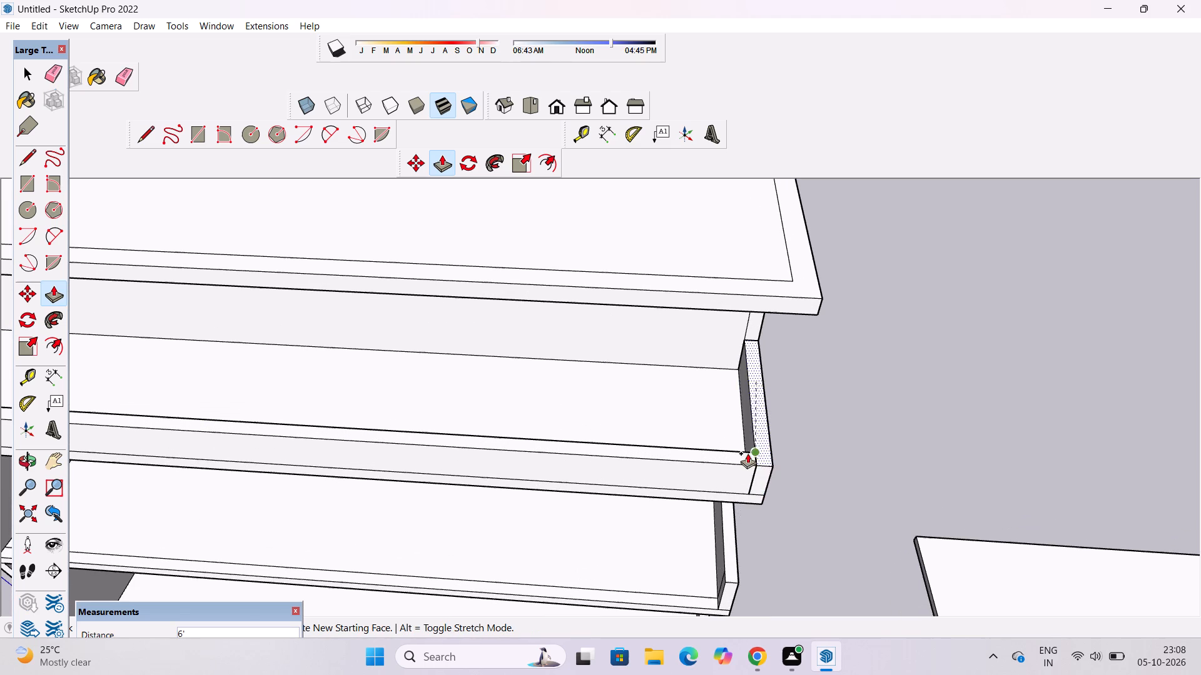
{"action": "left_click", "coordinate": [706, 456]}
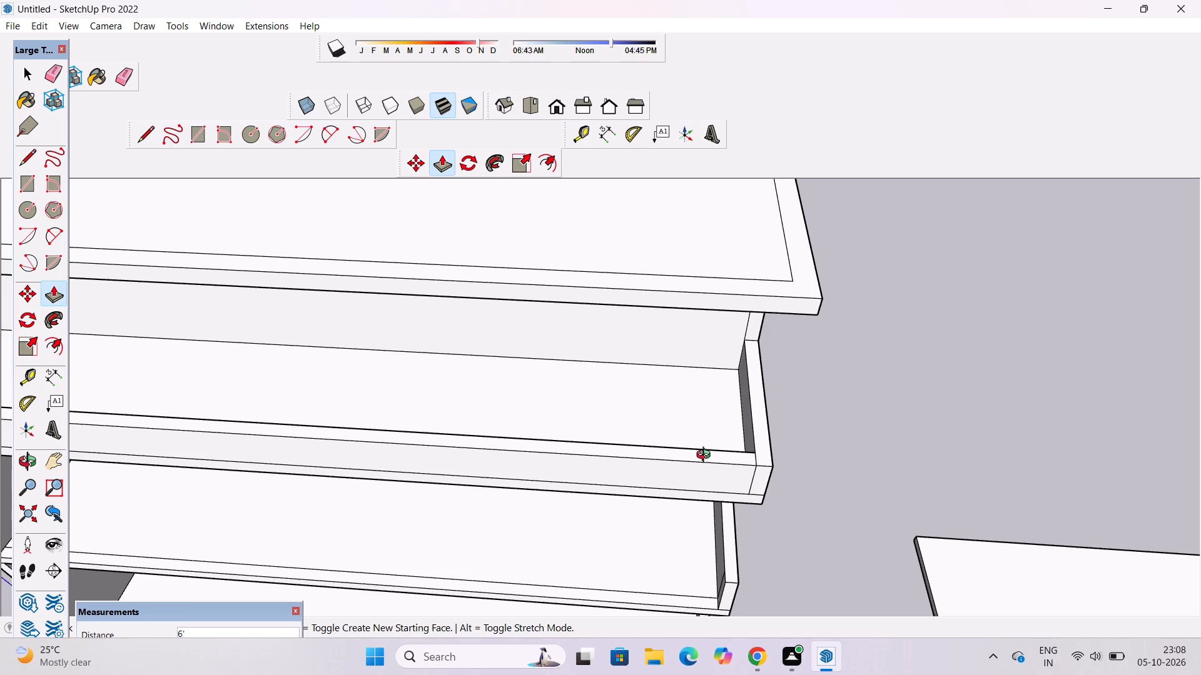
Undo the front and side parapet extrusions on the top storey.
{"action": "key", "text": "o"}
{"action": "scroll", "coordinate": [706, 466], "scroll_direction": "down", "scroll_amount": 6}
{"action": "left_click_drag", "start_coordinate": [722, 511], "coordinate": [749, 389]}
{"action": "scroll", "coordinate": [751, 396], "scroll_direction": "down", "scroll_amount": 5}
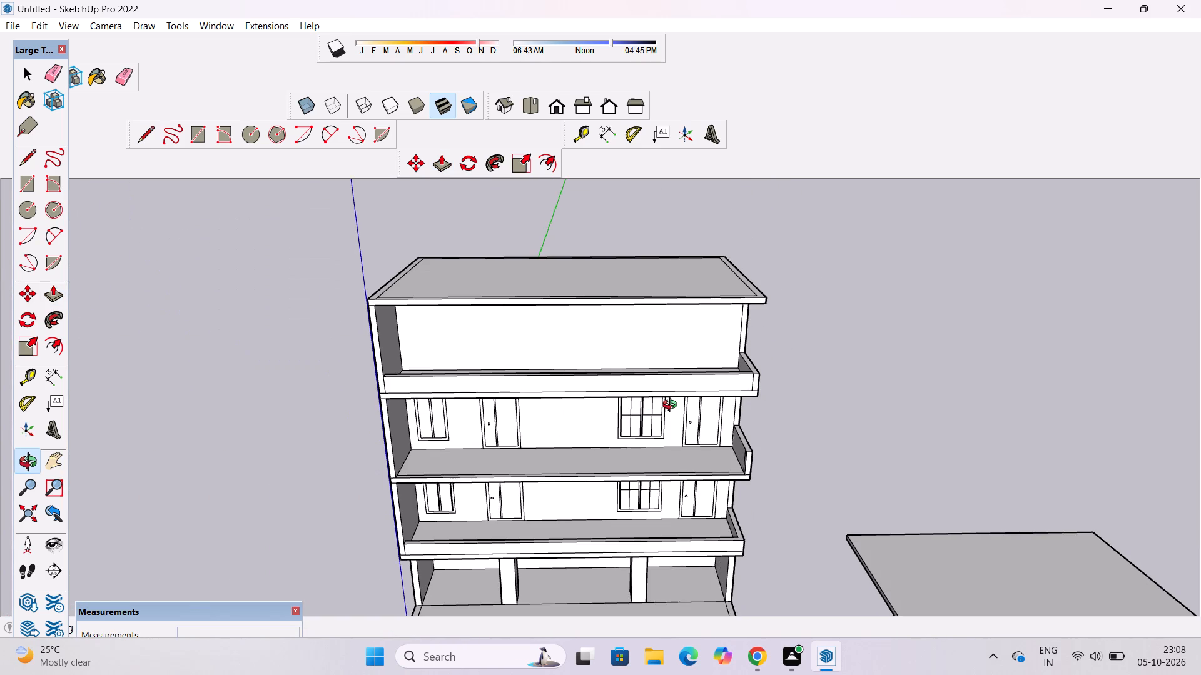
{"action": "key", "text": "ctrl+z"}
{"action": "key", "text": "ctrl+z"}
Copy the two-pane framed window with its divider straight up about 33' 7 3/8" onto the empty top-storey wall.
{"action": "key", "text": "space"}
{"action": "type", "text": "o"}
{"action": "scroll", "coordinate": [405, 314], "scroll_direction": "down", "scroll_amount": 2}
{"action": "left_click_drag", "start_coordinate": [514, 373], "coordinate": [532, 428], "text": "shift"}
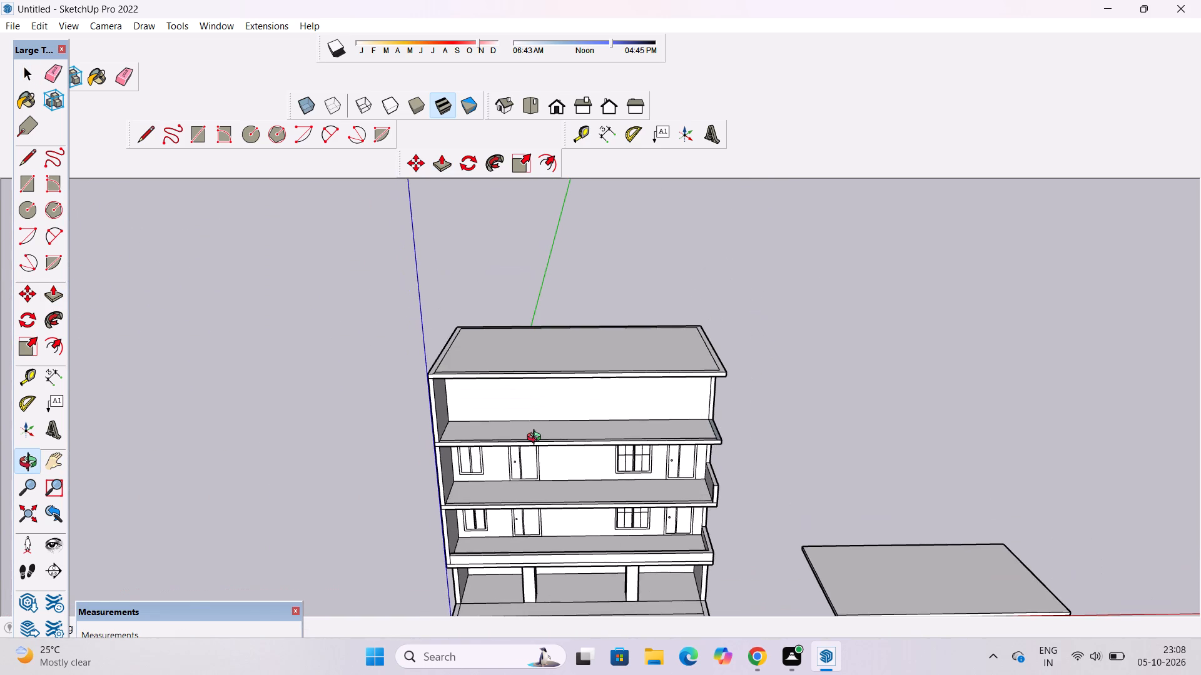
{"action": "scroll", "coordinate": [537, 439], "scroll_direction": "up", "scroll_amount": 4}
{"action": "left_click_drag", "start_coordinate": [538, 440], "coordinate": [538, 392]}
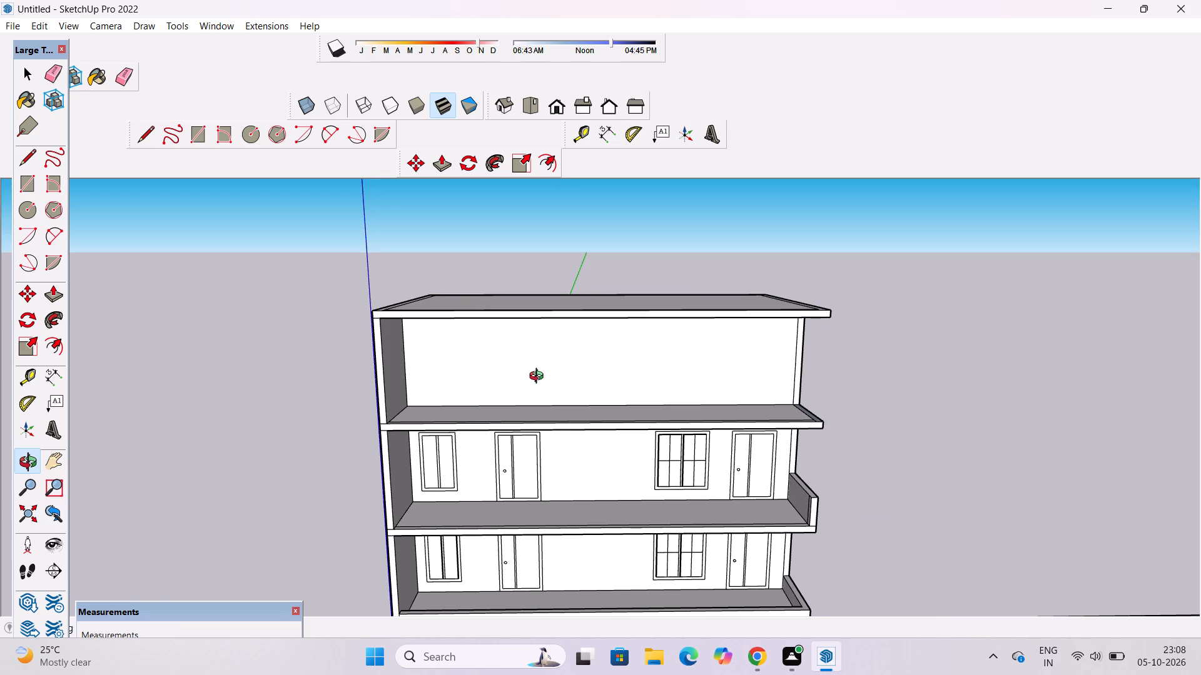
{"action": "left_click_drag", "start_coordinate": [564, 410], "coordinate": [562, 405], "text": "shift"}
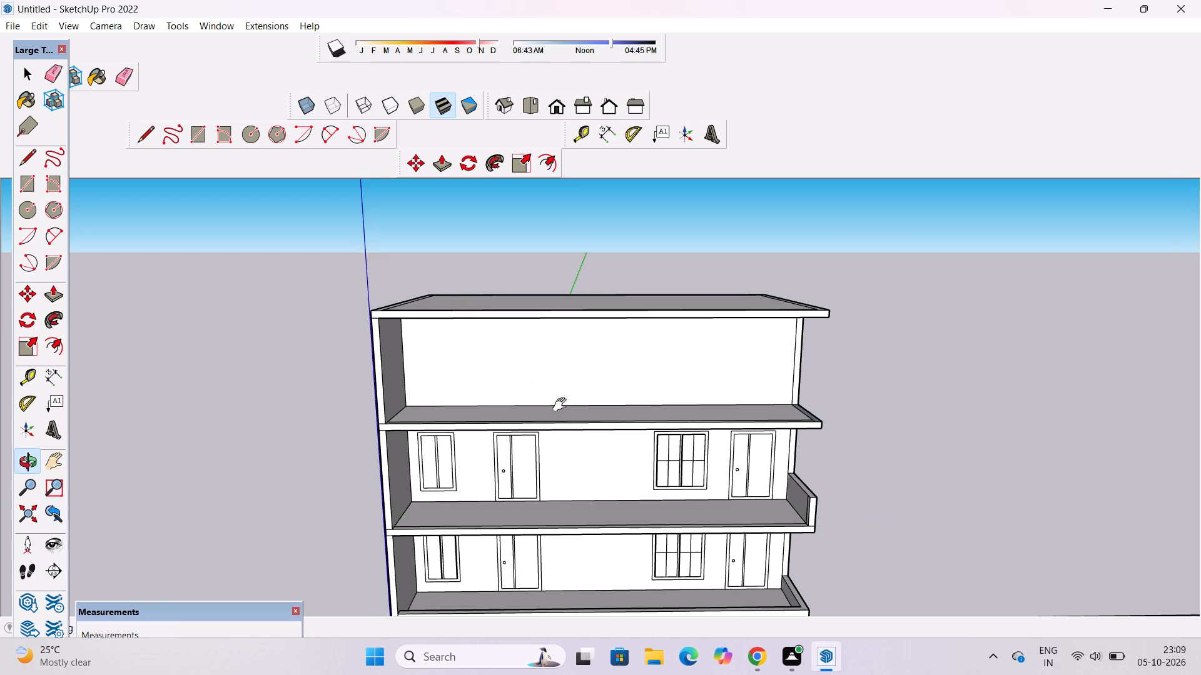
{"action": "left_click_drag", "start_coordinate": [562, 405], "coordinate": [591, 372], "text": "shift"}
{"action": "scroll", "coordinate": [497, 440], "scroll_direction": "up", "scroll_amount": 4}
{"action": "left_click_drag", "start_coordinate": [494, 439], "coordinate": [573, 429], "text": "shift"}
{"action": "scroll", "coordinate": [563, 424], "scroll_direction": "up", "scroll_amount": 4}
{"action": "left_click_drag", "start_coordinate": [558, 424], "coordinate": [540, 407], "text": "shift"}
{"action": "left_click", "coordinate": [540, 407]}
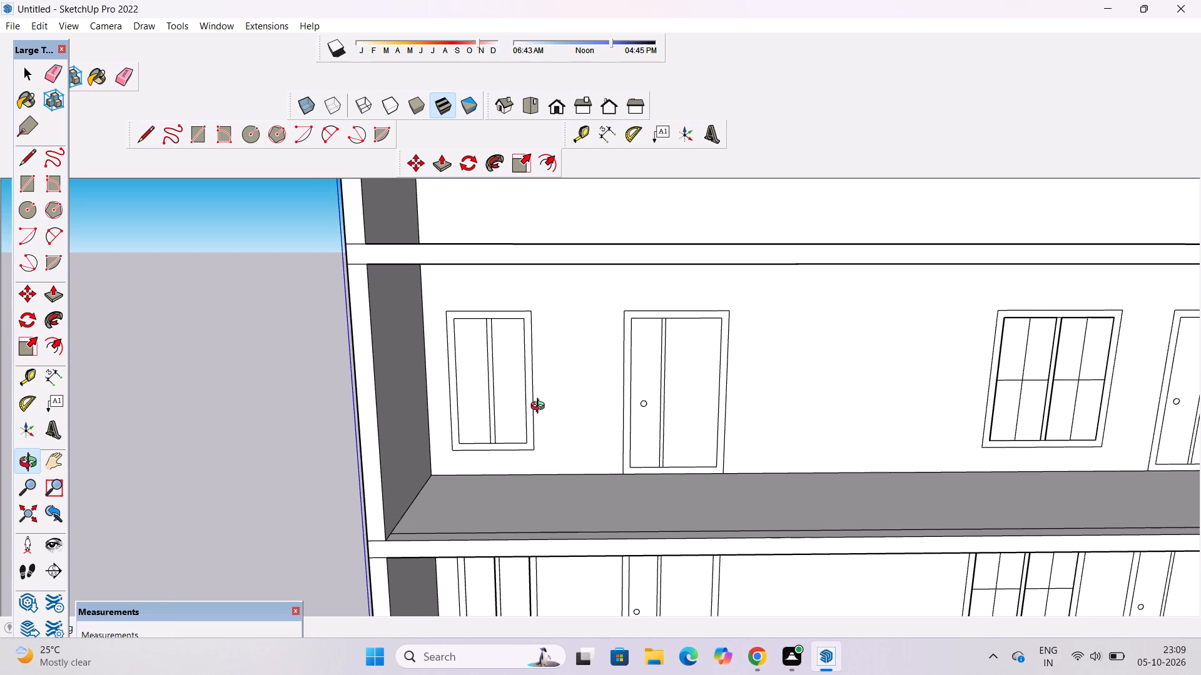
{"action": "key", "text": "space"}
{"action": "scroll", "coordinate": [520, 351], "scroll_direction": "up", "scroll_amount": 5}
{"action": "scroll", "coordinate": [505, 309], "scroll_direction": "down", "scroll_amount": 5}
{"action": "scroll", "coordinate": [472, 304], "scroll_direction": "up", "scroll_amount": 2}
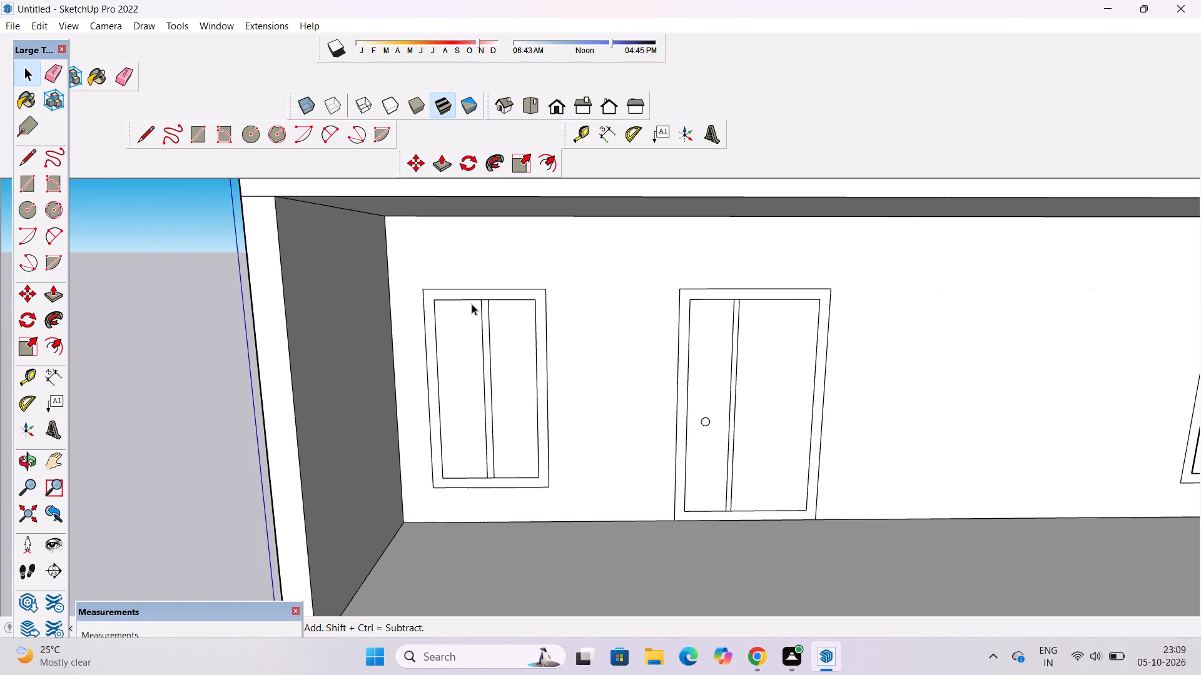
{"action": "scroll", "coordinate": [472, 304], "scroll_direction": "up", "scroll_amount": 4}
{"action": "left_click", "coordinate": [472, 287], "text": "shift"}
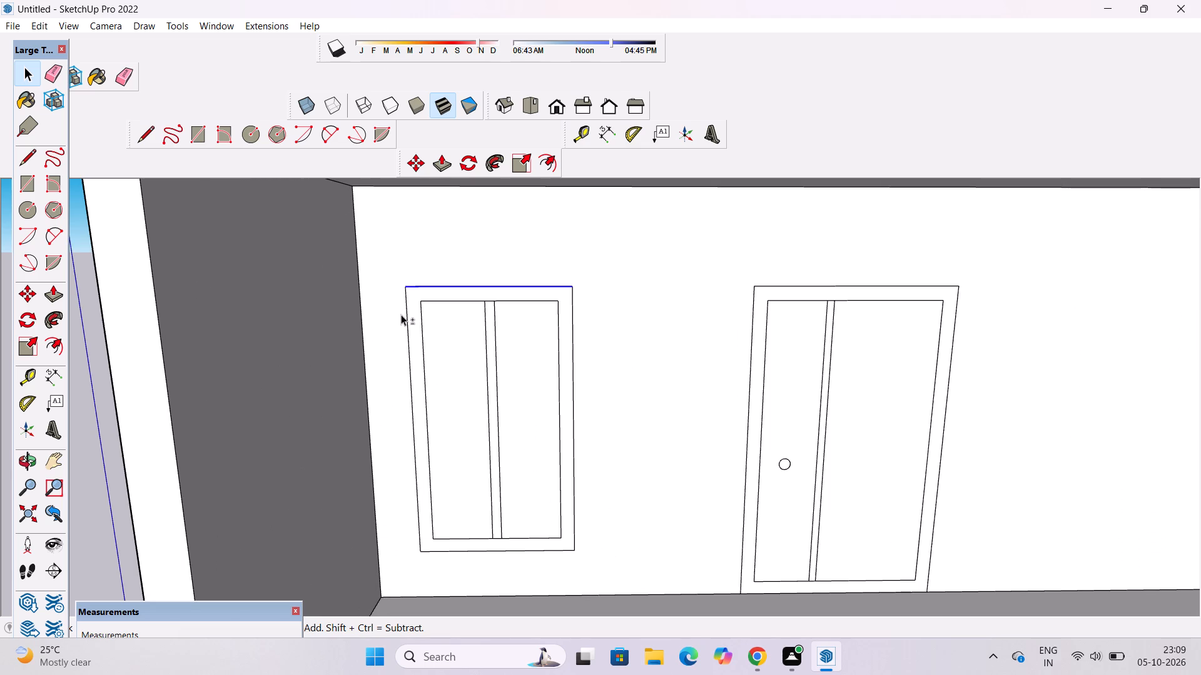
{"action": "left_click", "coordinate": [407, 302], "text": "shift"}
{"action": "scroll", "coordinate": [407, 302], "scroll_direction": "down", "scroll_amount": 4, "text": "shift"}
{"action": "scroll", "coordinate": [465, 498], "scroll_direction": "up", "scroll_amount": 9, "text": "shift"}
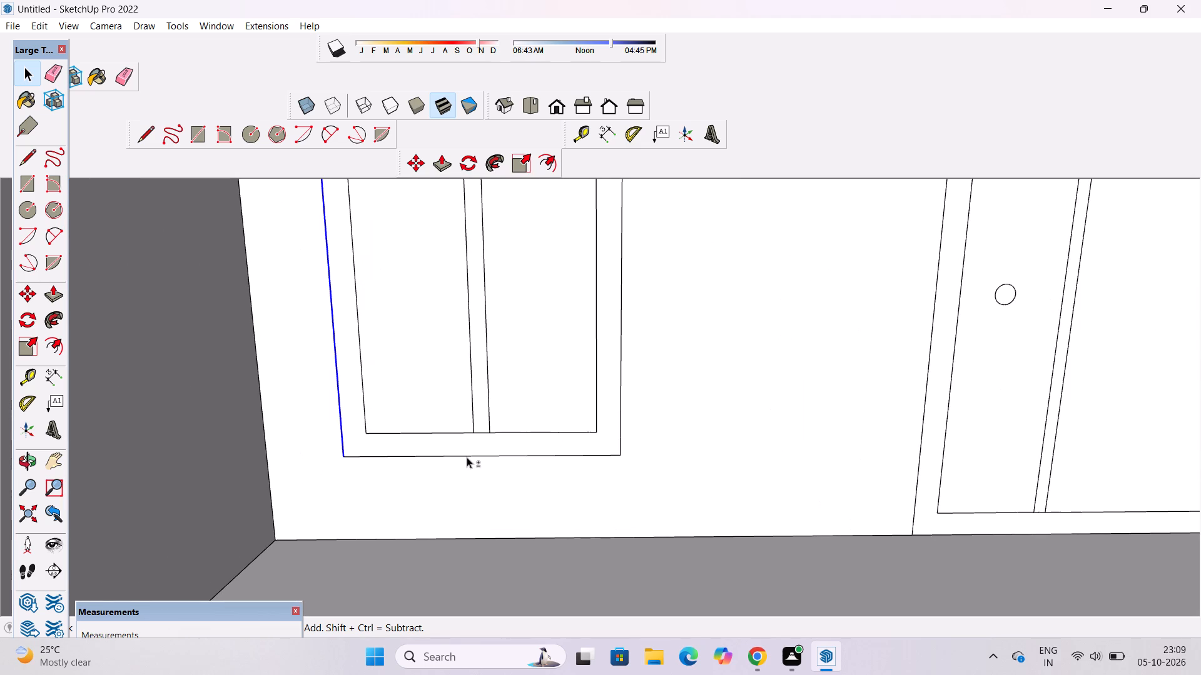
{"action": "left_click", "coordinate": [467, 457], "text": "shift"}
{"action": "scroll", "coordinate": [380, 462], "scroll_direction": "down", "scroll_amount": 5, "text": "shift"}
{"action": "scroll", "coordinate": [518, 394], "scroll_direction": "up", "scroll_amount": 2, "text": "shift"}
{"action": "left_click", "coordinate": [535, 371], "text": "shift"}
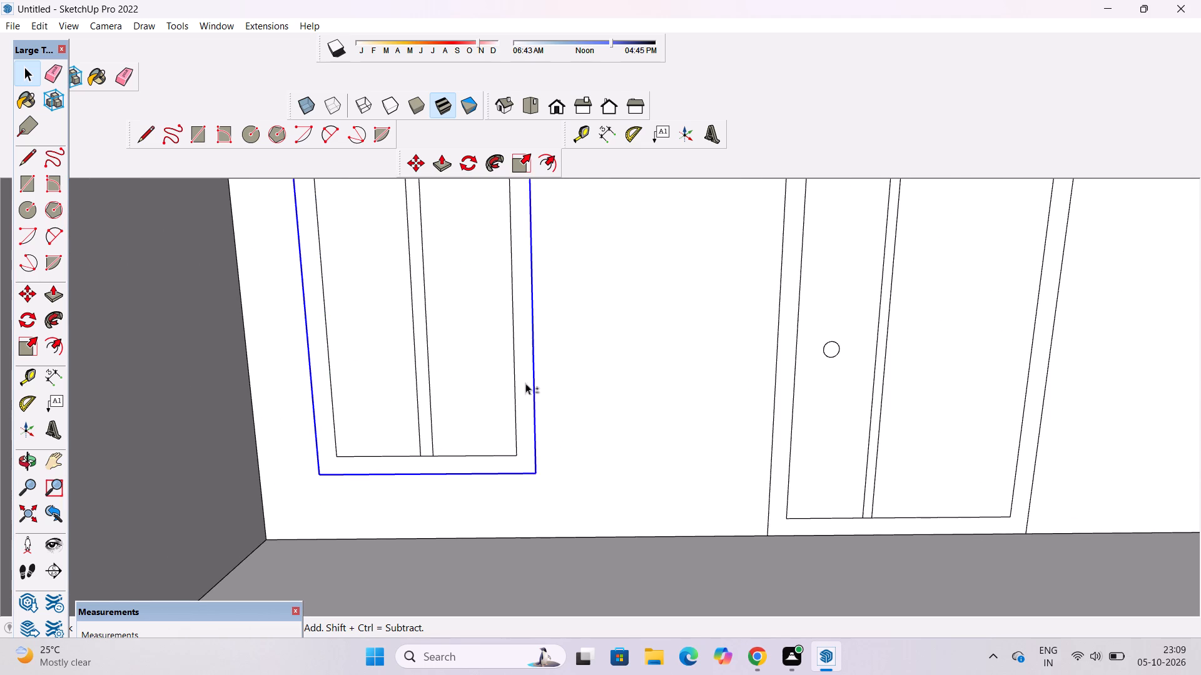
{"action": "scroll", "coordinate": [447, 477], "scroll_direction": "down", "scroll_amount": 14, "text": "shift"}
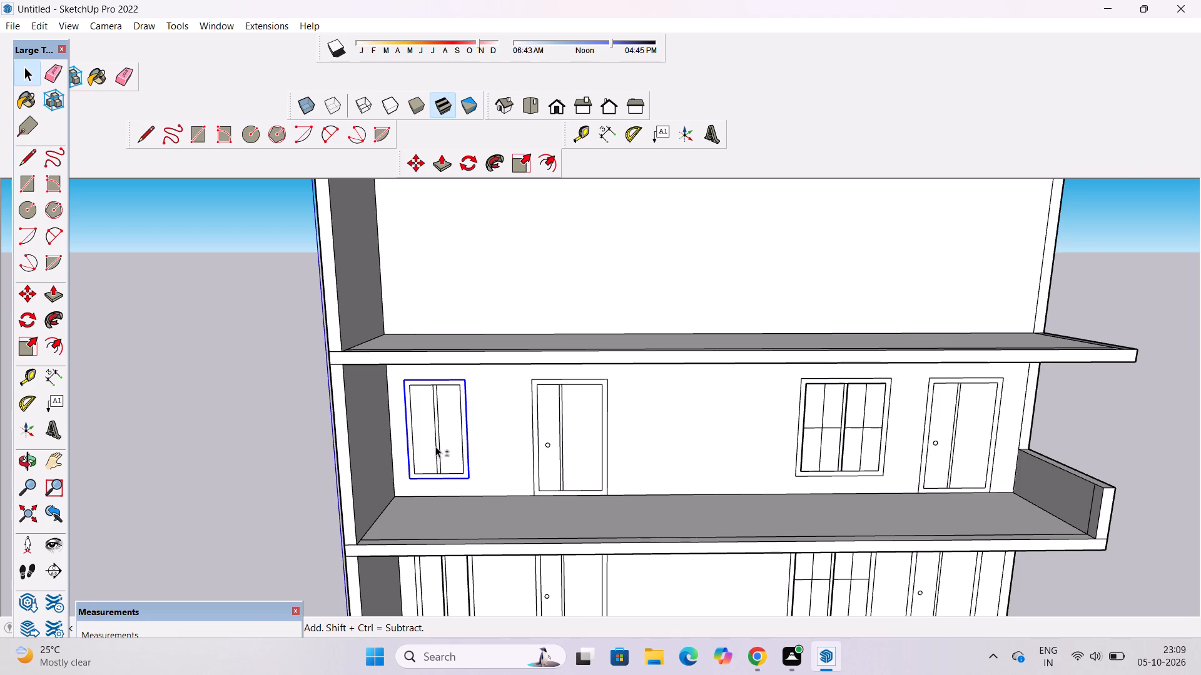
{"action": "scroll", "coordinate": [435, 446], "scroll_direction": "up", "scroll_amount": 9, "text": "shift"}
{"action": "double_click", "coordinate": [469, 385], "text": "shift"}
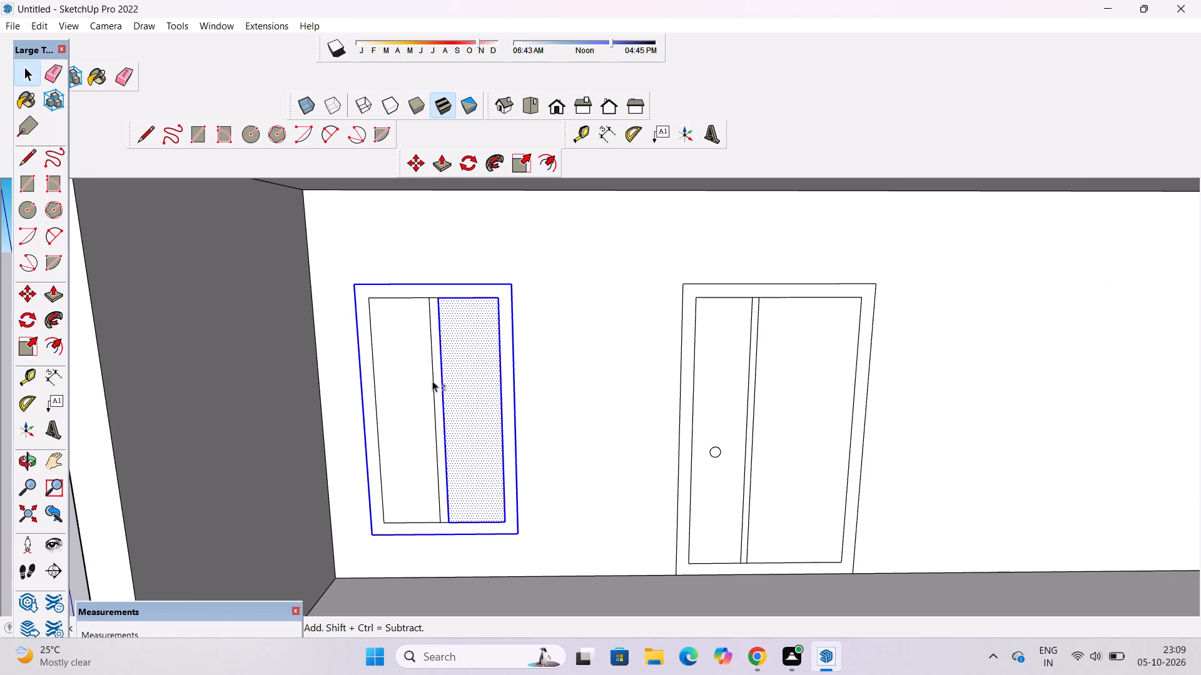
{"action": "double_click", "coordinate": [413, 374], "text": "shift"}
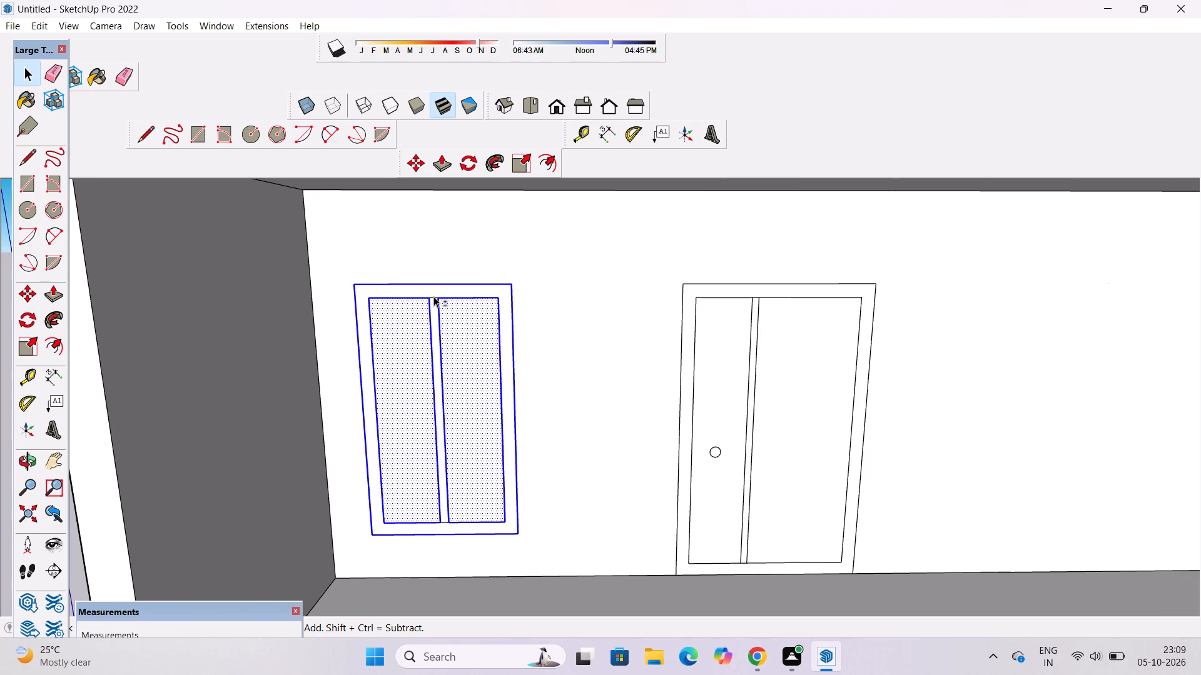
{"action": "left_click", "coordinate": [433, 296], "text": "shift"}
{"action": "scroll", "coordinate": [451, 526], "scroll_direction": "up", "scroll_amount": 9, "text": "shift"}
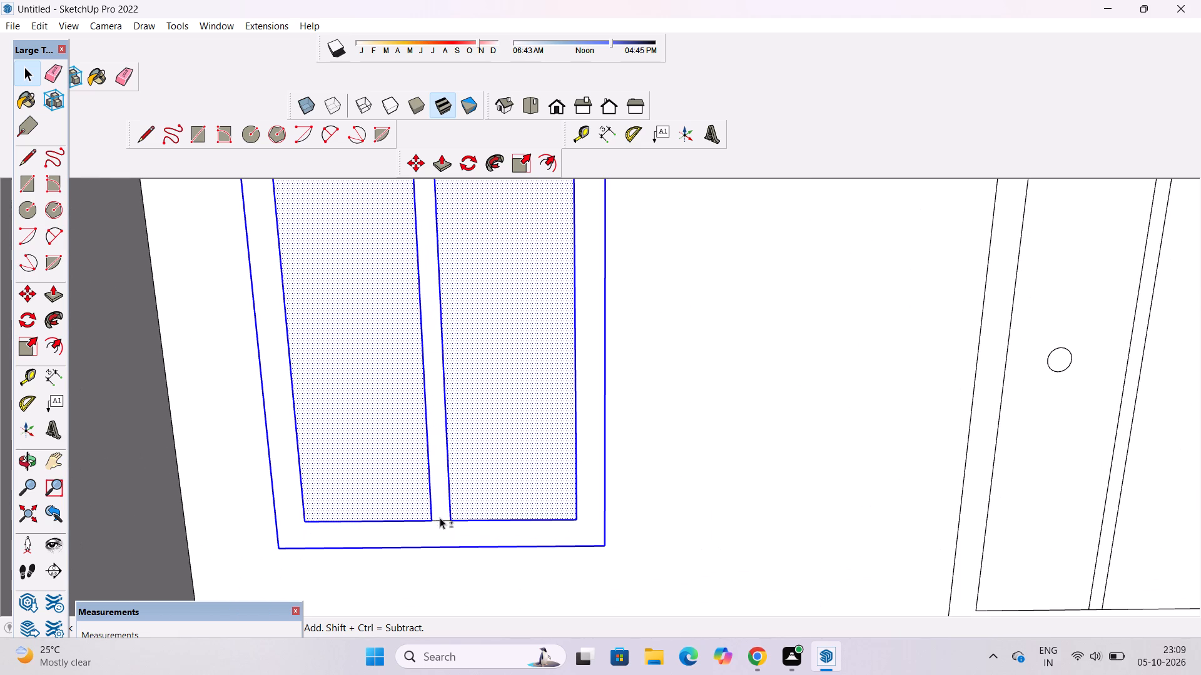
{"action": "left_click", "coordinate": [440, 519], "text": "shift"}
{"action": "scroll", "coordinate": [448, 514], "scroll_direction": "down", "scroll_amount": 20, "text": "shift"}
{"action": "scroll", "coordinate": [448, 514], "scroll_direction": "down", "scroll_amount": 1, "text": "shift"}
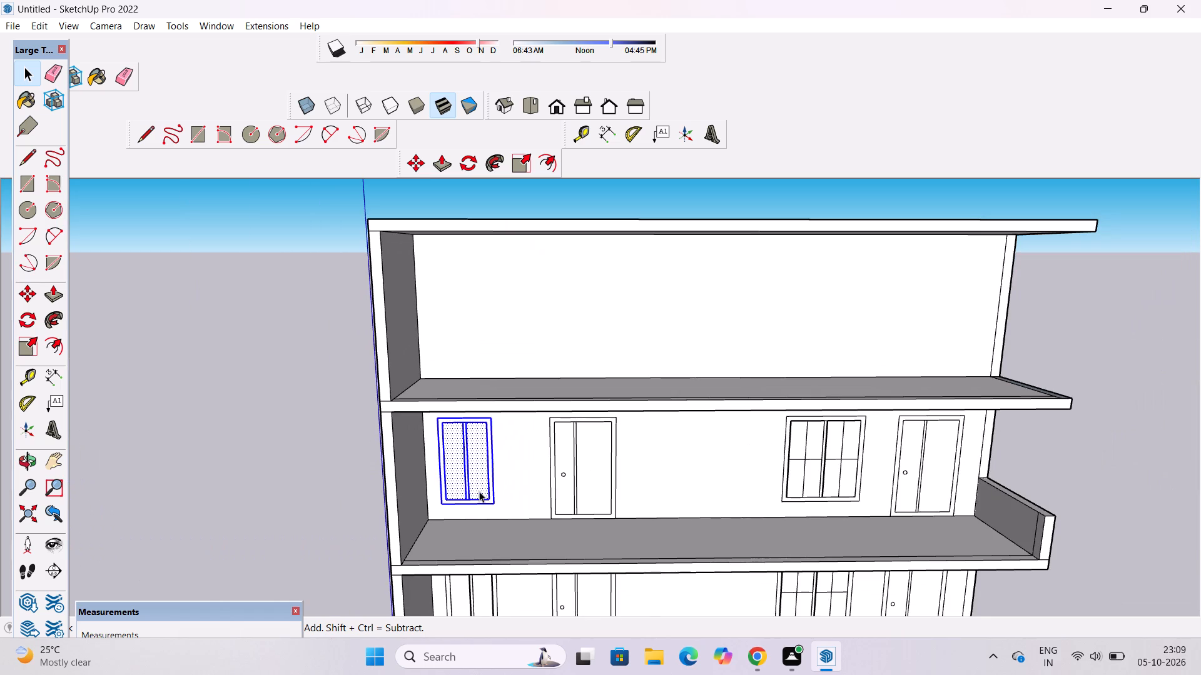
{"action": "key", "text": "m"}
{"action": "scroll", "coordinate": [479, 491], "scroll_direction": "down", "scroll_amount": 4}
{"action": "scroll", "coordinate": [446, 509], "scroll_direction": "up", "scroll_amount": 8}
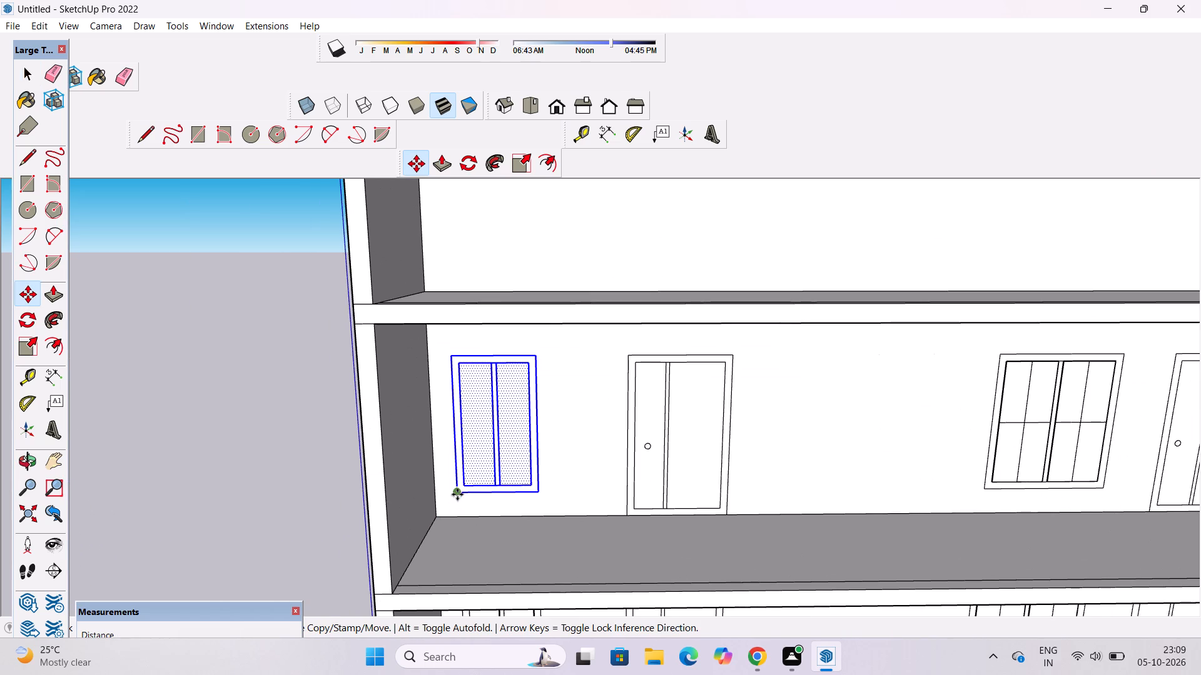
{"action": "left_click", "coordinate": [457, 494]}
{"action": "scroll", "coordinate": [457, 494], "scroll_direction": "down", "scroll_amount": 9}
{"action": "scroll", "coordinate": [453, 404], "scroll_direction": "up", "scroll_amount": 3}
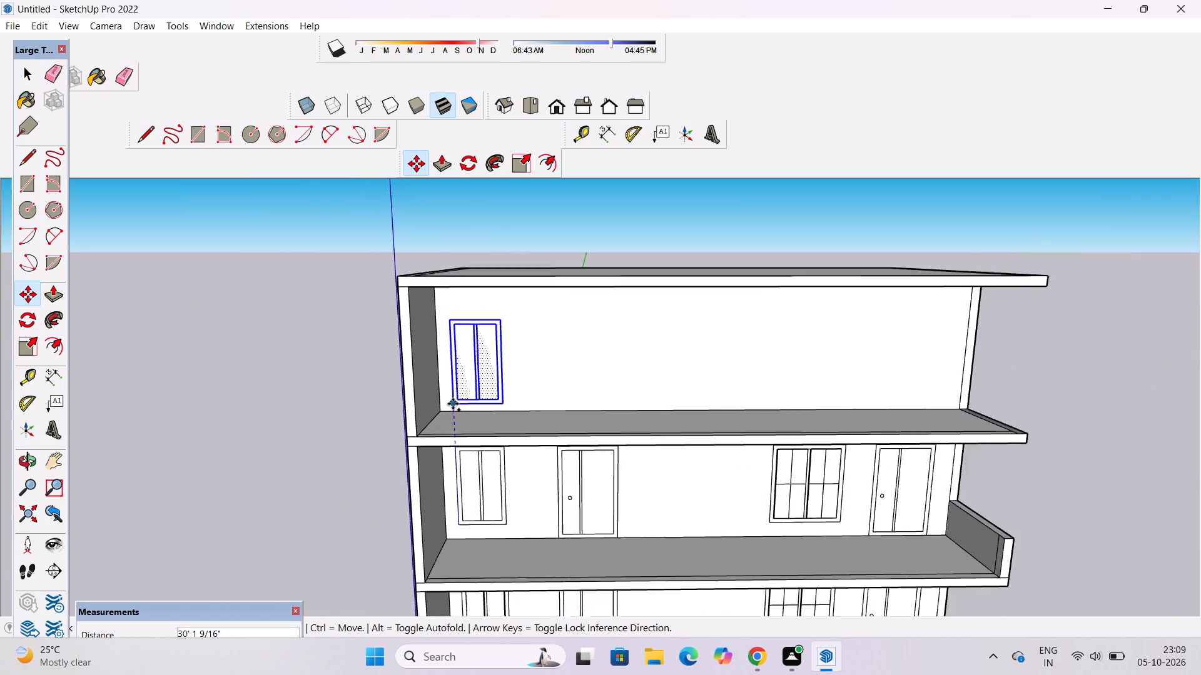
{"action": "scroll", "coordinate": [453, 404], "scroll_direction": "up", "scroll_amount": 1}
{"action": "scroll", "coordinate": [454, 387], "scroll_direction": "down", "scroll_amount": 1}
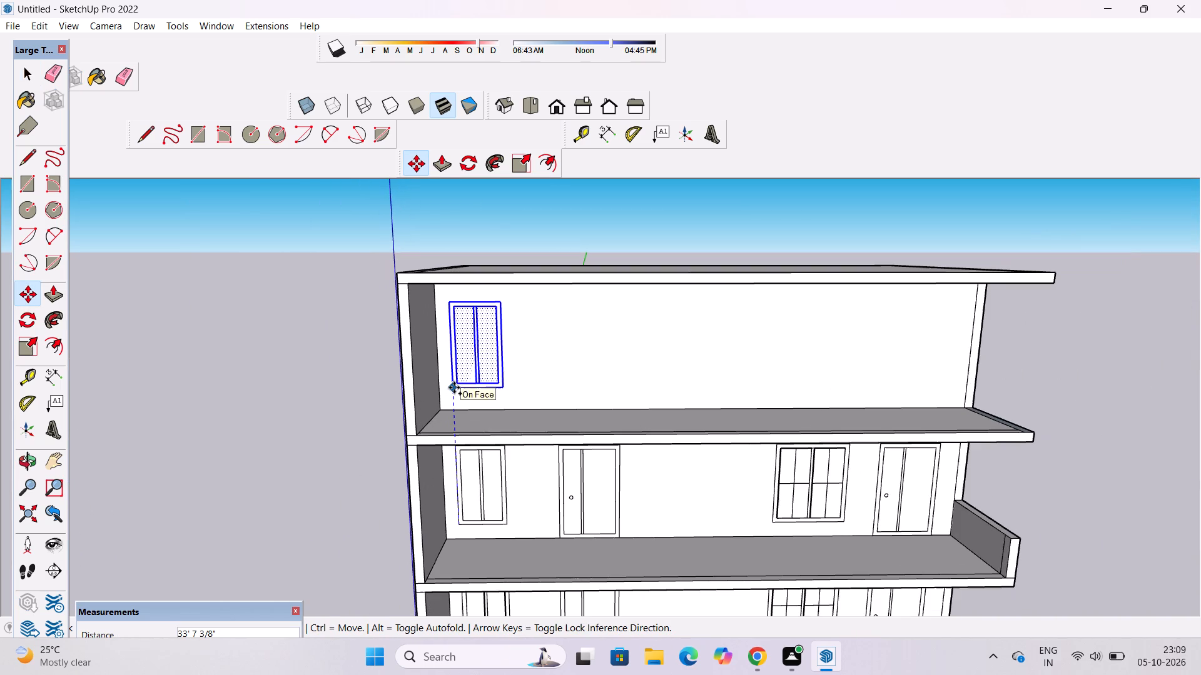
{"action": "left_click", "coordinate": [454, 387]}
{"action": "key", "text": "space"}
{"action": "left_click", "coordinate": [327, 422]}
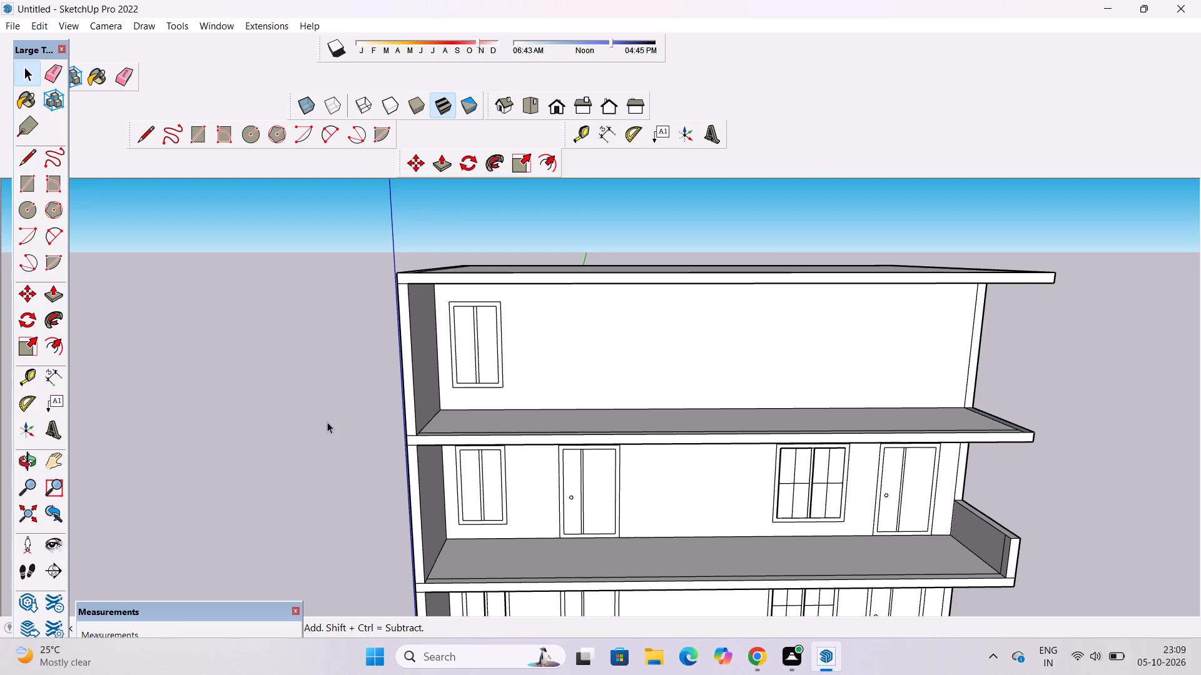
Examine the copied window's placement on the top storey against the wall and the window below.
{"action": "key", "text": "o"}
{"action": "left_click_drag", "start_coordinate": [465, 459], "coordinate": [464, 389]}
{"action": "scroll", "coordinate": [464, 385], "scroll_direction": "down", "scroll_amount": 4}
{"action": "left_click_drag", "start_coordinate": [531, 382], "coordinate": [531, 401]}
{"action": "scroll", "coordinate": [543, 467], "scroll_direction": "up", "scroll_amount": 3}
{"action": "left_click_drag", "start_coordinate": [543, 460], "coordinate": [544, 481], "text": "shift"}
{"action": "left_click_drag", "start_coordinate": [543, 481], "coordinate": [500, 494]}
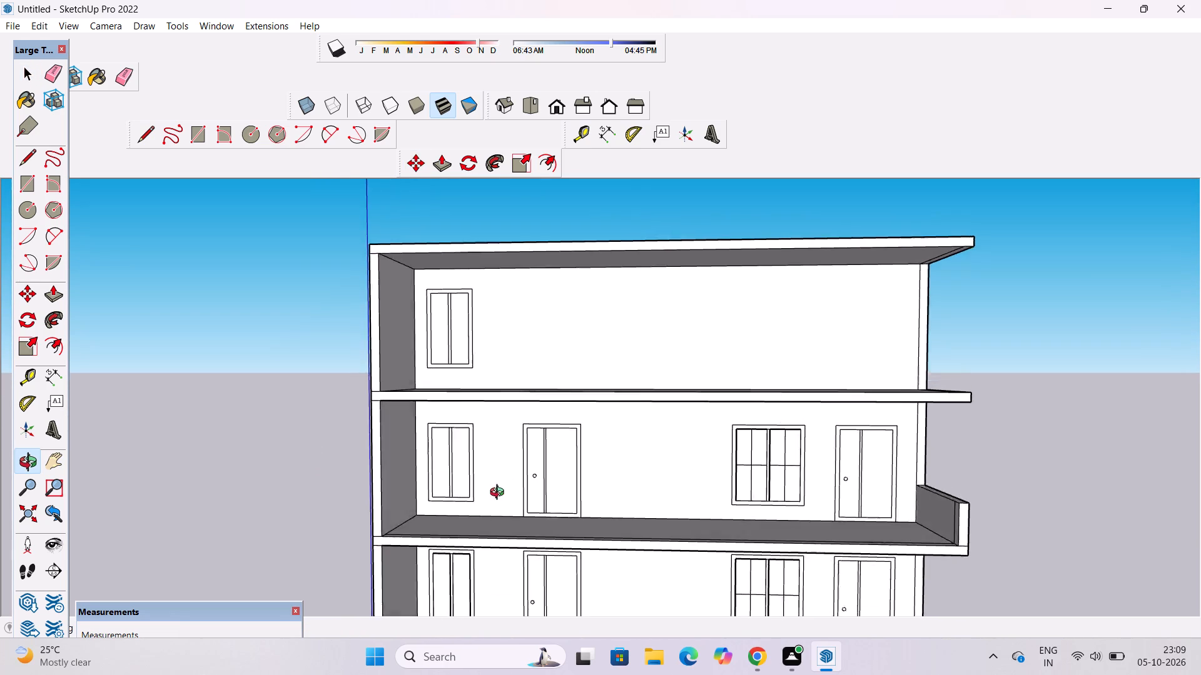
{"action": "left_click_drag", "start_coordinate": [500, 494], "coordinate": [494, 496]}
{"action": "left_click_drag", "start_coordinate": [494, 486], "coordinate": [520, 516], "text": "shift"}
{"action": "left_click_drag", "start_coordinate": [490, 433], "coordinate": [534, 424]}
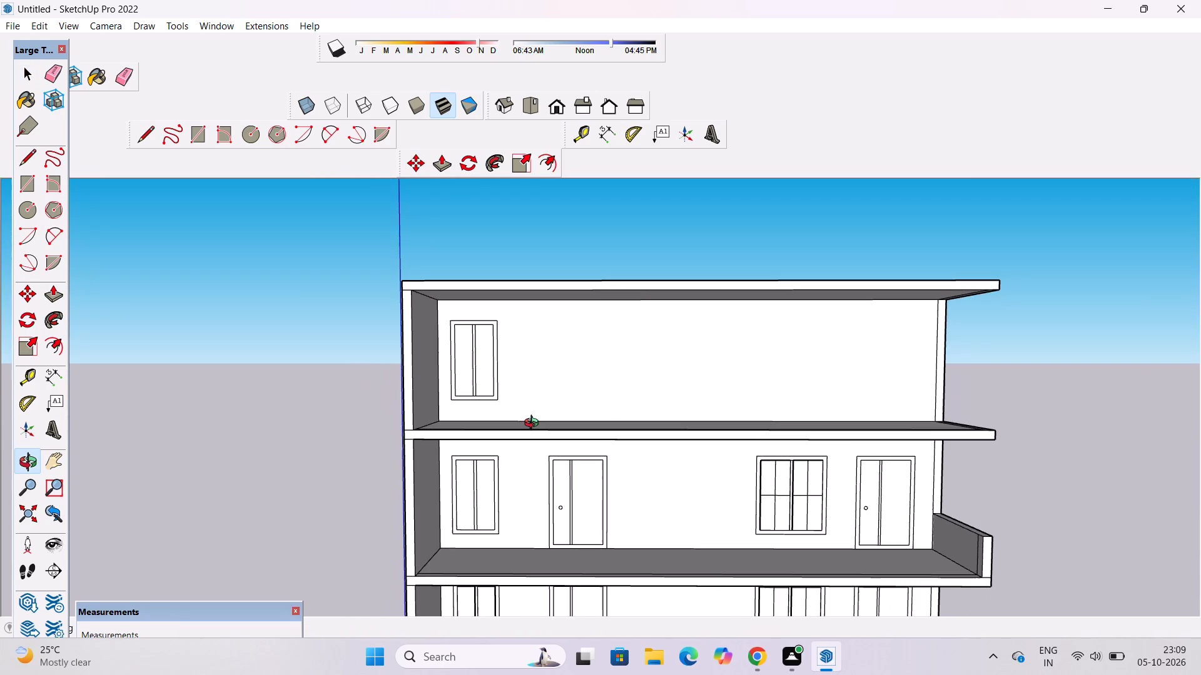
{"action": "left_click_drag", "start_coordinate": [534, 424], "coordinate": [528, 436], "text": "shift"}
{"action": "scroll", "coordinate": [528, 436], "scroll_direction": "down", "scroll_amount": 2}
{"action": "left_click_drag", "start_coordinate": [528, 436], "coordinate": [498, 474], "text": "shift"}
{"action": "scroll", "coordinate": [485, 462], "scroll_direction": "up", "scroll_amount": 1}
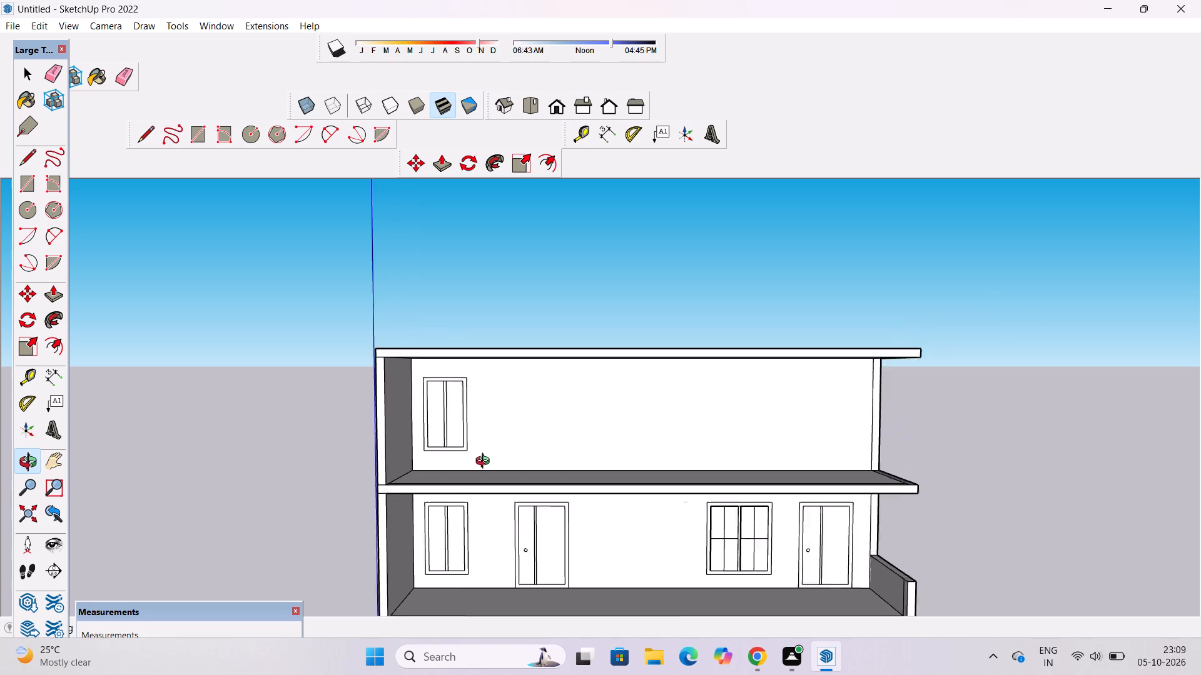
{"action": "scroll", "coordinate": [485, 462], "scroll_direction": "up", "scroll_amount": 2}
{"action": "left_click_drag", "start_coordinate": [489, 464], "coordinate": [504, 478], "text": "shift"}
{"action": "scroll", "coordinate": [461, 452], "scroll_direction": "up", "scroll_amount": 3, "text": "shift"}
{"action": "left_click", "coordinate": [486, 467], "text": "shift"}
{"action": "key", "text": "space"}
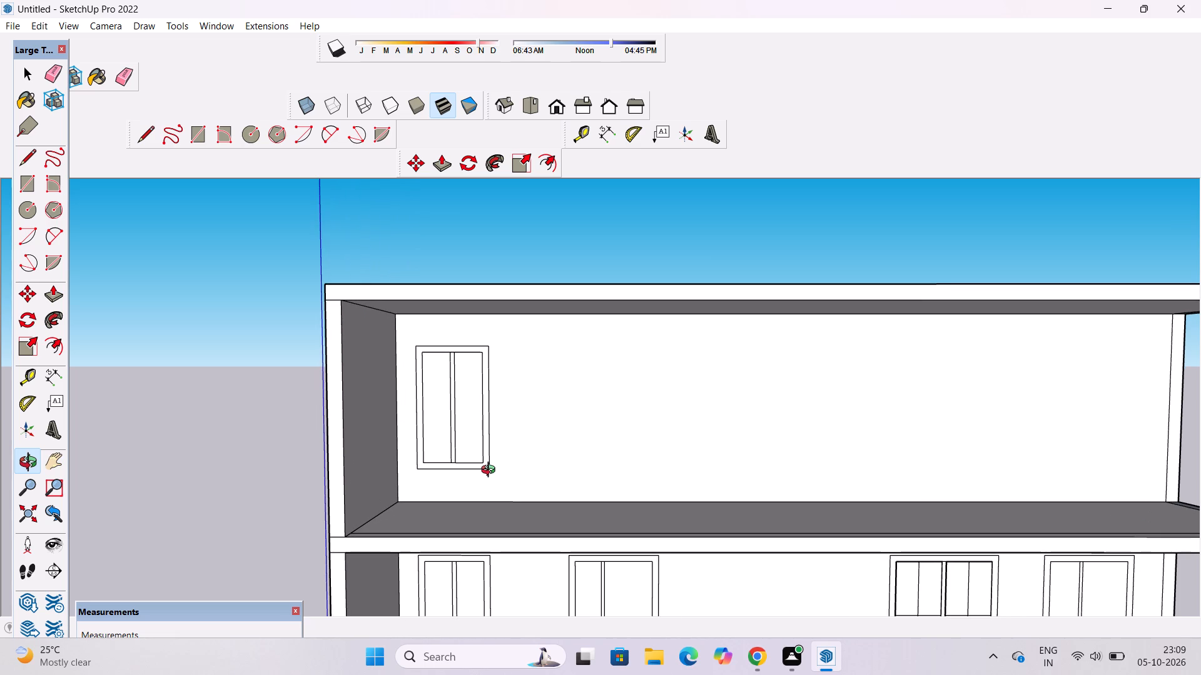
Select the copied two-pane window with its frame and divider and move it slightly down the top-storey wall.
{"action": "scroll", "coordinate": [457, 414], "scroll_direction": "up", "scroll_amount": 4}
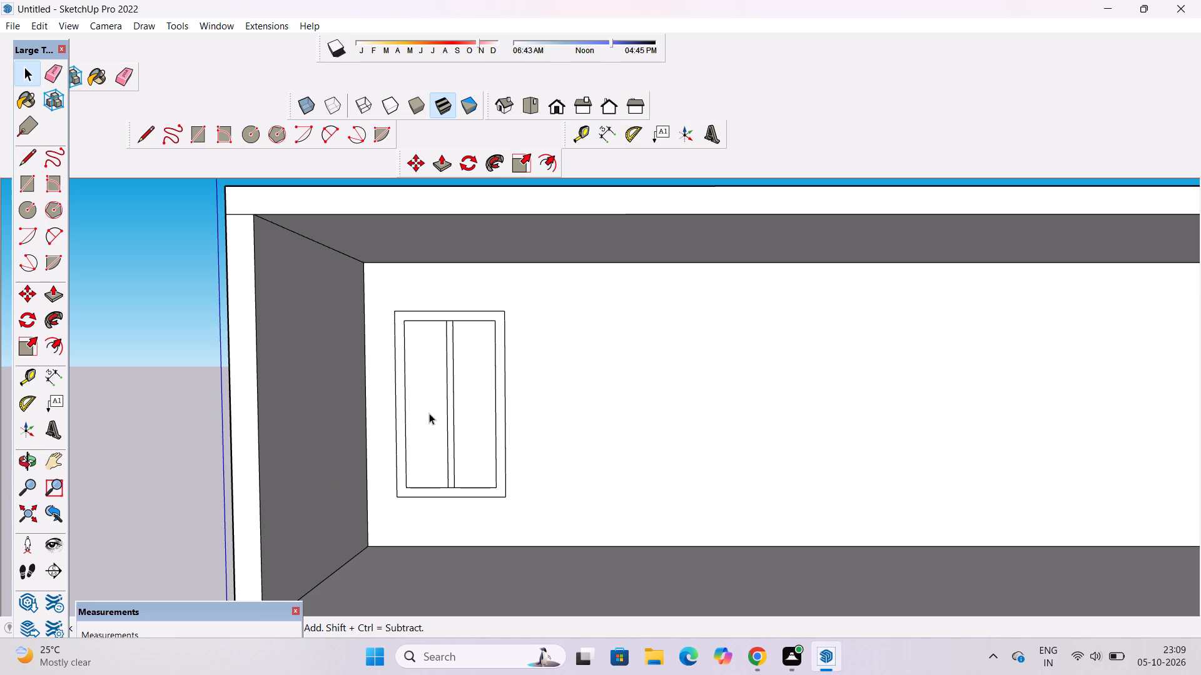
{"action": "double_click", "coordinate": [429, 413], "text": "shift"}
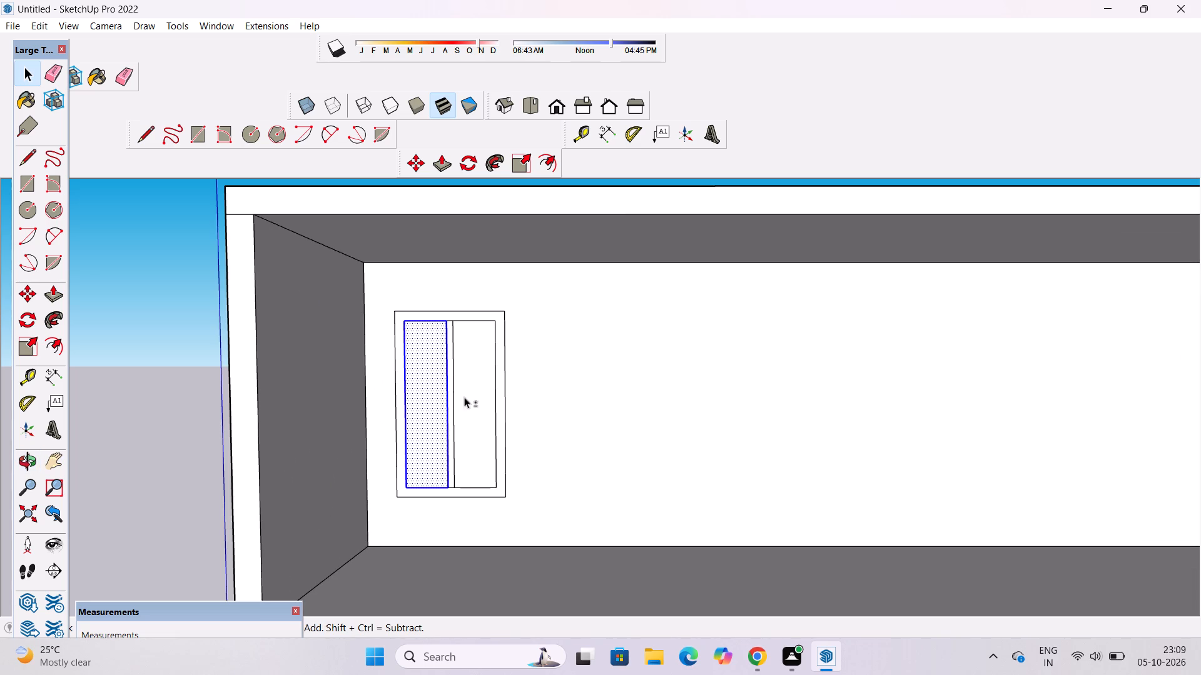
{"action": "double_click", "coordinate": [476, 394], "text": "shift"}
{"action": "double_click", "coordinate": [496, 316], "text": "shift"}
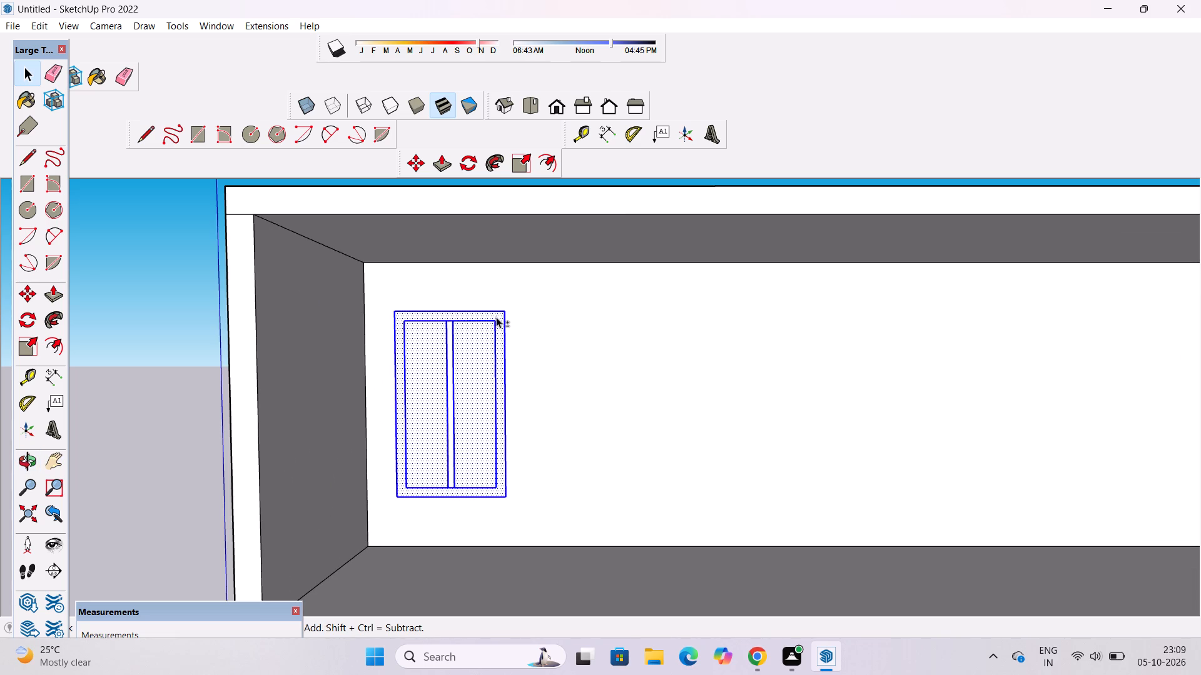
{"action": "scroll", "coordinate": [449, 417], "scroll_direction": "down", "scroll_amount": 5}
{"action": "key", "text": "m"}
{"action": "scroll", "coordinate": [467, 488], "scroll_direction": "up", "scroll_amount": 4}
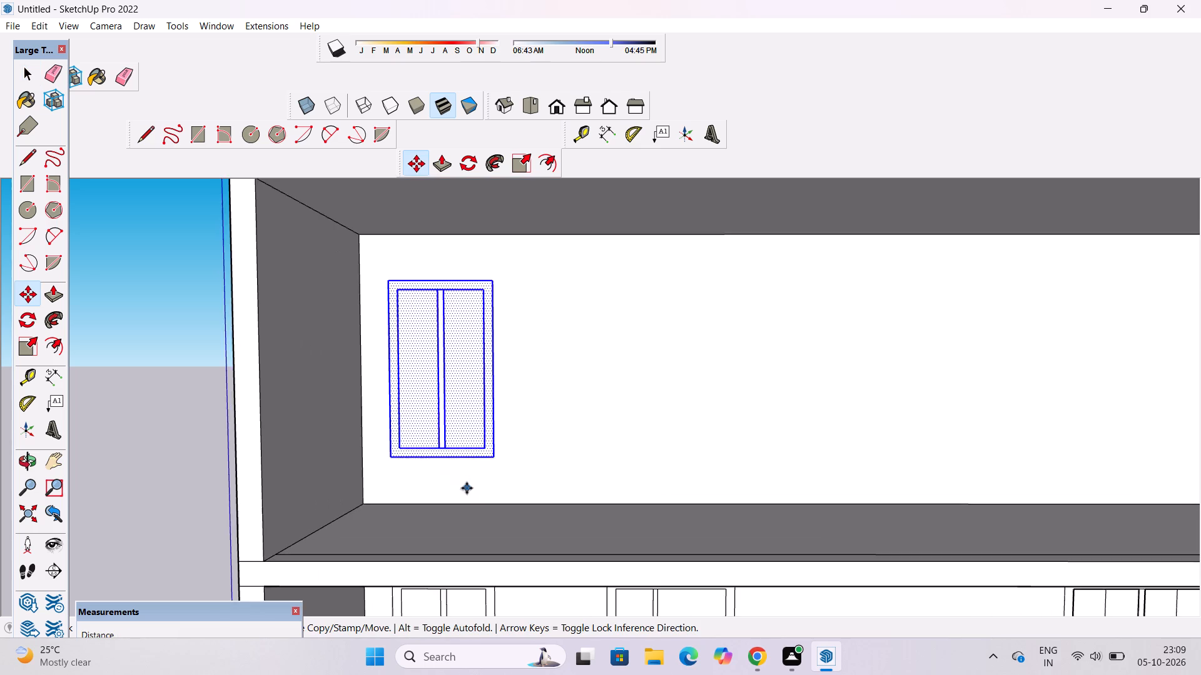
{"action": "scroll", "coordinate": [460, 481], "scroll_direction": "up", "scroll_amount": 2}
{"action": "left_click", "coordinate": [438, 452]}
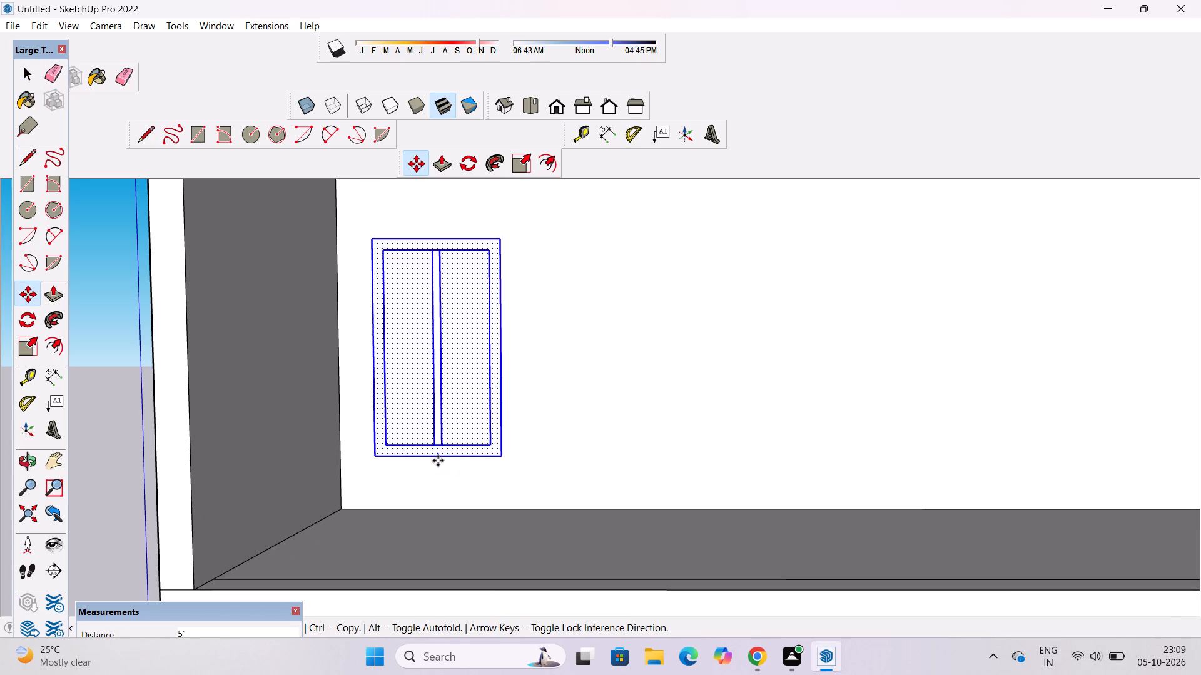
{"action": "left_click", "coordinate": [438, 469]}
{"action": "scroll", "coordinate": [426, 404], "scroll_direction": "down", "scroll_amount": 7}
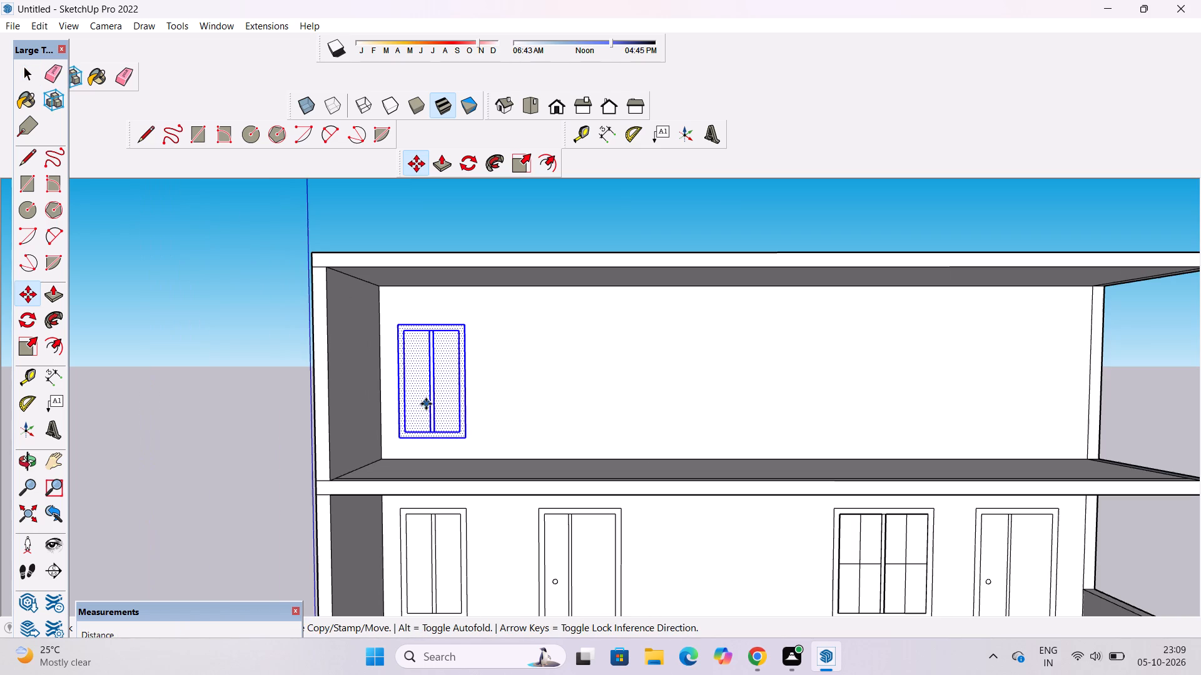
{"action": "key", "text": "space"}
{"action": "left_click", "coordinate": [222, 441]}
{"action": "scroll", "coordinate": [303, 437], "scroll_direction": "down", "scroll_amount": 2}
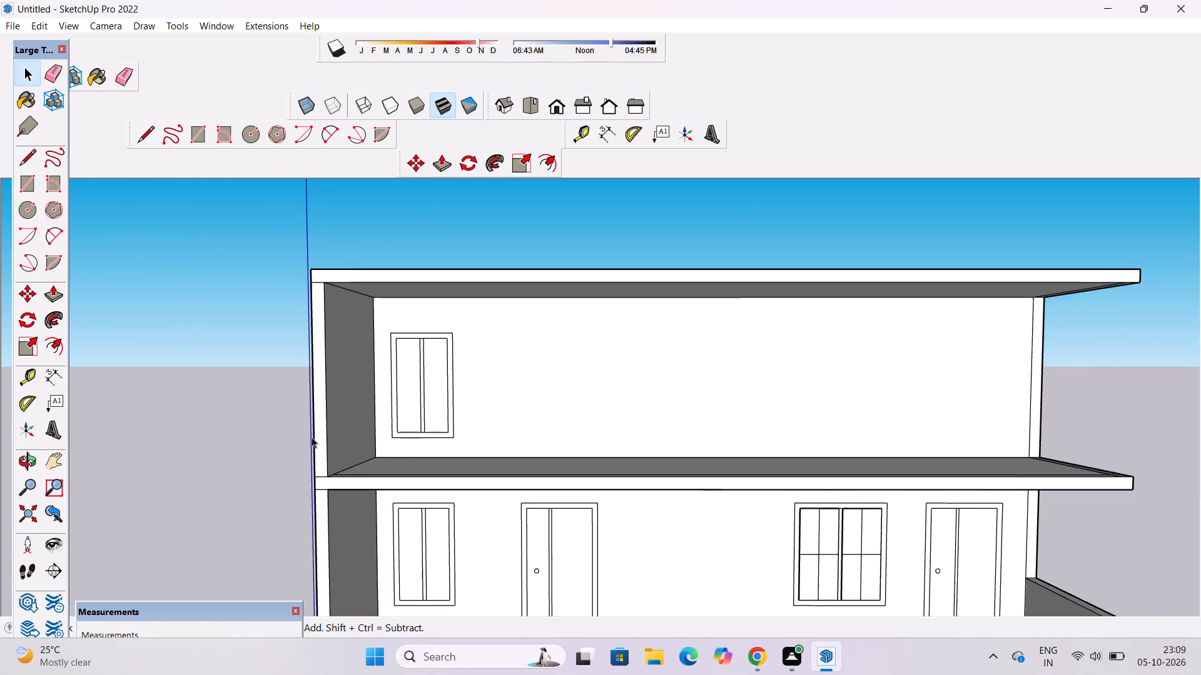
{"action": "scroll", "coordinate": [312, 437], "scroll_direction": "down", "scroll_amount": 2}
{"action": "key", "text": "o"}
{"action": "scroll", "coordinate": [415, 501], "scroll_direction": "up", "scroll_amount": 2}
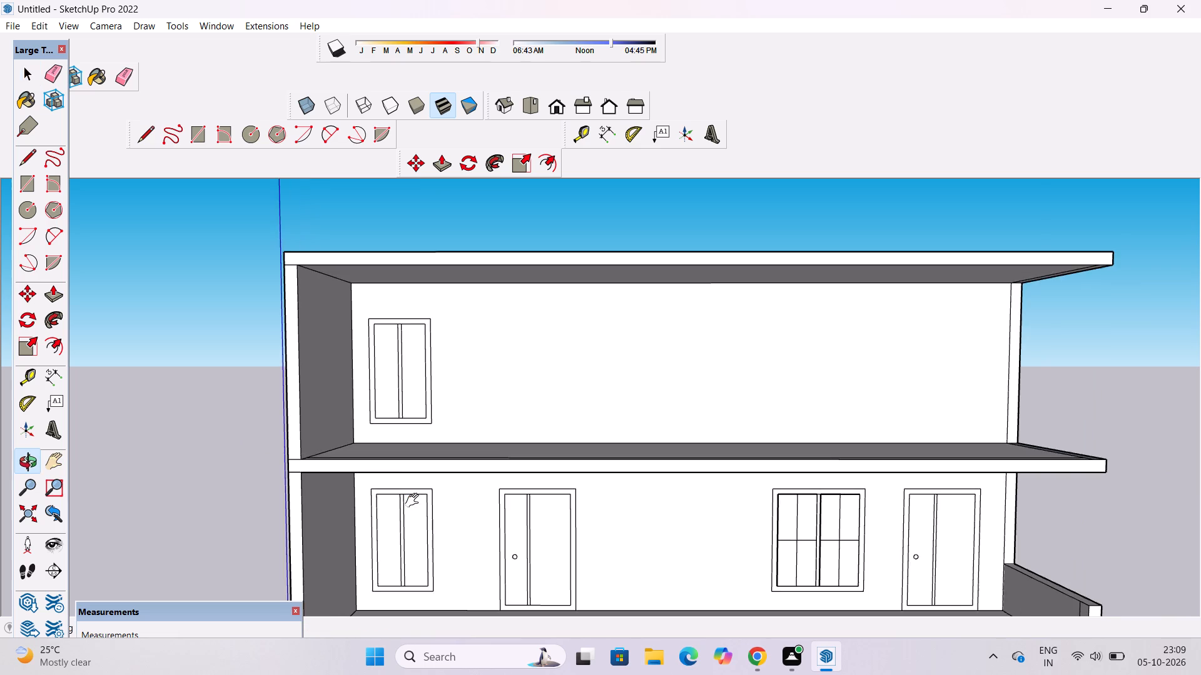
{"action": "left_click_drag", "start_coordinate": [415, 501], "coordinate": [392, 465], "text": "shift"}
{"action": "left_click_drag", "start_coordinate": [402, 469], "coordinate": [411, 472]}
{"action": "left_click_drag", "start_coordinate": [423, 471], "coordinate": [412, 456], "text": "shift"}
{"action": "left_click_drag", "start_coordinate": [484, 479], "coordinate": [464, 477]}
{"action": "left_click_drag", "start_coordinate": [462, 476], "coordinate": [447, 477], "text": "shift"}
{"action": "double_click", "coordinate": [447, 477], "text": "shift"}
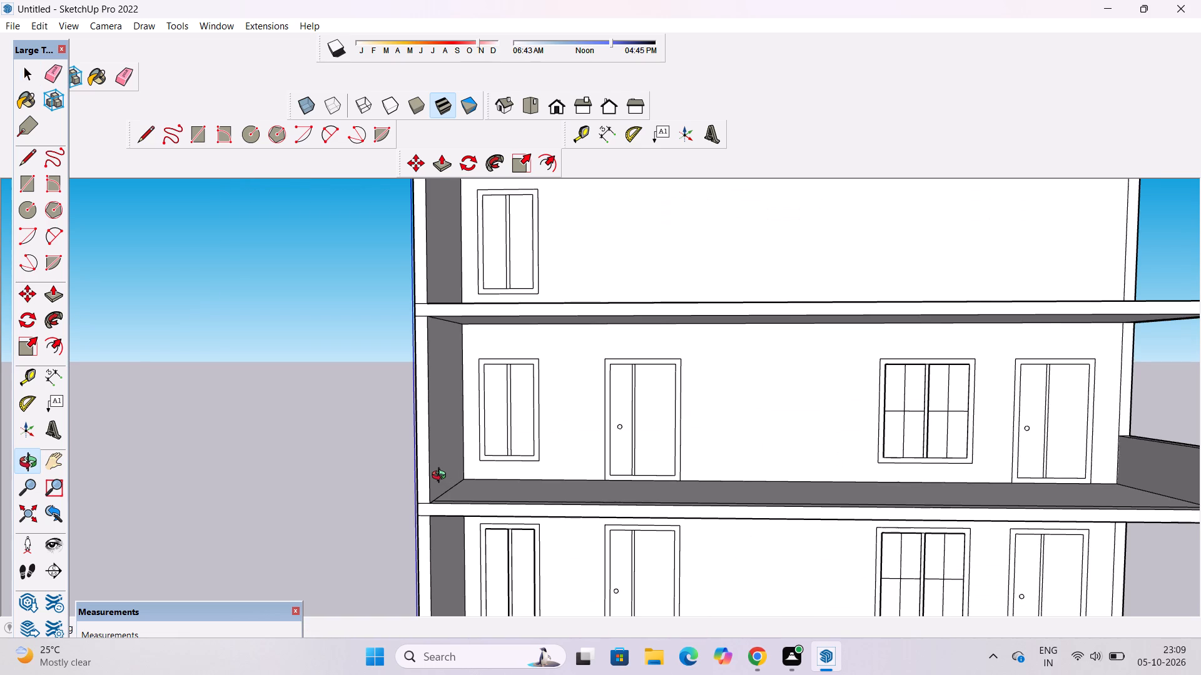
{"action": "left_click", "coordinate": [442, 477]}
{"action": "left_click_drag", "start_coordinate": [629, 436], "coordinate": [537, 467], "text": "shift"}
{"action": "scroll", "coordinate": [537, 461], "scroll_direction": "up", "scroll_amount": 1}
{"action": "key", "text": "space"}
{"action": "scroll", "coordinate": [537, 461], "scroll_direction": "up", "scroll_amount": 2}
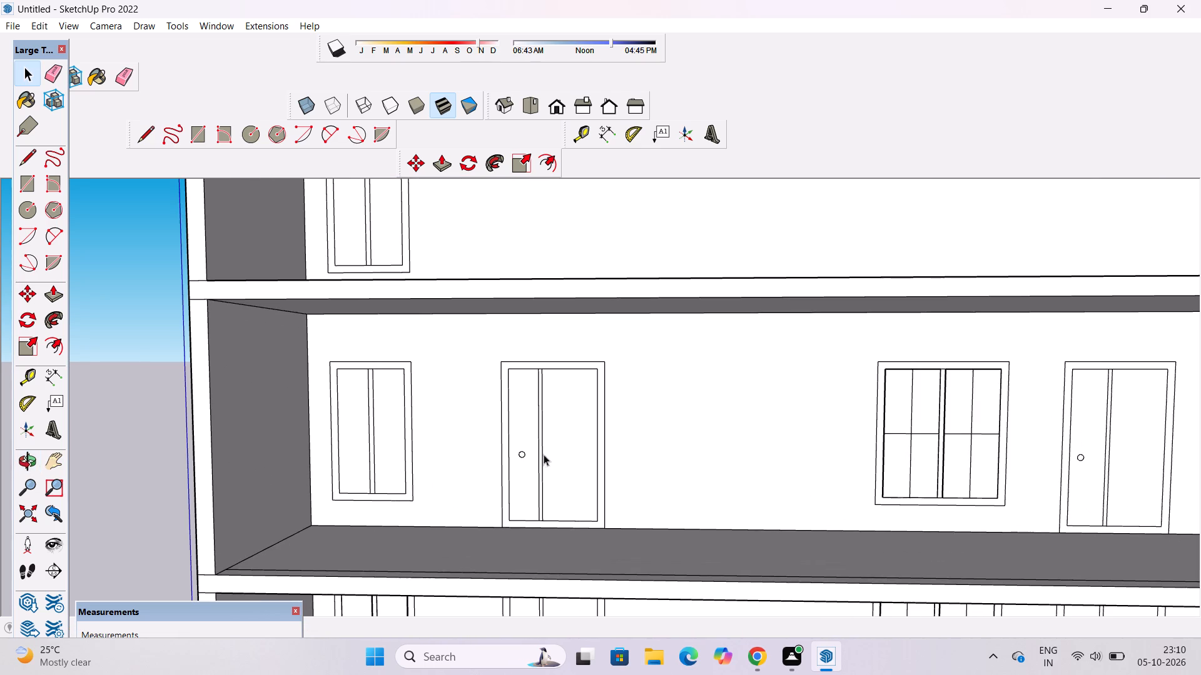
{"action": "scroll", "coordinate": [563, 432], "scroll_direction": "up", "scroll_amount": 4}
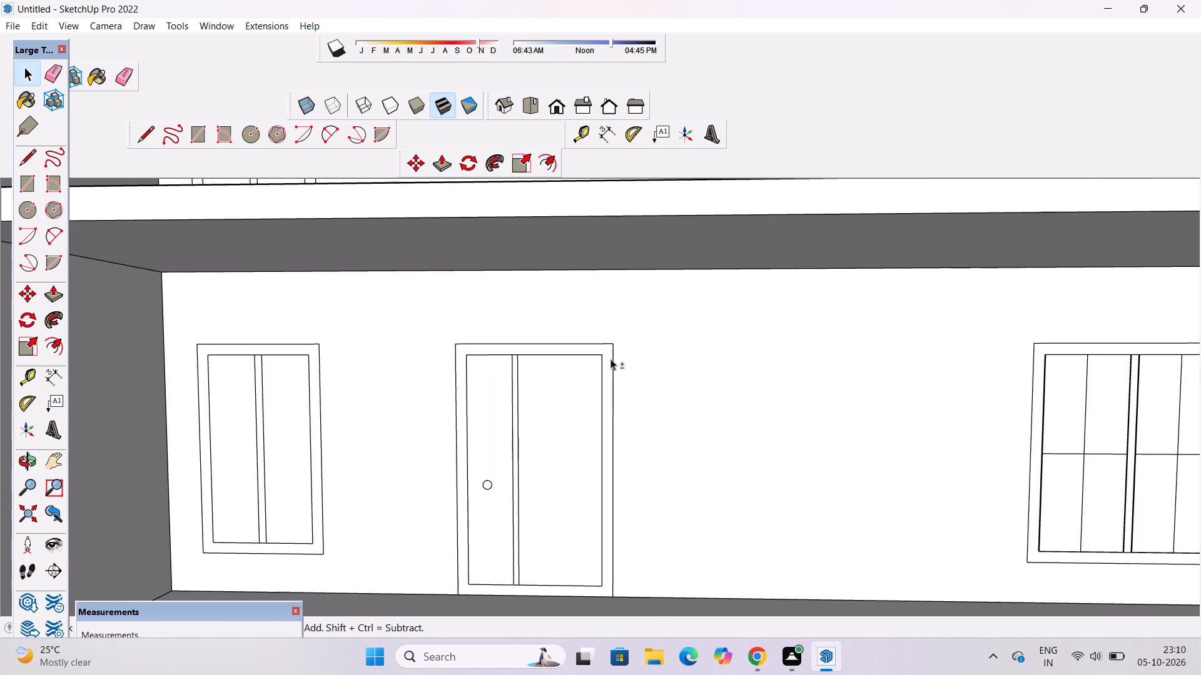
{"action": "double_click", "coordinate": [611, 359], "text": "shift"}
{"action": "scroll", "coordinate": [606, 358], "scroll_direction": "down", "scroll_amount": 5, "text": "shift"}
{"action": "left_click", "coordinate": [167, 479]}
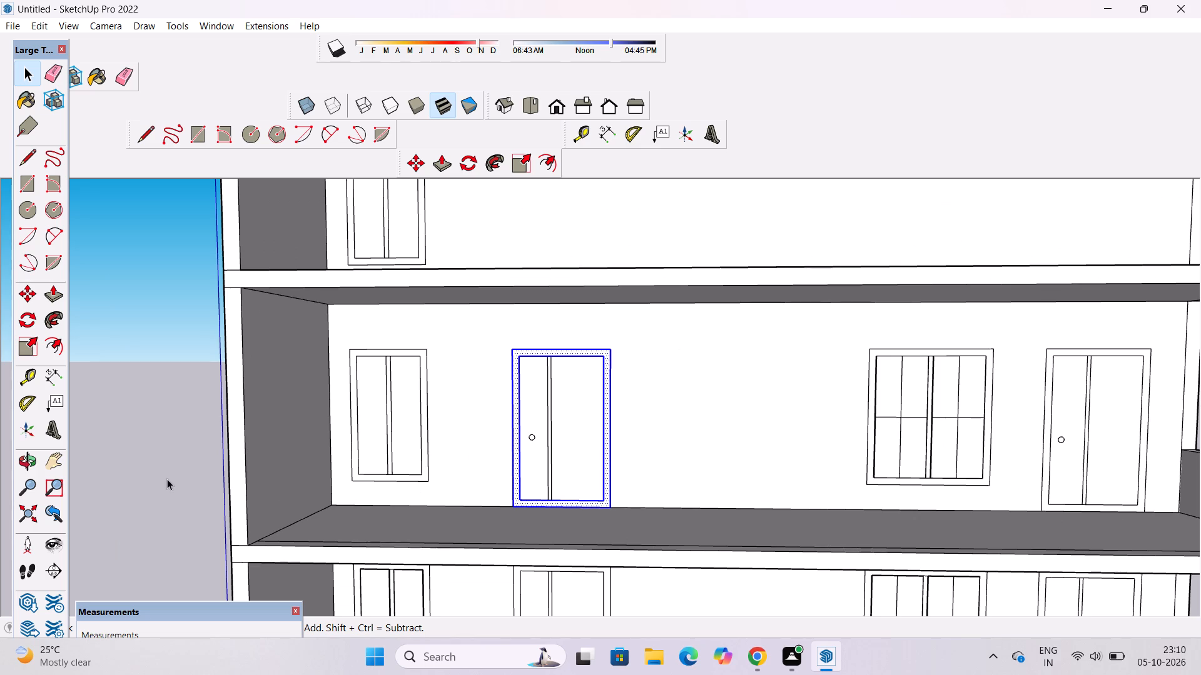
Copy the four outer edges of the knobbed door beside the window straight up 32' onto the top-storey wall, resting on the floor line.
{"action": "scroll", "coordinate": [522, 341], "scroll_direction": "up", "scroll_amount": 4}
{"action": "scroll", "coordinate": [510, 406], "scroll_direction": "up", "scroll_amount": 3}
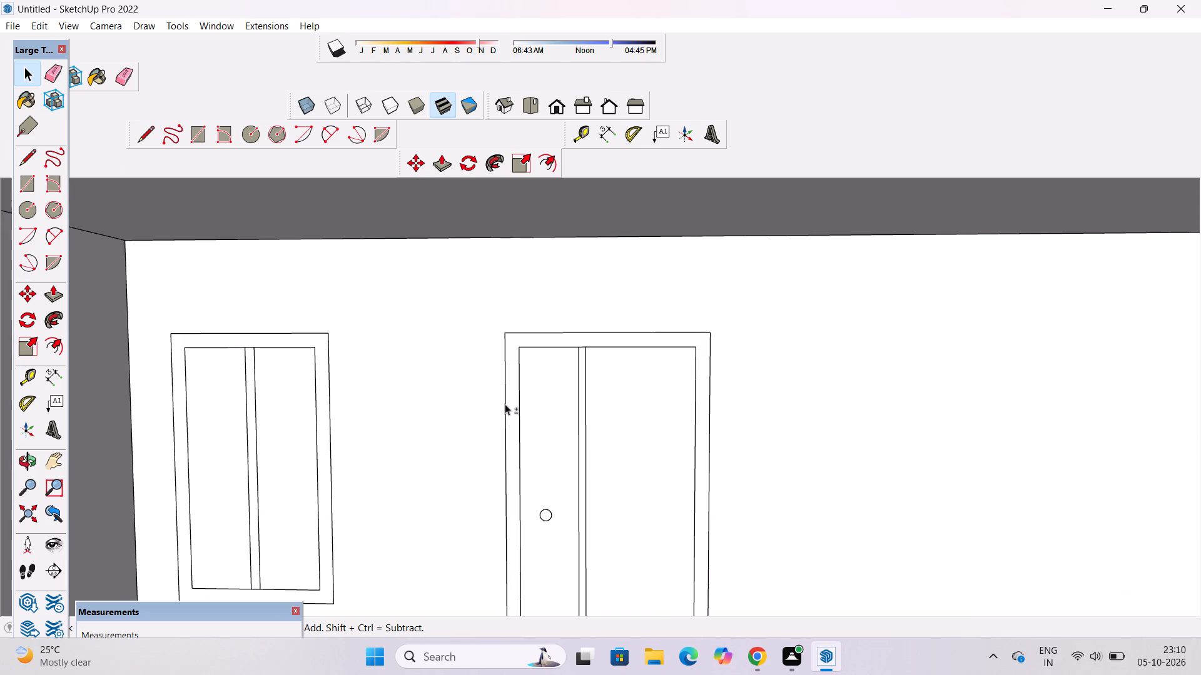
{"action": "left_click", "coordinate": [505, 375], "text": "shift"}
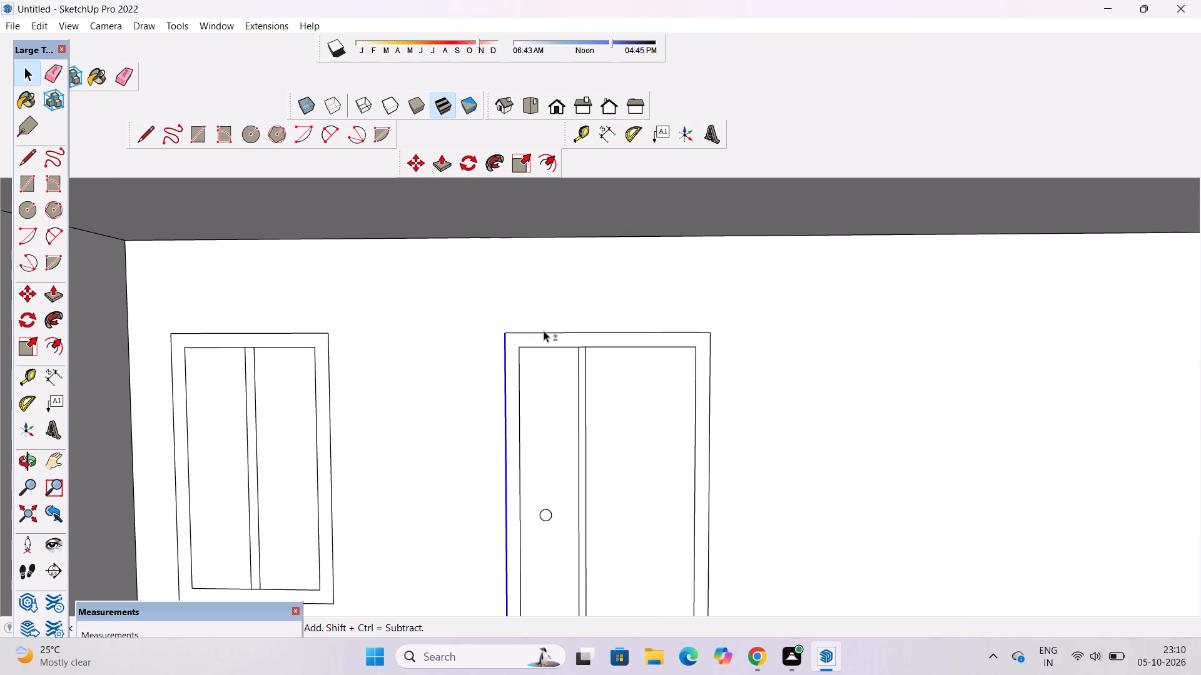
{"action": "left_click", "coordinate": [544, 332], "text": "shift"}
{"action": "scroll", "coordinate": [479, 319], "scroll_direction": "down", "scroll_amount": 5, "text": "shift"}
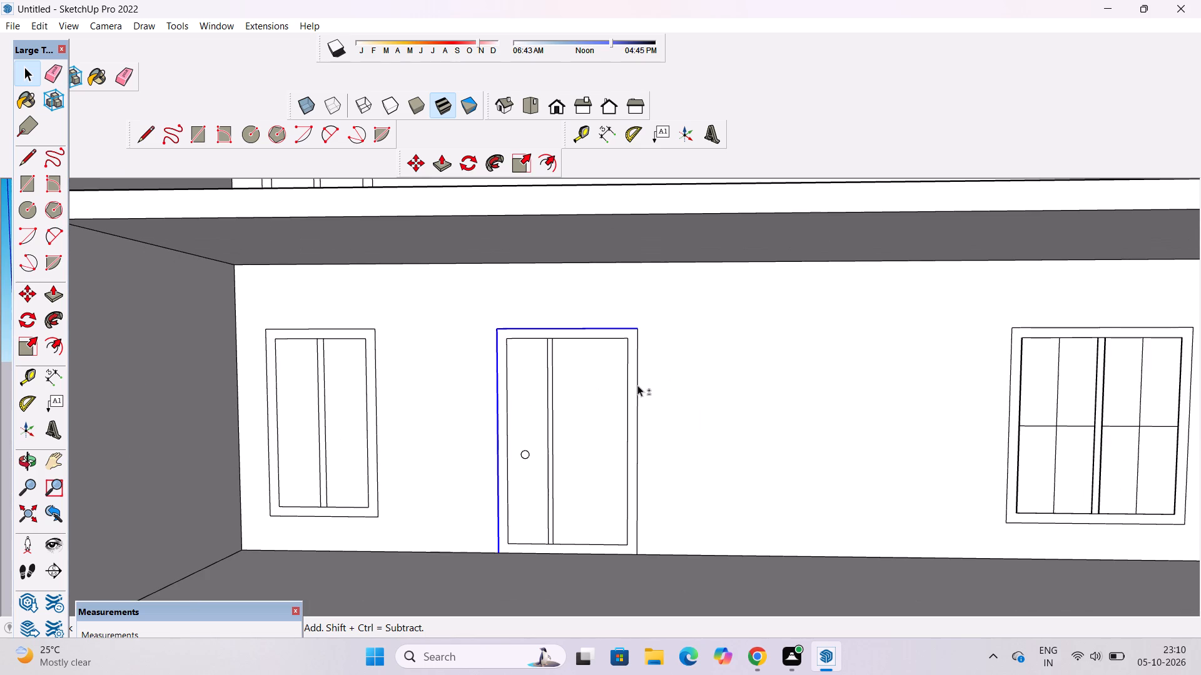
{"action": "scroll", "coordinate": [637, 385], "scroll_direction": "up", "scroll_amount": 4, "text": "shift"}
{"action": "left_click", "coordinate": [615, 352], "text": "shift"}
{"action": "scroll", "coordinate": [603, 322], "scroll_direction": "down", "scroll_amount": 6, "text": "shift"}
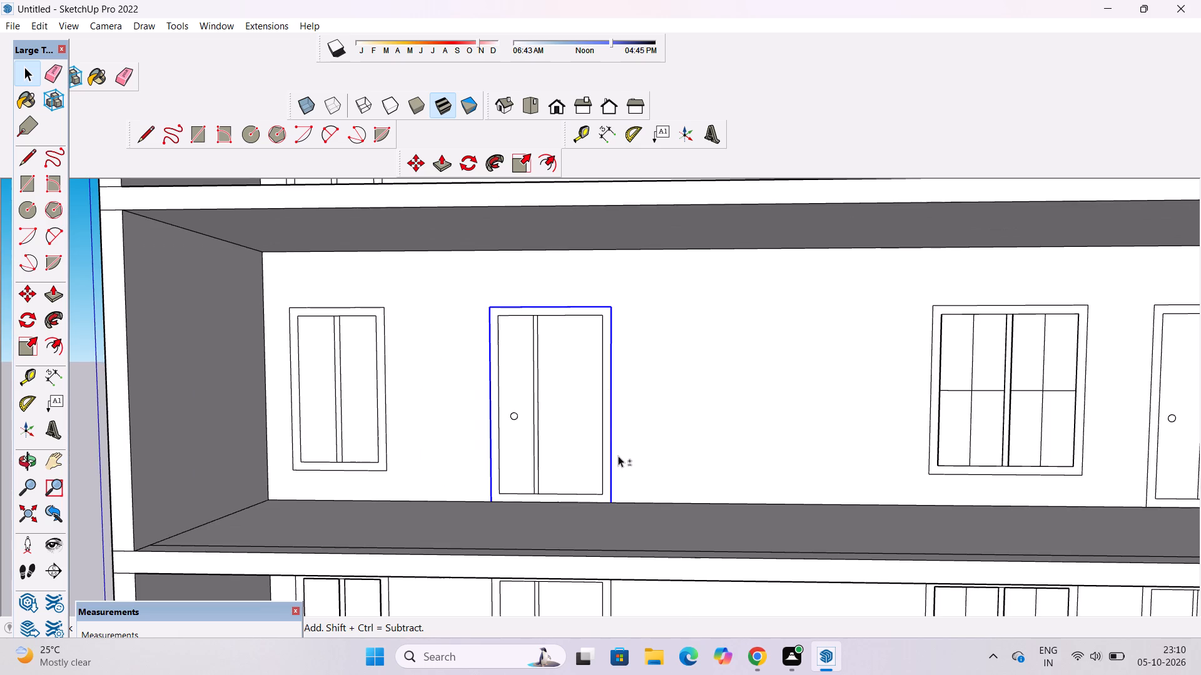
{"action": "scroll", "coordinate": [612, 481], "scroll_direction": "up", "scroll_amount": 11, "text": "shift"}
{"action": "left_click", "coordinate": [598, 492], "text": "shift"}
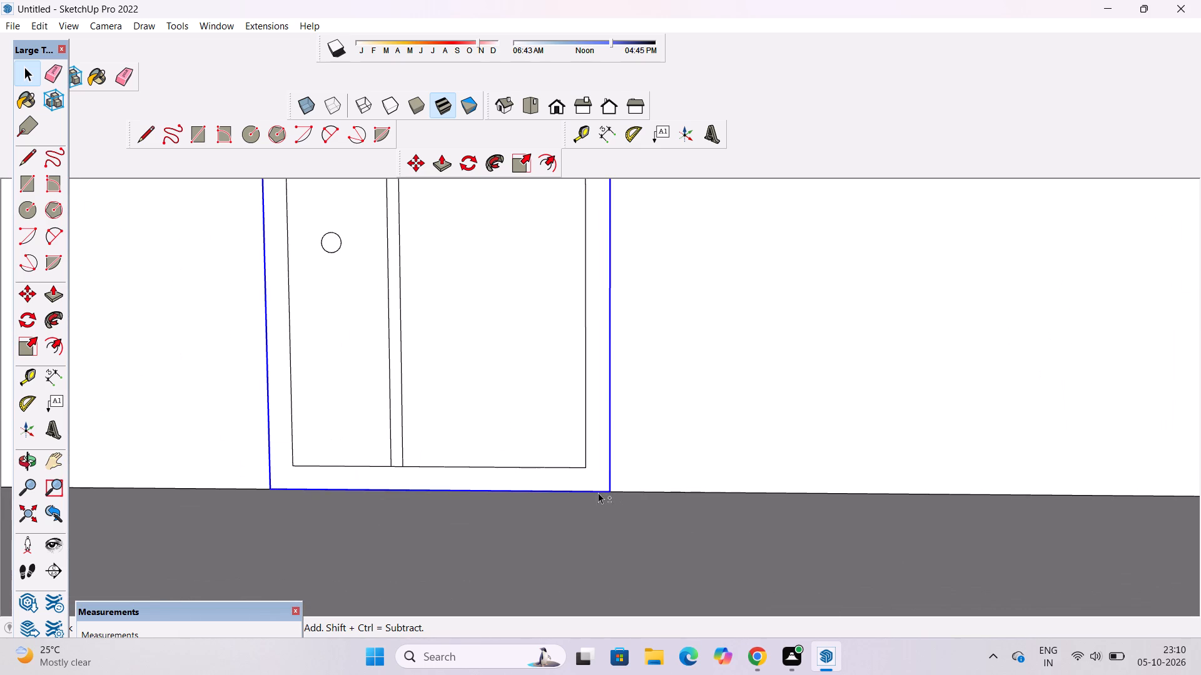
{"action": "scroll", "coordinate": [598, 492], "scroll_direction": "down", "scroll_amount": 15, "text": "shift"}
{"action": "scroll", "coordinate": [602, 475], "scroll_direction": "up", "scroll_amount": 2, "text": "shift"}
{"action": "scroll", "coordinate": [545, 470], "scroll_direction": "down", "scroll_amount": 5, "text": "shift"}
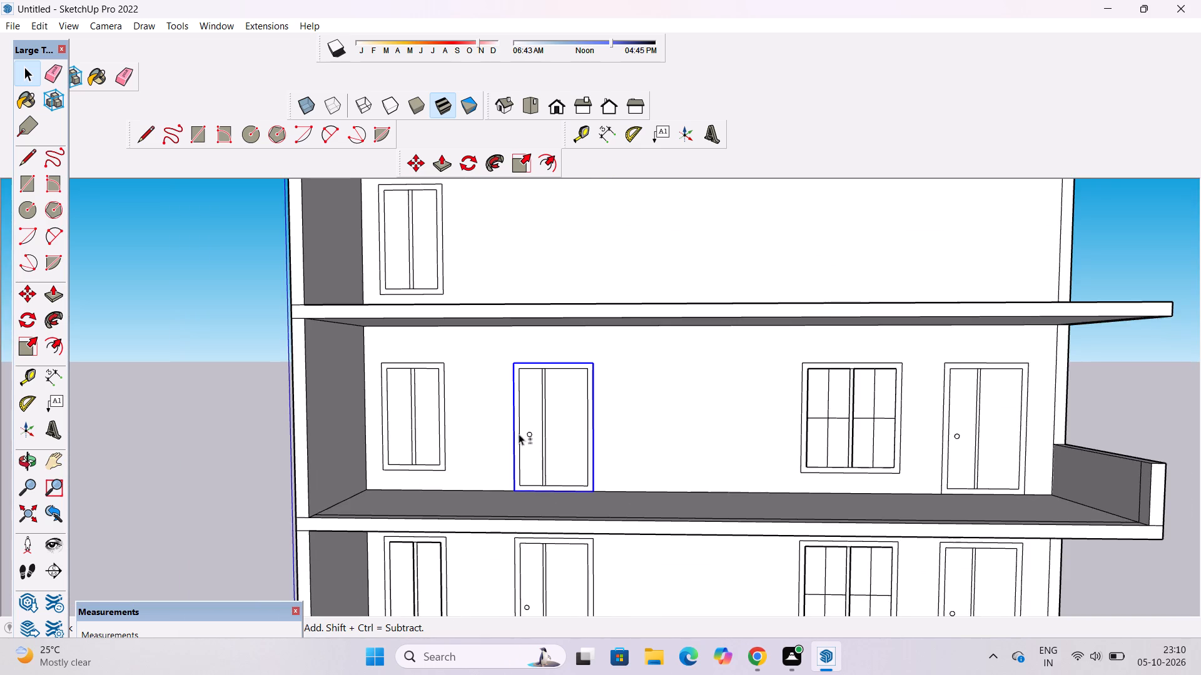
{"action": "scroll", "coordinate": [517, 431], "scroll_direction": "up", "scroll_amount": 5, "text": "shift"}
{"action": "key", "text": "m"}
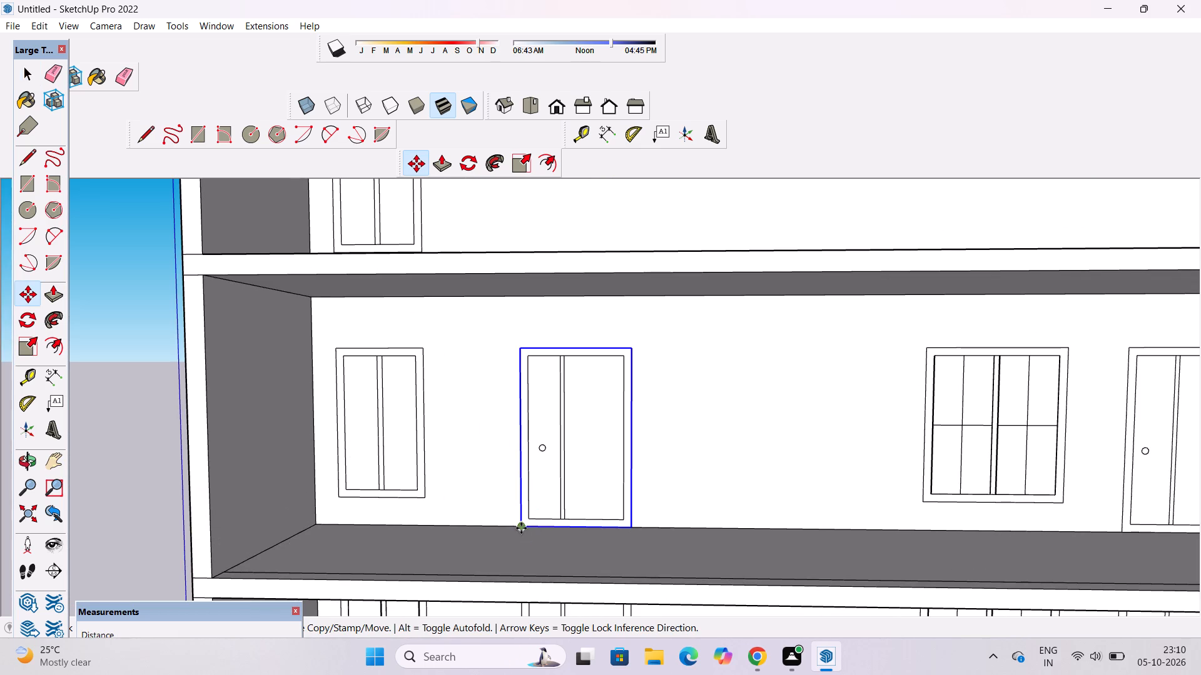
{"action": "left_click", "coordinate": [520, 527]}
{"action": "scroll", "coordinate": [519, 525], "scroll_direction": "down", "scroll_amount": 6}
{"action": "scroll", "coordinate": [515, 469], "scroll_direction": "down", "scroll_amount": 2}
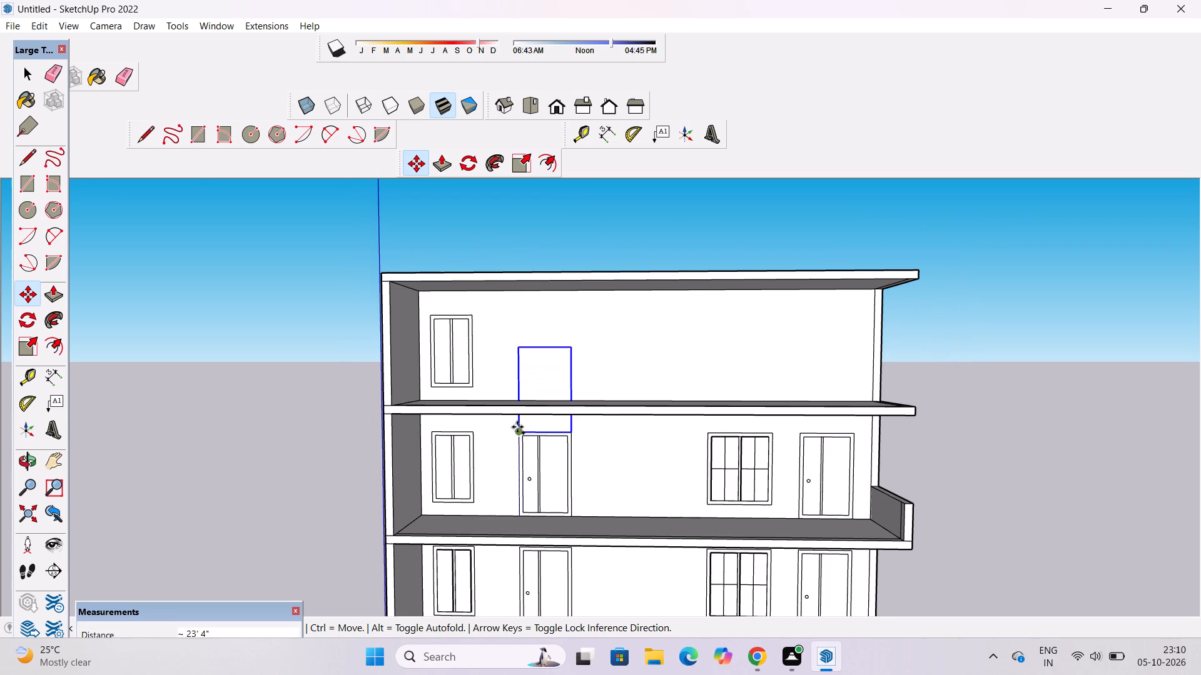
{"action": "scroll", "coordinate": [520, 397], "scroll_direction": "up", "scroll_amount": 8}
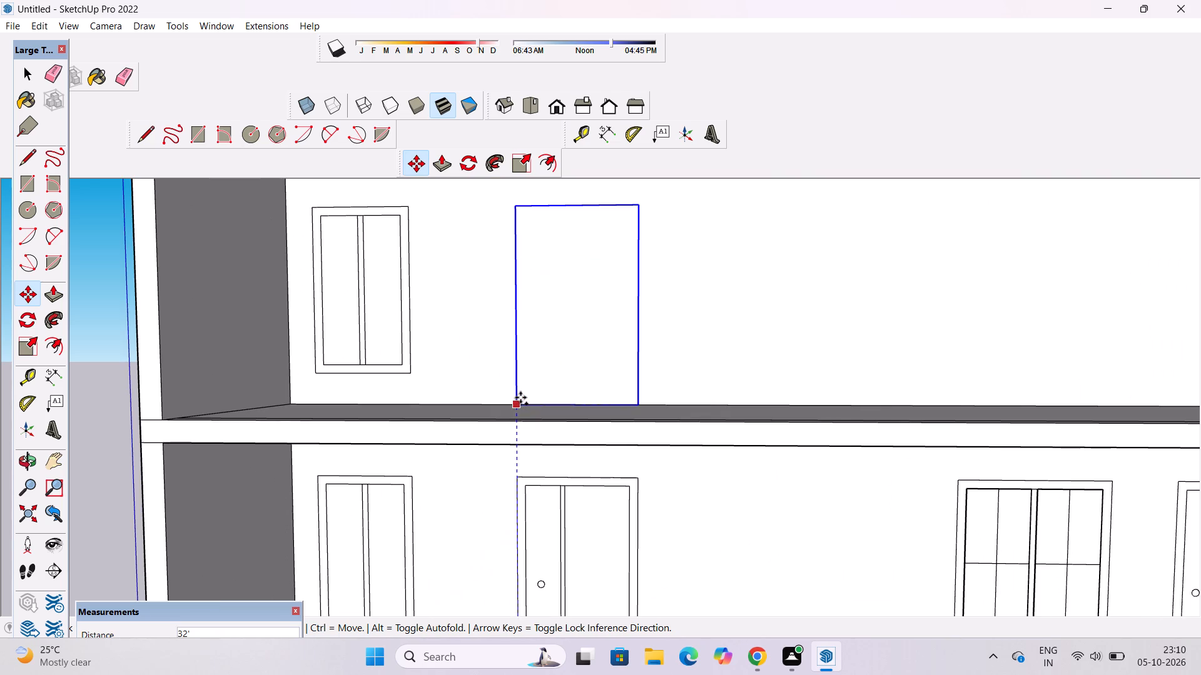
{"action": "left_click", "coordinate": [519, 401]}
{"action": "scroll", "coordinate": [425, 427], "scroll_direction": "down", "scroll_amount": 3}
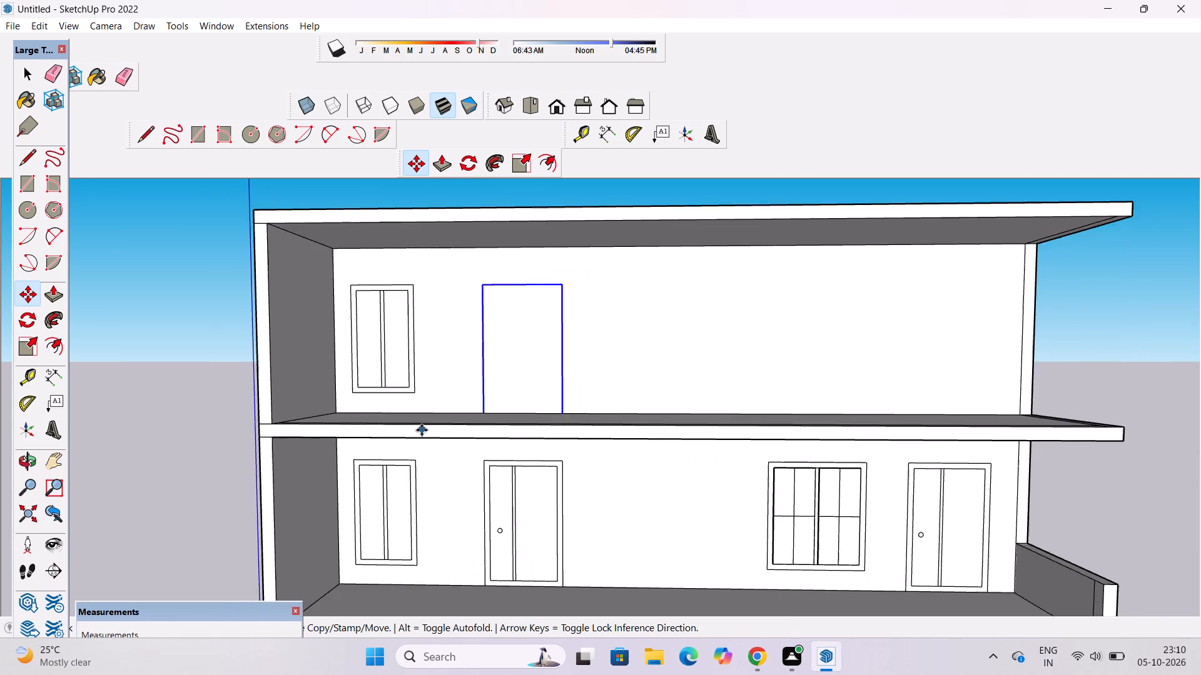
{"action": "scroll", "coordinate": [422, 430], "scroll_direction": "down", "scroll_amount": 10}
{"action": "key", "text": "space"}
{"action": "left_click", "coordinate": [207, 447]}
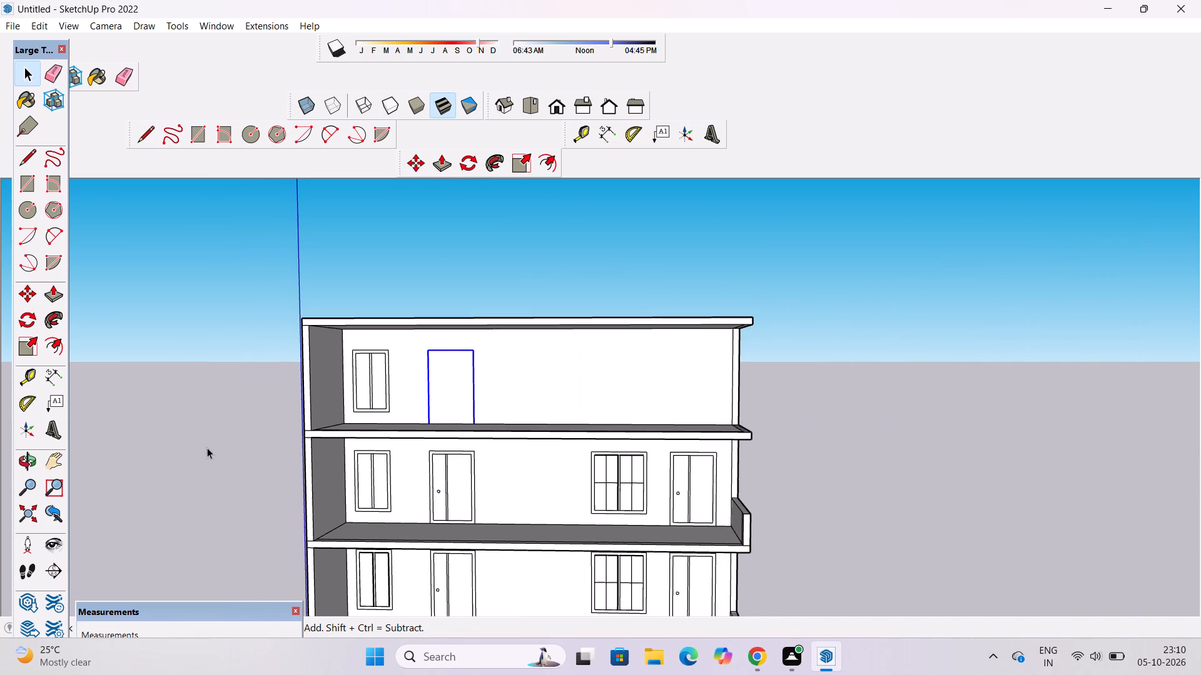
Examine the copied door outline on the top storey from several angles against the floor slab and the door below.
{"action": "scroll", "coordinate": [236, 459], "scroll_direction": "up", "scroll_amount": 2}
{"action": "key", "text": "o"}
{"action": "left_click_drag", "start_coordinate": [302, 504], "coordinate": [328, 513]}
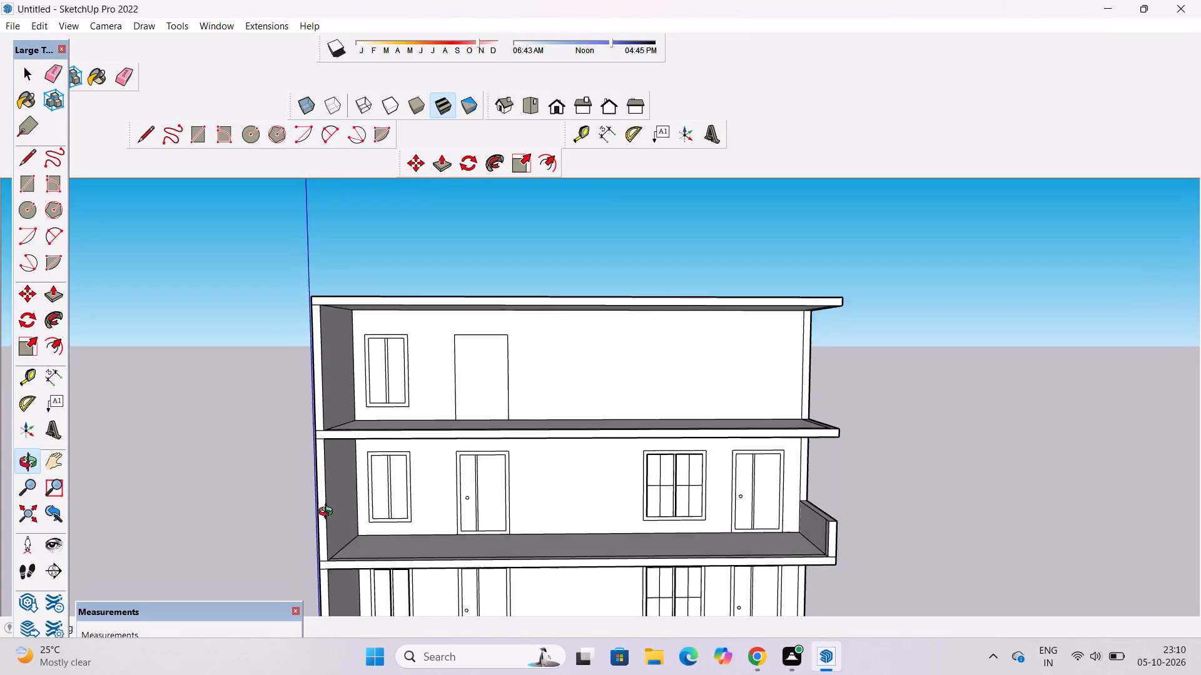
{"action": "left_click_drag", "start_coordinate": [328, 513], "coordinate": [397, 519]}
{"action": "left_click_drag", "start_coordinate": [514, 479], "coordinate": [502, 494], "text": "shift"}
{"action": "left_click_drag", "start_coordinate": [497, 501], "coordinate": [447, 504]}
{"action": "left_click_drag", "start_coordinate": [483, 446], "coordinate": [489, 505], "text": "shift"}
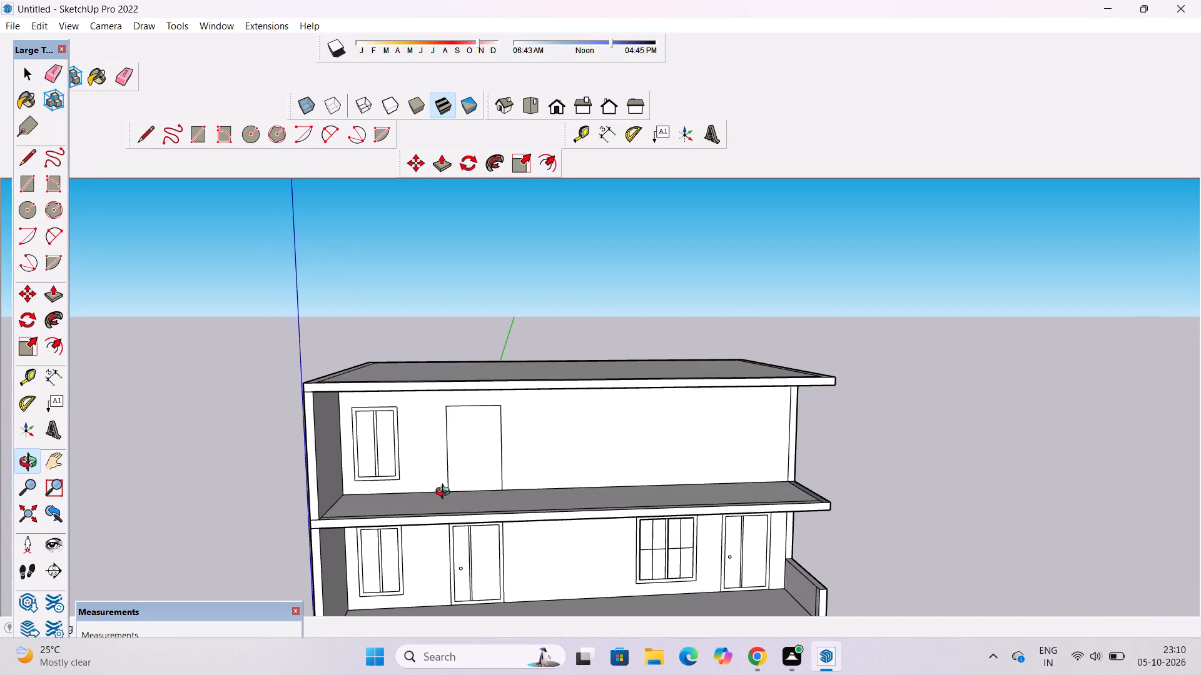
{"action": "left_click_drag", "start_coordinate": [538, 498], "coordinate": [497, 469]}
{"action": "scroll", "coordinate": [494, 459], "scroll_direction": "up", "scroll_amount": 3}
{"action": "left_click_drag", "start_coordinate": [512, 478], "coordinate": [489, 479]}
{"action": "left_click_drag", "start_coordinate": [485, 476], "coordinate": [496, 494], "text": "shift"}
{"action": "left_click_drag", "start_coordinate": [497, 496], "coordinate": [525, 529]}
{"action": "left_click_drag", "start_coordinate": [524, 531], "coordinate": [521, 493], "text": "shift"}
{"action": "left_click_drag", "start_coordinate": [525, 509], "coordinate": [494, 487]}
{"action": "scroll", "coordinate": [489, 473], "scroll_direction": "down", "scroll_amount": 3}
{"action": "left_click_drag", "start_coordinate": [507, 482], "coordinate": [528, 497], "text": "shift"}
{"action": "scroll", "coordinate": [485, 469], "scroll_direction": "up", "scroll_amount": 4}
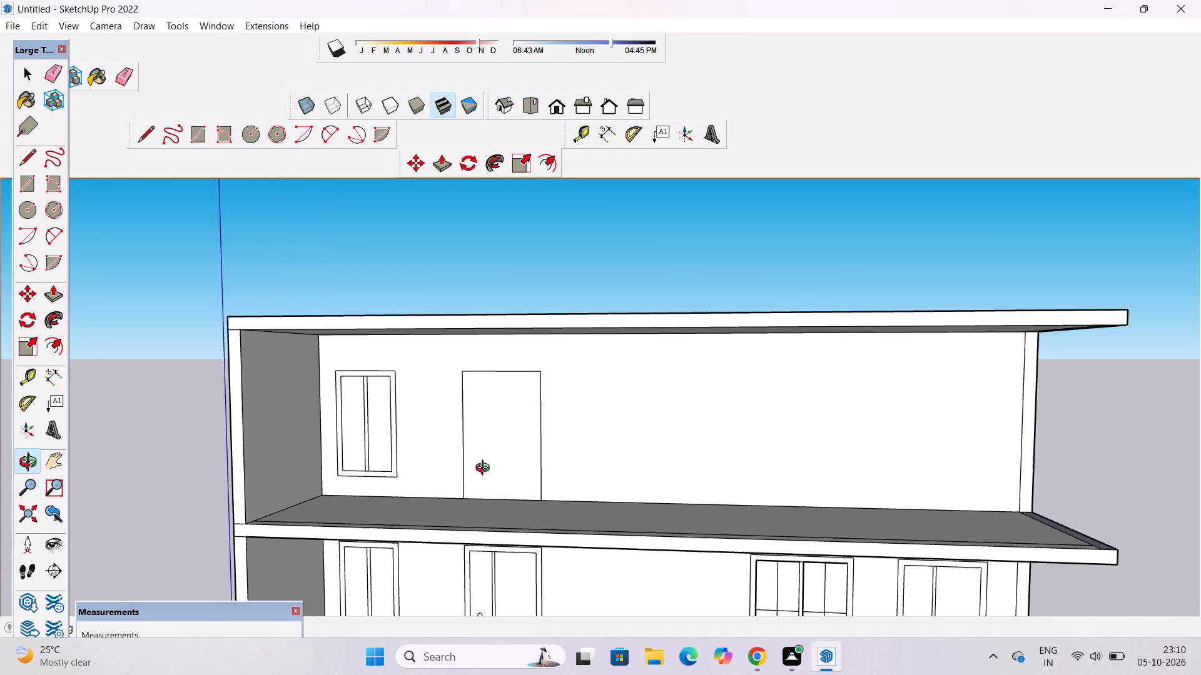
{"action": "left_click_drag", "start_coordinate": [577, 512], "coordinate": [532, 508]}
{"action": "left_click_drag", "start_coordinate": [532, 499], "coordinate": [565, 519], "text": "shift"}
{"action": "left_click_drag", "start_coordinate": [556, 519], "coordinate": [619, 537]}
{"action": "scroll", "coordinate": [536, 500], "scroll_direction": "up", "scroll_amount": 4}
{"action": "left_click_drag", "start_coordinate": [545, 527], "coordinate": [547, 548], "text": "shift"}
{"action": "left_click_drag", "start_coordinate": [545, 549], "coordinate": [540, 527]}
Offset the top-storey door outline inward to match the frame width of the neighbouring window.
{"action": "type", "text": "of"}
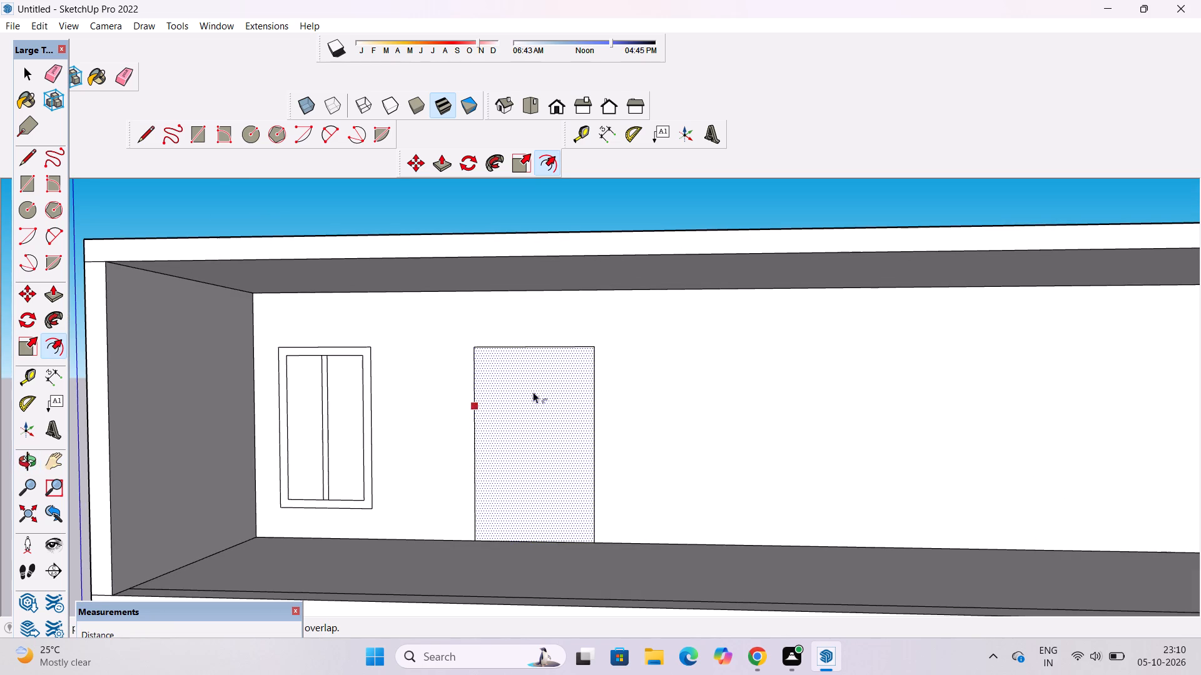
{"action": "left_click", "coordinate": [533, 350]}
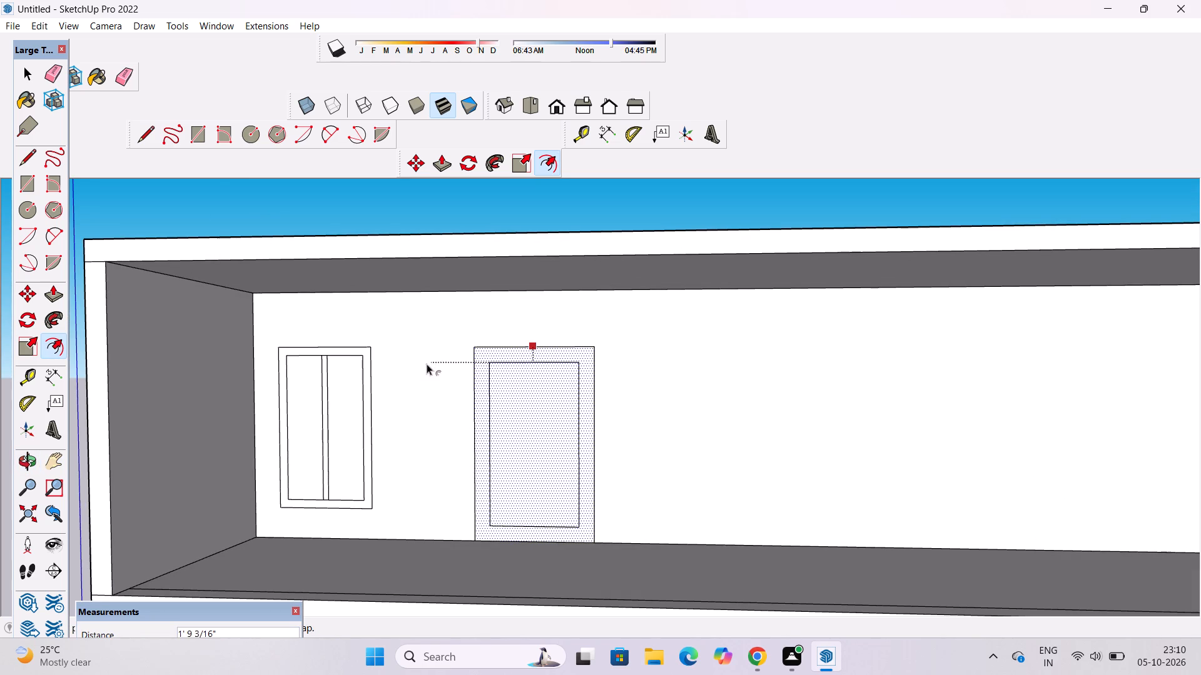
{"action": "left_click", "coordinate": [362, 358]}
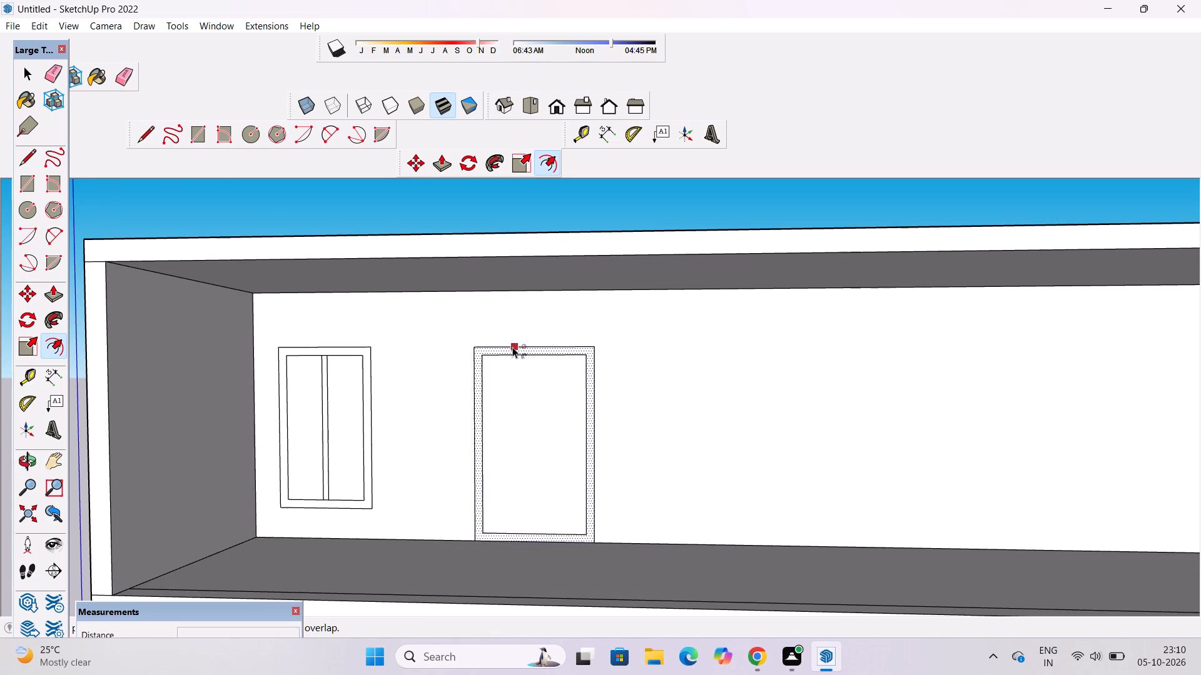
{"action": "scroll", "coordinate": [512, 346], "scroll_direction": "down", "scroll_amount": 6}
{"action": "key", "text": "space"}
Place two vertical Tape Measure guides along both edges of the lower door's divider, running up through the top-storey door opening.
{"action": "type", "text": "t"}
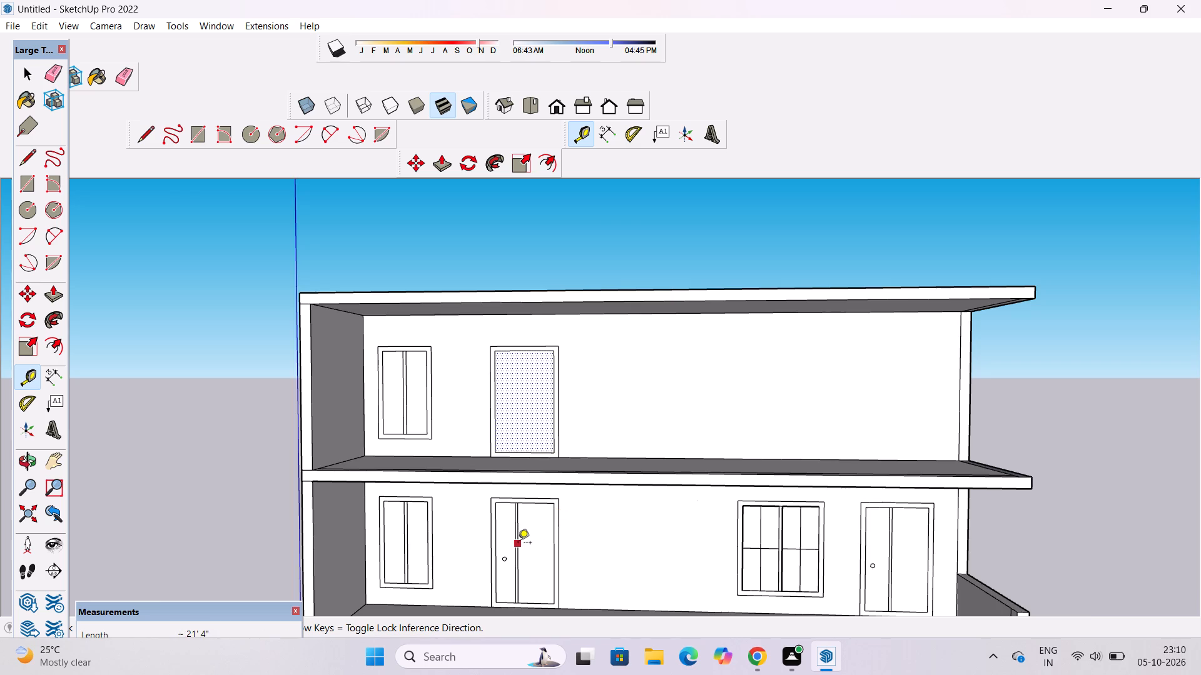
{"action": "scroll", "coordinate": [517, 544], "scroll_direction": "up", "scroll_amount": 10}
{"action": "left_click", "coordinate": [522, 494]}
{"action": "scroll", "coordinate": [522, 491], "scroll_direction": "down", "scroll_amount": 4}
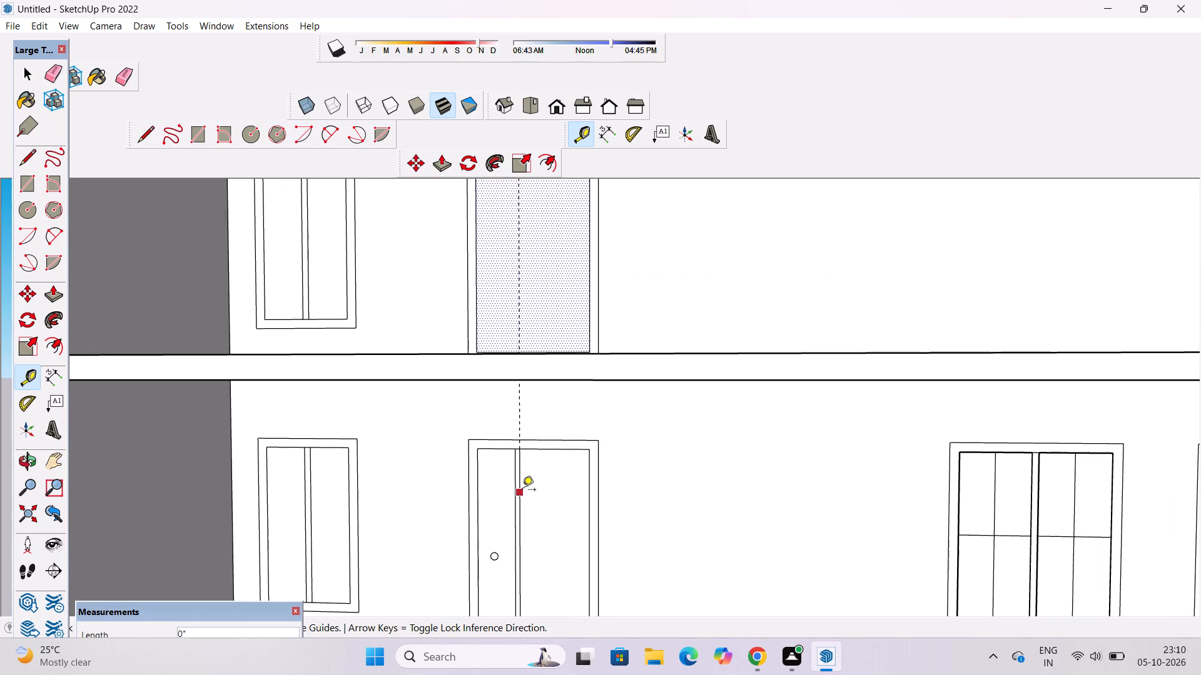
{"action": "left_click", "coordinate": [522, 491]}
{"action": "scroll", "coordinate": [513, 476], "scroll_direction": "up", "scroll_amount": 5}
{"action": "left_click", "coordinate": [515, 446]}
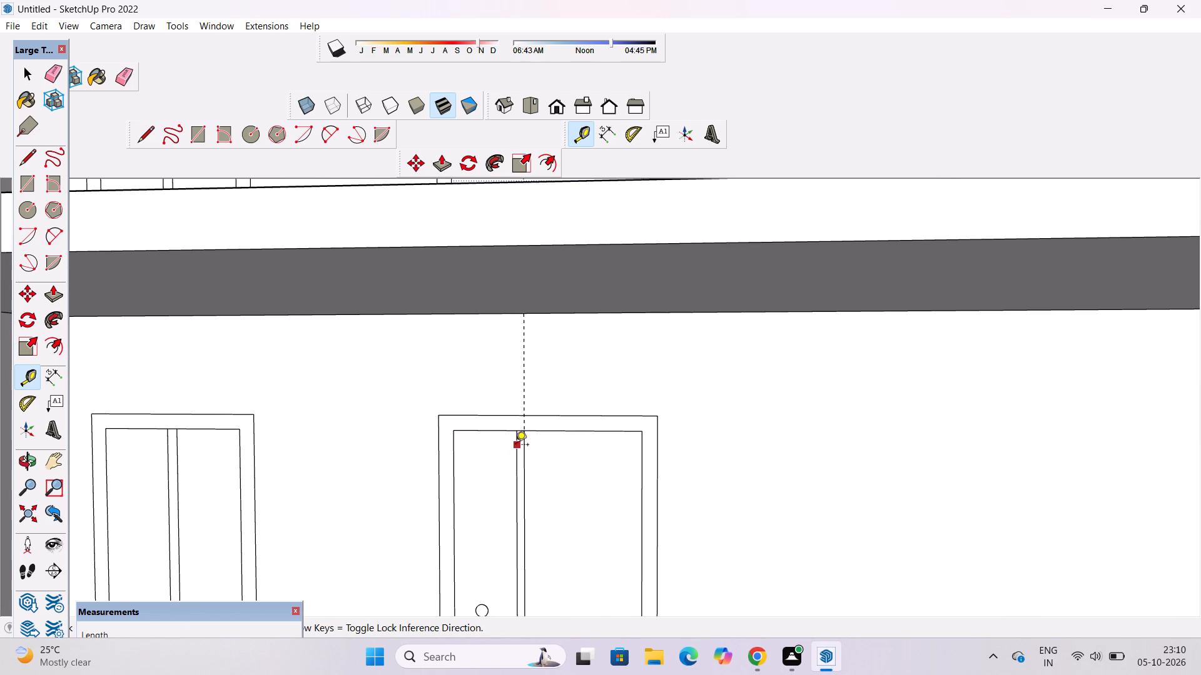
{"action": "scroll", "coordinate": [514, 446], "scroll_direction": "down", "scroll_amount": 6}
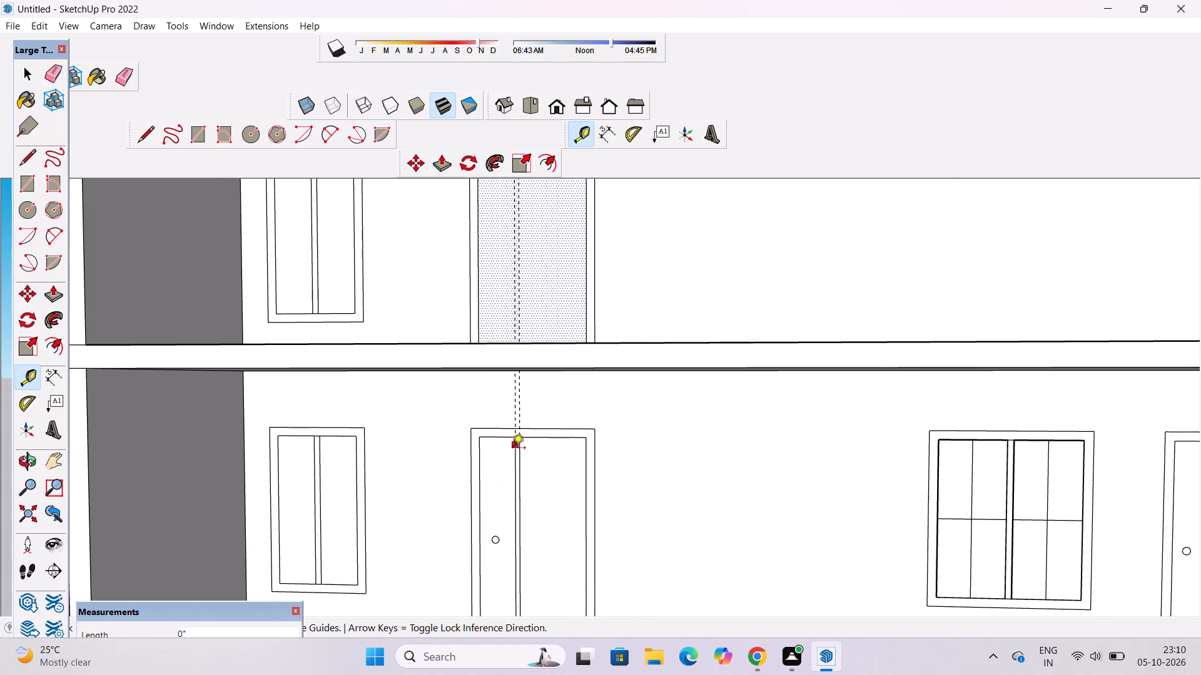
{"action": "scroll", "coordinate": [512, 447], "scroll_direction": "up", "scroll_amount": 11}
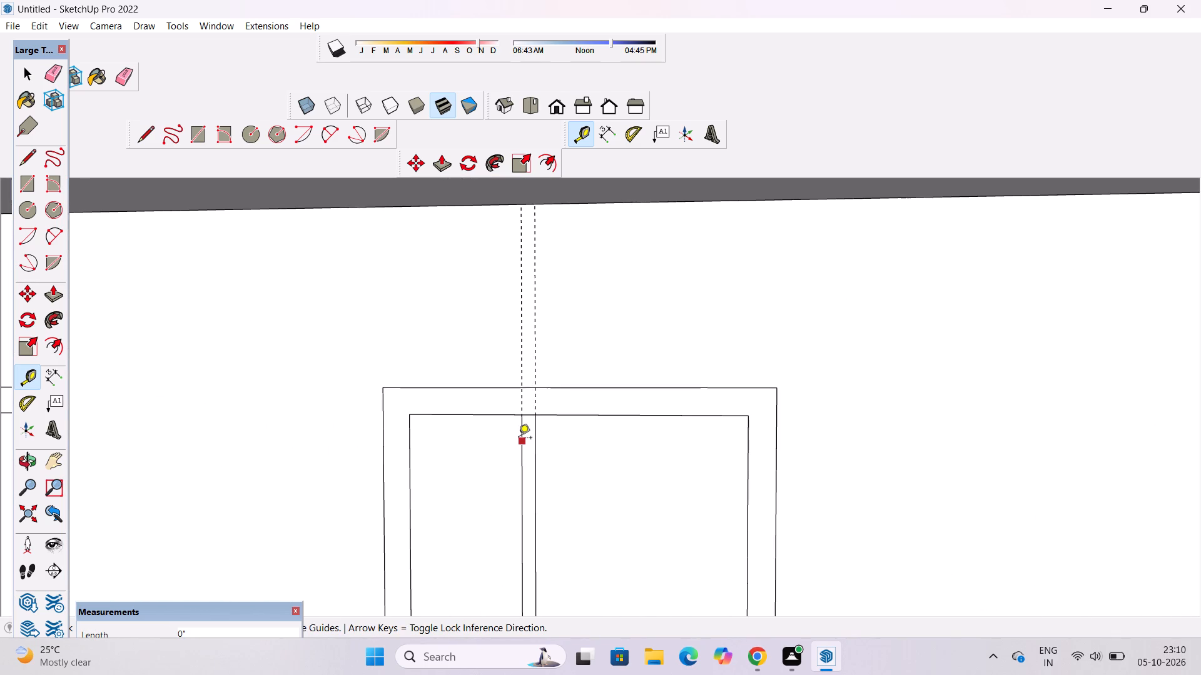
{"action": "left_click", "coordinate": [520, 443]}
{"action": "scroll", "coordinate": [493, 488], "scroll_direction": "down", "scroll_amount": 6}
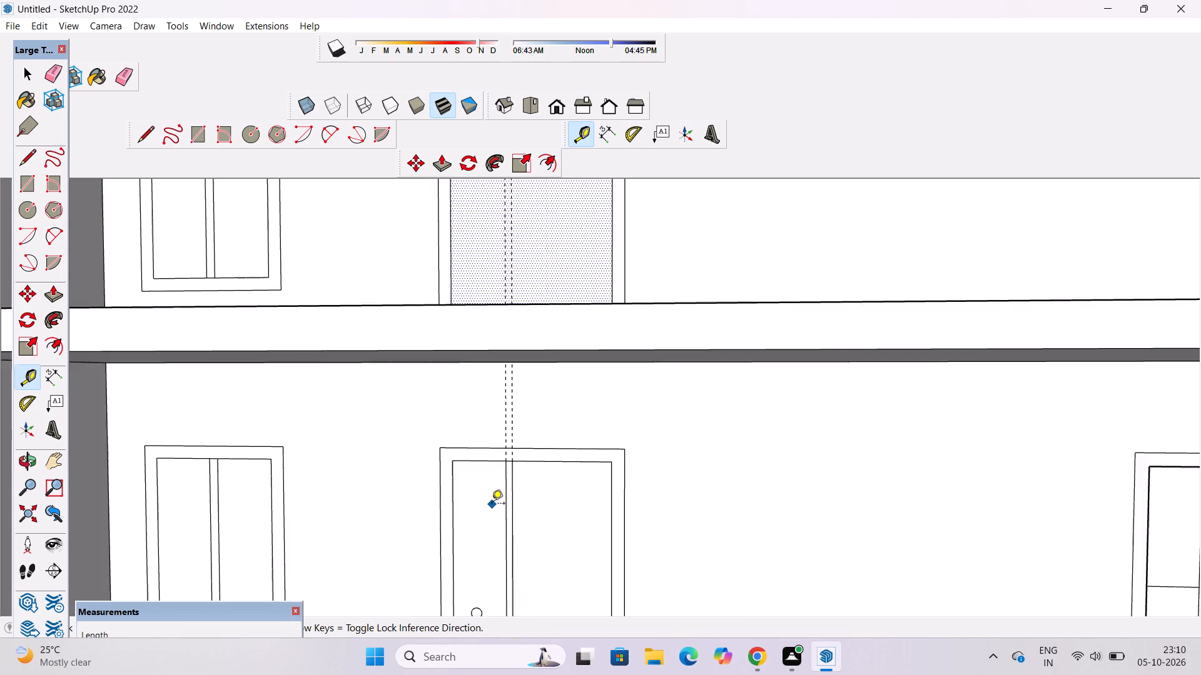
Draw a 6" wide full-height divider rectangle between the two guides inside the top-storey door's inner panel.
{"action": "scroll", "coordinate": [492, 504], "scroll_direction": "down", "scroll_amount": 10}
{"action": "key", "text": "space"}
{"action": "type", "text": "r"}
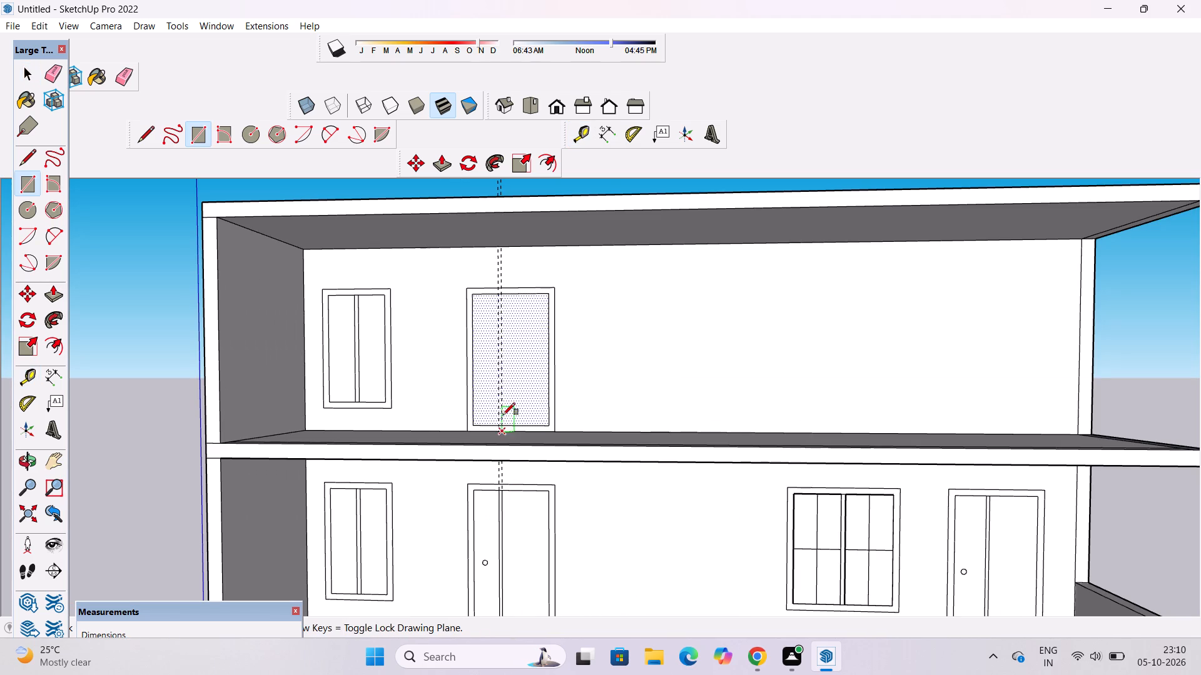
{"action": "scroll", "coordinate": [494, 296], "scroll_direction": "up", "scroll_amount": 10}
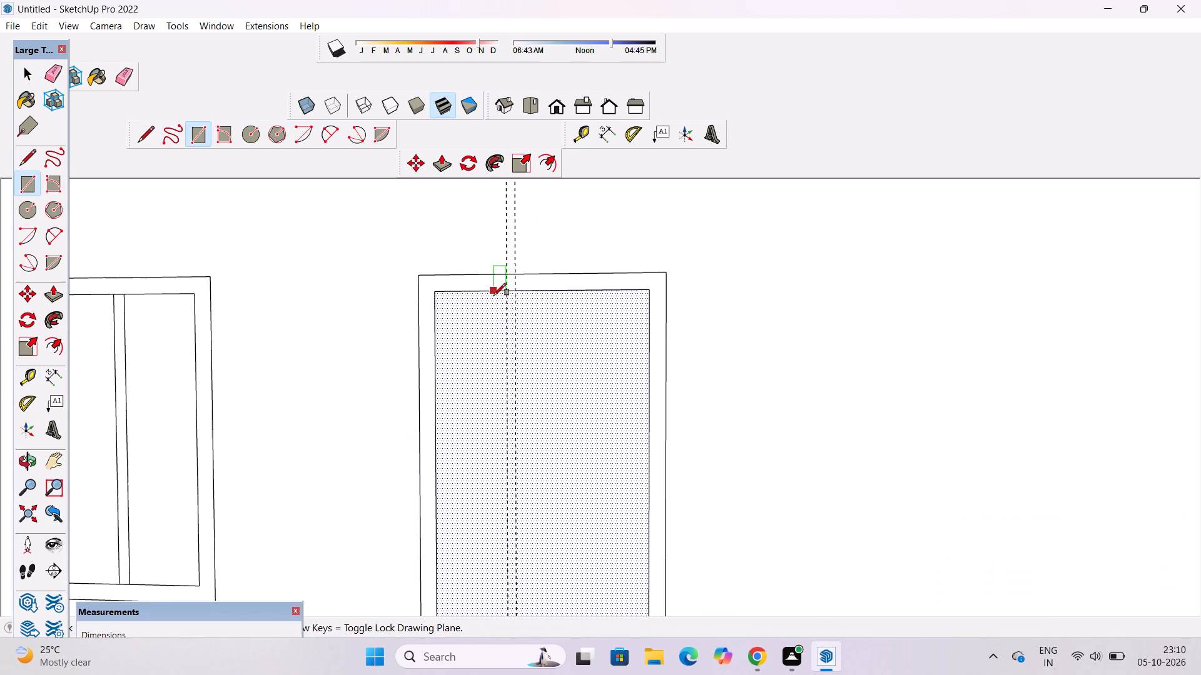
{"action": "left_click", "coordinate": [505, 292]}
{"action": "scroll", "coordinate": [506, 292], "scroll_direction": "down", "scroll_amount": 4}
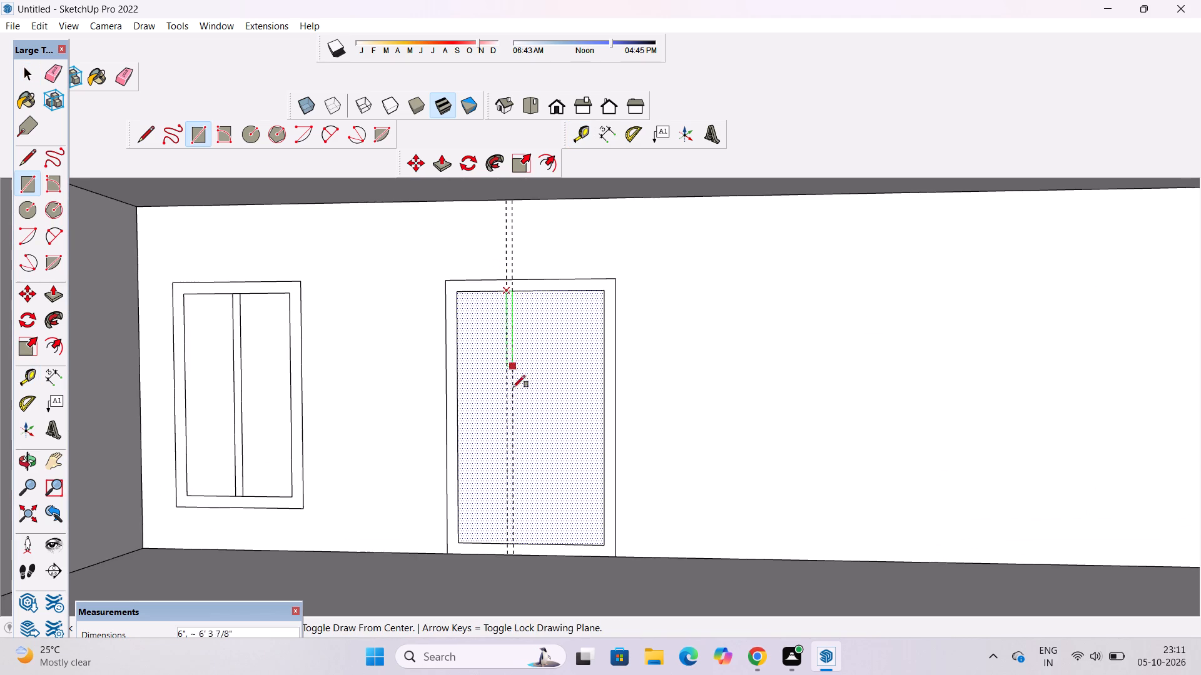
{"action": "scroll", "coordinate": [503, 511], "scroll_direction": "up", "scroll_amount": 4}
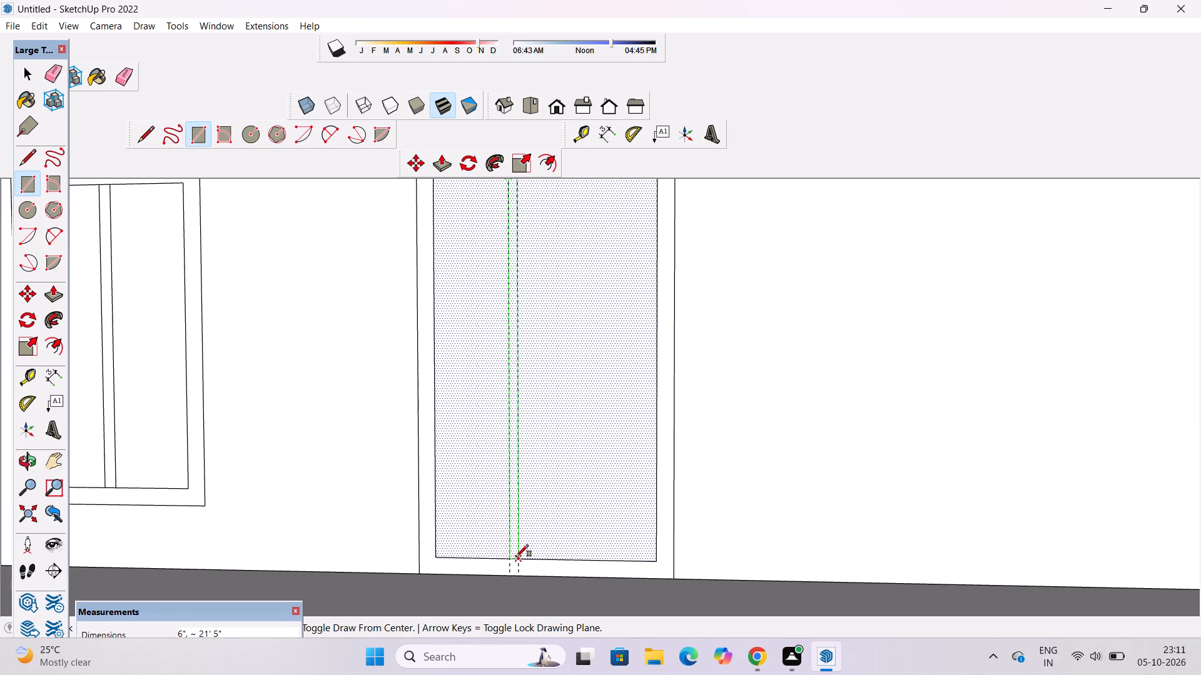
{"action": "left_click", "coordinate": [519, 557]}
{"action": "key", "text": "space"}
Erase the two vertical guides running above the top-storey door.
{"action": "type", "text": "e"}
{"action": "scroll", "coordinate": [519, 553], "scroll_direction": "down", "scroll_amount": 3}
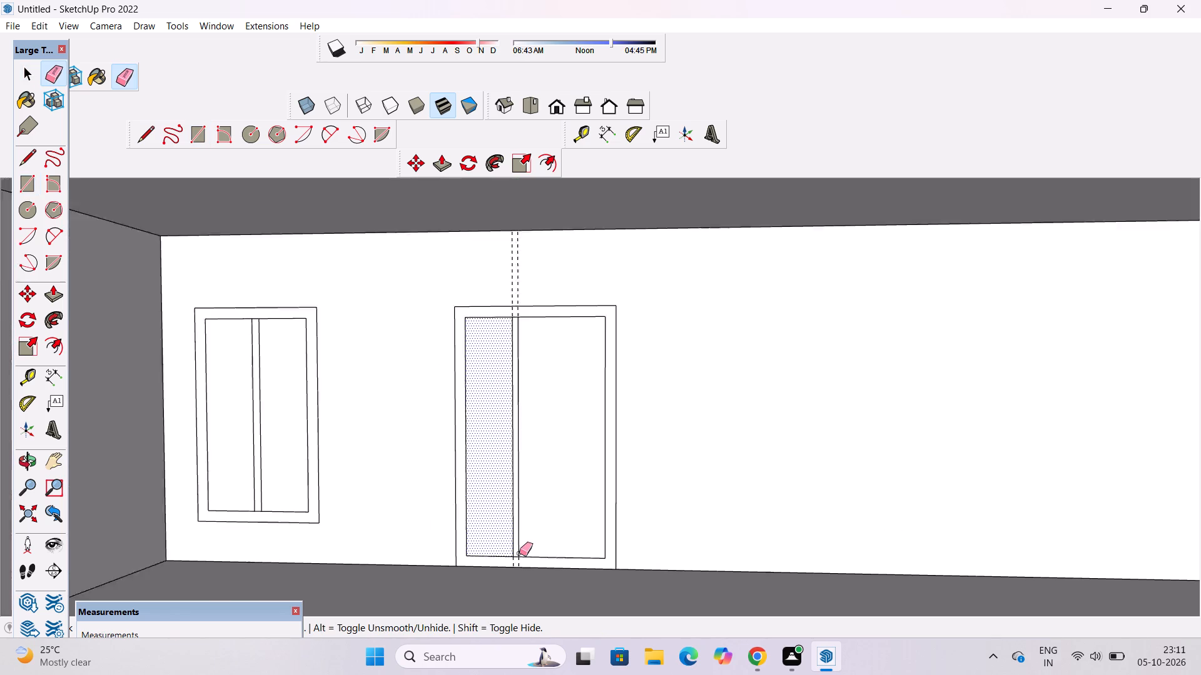
{"action": "scroll", "coordinate": [519, 553], "scroll_direction": "down", "scroll_amount": 8}
{"action": "left_click_drag", "start_coordinate": [547, 296], "coordinate": [515, 317]}
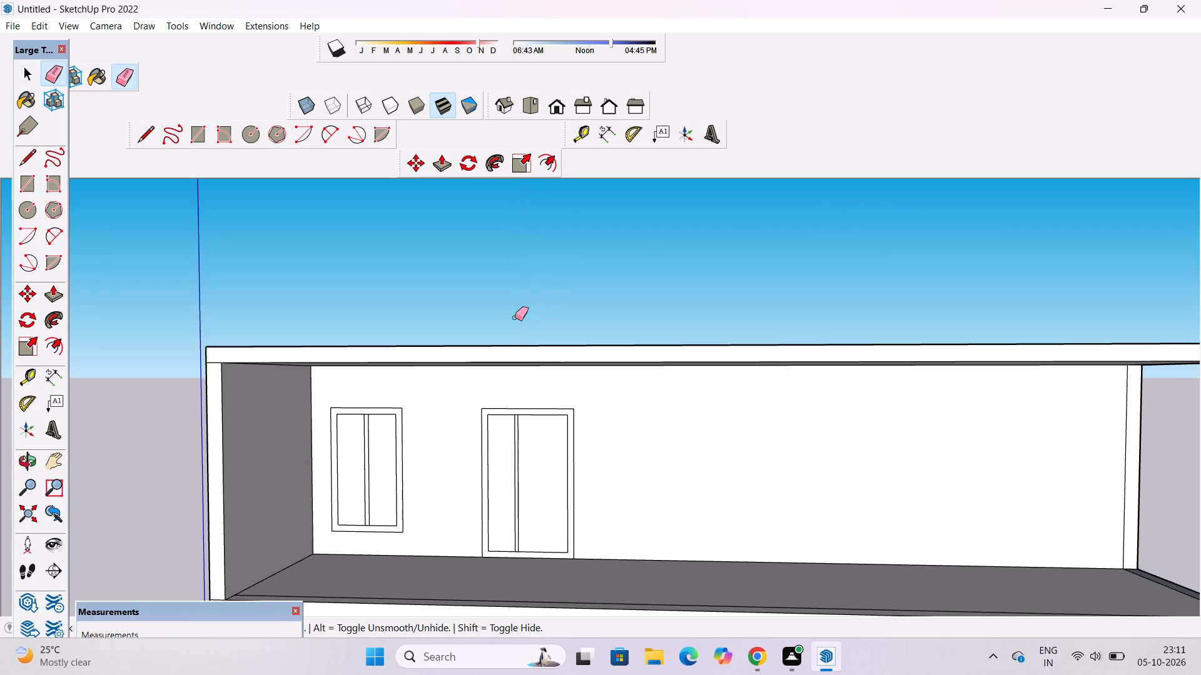
Examine the divided top-storey door against the knobbed doors on the storey below.
{"action": "key", "text": "space"}
{"action": "type", "text": "o"}
{"action": "left_click", "coordinate": [525, 352]}
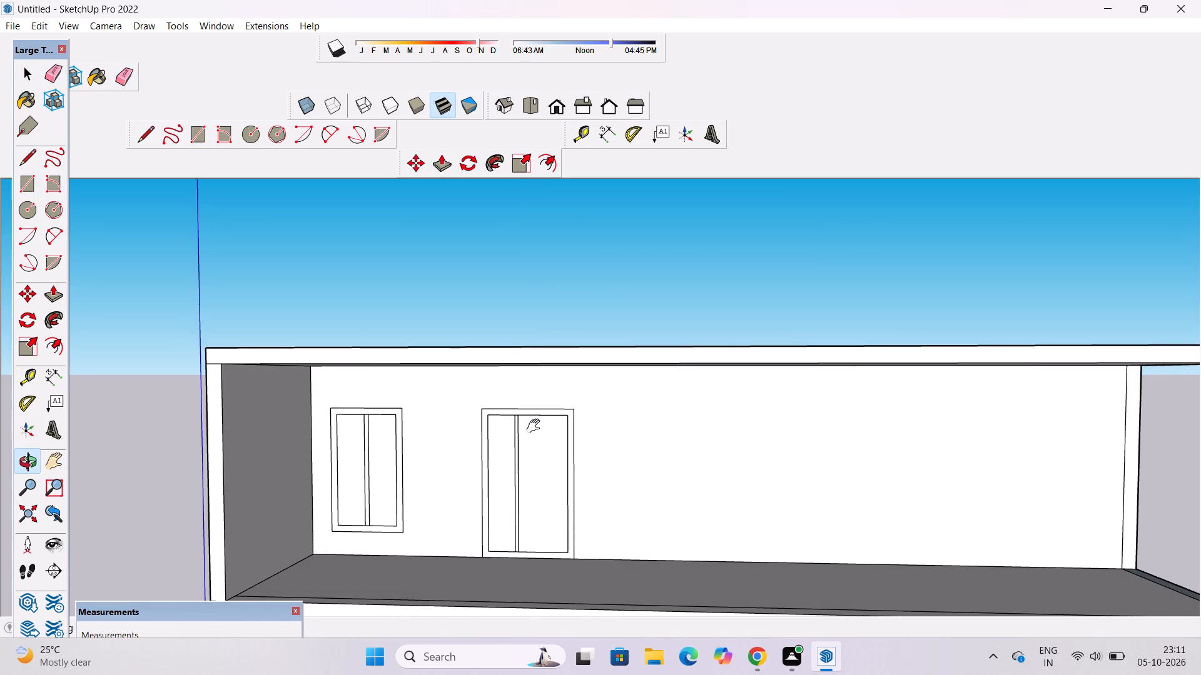
{"action": "left_click", "coordinate": [542, 441], "text": "shift"}
{"action": "left_click_drag", "start_coordinate": [542, 473], "coordinate": [530, 404], "text": "shift"}
{"action": "scroll", "coordinate": [491, 440], "scroll_direction": "up", "scroll_amount": 4}
{"action": "left_click_drag", "start_coordinate": [491, 440], "coordinate": [504, 379], "text": "shift"}
{"action": "scroll", "coordinate": [504, 377], "scroll_direction": "down", "scroll_amount": 4}
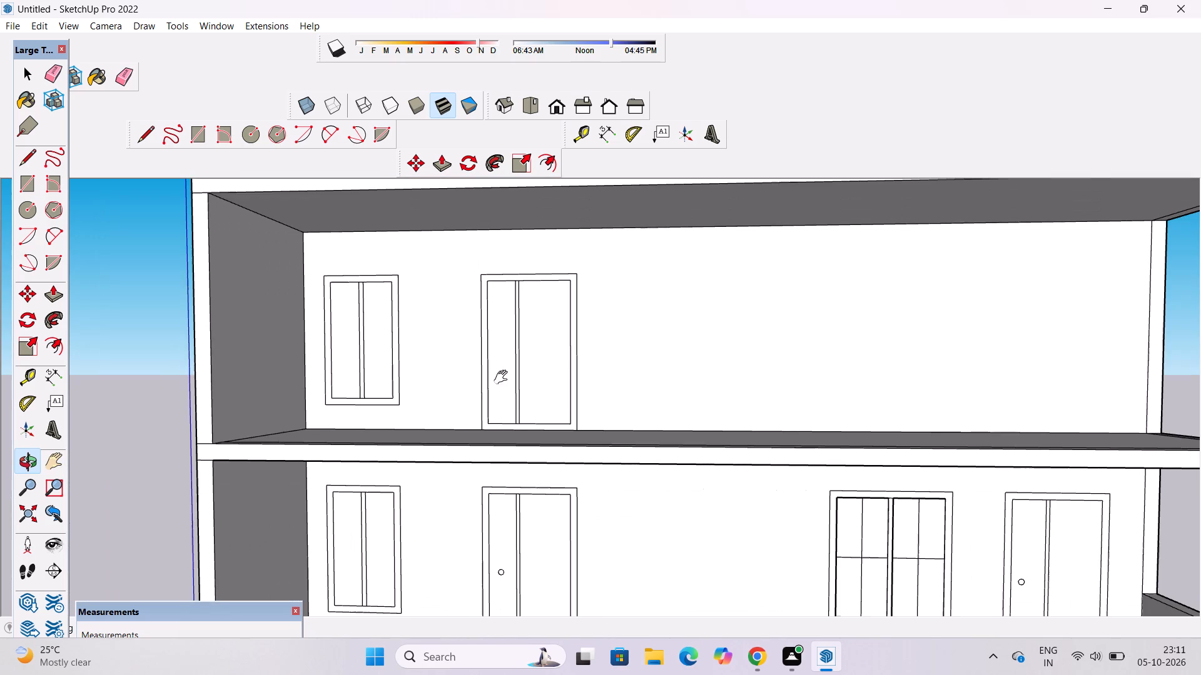
{"action": "left_click", "coordinate": [519, 402], "text": "shift"}
{"action": "scroll", "coordinate": [519, 403], "scroll_direction": "down", "scroll_amount": 6}
{"action": "left_click_drag", "start_coordinate": [525, 402], "coordinate": [509, 399], "text": "shift"}
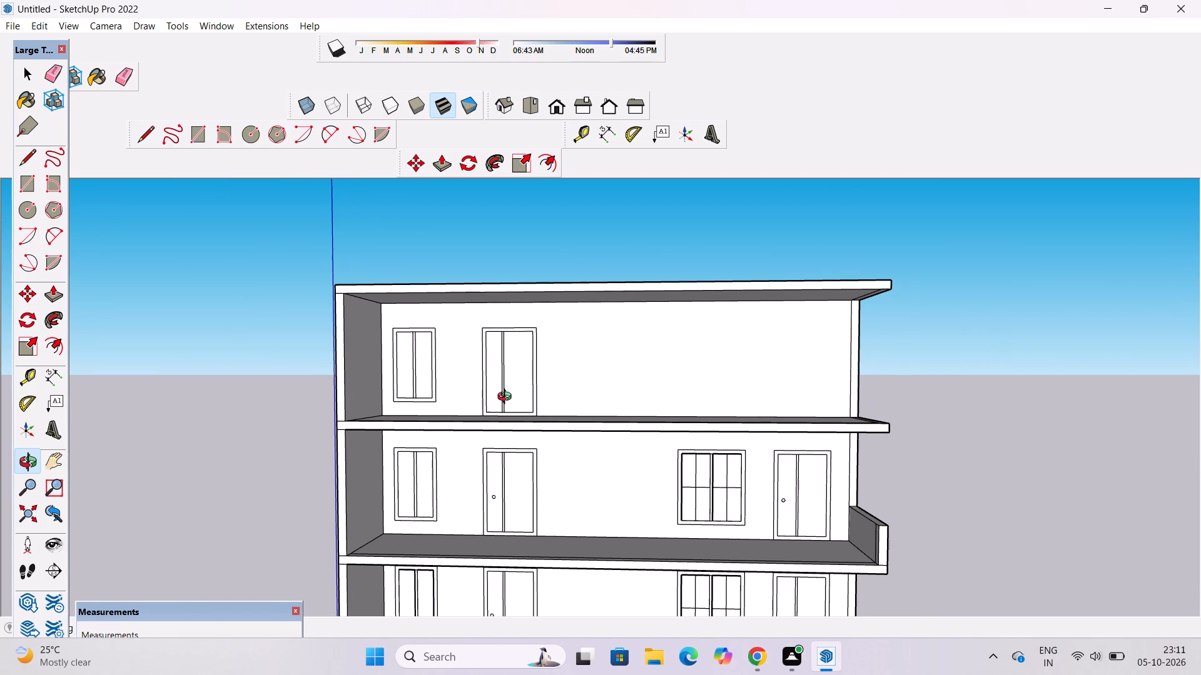
Draw a 5" radius circle as the knob on the narrow panel of the top-storey door.
{"action": "key", "text": "c"}
{"action": "scroll", "coordinate": [502, 392], "scroll_direction": "up", "scroll_amount": 3}
{"action": "scroll", "coordinate": [501, 391], "scroll_direction": "down", "scroll_amount": 3}
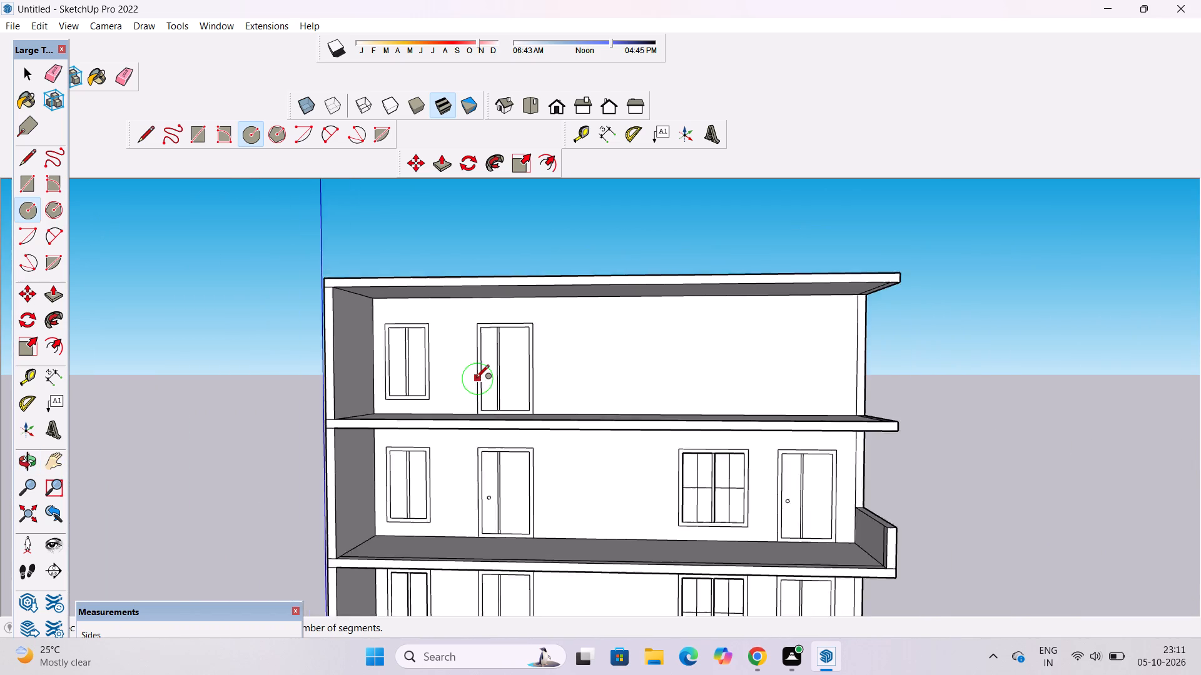
{"action": "scroll", "coordinate": [476, 379], "scroll_direction": "down", "scroll_amount": 1}
{"action": "scroll", "coordinate": [478, 400], "scroll_direction": "up", "scroll_amount": 12}
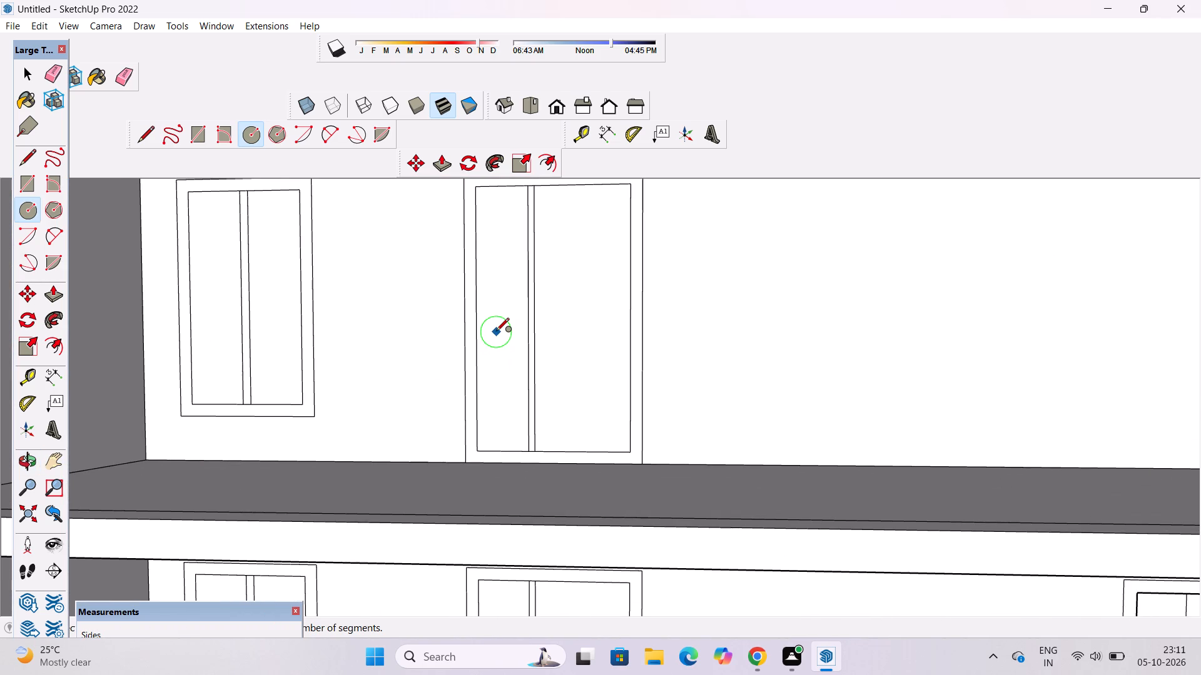
{"action": "scroll", "coordinate": [496, 332], "scroll_direction": "up", "scroll_amount": 2}
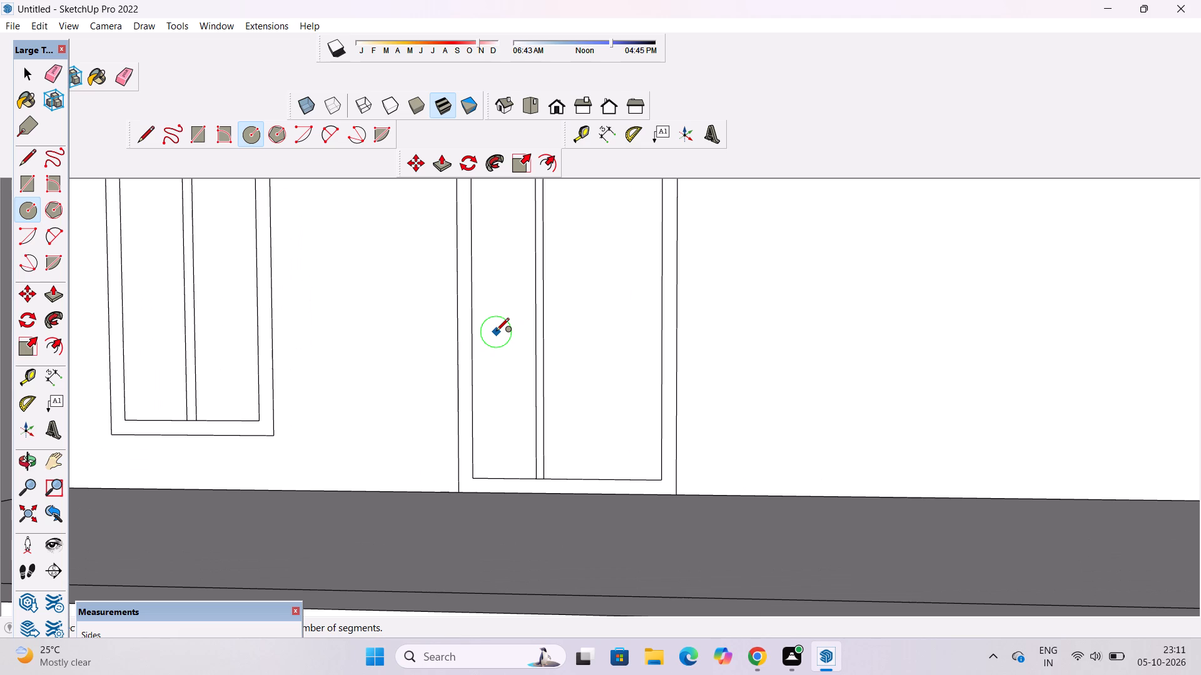
{"action": "scroll", "coordinate": [496, 332], "scroll_direction": "down", "scroll_amount": 3}
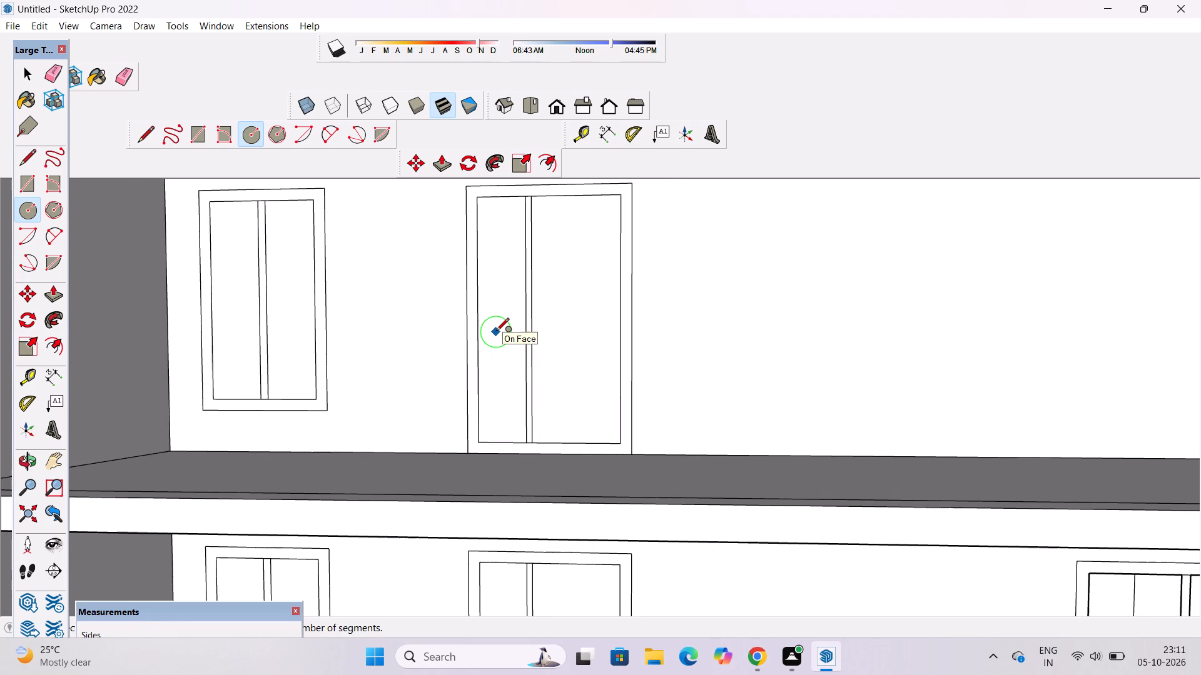
{"action": "scroll", "coordinate": [496, 332], "scroll_direction": "down", "scroll_amount": 5}
{"action": "scroll", "coordinate": [499, 338], "scroll_direction": "up", "scroll_amount": 6}
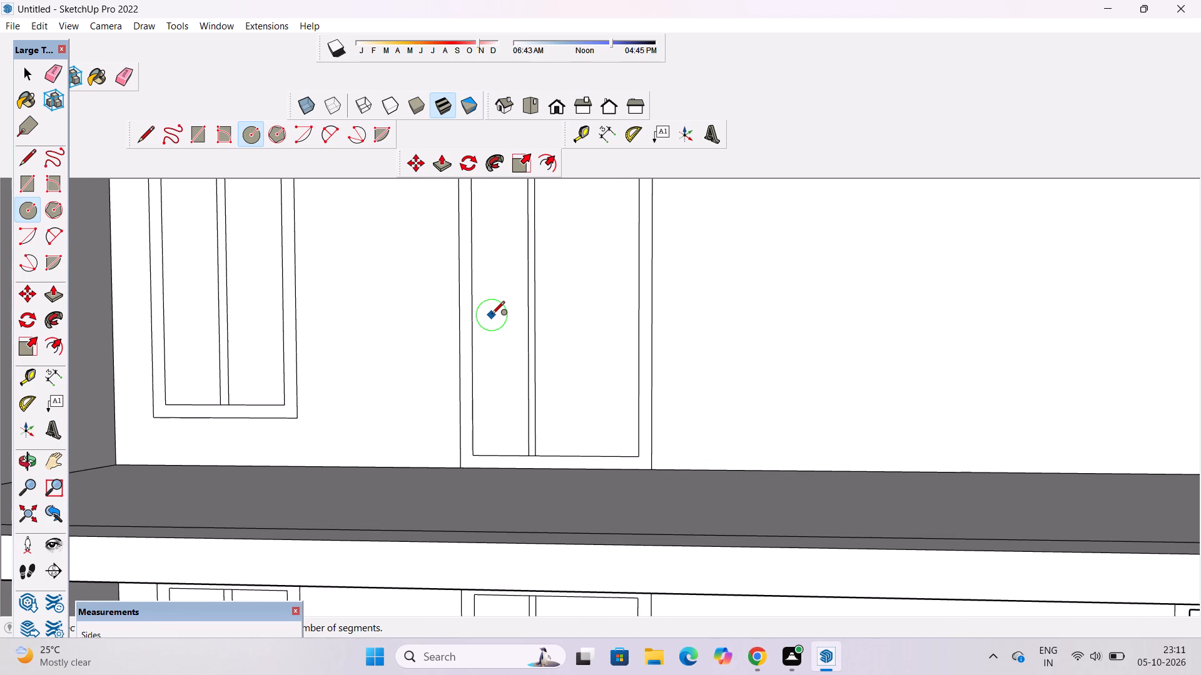
{"action": "left_click", "coordinate": [490, 312]}
{"action": "left_click", "coordinate": [490, 301]}
{"action": "key", "text": "space"}
Examine the upper storeys from several angles to compare the top-storey openings with those below.
{"action": "key", "text": "o"}
{"action": "scroll", "coordinate": [414, 336], "scroll_direction": "down", "scroll_amount": 7}
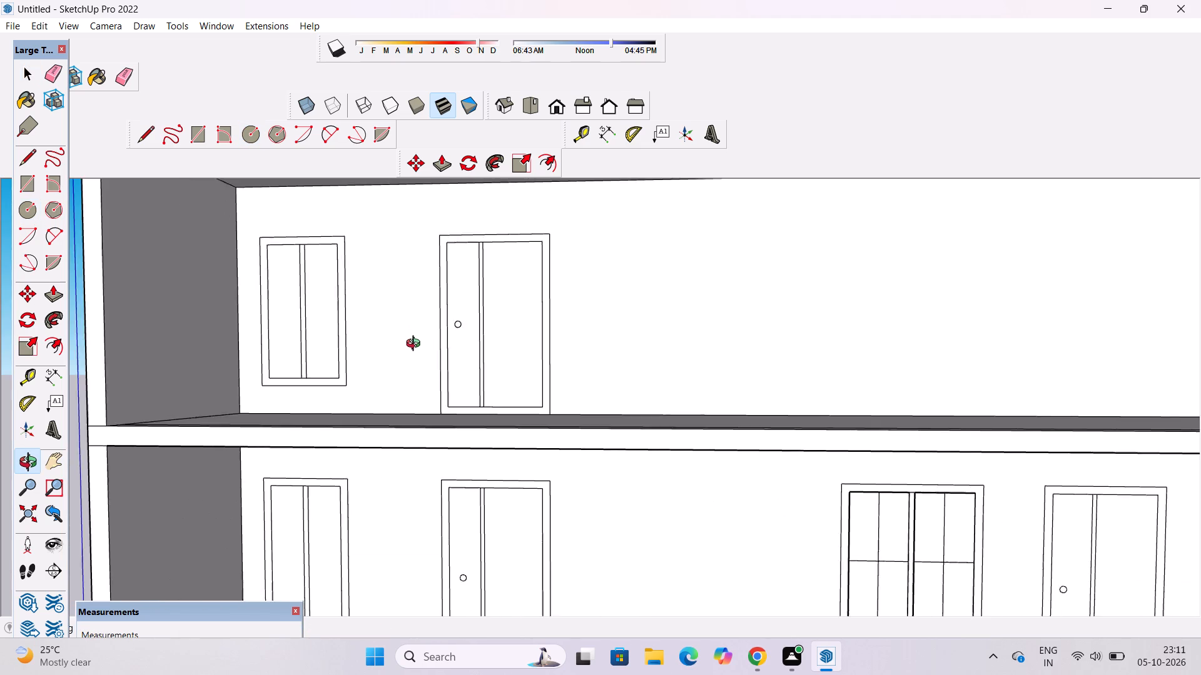
{"action": "scroll", "coordinate": [416, 345], "scroll_direction": "down", "scroll_amount": 1}
{"action": "left_click_drag", "start_coordinate": [534, 372], "coordinate": [458, 382], "text": "shift"}
{"action": "left_click_drag", "start_coordinate": [524, 399], "coordinate": [444, 395]}
{"action": "left_click_drag", "start_coordinate": [484, 387], "coordinate": [478, 379]}
{"action": "scroll", "coordinate": [510, 416], "scroll_direction": "down", "scroll_amount": 5, "text": "shift"}
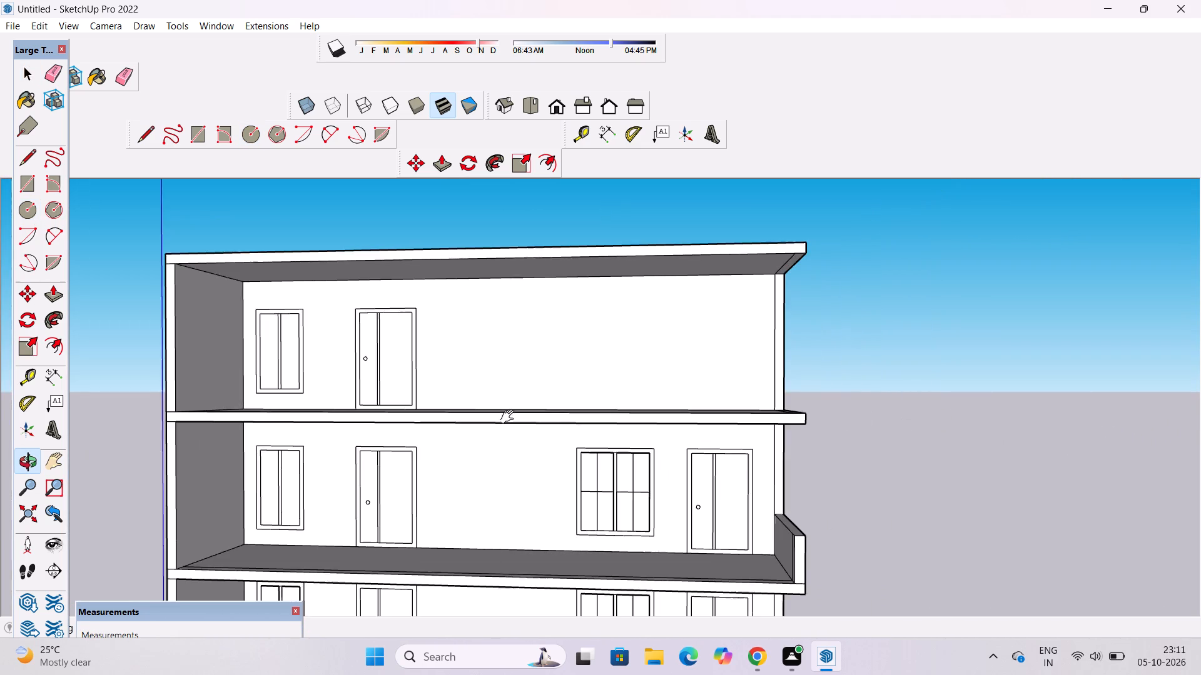
{"action": "left_click_drag", "start_coordinate": [547, 446], "coordinate": [479, 404], "text": "shift"}
{"action": "left_click_drag", "start_coordinate": [486, 399], "coordinate": [506, 427]}
{"action": "scroll", "coordinate": [506, 427], "scroll_direction": "down", "scroll_amount": 3}
{"action": "double_click", "coordinate": [506, 428], "text": "shift"}
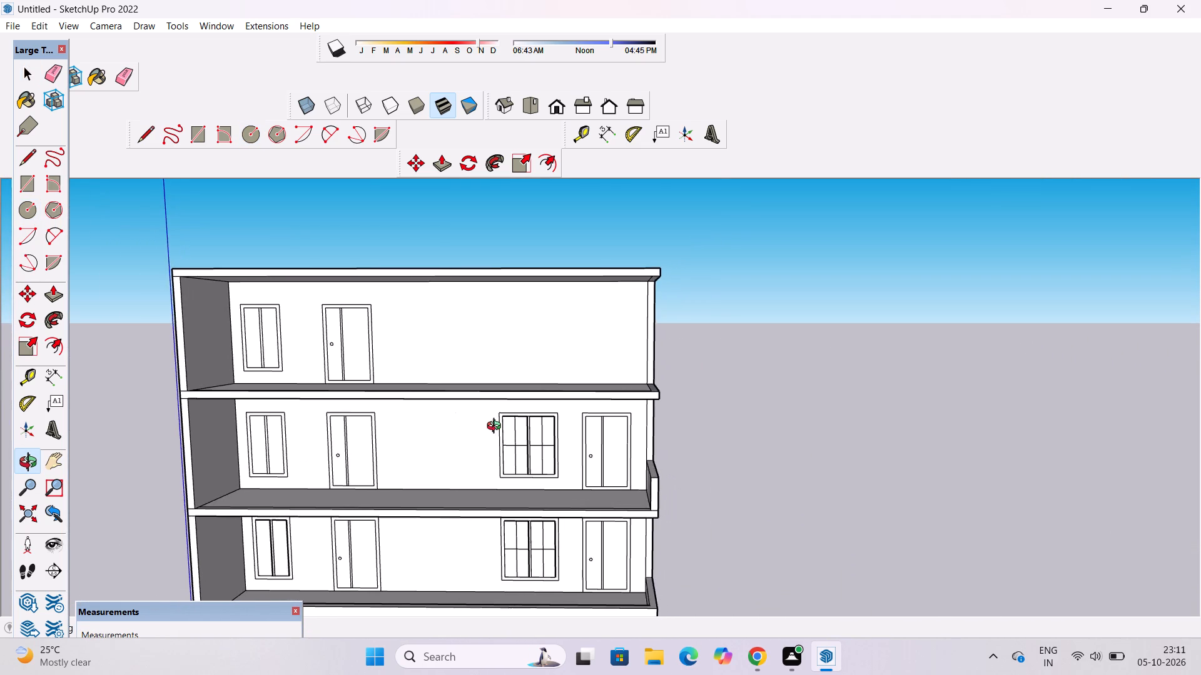
{"action": "key", "text": "space"}
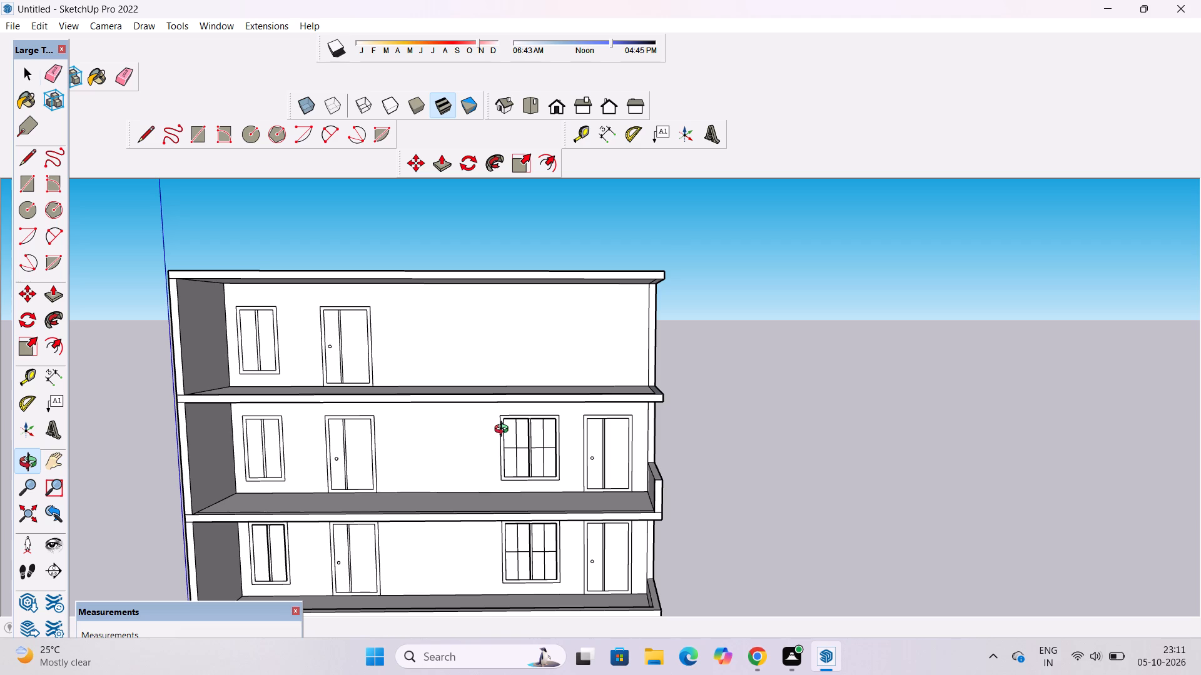
Copy the four outer edges of the gridded window about 36' diagonally up onto the blank top-storey wall beside the knobbed door.
{"action": "scroll", "coordinate": [574, 438], "scroll_direction": "down", "scroll_amount": 2}
{"action": "scroll", "coordinate": [575, 439], "scroll_direction": "up", "scroll_amount": 3}
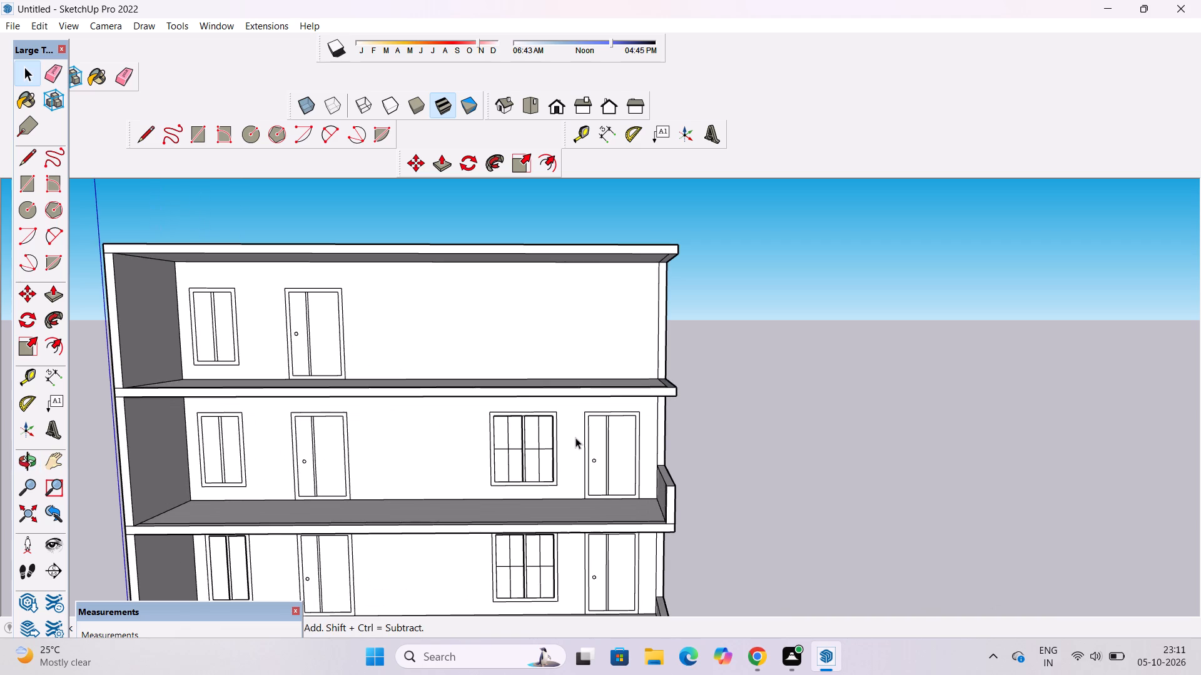
{"action": "scroll", "coordinate": [505, 437], "scroll_direction": "up", "scroll_amount": 9}
{"action": "scroll", "coordinate": [516, 399], "scroll_direction": "up", "scroll_amount": 4, "text": "shift"}
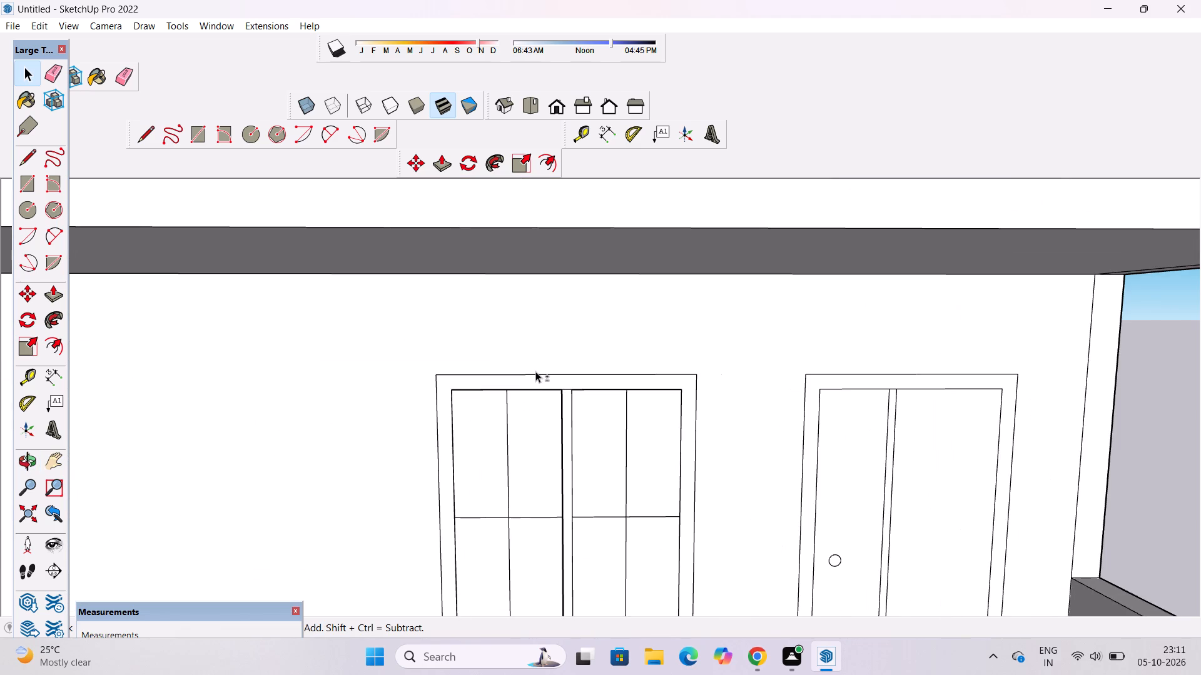
{"action": "left_click", "coordinate": [537, 374], "text": "shift"}
{"action": "left_click", "coordinate": [436, 390], "text": "shift"}
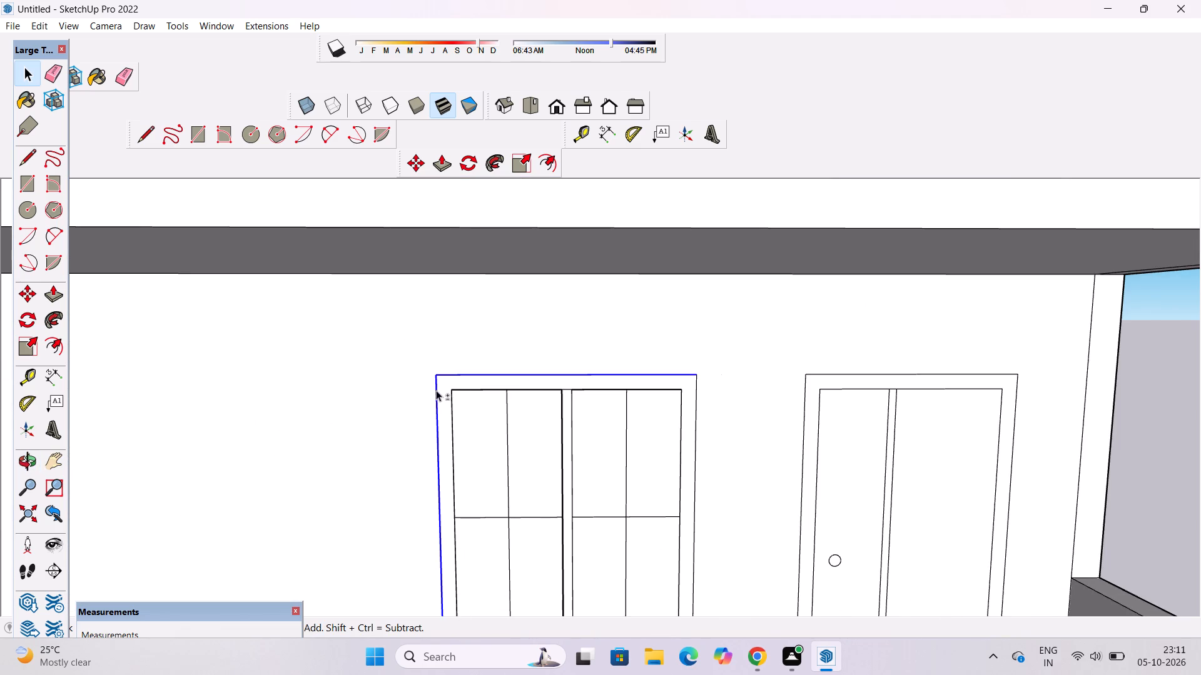
{"action": "left_click", "coordinate": [696, 397], "text": "shift"}
{"action": "scroll", "coordinate": [595, 369], "scroll_direction": "down", "scroll_amount": 6, "text": "shift"}
{"action": "scroll", "coordinate": [634, 524], "scroll_direction": "up", "scroll_amount": 6, "text": "shift"}
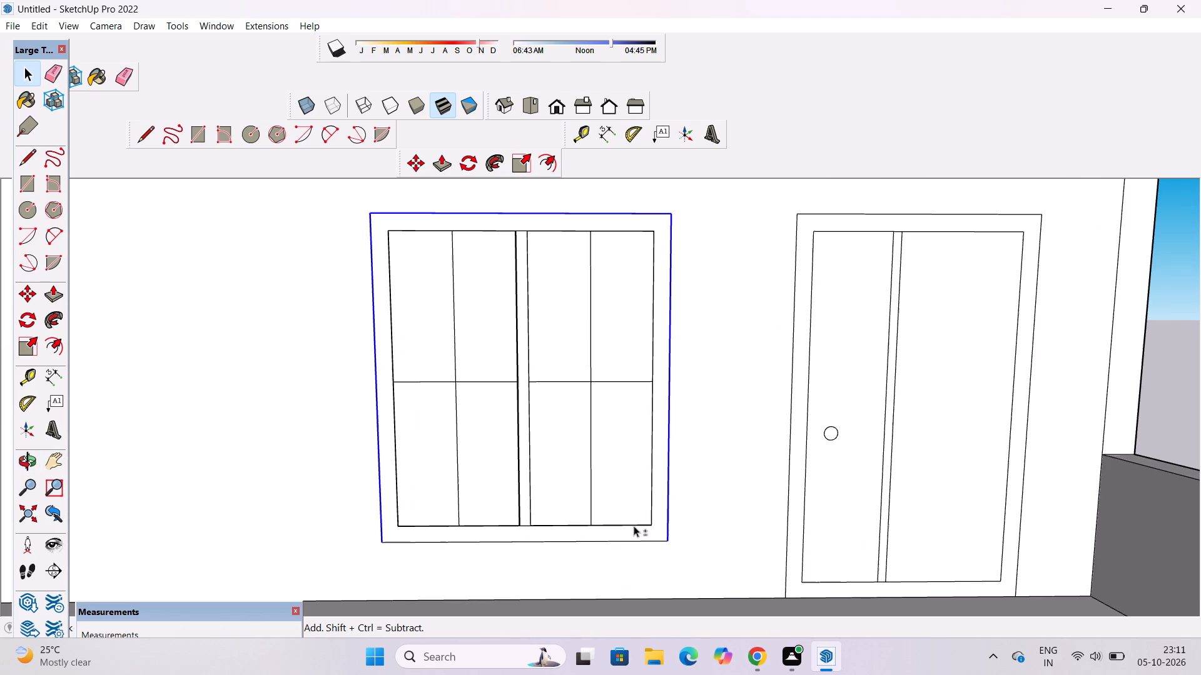
{"action": "left_click", "coordinate": [636, 540], "text": "shift"}
{"action": "scroll", "coordinate": [636, 532], "scroll_direction": "down", "scroll_amount": 5, "text": "shift"}
{"action": "key", "text": "m"}
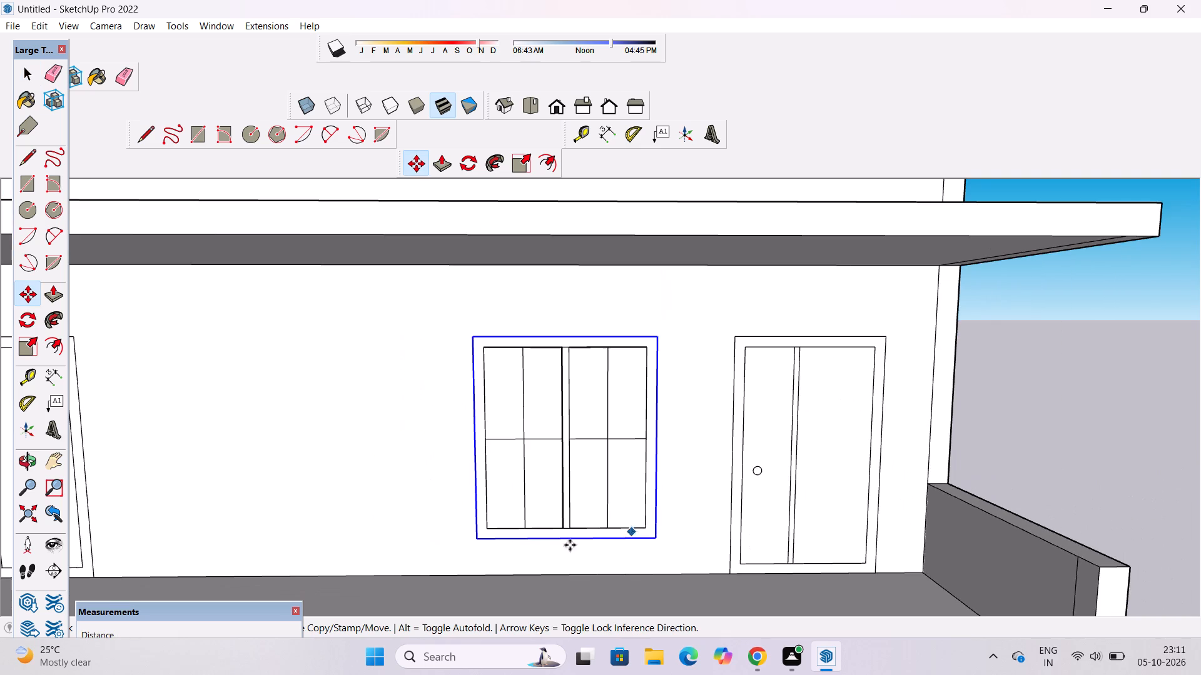
{"action": "scroll", "coordinate": [490, 547], "scroll_direction": "up", "scroll_amount": 2}
{"action": "left_click", "coordinate": [472, 536]}
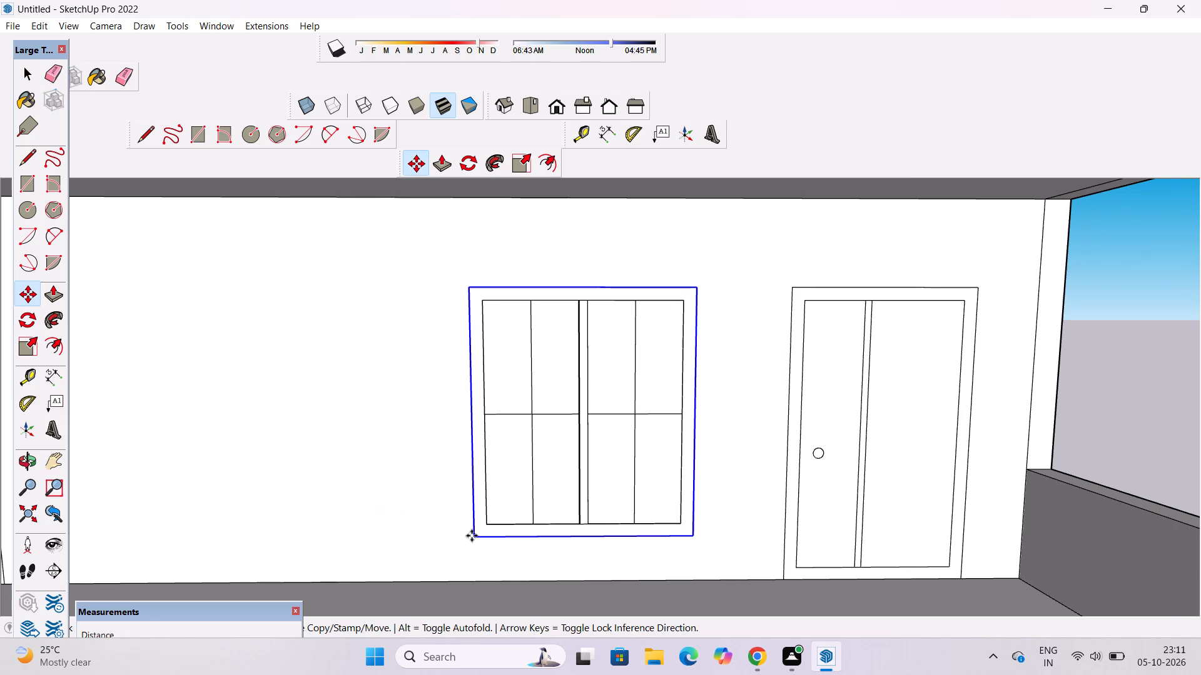
{"action": "scroll", "coordinate": [472, 536], "scroll_direction": "down", "scroll_amount": 5}
{"action": "scroll", "coordinate": [460, 487], "scroll_direction": "down", "scroll_amount": 3}
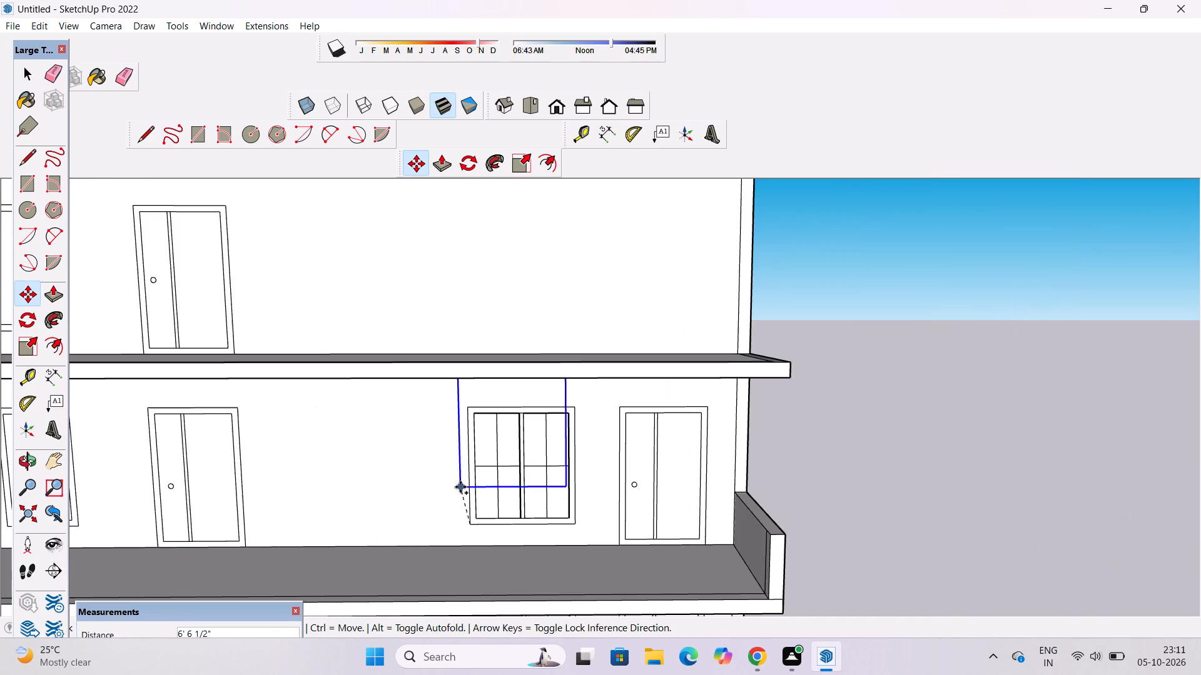
{"action": "scroll", "coordinate": [465, 460], "scroll_direction": "up", "scroll_amount": 2}
{"action": "scroll", "coordinate": [466, 459], "scroll_direction": "down", "scroll_amount": 4}
{"action": "scroll", "coordinate": [472, 355], "scroll_direction": "up", "scroll_amount": 1}
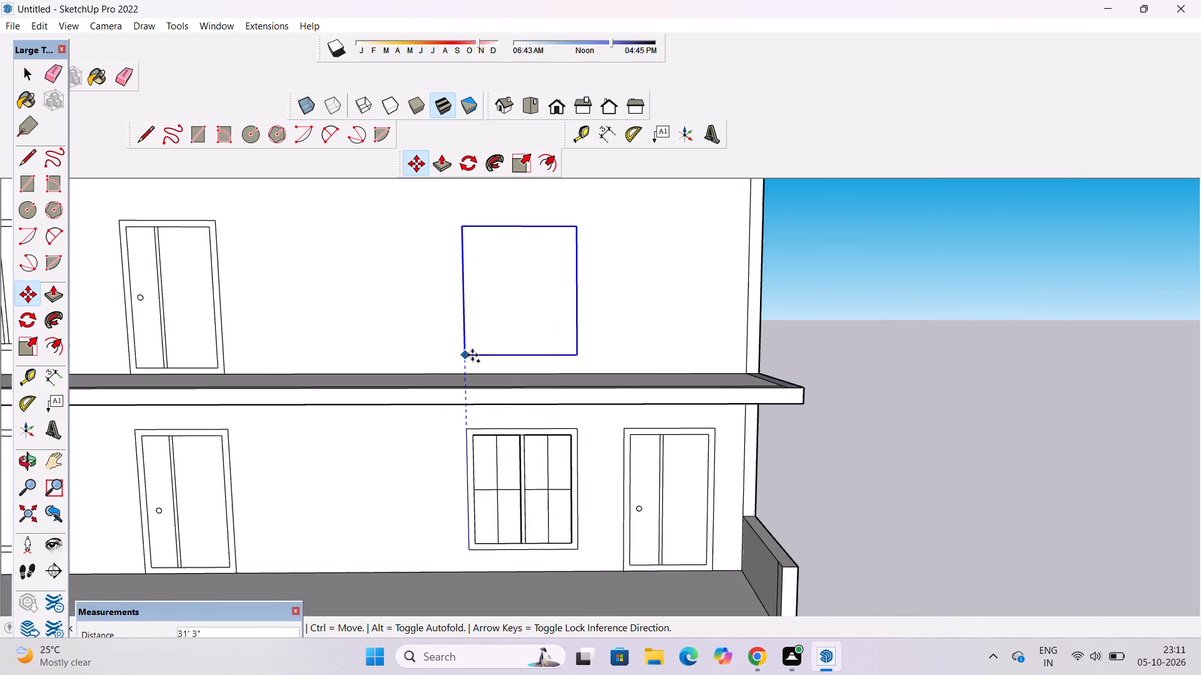
{"action": "scroll", "coordinate": [472, 355], "scroll_direction": "up", "scroll_amount": 2}
{"action": "scroll", "coordinate": [472, 355], "scroll_direction": "down", "scroll_amount": 2}
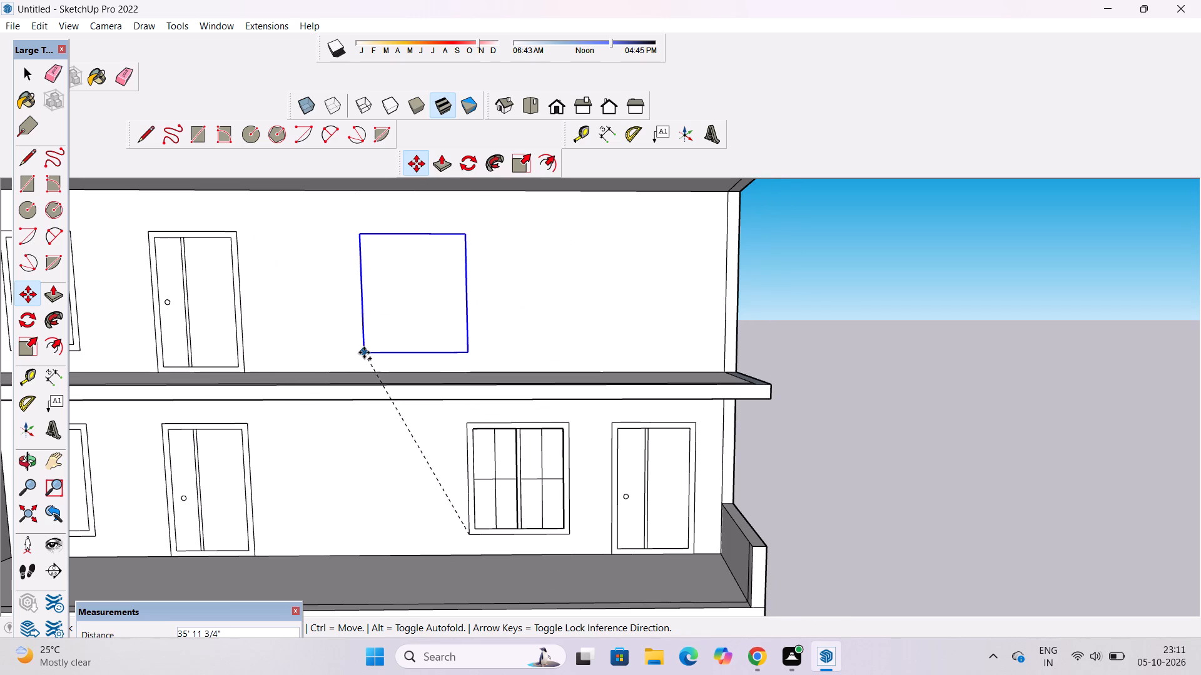
{"action": "left_click", "coordinate": [364, 352]}
Move the copied window outline about 15' along the top-storey wall above the gridded window, aligning its top with the door's top.
{"action": "left_click", "coordinate": [362, 234]}
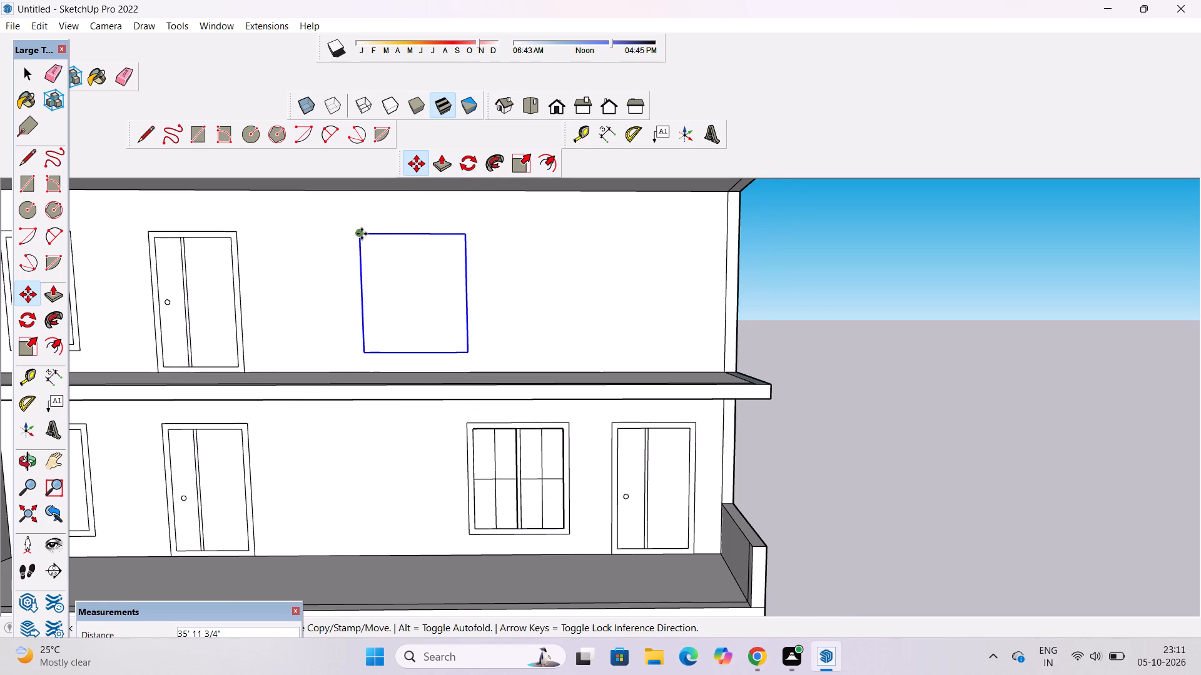
{"action": "scroll", "coordinate": [362, 234], "scroll_direction": "down", "scroll_amount": 5}
{"action": "scroll", "coordinate": [277, 232], "scroll_direction": "up", "scroll_amount": 8}
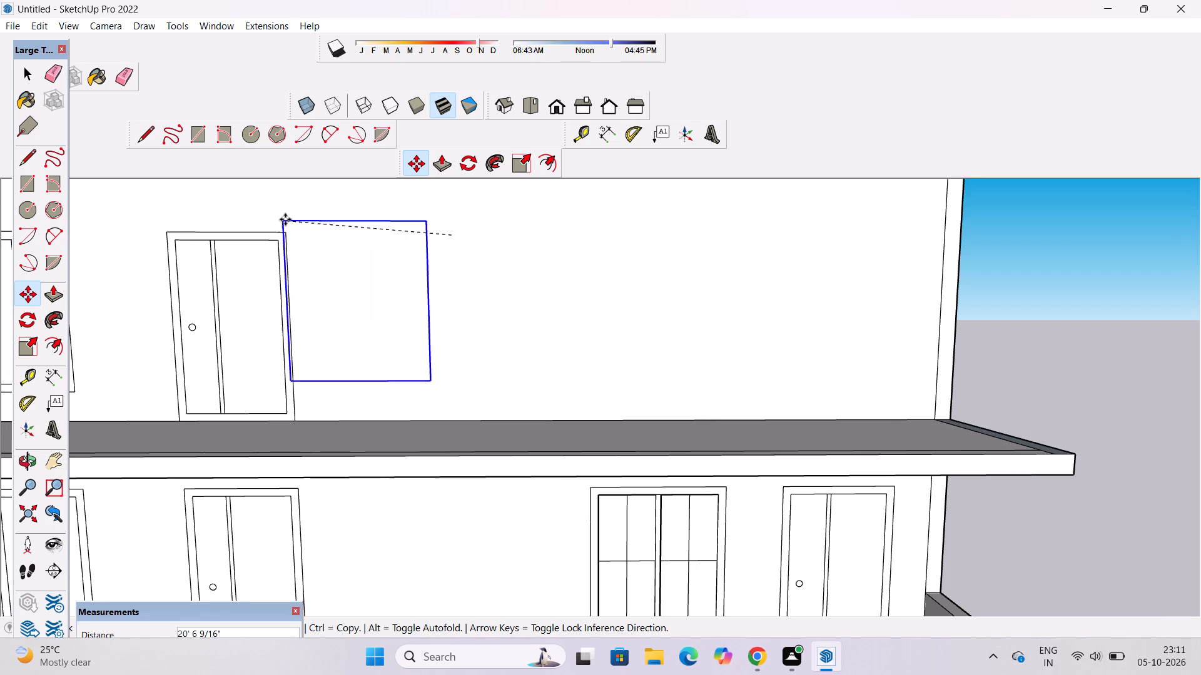
{"action": "scroll", "coordinate": [285, 232], "scroll_direction": "up", "scroll_amount": 2}
{"action": "scroll", "coordinate": [285, 232], "scroll_direction": "down", "scroll_amount": 6}
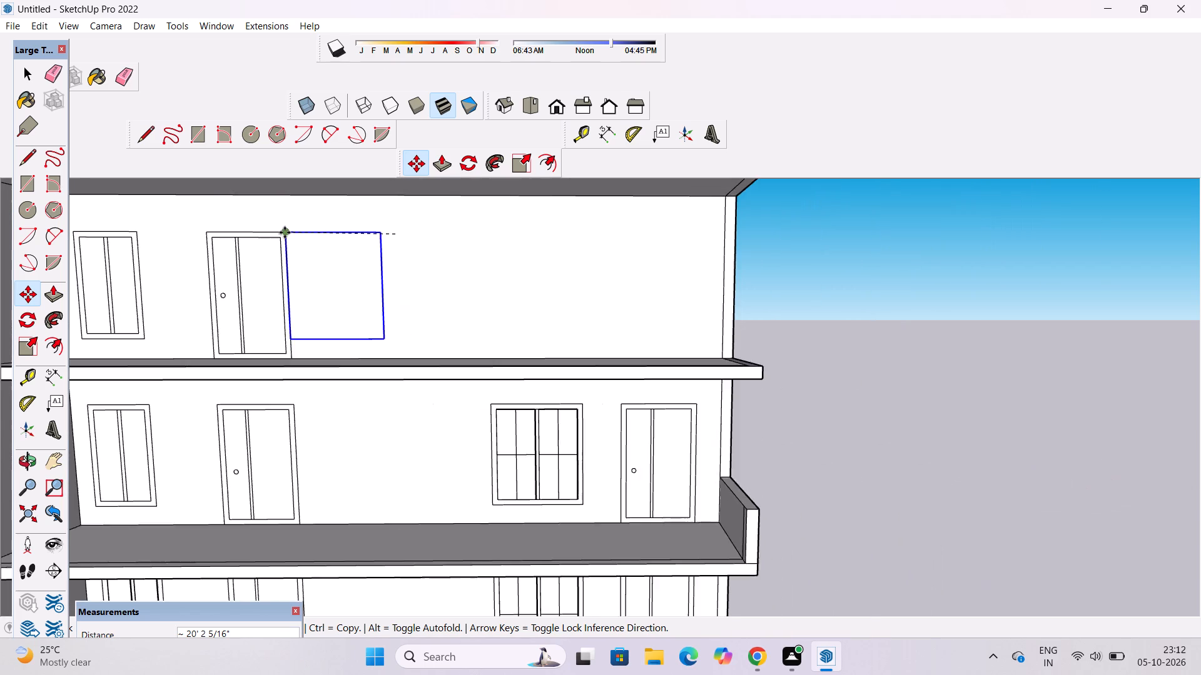
{"action": "scroll", "coordinate": [285, 232], "scroll_direction": "down", "scroll_amount": 3}
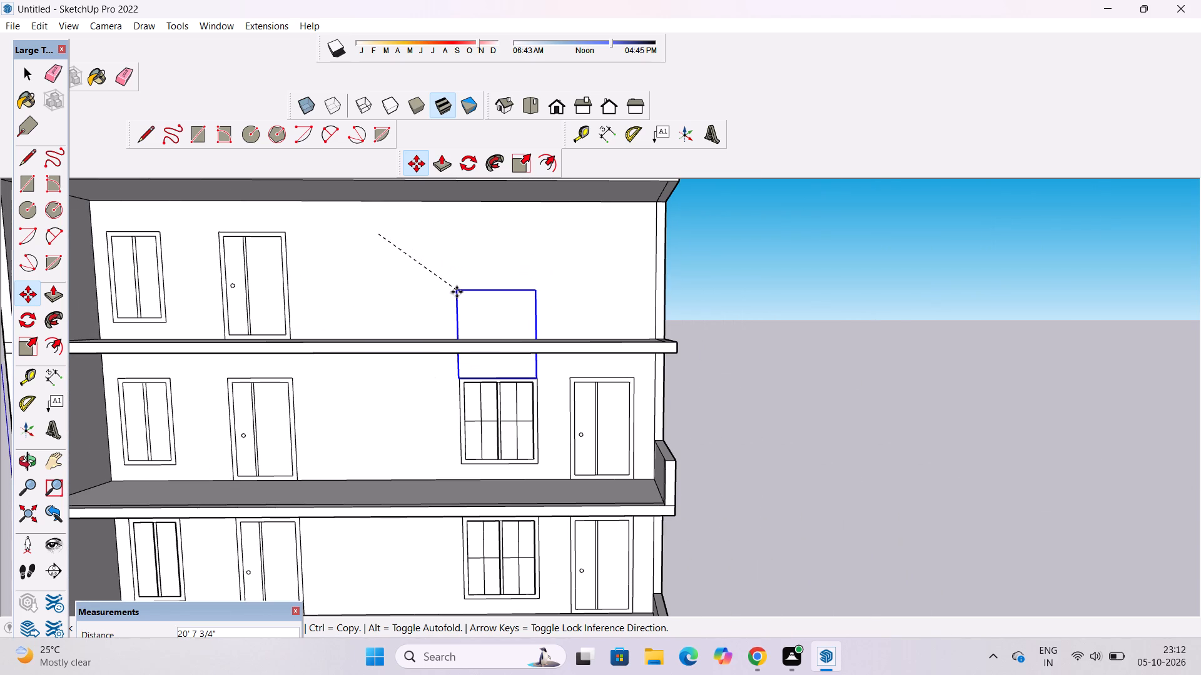
{"action": "scroll", "coordinate": [455, 258], "scroll_direction": "up", "scroll_amount": 1}
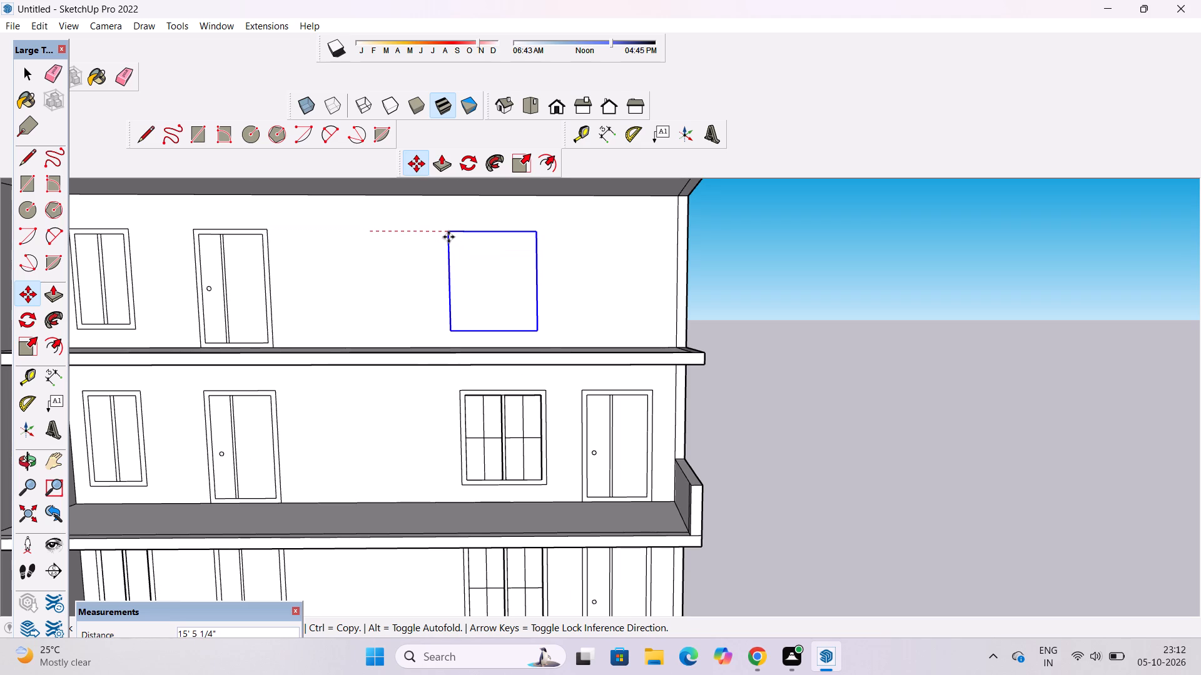
{"action": "left_click", "coordinate": [448, 237]}
Deselect the copied window outline and examine its placement on the top-storey wall from several angles.
{"action": "key", "text": "space"}
{"action": "type", "text": "o"}
{"action": "left_click_drag", "start_coordinate": [606, 283], "coordinate": [383, 295]}
{"action": "left_click_drag", "start_coordinate": [436, 295], "coordinate": [421, 289], "text": "shift"}
{"action": "key", "text": "space"}
{"action": "left_click", "coordinate": [896, 252]}
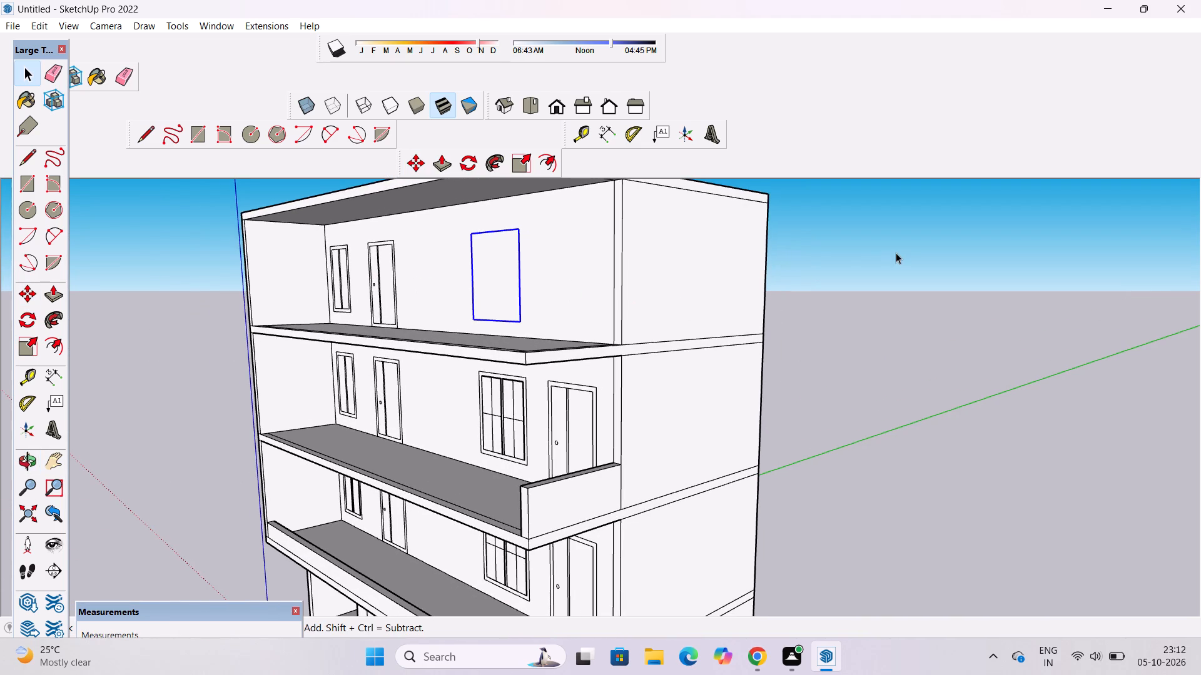
{"action": "key", "text": "o"}
{"action": "left_click_drag", "start_coordinate": [499, 377], "coordinate": [674, 398]}
{"action": "left_click_drag", "start_coordinate": [555, 367], "coordinate": [671, 339]}
{"action": "left_click_drag", "start_coordinate": [673, 339], "coordinate": [676, 364], "text": "shift"}
{"action": "left_click_drag", "start_coordinate": [675, 365], "coordinate": [609, 430]}
{"action": "left_click_drag", "start_coordinate": [607, 430], "coordinate": [584, 386]}
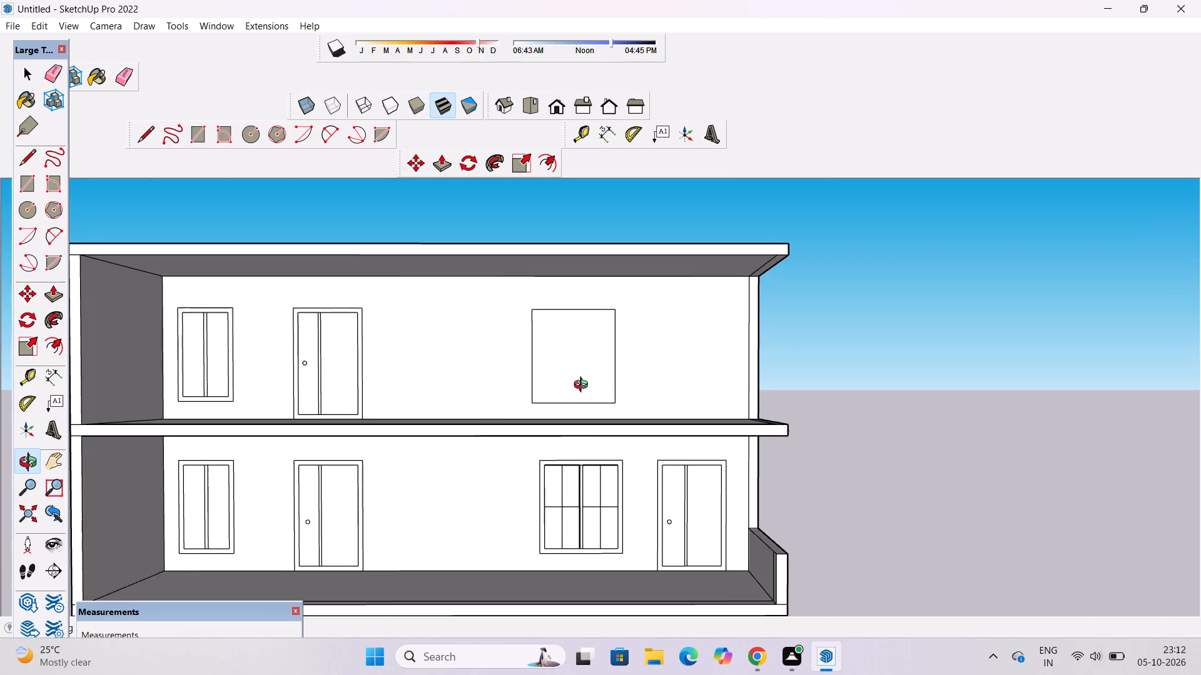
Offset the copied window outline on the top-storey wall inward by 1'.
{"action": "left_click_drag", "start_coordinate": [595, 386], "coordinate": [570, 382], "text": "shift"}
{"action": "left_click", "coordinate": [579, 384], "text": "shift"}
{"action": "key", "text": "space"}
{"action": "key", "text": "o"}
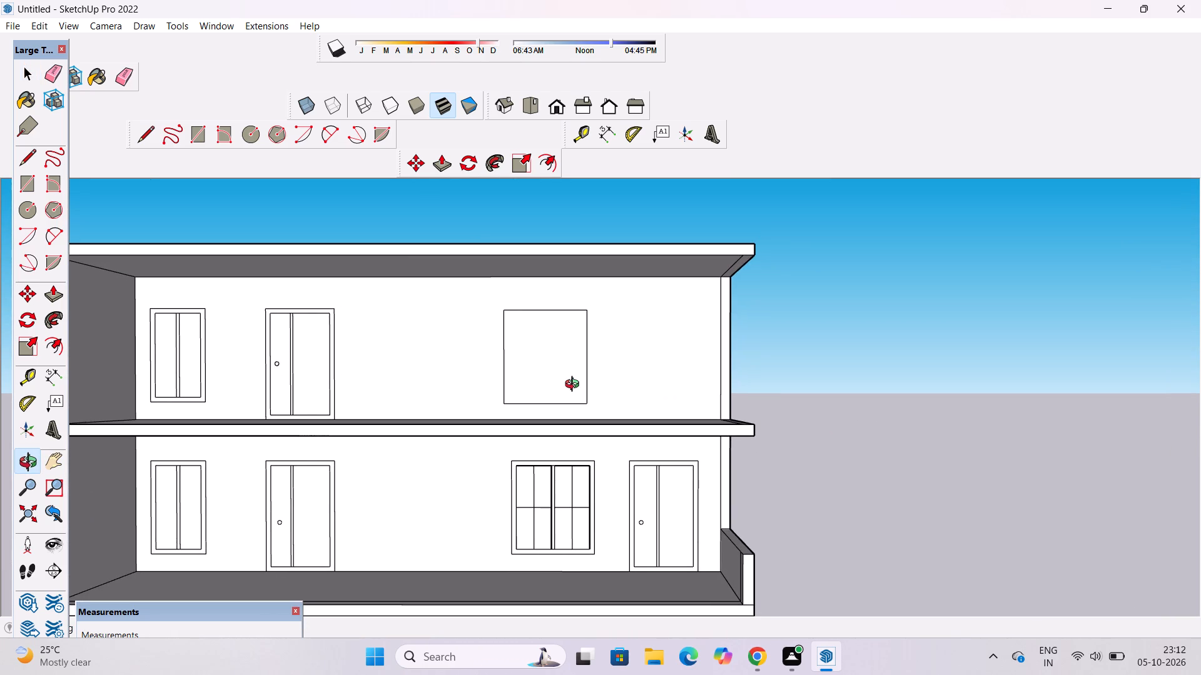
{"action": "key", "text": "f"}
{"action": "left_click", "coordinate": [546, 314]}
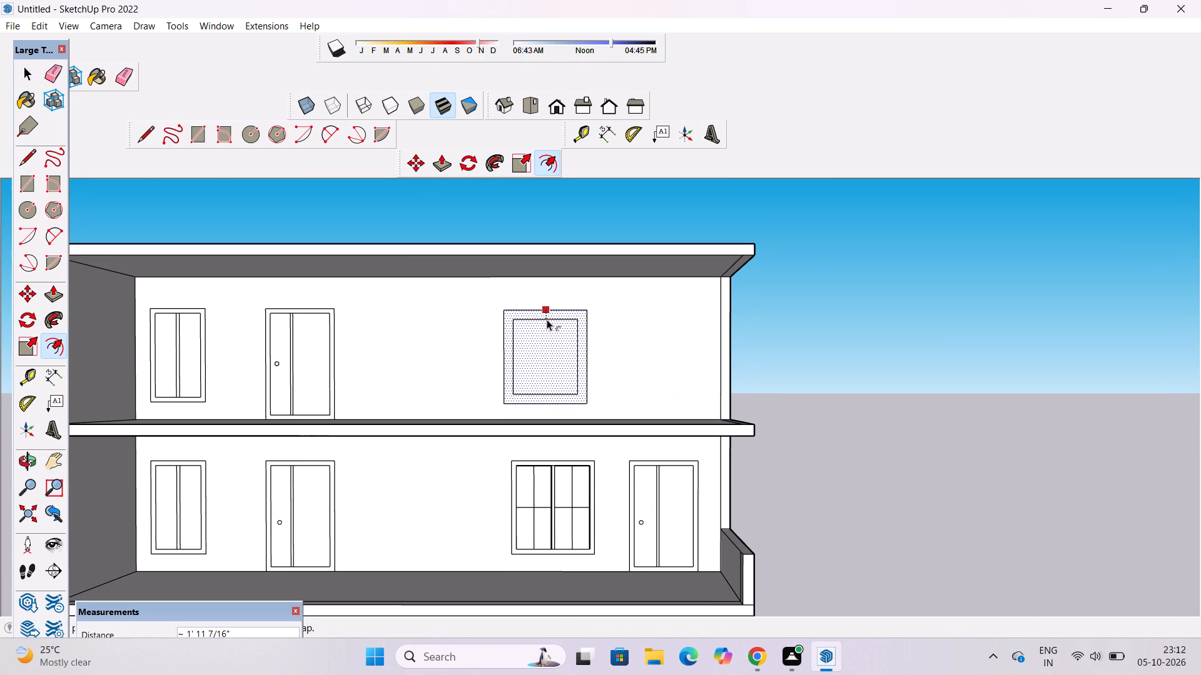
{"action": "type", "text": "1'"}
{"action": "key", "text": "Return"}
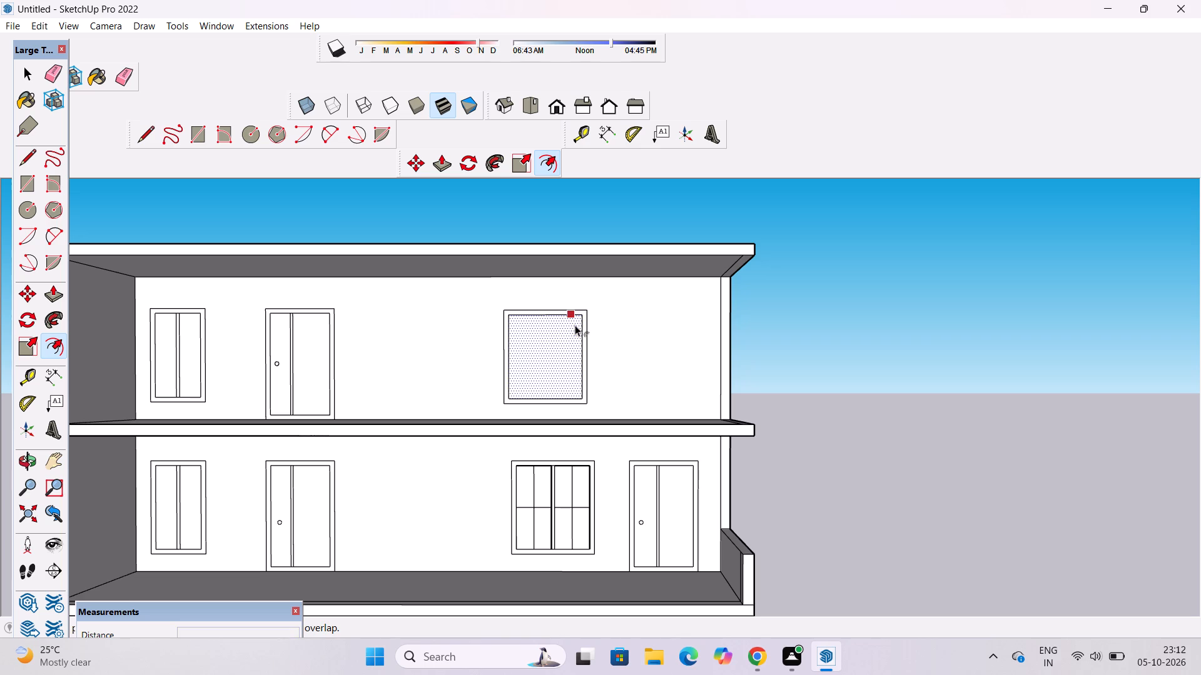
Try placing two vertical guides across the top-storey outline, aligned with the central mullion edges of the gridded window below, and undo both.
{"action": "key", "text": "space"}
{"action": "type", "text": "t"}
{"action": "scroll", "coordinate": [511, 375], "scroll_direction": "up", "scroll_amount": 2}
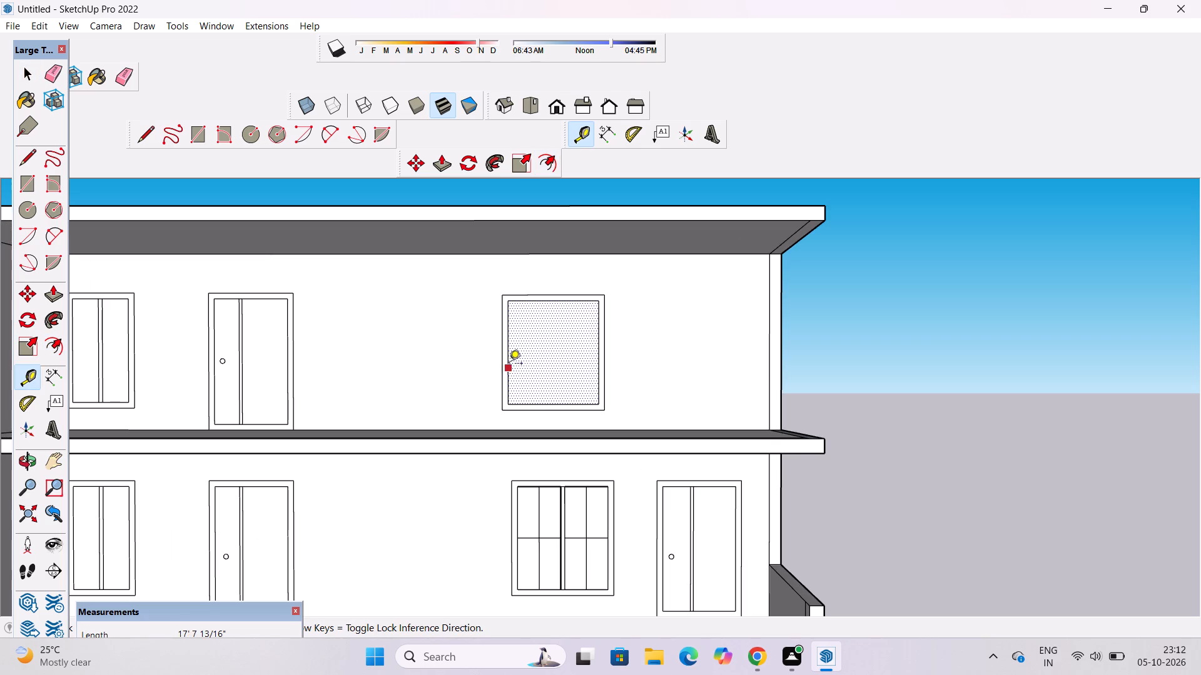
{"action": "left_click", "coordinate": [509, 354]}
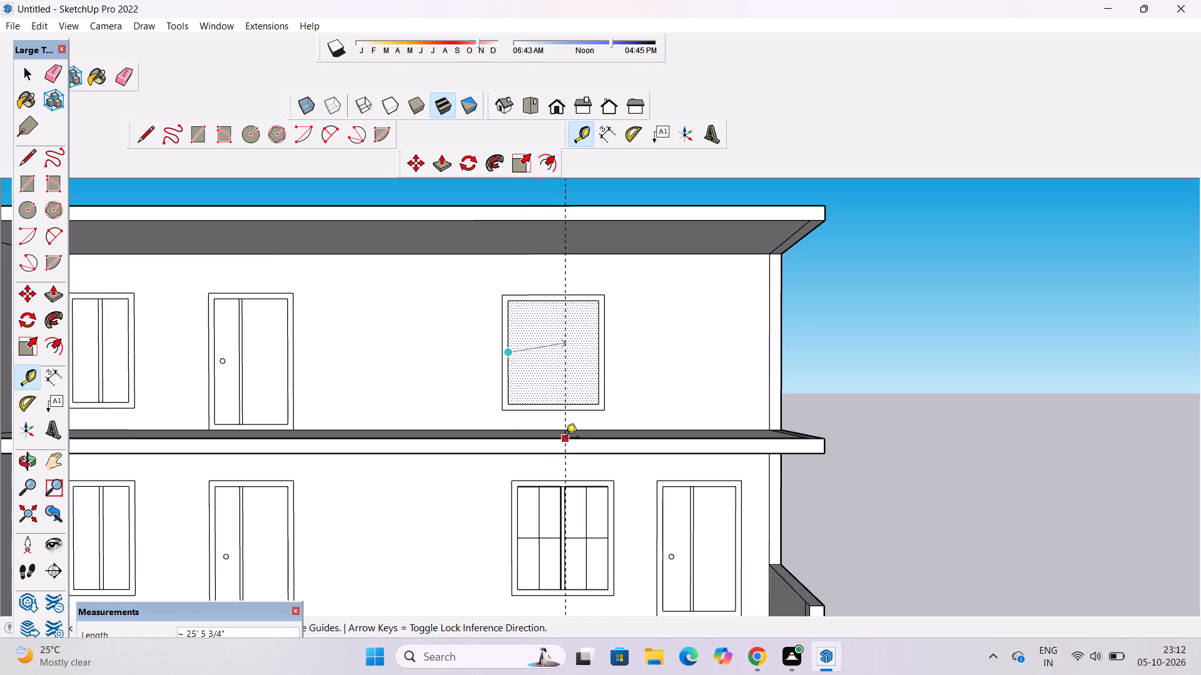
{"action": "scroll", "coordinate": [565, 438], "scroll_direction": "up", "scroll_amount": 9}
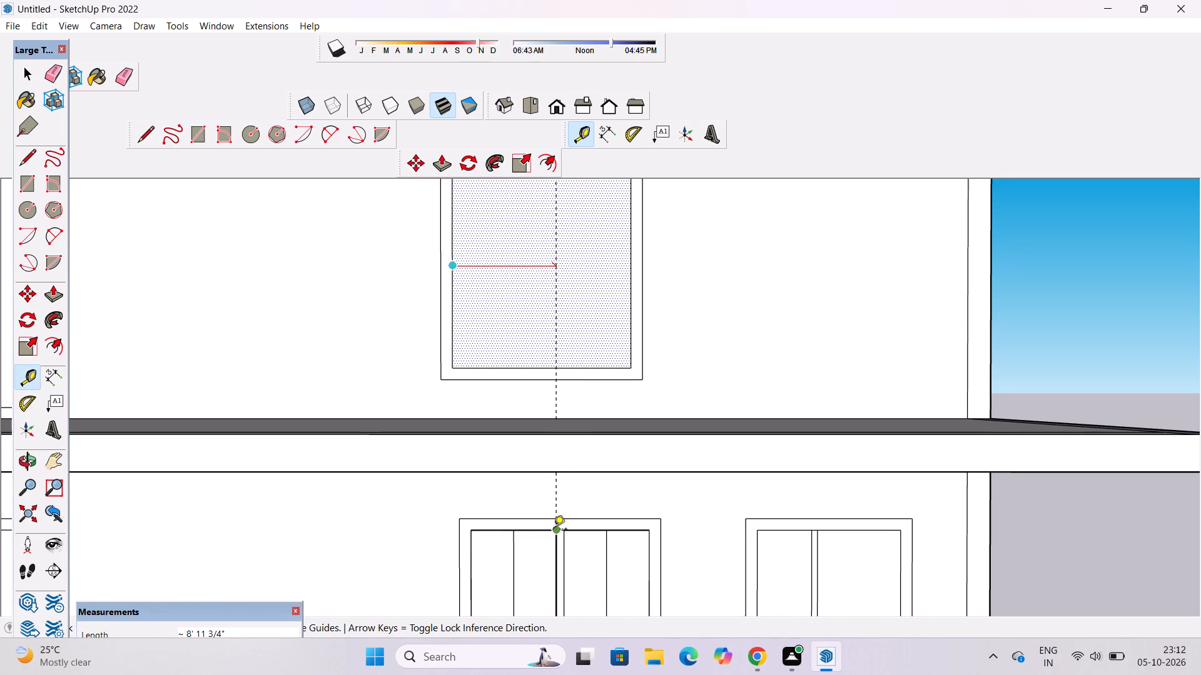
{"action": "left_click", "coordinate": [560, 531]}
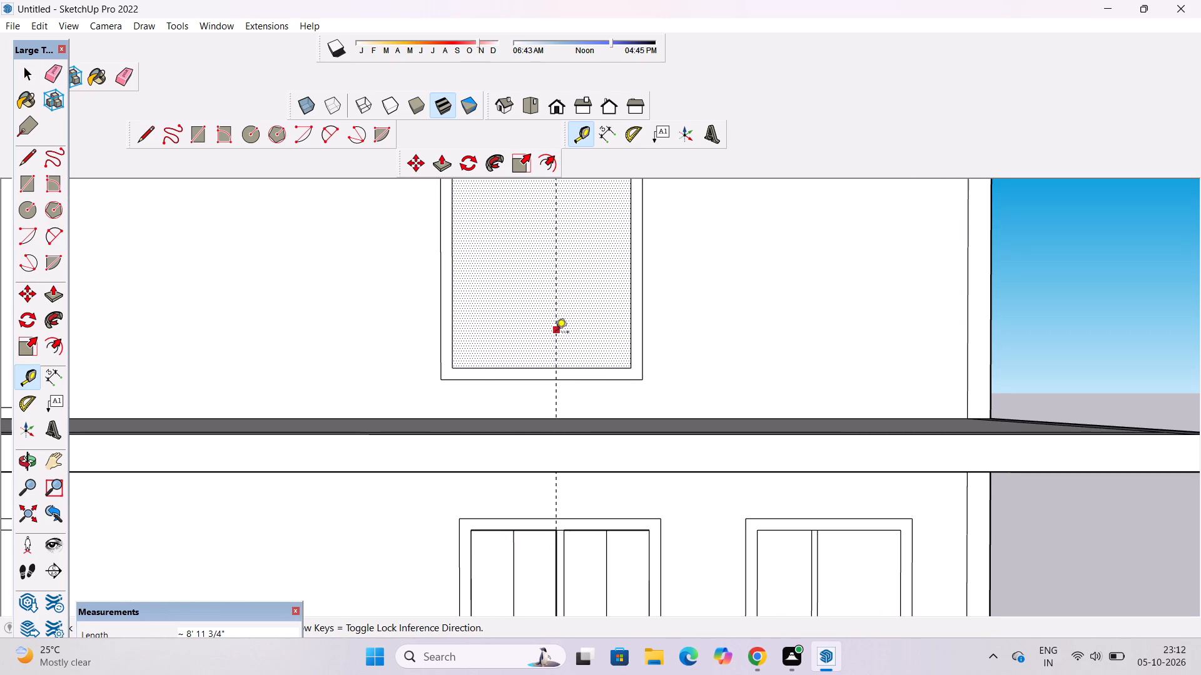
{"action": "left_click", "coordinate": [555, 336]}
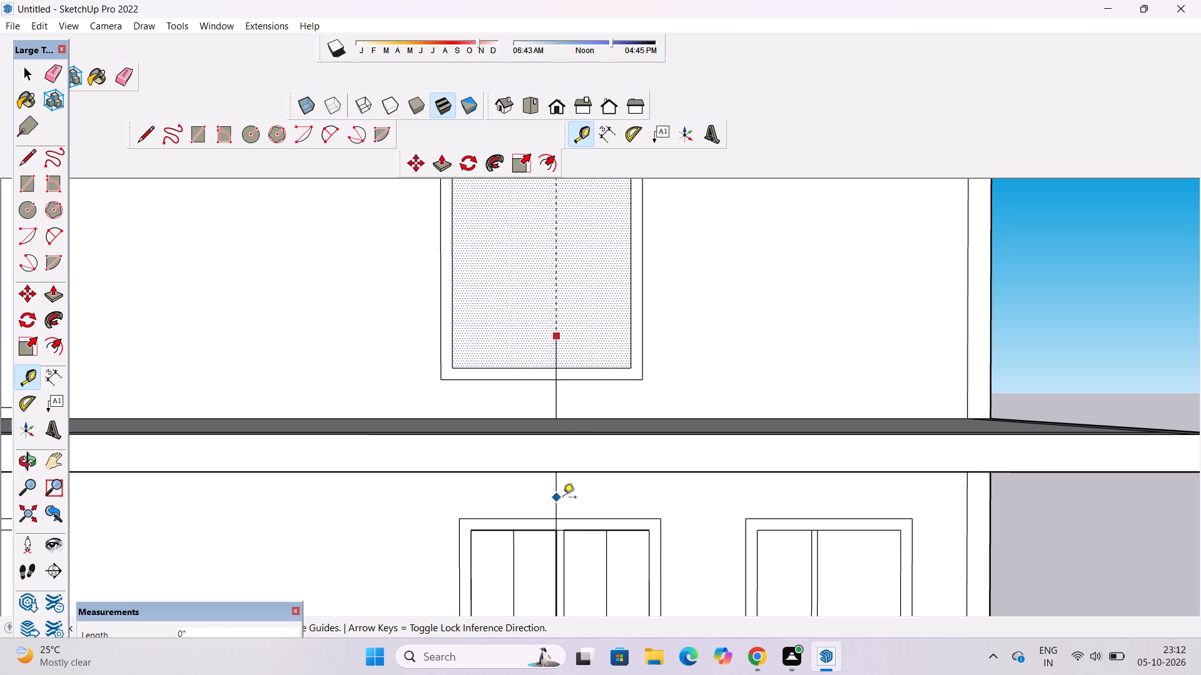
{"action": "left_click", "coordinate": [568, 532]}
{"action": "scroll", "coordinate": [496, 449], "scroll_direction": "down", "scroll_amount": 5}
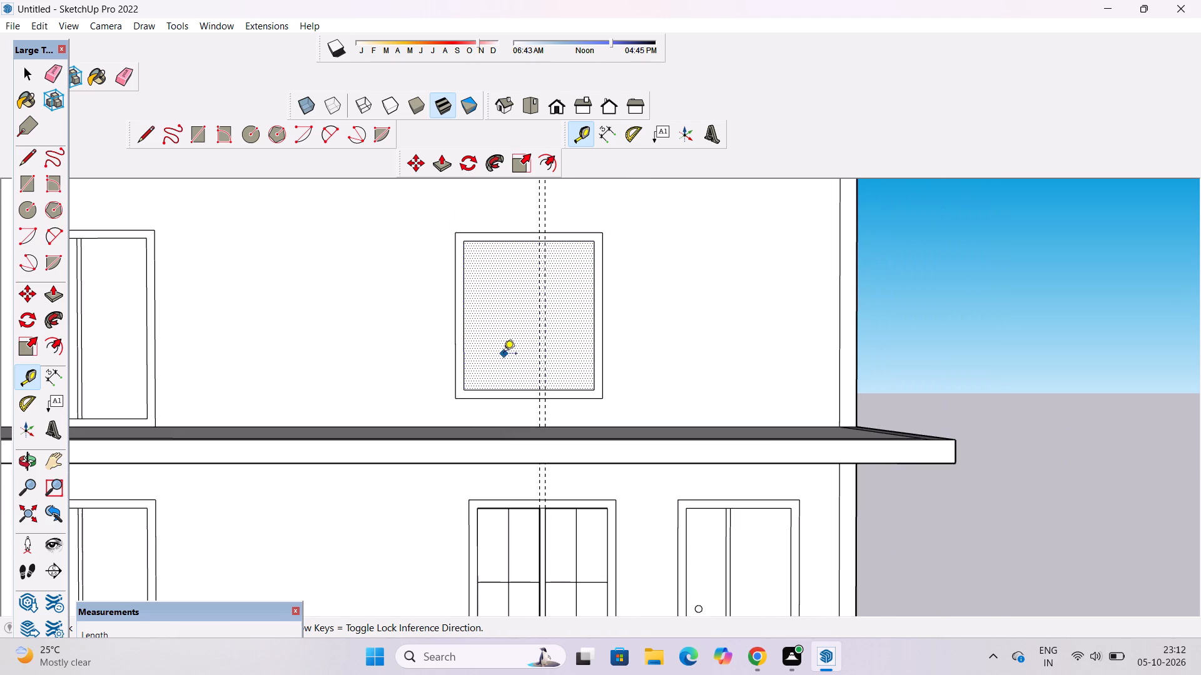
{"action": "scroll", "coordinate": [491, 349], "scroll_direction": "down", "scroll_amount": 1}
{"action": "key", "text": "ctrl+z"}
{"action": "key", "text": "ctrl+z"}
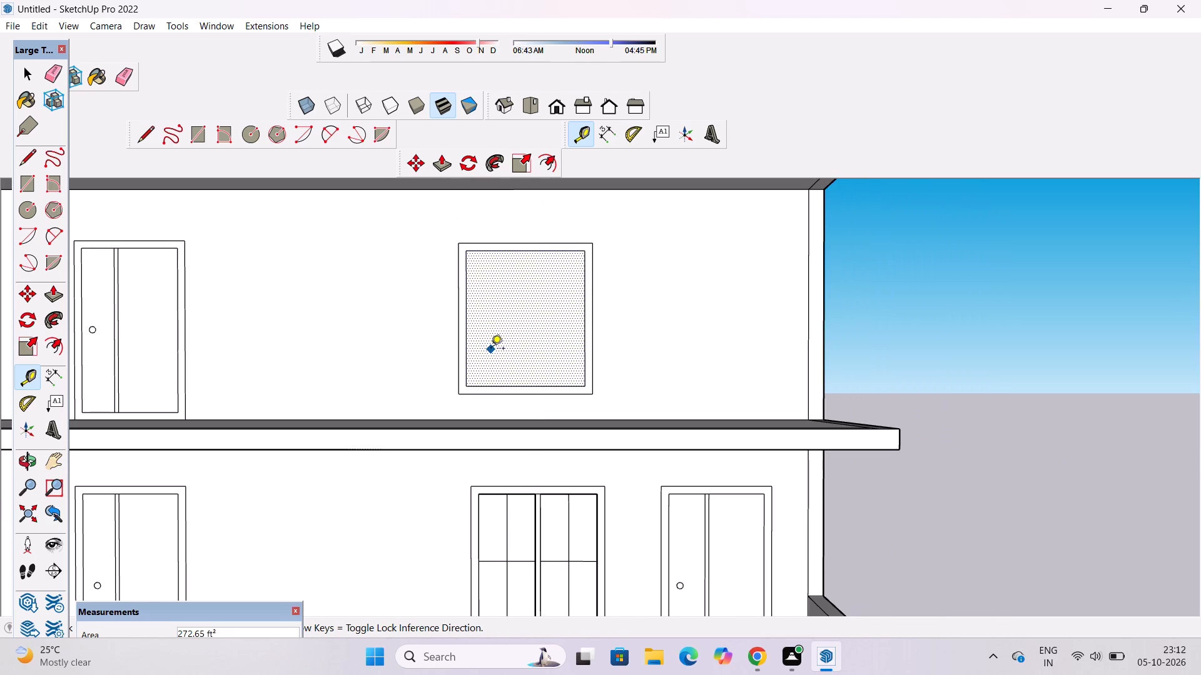
Examine the framed top-storey outline from several angles, comparing its alignment with the gridded window on the storey below.
{"action": "key", "text": "space"}
{"action": "type", "text": "o"}
{"action": "left_click_drag", "start_coordinate": [629, 435], "coordinate": [577, 422]}
{"action": "left_click_drag", "start_coordinate": [575, 424], "coordinate": [628, 464]}
{"action": "scroll", "coordinate": [604, 414], "scroll_direction": "down", "scroll_amount": 5}
{"action": "left_click_drag", "start_coordinate": [621, 476], "coordinate": [610, 421], "text": "shift"}
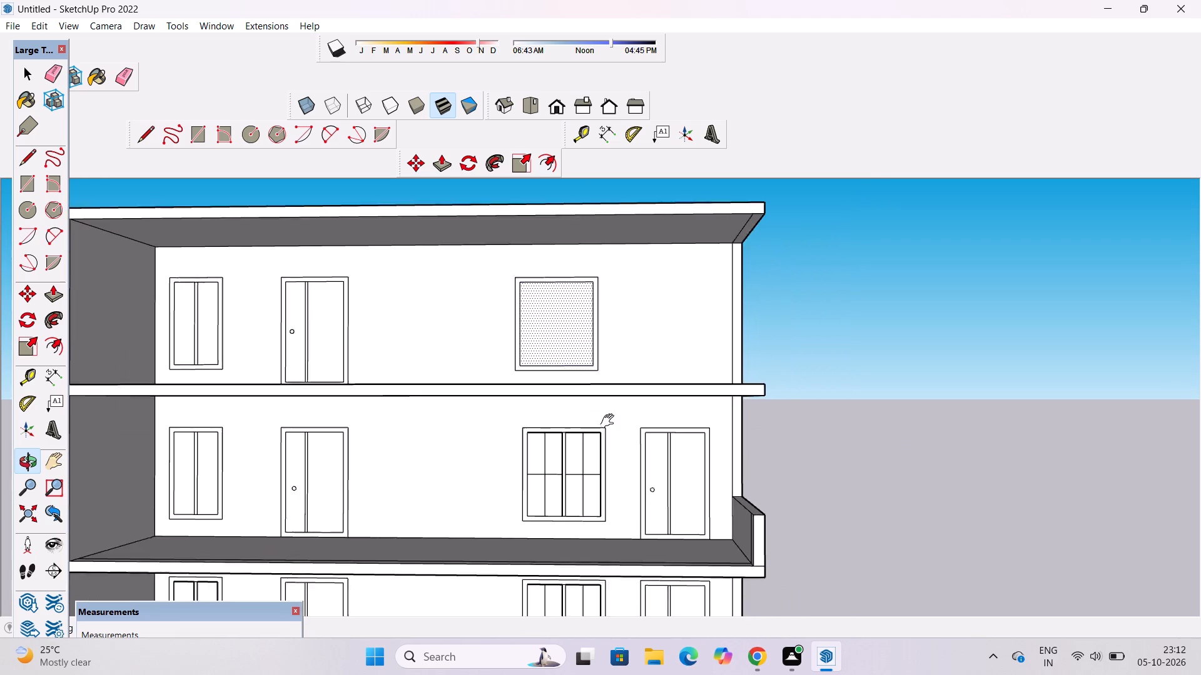
{"action": "left_click_drag", "start_coordinate": [610, 421], "coordinate": [609, 417], "text": "shift"}
{"action": "scroll", "coordinate": [602, 387], "scroll_direction": "up", "scroll_amount": 1}
{"action": "left_click_drag", "start_coordinate": [601, 386], "coordinate": [601, 402], "text": "shift"}
{"action": "scroll", "coordinate": [601, 401], "scroll_direction": "up", "scroll_amount": 3}
{"action": "left_click_drag", "start_coordinate": [601, 397], "coordinate": [606, 420], "text": "shift"}
{"action": "left_click_drag", "start_coordinate": [579, 482], "coordinate": [623, 485]}
{"action": "left_click_drag", "start_coordinate": [623, 485], "coordinate": [619, 417]}
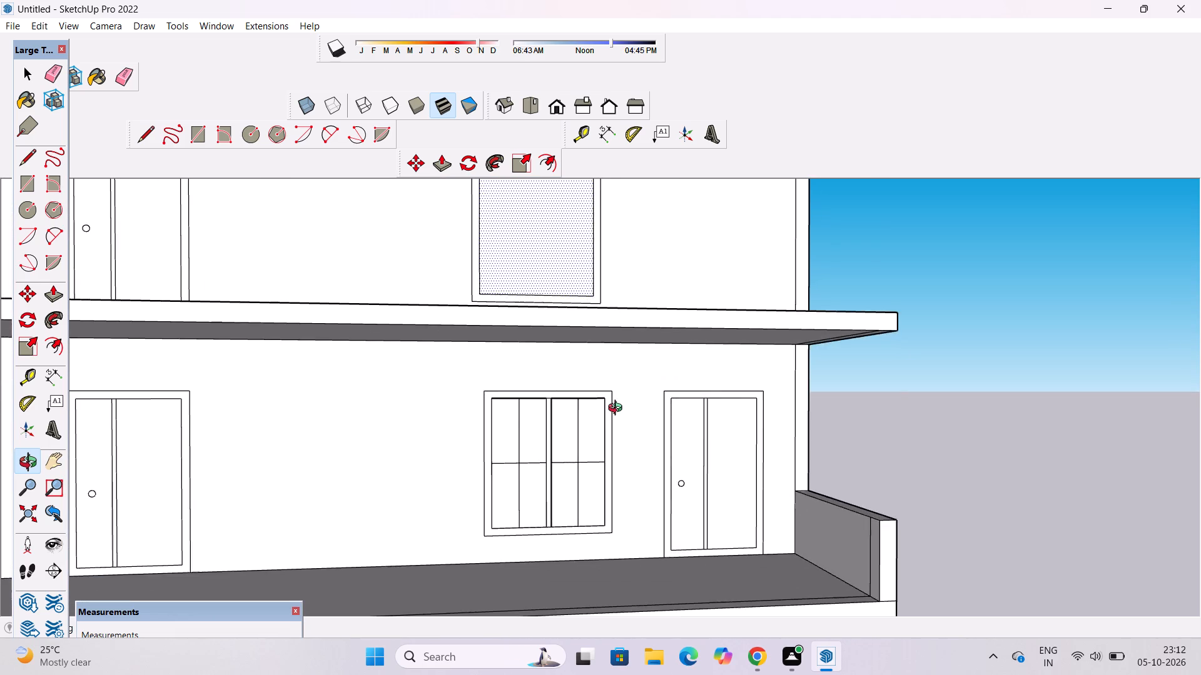
{"action": "scroll", "coordinate": [617, 405], "scroll_direction": "down", "scroll_amount": 4}
{"action": "left_click_drag", "start_coordinate": [617, 412], "coordinate": [604, 444]}
{"action": "left_click_drag", "start_coordinate": [599, 441], "coordinate": [599, 452], "text": "shift"}
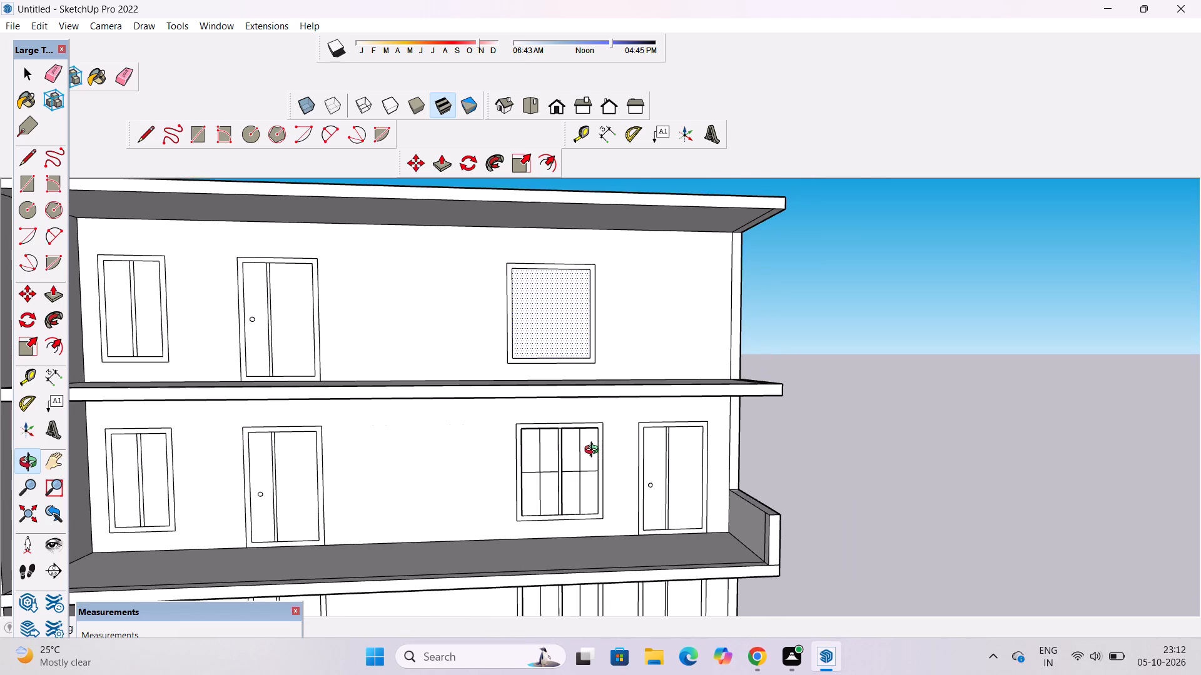
{"action": "scroll", "coordinate": [567, 404], "scroll_direction": "down", "scroll_amount": 4}
{"action": "scroll", "coordinate": [604, 483], "scroll_direction": "up", "scroll_amount": 2}
{"action": "left_click_drag", "start_coordinate": [641, 479], "coordinate": [582, 434]}
{"action": "left_click_drag", "start_coordinate": [582, 434], "coordinate": [590, 448]}
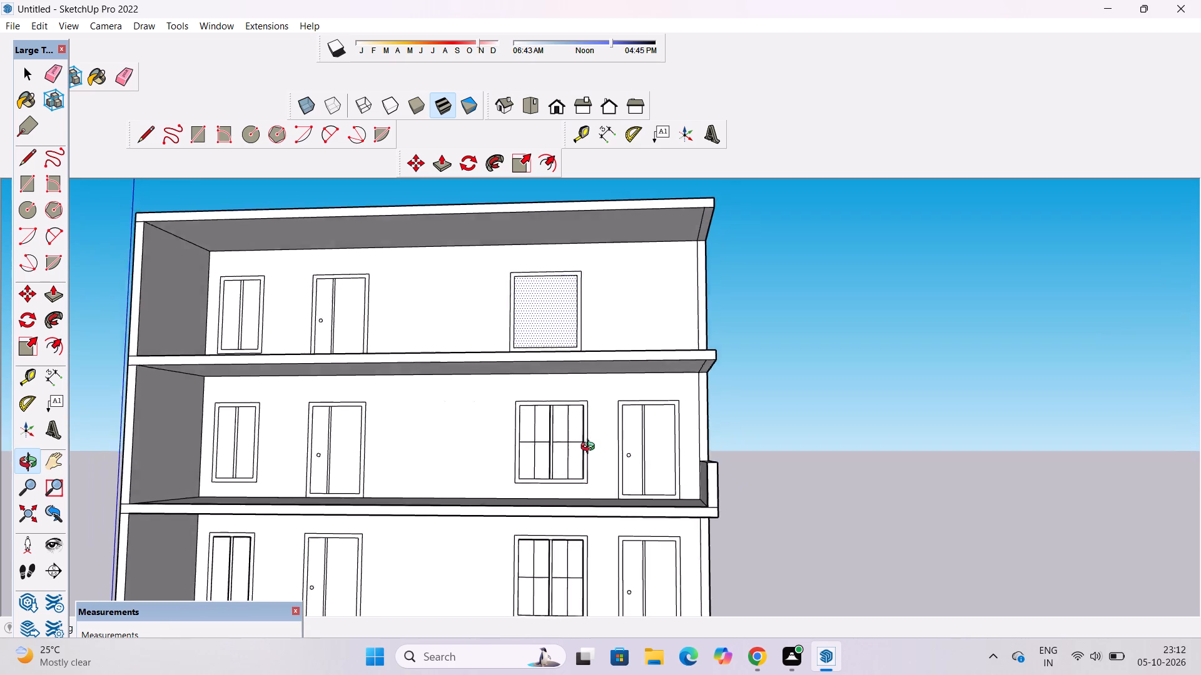
{"action": "left_click_drag", "start_coordinate": [590, 448], "coordinate": [594, 454]}
{"action": "left_click_drag", "start_coordinate": [589, 446], "coordinate": [570, 438], "text": "shift"}
{"action": "left_click_drag", "start_coordinate": [569, 436], "coordinate": [574, 446]}
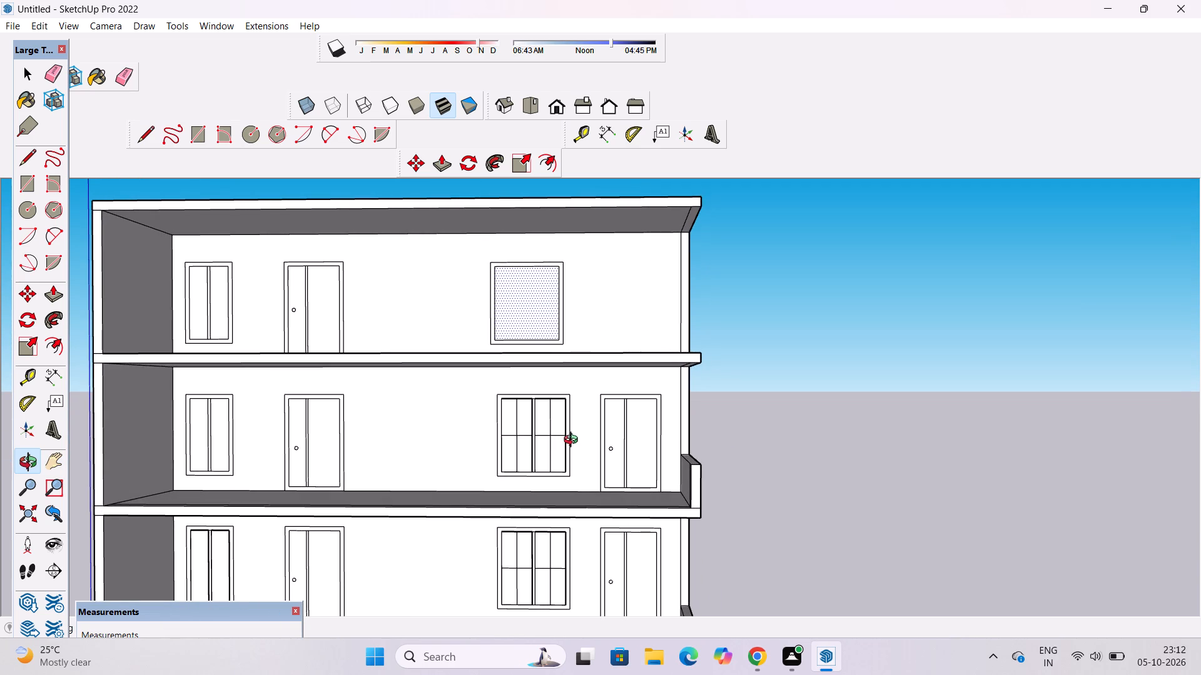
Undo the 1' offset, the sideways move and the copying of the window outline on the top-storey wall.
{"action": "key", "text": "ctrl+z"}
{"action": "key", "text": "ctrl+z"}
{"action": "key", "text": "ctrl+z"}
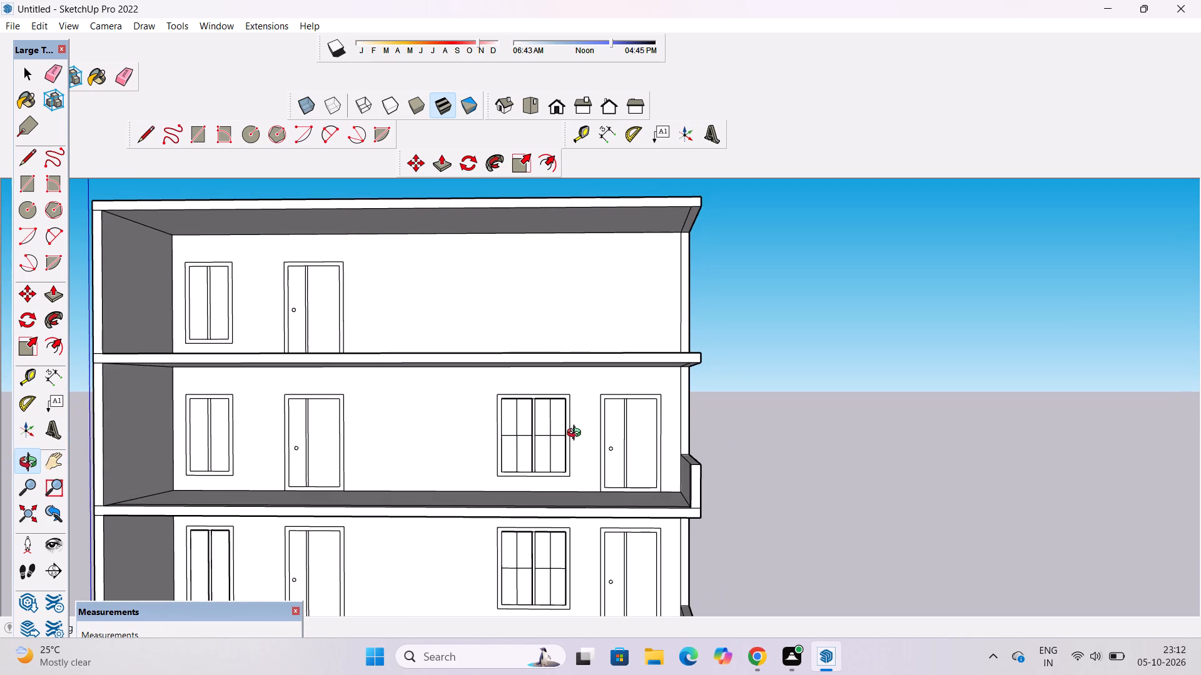
Copy the four outer edges of the gridded window about 31' 4" straight up onto the blank top-storey wall.
{"action": "key", "text": "space"}
{"action": "scroll", "coordinate": [556, 387], "scroll_direction": "up", "scroll_amount": 3}
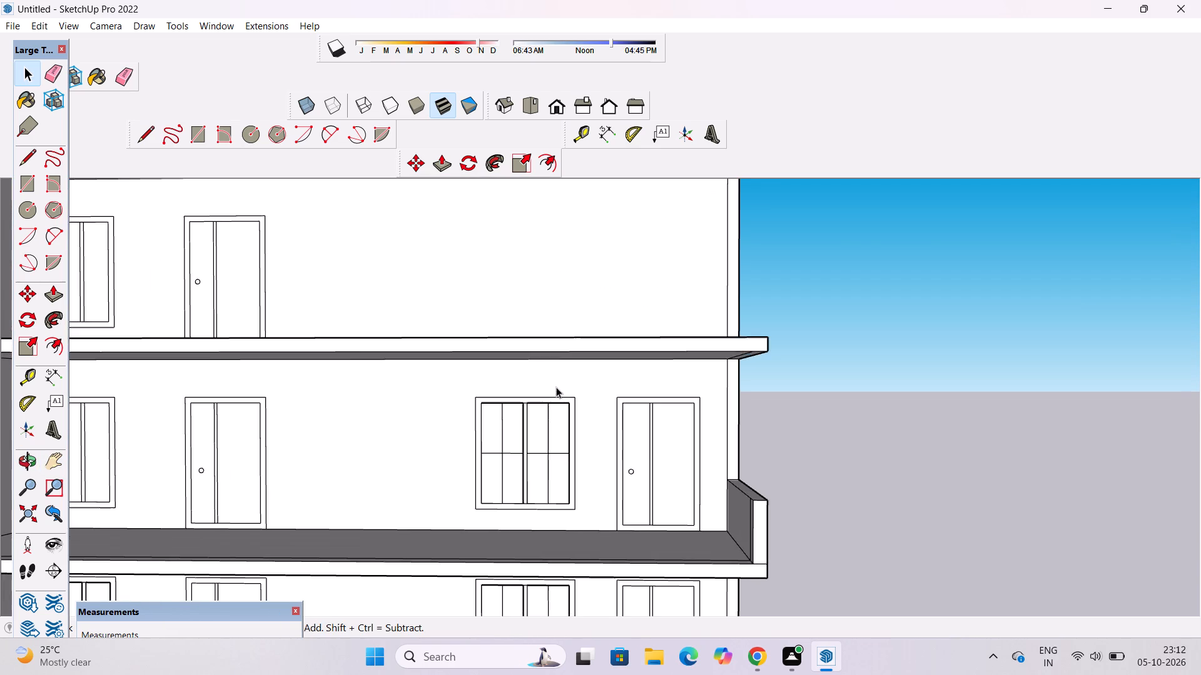
{"action": "scroll", "coordinate": [556, 408], "scroll_direction": "up", "scroll_amount": 10}
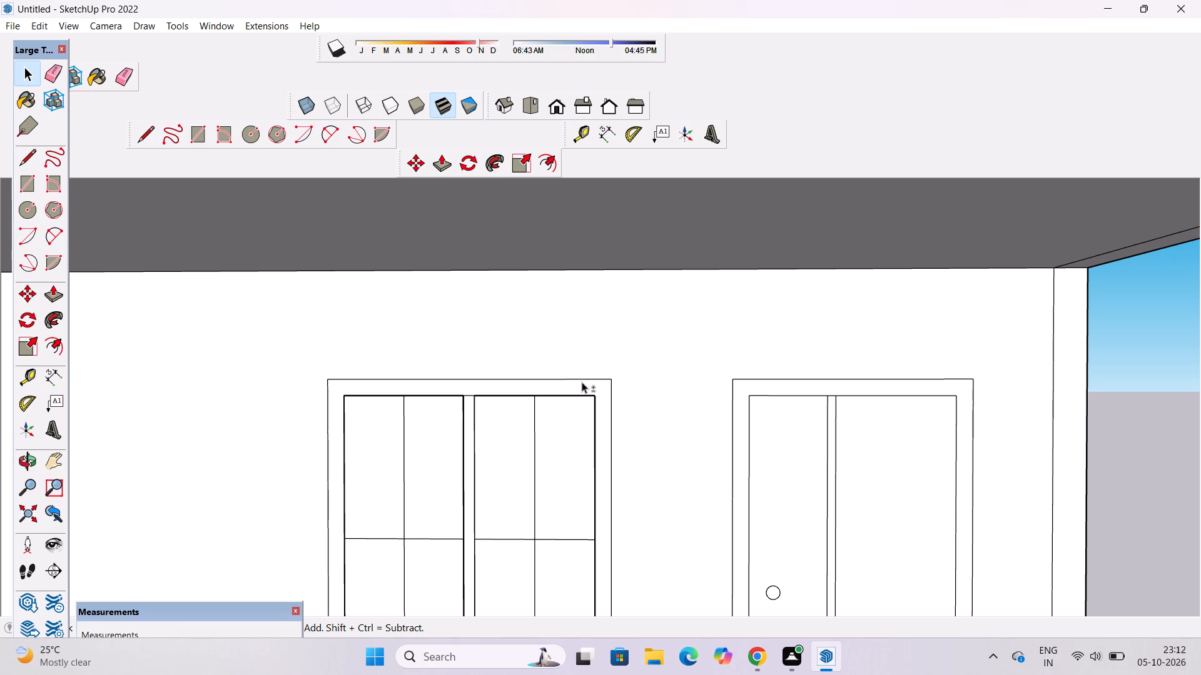
{"action": "left_click", "coordinate": [582, 381], "text": "shift"}
{"action": "scroll", "coordinate": [617, 333], "scroll_direction": "down", "scroll_amount": 4, "text": "shift"}
{"action": "scroll", "coordinate": [617, 417], "scroll_direction": "up", "scroll_amount": 4, "text": "shift"}
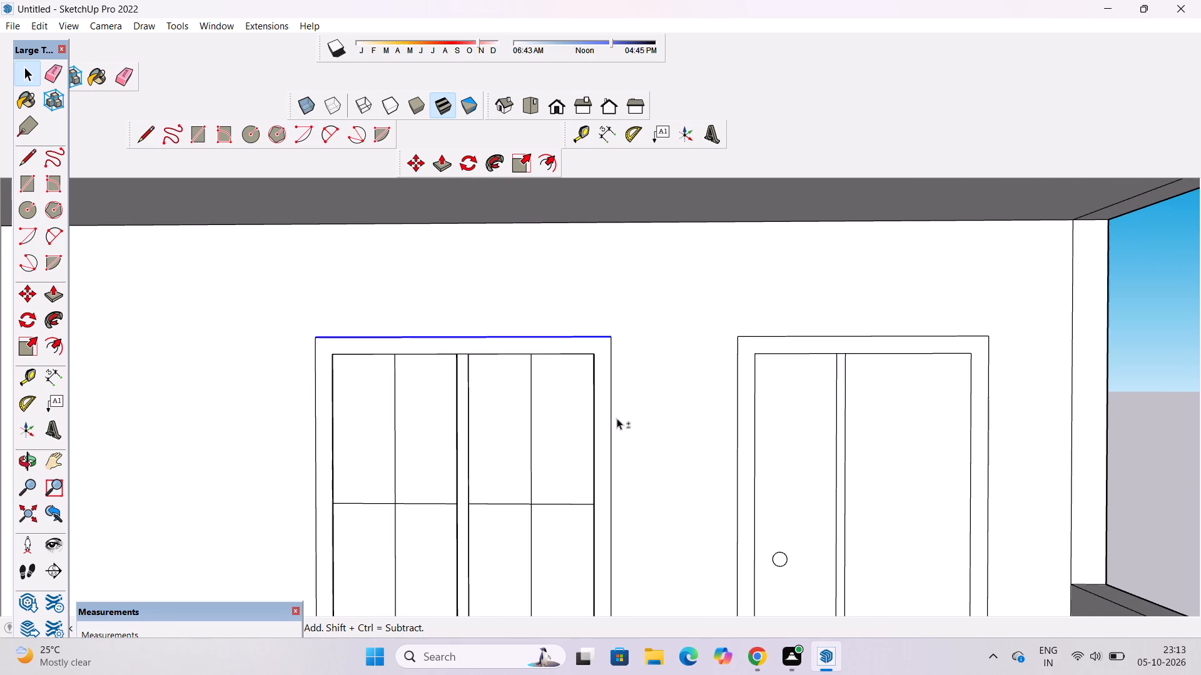
{"action": "left_click", "coordinate": [612, 401], "text": "shift"}
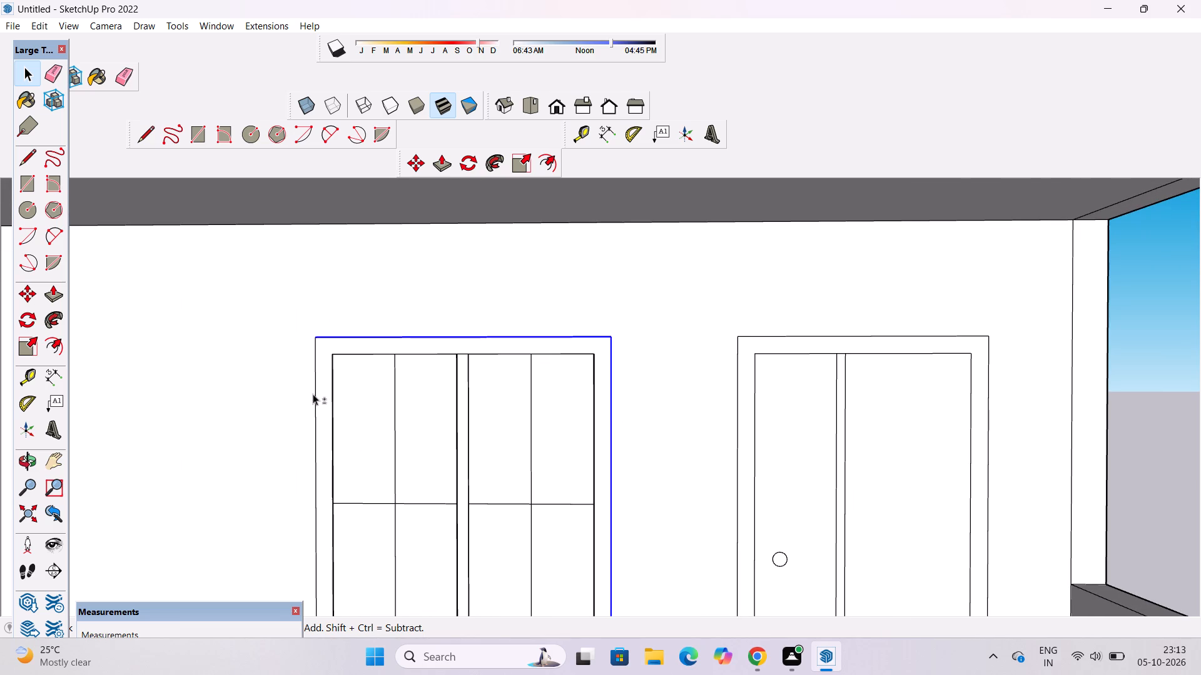
{"action": "left_click", "coordinate": [315, 379], "text": "shift"}
{"action": "scroll", "coordinate": [413, 289], "scroll_direction": "down", "scroll_amount": 6, "text": "shift"}
{"action": "scroll", "coordinate": [494, 542], "scroll_direction": "up", "scroll_amount": 1, "text": "shift"}
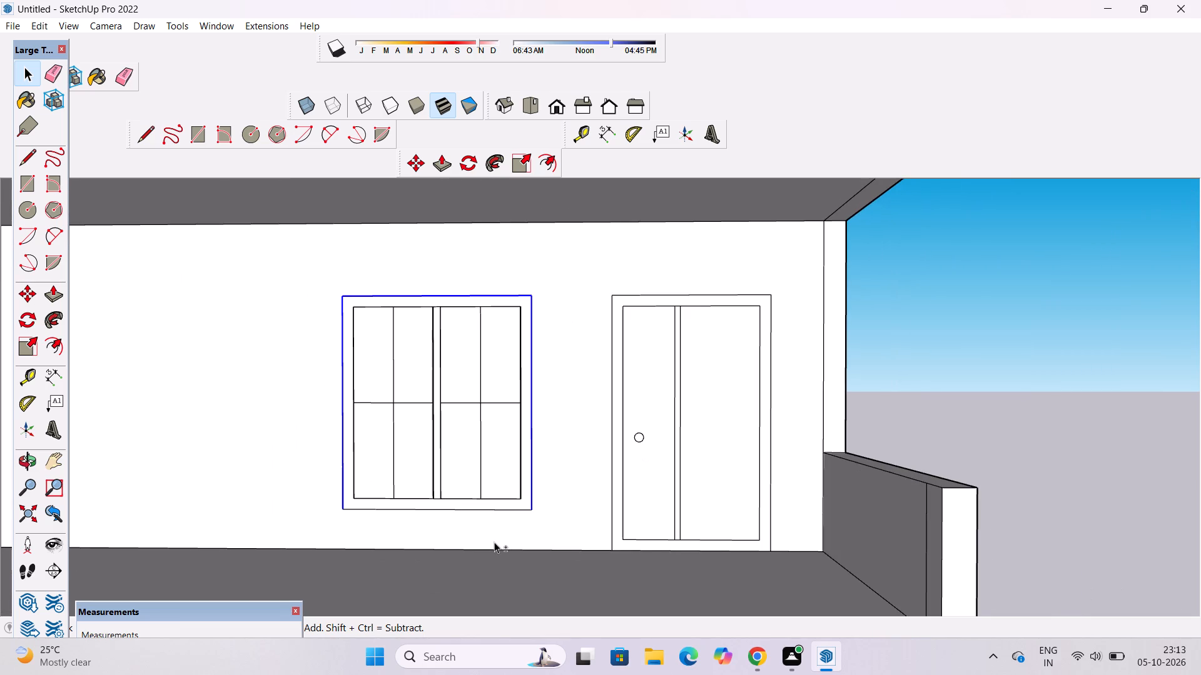
{"action": "scroll", "coordinate": [494, 437], "scroll_direction": "down", "scroll_amount": 2, "text": "shift"}
{"action": "scroll", "coordinate": [509, 511], "scroll_direction": "up", "scroll_amount": 6, "text": "shift"}
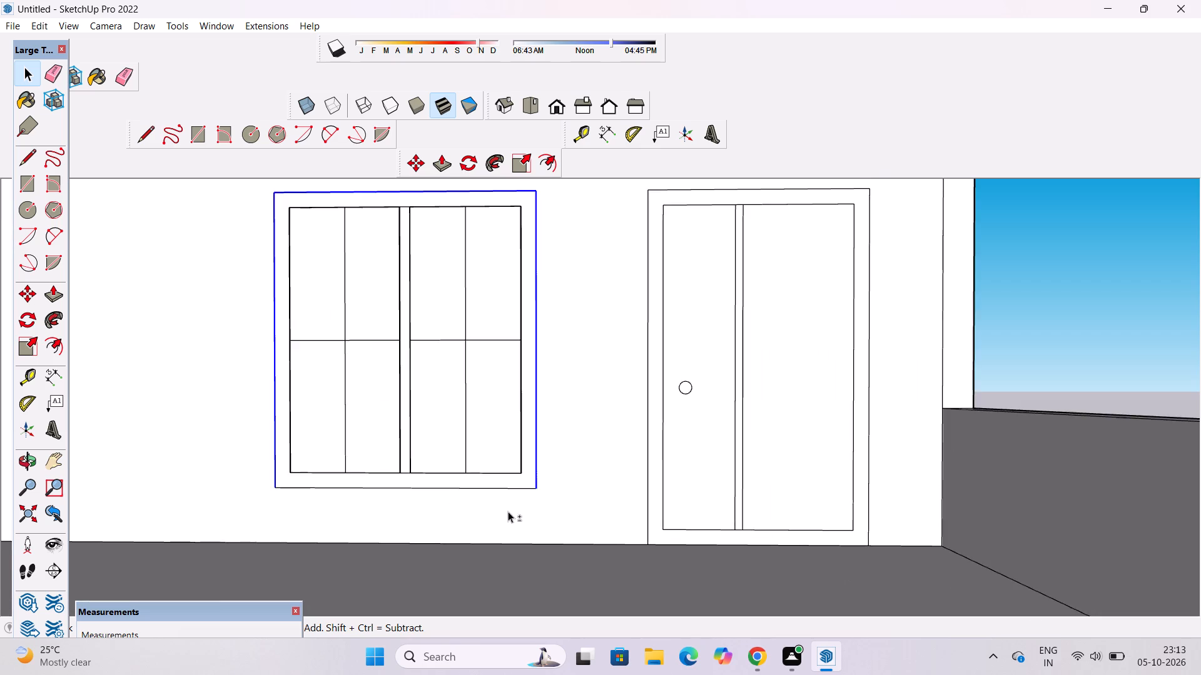
{"action": "scroll", "coordinate": [508, 511], "scroll_direction": "up", "scroll_amount": 3, "text": "shift"}
{"action": "left_click", "coordinate": [524, 476], "text": "shift"}
{"action": "scroll", "coordinate": [632, 484], "scroll_direction": "down", "scroll_amount": 15, "text": "shift"}
{"action": "scroll", "coordinate": [629, 472], "scroll_direction": "up", "scroll_amount": 2, "text": "shift"}
{"action": "key", "text": "m"}
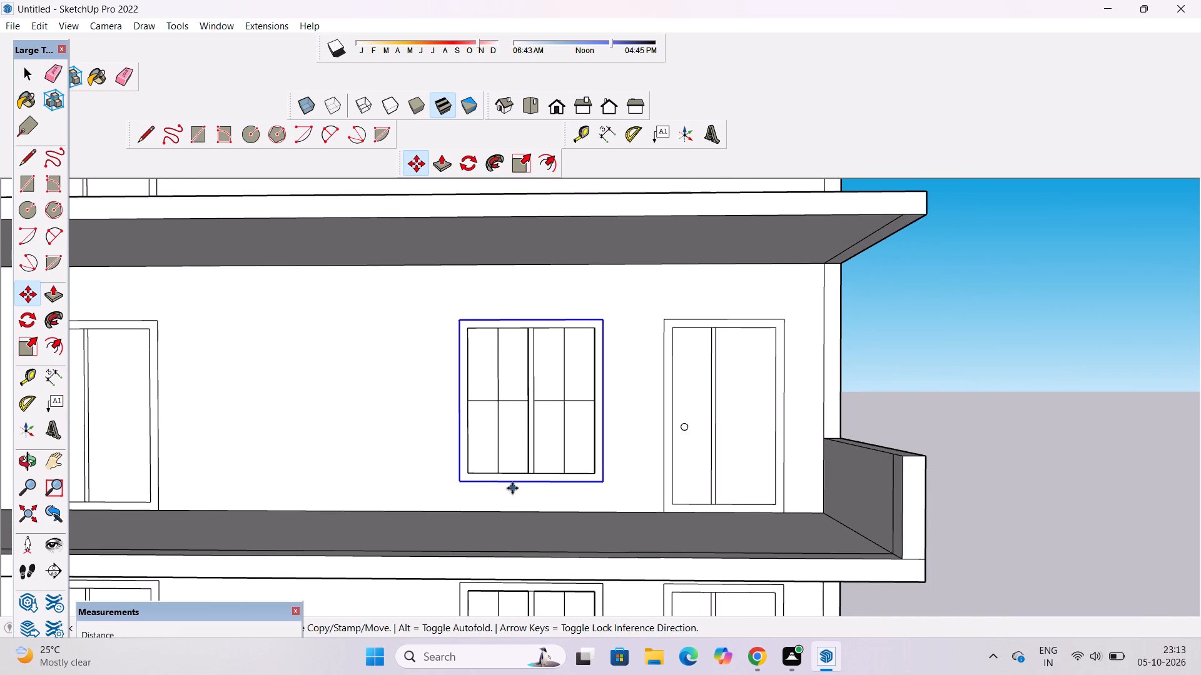
{"action": "left_click", "coordinate": [461, 482]}
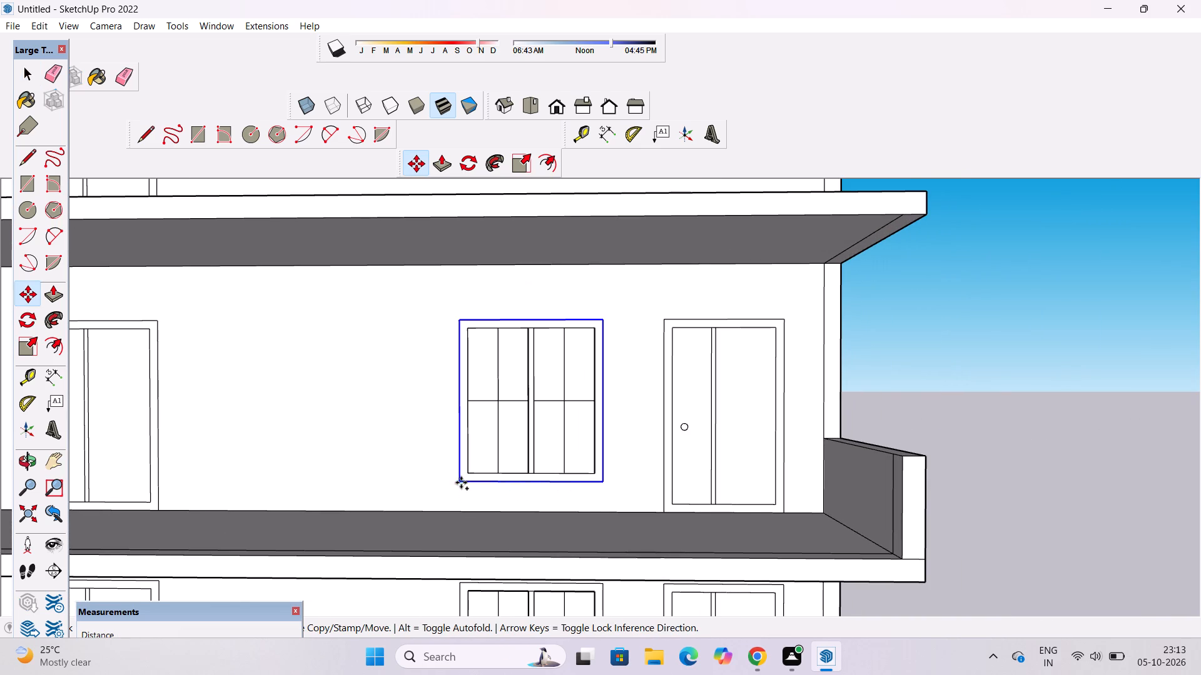
{"action": "scroll", "coordinate": [459, 471], "scroll_direction": "down", "scroll_amount": 8}
{"action": "scroll", "coordinate": [458, 442], "scroll_direction": "up", "scroll_amount": 5}
{"action": "scroll", "coordinate": [458, 442], "scroll_direction": "down", "scroll_amount": 9}
{"action": "scroll", "coordinate": [458, 442], "scroll_direction": "up", "scroll_amount": 1}
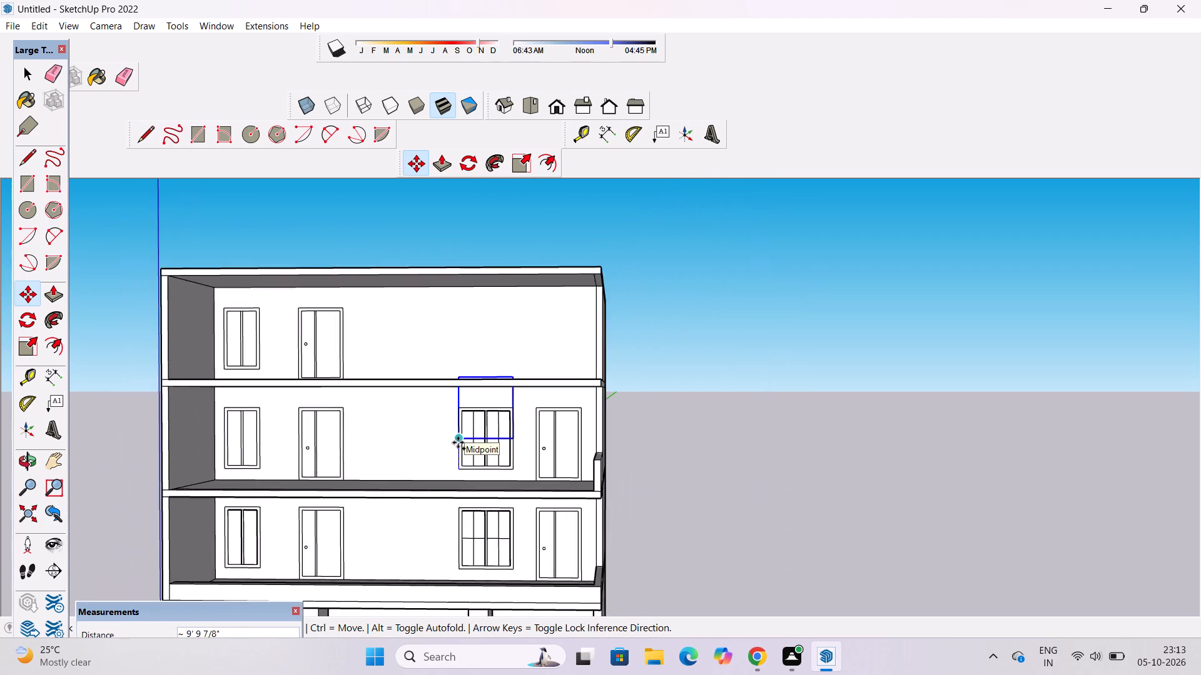
{"action": "scroll", "coordinate": [458, 442], "scroll_direction": "up", "scroll_amount": 2}
{"action": "scroll", "coordinate": [458, 442], "scroll_direction": "down", "scroll_amount": 2}
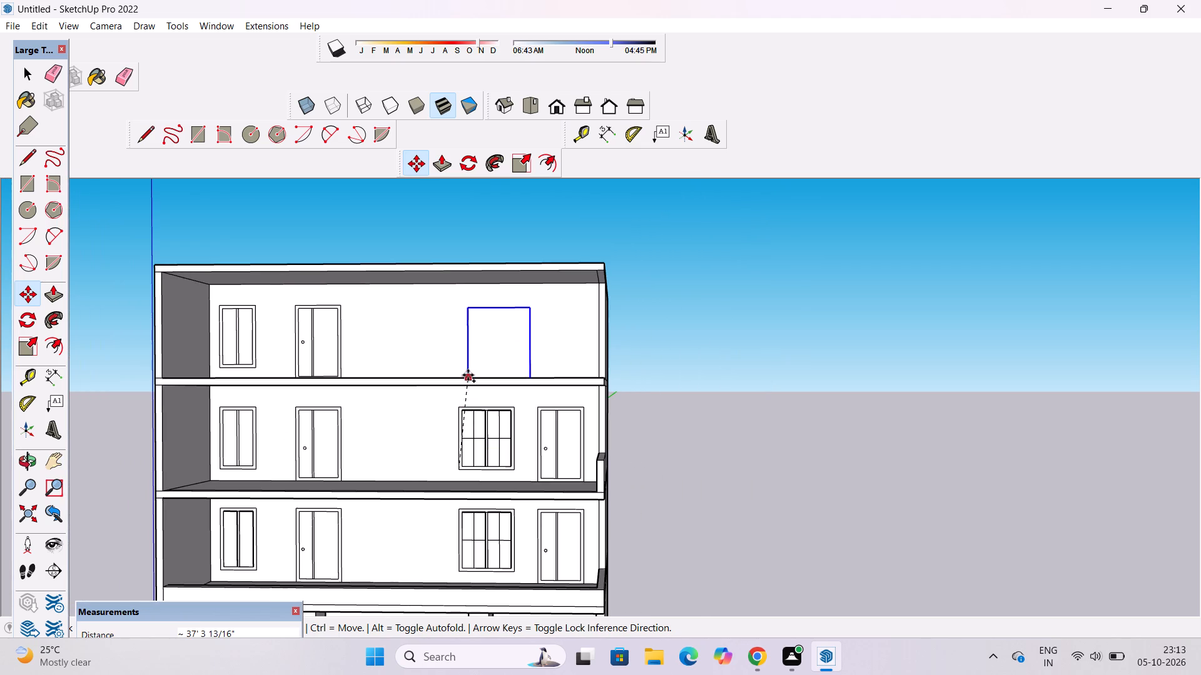
{"action": "scroll", "coordinate": [468, 375], "scroll_direction": "up", "scroll_amount": 11}
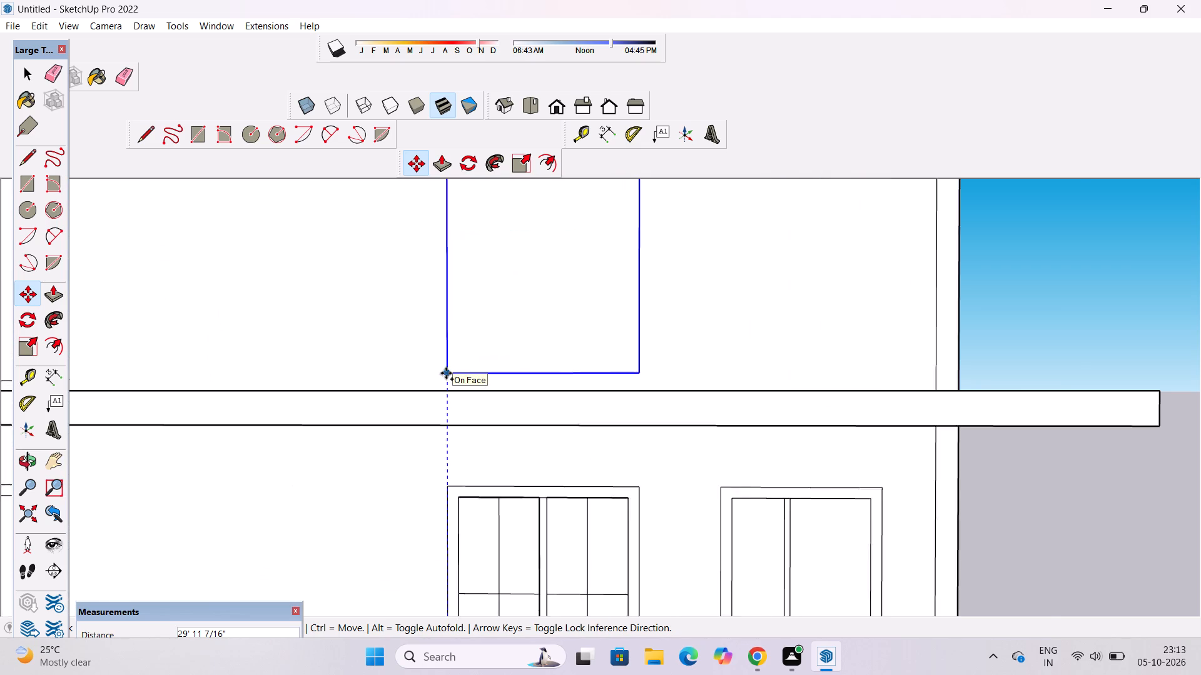
{"action": "scroll", "coordinate": [446, 373], "scroll_direction": "up", "scroll_amount": 8}
{"action": "scroll", "coordinate": [446, 373], "scroll_direction": "down", "scroll_amount": 9}
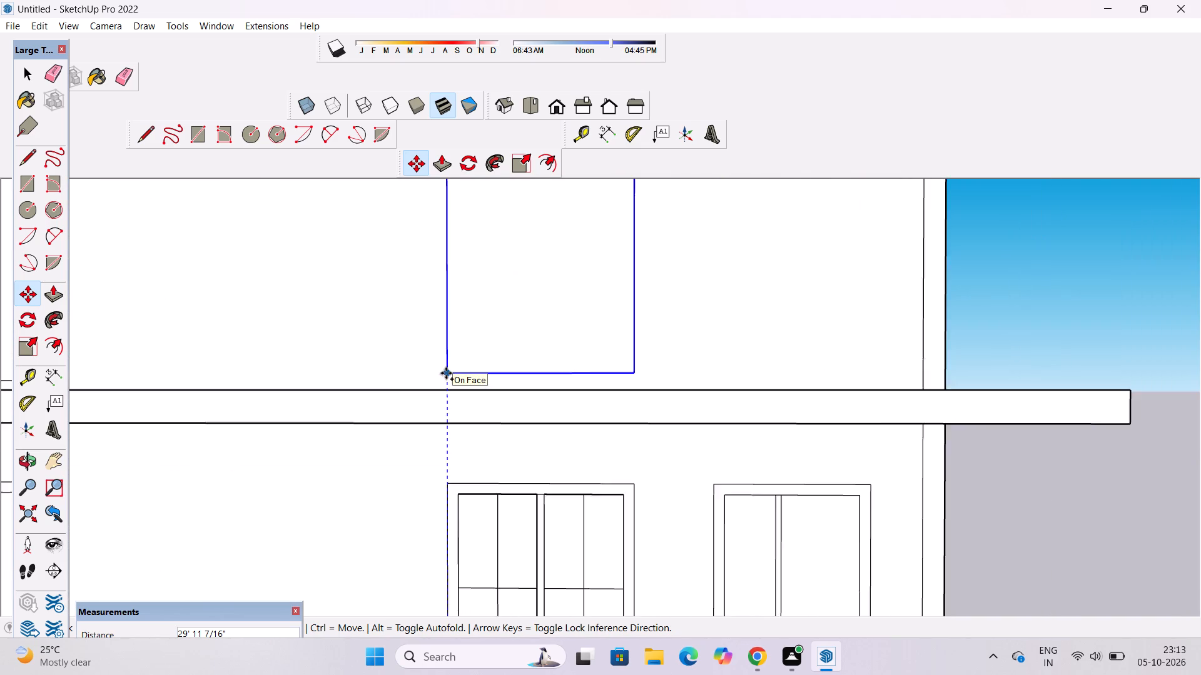
{"action": "scroll", "coordinate": [446, 373], "scroll_direction": "down", "scroll_amount": 4}
{"action": "left_click", "coordinate": [444, 364]}
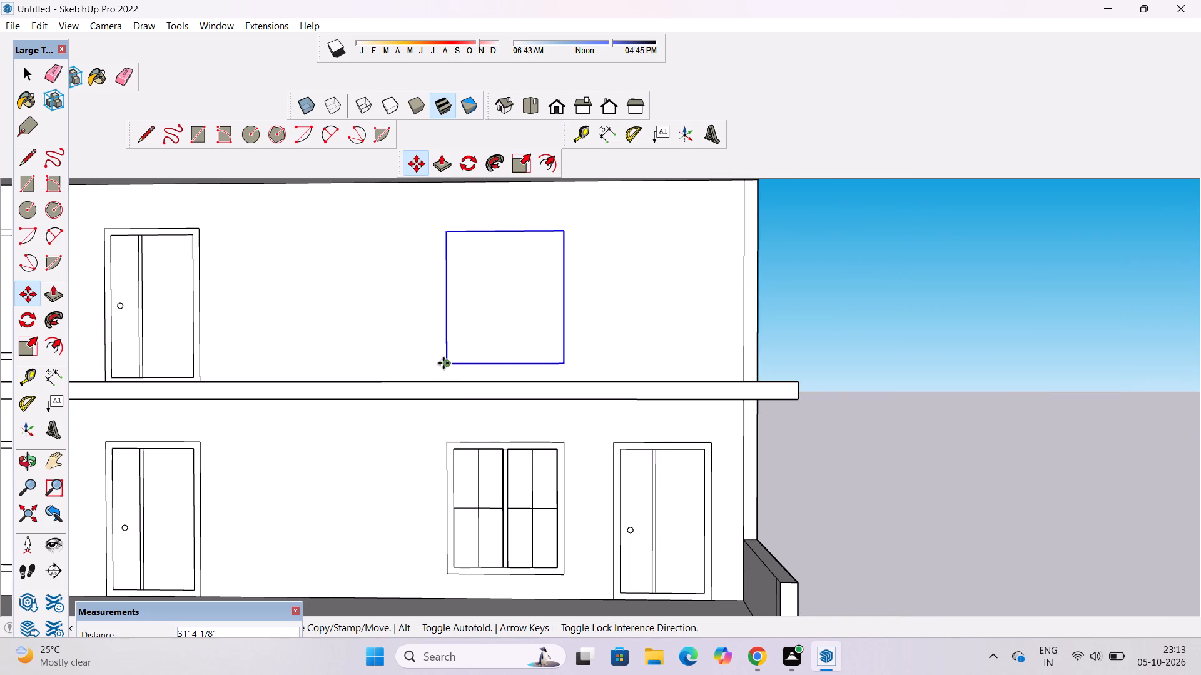
Move the copied window outline up about 8" on the top storey, levelling its top edge with the neighbouring door's top corner.
{"action": "key", "text": "space"}
{"action": "scroll", "coordinate": [657, 413], "scroll_direction": "down", "scroll_amount": 9}
{"action": "scroll", "coordinate": [655, 334], "scroll_direction": "up", "scroll_amount": 5}
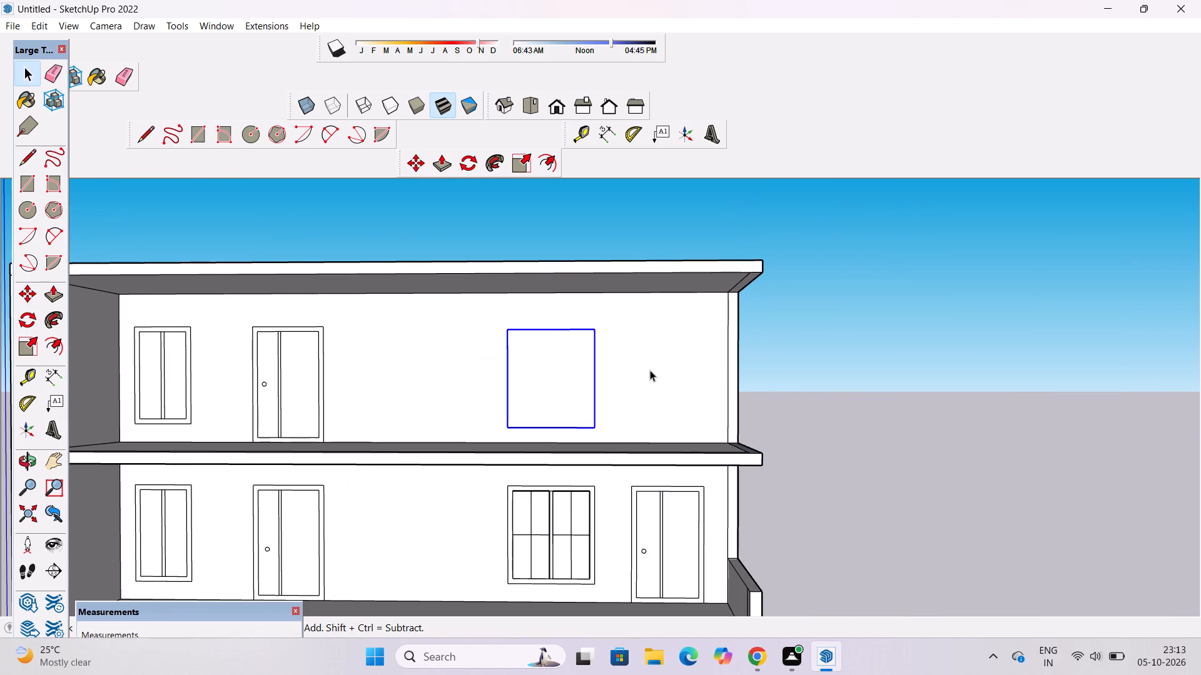
{"action": "key", "text": "m"}
{"action": "scroll", "coordinate": [458, 342], "scroll_direction": "down", "scroll_amount": 4}
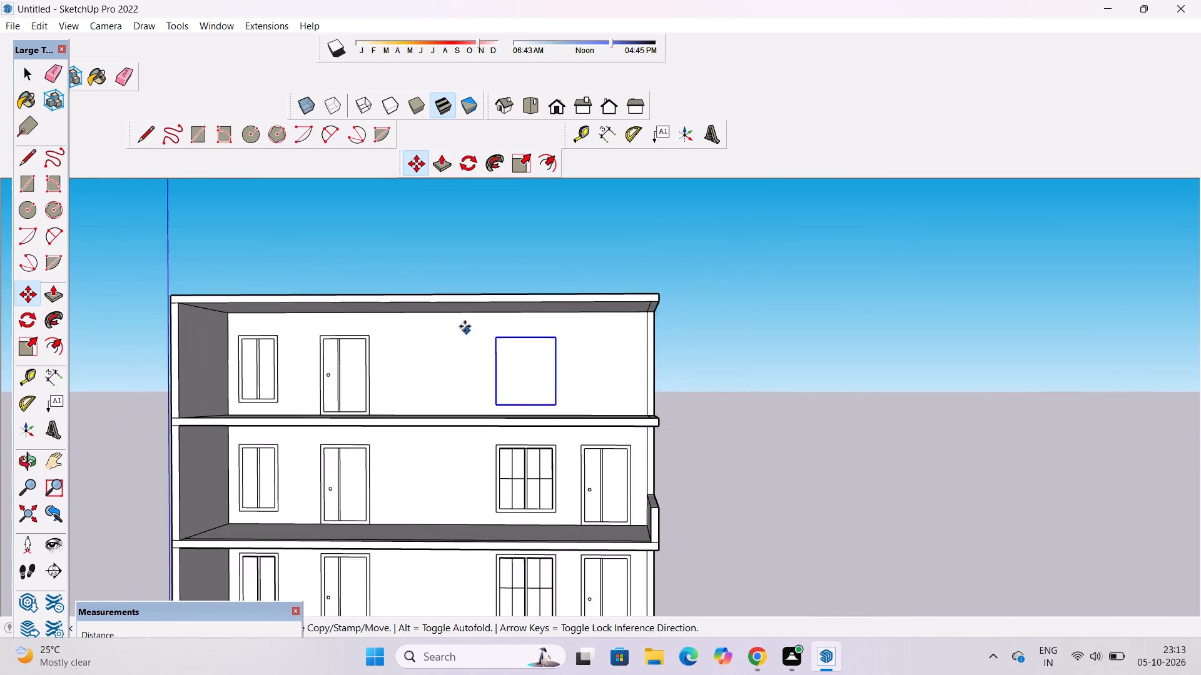
{"action": "scroll", "coordinate": [465, 326], "scroll_direction": "up", "scroll_amount": 8}
{"action": "scroll", "coordinate": [519, 351], "scroll_direction": "down", "scroll_amount": 4}
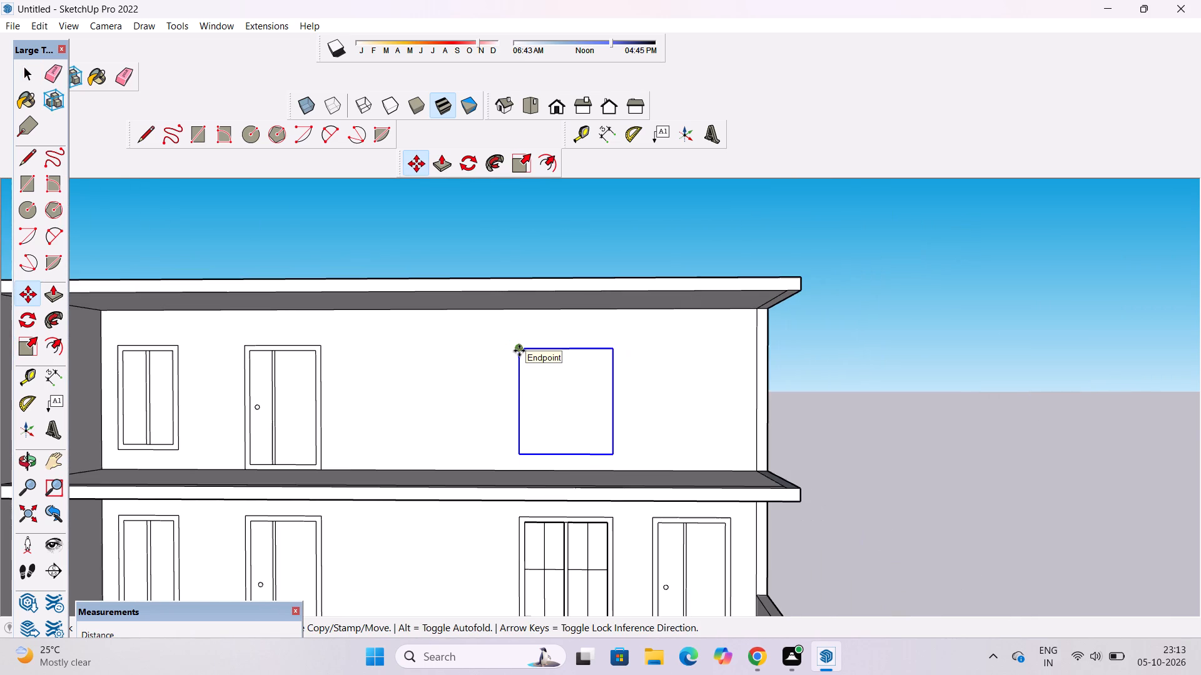
{"action": "left_click", "coordinate": [519, 350]}
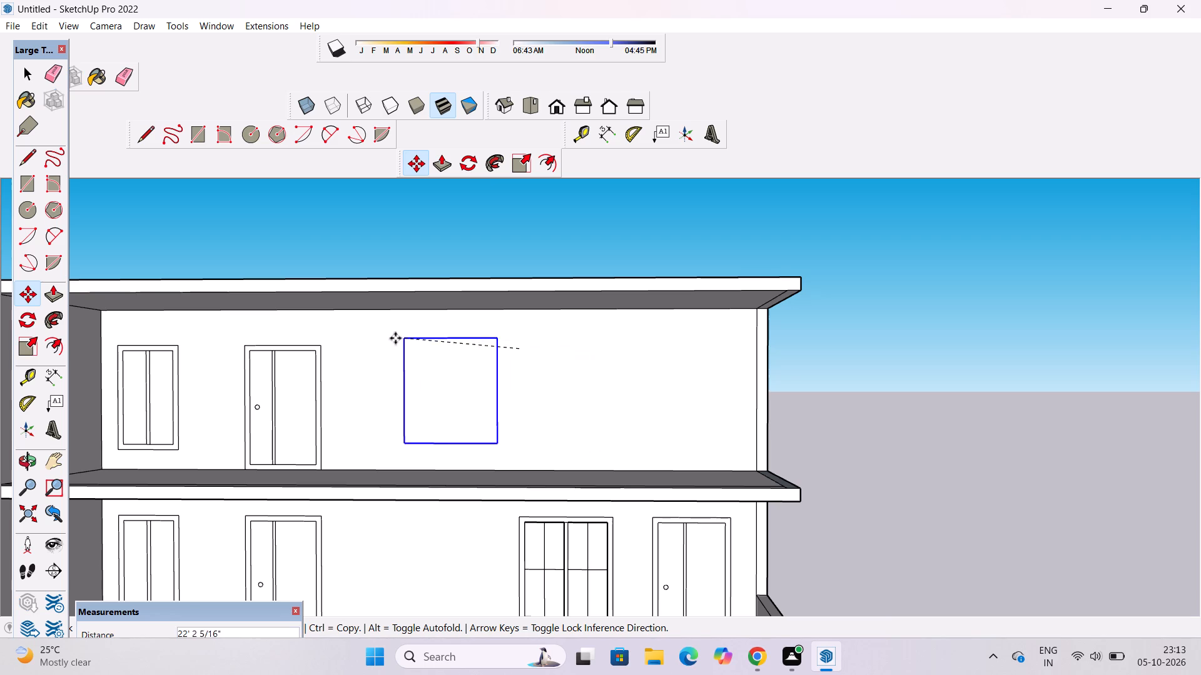
{"action": "scroll", "coordinate": [315, 346], "scroll_direction": "up", "scroll_amount": 8}
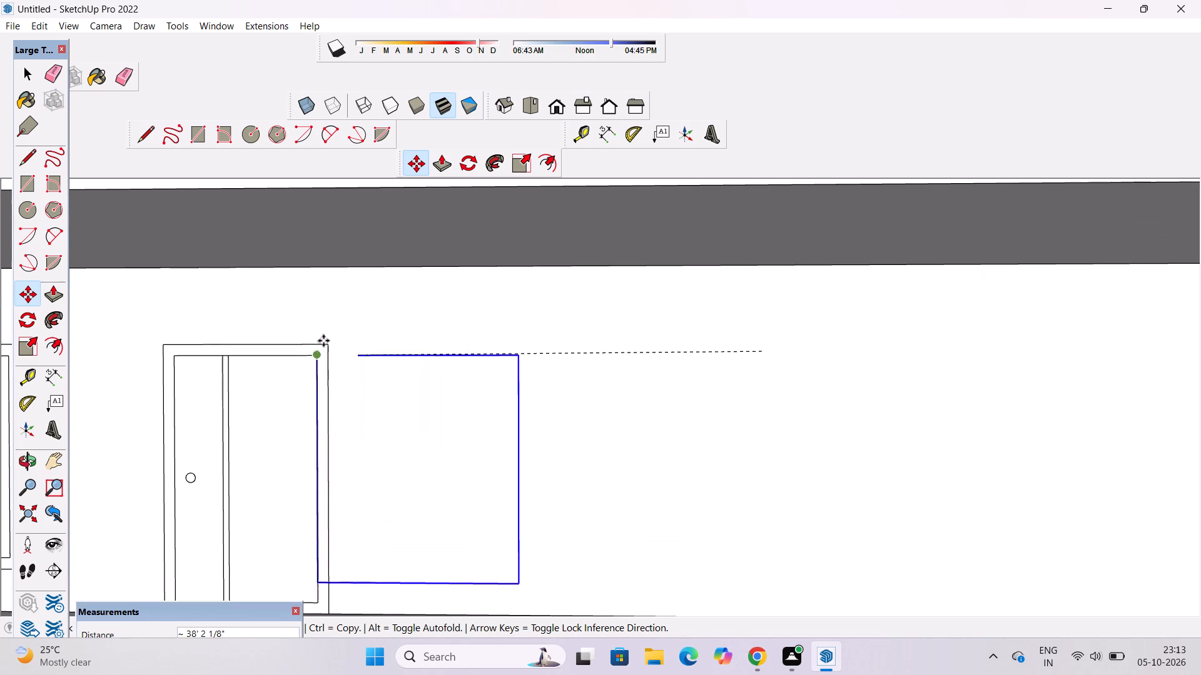
{"action": "scroll", "coordinate": [355, 333], "scroll_direction": "down", "scroll_amount": 4}
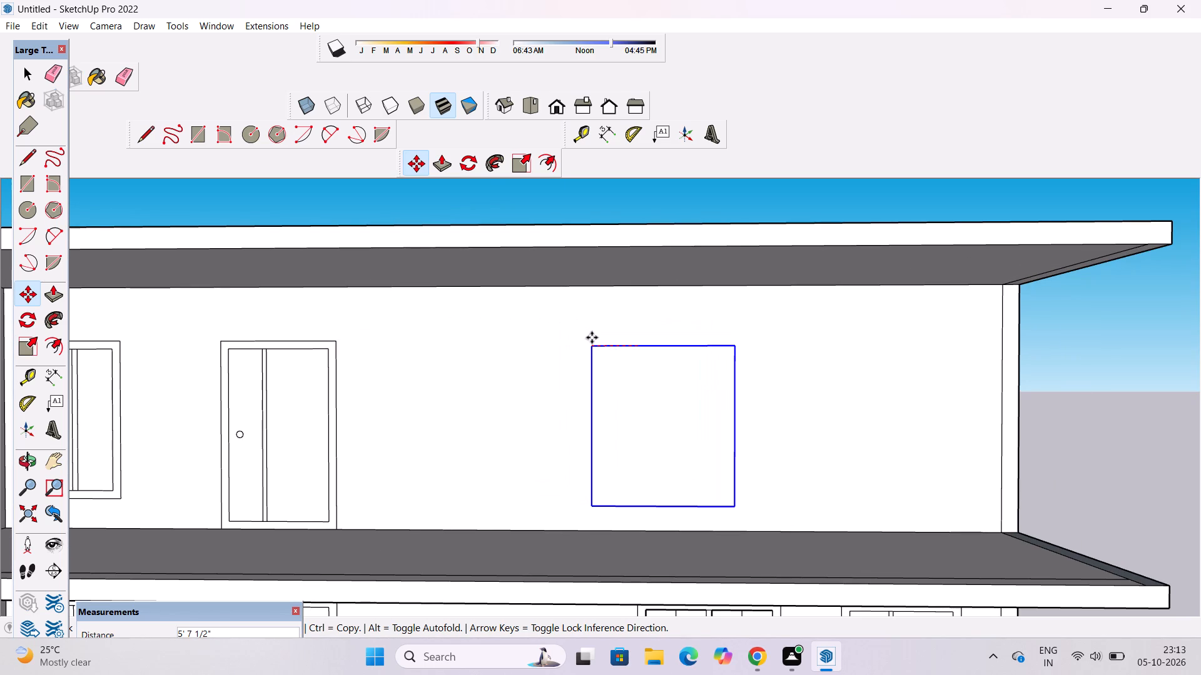
{"action": "scroll", "coordinate": [587, 331], "scroll_direction": "down", "scroll_amount": 4}
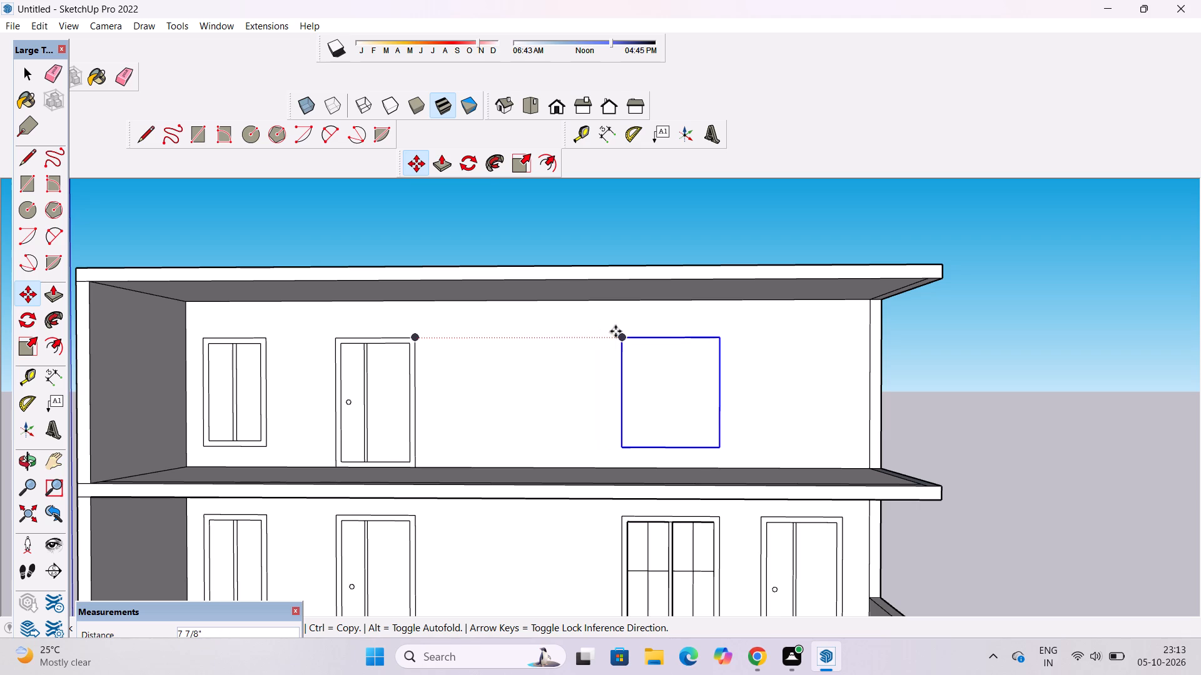
{"action": "left_click", "coordinate": [617, 332]}
{"action": "scroll", "coordinate": [492, 351], "scroll_direction": "down", "scroll_amount": 5}
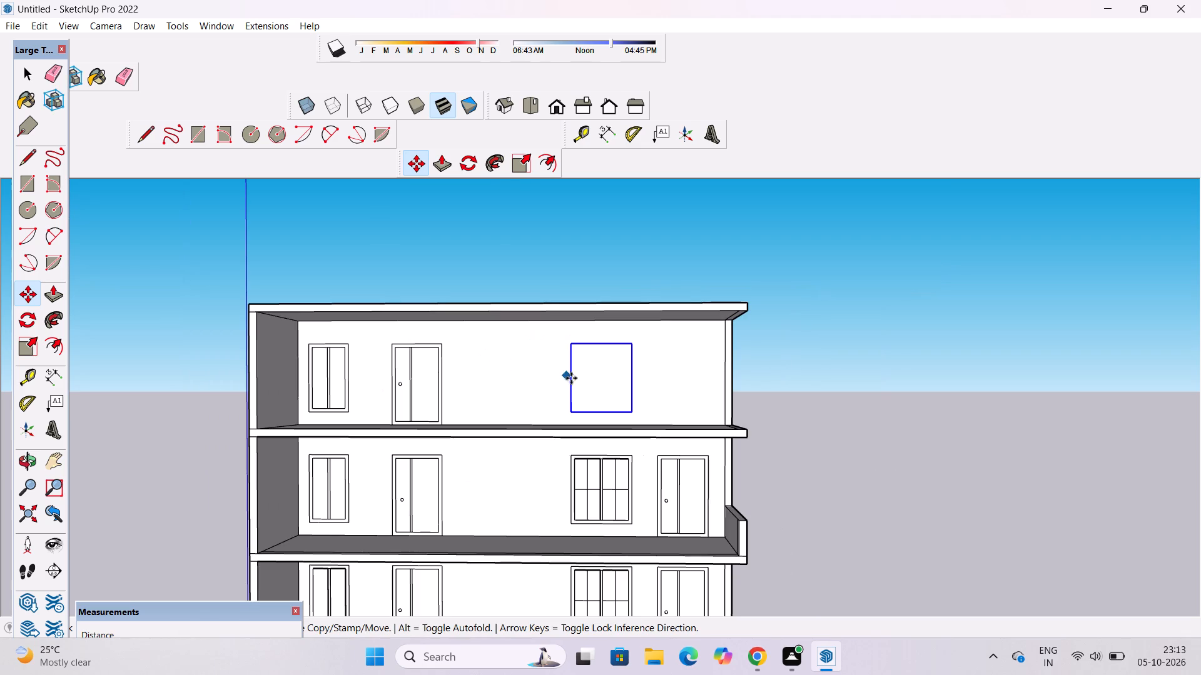
{"action": "key", "text": "space"}
{"action": "scroll", "coordinate": [671, 349], "scroll_direction": "up", "scroll_amount": 3}
{"action": "type", "text": "of"}
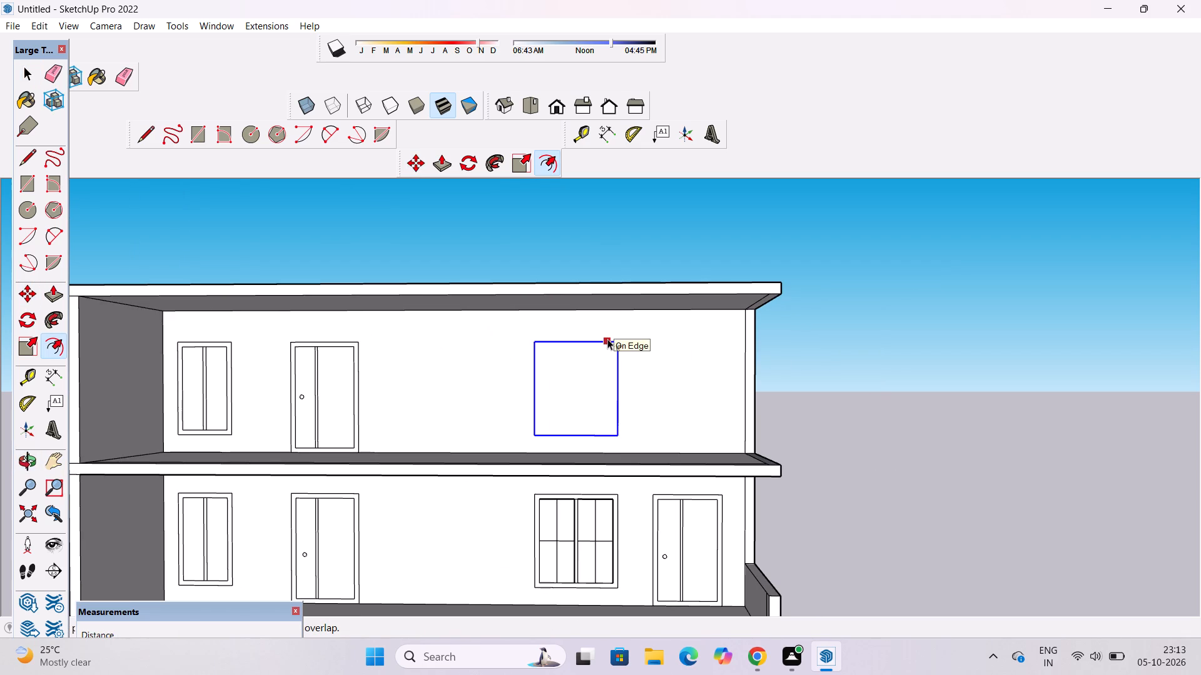
{"action": "key", "text": "space"}
{"action": "left_click", "coordinate": [858, 349]}
{"action": "scroll", "coordinate": [818, 340], "scroll_direction": "down", "scroll_amount": 4}
{"action": "scroll", "coordinate": [711, 469], "scroll_direction": "up", "scroll_amount": 1}
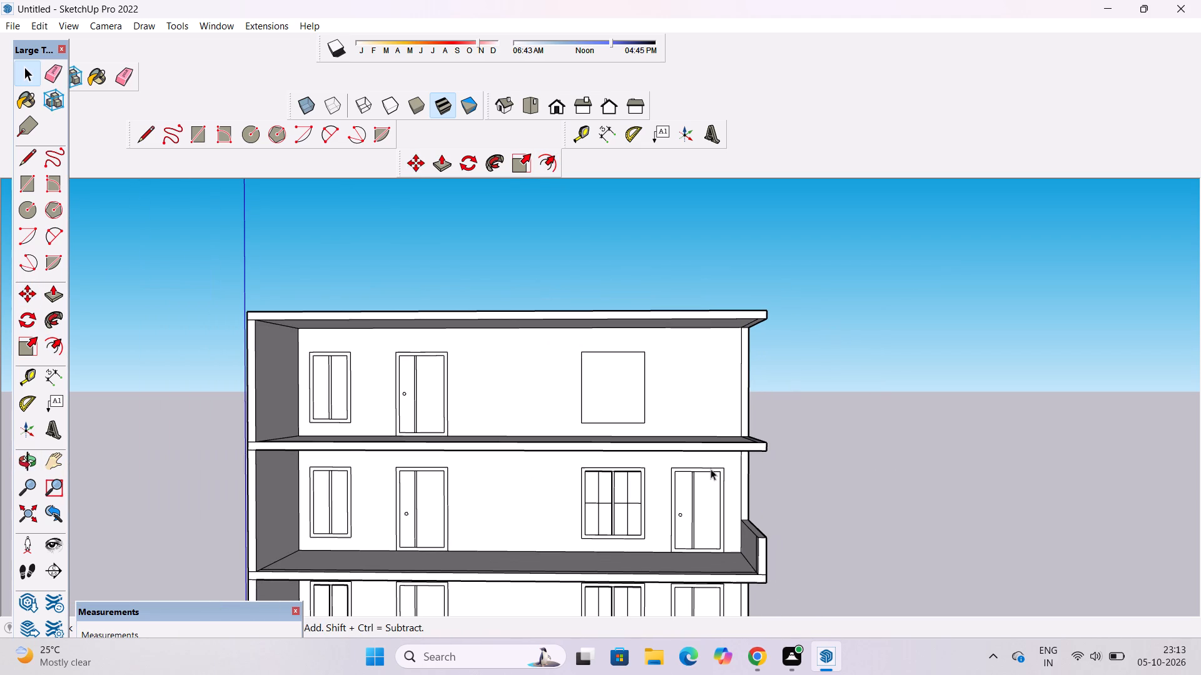
Copy the four outer edges of the door beside the gridded window 32' straight up onto the top-storey wall's base line.
{"action": "key", "text": "o"}
{"action": "scroll", "coordinate": [602, 527], "scroll_direction": "down", "scroll_amount": 2}
{"action": "left_click_drag", "start_coordinate": [540, 536], "coordinate": [489, 540], "text": "shift"}
{"action": "left_click_drag", "start_coordinate": [575, 500], "coordinate": [546, 500], "text": "shift"}
{"action": "scroll", "coordinate": [573, 502], "scroll_direction": "up", "scroll_amount": 3}
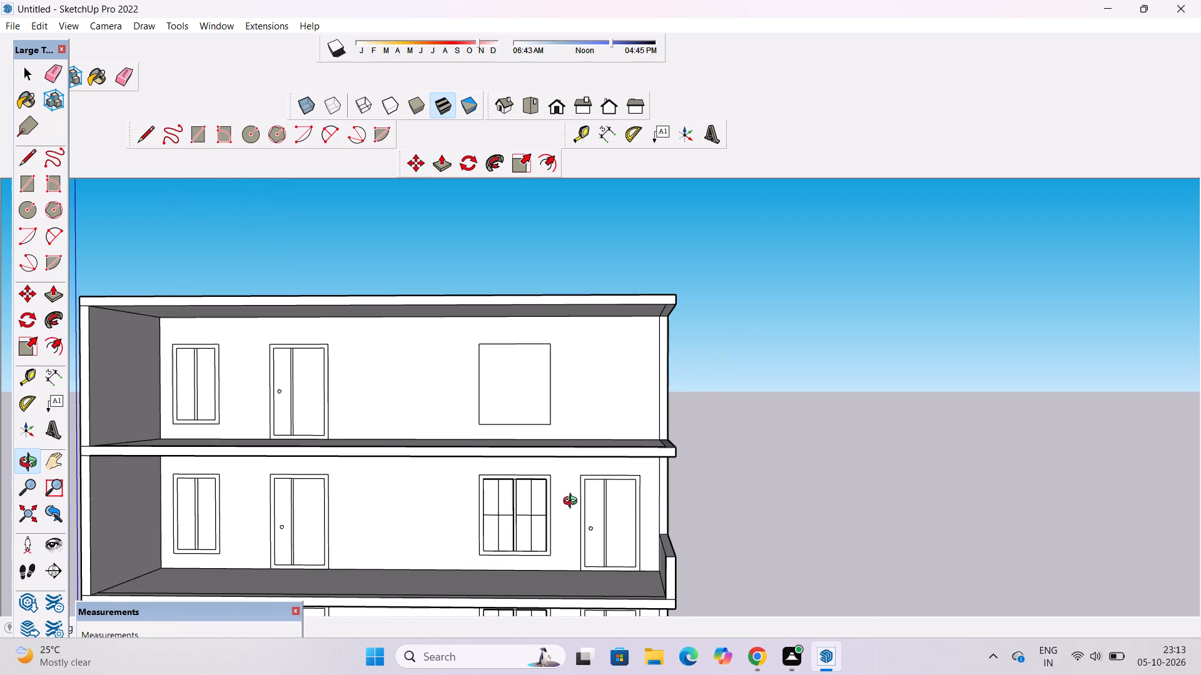
{"action": "left_click_drag", "start_coordinate": [573, 502], "coordinate": [563, 504], "text": "shift"}
{"action": "scroll", "coordinate": [575, 487], "scroll_direction": "up", "scroll_amount": 2}
{"action": "left_click_drag", "start_coordinate": [575, 487], "coordinate": [580, 499], "text": "shift"}
{"action": "scroll", "coordinate": [580, 499], "scroll_direction": "down", "scroll_amount": 2, "text": "shift"}
{"action": "left_click_drag", "start_coordinate": [578, 494], "coordinate": [578, 501], "text": "shift"}
{"action": "scroll", "coordinate": [621, 522], "scroll_direction": "up", "scroll_amount": 3, "text": "shift"}
{"action": "left_click_drag", "start_coordinate": [620, 527], "coordinate": [589, 446], "text": "shift"}
{"action": "left_click_drag", "start_coordinate": [604, 489], "coordinate": [602, 476], "text": "shift"}
{"action": "left_click_drag", "start_coordinate": [603, 475], "coordinate": [614, 487]}
{"action": "key", "text": "space"}
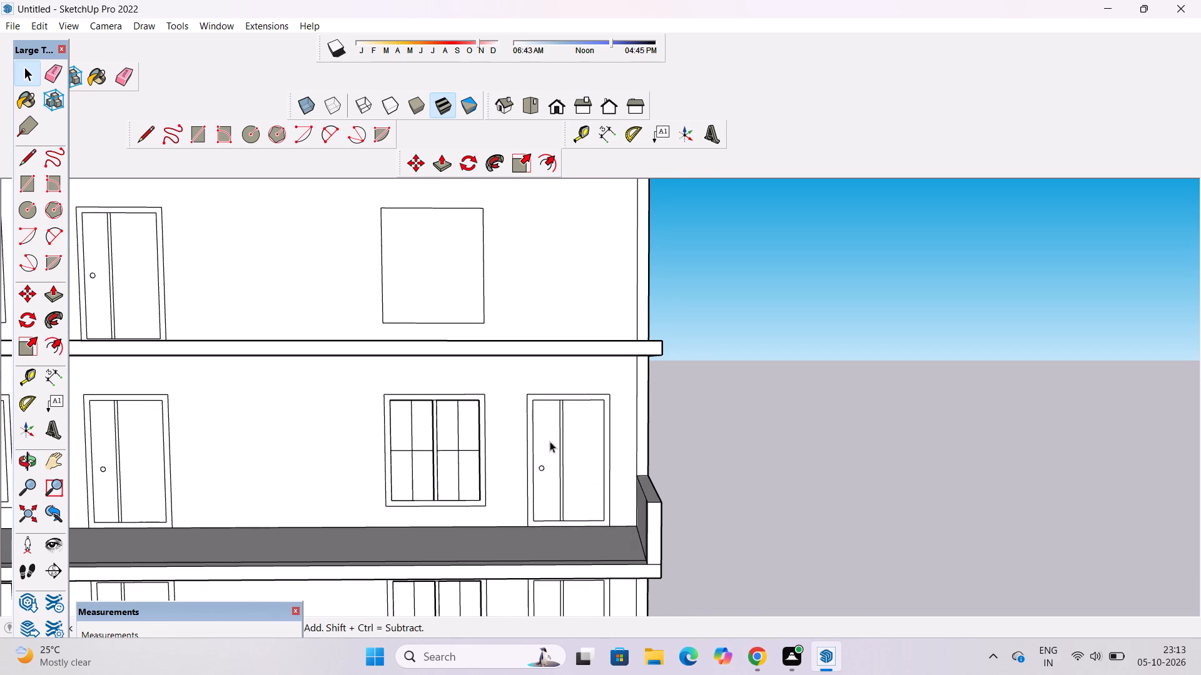
{"action": "scroll", "coordinate": [535, 416], "scroll_direction": "up", "scroll_amount": 9}
{"action": "left_click", "coordinate": [522, 362], "text": "shift"}
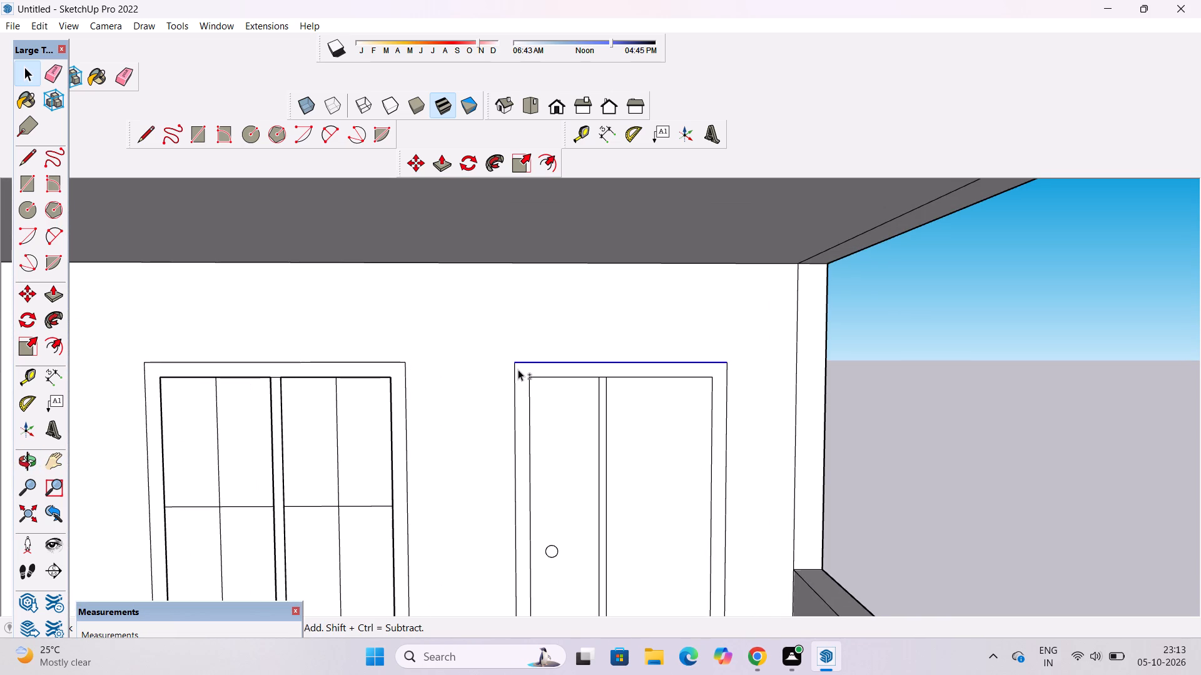
{"action": "left_click", "coordinate": [514, 379], "text": "shift"}
{"action": "scroll", "coordinate": [480, 379], "scroll_direction": "down", "scroll_amount": 5, "text": "shift"}
{"action": "scroll", "coordinate": [626, 405], "scroll_direction": "up", "scroll_amount": 4, "text": "shift"}
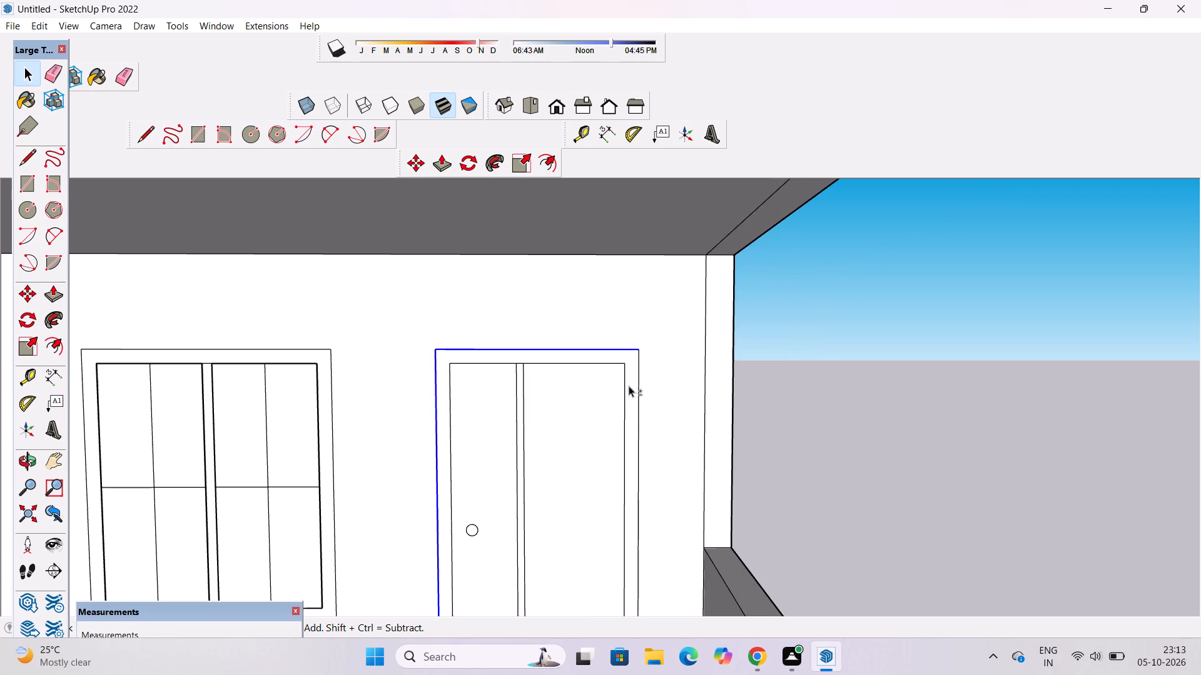
{"action": "left_click", "coordinate": [637, 361], "text": "shift"}
{"action": "scroll", "coordinate": [591, 334], "scroll_direction": "down", "scroll_amount": 5, "text": "shift"}
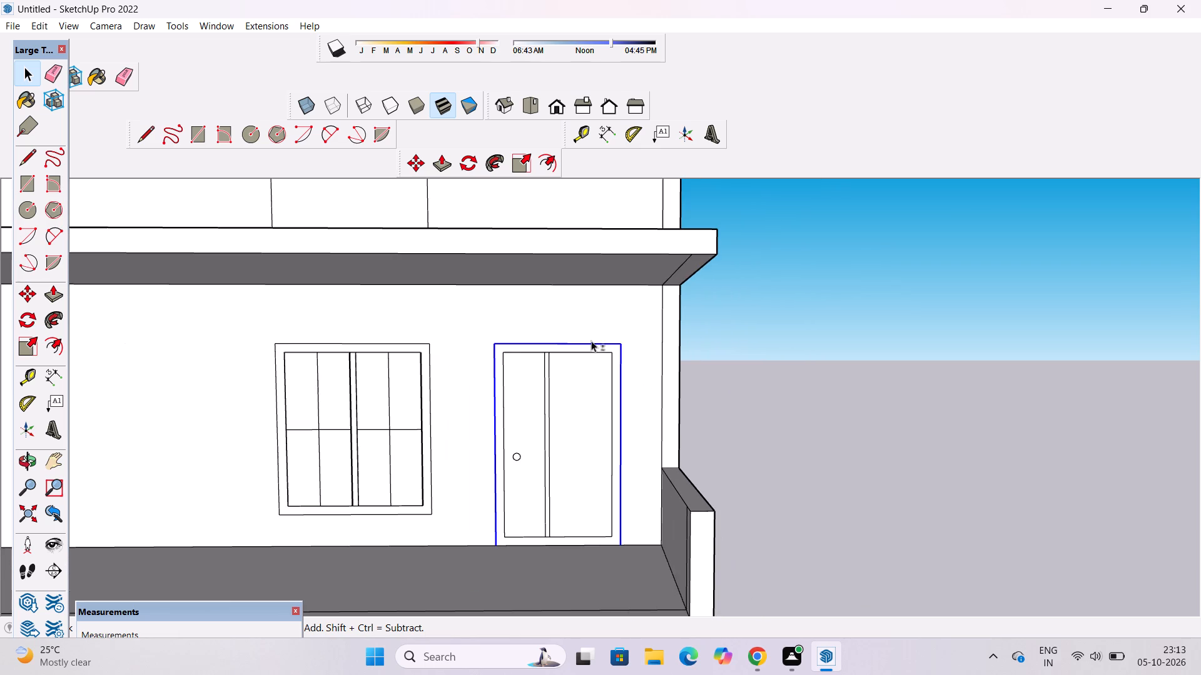
{"action": "scroll", "coordinate": [600, 561], "scroll_direction": "up", "scroll_amount": 11, "text": "shift"}
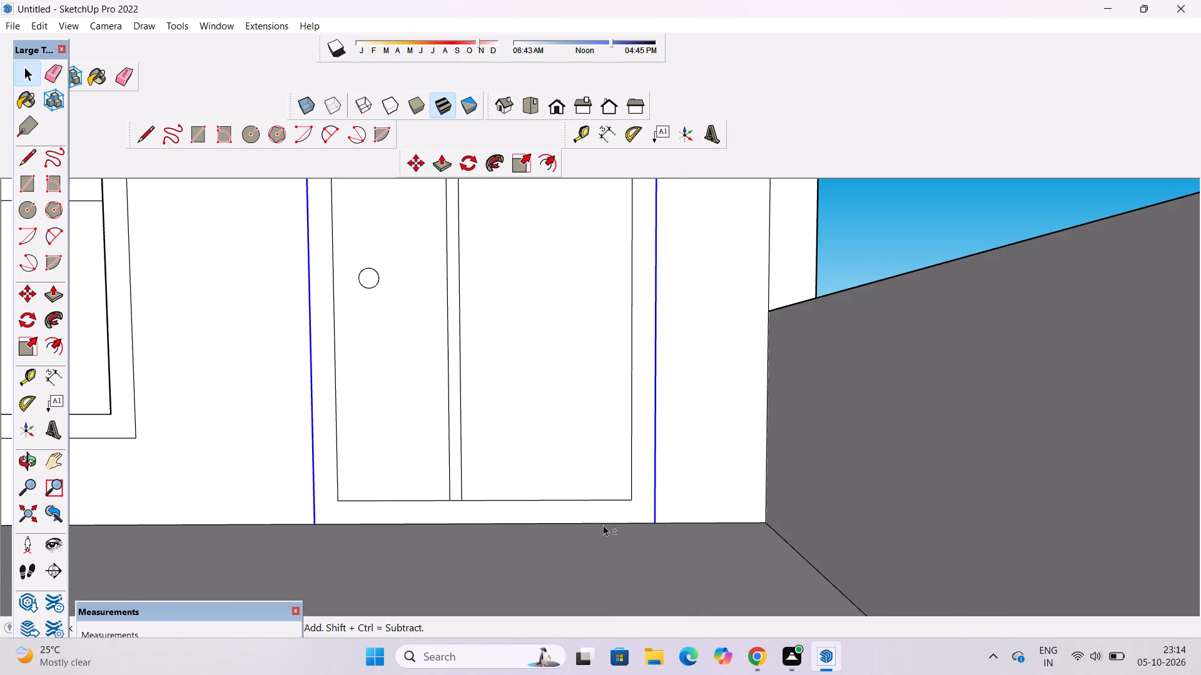
{"action": "left_click", "coordinate": [603, 523], "text": "shift"}
{"action": "scroll", "coordinate": [634, 547], "scroll_direction": "down", "scroll_amount": 12, "text": "shift"}
{"action": "scroll", "coordinate": [560, 518], "scroll_direction": "down", "scroll_amount": 4, "text": "shift"}
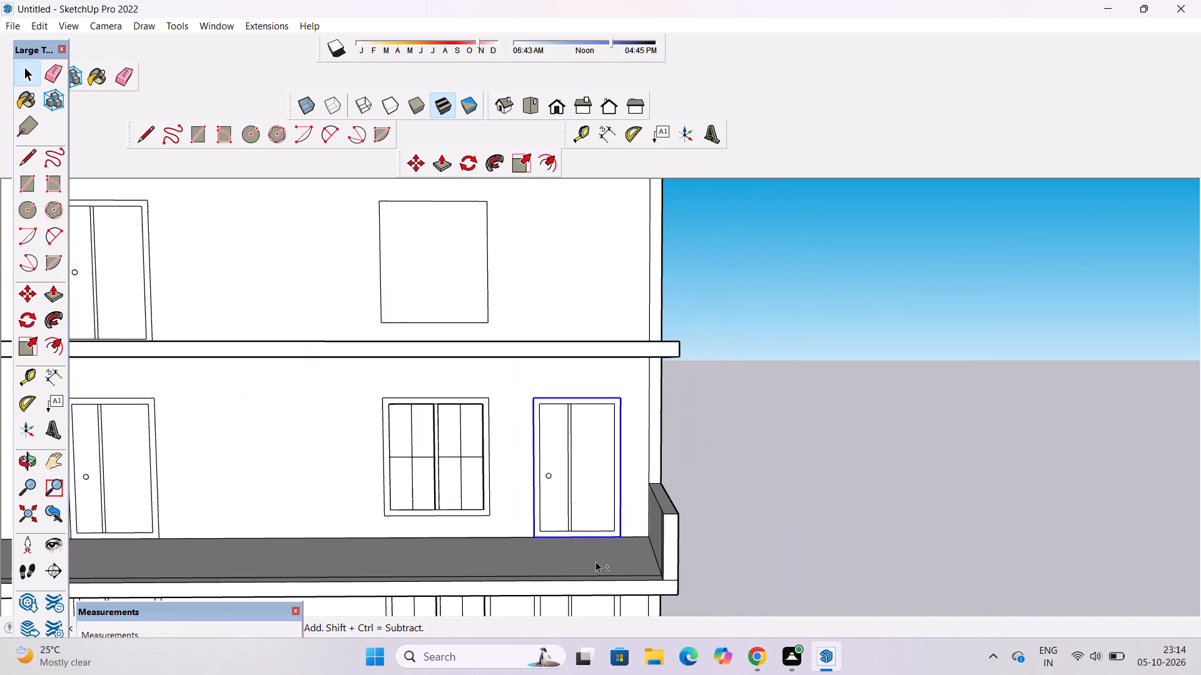
{"action": "scroll", "coordinate": [453, 474], "scroll_direction": "up", "scroll_amount": 3, "text": "shift"}
{"action": "scroll", "coordinate": [507, 504], "scroll_direction": "up", "scroll_amount": 4, "text": "shift"}
{"action": "key", "text": "m"}
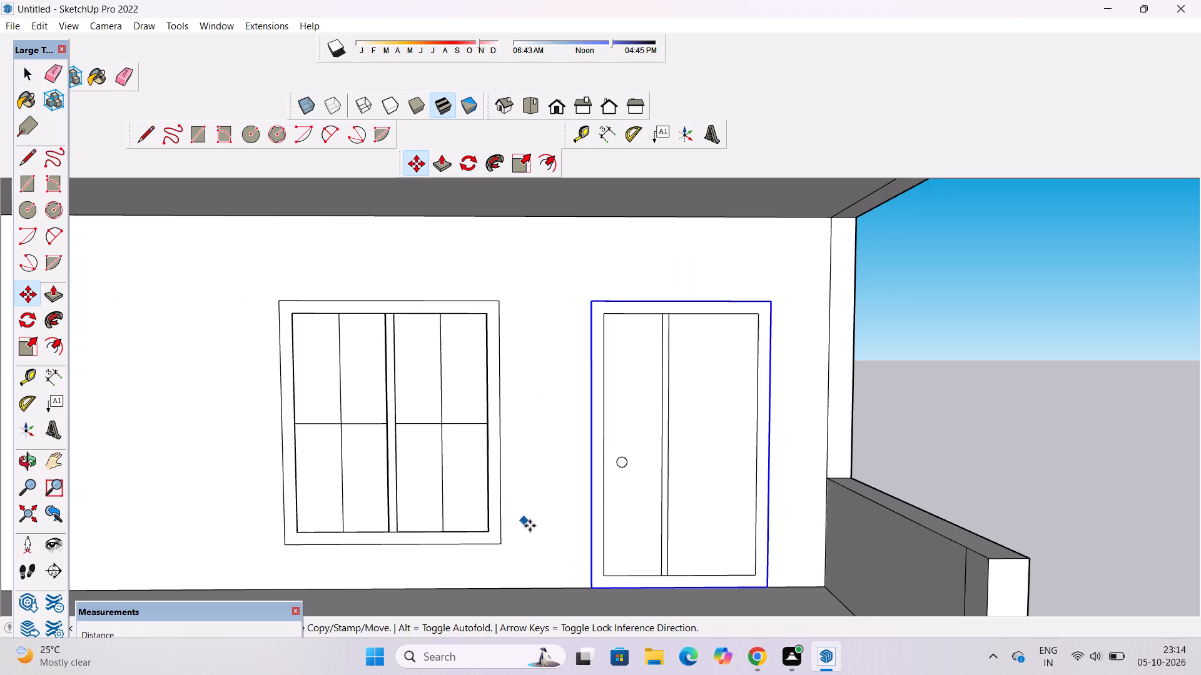
{"action": "scroll", "coordinate": [574, 575], "scroll_direction": "down", "scroll_amount": 3}
{"action": "left_click", "coordinate": [586, 586]}
{"action": "scroll", "coordinate": [580, 572], "scroll_direction": "down", "scroll_amount": 3}
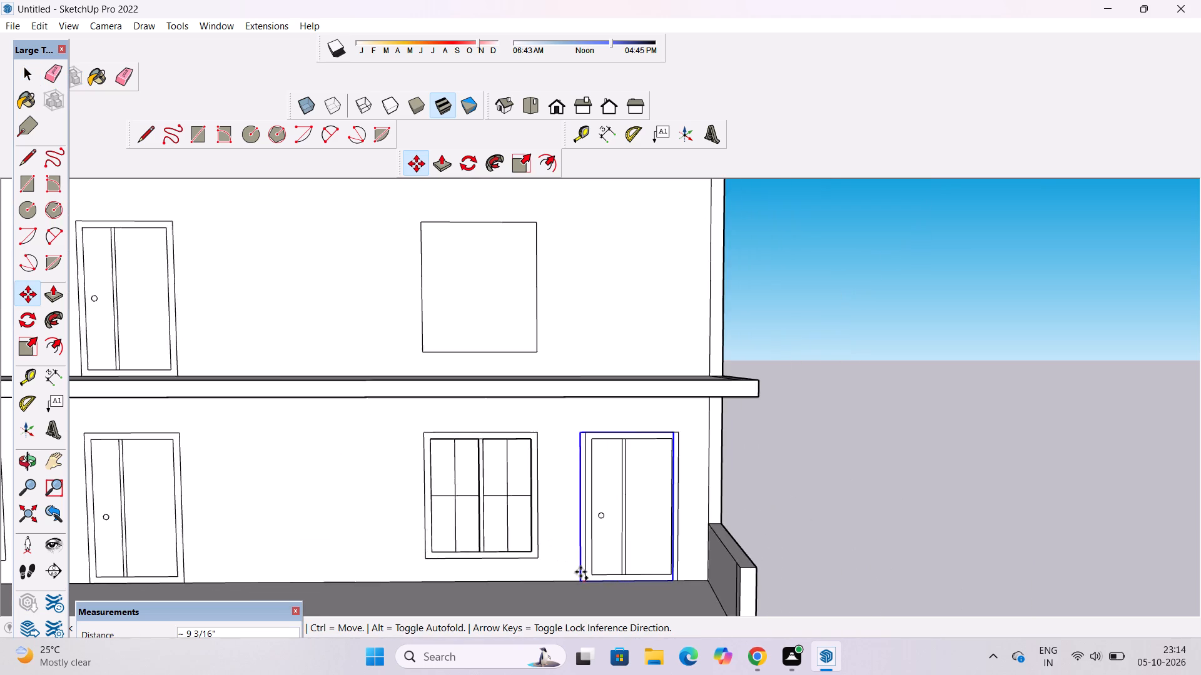
{"action": "scroll", "coordinate": [580, 572], "scroll_direction": "down", "scroll_amount": 6}
{"action": "scroll", "coordinate": [577, 436], "scroll_direction": "up", "scroll_amount": 3}
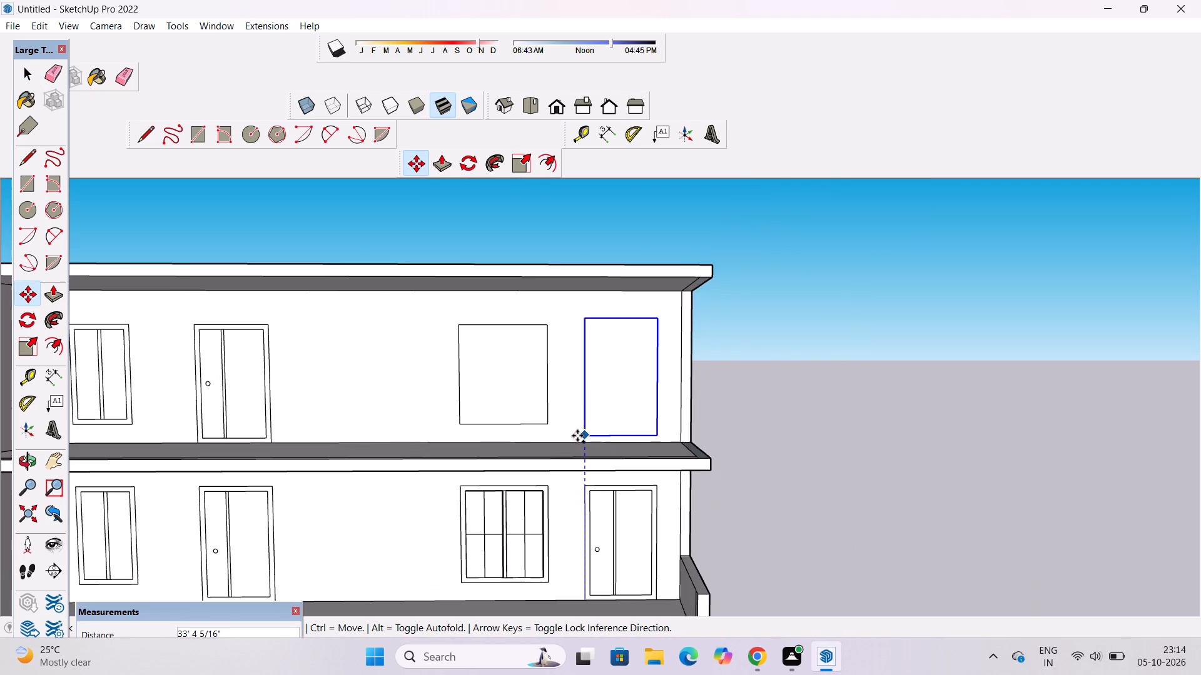
{"action": "scroll", "coordinate": [580, 445], "scroll_direction": "up", "scroll_amount": 3}
{"action": "left_click", "coordinate": [580, 445]}
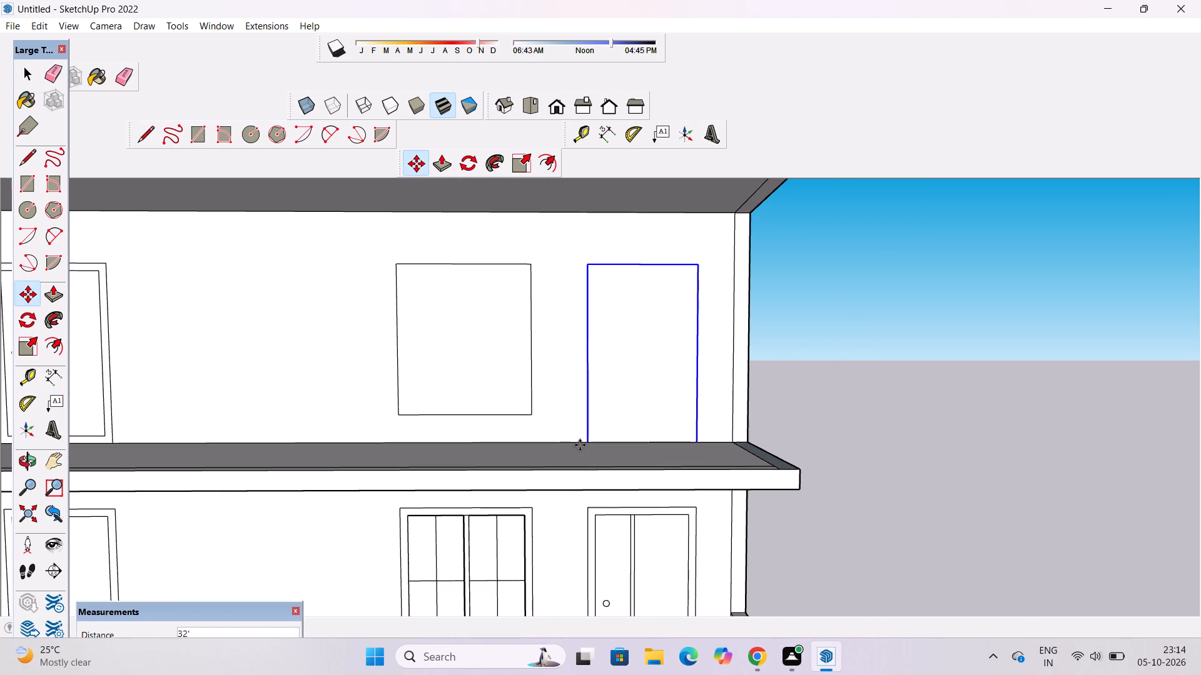
{"action": "key", "text": "space"}
{"action": "scroll", "coordinate": [503, 481], "scroll_direction": "down", "scroll_amount": 4}
{"action": "left_click", "coordinate": [851, 393]}
Offset the new top-storey door outline 1' inward to form its frame.
{"action": "key", "text": "o"}
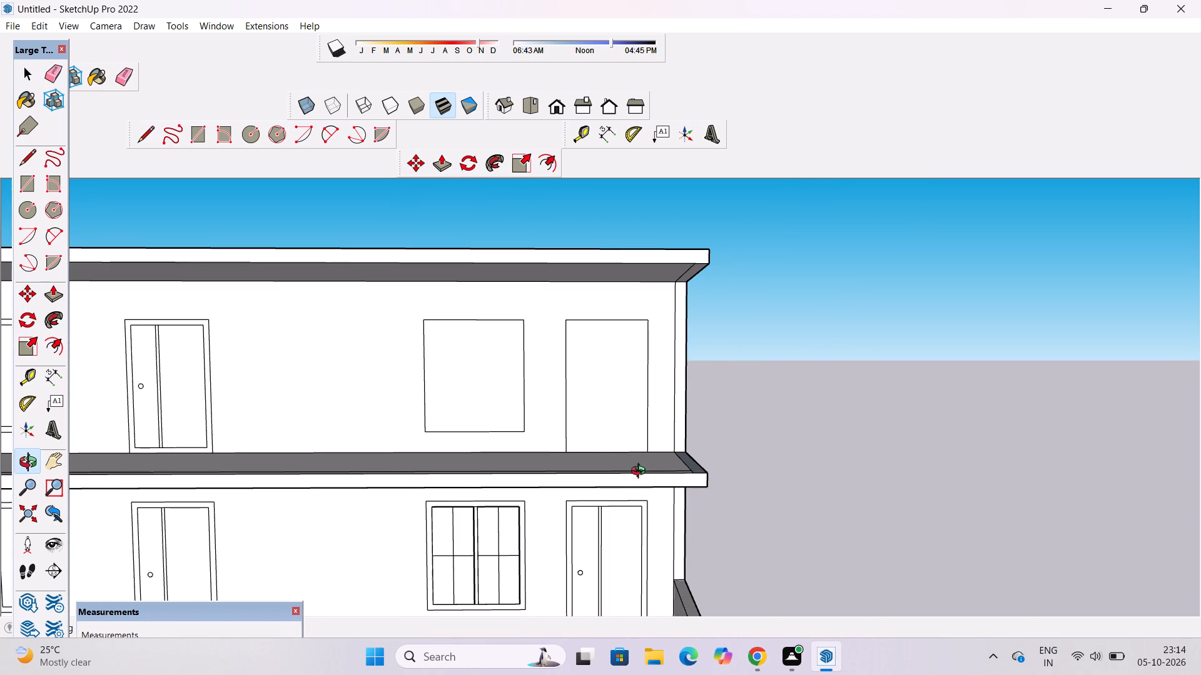
{"action": "scroll", "coordinate": [588, 456], "scroll_direction": "down", "scroll_amount": 4}
{"action": "left_click_drag", "start_coordinate": [585, 454], "coordinate": [599, 521], "text": "shift"}
{"action": "scroll", "coordinate": [590, 471], "scroll_direction": "up", "scroll_amount": 3}
{"action": "left_click_drag", "start_coordinate": [585, 471], "coordinate": [549, 472], "text": "shift"}
{"action": "left_click_drag", "start_coordinate": [549, 475], "coordinate": [537, 443]}
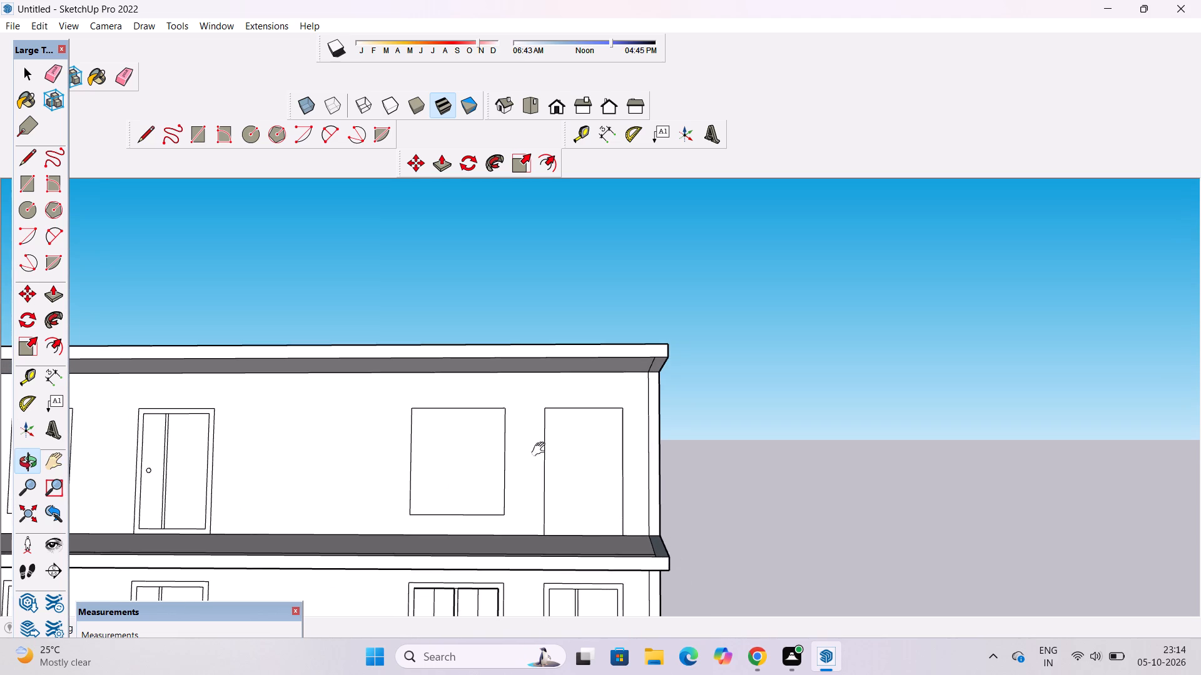
{"action": "left_click_drag", "start_coordinate": [560, 462], "coordinate": [567, 469]}
{"action": "left_click_drag", "start_coordinate": [582, 485], "coordinate": [562, 436], "text": "shift"}
{"action": "left_click_drag", "start_coordinate": [567, 444], "coordinate": [572, 452]}
{"action": "key", "text": "space"}
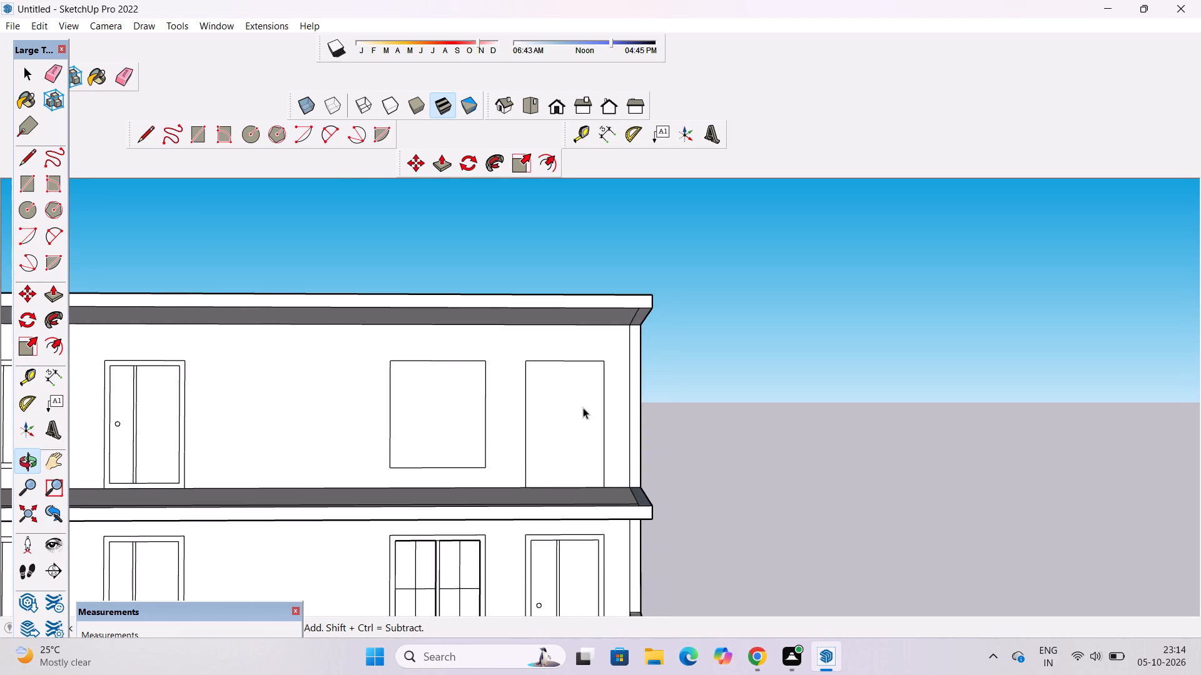
{"action": "type", "text": "of"}
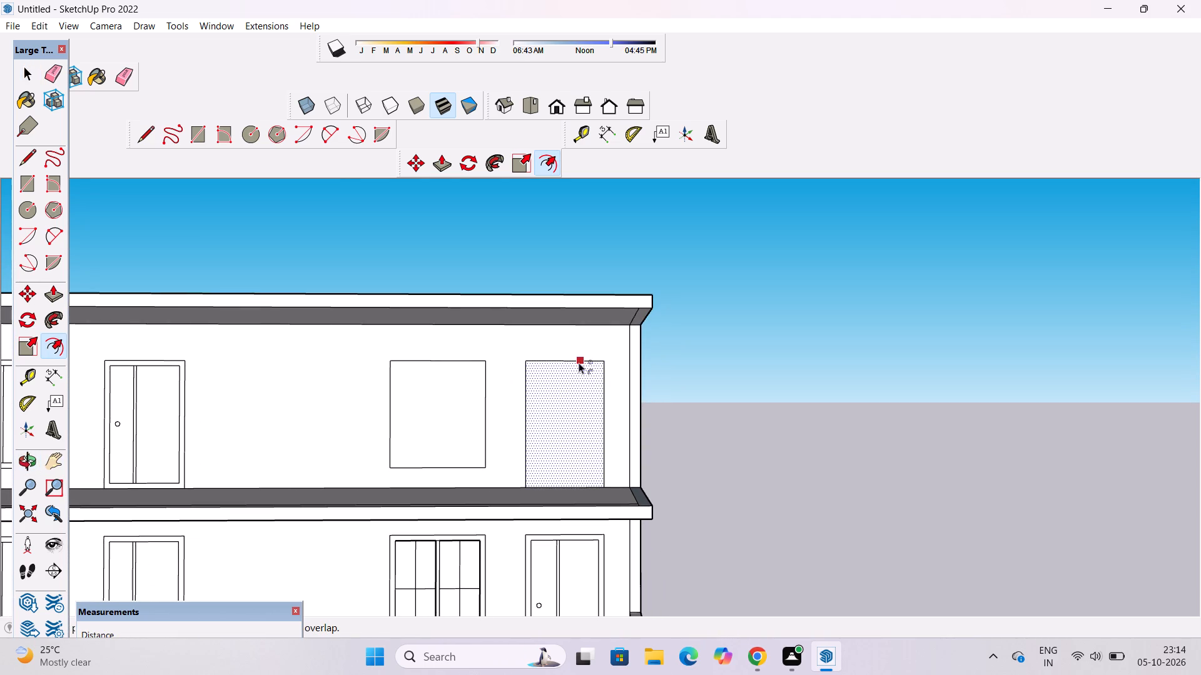
{"action": "left_click", "coordinate": [579, 362]}
{"action": "left_click", "coordinate": [579, 367]}
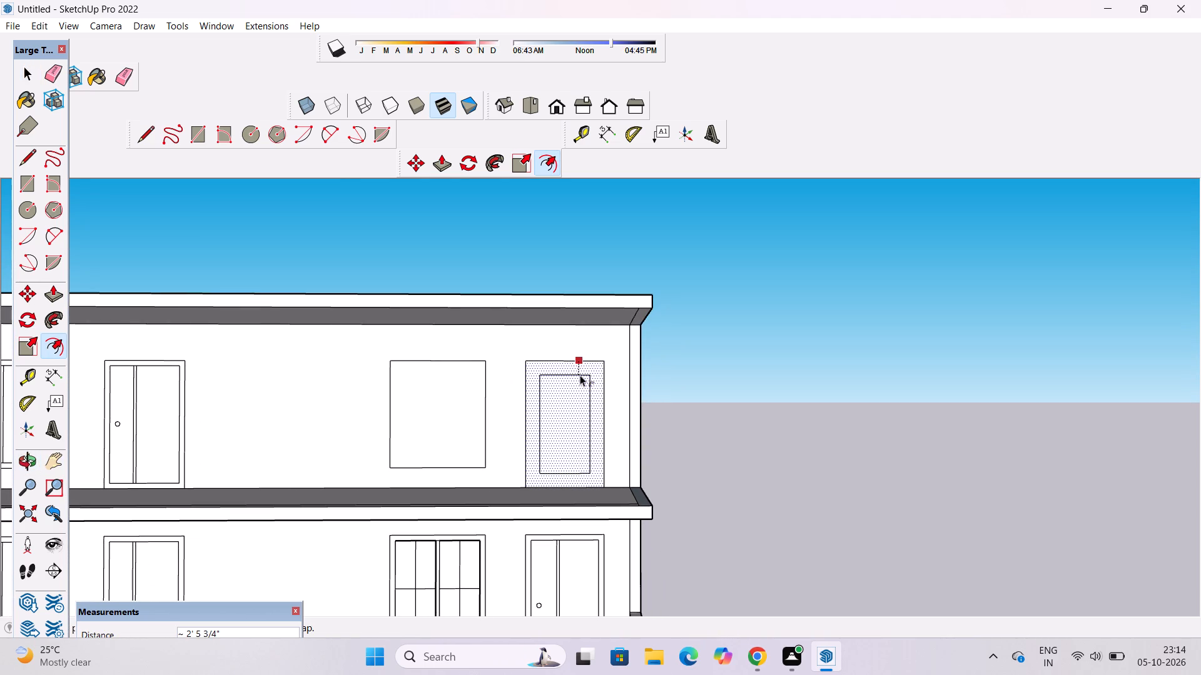
{"action": "type", "text": "1'"}
{"action": "key", "text": "Return"}
{"action": "scroll", "coordinate": [603, 409], "scroll_direction": "down", "scroll_amount": 3}
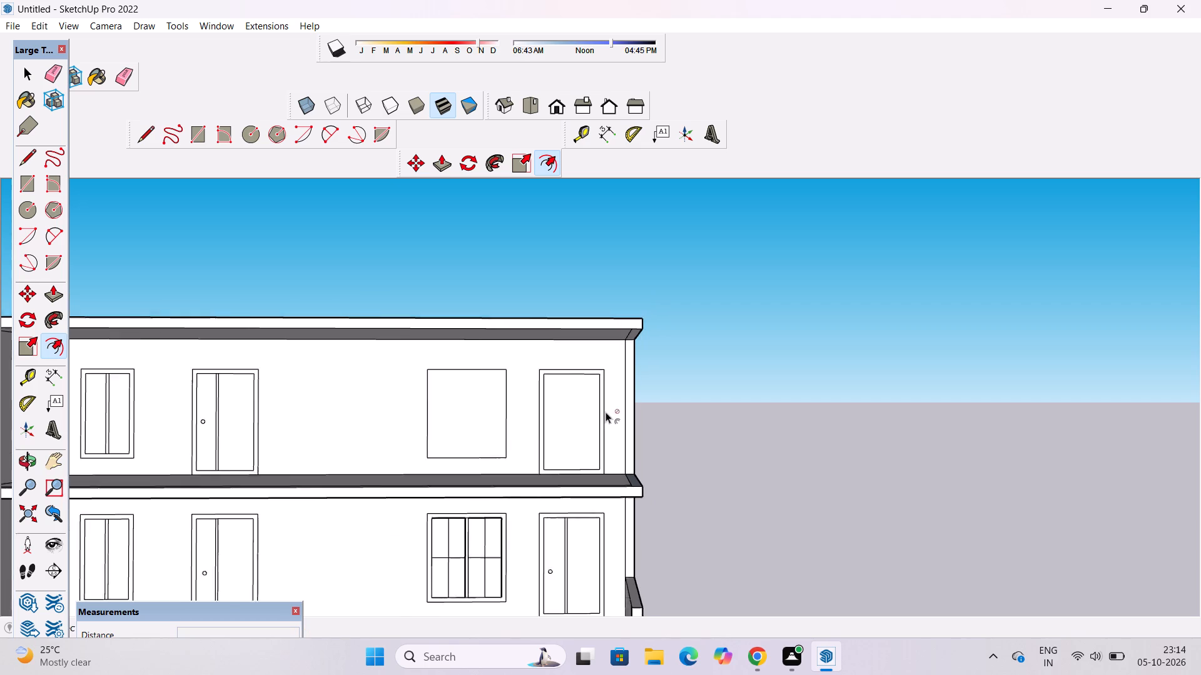
Offset the blank top-storey window outline 1' inward to form its frame.
{"action": "scroll", "coordinate": [441, 407], "scroll_direction": "up", "scroll_amount": 3}
{"action": "left_click", "coordinate": [497, 367]}
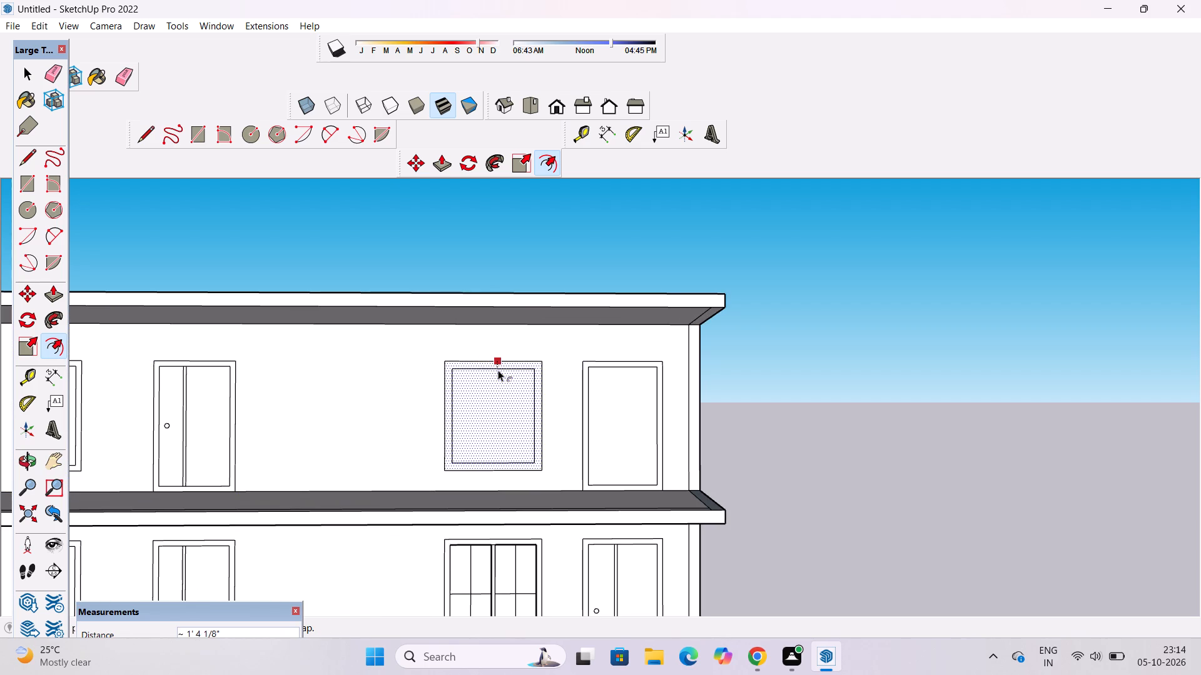
{"action": "type", "text": "1'"}
{"action": "key", "text": "Return"}
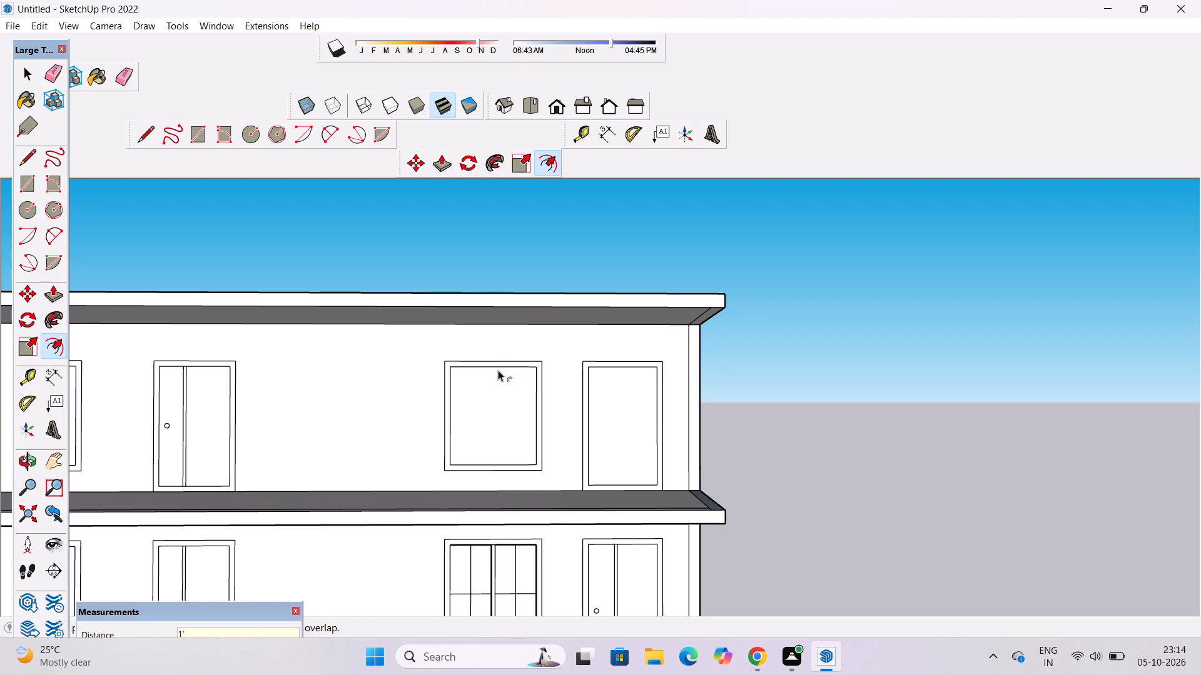
Place a vertical guide through the midpoint of the top-storey window's inner bottom edge, parallel to its inner side edge.
{"action": "scroll", "coordinate": [495, 384], "scroll_direction": "down", "scroll_amount": 3}
{"action": "key", "text": "t"}
{"action": "scroll", "coordinate": [413, 416], "scroll_direction": "down", "scroll_amount": 1}
{"action": "scroll", "coordinate": [484, 438], "scroll_direction": "up", "scroll_amount": 3}
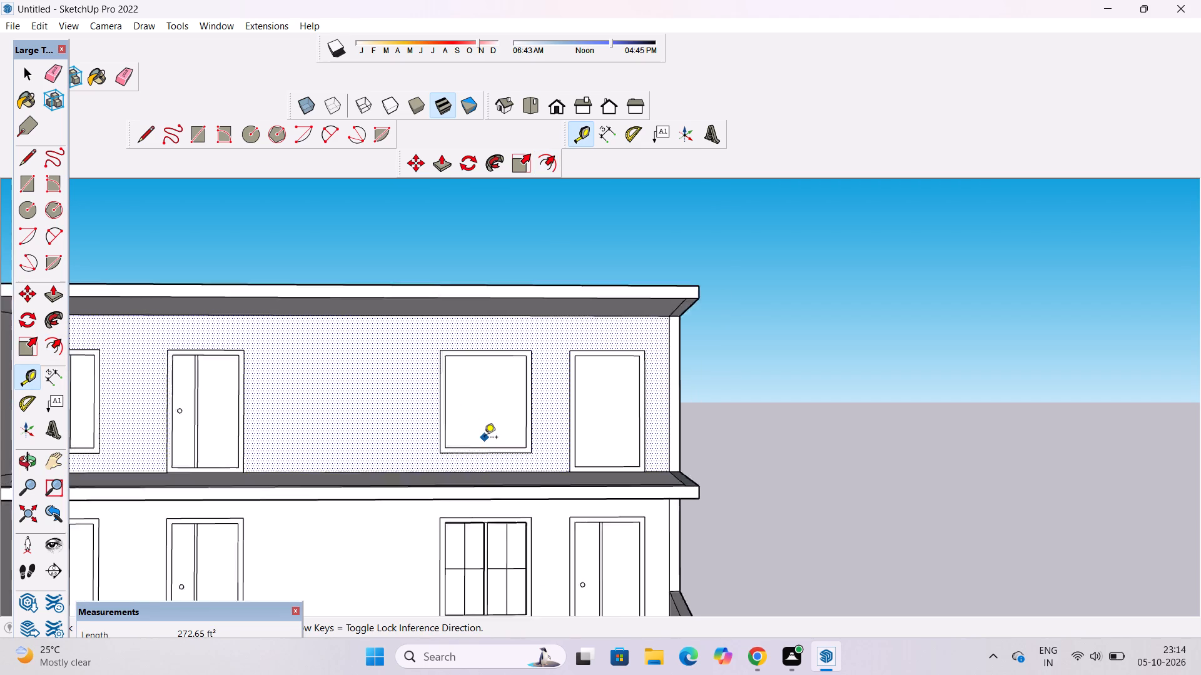
{"action": "scroll", "coordinate": [484, 438], "scroll_direction": "up", "scroll_amount": 1}
{"action": "scroll", "coordinate": [434, 387], "scroll_direction": "down", "scroll_amount": 1}
{"action": "scroll", "coordinate": [441, 405], "scroll_direction": "up", "scroll_amount": 3}
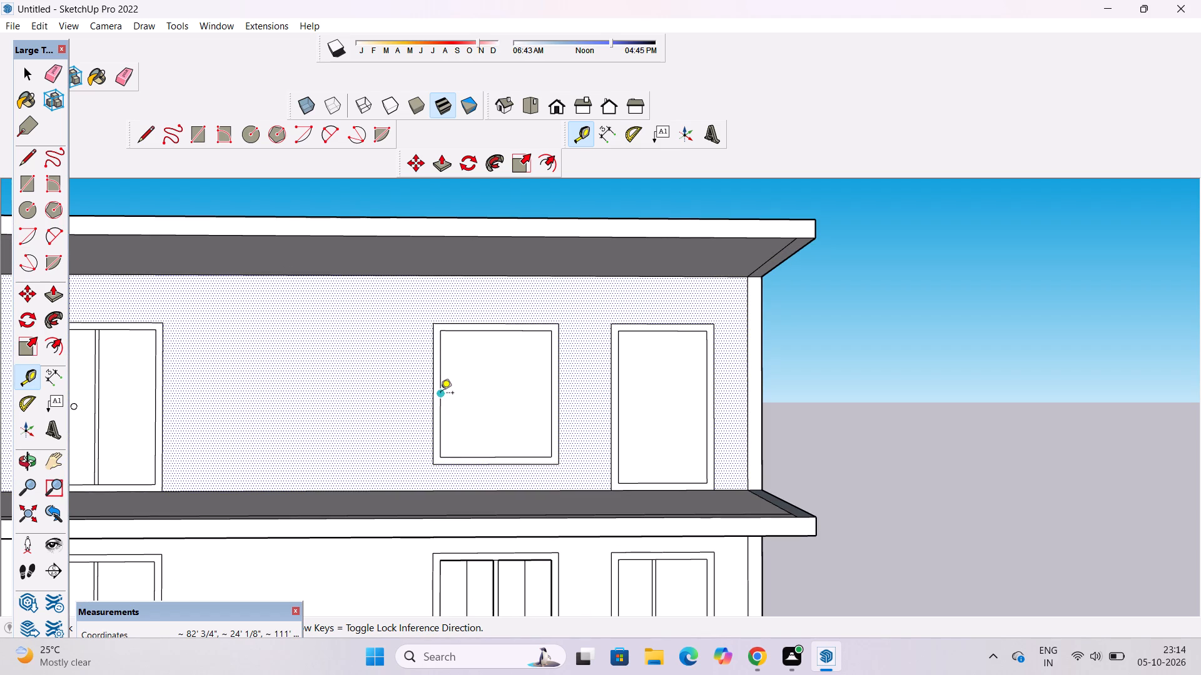
{"action": "left_click", "coordinate": [440, 394]}
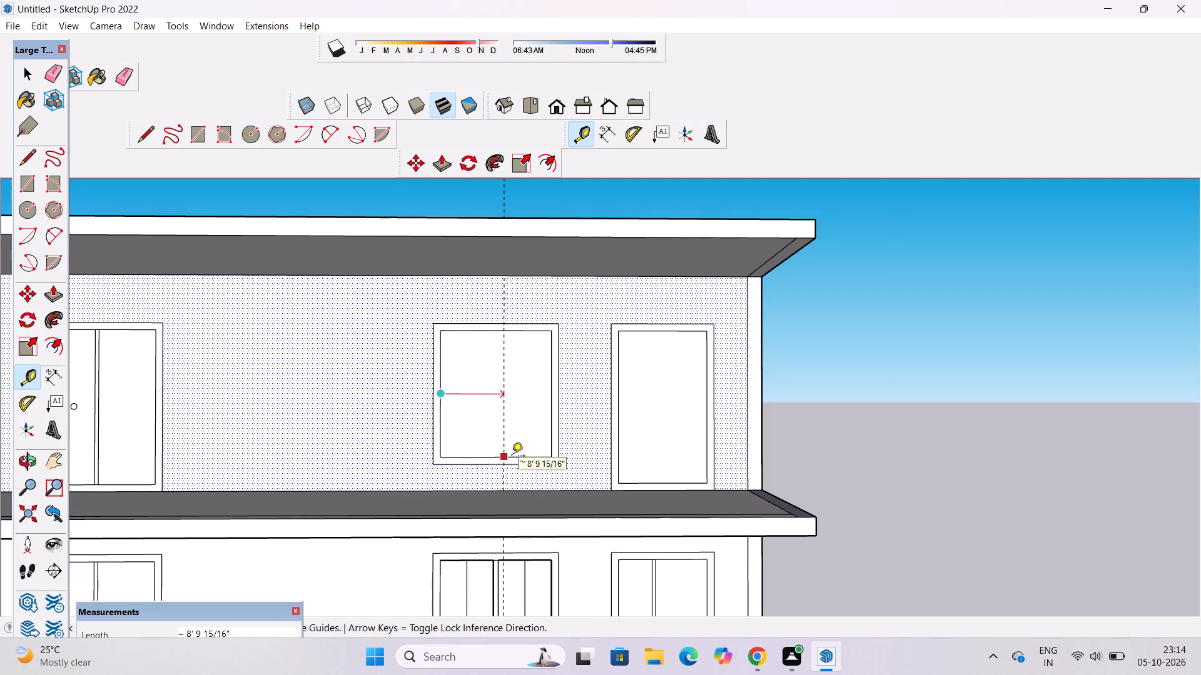
{"action": "scroll", "coordinate": [512, 457], "scroll_direction": "up", "scroll_amount": 8}
{"action": "left_click", "coordinate": [485, 458]}
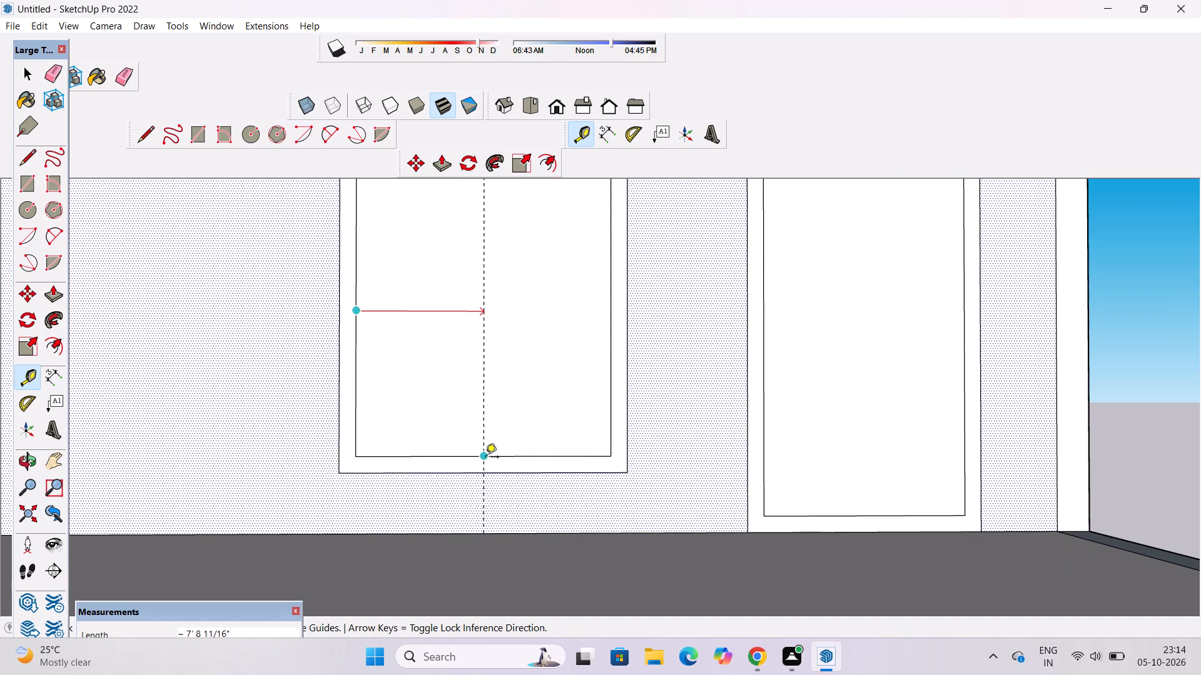
Place a second vertical guide 4" from the window's centre guide, on the side towards the new door.
{"action": "left_click", "coordinate": [484, 373]}
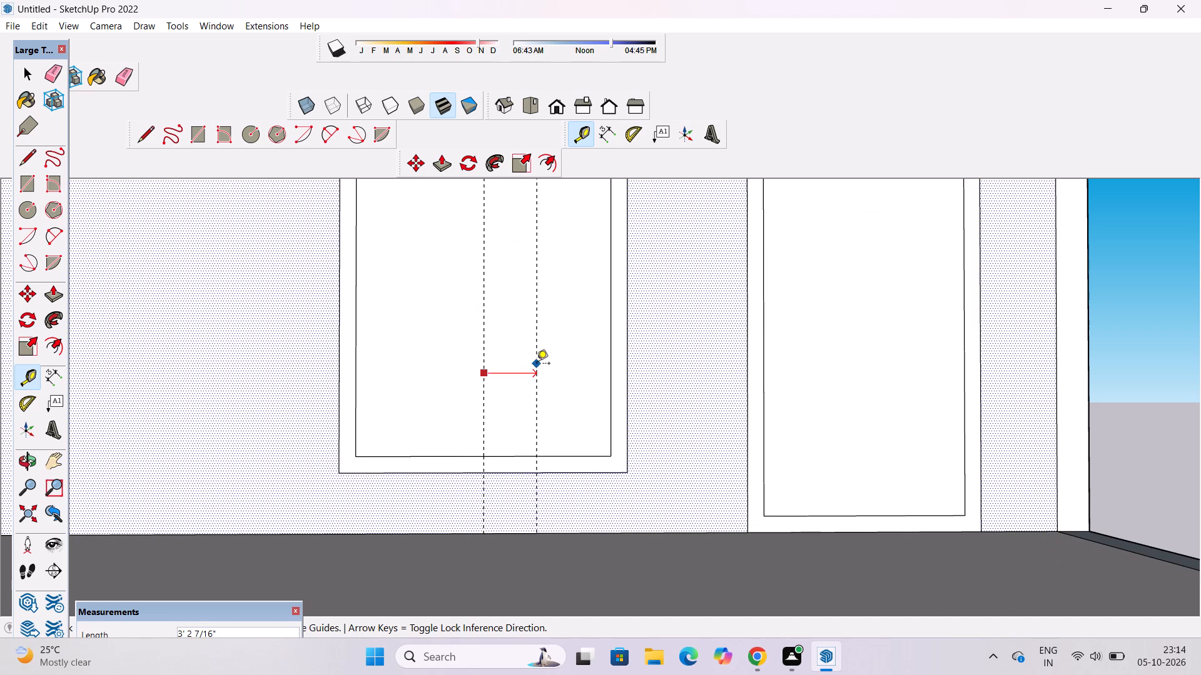
{"action": "type", "text": "4\""}
{"action": "key", "text": "Return"}
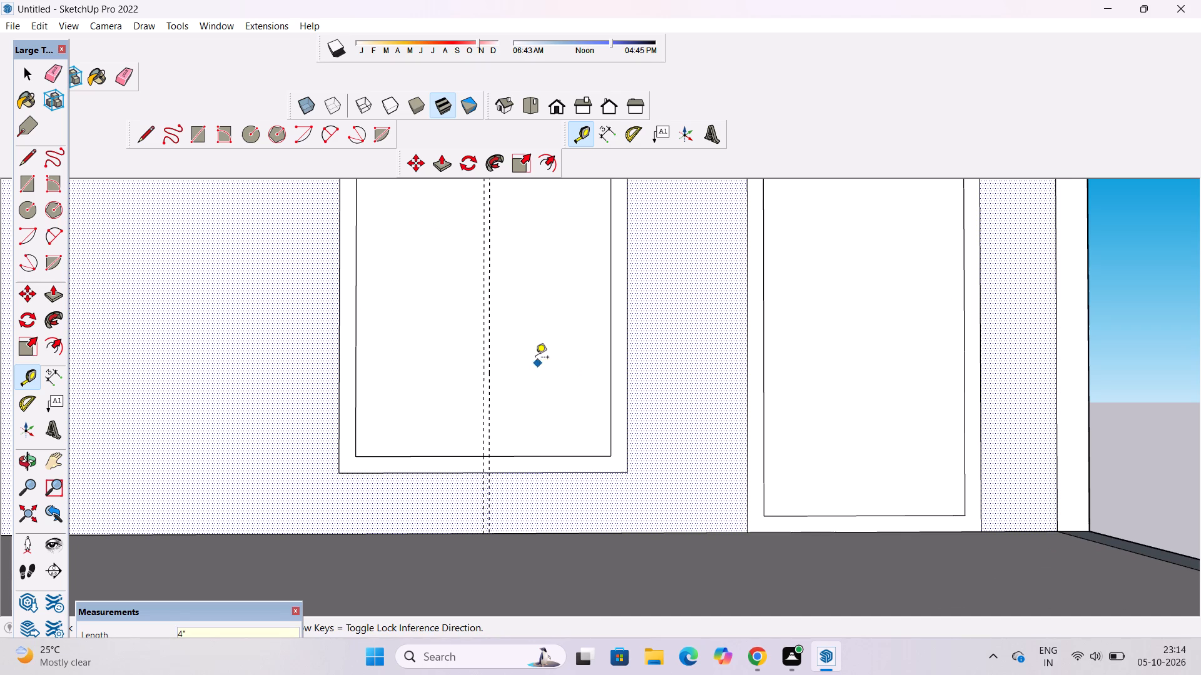
Place a third vertical guide 4" from the window's centre guide, on the side away from the new door.
{"action": "scroll", "coordinate": [493, 328], "scroll_direction": "up", "scroll_amount": 5}
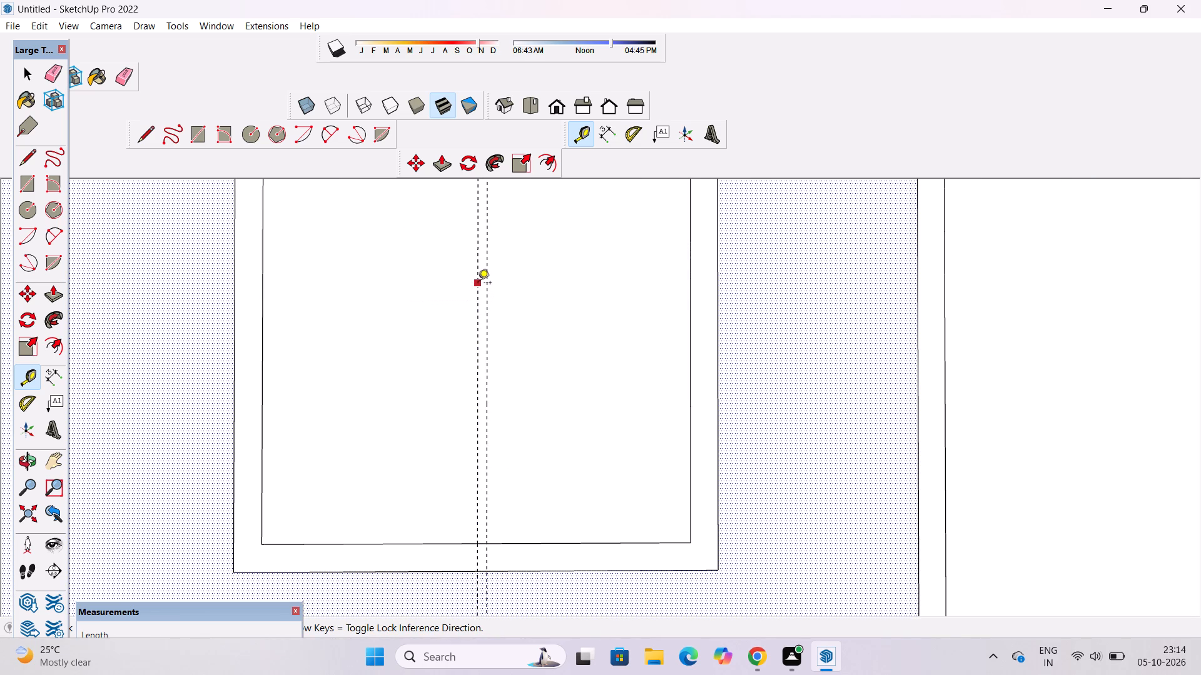
{"action": "left_click", "coordinate": [478, 284]}
{"action": "type", "text": "4\""}
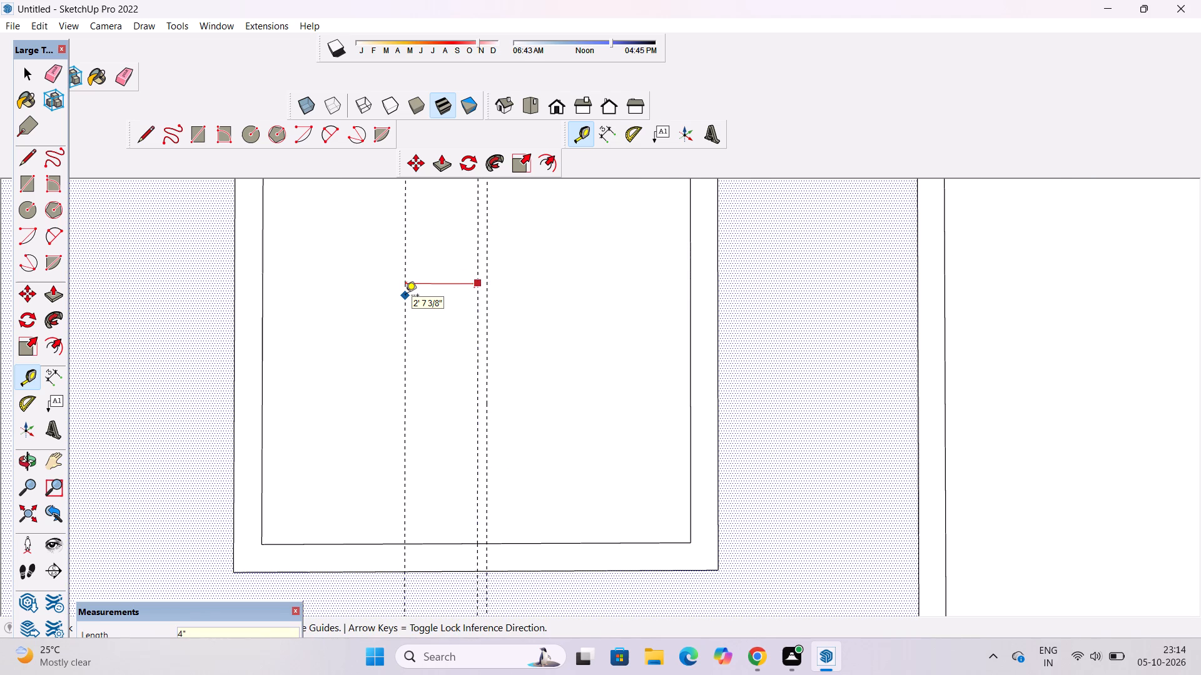
{"action": "key", "text": "Return"}
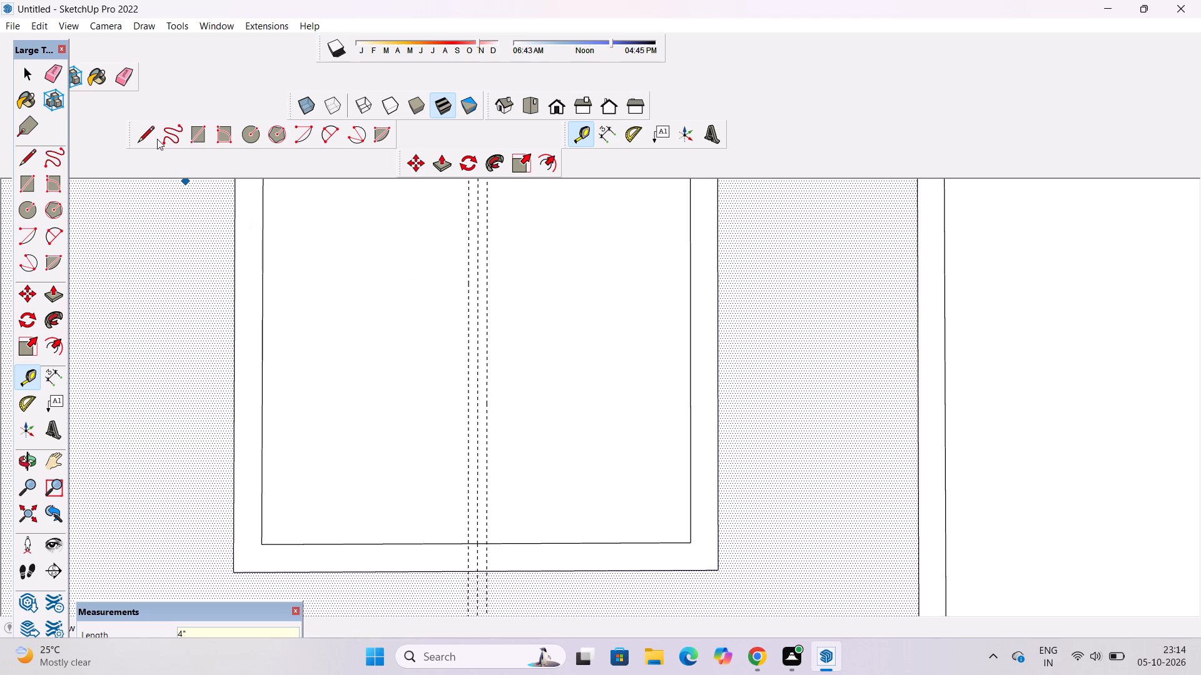
Draw an 8" wide central mullion rectangle between the two outer guides, spanning the top-storey window's inner frame, about 17' 8" tall.
{"action": "left_click", "coordinate": [203, 143]}
{"action": "scroll", "coordinate": [291, 394], "scroll_direction": "down", "scroll_amount": 5}
{"action": "scroll", "coordinate": [362, 295], "scroll_direction": "down", "scroll_amount": 3}
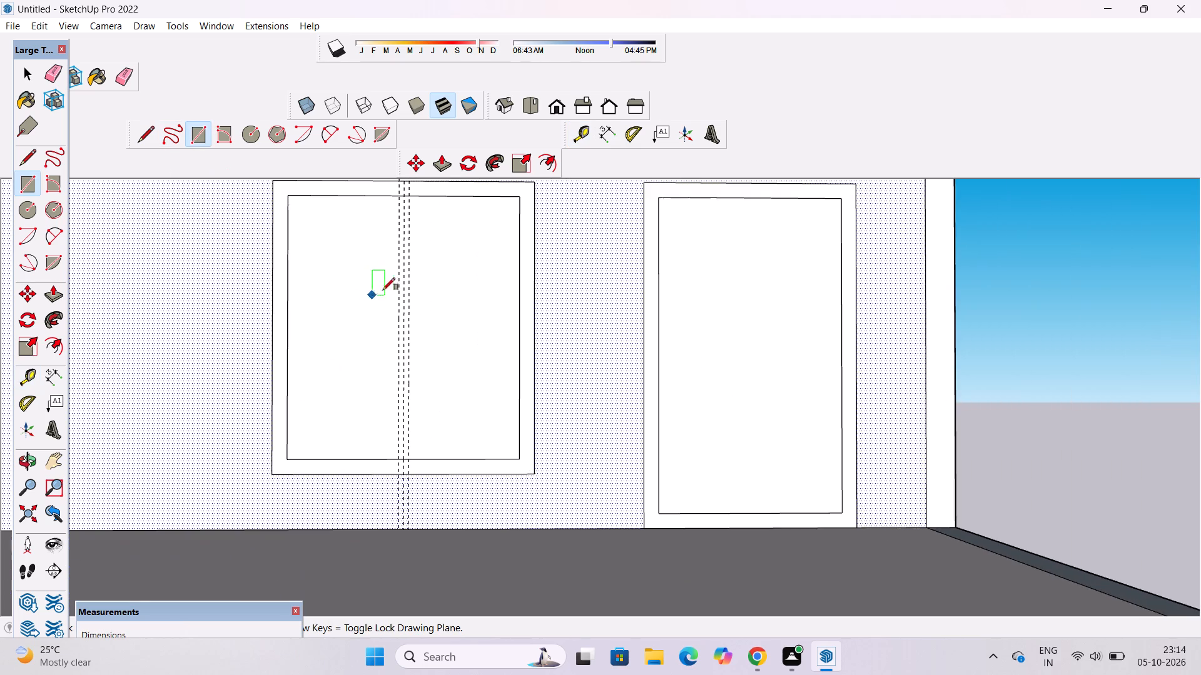
{"action": "scroll", "coordinate": [383, 290], "scroll_direction": "down", "scroll_amount": 2}
{"action": "scroll", "coordinate": [400, 214], "scroll_direction": "up", "scroll_amount": 8}
{"action": "left_click", "coordinate": [390, 223]}
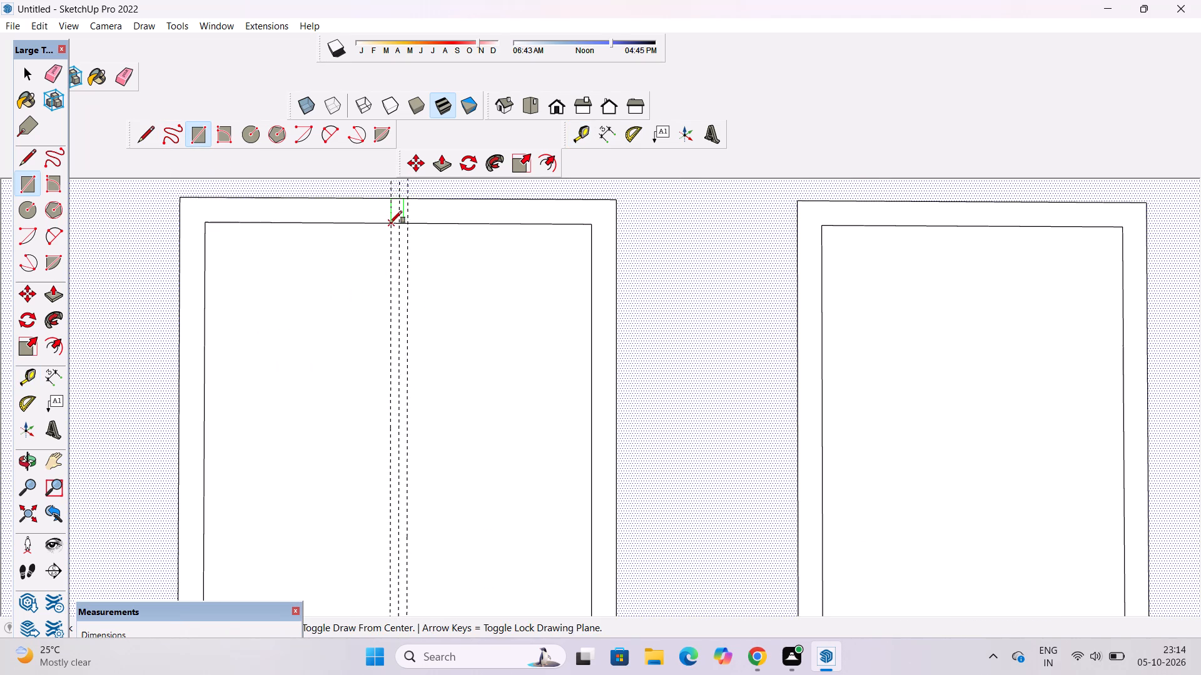
{"action": "scroll", "coordinate": [389, 223], "scroll_direction": "down", "scroll_amount": 5}
{"action": "scroll", "coordinate": [389, 531], "scroll_direction": "up", "scroll_amount": 3}
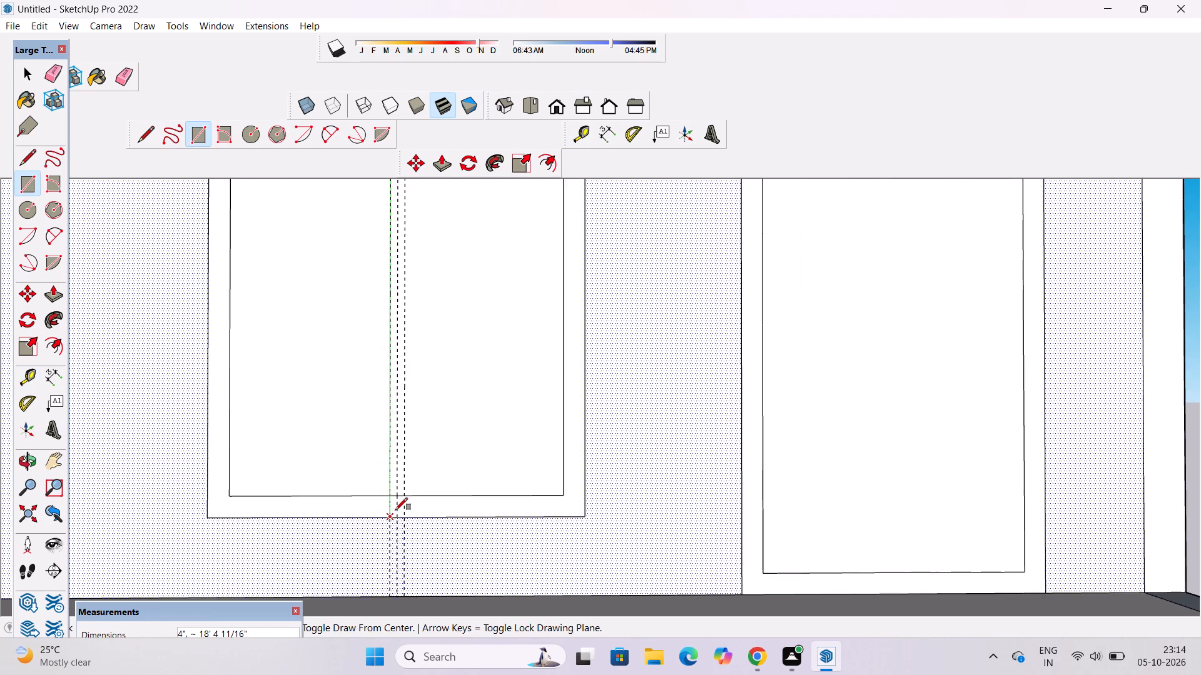
{"action": "scroll", "coordinate": [395, 510], "scroll_direction": "up", "scroll_amount": 7}
{"action": "left_click", "coordinate": [414, 482]}
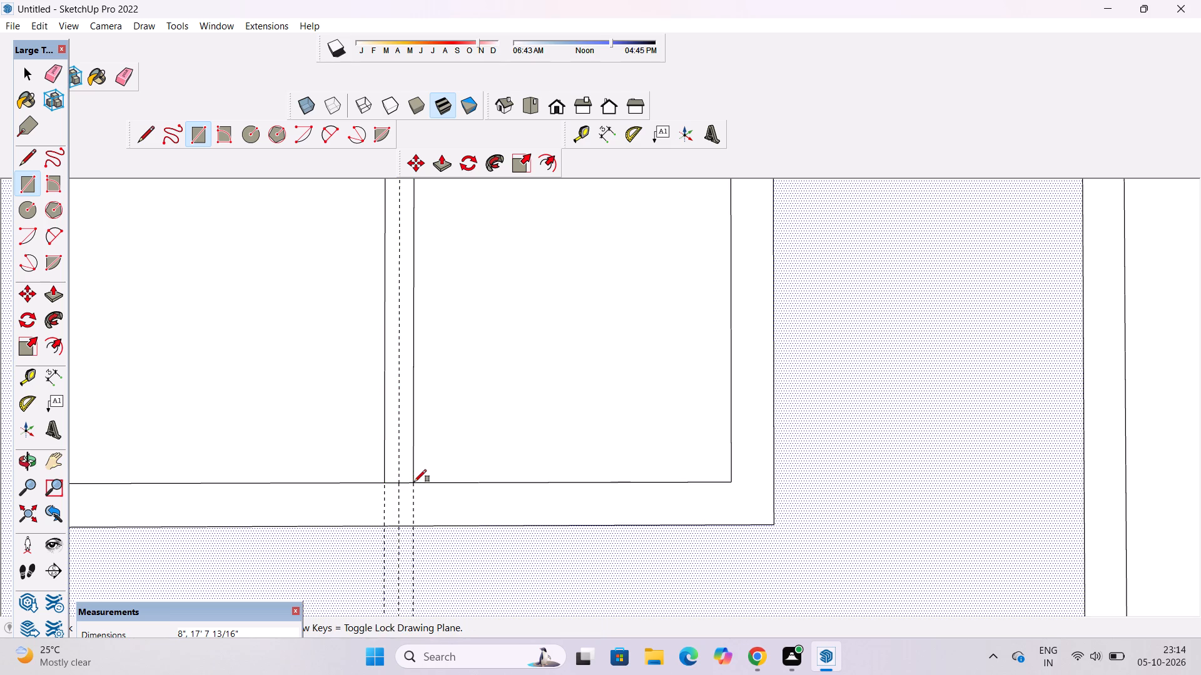
Erase the three vertical guides running through the top-storey window.
{"action": "left_click", "coordinate": [123, 74]}
{"action": "scroll", "coordinate": [220, 289], "scroll_direction": "down", "scroll_amount": 7}
{"action": "left_click_drag", "start_coordinate": [342, 459], "coordinate": [298, 463]}
{"action": "scroll", "coordinate": [380, 499], "scroll_direction": "down", "scroll_amount": 3}
{"action": "key", "text": "space"}
Divide the window half nearer the new door into four panes with vertical and horizontal lines through its edge midpoints.
{"action": "type", "text": "o"}
{"action": "scroll", "coordinate": [386, 504], "scroll_direction": "down", "scroll_amount": 6}
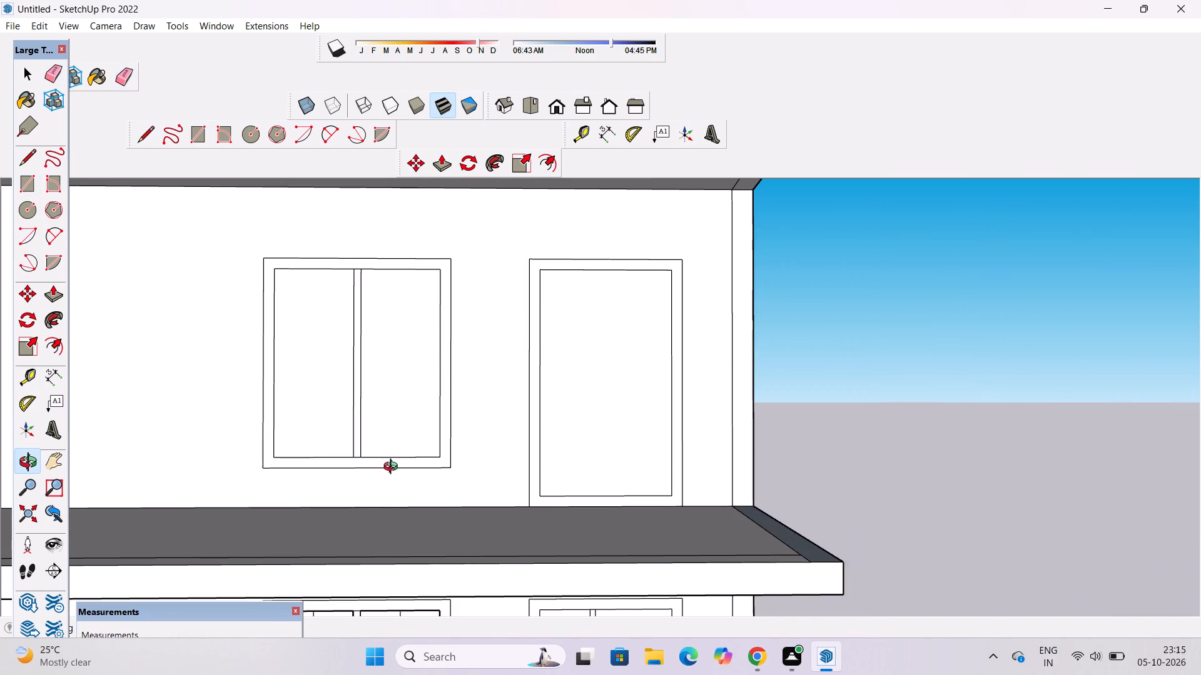
{"action": "left_click_drag", "start_coordinate": [393, 468], "coordinate": [417, 497]}
{"action": "scroll", "coordinate": [427, 462], "scroll_direction": "down", "scroll_amount": 5}
{"action": "left_click_drag", "start_coordinate": [457, 472], "coordinate": [467, 516]}
{"action": "left_click_drag", "start_coordinate": [467, 516], "coordinate": [483, 501]}
{"action": "left_click_drag", "start_coordinate": [509, 502], "coordinate": [504, 479]}
{"action": "left_click_drag", "start_coordinate": [502, 474], "coordinate": [500, 467], "text": "shift"}
{"action": "scroll", "coordinate": [494, 466], "scroll_direction": "down", "scroll_amount": 5, "text": "shift"}
{"action": "left_click_drag", "start_coordinate": [469, 474], "coordinate": [468, 453], "text": "shift"}
{"action": "scroll", "coordinate": [468, 453], "scroll_direction": "up", "scroll_amount": 4}
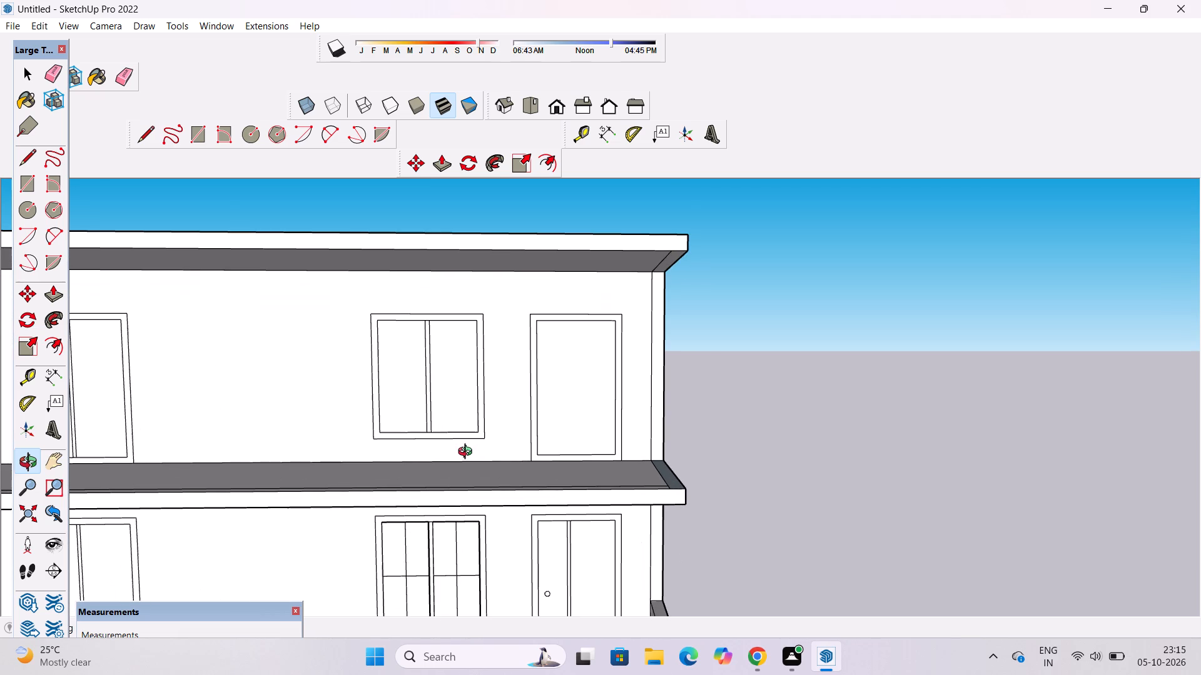
{"action": "key", "text": "l"}
{"action": "scroll", "coordinate": [462, 427], "scroll_direction": "up", "scroll_amount": 2}
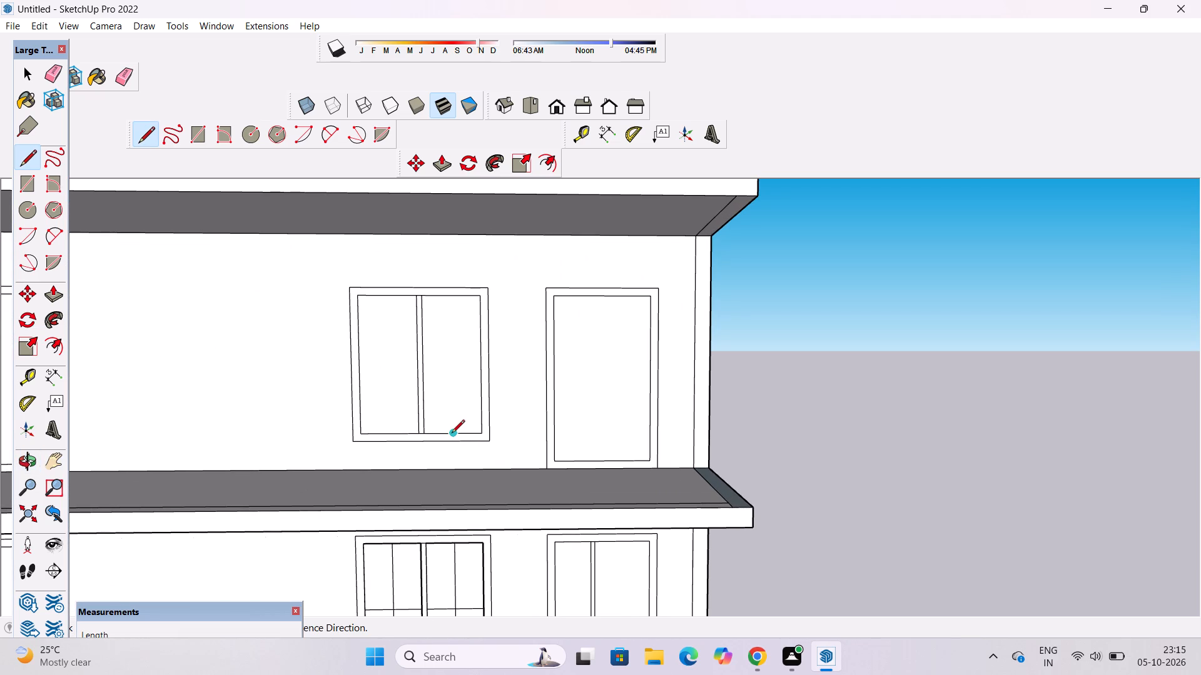
{"action": "left_click", "coordinate": [452, 434]}
{"action": "left_click", "coordinate": [450, 294]}
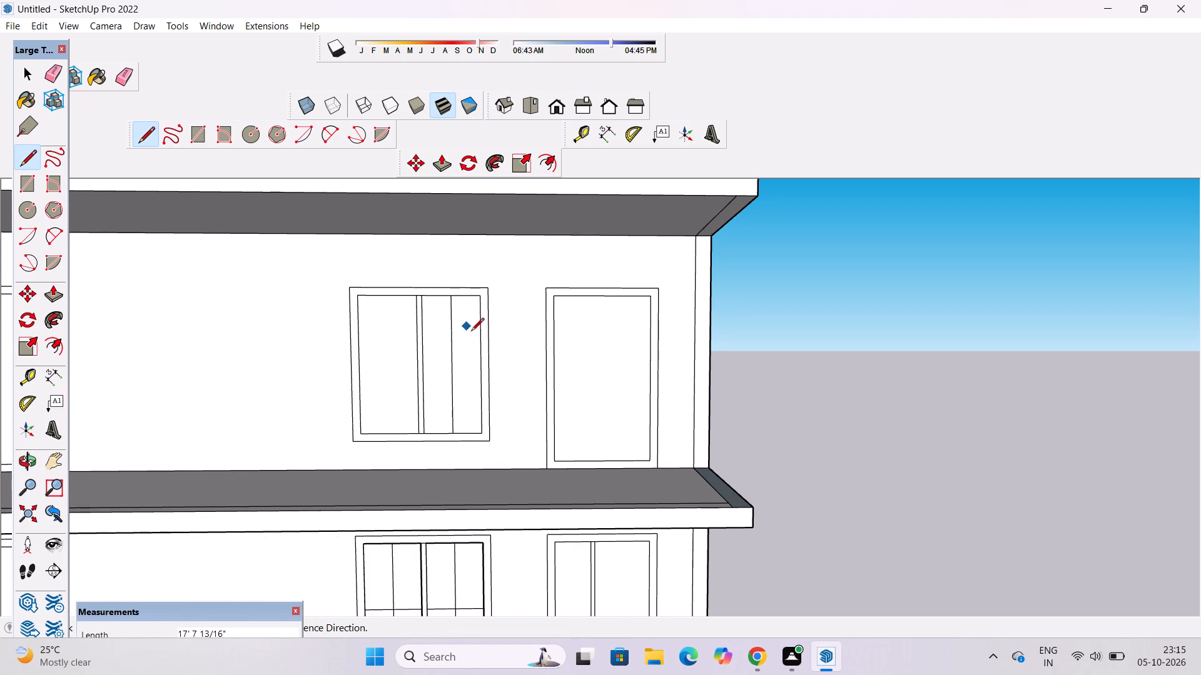
{"action": "left_click", "coordinate": [481, 365]}
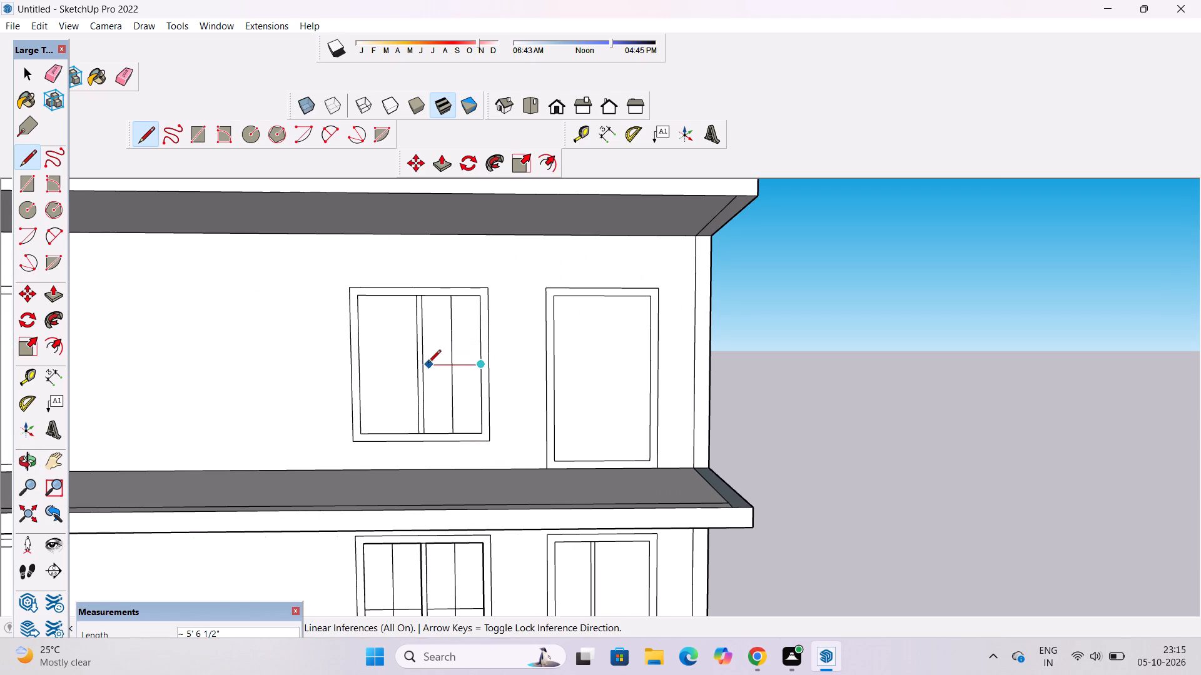
{"action": "left_click", "coordinate": [425, 366]}
Divide the window half farther from the new door into four panes with horizontal and vertical midpoint lines.
{"action": "scroll", "coordinate": [367, 374], "scroll_direction": "up", "scroll_amount": 4}
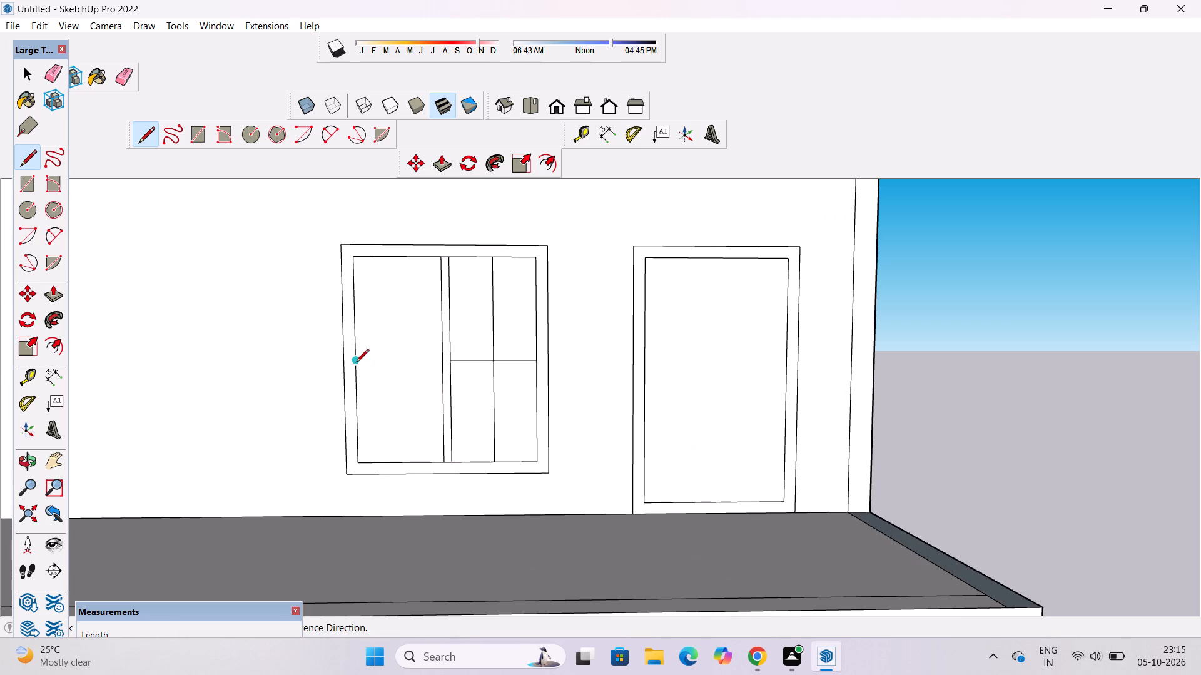
{"action": "left_click", "coordinate": [356, 363]}
{"action": "left_click", "coordinate": [442, 361]}
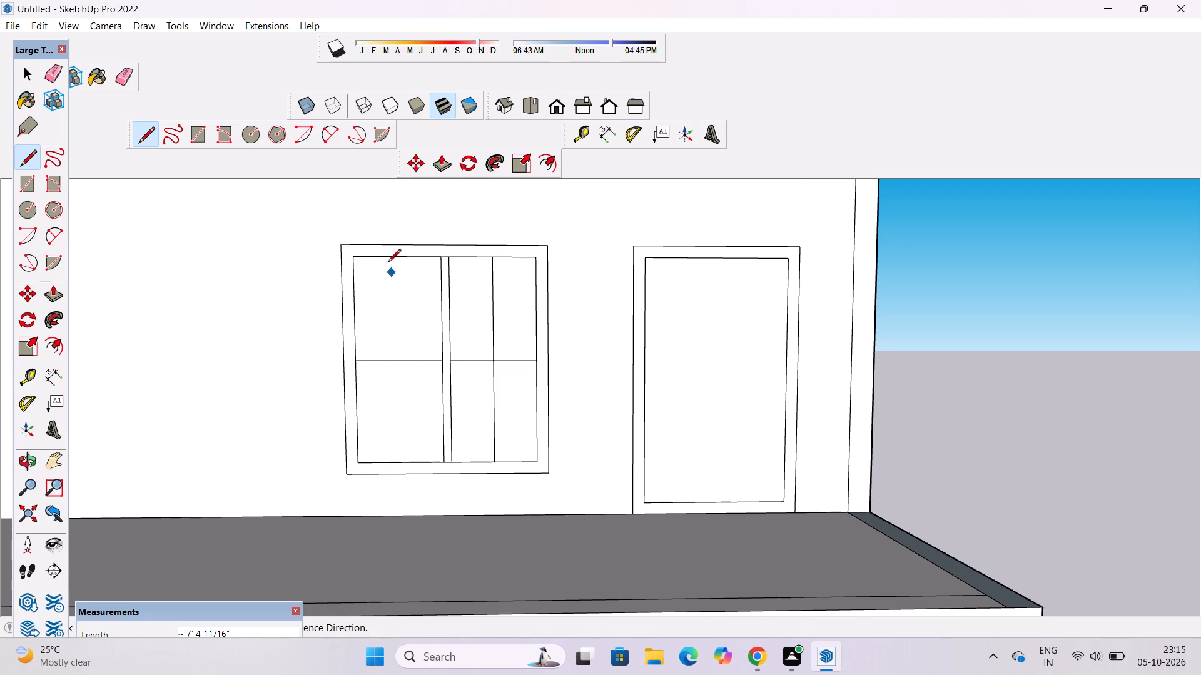
{"action": "left_click", "coordinate": [396, 257]}
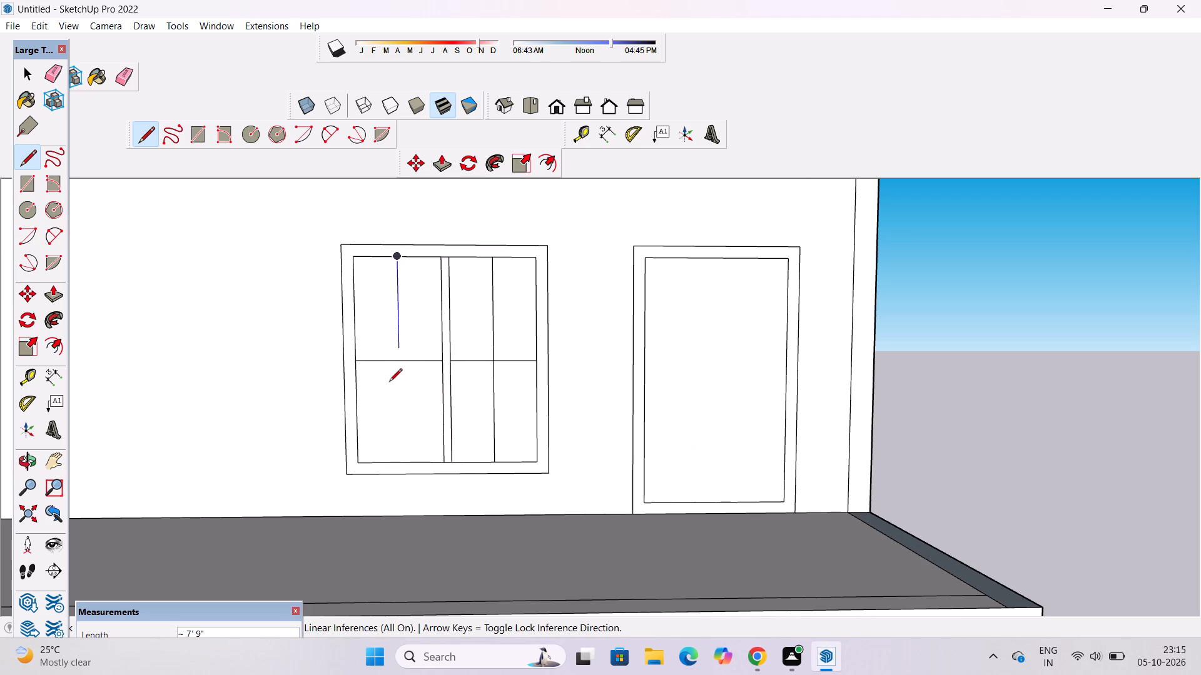
{"action": "left_click", "coordinate": [400, 466]}
{"action": "scroll", "coordinate": [329, 464], "scroll_direction": "down", "scroll_amount": 5}
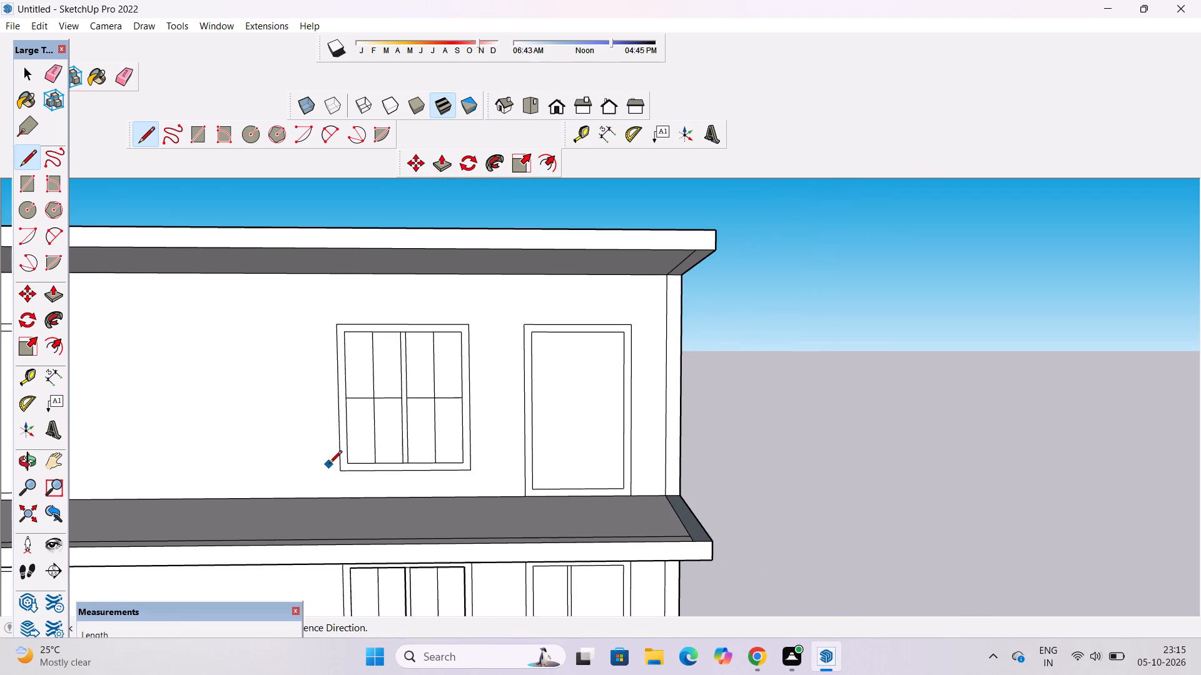
Push/Pull the two lower panes in the window half nearer the new door by 1".
{"action": "key", "text": "space"}
{"action": "scroll", "coordinate": [430, 454], "scroll_direction": "up", "scroll_amount": 3}
{"action": "key", "text": "p"}
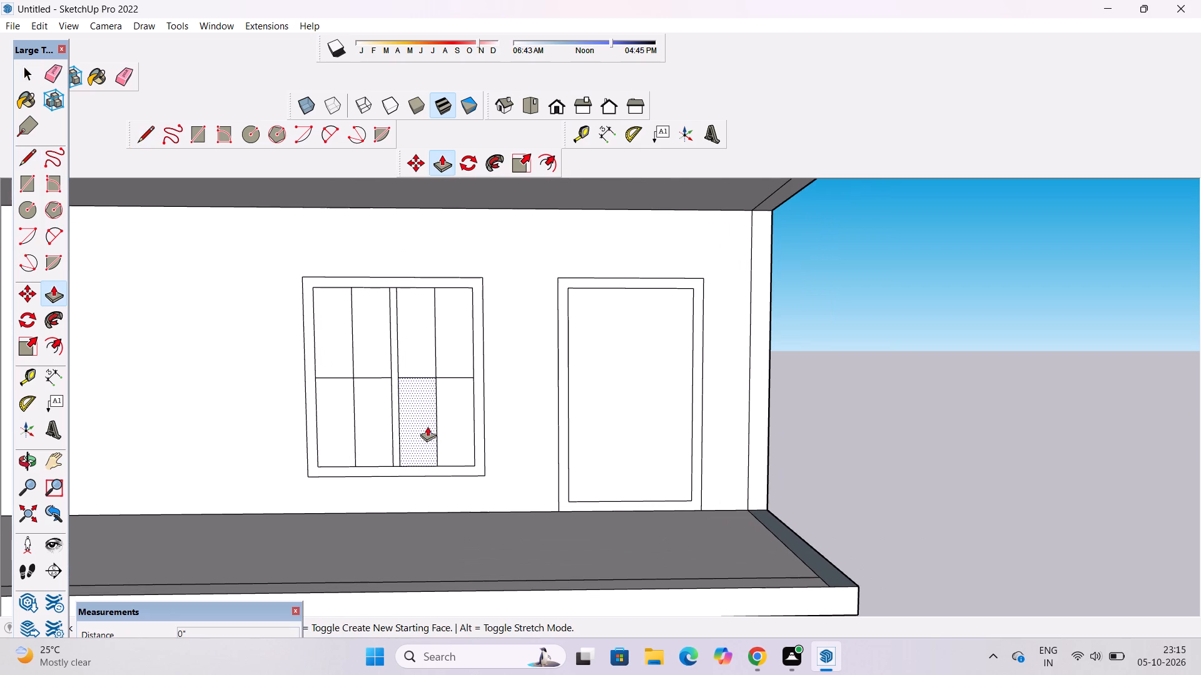
{"action": "left_click", "coordinate": [427, 411]}
{"action": "type", "text": "1\""}
{"action": "key", "text": "Return"}
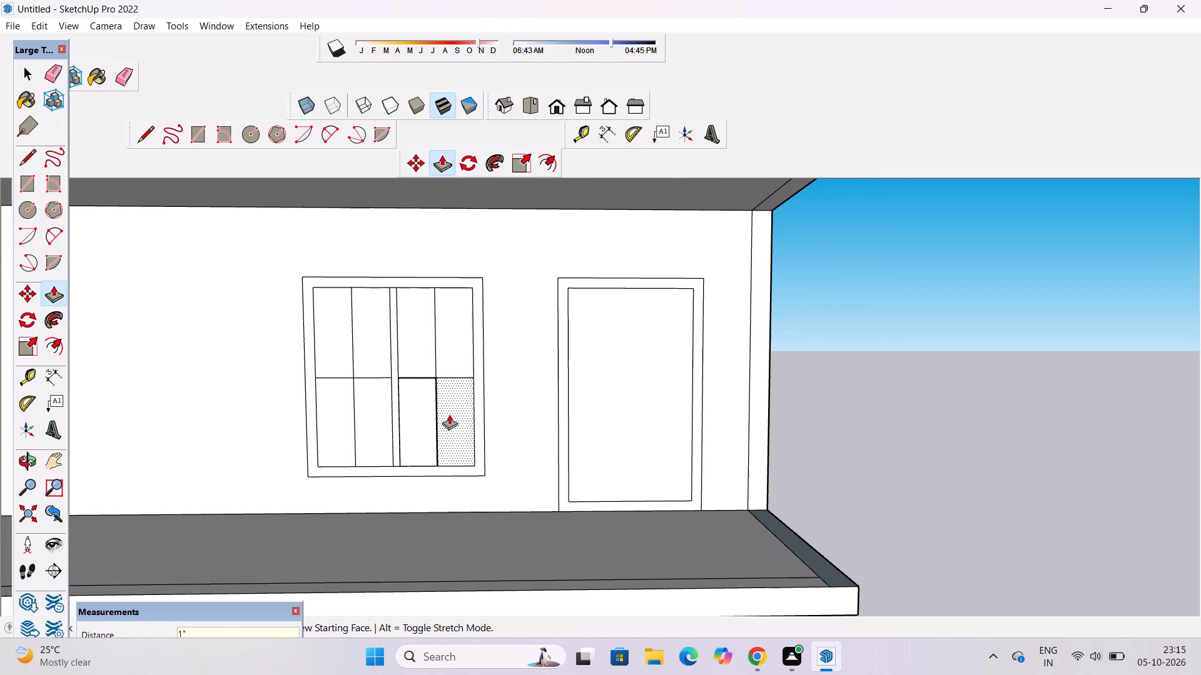
{"action": "left_click", "coordinate": [449, 415]}
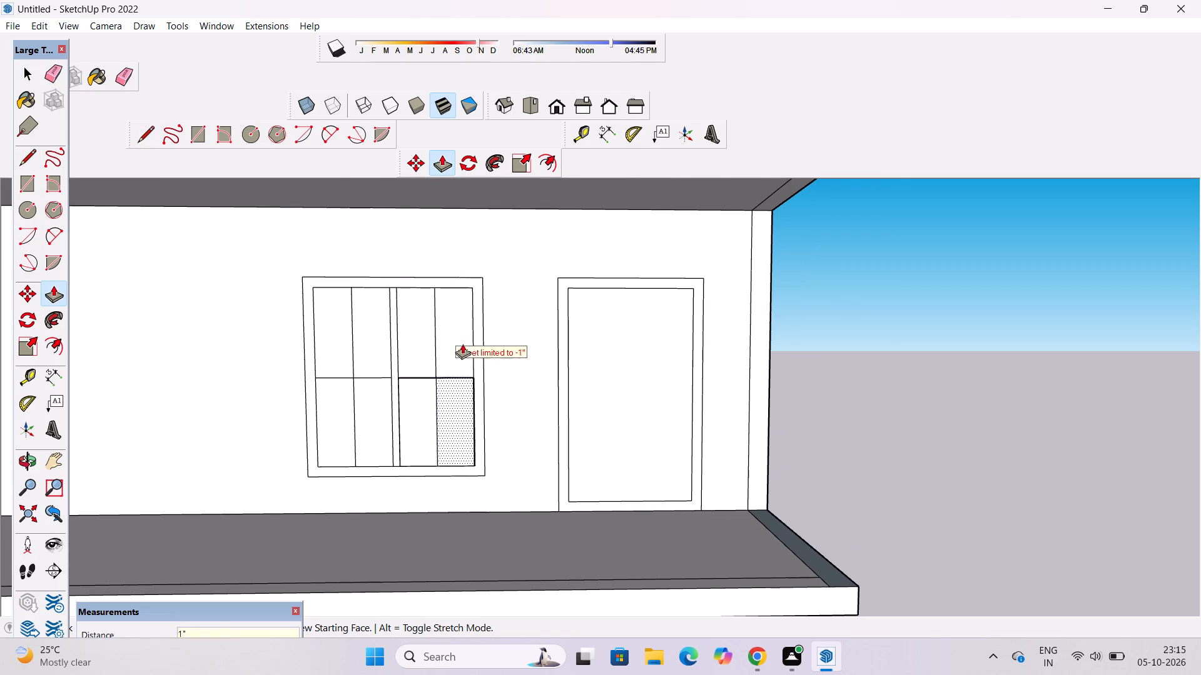
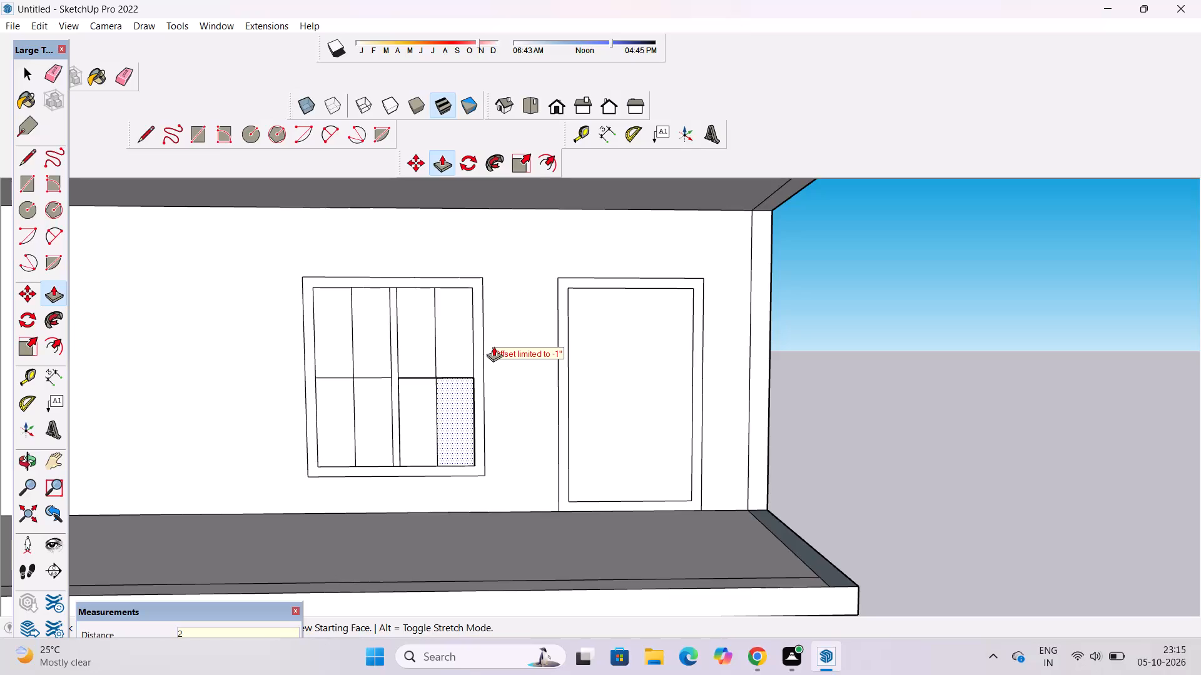
Push/Pull the outer lower pane in the window half nearer the new door by 1" and match that half's two upper panes to it.
{"action": "key", "text": "BackSpace"}
{"action": "type", "text": "1\""}
{"action": "key", "text": "Return"}
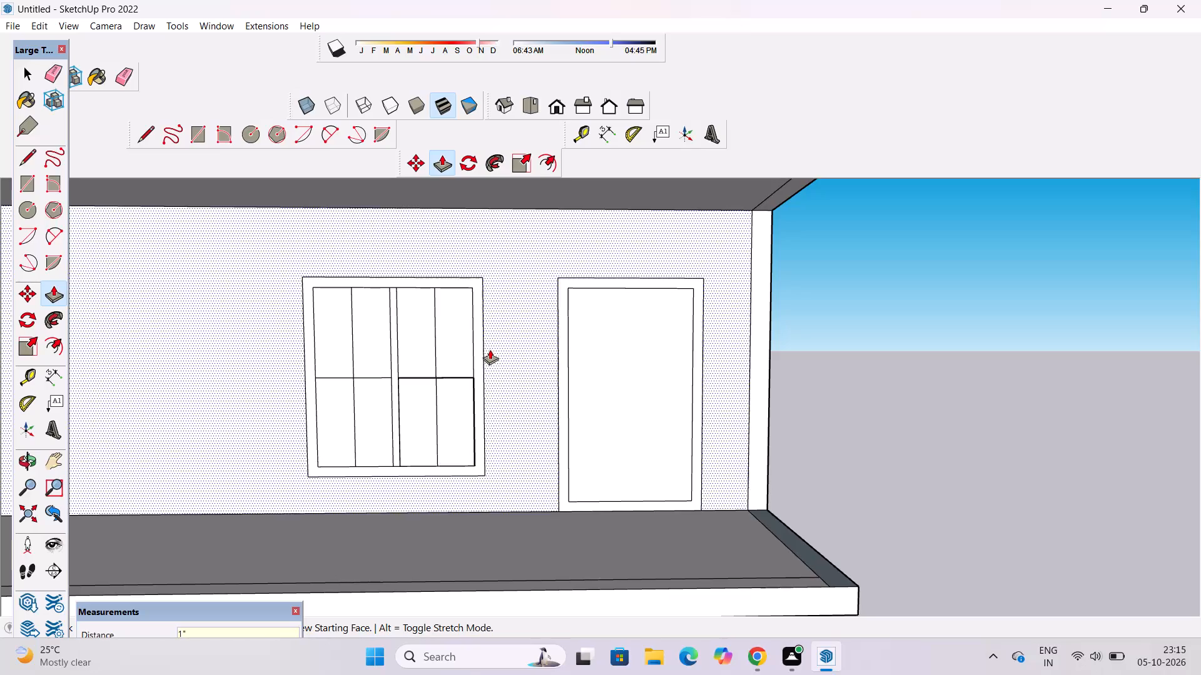
{"action": "scroll", "coordinate": [433, 339], "scroll_direction": "up", "scroll_amount": 5}
{"action": "left_click", "coordinate": [433, 339]}
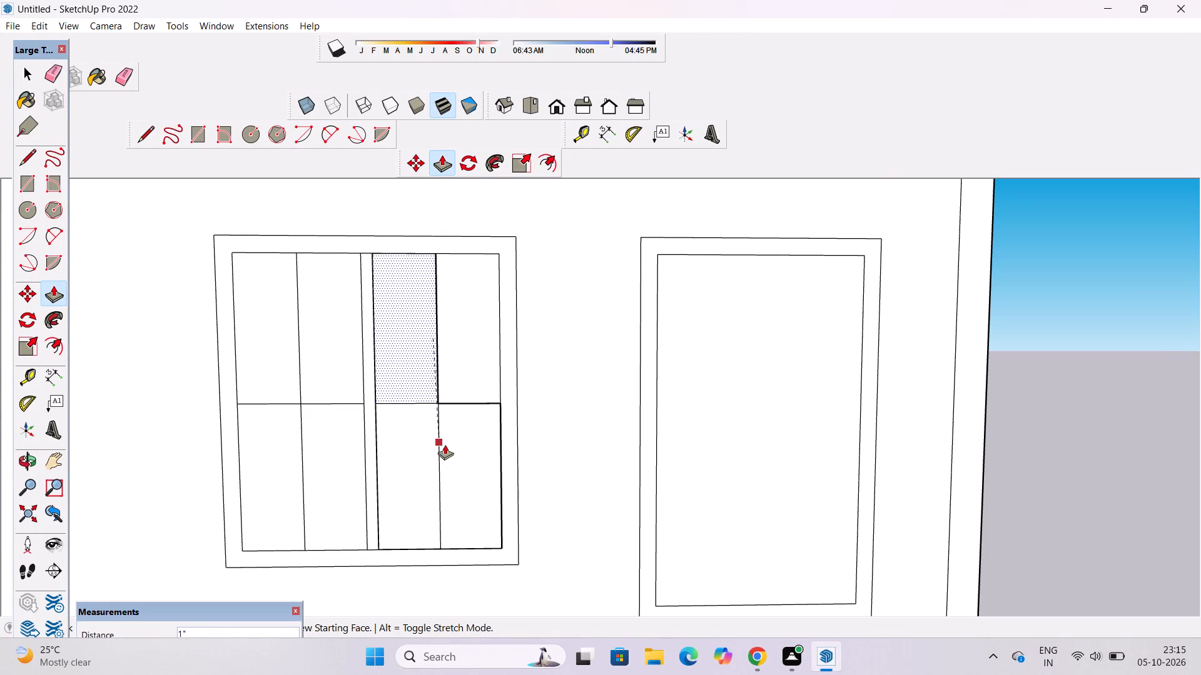
{"action": "left_click", "coordinate": [465, 465]}
{"action": "left_click", "coordinate": [466, 366]}
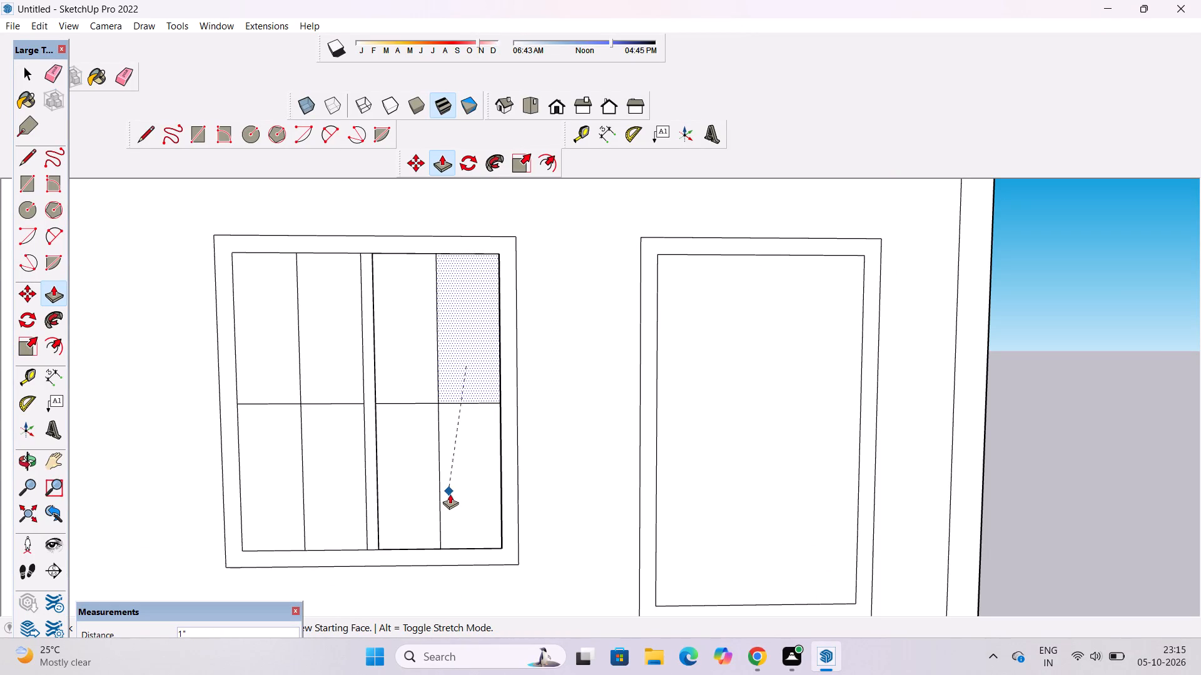
{"action": "left_click", "coordinate": [453, 497]}
Push/Pull all four panes in the window half farther from the new door to the same 1" depth as the finished panes.
{"action": "left_click", "coordinate": [258, 358]}
{"action": "left_click", "coordinate": [407, 299]}
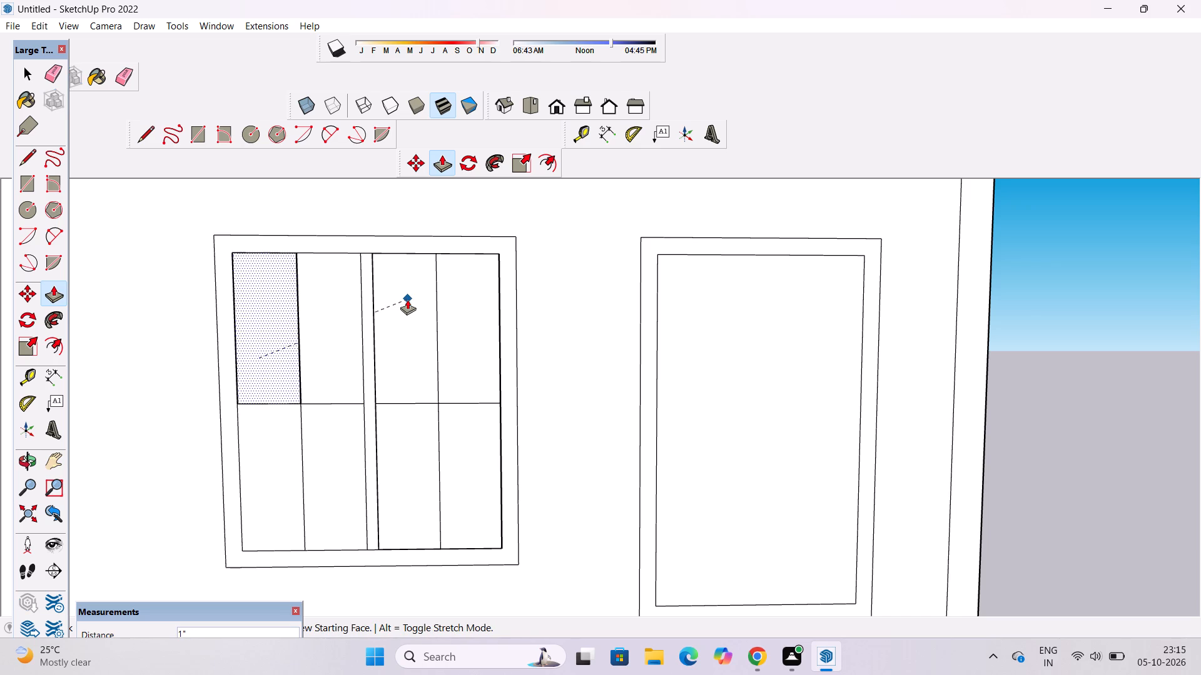
{"action": "left_click", "coordinate": [337, 333]}
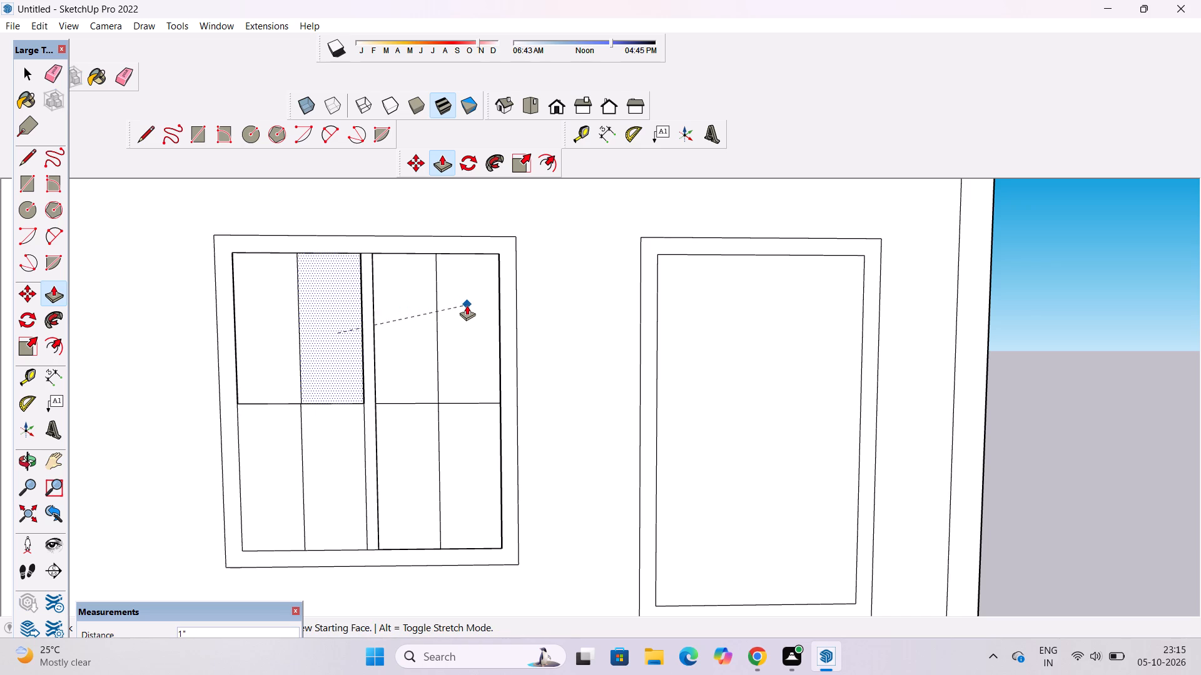
{"action": "left_click", "coordinate": [468, 305]}
{"action": "left_click", "coordinate": [343, 444]}
{"action": "left_click", "coordinate": [334, 351]}
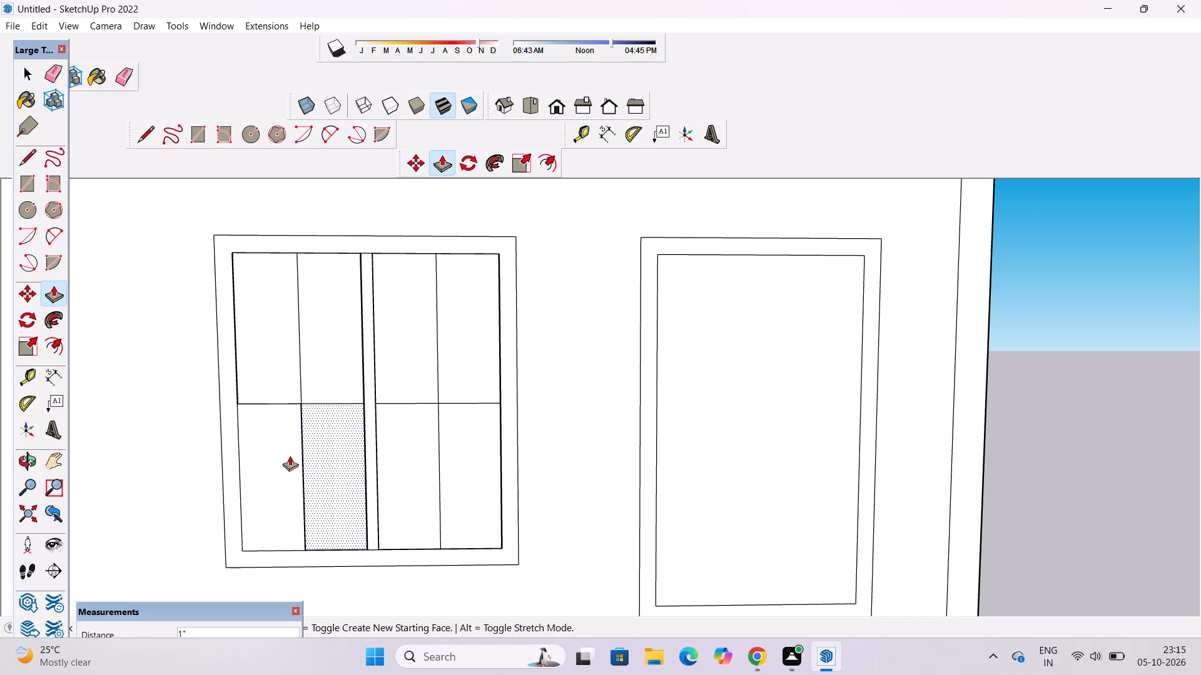
{"action": "left_click", "coordinate": [288, 459]}
{"action": "left_click", "coordinate": [280, 358]}
{"action": "key", "text": "space"}
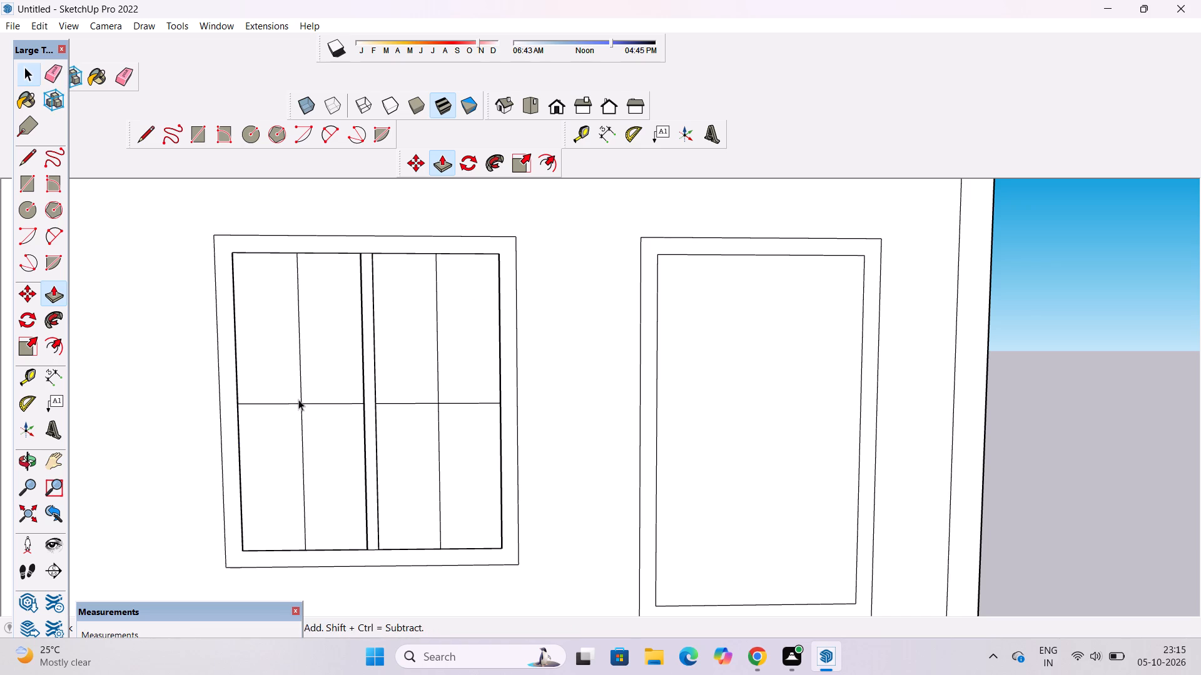
Place two vertical guides along the edges of the center strip in the door one floor below, running up through the top-storey door.
{"action": "key", "text": "o"}
{"action": "left_click_drag", "start_coordinate": [641, 444], "coordinate": [398, 462]}
{"action": "scroll", "coordinate": [403, 458], "scroll_direction": "down", "scroll_amount": 5}
{"action": "left_click_drag", "start_coordinate": [445, 471], "coordinate": [606, 472]}
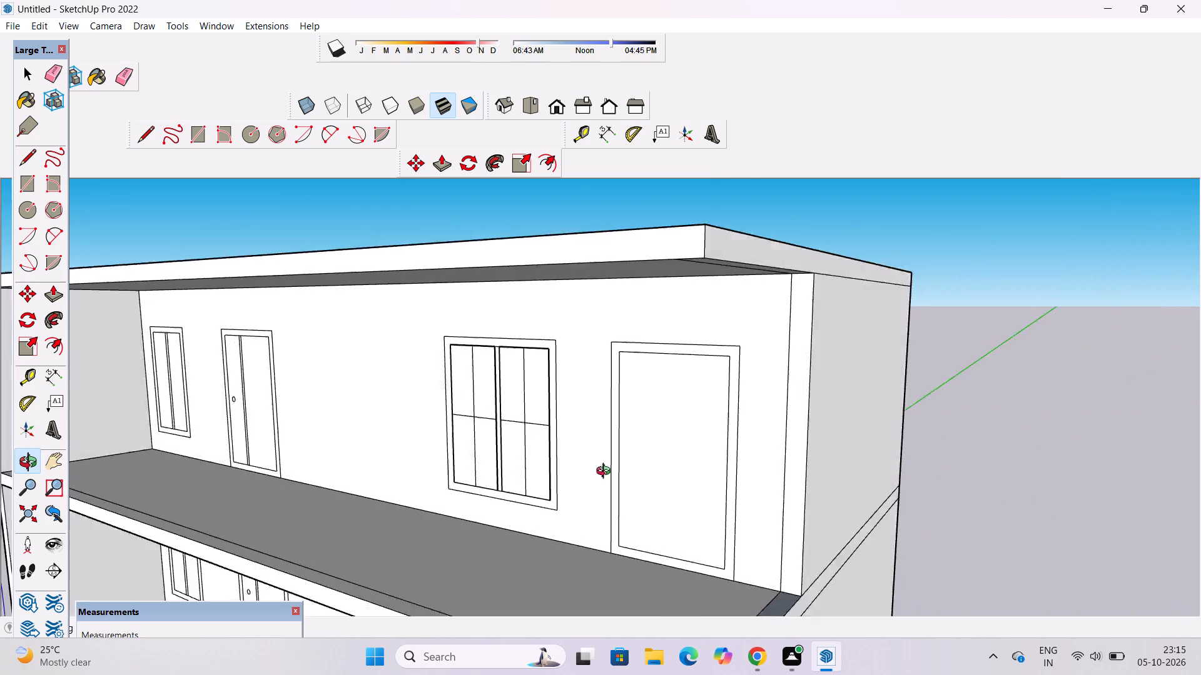
{"action": "left_click_drag", "start_coordinate": [606, 472], "coordinate": [681, 469]}
{"action": "left_click_drag", "start_coordinate": [682, 468], "coordinate": [633, 467], "text": "shift"}
{"action": "left_click_drag", "start_coordinate": [636, 478], "coordinate": [638, 460]}
{"action": "scroll", "coordinate": [656, 450], "scroll_direction": "down", "scroll_amount": 3}
{"action": "left_click_drag", "start_coordinate": [768, 446], "coordinate": [669, 459], "text": "shift"}
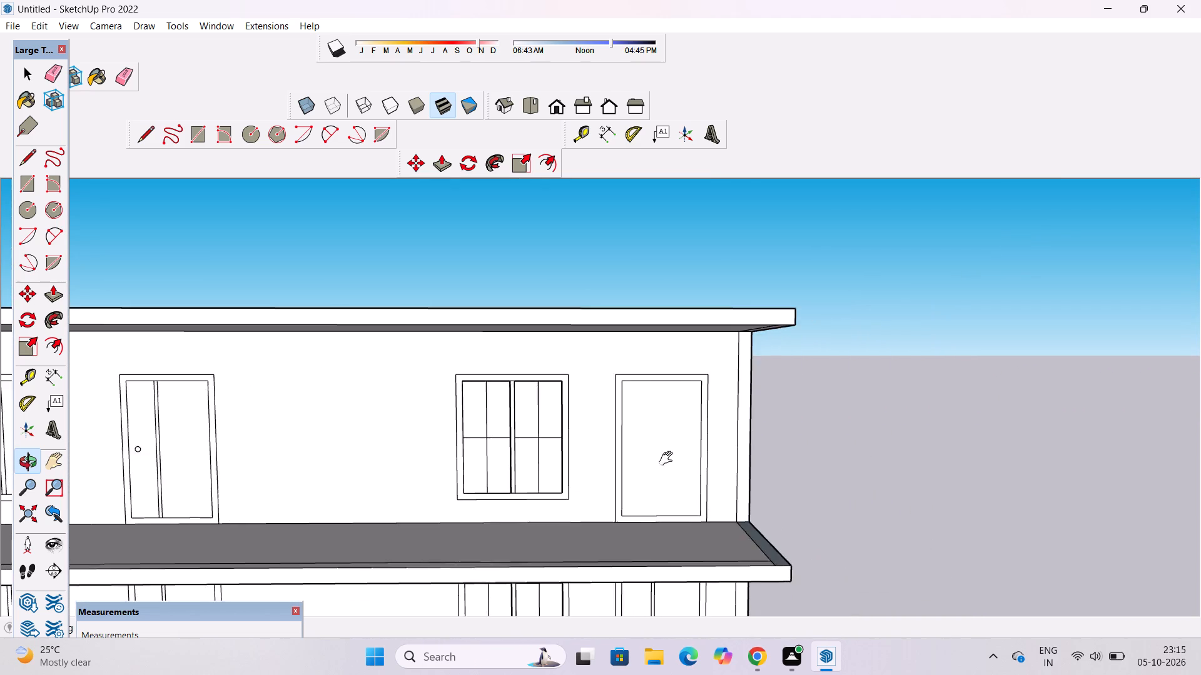
{"action": "left_click_drag", "start_coordinate": [669, 459], "coordinate": [624, 466], "text": "shift"}
{"action": "left_click_drag", "start_coordinate": [625, 478], "coordinate": [611, 422]}
{"action": "left_click_drag", "start_coordinate": [612, 427], "coordinate": [608, 411]}
{"action": "left_click_drag", "start_coordinate": [608, 410], "coordinate": [608, 425], "text": "shift"}
{"action": "left_click_drag", "start_coordinate": [607, 434], "coordinate": [607, 415], "text": "shift"}
{"action": "left_click_drag", "start_coordinate": [607, 415], "coordinate": [603, 407]}
{"action": "key", "text": "t"}
{"action": "scroll", "coordinate": [614, 517], "scroll_direction": "up", "scroll_amount": 8}
{"action": "scroll", "coordinate": [552, 519], "scroll_direction": "up", "scroll_amount": 4}
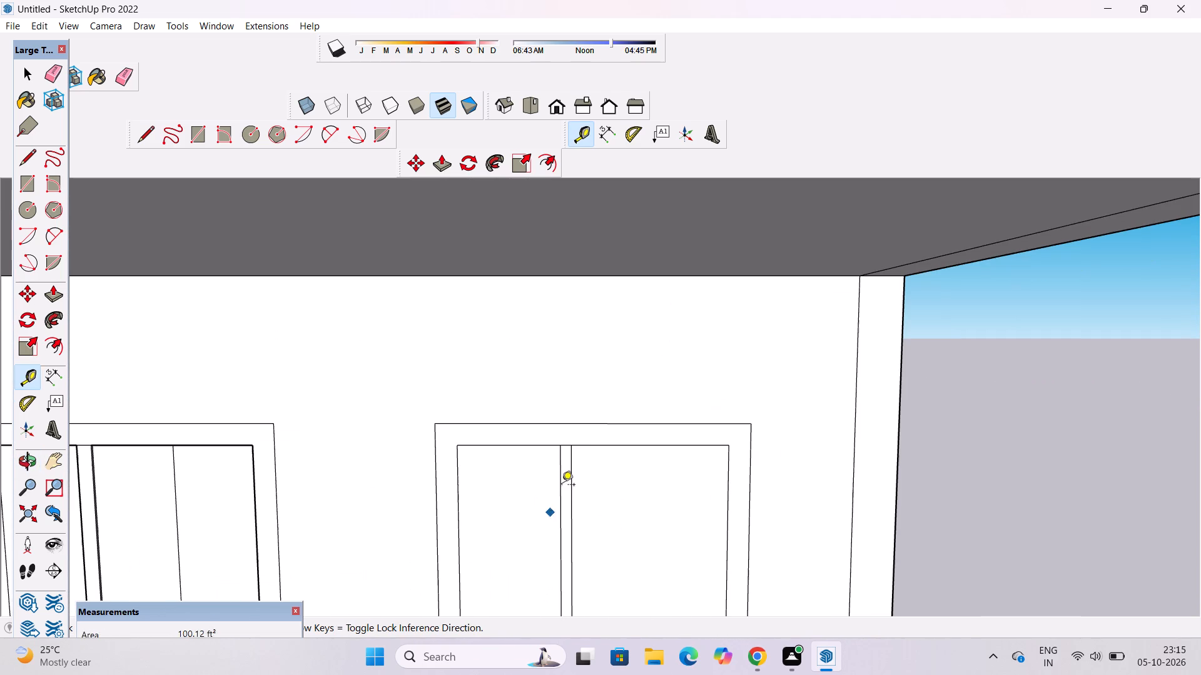
{"action": "left_click", "coordinate": [574, 456]}
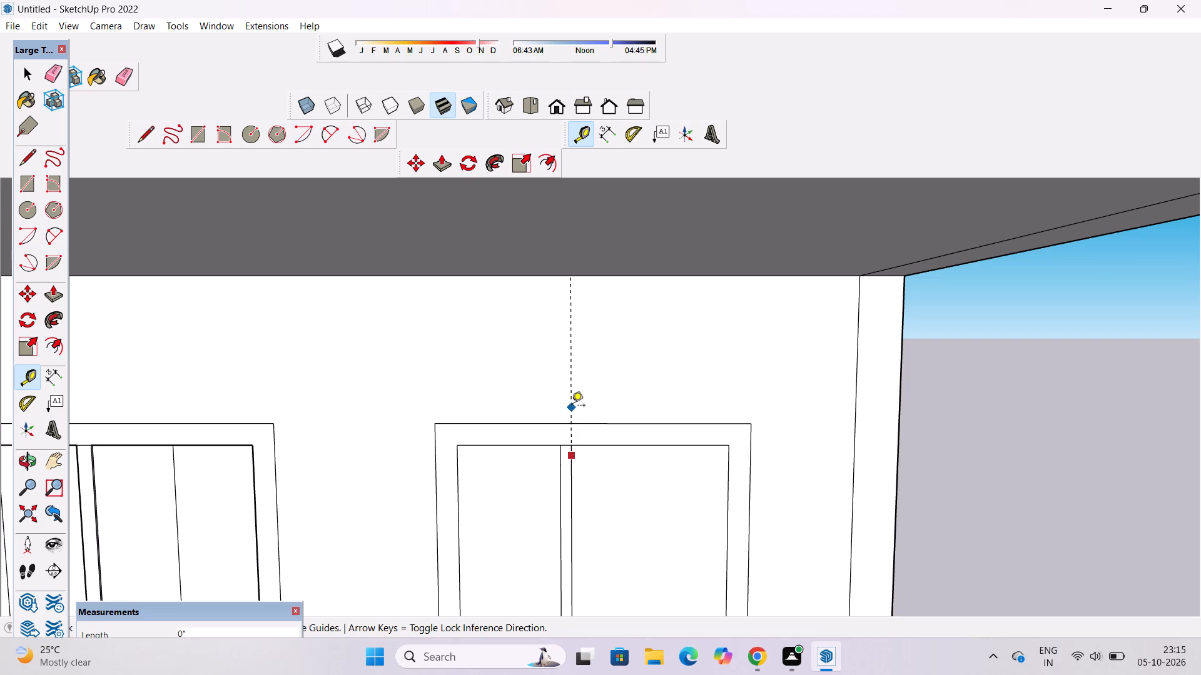
{"action": "left_click", "coordinate": [572, 405]}
{"action": "left_click", "coordinate": [560, 486]}
{"action": "left_click", "coordinate": [555, 401]}
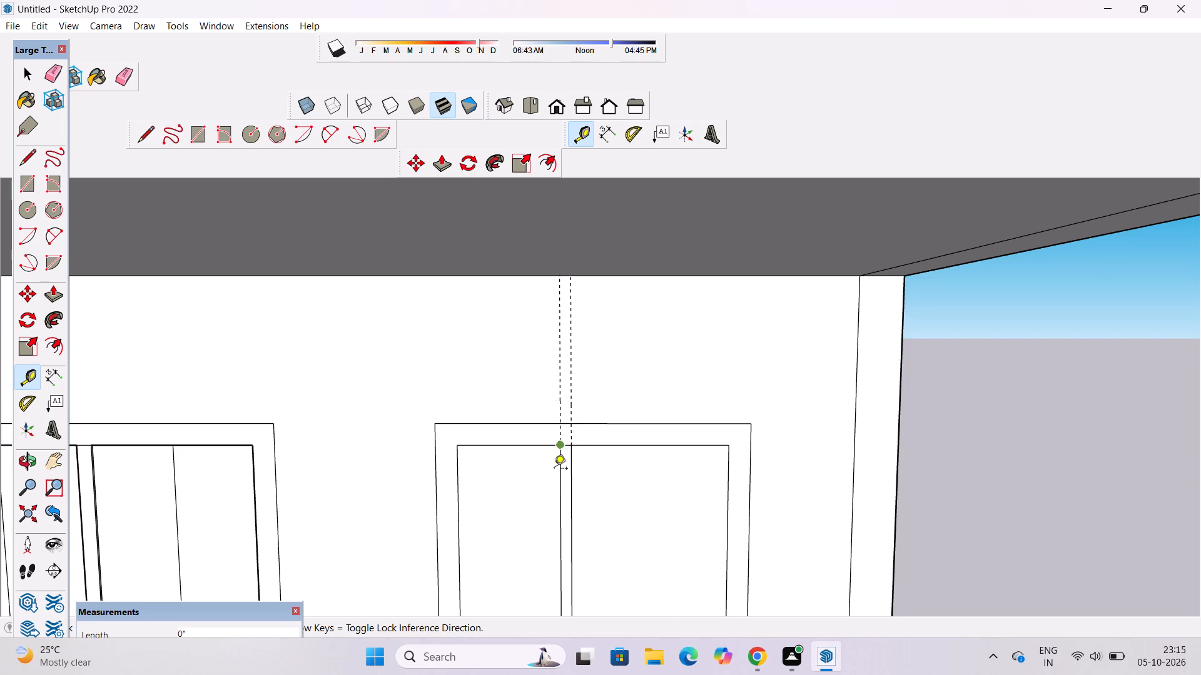
{"action": "scroll", "coordinate": [544, 517], "scroll_direction": "down", "scroll_amount": 13}
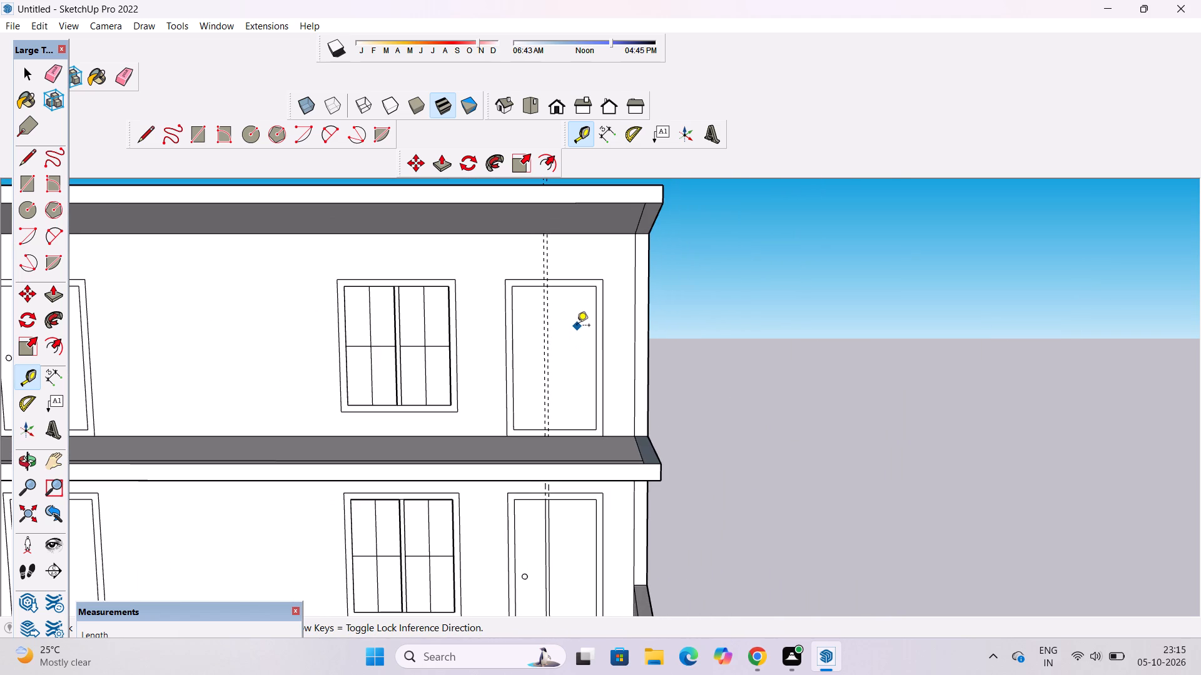
Draw a 6" wide, about 21' 4" tall rectangle between the two guides across the inner panel of the top-storey door.
{"action": "scroll", "coordinate": [577, 326], "scroll_direction": "up", "scroll_amount": 3}
{"action": "key", "text": "r"}
{"action": "scroll", "coordinate": [542, 253], "scroll_direction": "up", "scroll_amount": 8}
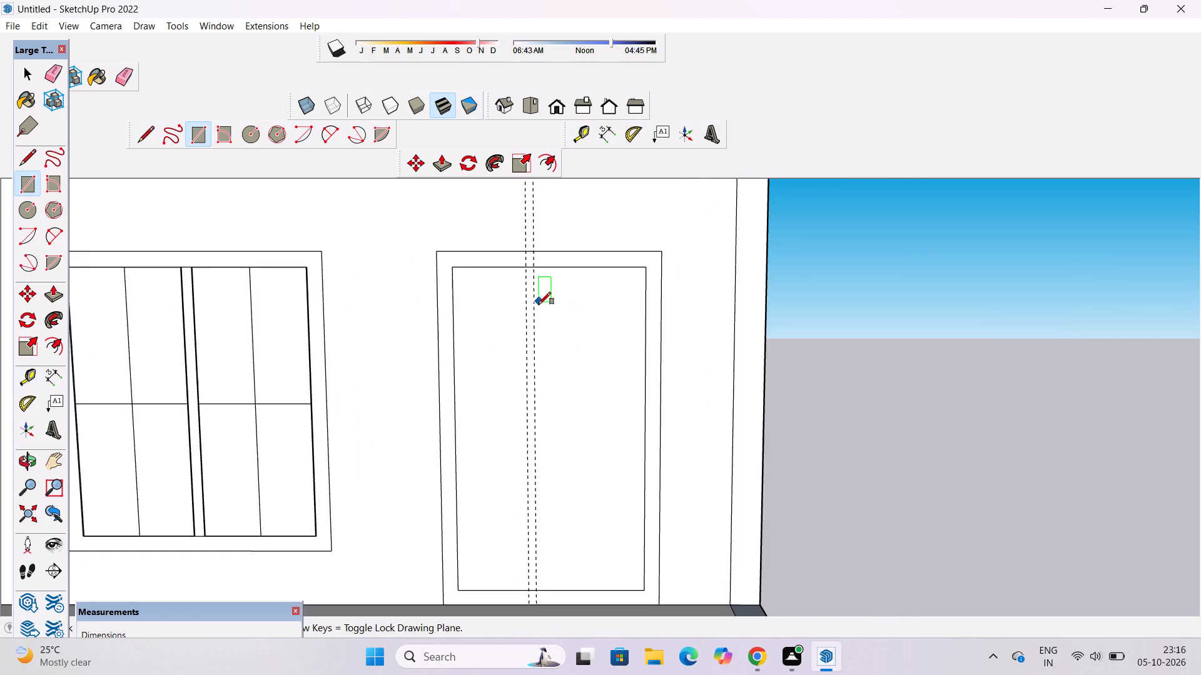
{"action": "scroll", "coordinate": [539, 304], "scroll_direction": "up", "scroll_amount": 2}
{"action": "left_click", "coordinate": [515, 244]}
{"action": "scroll", "coordinate": [515, 244], "scroll_direction": "down", "scroll_amount": 8}
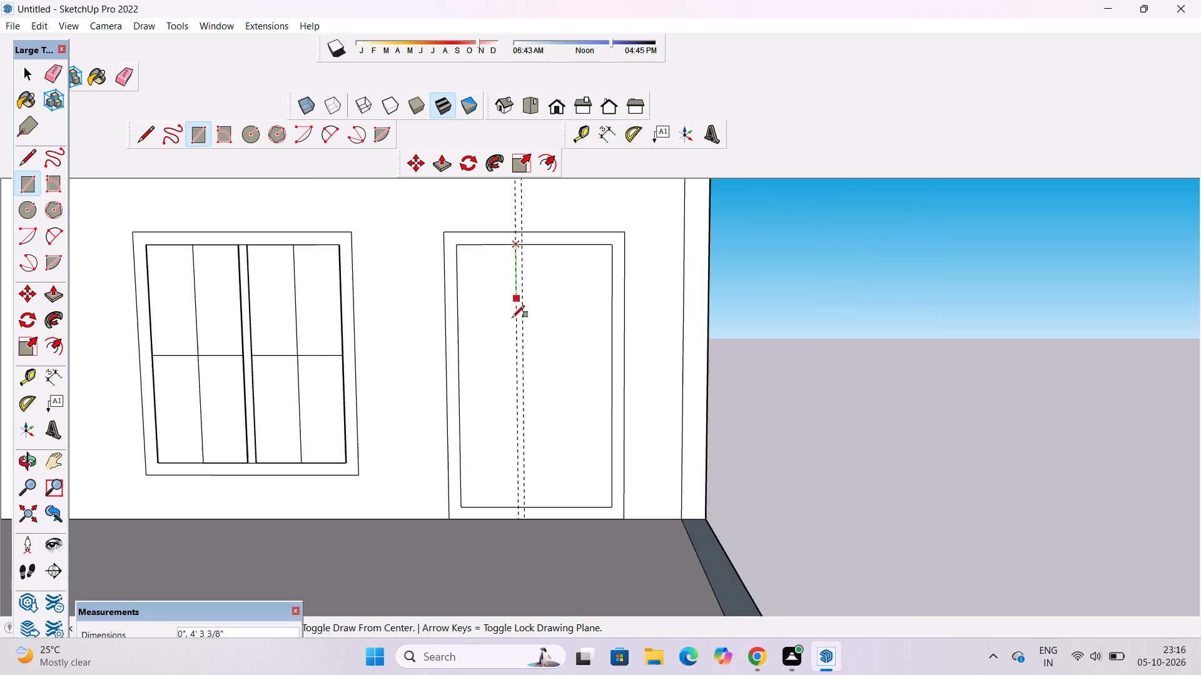
{"action": "scroll", "coordinate": [512, 431], "scroll_direction": "up", "scroll_amount": 5}
{"action": "scroll", "coordinate": [530, 554], "scroll_direction": "up", "scroll_amount": 3}
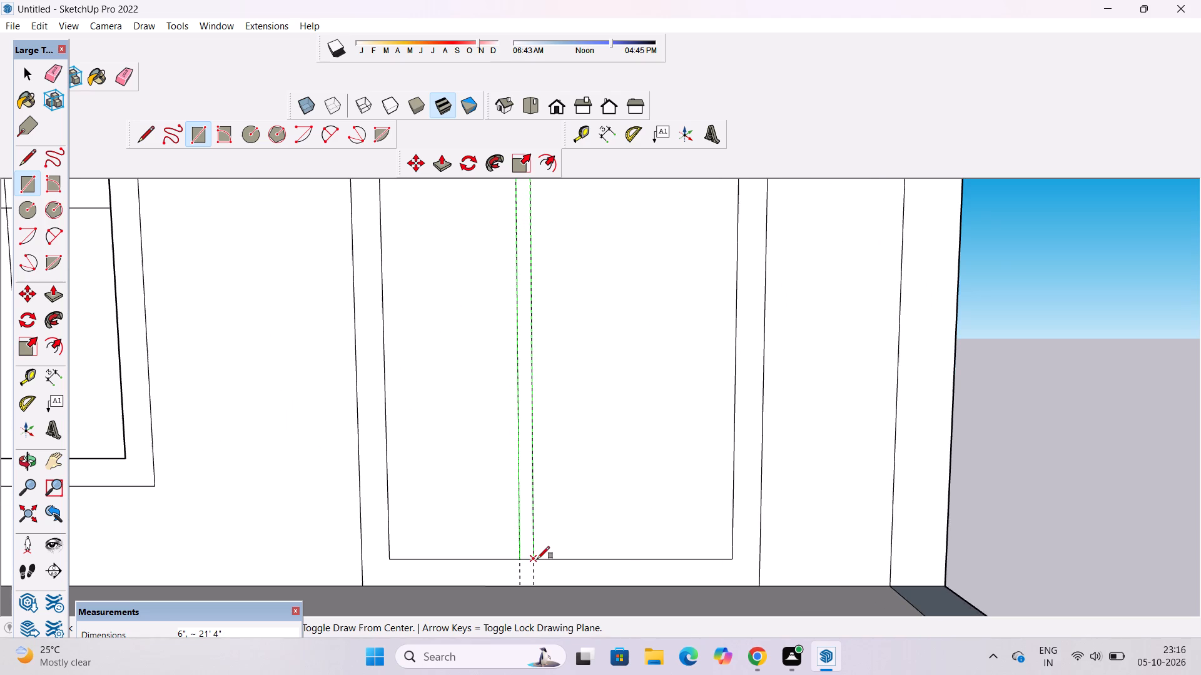
{"action": "left_click", "coordinate": [532, 557]}
{"action": "scroll", "coordinate": [532, 559], "scroll_direction": "down", "scroll_amount": 7}
{"action": "key", "text": "space"}
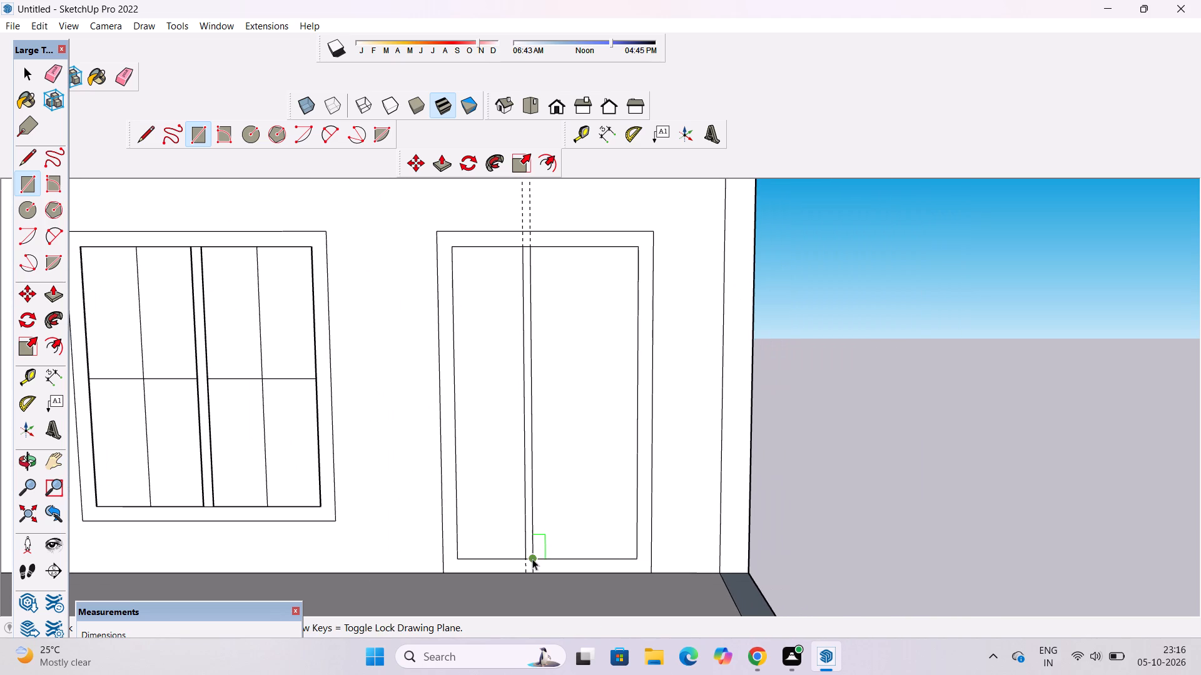
Erase the two vertical guides running through the new top-storey door.
{"action": "type", "text": "e"}
{"action": "scroll", "coordinate": [532, 559], "scroll_direction": "down", "scroll_amount": 7}
{"action": "left_click_drag", "start_coordinate": [540, 240], "coordinate": [527, 256]}
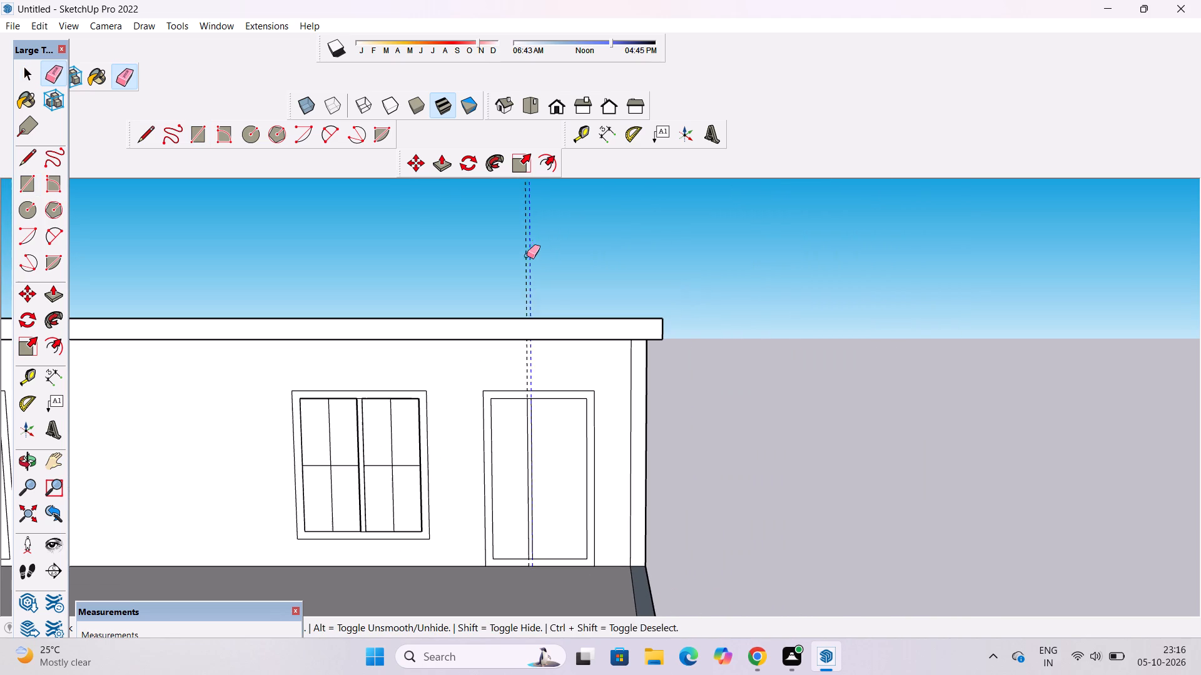
{"action": "left_click_drag", "start_coordinate": [527, 256], "coordinate": [522, 262]}
{"action": "key", "text": "space"}
Copy the round knob from the other top-storey door about 76' 10" across onto the new door's narrow panel.
{"action": "key", "text": "o"}
{"action": "scroll", "coordinate": [529, 436], "scroll_direction": "up", "scroll_amount": 4}
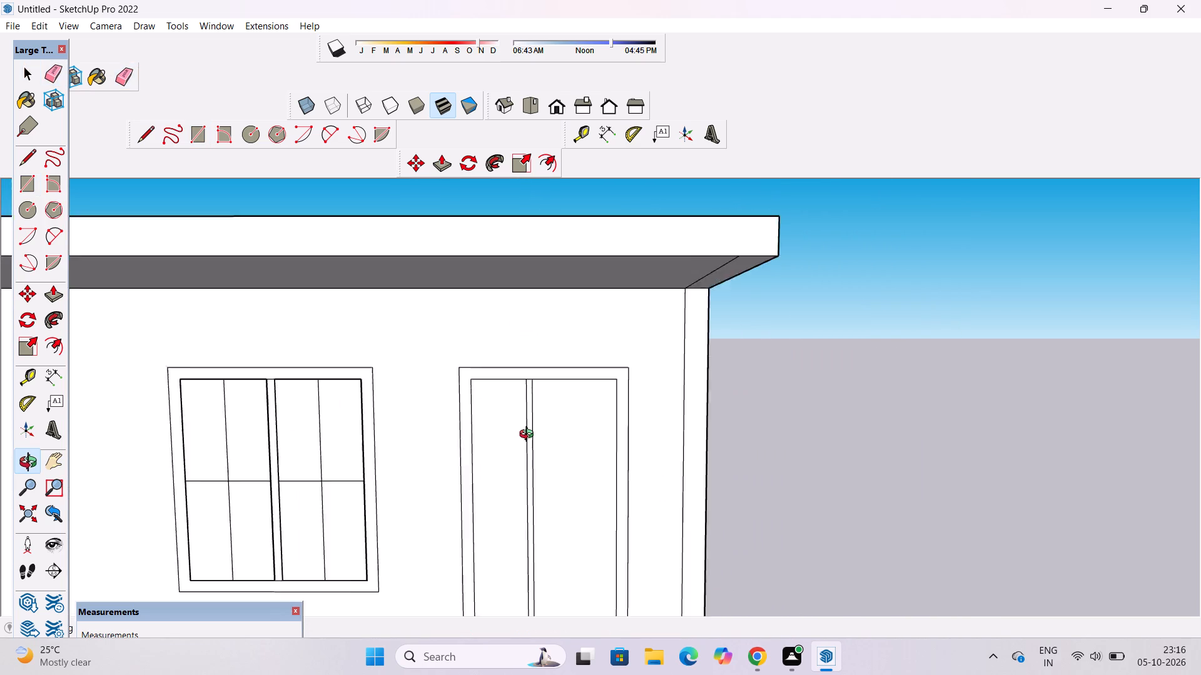
{"action": "scroll", "coordinate": [529, 436], "scroll_direction": "up", "scroll_amount": 1}
{"action": "left_click_drag", "start_coordinate": [529, 439], "coordinate": [529, 394], "text": "shift"}
{"action": "scroll", "coordinate": [528, 389], "scroll_direction": "down", "scroll_amount": 5, "text": "shift"}
{"action": "left_click_drag", "start_coordinate": [521, 407], "coordinate": [559, 406], "text": "shift"}
{"action": "scroll", "coordinate": [592, 393], "scroll_direction": "down", "scroll_amount": 5, "text": "shift"}
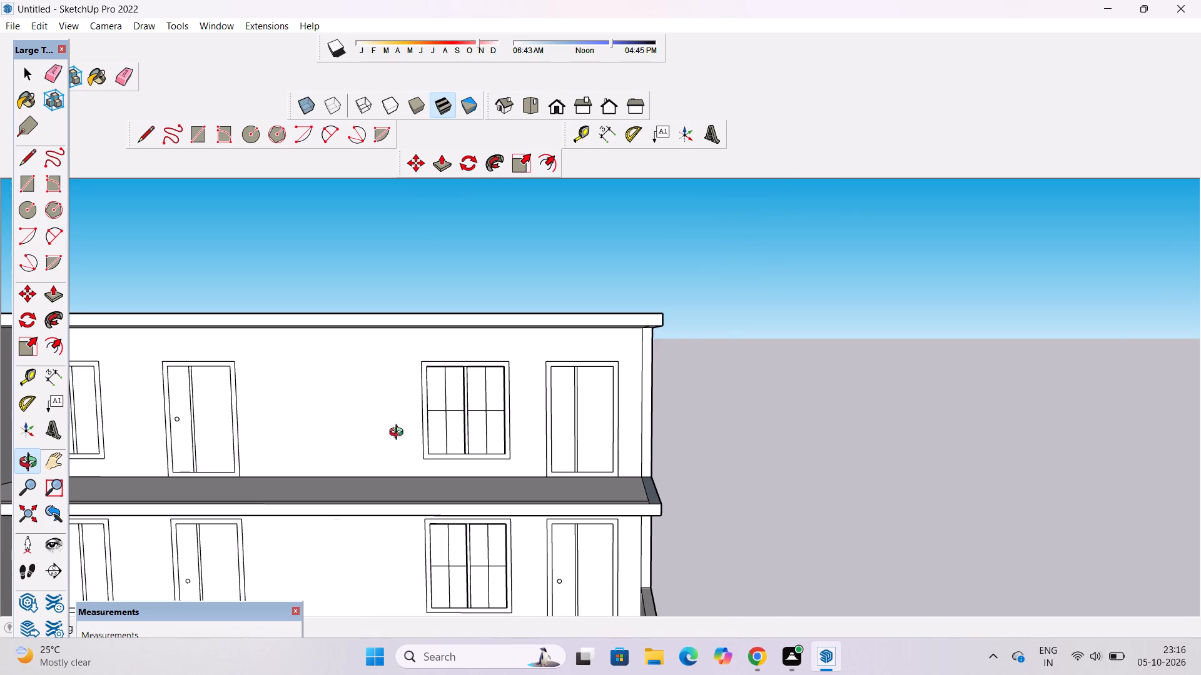
{"action": "scroll", "coordinate": [221, 435], "scroll_direction": "up", "scroll_amount": 3}
{"action": "left_click_drag", "start_coordinate": [232, 435], "coordinate": [362, 451], "text": "shift"}
{"action": "scroll", "coordinate": [279, 433], "scroll_direction": "up", "scroll_amount": 4, "text": "shift"}
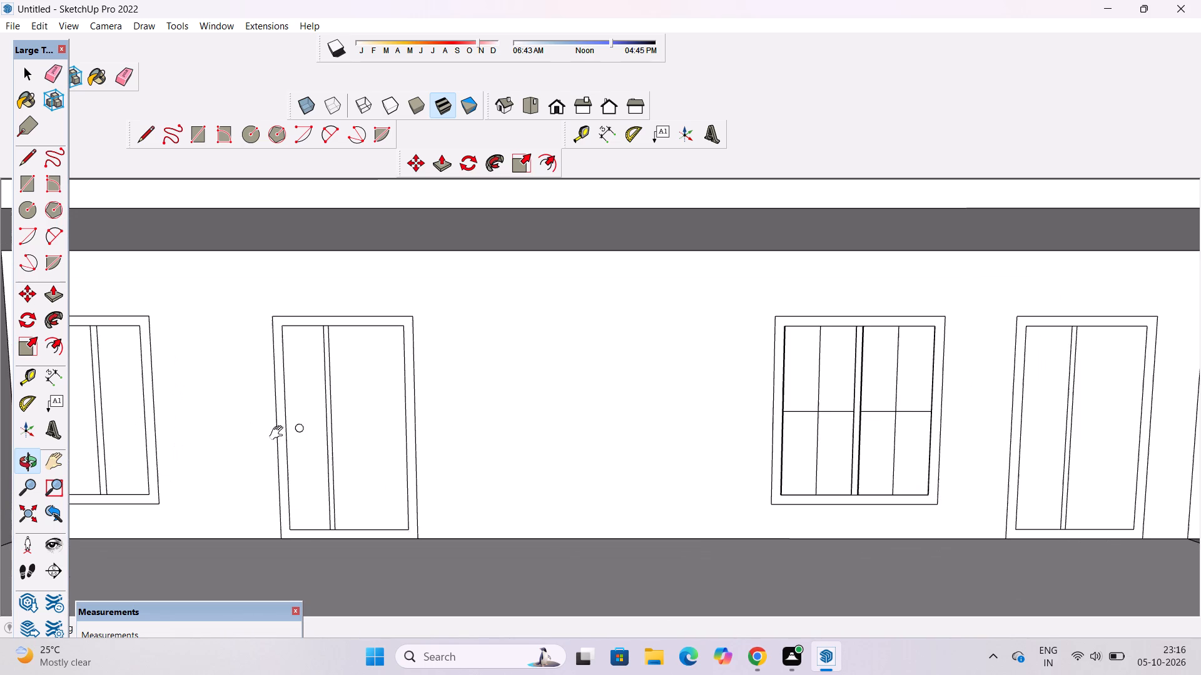
{"action": "left_click_drag", "start_coordinate": [313, 436], "coordinate": [286, 428], "text": "shift"}
{"action": "key", "text": "space"}
{"action": "scroll", "coordinate": [286, 428], "scroll_direction": "up", "scroll_amount": 5}
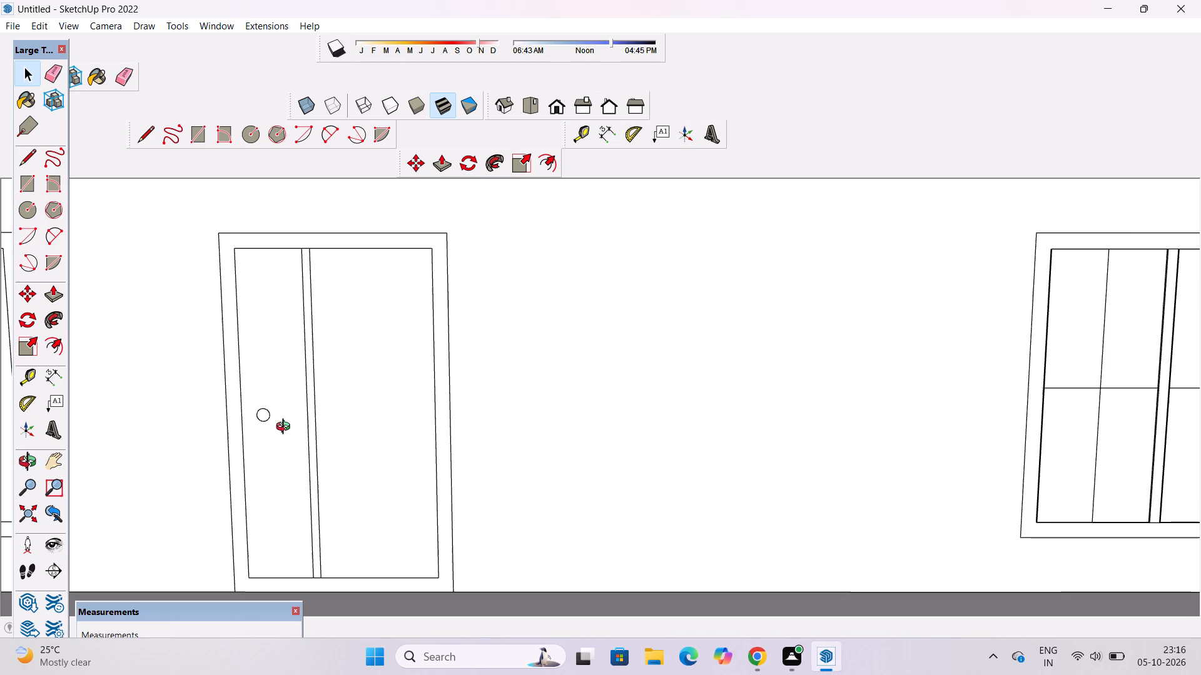
{"action": "key", "text": "space"}
{"action": "scroll", "coordinate": [245, 419], "scroll_direction": "up", "scroll_amount": 4}
{"action": "double_click", "coordinate": [271, 415]}
{"action": "scroll", "coordinate": [221, 409], "scroll_direction": "down", "scroll_amount": 6}
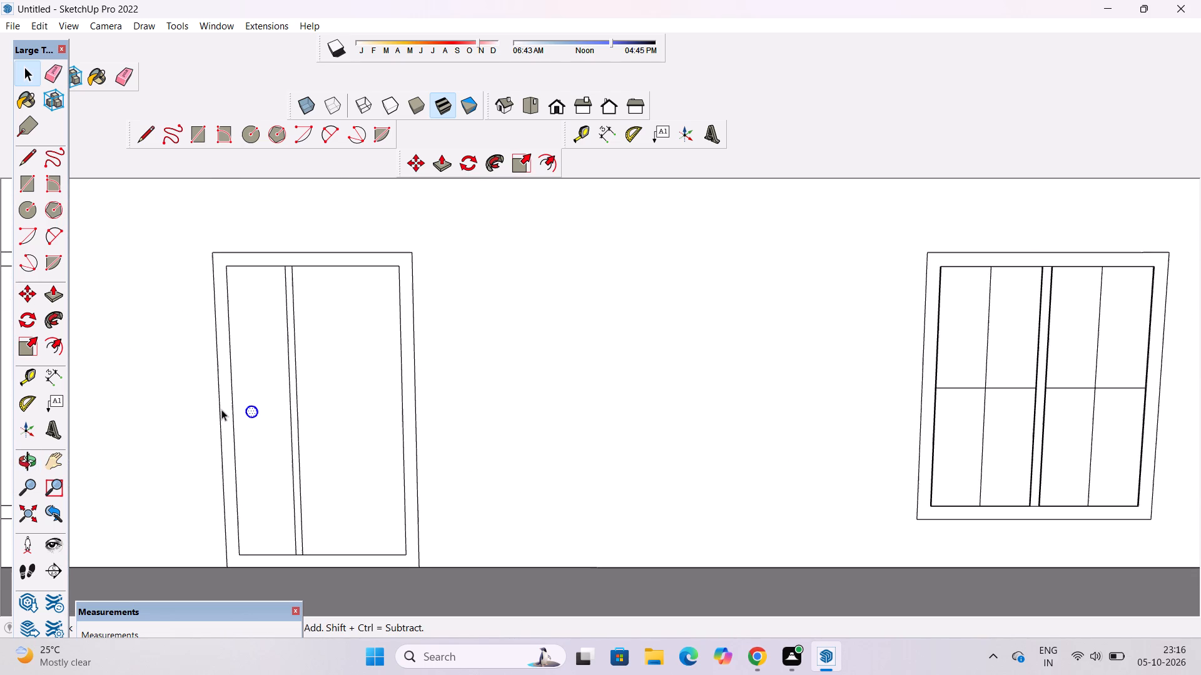
{"action": "key", "text": "m"}
{"action": "scroll", "coordinate": [251, 423], "scroll_direction": "up", "scroll_amount": 4}
{"action": "left_click", "coordinate": [260, 406]}
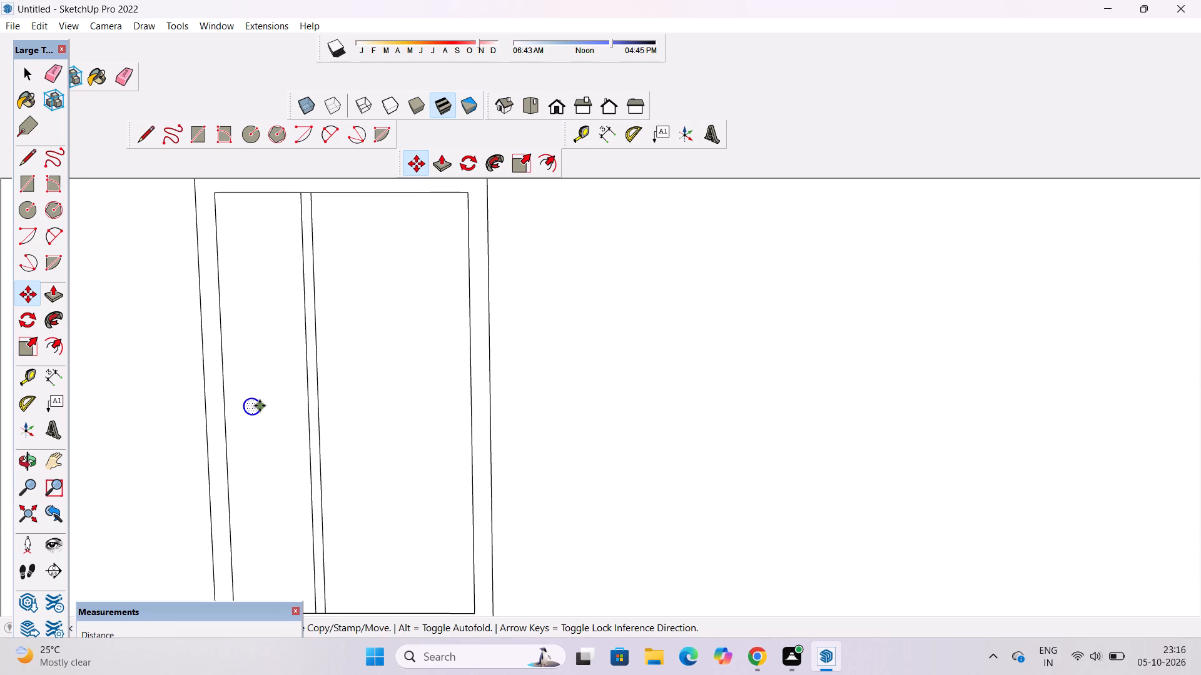
{"action": "scroll", "coordinate": [285, 406], "scroll_direction": "down", "scroll_amount": 14}
{"action": "scroll", "coordinate": [384, 409], "scroll_direction": "down", "scroll_amount": 5}
{"action": "scroll", "coordinate": [598, 407], "scroll_direction": "up", "scroll_amount": 9}
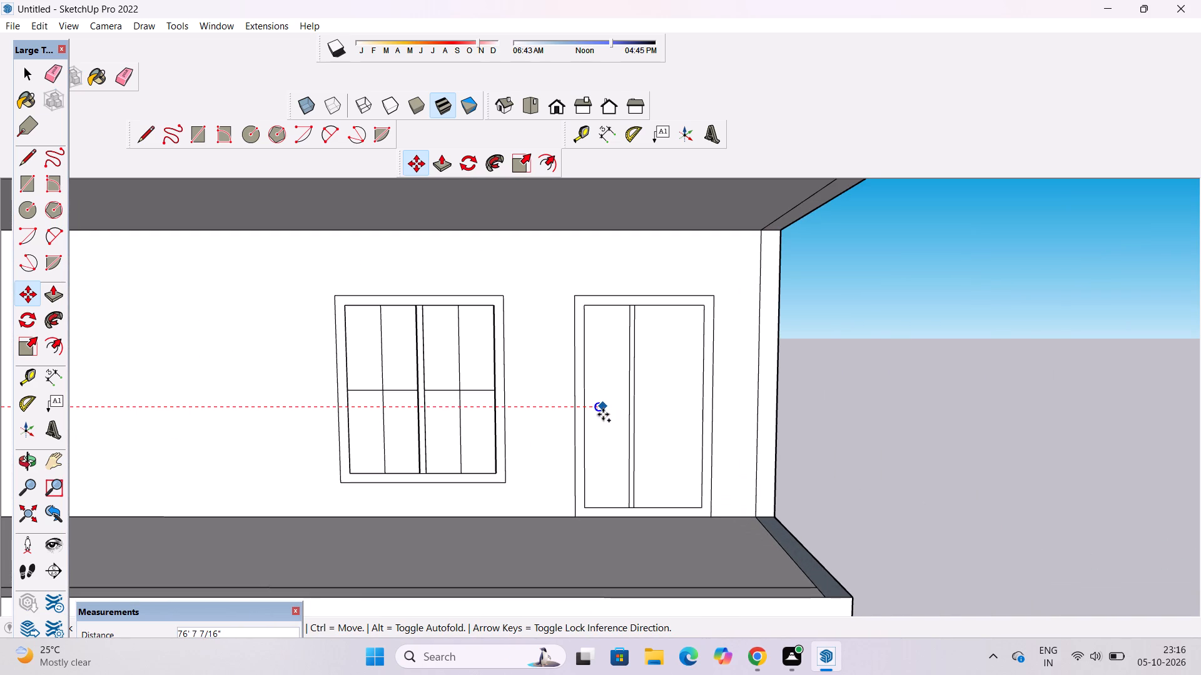
{"action": "left_click", "coordinate": [605, 421]}
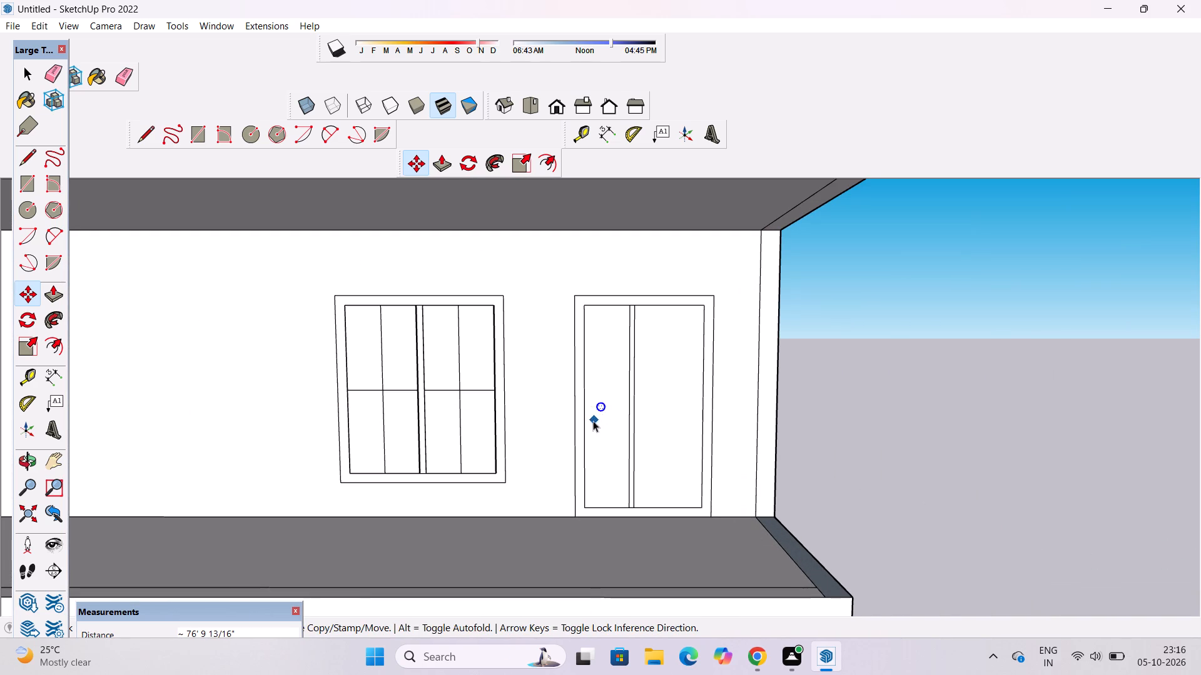
{"action": "key", "text": "space"}
{"action": "left_click", "coordinate": [945, 379]}
Push/Pull the narrow strip along the front edge of the top-storey floor up 5' as a parapet.
{"action": "scroll", "coordinate": [694, 392], "scroll_direction": "down", "scroll_amount": 4}
{"action": "key", "text": "o"}
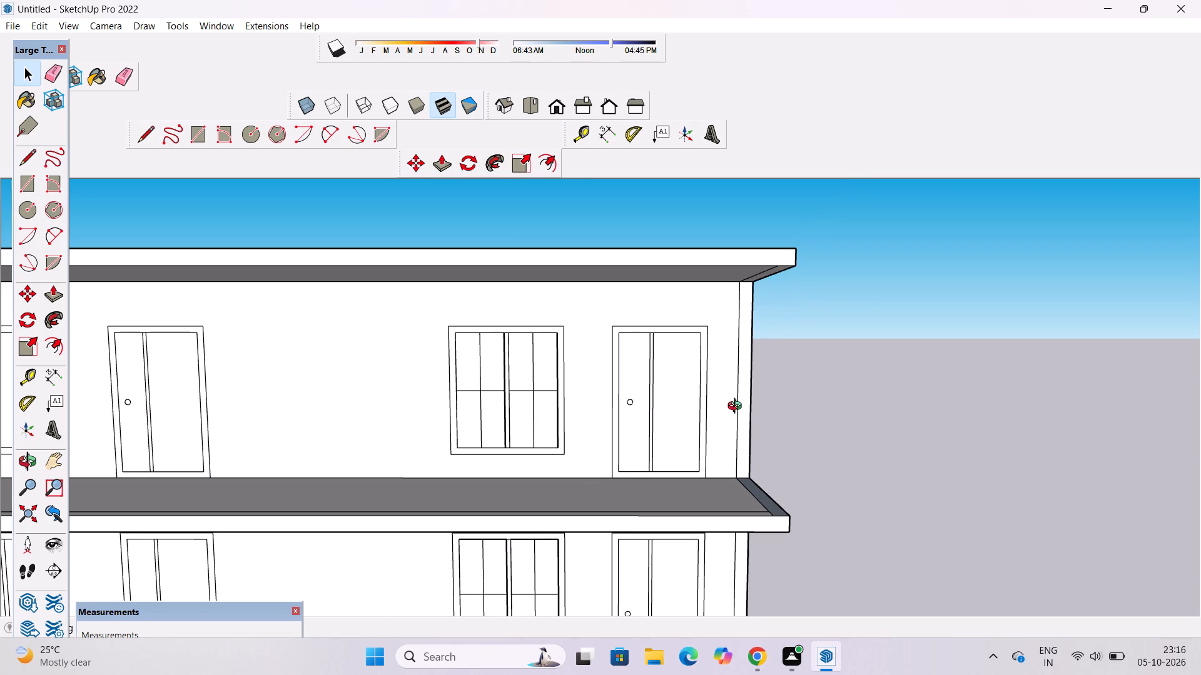
{"action": "left_click_drag", "start_coordinate": [737, 411], "coordinate": [611, 411], "text": "shift"}
{"action": "left_click_drag", "start_coordinate": [636, 460], "coordinate": [618, 524]}
{"action": "left_click_drag", "start_coordinate": [618, 526], "coordinate": [626, 446]}
{"action": "left_click_drag", "start_coordinate": [632, 470], "coordinate": [637, 505]}
{"action": "scroll", "coordinate": [607, 469], "scroll_direction": "down", "scroll_amount": 5}
{"action": "left_click_drag", "start_coordinate": [437, 499], "coordinate": [596, 477], "text": "shift"}
{"action": "left_click_drag", "start_coordinate": [599, 477], "coordinate": [599, 516]}
{"action": "left_click_drag", "start_coordinate": [599, 516], "coordinate": [584, 532], "text": "shift"}
{"action": "left_click_drag", "start_coordinate": [582, 532], "coordinate": [582, 514], "text": "shift"}
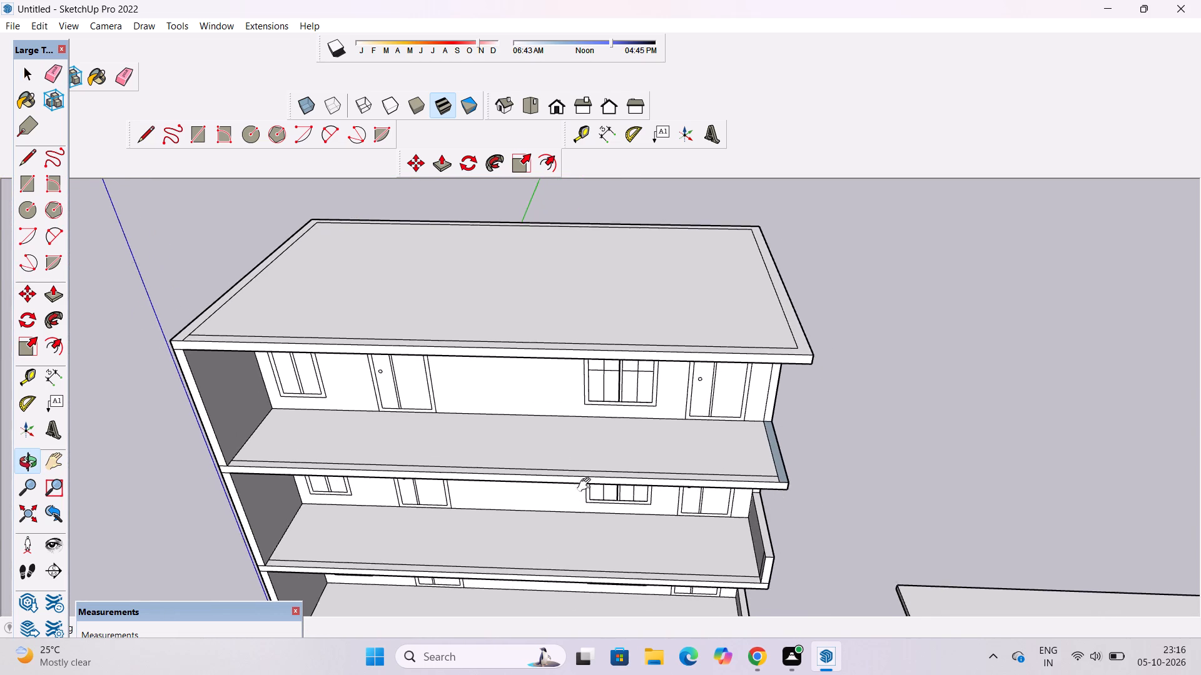
{"action": "scroll", "coordinate": [579, 464], "scroll_direction": "up", "scroll_amount": 5, "text": "shift"}
{"action": "left_click_drag", "start_coordinate": [576, 491], "coordinate": [589, 471], "text": "shift"}
{"action": "left_click_drag", "start_coordinate": [589, 481], "coordinate": [616, 454], "text": "shift"}
{"action": "scroll", "coordinate": [618, 448], "scroll_direction": "down", "scroll_amount": 4, "text": "shift"}
{"action": "left_click_drag", "start_coordinate": [618, 448], "coordinate": [592, 474], "text": "shift"}
{"action": "left_click_drag", "start_coordinate": [595, 487], "coordinate": [661, 502]}
{"action": "scroll", "coordinate": [679, 469], "scroll_direction": "up", "scroll_amount": 3, "text": "shift"}
{"action": "left_click_drag", "start_coordinate": [679, 491], "coordinate": [688, 527]}
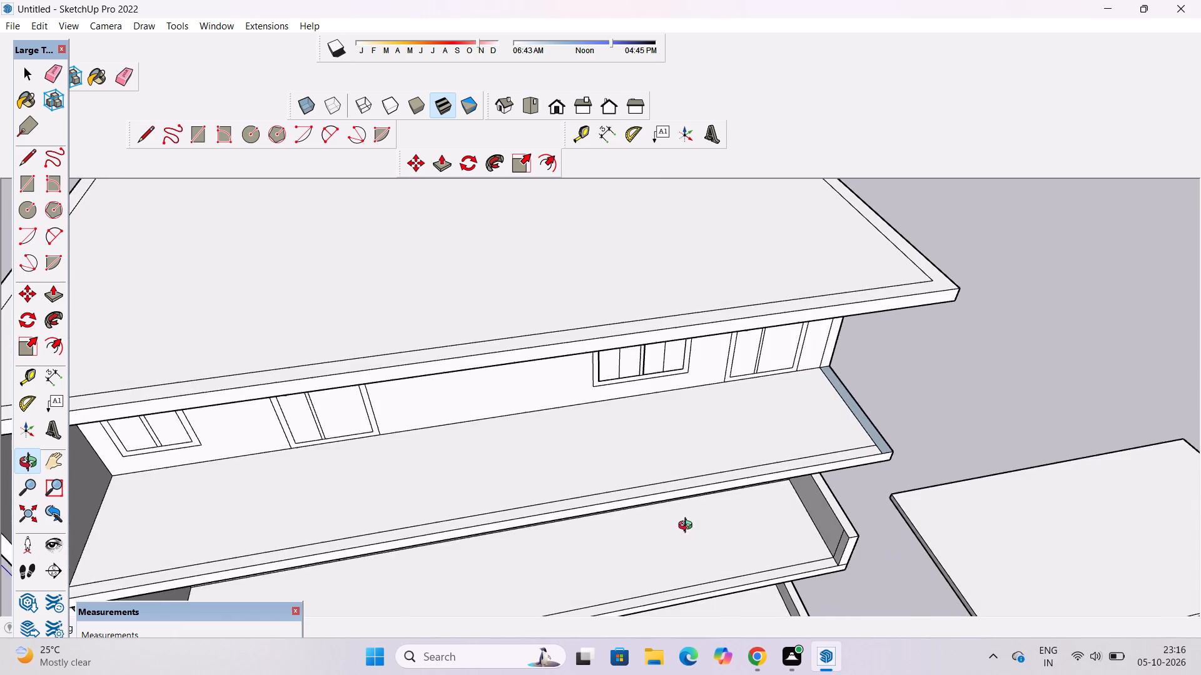
{"action": "left_click_drag", "start_coordinate": [688, 527], "coordinate": [688, 525]}
{"action": "left_click_drag", "start_coordinate": [687, 528], "coordinate": [660, 447]}
{"action": "left_click_drag", "start_coordinate": [657, 442], "coordinate": [651, 479], "text": "shift"}
{"action": "left_click_drag", "start_coordinate": [646, 487], "coordinate": [613, 513]}
{"action": "key", "text": "p"}
{"action": "scroll", "coordinate": [610, 512], "scroll_direction": "up", "scroll_amount": 4}
{"action": "left_click", "coordinate": [625, 464]}
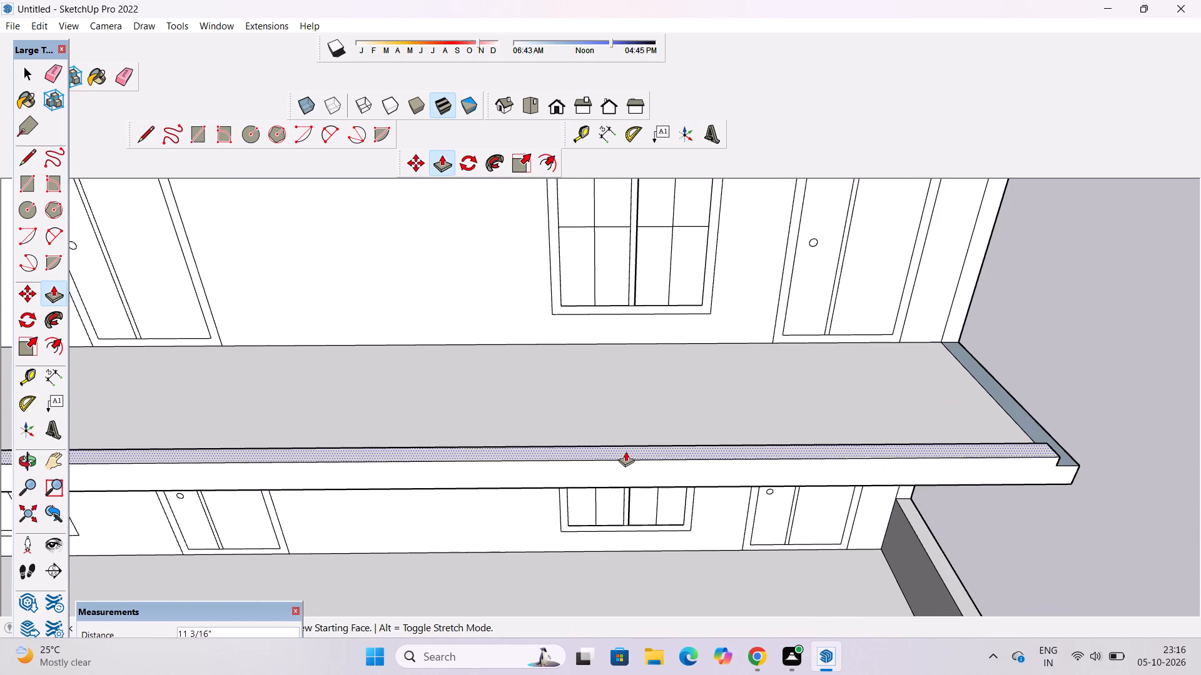
{"action": "scroll", "coordinate": [627, 447], "scroll_direction": "down", "scroll_amount": 10}
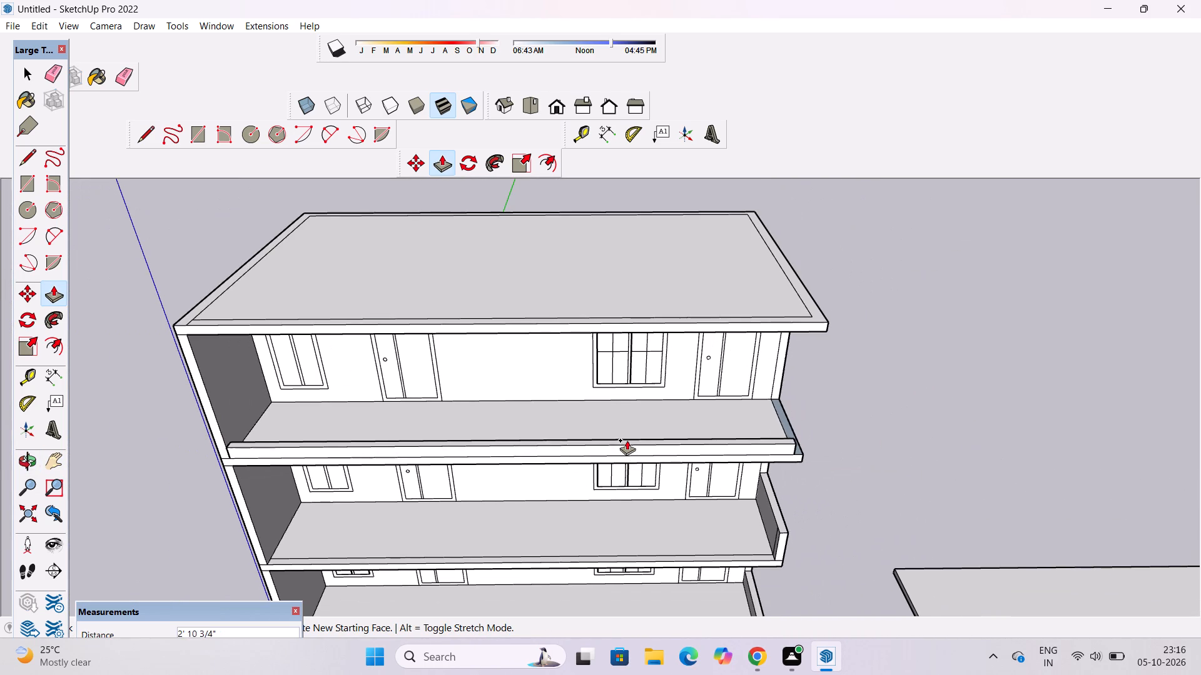
{"action": "scroll", "coordinate": [627, 436], "scroll_direction": "up", "scroll_amount": 1}
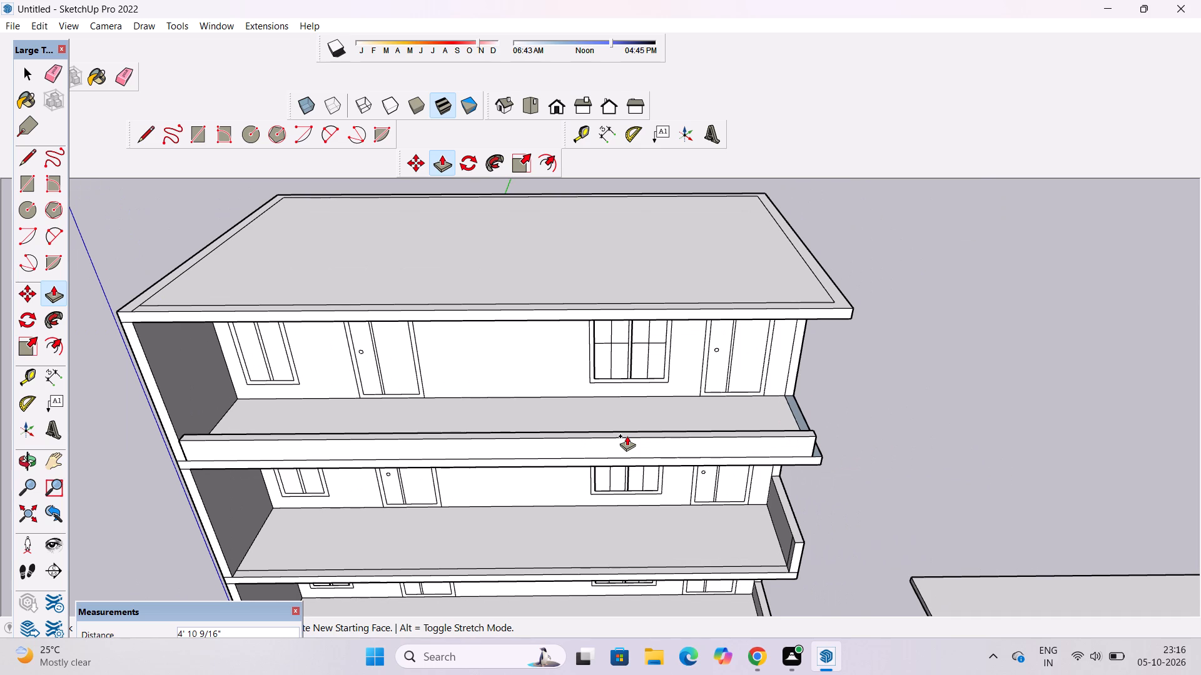
{"action": "type", "text": "5'"}
{"action": "key", "text": "Return"}
Push/Pull the narrow strip along the short side edge of the top-storey floor up 5', level with the front parapet.
{"action": "key", "text": "o"}
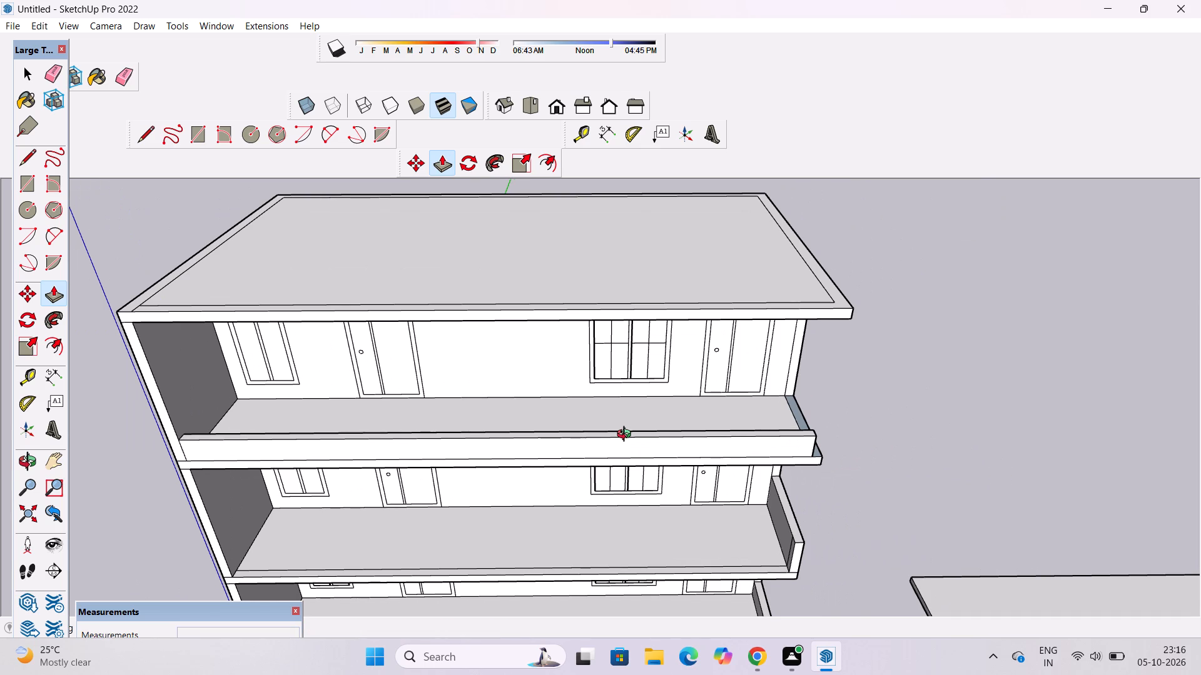
{"action": "scroll", "coordinate": [627, 436], "scroll_direction": "down", "scroll_amount": 4}
{"action": "left_click_drag", "start_coordinate": [801, 484], "coordinate": [577, 397]}
{"action": "scroll", "coordinate": [627, 421], "scroll_direction": "up", "scroll_amount": 3}
{"action": "left_click_drag", "start_coordinate": [632, 429], "coordinate": [649, 373], "text": "shift"}
{"action": "left_click_drag", "start_coordinate": [658, 414], "coordinate": [664, 529]}
{"action": "scroll", "coordinate": [663, 504], "scroll_direction": "up", "scroll_amount": 5}
{"action": "left_click_drag", "start_coordinate": [663, 504], "coordinate": [656, 489], "text": "shift"}
{"action": "left_click_drag", "start_coordinate": [656, 492], "coordinate": [679, 517]}
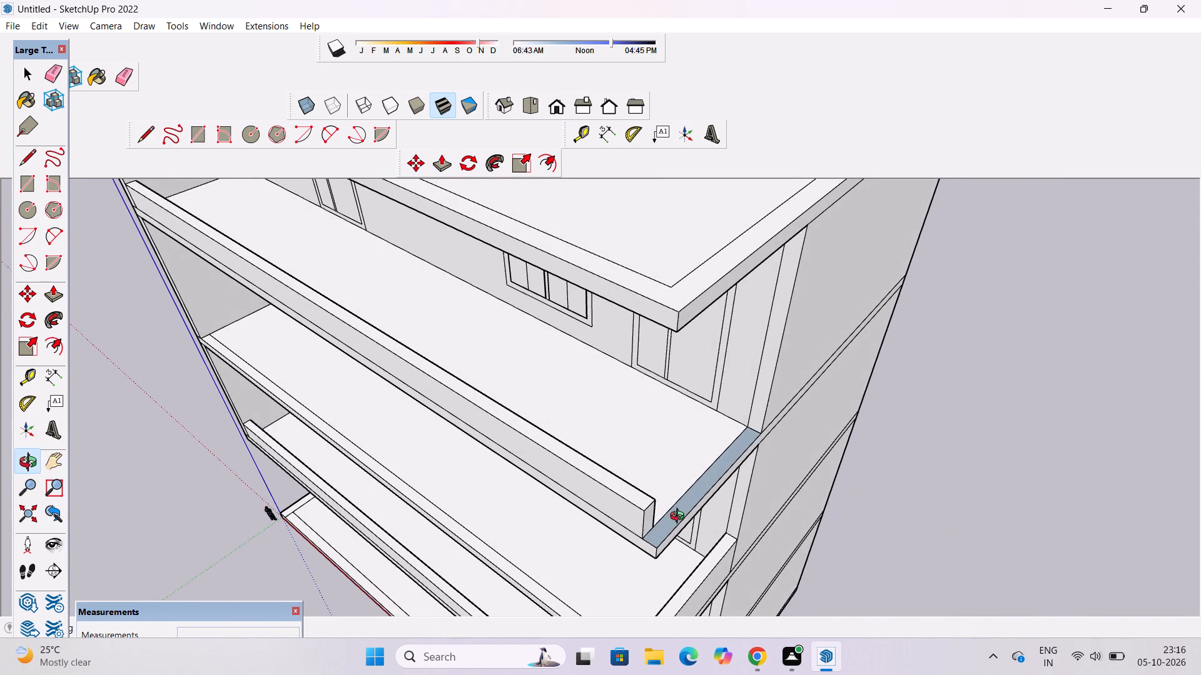
{"action": "key", "text": "p"}
{"action": "scroll", "coordinate": [680, 517], "scroll_direction": "up", "scroll_amount": 4}
{"action": "left_click", "coordinate": [675, 514]}
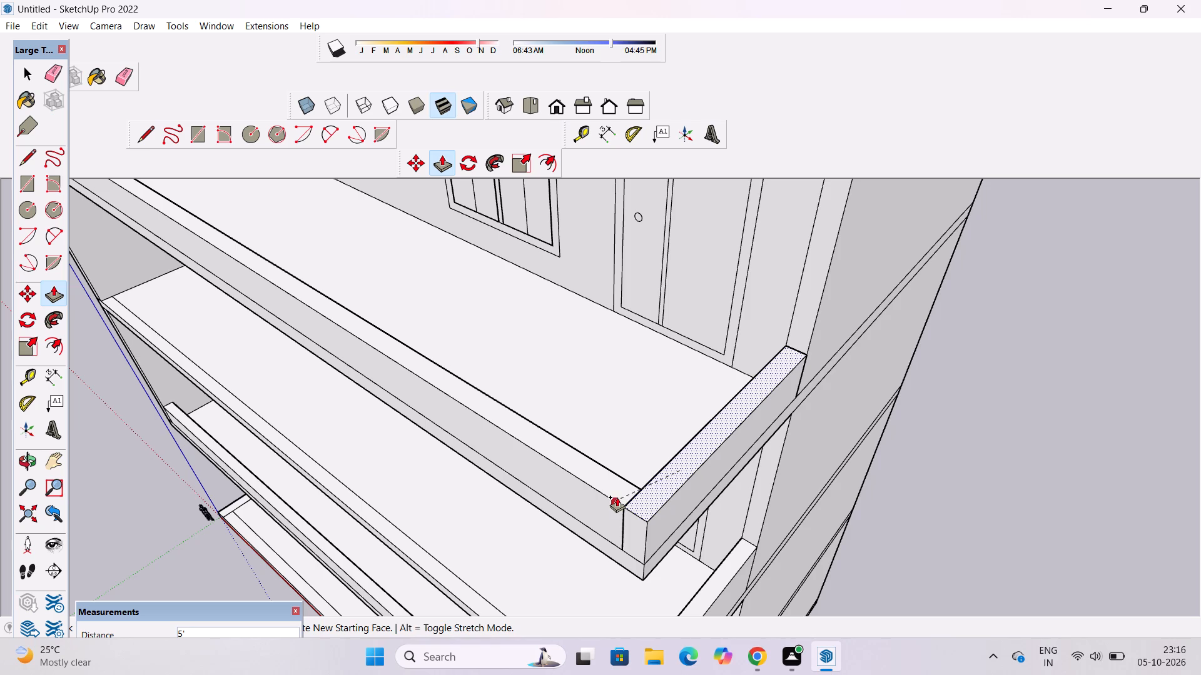
{"action": "left_click", "coordinate": [616, 496]}
Examine the parapets on all storeys of the building from the front and from above.
{"action": "key", "text": "o"}
{"action": "scroll", "coordinate": [613, 495], "scroll_direction": "down", "scroll_amount": 7}
{"action": "left_click_drag", "start_coordinate": [549, 521], "coordinate": [626, 457]}
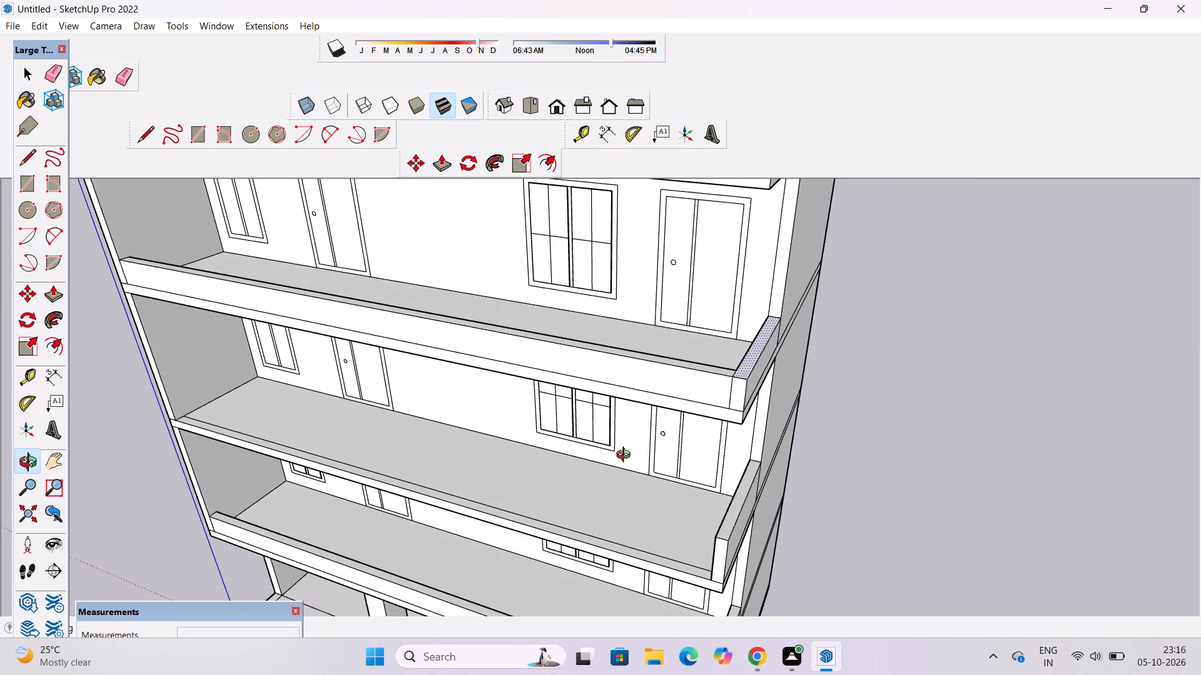
{"action": "scroll", "coordinate": [626, 456], "scroll_direction": "down", "scroll_amount": 3}
{"action": "scroll", "coordinate": [569, 485], "scroll_direction": "up", "scroll_amount": 2}
{"action": "left_click_drag", "start_coordinate": [564, 504], "coordinate": [623, 456]}
{"action": "scroll", "coordinate": [646, 422], "scroll_direction": "down", "scroll_amount": 5}
{"action": "left_click_drag", "start_coordinate": [652, 464], "coordinate": [676, 463]}
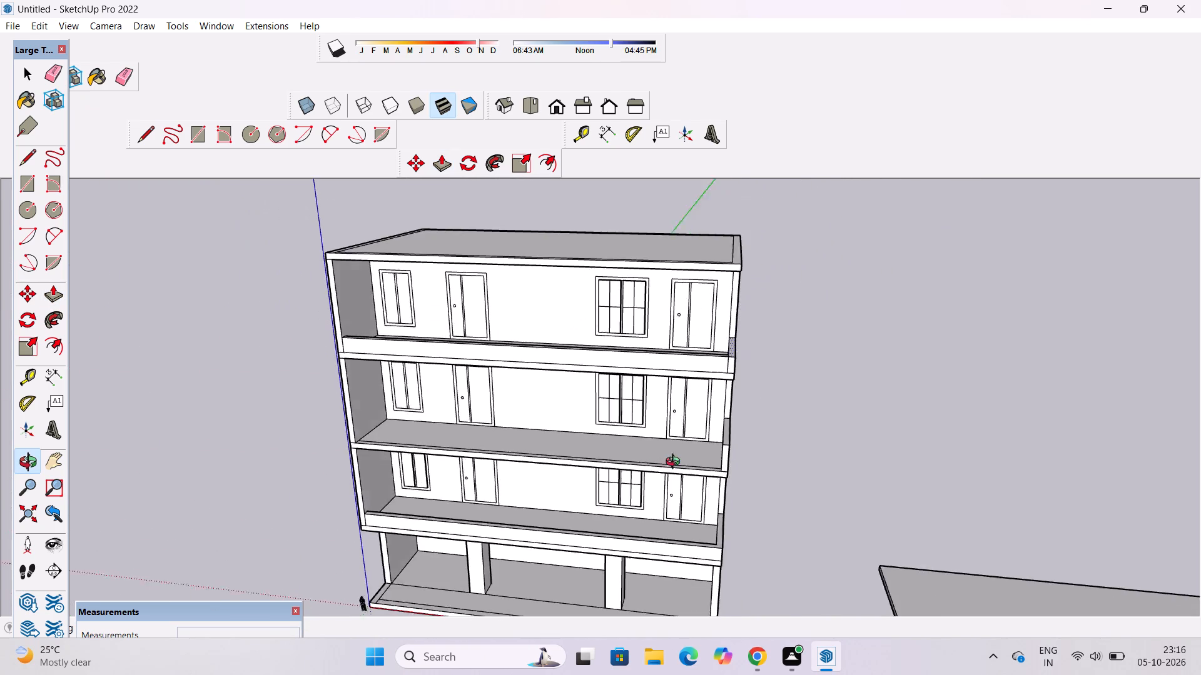
{"action": "left_click_drag", "start_coordinate": [676, 463], "coordinate": [711, 451]}
{"action": "scroll", "coordinate": [711, 451], "scroll_direction": "down", "scroll_amount": 2}
{"action": "left_click_drag", "start_coordinate": [682, 465], "coordinate": [729, 451], "text": "shift"}
{"action": "left_click_drag", "start_coordinate": [731, 455], "coordinate": [739, 491]}
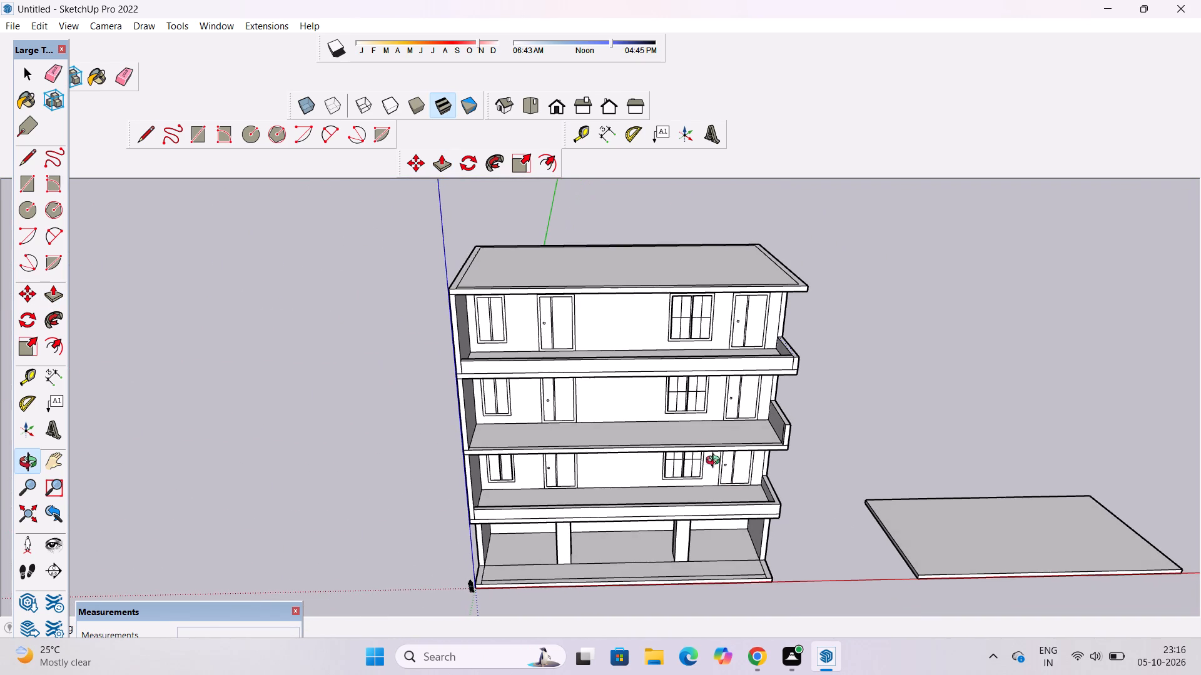
{"action": "left_click_drag", "start_coordinate": [683, 409], "coordinate": [674, 476]}
{"action": "left_click_drag", "start_coordinate": [661, 458], "coordinate": [664, 480], "text": "shift"}
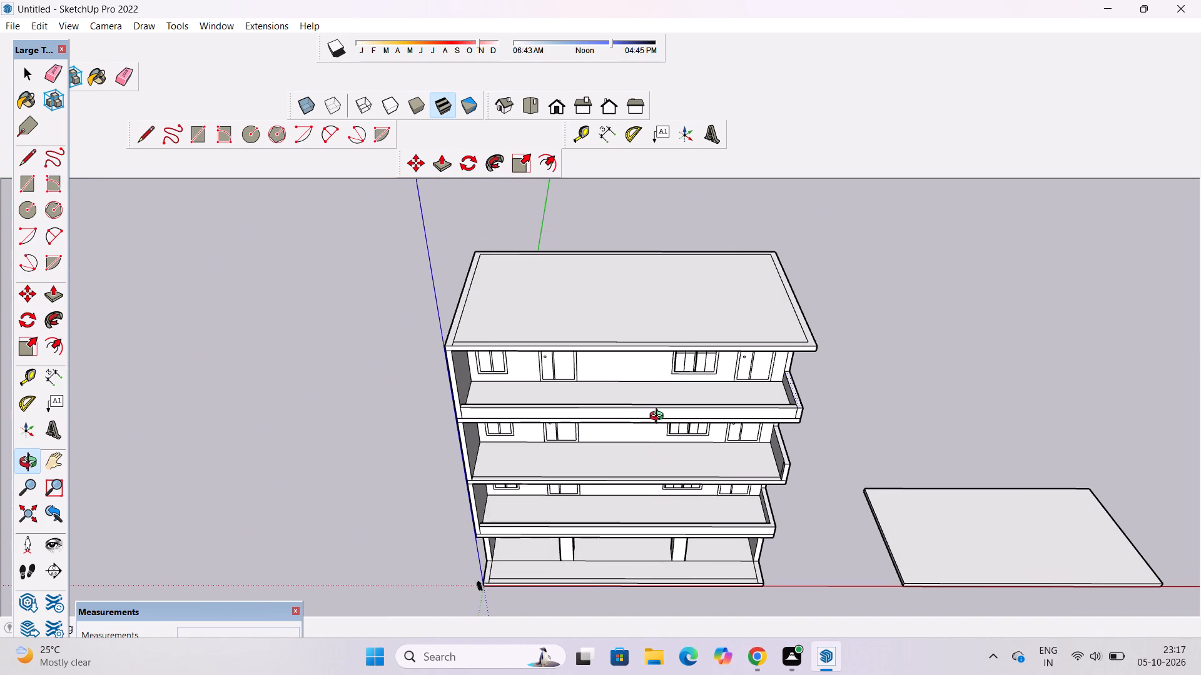
{"action": "left_click_drag", "start_coordinate": [659, 411], "coordinate": [659, 462]}
{"action": "scroll", "coordinate": [658, 463], "scroll_direction": "up", "scroll_amount": 4}
{"action": "left_click_drag", "start_coordinate": [648, 449], "coordinate": [647, 459]}
{"action": "left_click", "coordinate": [647, 459], "text": "shift"}
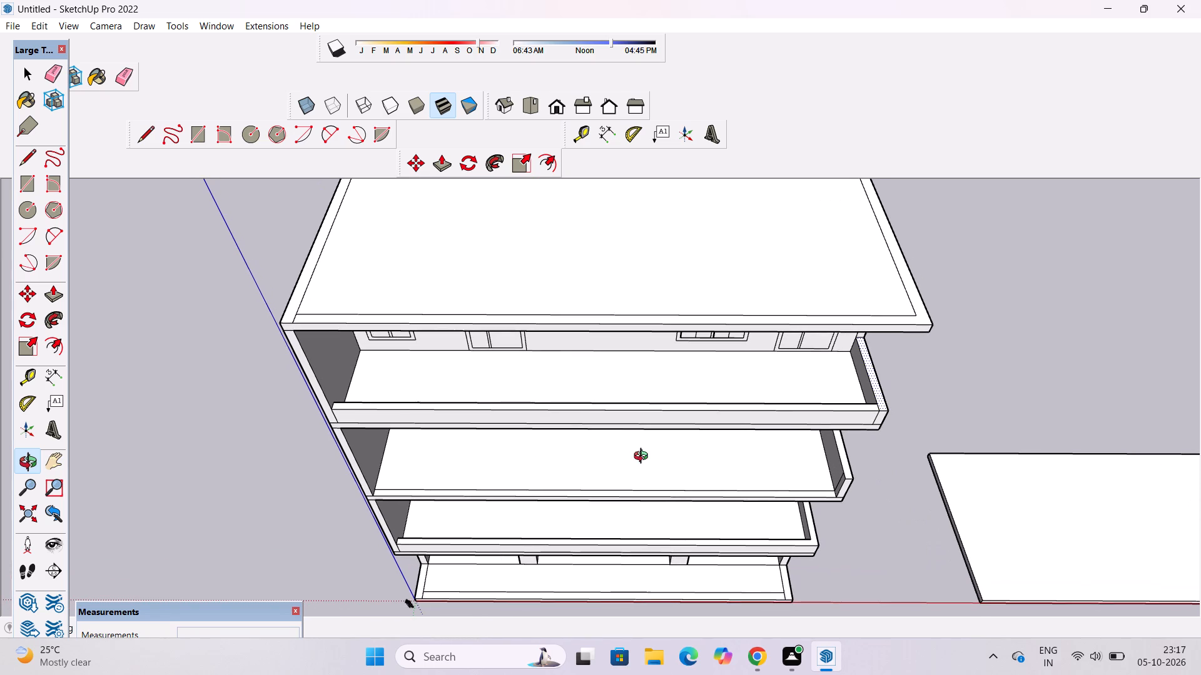
Place a Tape Measure guide 50' along the top-storey front parapet from its wall end, running across the floor.
{"action": "key", "text": "t"}
{"action": "scroll", "coordinate": [420, 411], "scroll_direction": "up", "scroll_amount": 9}
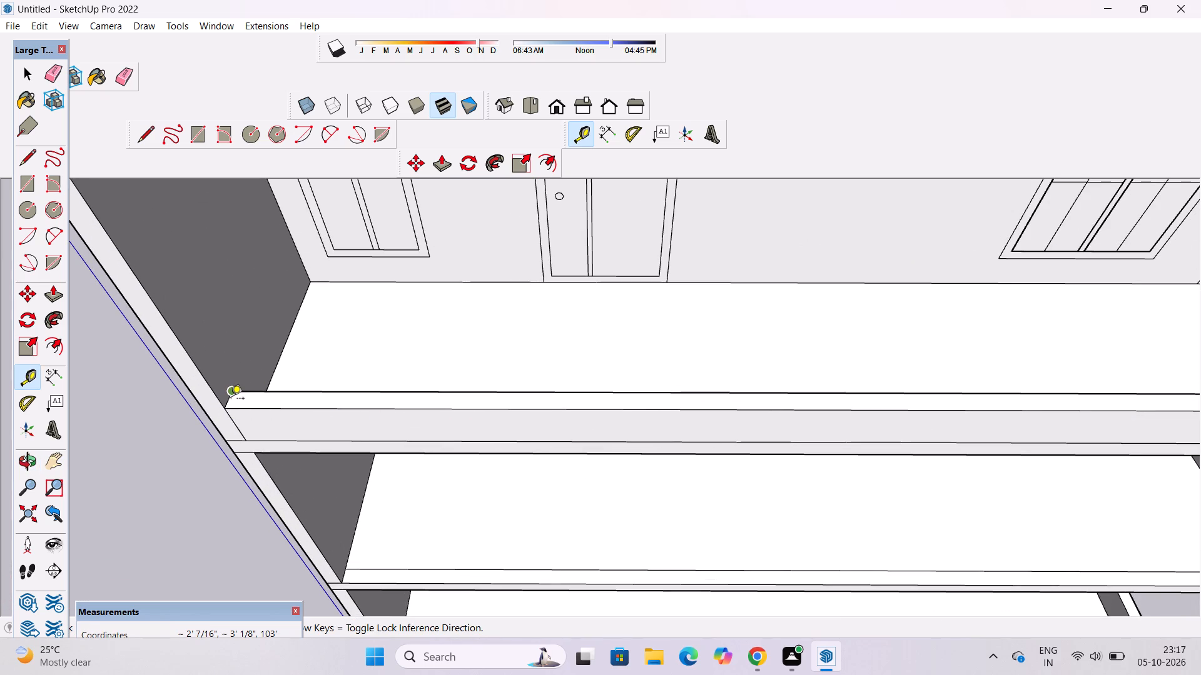
{"action": "scroll", "coordinate": [229, 398], "scroll_direction": "up", "scroll_amount": 8}
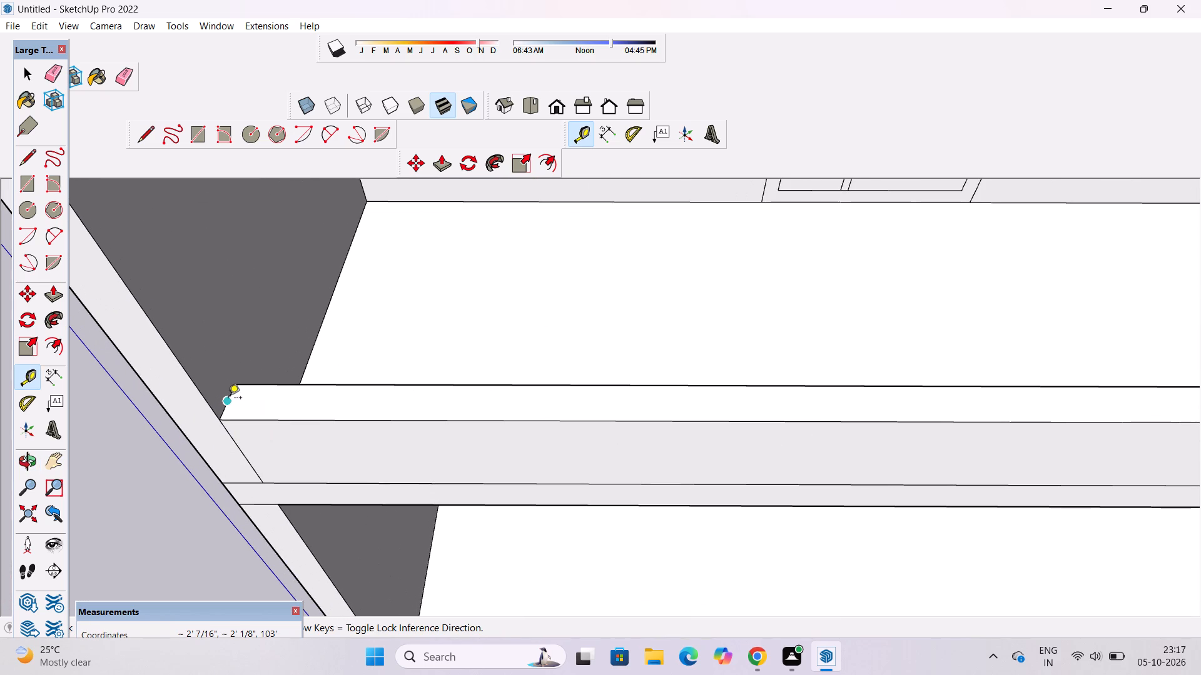
{"action": "left_click", "coordinate": [228, 399]}
{"action": "scroll", "coordinate": [228, 399], "scroll_direction": "down", "scroll_amount": 14}
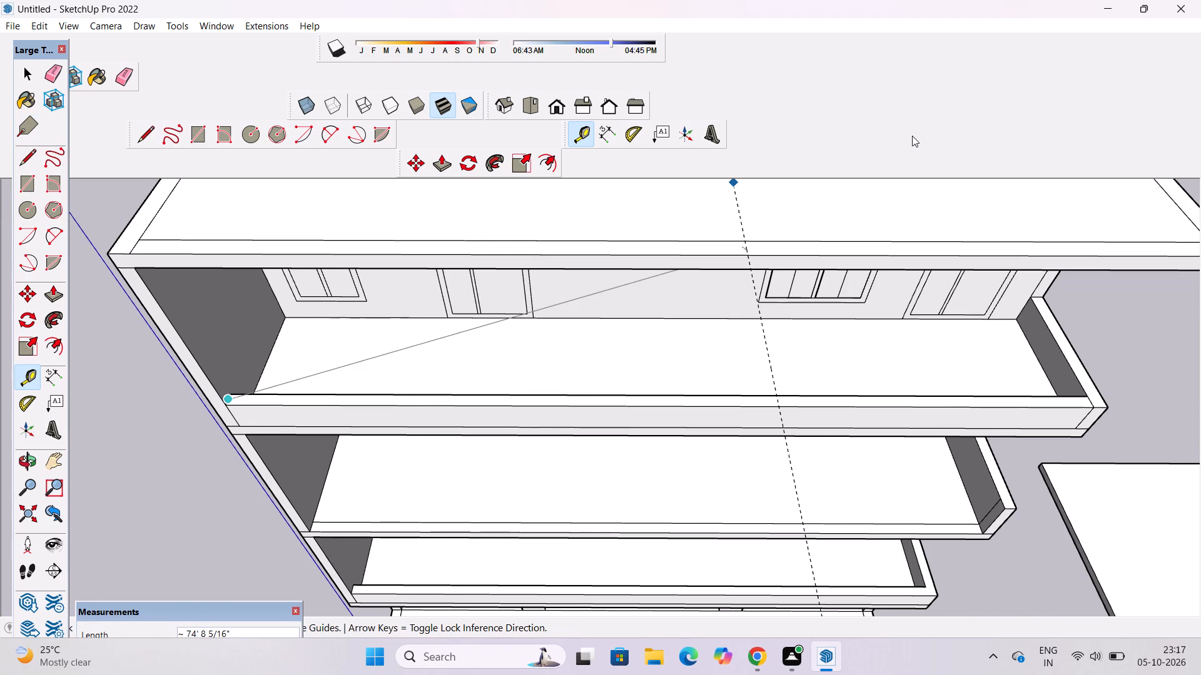
{"action": "scroll", "coordinate": [50, 524], "scroll_direction": "down", "scroll_amount": 4}
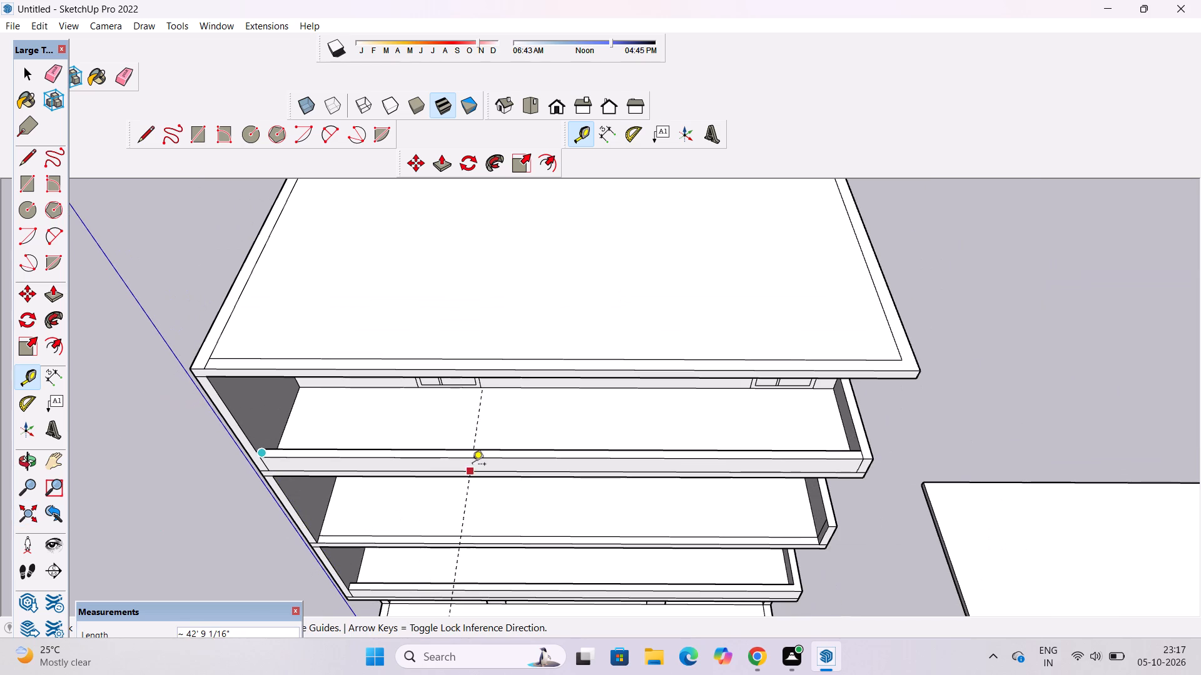
{"action": "scroll", "coordinate": [470, 459], "scroll_direction": "up", "scroll_amount": 5}
{"action": "scroll", "coordinate": [470, 458], "scroll_direction": "down", "scroll_amount": 7}
{"action": "key", "text": "o"}
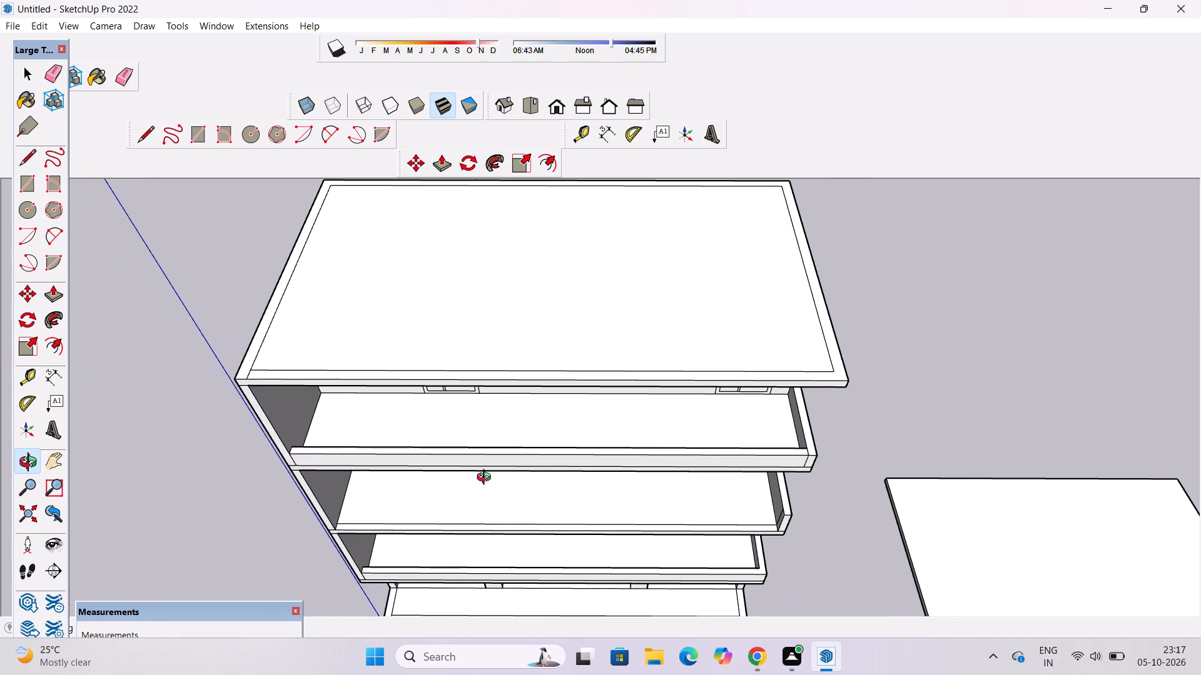
{"action": "left_click_drag", "start_coordinate": [502, 494], "coordinate": [523, 437]}
{"action": "scroll", "coordinate": [523, 437], "scroll_direction": "down", "scroll_amount": 4}
{"action": "left_click_drag", "start_coordinate": [536, 474], "coordinate": [540, 431], "text": "shift"}
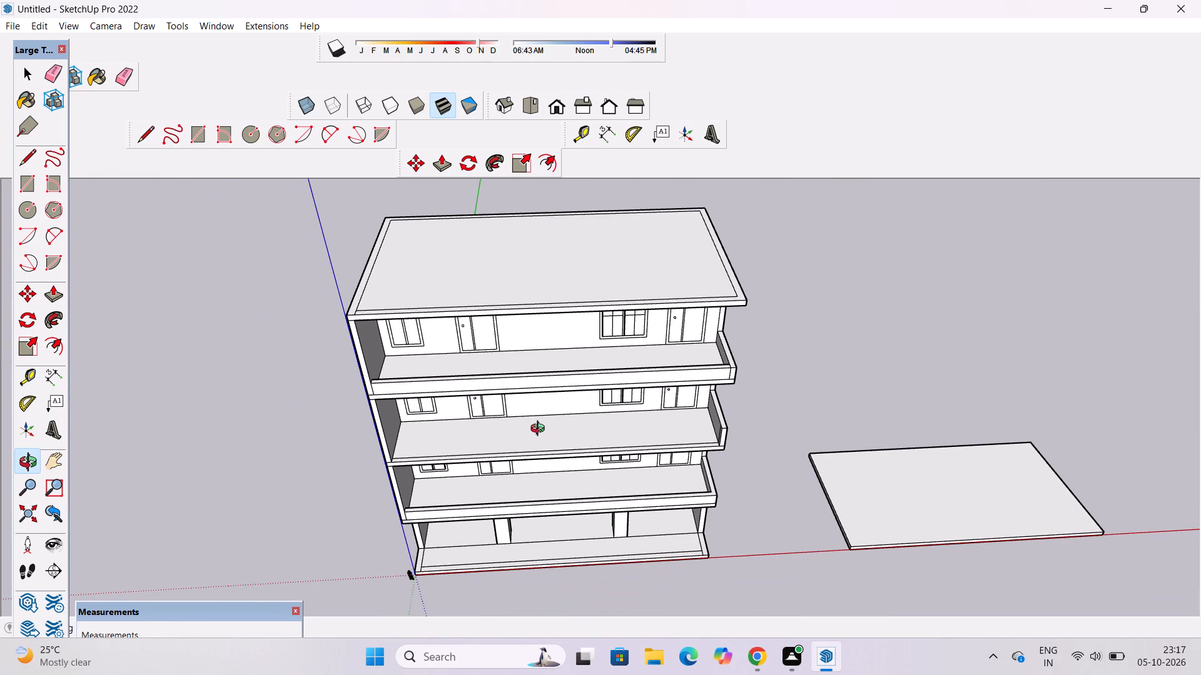
{"action": "scroll", "coordinate": [537, 426], "scroll_direction": "down", "scroll_amount": 5}
{"action": "scroll", "coordinate": [523, 372], "scroll_direction": "up", "scroll_amount": 4}
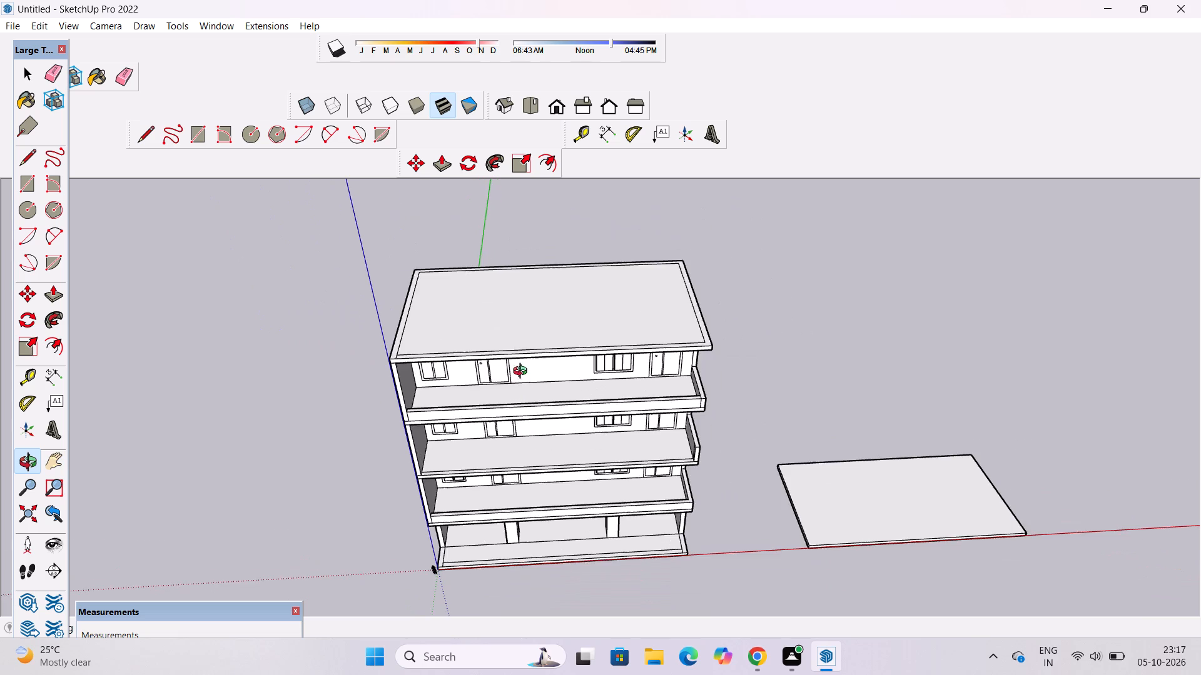
{"action": "scroll", "coordinate": [508, 354], "scroll_direction": "down", "scroll_amount": 3}
{"action": "left_click_drag", "start_coordinate": [540, 439], "coordinate": [554, 462]}
{"action": "scroll", "coordinate": [554, 464], "scroll_direction": "up", "scroll_amount": 4}
{"action": "left_click_drag", "start_coordinate": [554, 463], "coordinate": [533, 432], "text": "shift"}
{"action": "left_click_drag", "start_coordinate": [525, 431], "coordinate": [513, 431]}
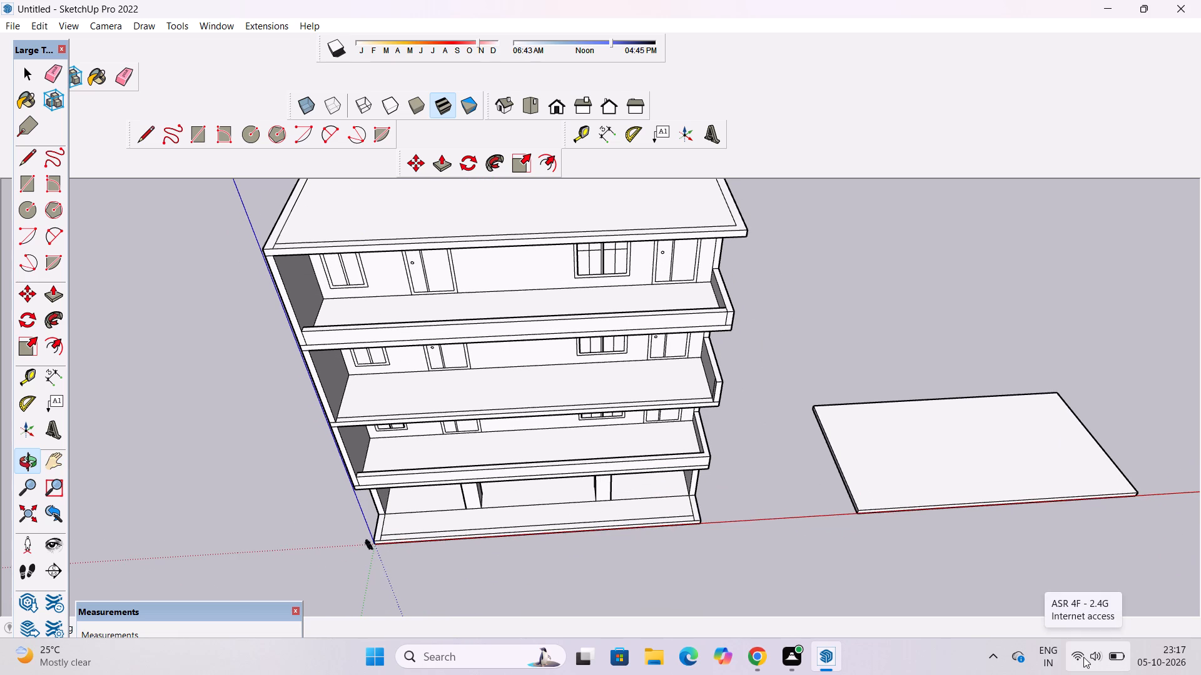
{"action": "scroll", "coordinate": [595, 441], "scroll_direction": "down", "scroll_amount": 5}
{"action": "left_click_drag", "start_coordinate": [587, 464], "coordinate": [569, 421]}
{"action": "scroll", "coordinate": [534, 387], "scroll_direction": "up", "scroll_amount": 4}
{"action": "left_click_drag", "start_coordinate": [534, 400], "coordinate": [542, 470]}
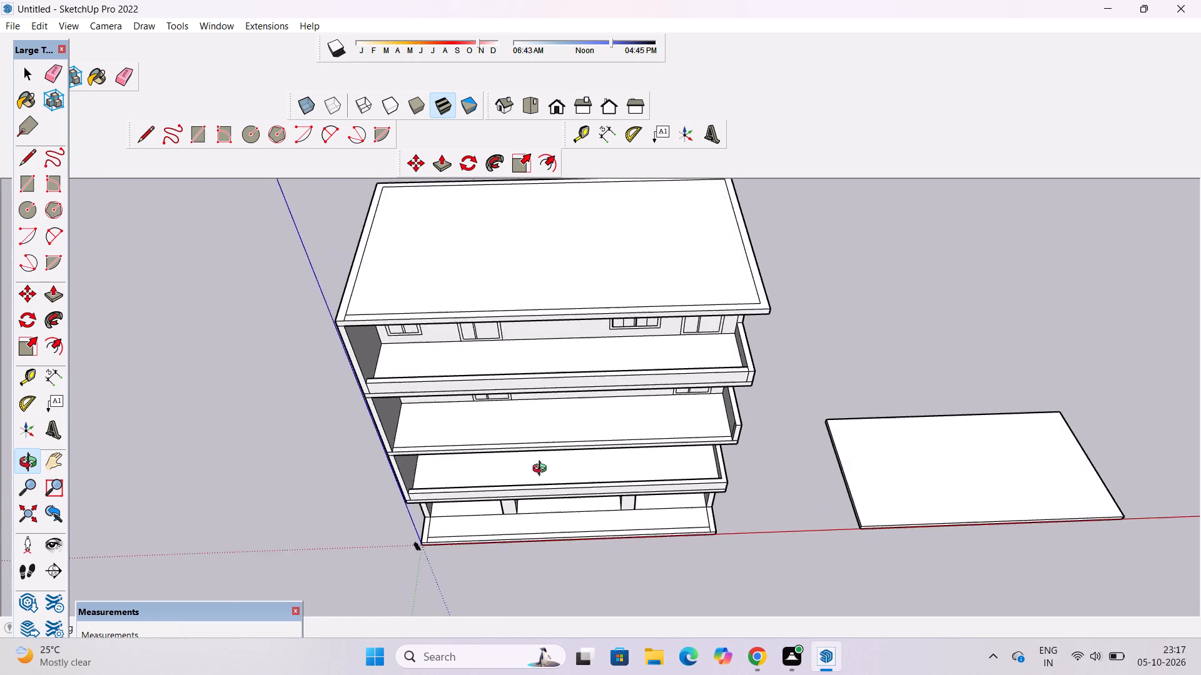
{"action": "scroll", "coordinate": [542, 470], "scroll_direction": "up", "scroll_amount": 2}
{"action": "left_click_drag", "start_coordinate": [545, 466], "coordinate": [560, 476], "text": "shift"}
{"action": "key", "text": "t"}
{"action": "scroll", "coordinate": [548, 371], "scroll_direction": "up", "scroll_amount": 4}
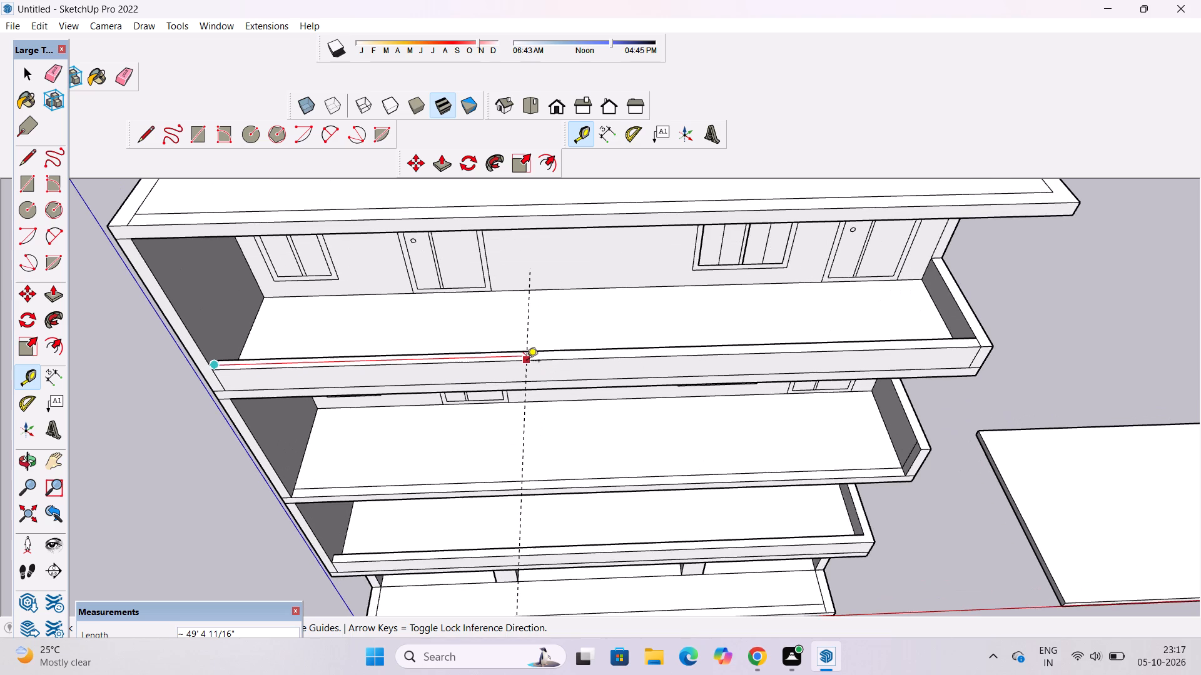
{"action": "scroll", "coordinate": [527, 361], "scroll_direction": "down", "scroll_amount": 1}
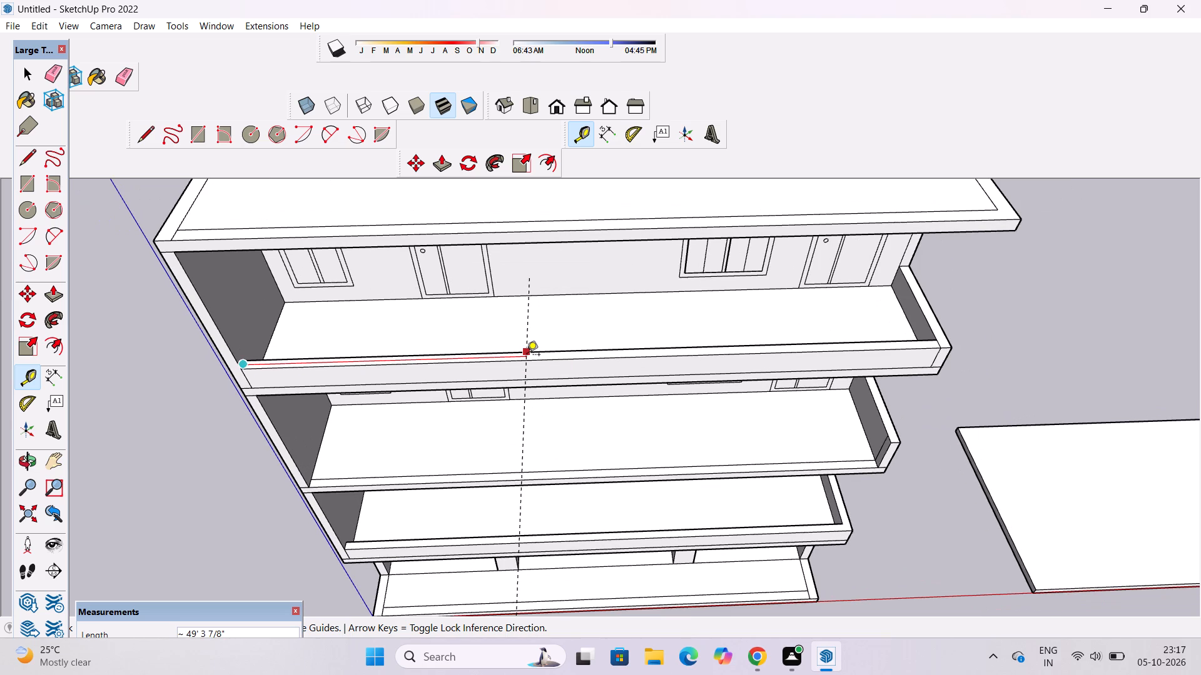
{"action": "scroll", "coordinate": [527, 356], "scroll_direction": "up", "scroll_amount": 2}
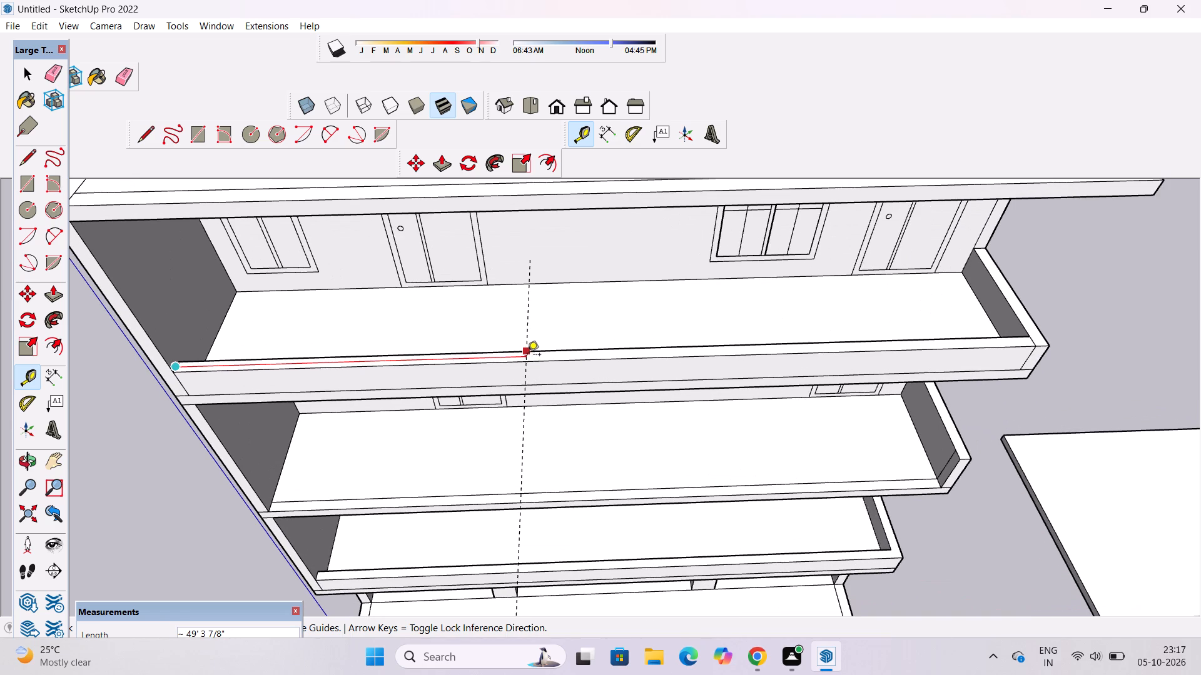
{"action": "type", "text": "50'"}
{"action": "key", "text": "Return"}
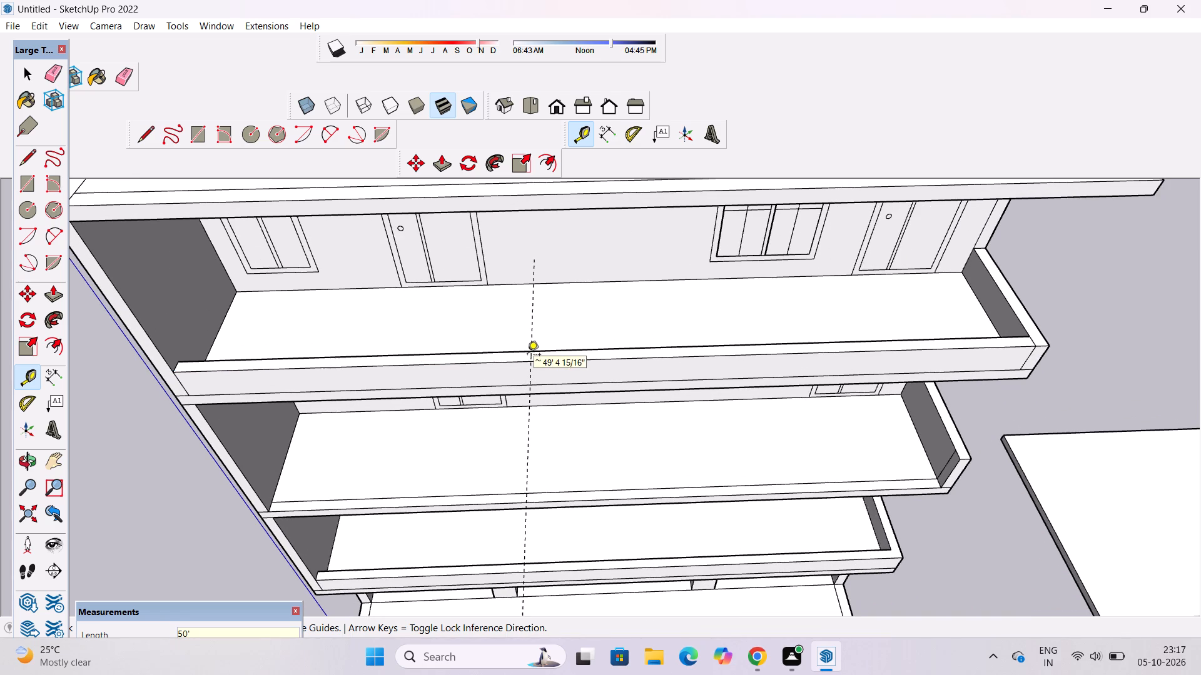
Place a second parallel guide 25' further along the top-storey floor from the first guide.
{"action": "left_click", "coordinate": [533, 311]}
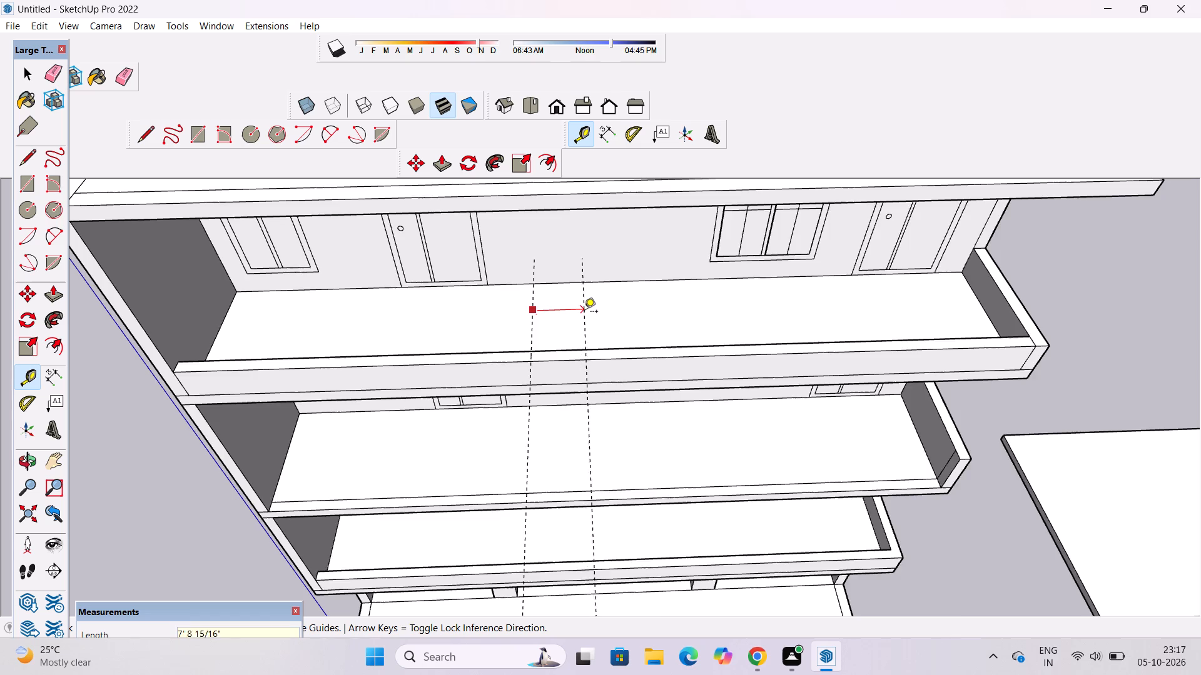
{"action": "scroll", "coordinate": [584, 312], "scroll_direction": "down", "scroll_amount": 5}
{"action": "scroll", "coordinate": [626, 322], "scroll_direction": "up", "scroll_amount": 4}
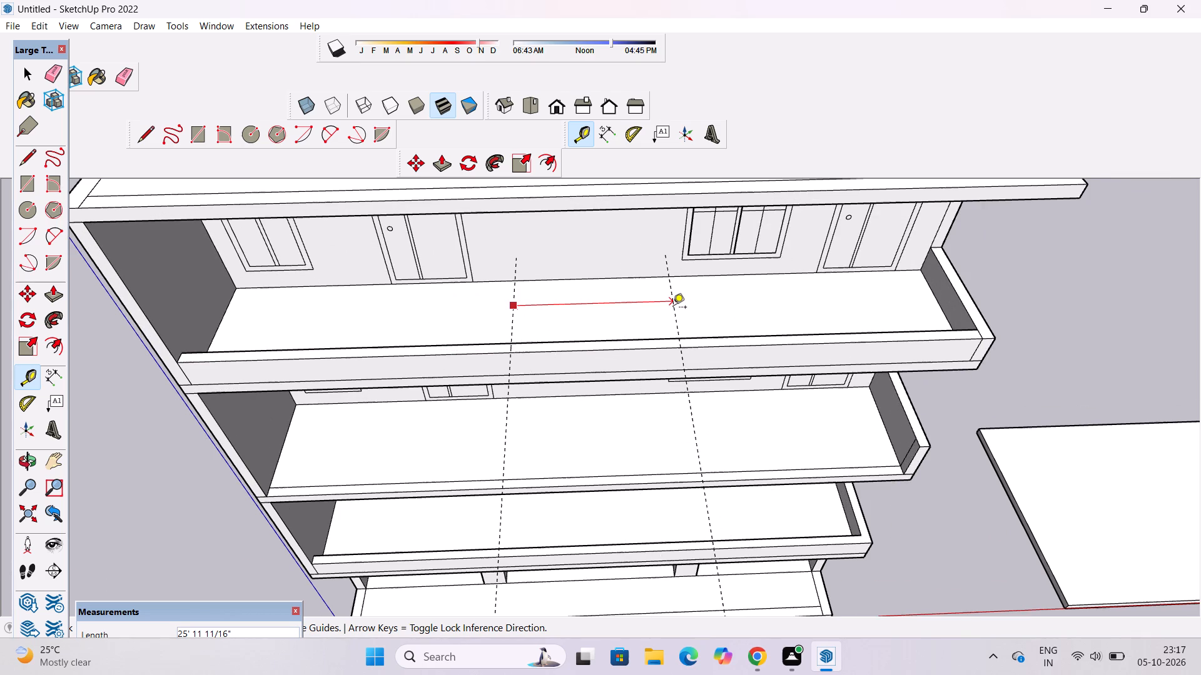
{"action": "type", "text": "25'"}
{"action": "key", "text": "Return"}
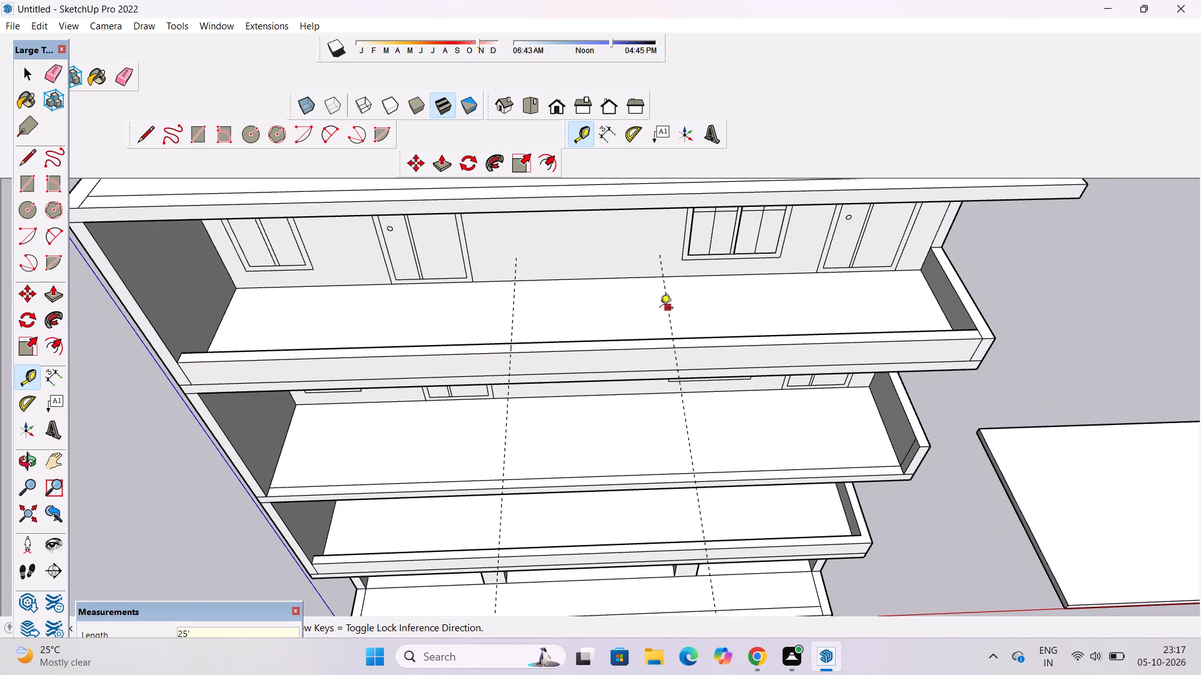
Measure the height of the top-storey front parapet at its outer corner with the Dimension tool.
{"action": "scroll", "coordinate": [659, 310], "scroll_direction": "down", "scroll_amount": 4}
{"action": "scroll", "coordinate": [457, 488], "scroll_direction": "up", "scroll_amount": 4}
{"action": "scroll", "coordinate": [360, 430], "scroll_direction": "up", "scroll_amount": 1}
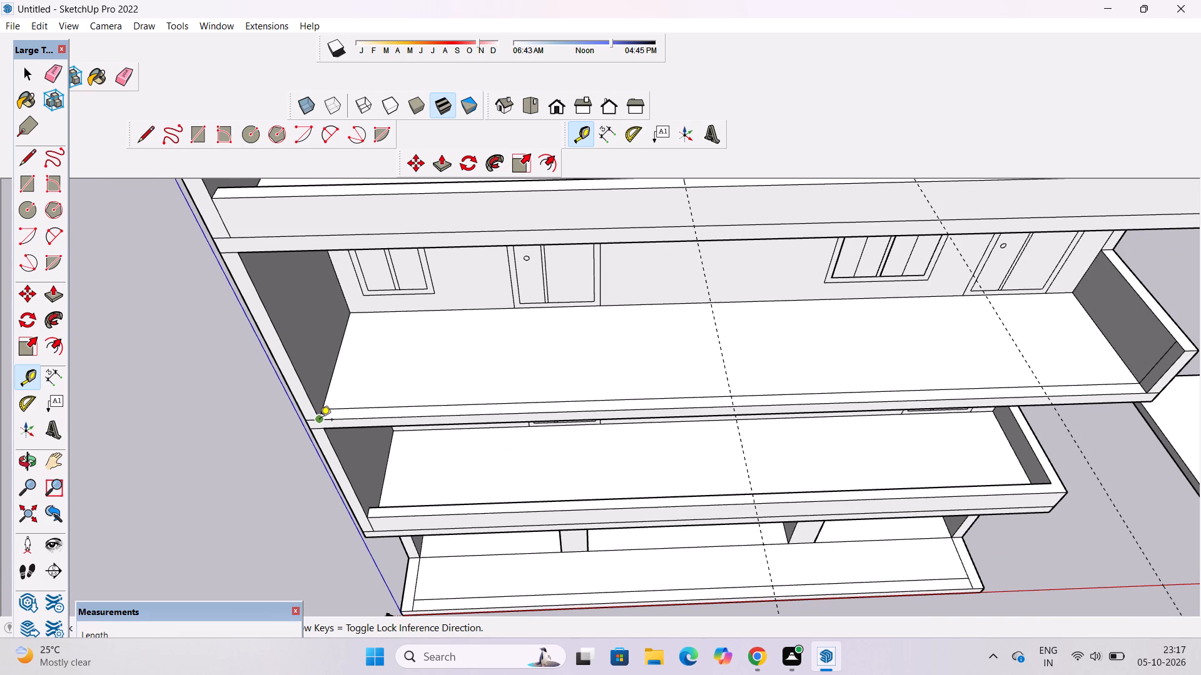
{"action": "key", "text": "space"}
{"action": "type", "text": "o"}
{"action": "left_click_drag", "start_coordinate": [385, 456], "coordinate": [382, 444]}
{"action": "left_click_drag", "start_coordinate": [377, 444], "coordinate": [322, 466]}
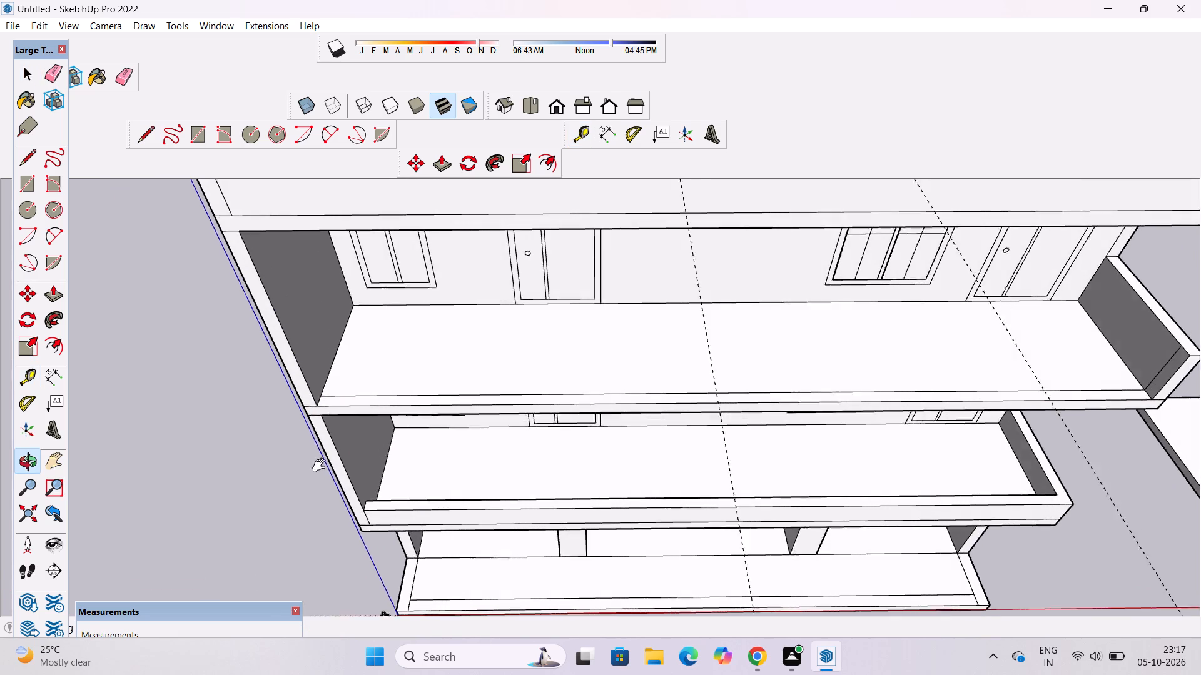
{"action": "left_click_drag", "start_coordinate": [322, 466], "coordinate": [308, 470]}
{"action": "scroll", "coordinate": [308, 470], "scroll_direction": "down", "scroll_amount": 4, "text": "shift"}
{"action": "left_click_drag", "start_coordinate": [374, 487], "coordinate": [371, 493], "text": "shift"}
{"action": "left_click_drag", "start_coordinate": [373, 500], "coordinate": [374, 467]}
{"action": "left_click_drag", "start_coordinate": [430, 472], "coordinate": [430, 496]}
{"action": "scroll", "coordinate": [453, 496], "scroll_direction": "up", "scroll_amount": 1}
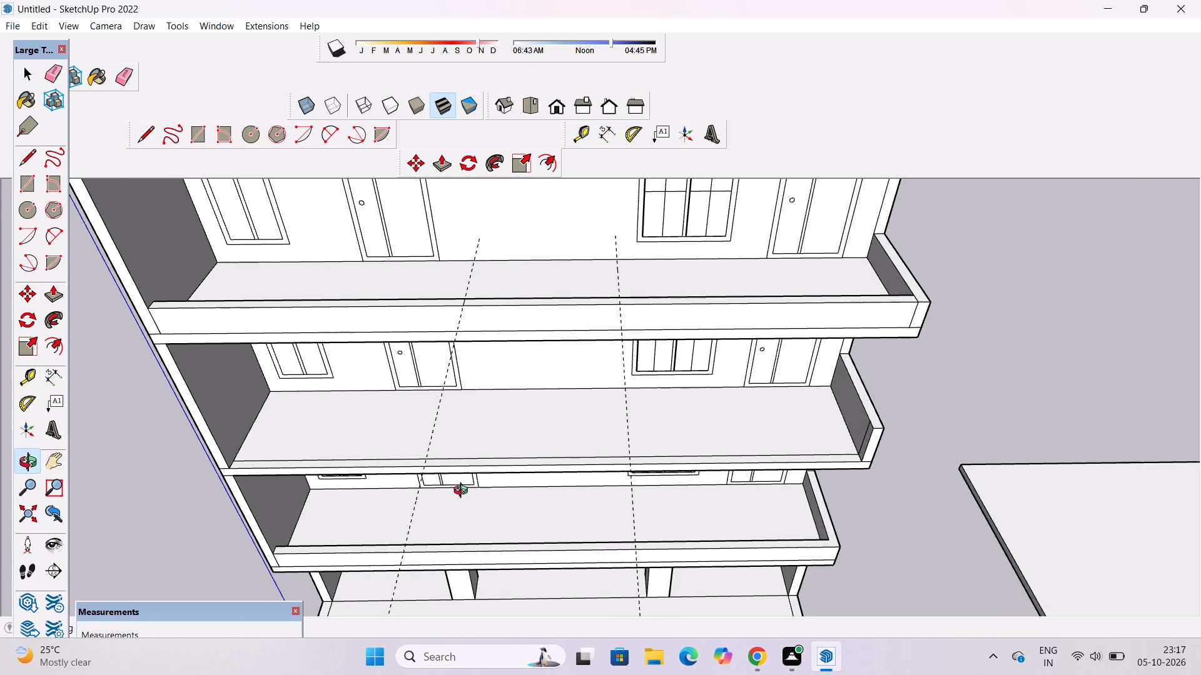
{"action": "left_click_drag", "start_coordinate": [464, 492], "coordinate": [428, 501], "text": "shift"}
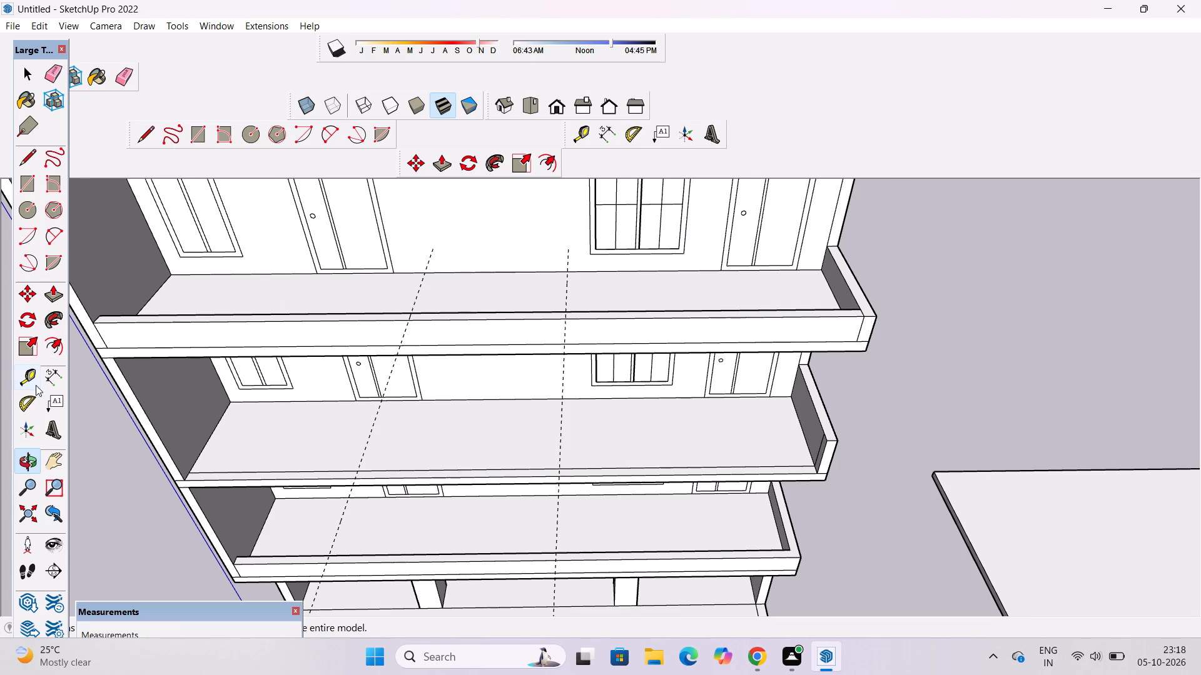
{"action": "left_click", "coordinate": [47, 374]}
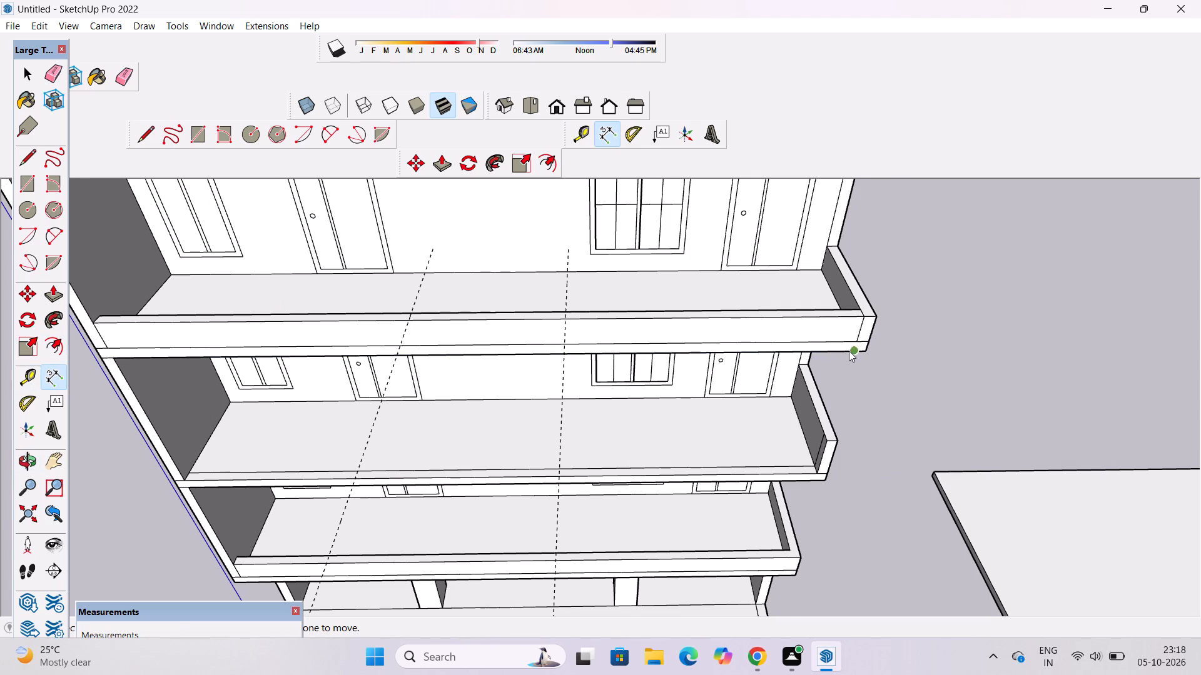
{"action": "scroll", "coordinate": [848, 351], "scroll_direction": "up", "scroll_amount": 9}
{"action": "left_click", "coordinate": [869, 328]}
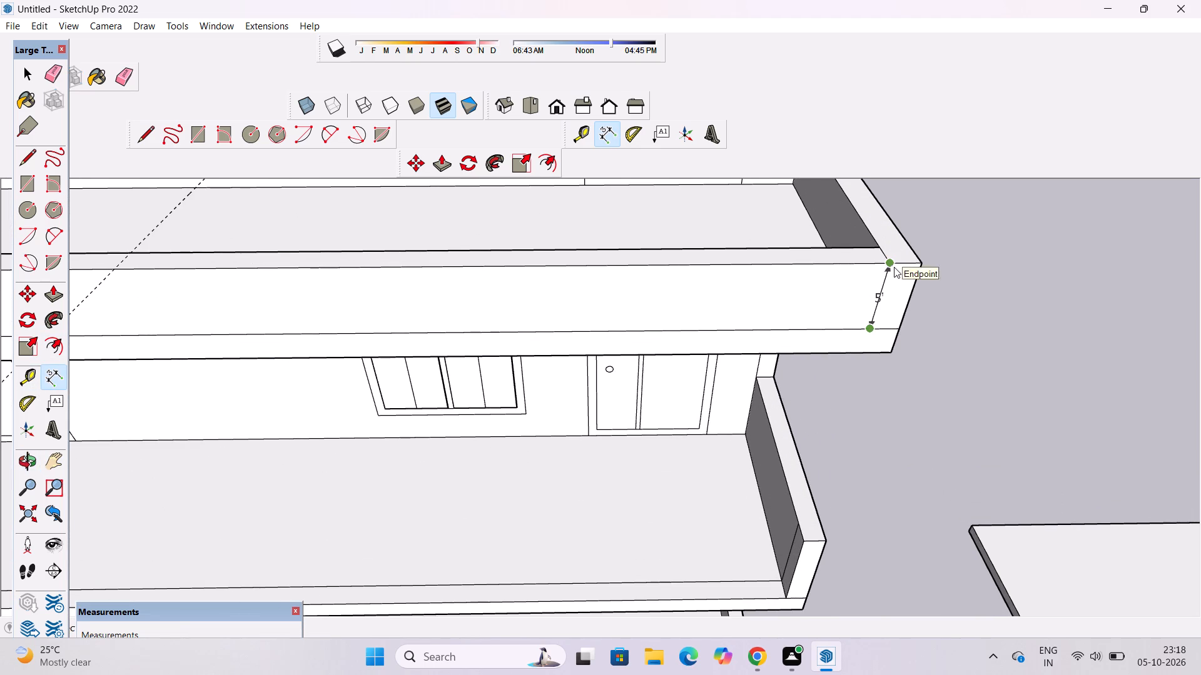
{"action": "key", "text": "space"}
Raise the front parapet strip of the third-storey floor 3' with Push/Pull.
{"action": "scroll", "coordinate": [846, 307], "scroll_direction": "down", "scroll_amount": 1}
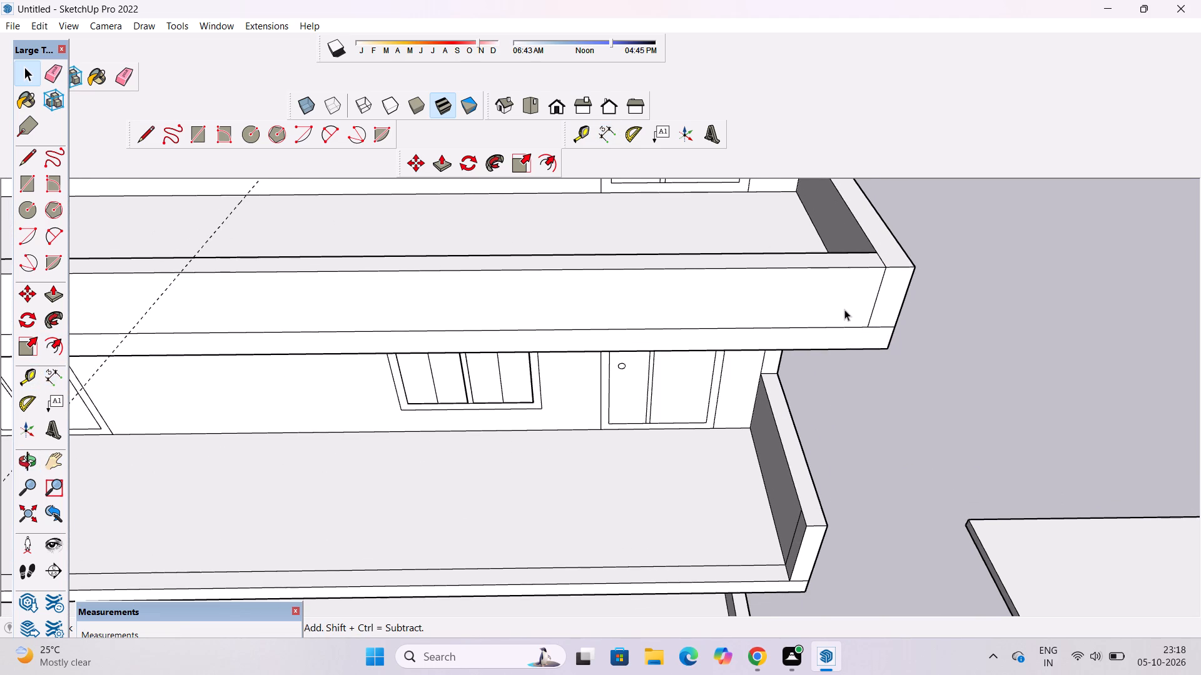
{"action": "key", "text": "o"}
{"action": "scroll", "coordinate": [844, 309], "scroll_direction": "down", "scroll_amount": 7}
{"action": "left_click_drag", "start_coordinate": [817, 364], "coordinate": [850, 391]}
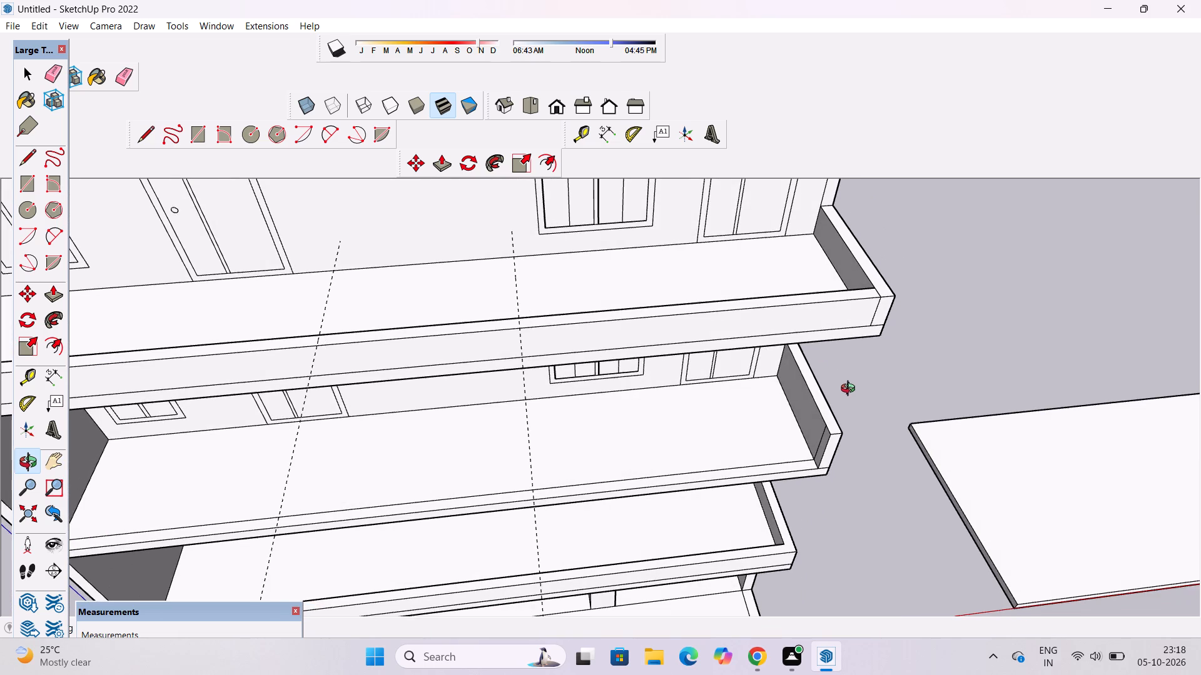
{"action": "scroll", "coordinate": [824, 344], "scroll_direction": "down", "scroll_amount": 2}
{"action": "left_click_drag", "start_coordinate": [820, 346], "coordinate": [870, 375]}
{"action": "left_click_drag", "start_coordinate": [903, 476], "coordinate": [803, 414]}
{"action": "left_click_drag", "start_coordinate": [804, 411], "coordinate": [833, 431], "text": "shift"}
{"action": "scroll", "coordinate": [833, 429], "scroll_direction": "down", "scroll_amount": 1}
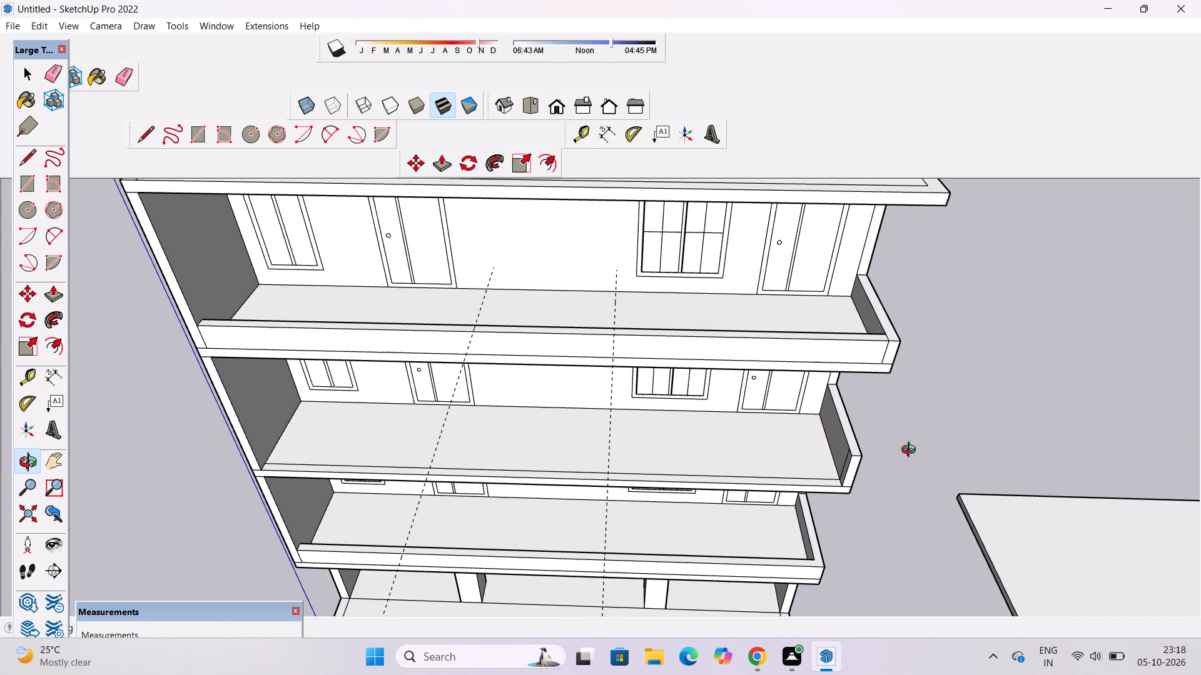
{"action": "scroll", "coordinate": [911, 455], "scroll_direction": "down", "scroll_amount": 1}
{"action": "left_click_drag", "start_coordinate": [857, 491], "coordinate": [920, 501], "text": "shift"}
{"action": "left_click_drag", "start_coordinate": [907, 519], "coordinate": [931, 448]}
{"action": "left_click_drag", "start_coordinate": [811, 514], "coordinate": [852, 556]}
{"action": "left_click_drag", "start_coordinate": [819, 510], "coordinate": [830, 517], "text": "shift"}
{"action": "key", "text": "p"}
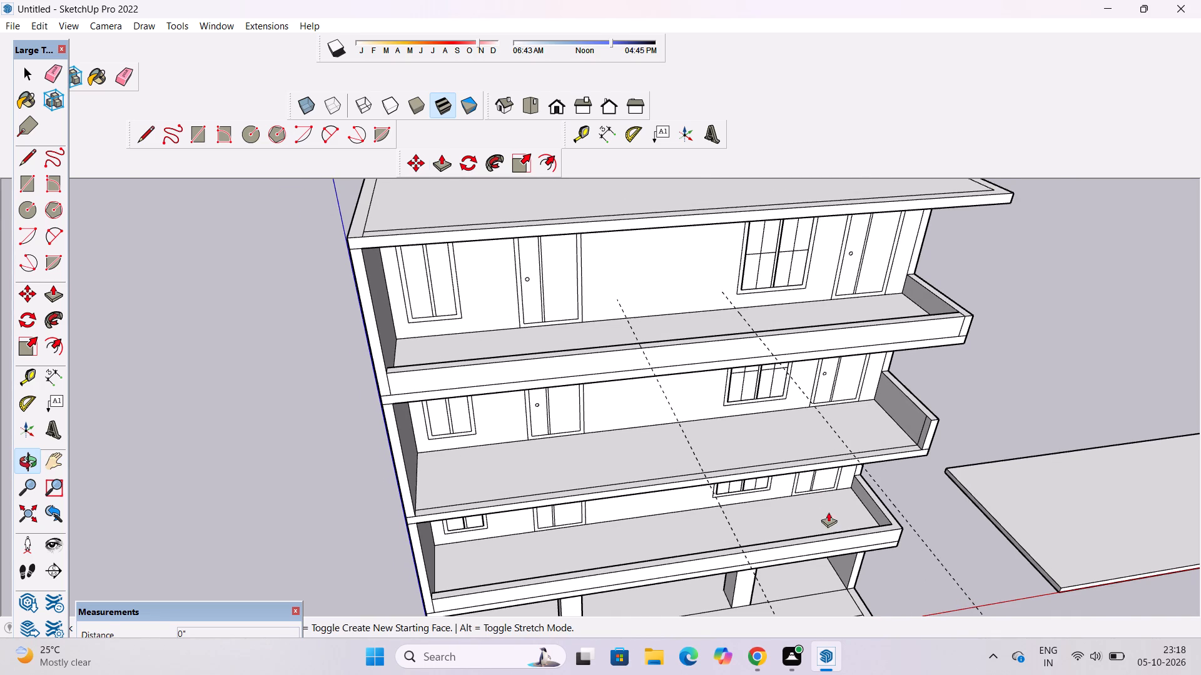
{"action": "scroll", "coordinate": [793, 455], "scroll_direction": "up", "scroll_amount": 4}
{"action": "left_click", "coordinate": [794, 467]}
{"action": "scroll", "coordinate": [794, 459], "scroll_direction": "down", "scroll_amount": 2}
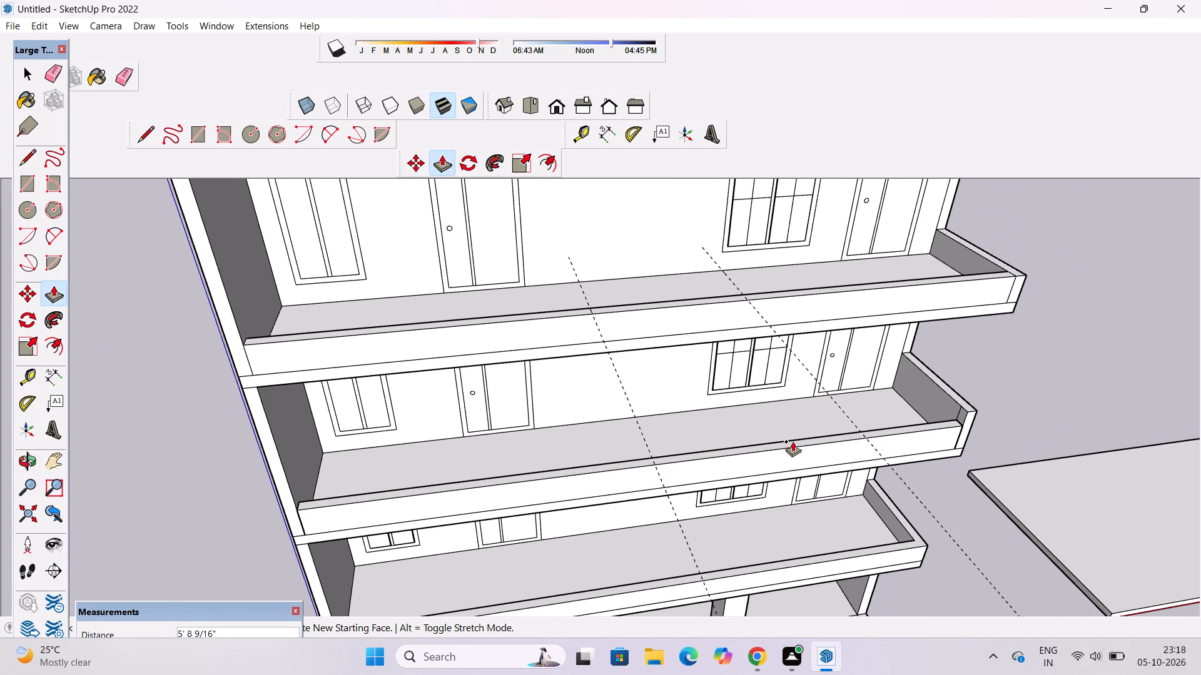
{"action": "type", "text": "3'"}
{"action": "key", "text": "Return"}
Measure the height of the second-storey parapet at its outer front corner with the Dimension tool.
{"action": "scroll", "coordinate": [793, 441], "scroll_direction": "down", "scroll_amount": 3}
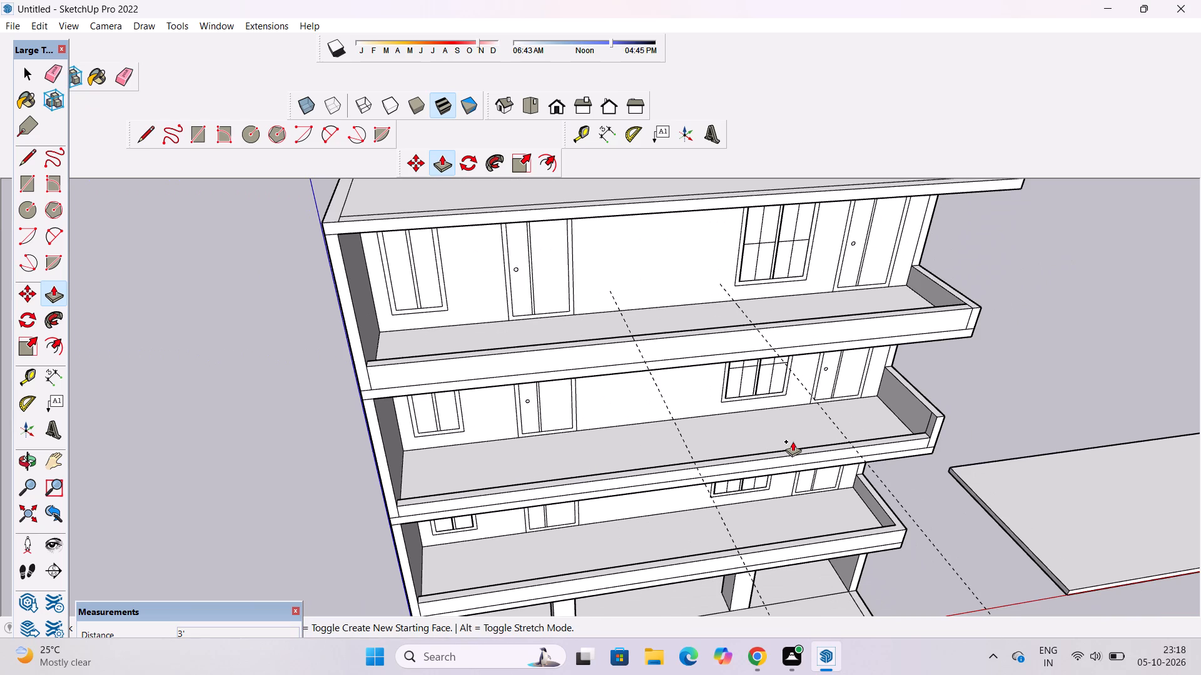
{"action": "scroll", "coordinate": [527, 541], "scroll_direction": "down", "scroll_amount": 2}
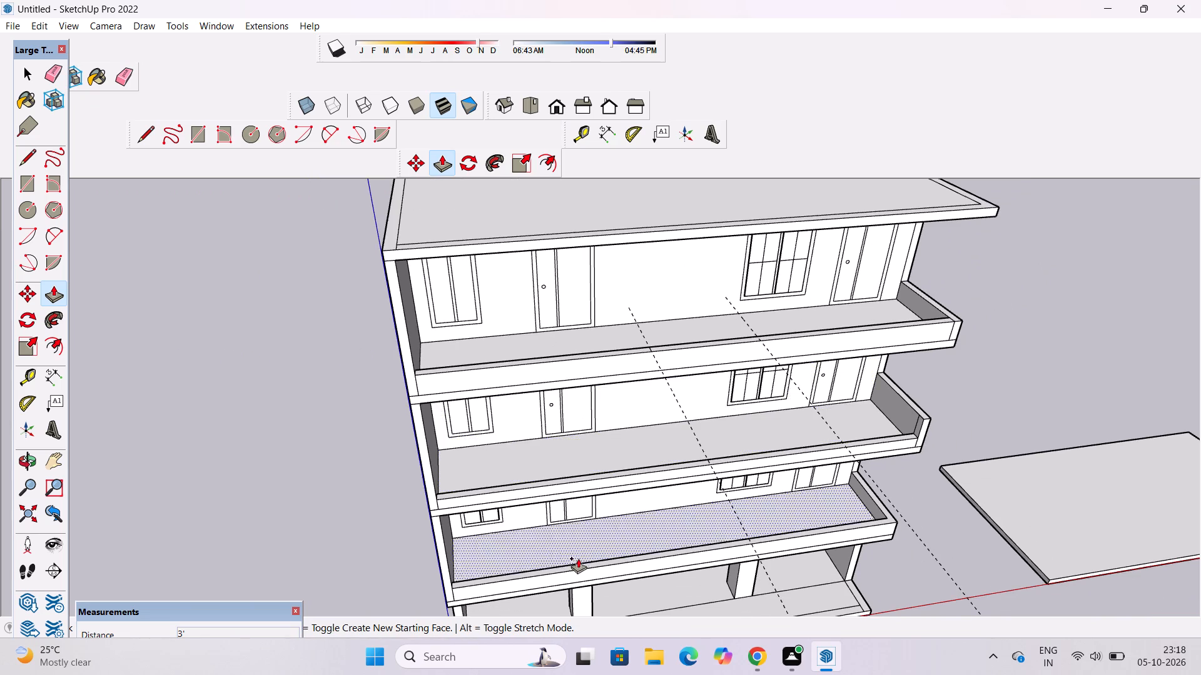
{"action": "scroll", "coordinate": [578, 558], "scroll_direction": "down", "scroll_amount": 1}
{"action": "scroll", "coordinate": [575, 491], "scroll_direction": "up", "scroll_amount": 6}
{"action": "scroll", "coordinate": [536, 486], "scroll_direction": "down", "scroll_amount": 4}
{"action": "key", "text": "o"}
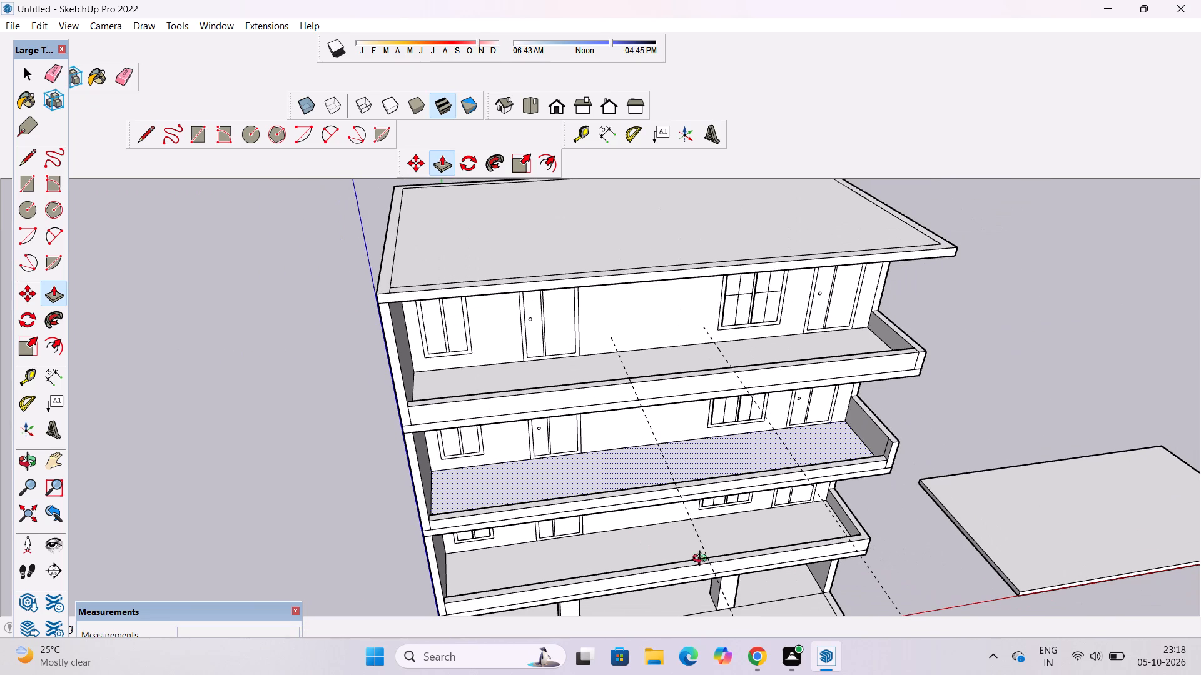
{"action": "left_click_drag", "start_coordinate": [701, 556], "coordinate": [641, 486]}
{"action": "left_click_drag", "start_coordinate": [714, 503], "coordinate": [562, 482]}
{"action": "scroll", "coordinate": [677, 530], "scroll_direction": "up", "scroll_amount": 4}
{"action": "left_click_drag", "start_coordinate": [812, 530], "coordinate": [712, 476], "text": "shift"}
{"action": "left_click_drag", "start_coordinate": [709, 479], "coordinate": [603, 484]}
{"action": "left_click_drag", "start_coordinate": [614, 494], "coordinate": [601, 437], "text": "shift"}
{"action": "left_click_drag", "start_coordinate": [679, 461], "coordinate": [665, 484]}
{"action": "left_click_drag", "start_coordinate": [663, 494], "coordinate": [657, 482], "text": "shift"}
{"action": "key", "text": "p"}
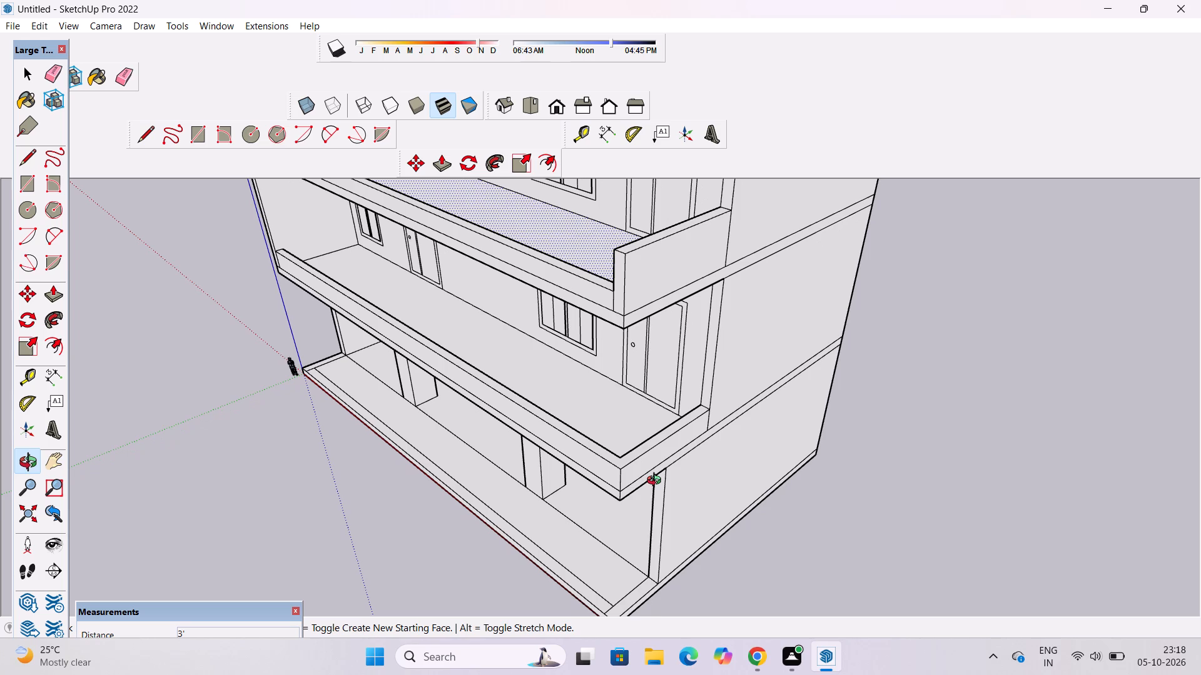
{"action": "left_click", "coordinate": [58, 372]}
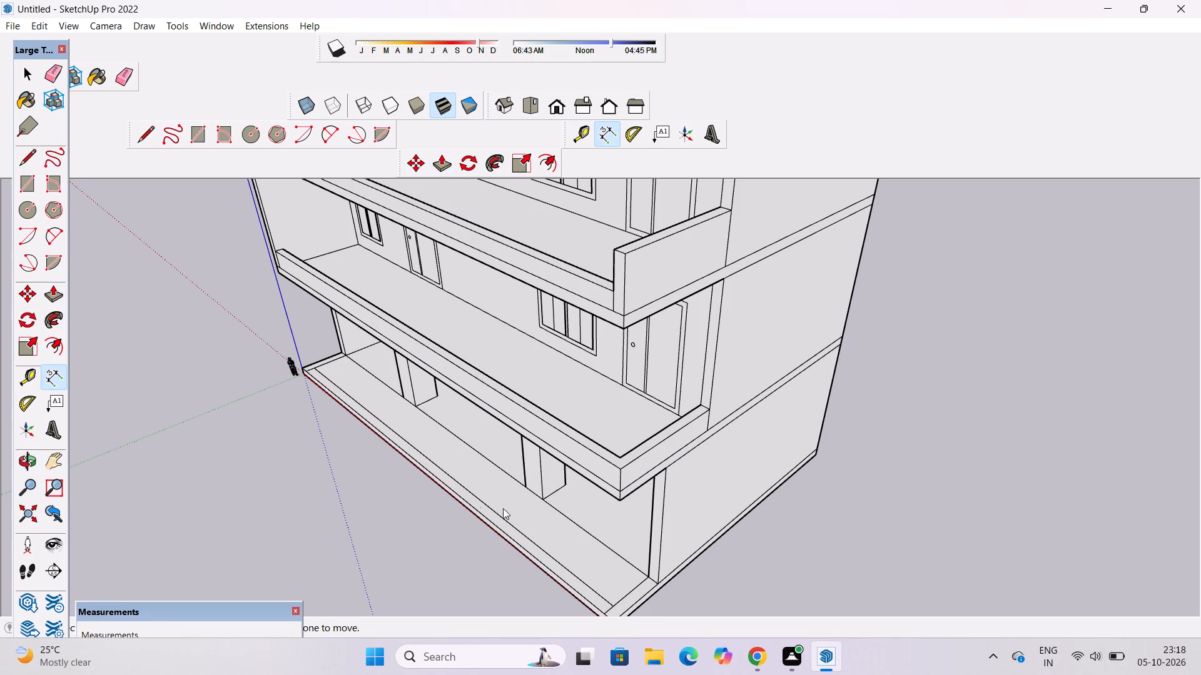
{"action": "scroll", "coordinate": [644, 503], "scroll_direction": "up", "scroll_amount": 9}
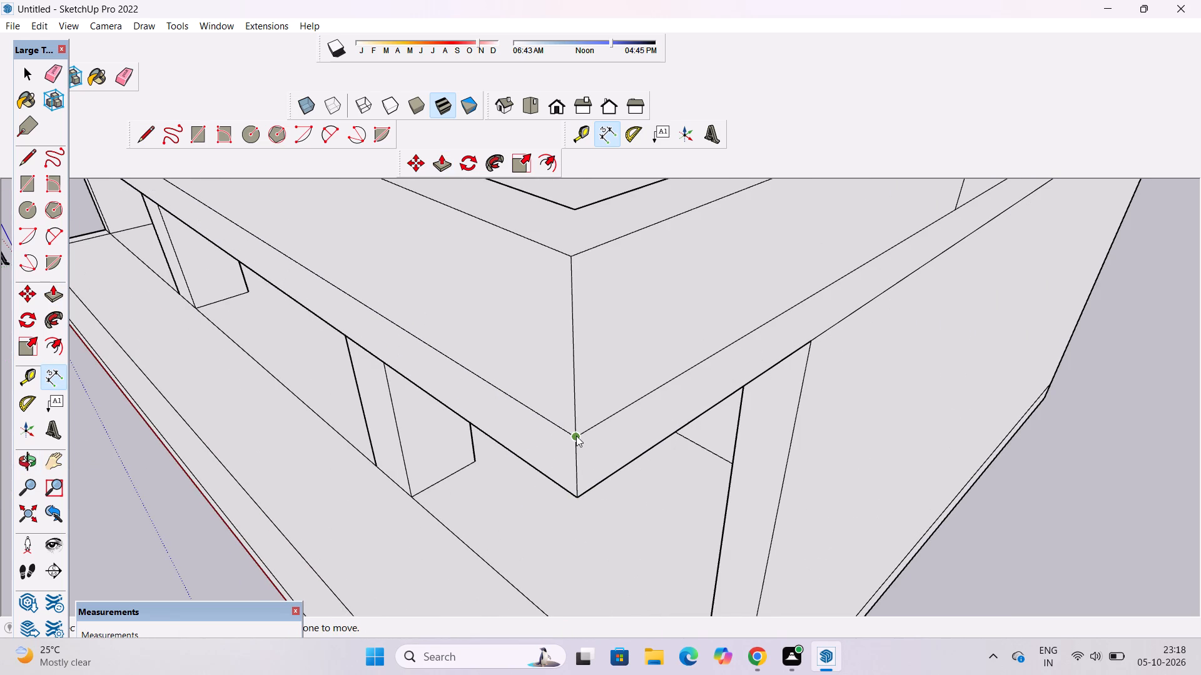
{"action": "left_click", "coordinate": [576, 436]}
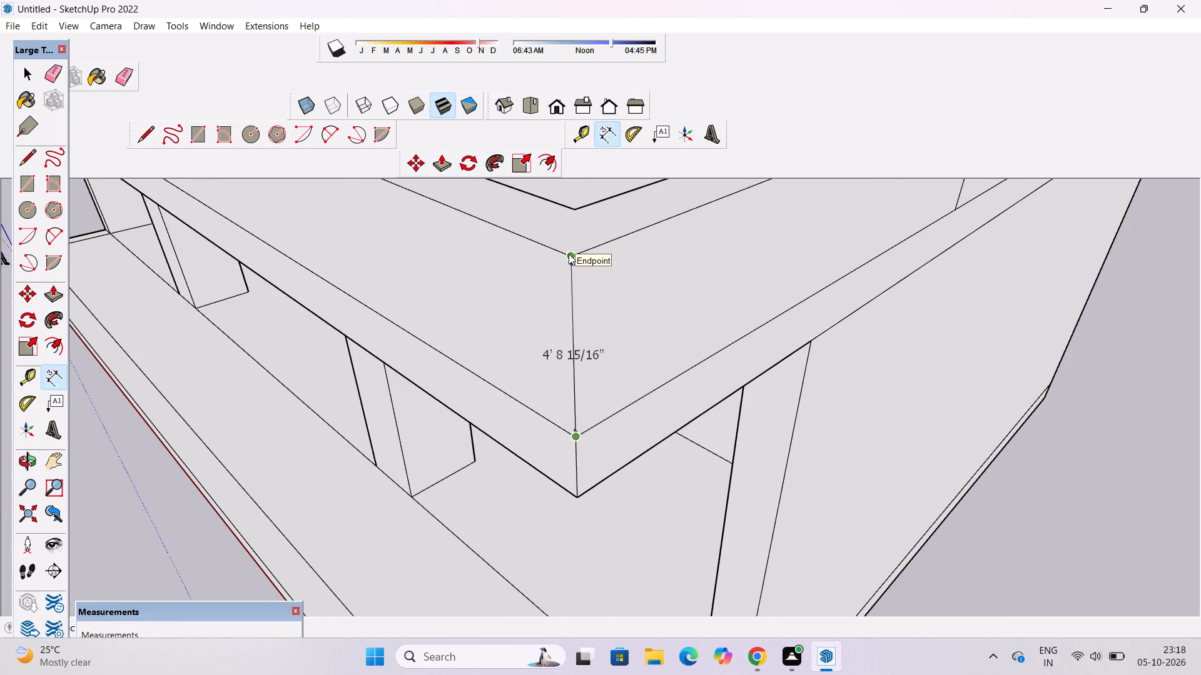
{"action": "key", "text": "v"}
{"action": "key", "text": "space"}
Push the second-storey parapet's top face down to the level of its floor slab.
{"action": "scroll", "coordinate": [557, 368], "scroll_direction": "down", "scroll_amount": 12}
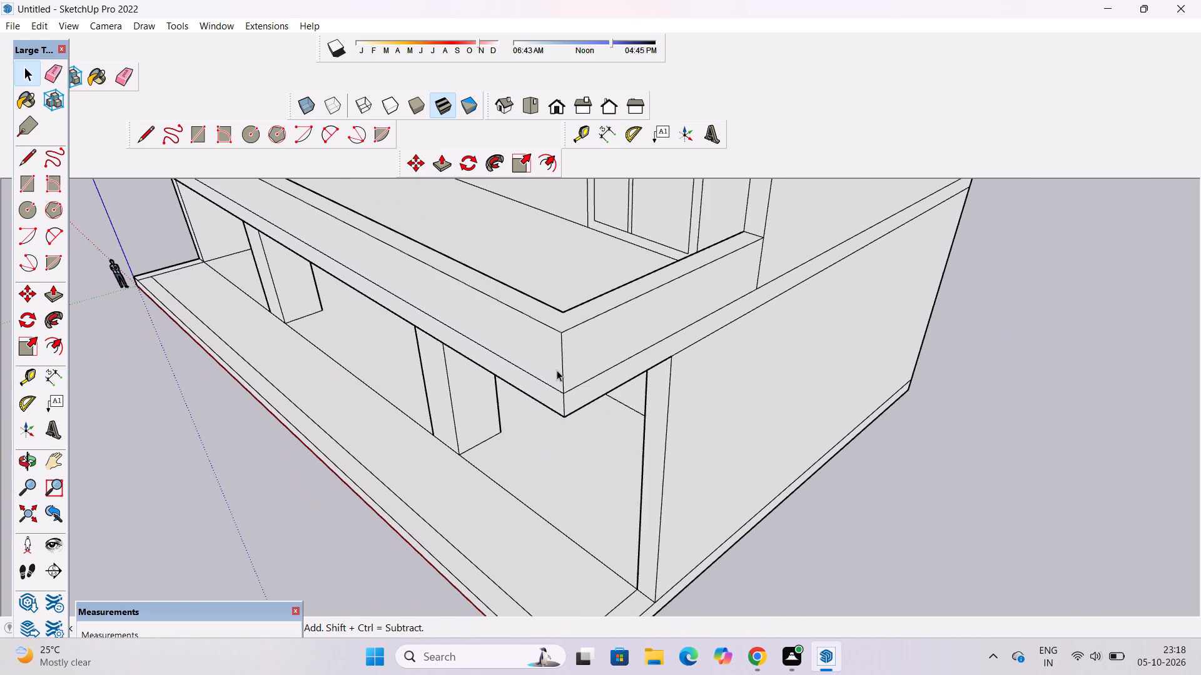
{"action": "left_click", "coordinate": [596, 307]}
{"action": "key", "text": "p"}
{"action": "left_click", "coordinate": [596, 307]}
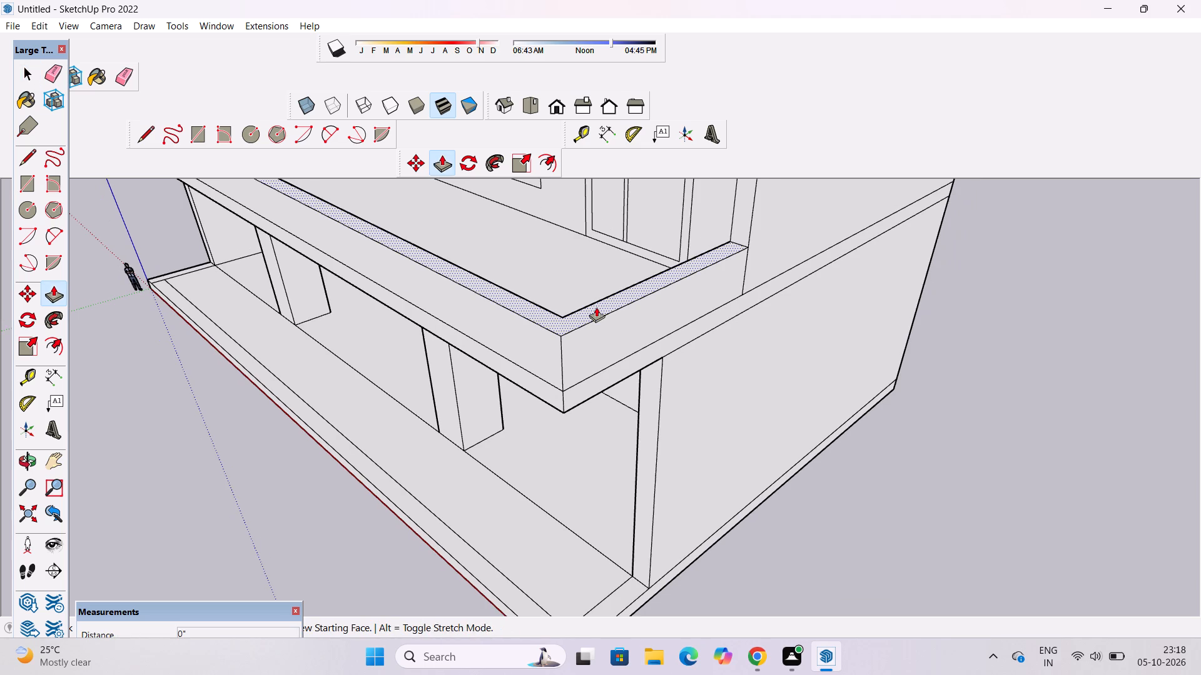
{"action": "left_click", "coordinate": [605, 367]}
Redraw a short stretch of the inner edge of the second-storey parapet strip, starting at the side wall end, to rebuild its face.
{"action": "scroll", "coordinate": [633, 434], "scroll_direction": "down", "scroll_amount": 3}
{"action": "key", "text": "o"}
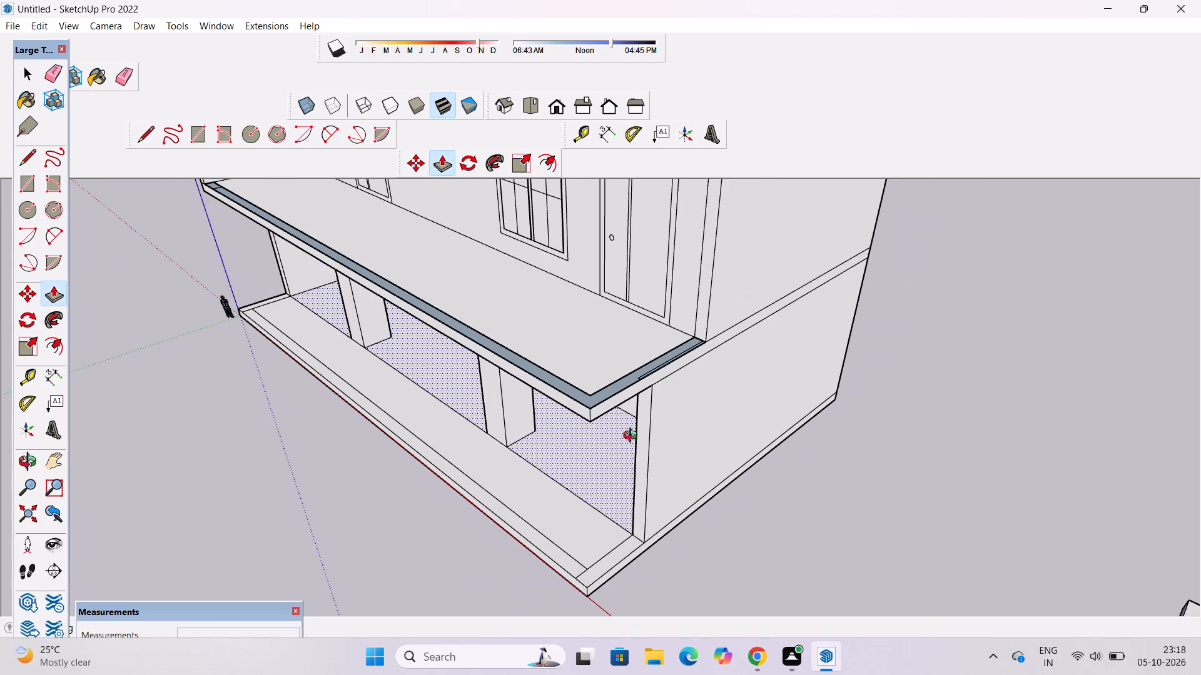
{"action": "left_click_drag", "start_coordinate": [554, 436], "coordinate": [684, 522]}
{"action": "left_click_drag", "start_coordinate": [697, 513], "coordinate": [617, 517], "text": "shift"}
{"action": "scroll", "coordinate": [634, 485], "scroll_direction": "up", "scroll_amount": 3}
{"action": "left_click_drag", "start_coordinate": [634, 485], "coordinate": [613, 489]}
{"action": "left_click_drag", "start_coordinate": [645, 457], "coordinate": [632, 478], "text": "shift"}
{"action": "left_click_drag", "start_coordinate": [631, 478], "coordinate": [586, 479], "text": "shift"}
{"action": "key", "text": "l"}
{"action": "scroll", "coordinate": [651, 422], "scroll_direction": "up", "scroll_amount": 3}
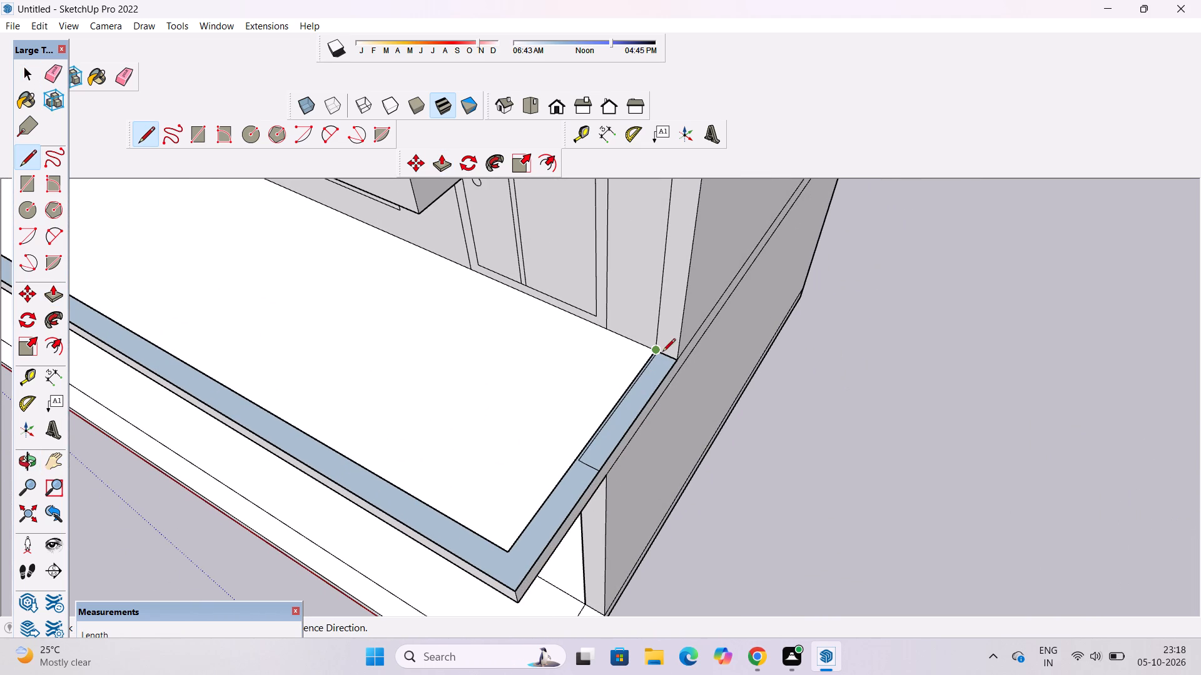
{"action": "left_click", "coordinate": [655, 350]}
{"action": "left_click", "coordinate": [642, 369]}
{"action": "scroll", "coordinate": [687, 377], "scroll_direction": "down", "scroll_amount": 6}
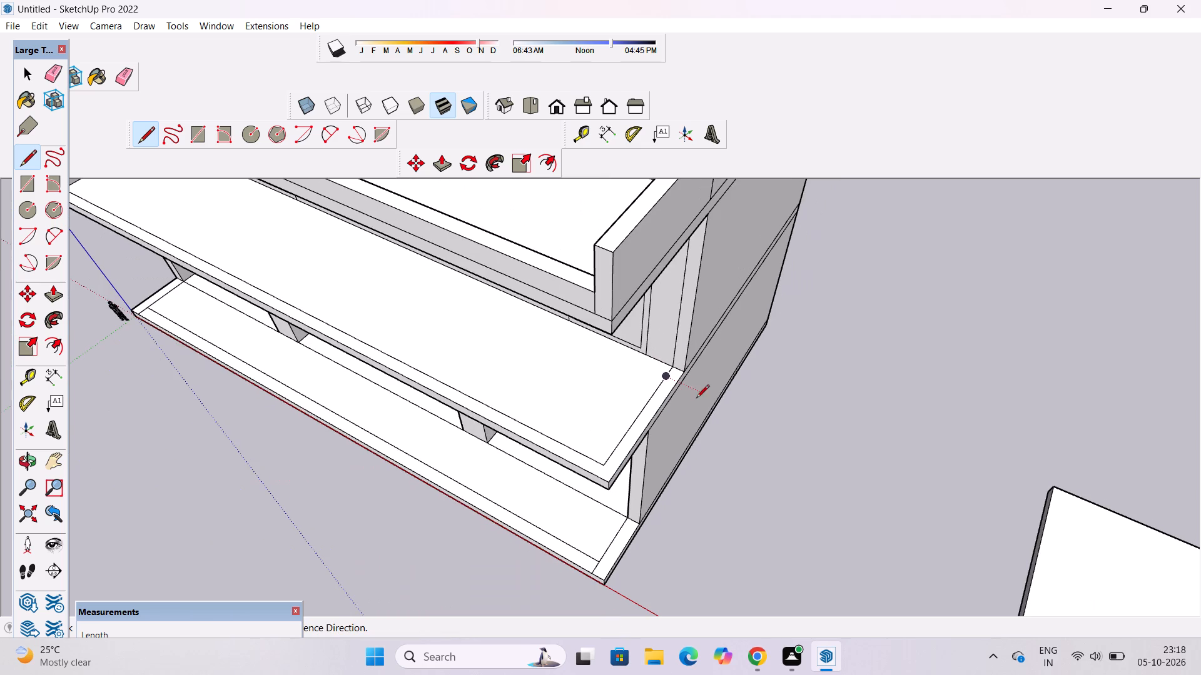
{"action": "key", "text": "space"}
Raise the L-shaped parapet strip around the second-storey floor 3' with Push/Pull.
{"action": "key", "text": "p"}
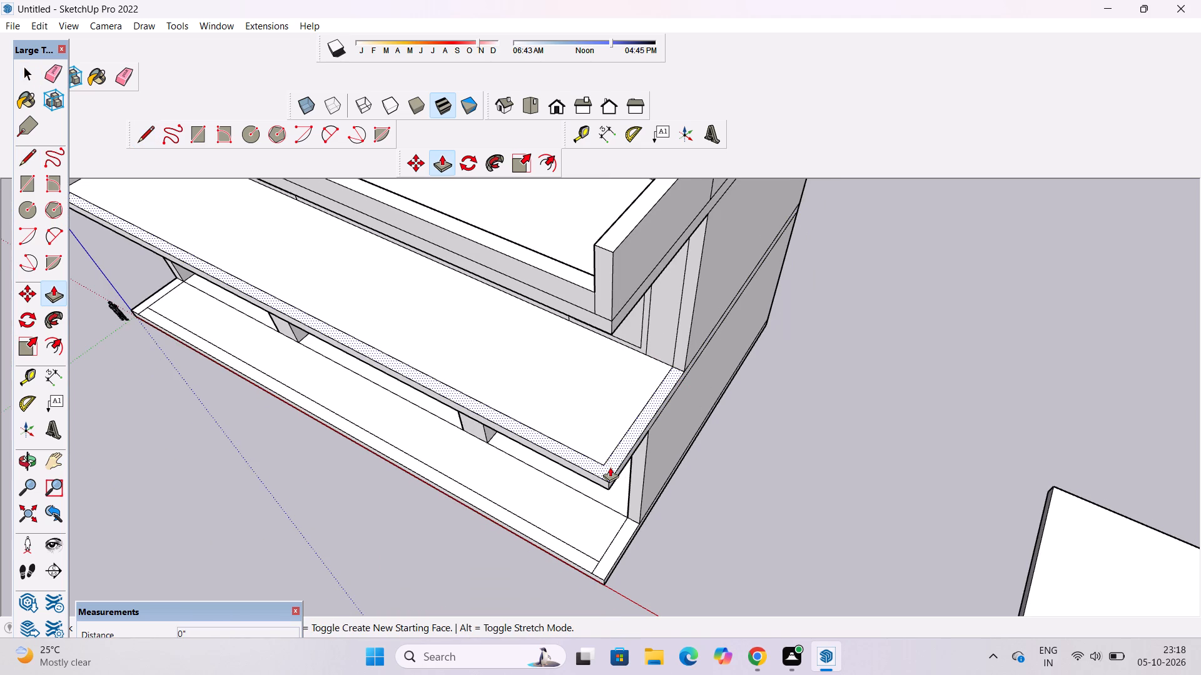
{"action": "left_click", "coordinate": [610, 467]}
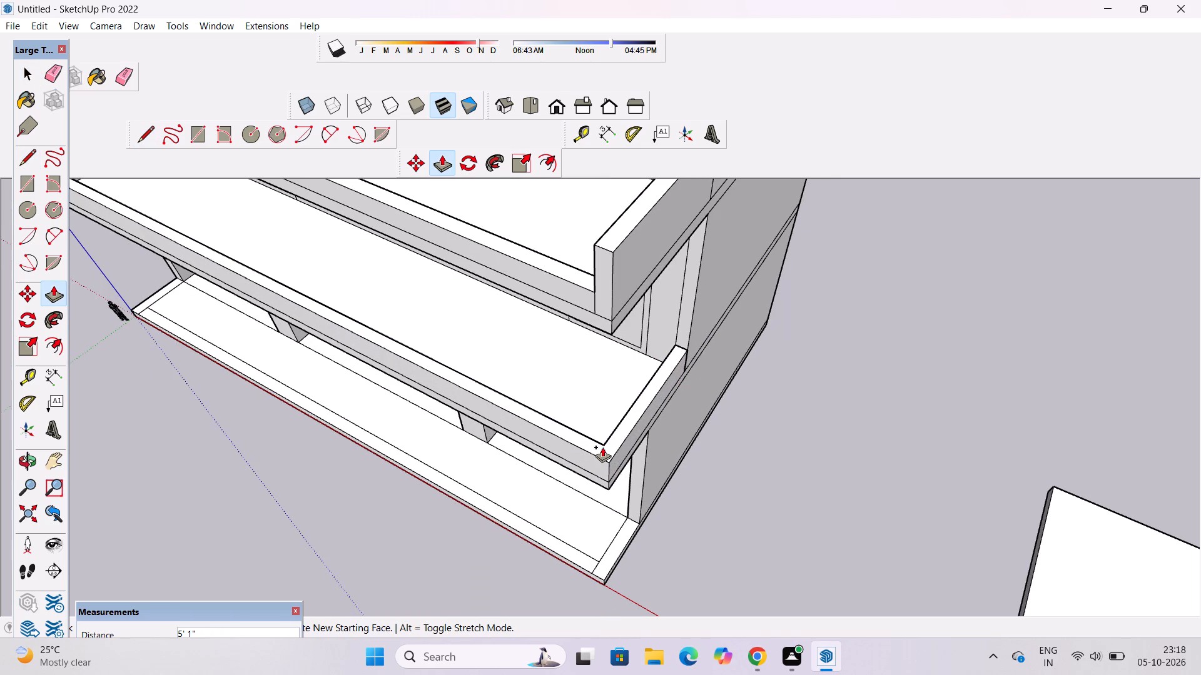
{"action": "type", "text": "3'"}
{"action": "key", "text": "Return"}
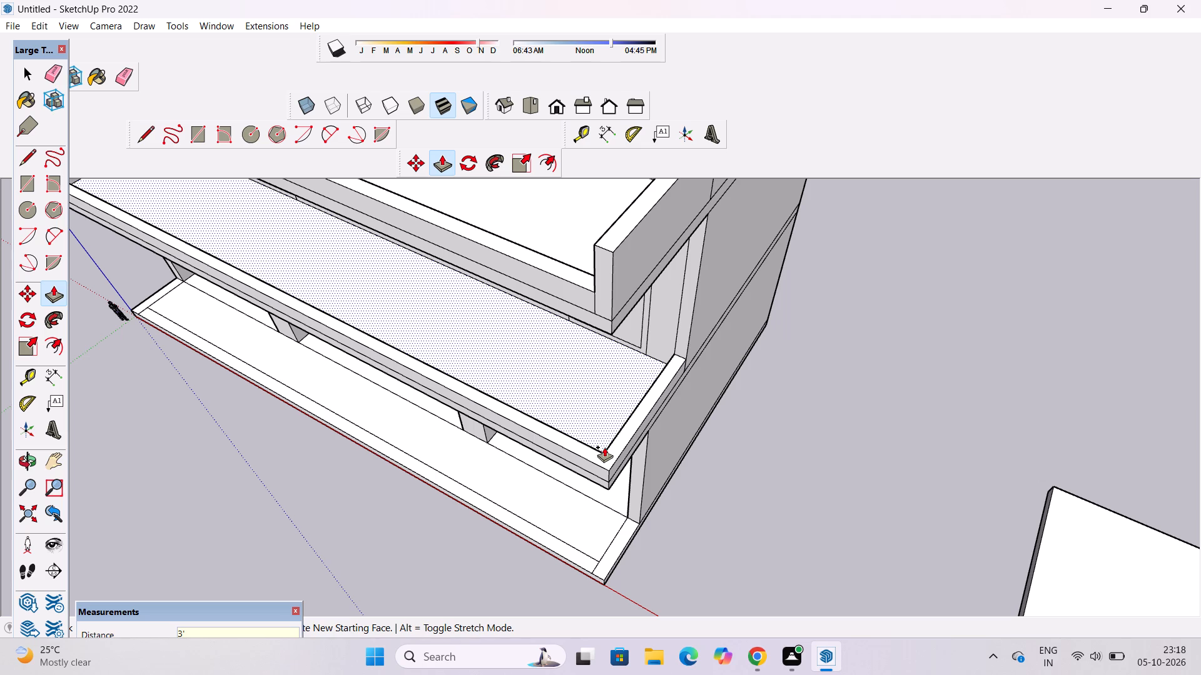
Draw a 2' line across the second-storey parapet top at the inner corner, separating the front part from the side part.
{"action": "key", "text": "l"}
{"action": "scroll", "coordinate": [605, 458], "scroll_direction": "up", "scroll_amount": 4}
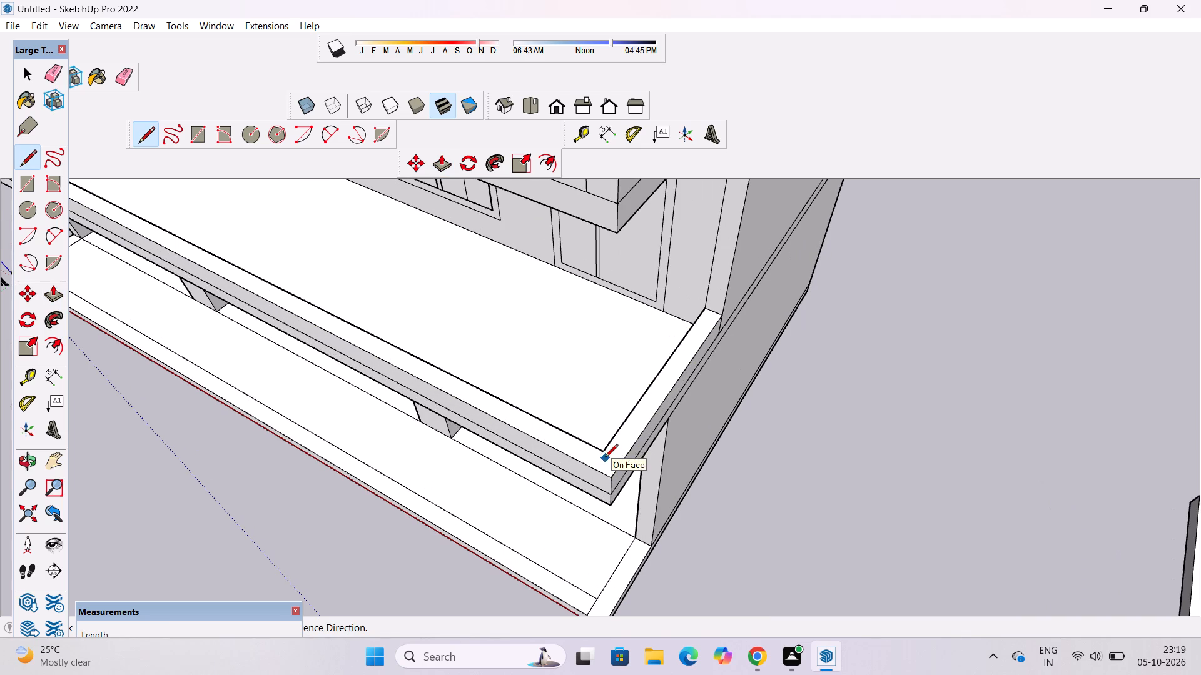
{"action": "left_click", "coordinate": [605, 453]}
{"action": "left_click", "coordinate": [587, 466]}
{"action": "key", "text": "v"}
{"action": "key", "text": "space"}
Raise the side part of the second-storey parapet by another 2' with Push/Pull.
{"action": "left_click", "coordinate": [609, 460]}
{"action": "key", "text": "p"}
{"action": "left_click", "coordinate": [609, 460]}
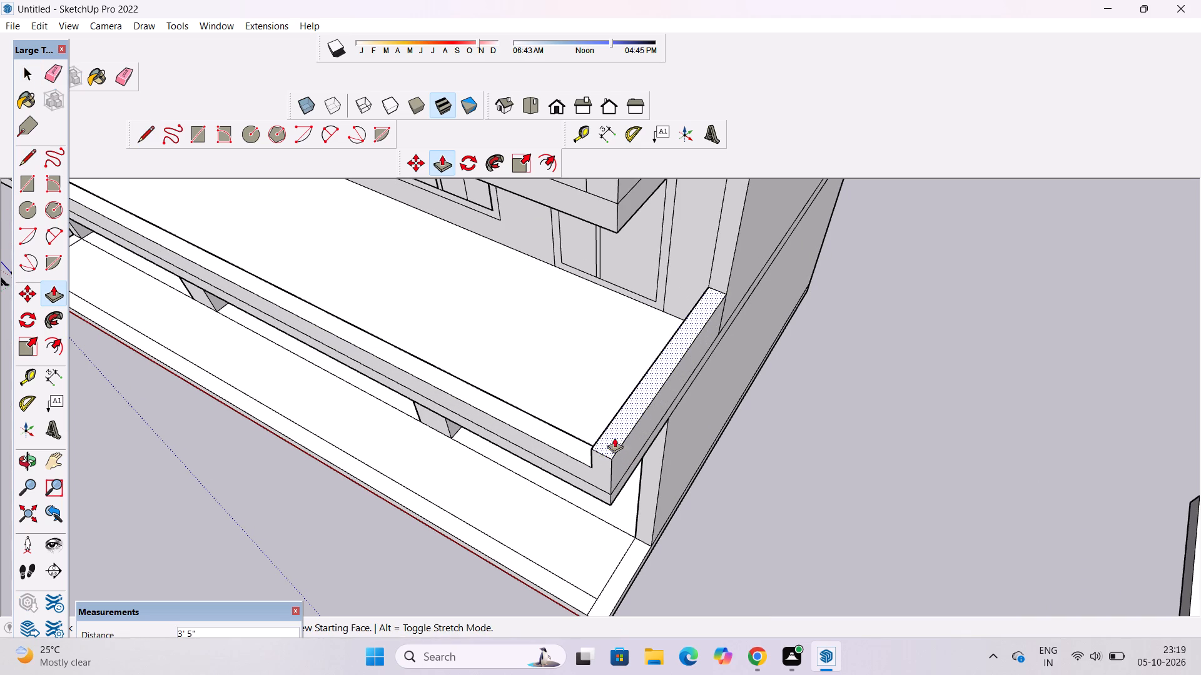
{"action": "type", "text": "2'"}
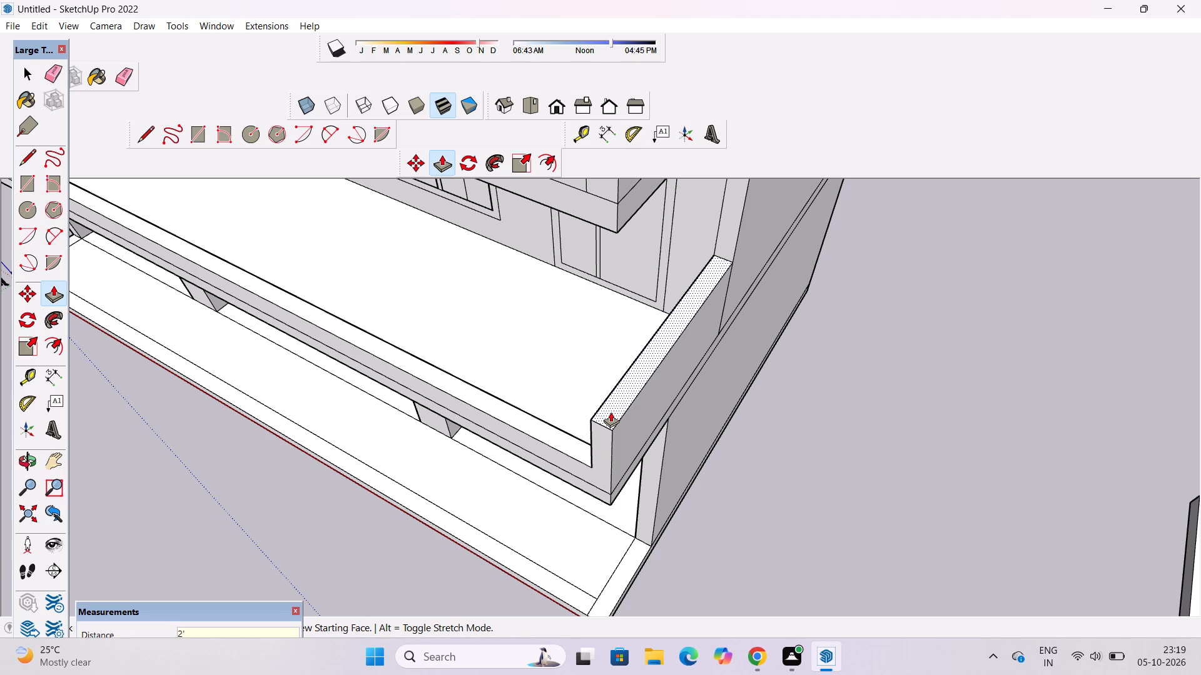
{"action": "key", "text": "Return"}
Examine the front and side parapets on all storeys from the front and from above.
{"action": "key", "text": "o"}
{"action": "scroll", "coordinate": [616, 418], "scroll_direction": "down", "scroll_amount": 7}
{"action": "left_click_drag", "start_coordinate": [651, 535], "coordinate": [807, 434]}
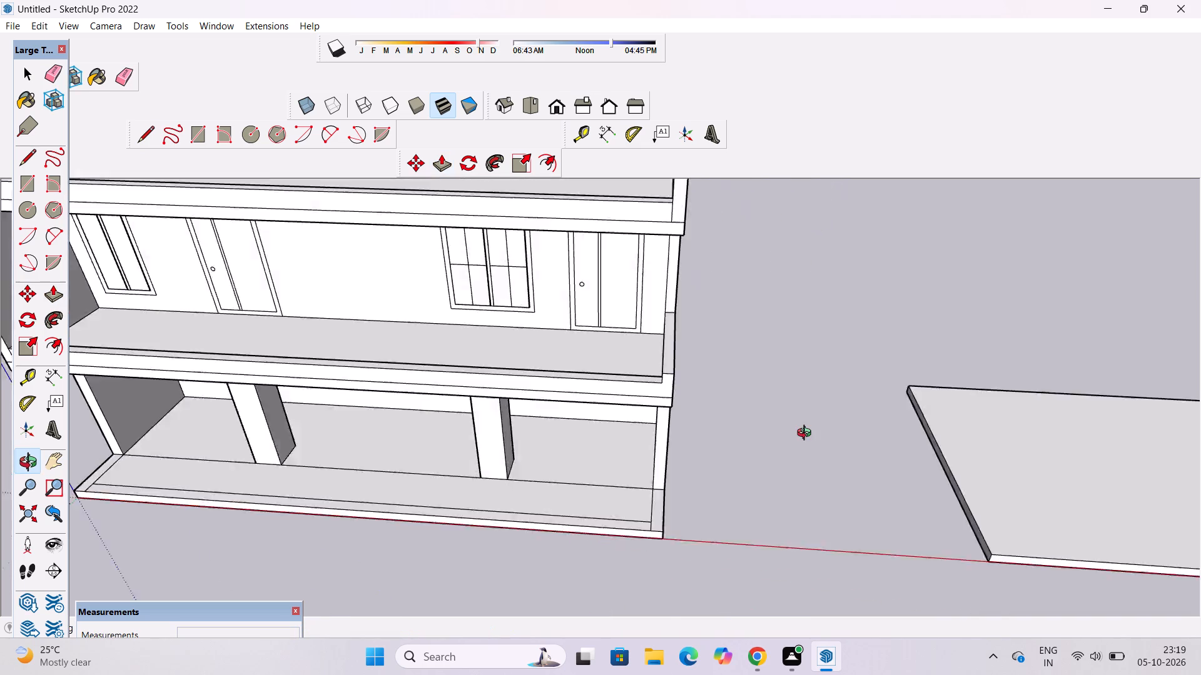
{"action": "left_click_drag", "start_coordinate": [807, 434], "coordinate": [881, 367]}
{"action": "scroll", "coordinate": [710, 373], "scroll_direction": "down", "scroll_amount": 5}
{"action": "left_click_drag", "start_coordinate": [729, 392], "coordinate": [646, 392]}
{"action": "left_click_drag", "start_coordinate": [631, 392], "coordinate": [739, 437], "text": "shift"}
{"action": "scroll", "coordinate": [689, 421], "scroll_direction": "up", "scroll_amount": 3}
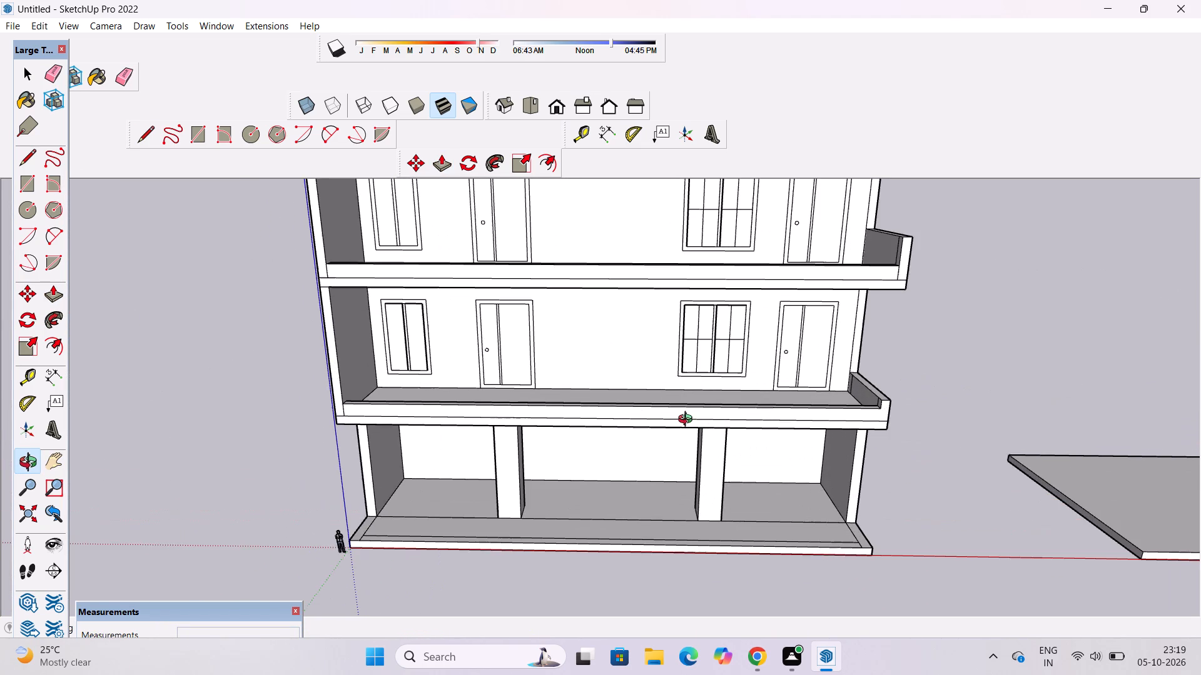
{"action": "scroll", "coordinate": [688, 421], "scroll_direction": "down", "scroll_amount": 1}
{"action": "scroll", "coordinate": [688, 421], "scroll_direction": "up", "scroll_amount": 5}
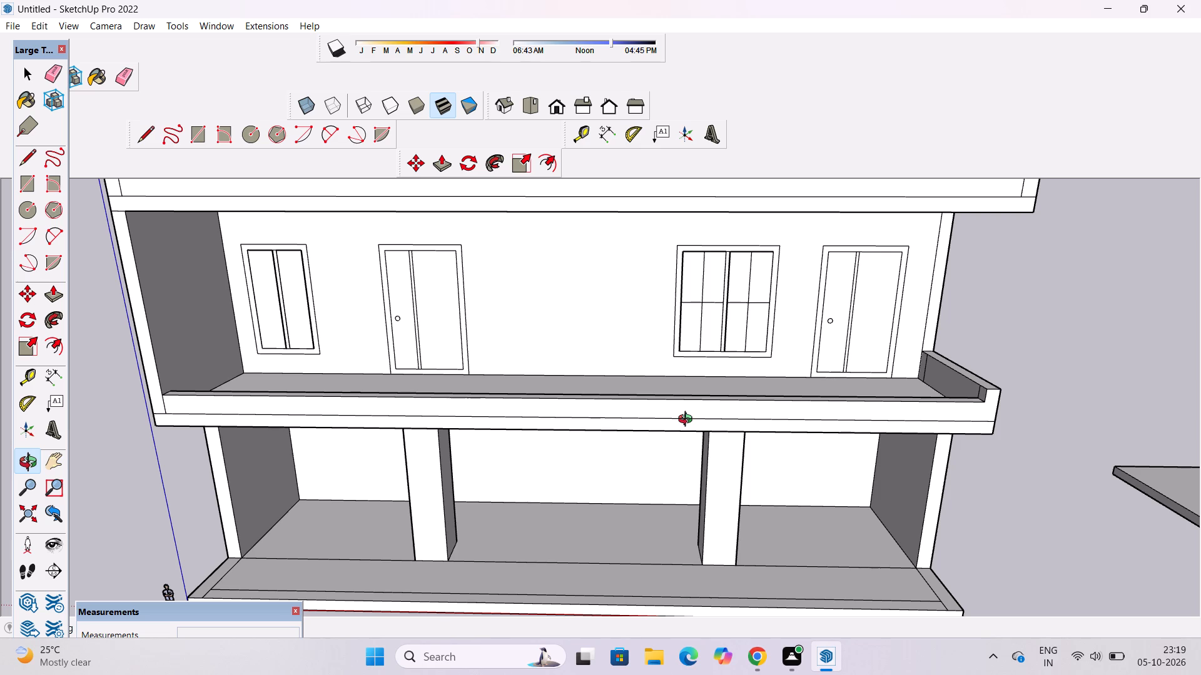
{"action": "scroll", "coordinate": [688, 421], "scroll_direction": "down", "scroll_amount": 3}
{"action": "left_click_drag", "start_coordinate": [685, 442], "coordinate": [687, 448]}
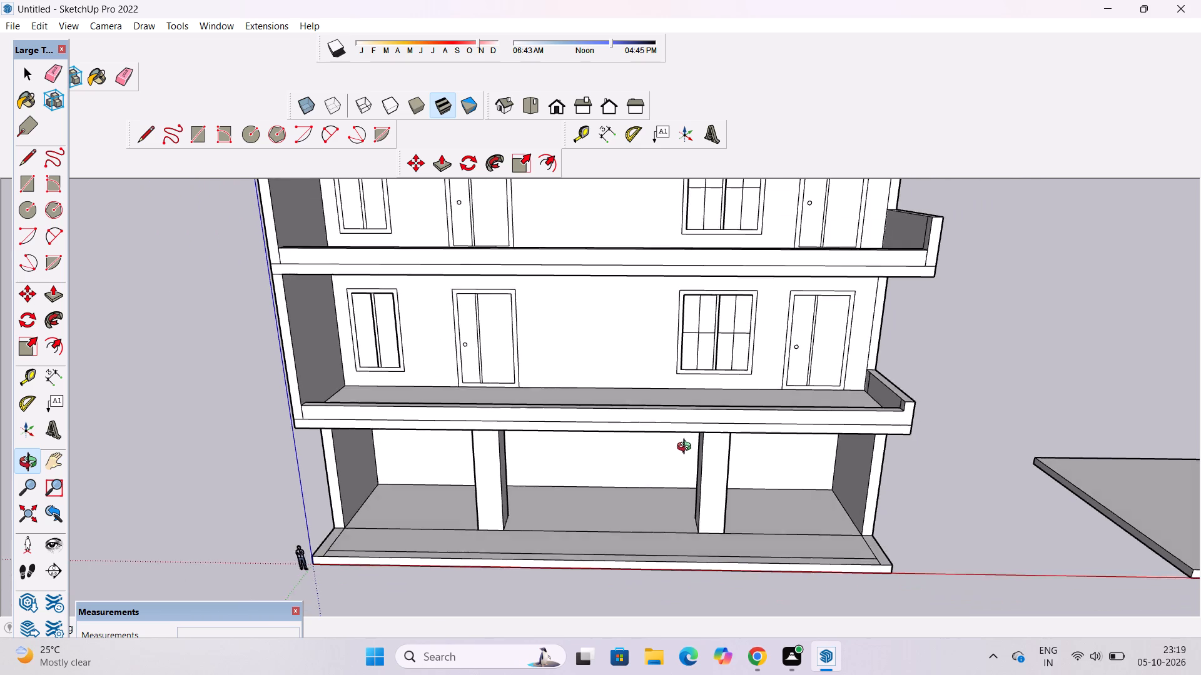
{"action": "left_click_drag", "start_coordinate": [687, 448], "coordinate": [718, 502]}
{"action": "left_click_drag", "start_coordinate": [713, 497], "coordinate": [726, 516], "text": "shift"}
{"action": "left_click_drag", "start_coordinate": [707, 495], "coordinate": [692, 474]}
{"action": "scroll", "coordinate": [688, 459], "scroll_direction": "down", "scroll_amount": 3}
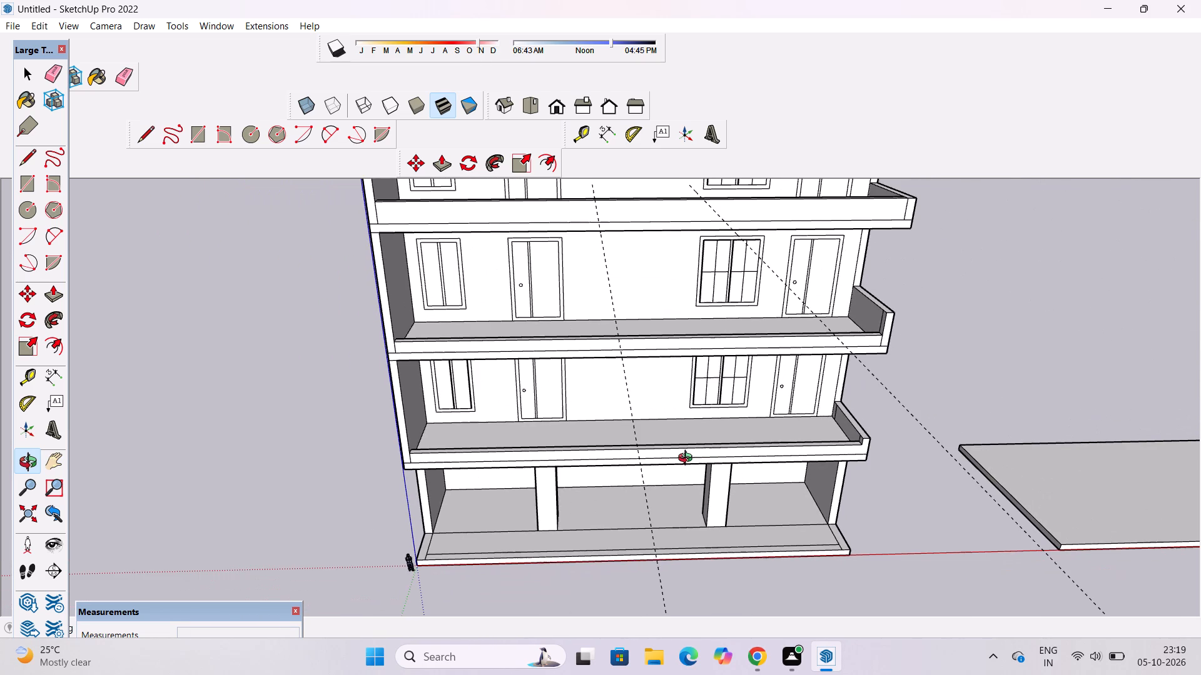
{"action": "left_click_drag", "start_coordinate": [688, 459], "coordinate": [690, 547]}
{"action": "scroll", "coordinate": [678, 511], "scroll_direction": "down", "scroll_amount": 4}
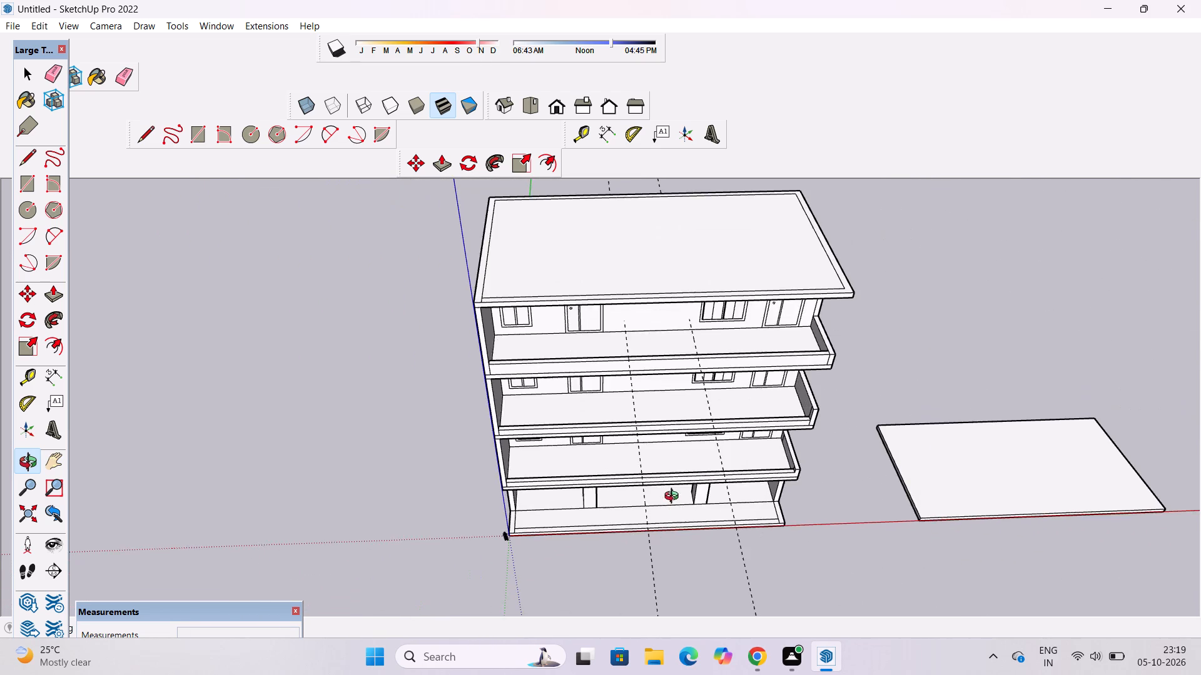
{"action": "left_click_drag", "start_coordinate": [674, 494], "coordinate": [681, 521]}
{"action": "left_click_drag", "start_coordinate": [682, 526], "coordinate": [673, 553]}
Draw two 2' lines across the top of the top-storey front parapet, one along each guide.
{"action": "scroll", "coordinate": [682, 444], "scroll_direction": "up", "scroll_amount": 4, "text": "shift"}
{"action": "left_click_drag", "start_coordinate": [682, 444], "coordinate": [646, 443], "text": "shift"}
{"action": "left_click_drag", "start_coordinate": [646, 443], "coordinate": [641, 454], "text": "shift"}
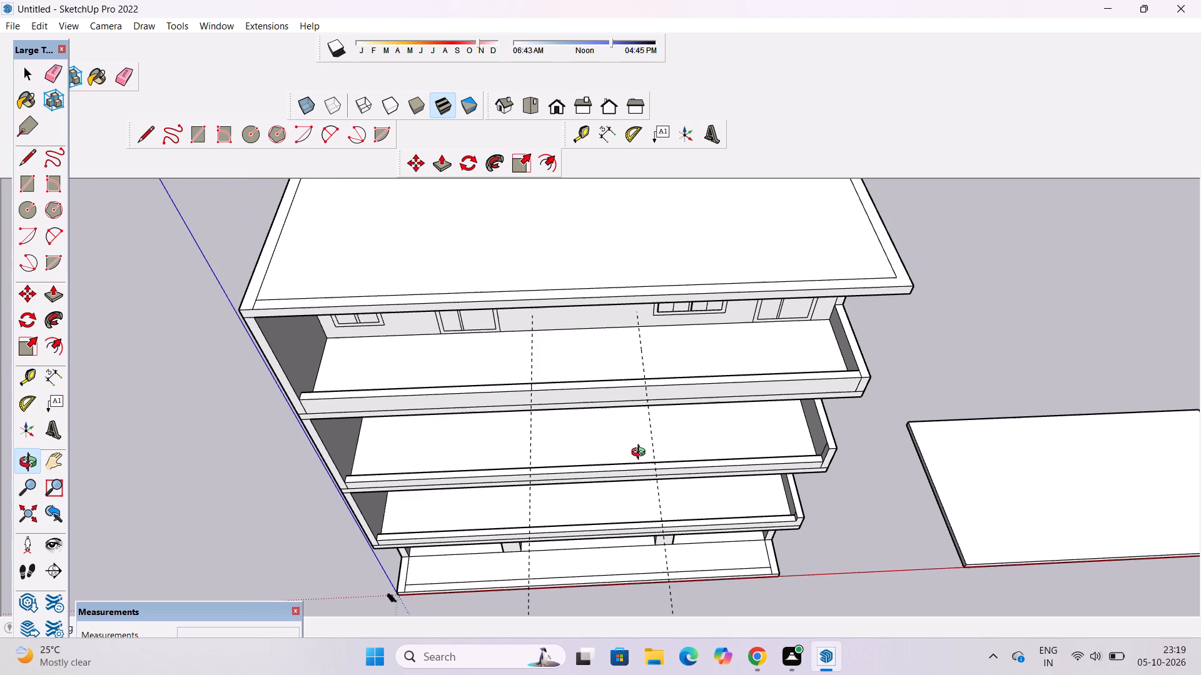
{"action": "key", "text": "l"}
{"action": "scroll", "coordinate": [652, 399], "scroll_direction": "up", "scroll_amount": 9}
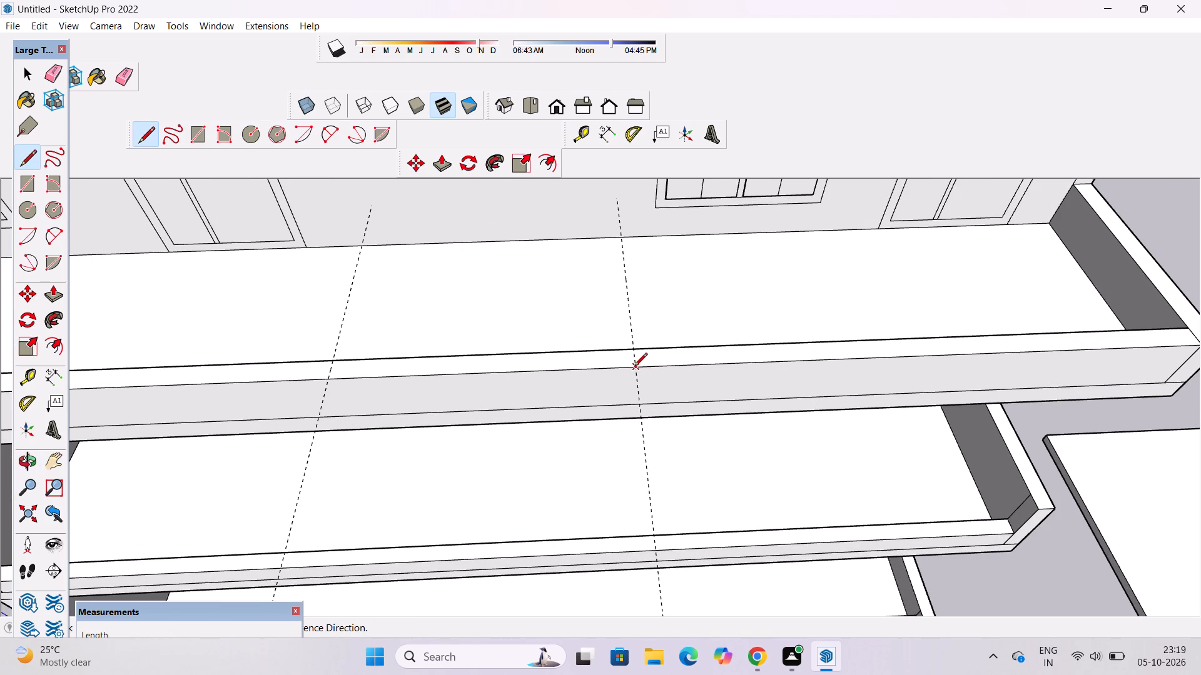
{"action": "left_click", "coordinate": [634, 367]}
{"action": "left_click", "coordinate": [633, 351]}
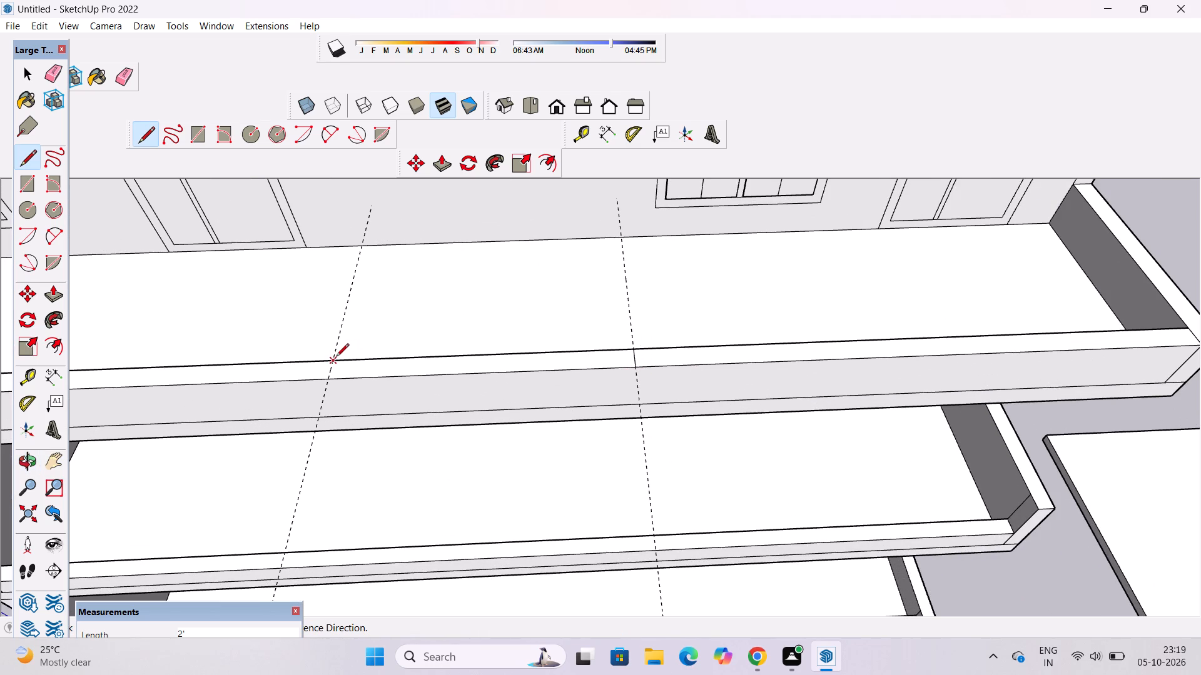
{"action": "left_click", "coordinate": [334, 357]}
{"action": "left_click", "coordinate": [328, 380]}
{"action": "key", "text": "space"}
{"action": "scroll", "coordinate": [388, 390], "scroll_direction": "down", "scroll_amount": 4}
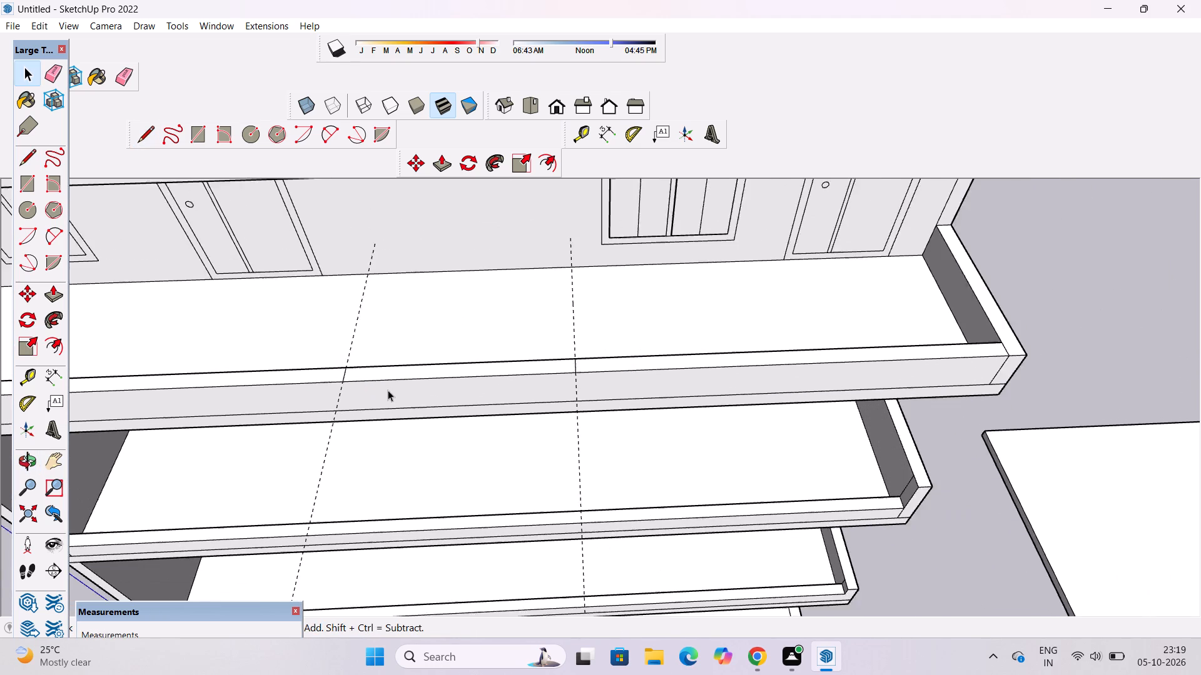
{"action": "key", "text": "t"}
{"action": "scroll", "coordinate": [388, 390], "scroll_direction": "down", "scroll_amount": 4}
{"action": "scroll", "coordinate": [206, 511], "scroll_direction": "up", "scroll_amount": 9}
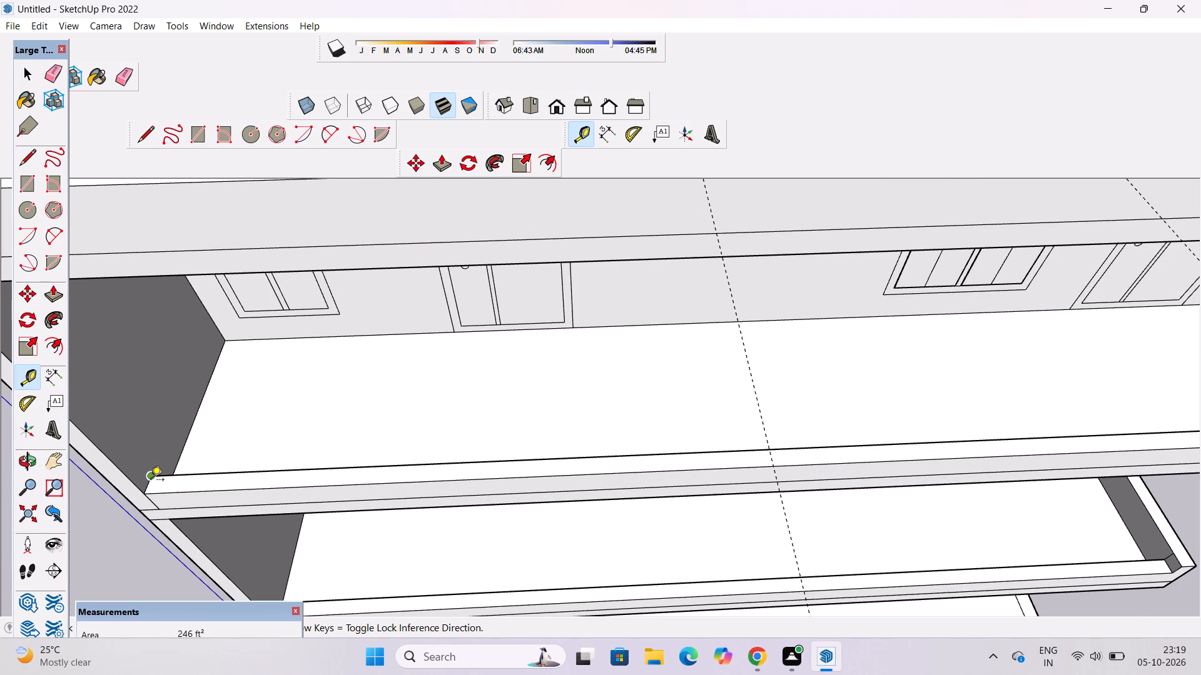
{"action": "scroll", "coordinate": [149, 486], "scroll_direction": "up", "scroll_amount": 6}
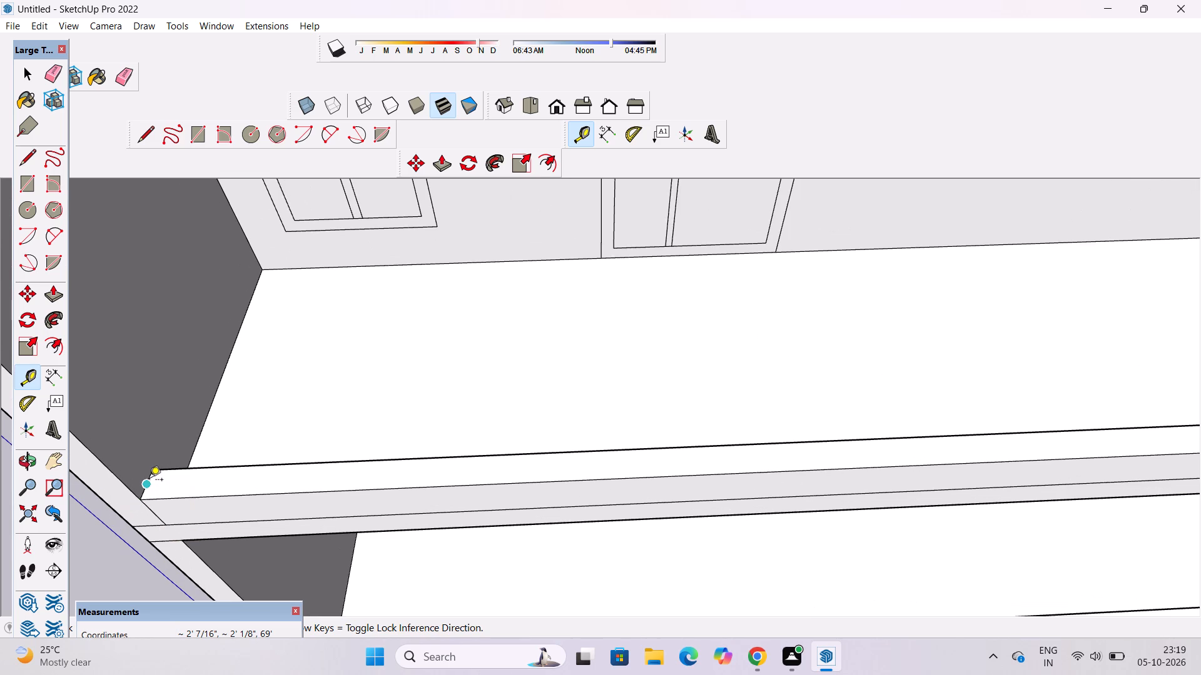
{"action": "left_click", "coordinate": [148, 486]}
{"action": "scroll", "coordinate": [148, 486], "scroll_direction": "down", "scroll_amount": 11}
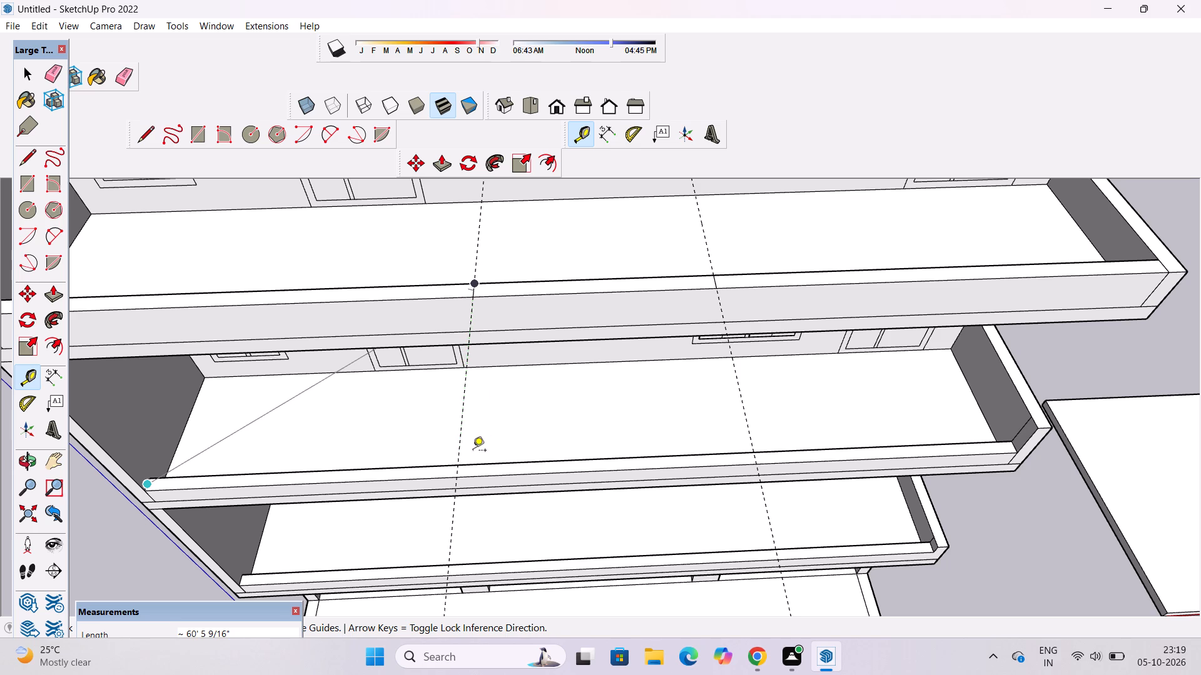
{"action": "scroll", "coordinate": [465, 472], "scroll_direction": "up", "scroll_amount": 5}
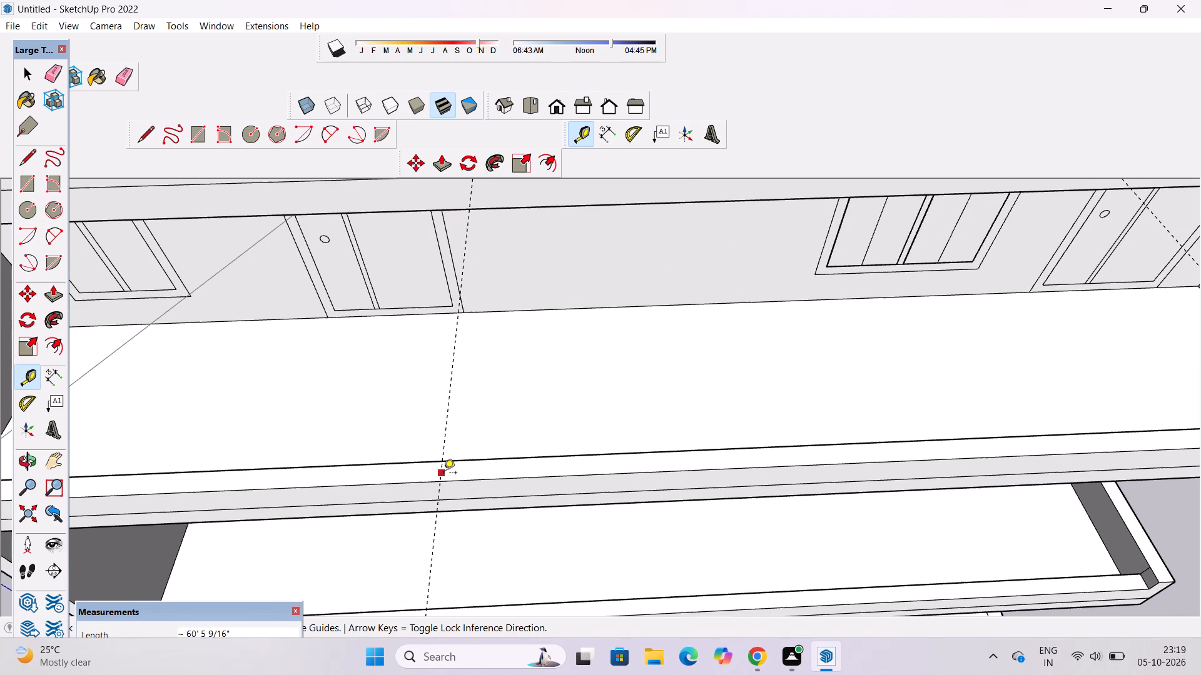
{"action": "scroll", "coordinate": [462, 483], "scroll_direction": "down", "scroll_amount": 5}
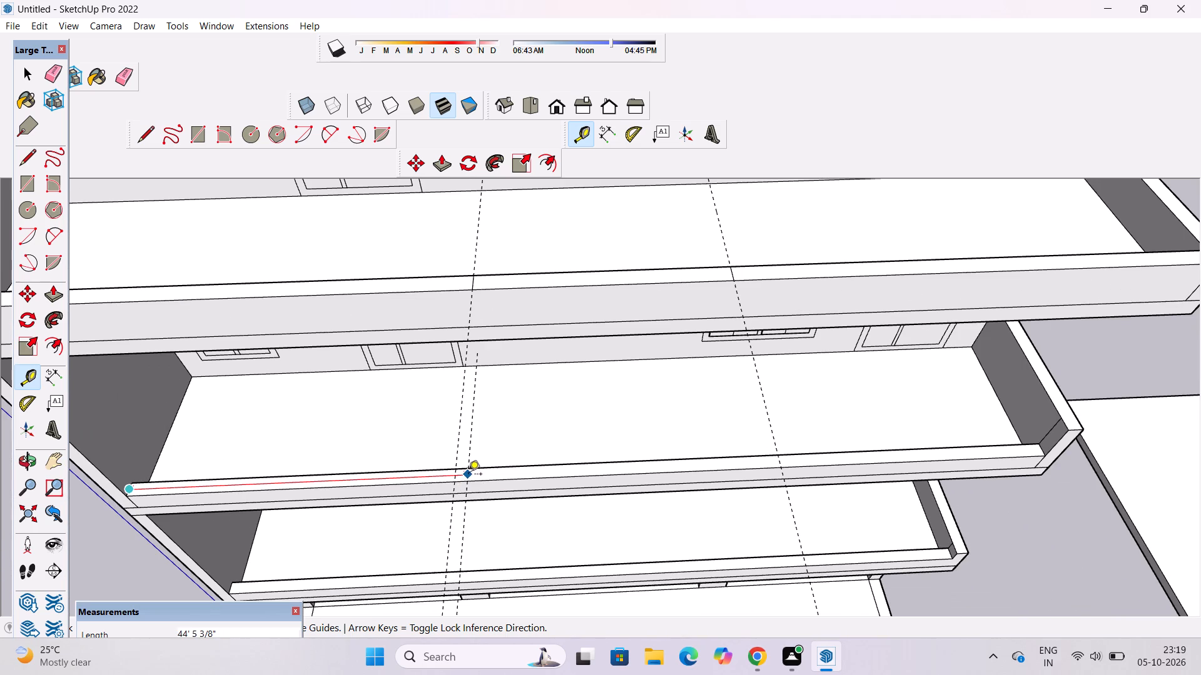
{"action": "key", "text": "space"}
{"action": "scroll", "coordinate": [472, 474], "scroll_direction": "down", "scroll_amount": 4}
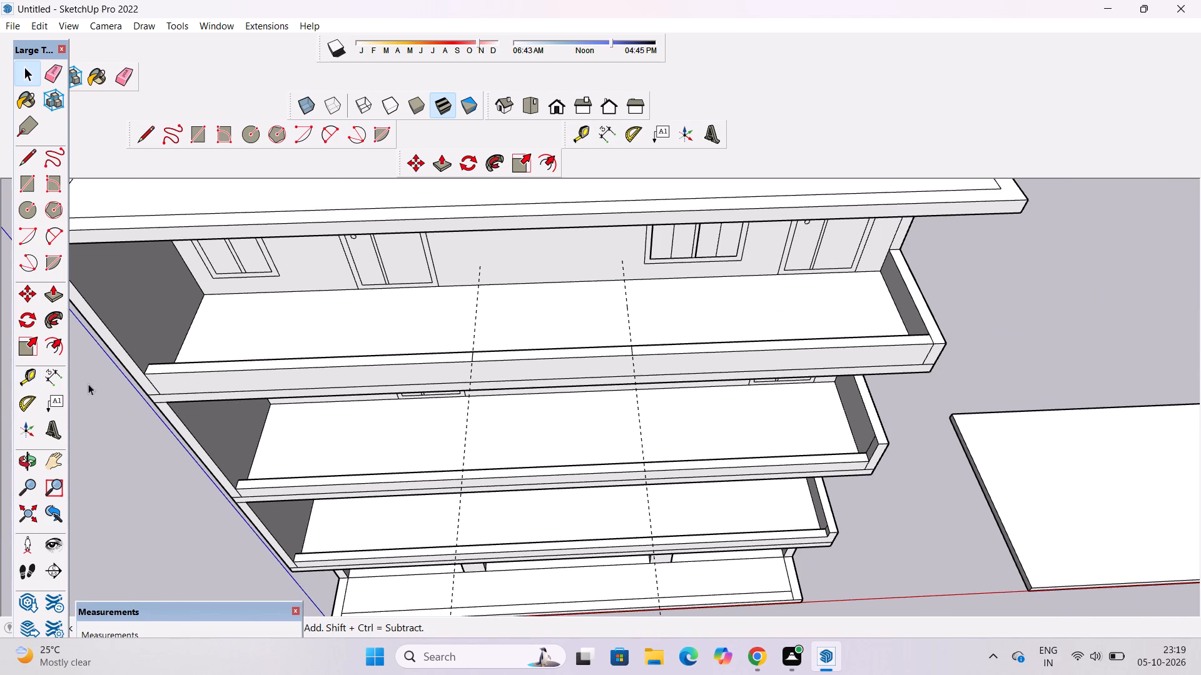
Measure along the top-storey front parapet from its end to the first guide and between the two guides.
{"action": "left_click", "coordinate": [56, 377]}
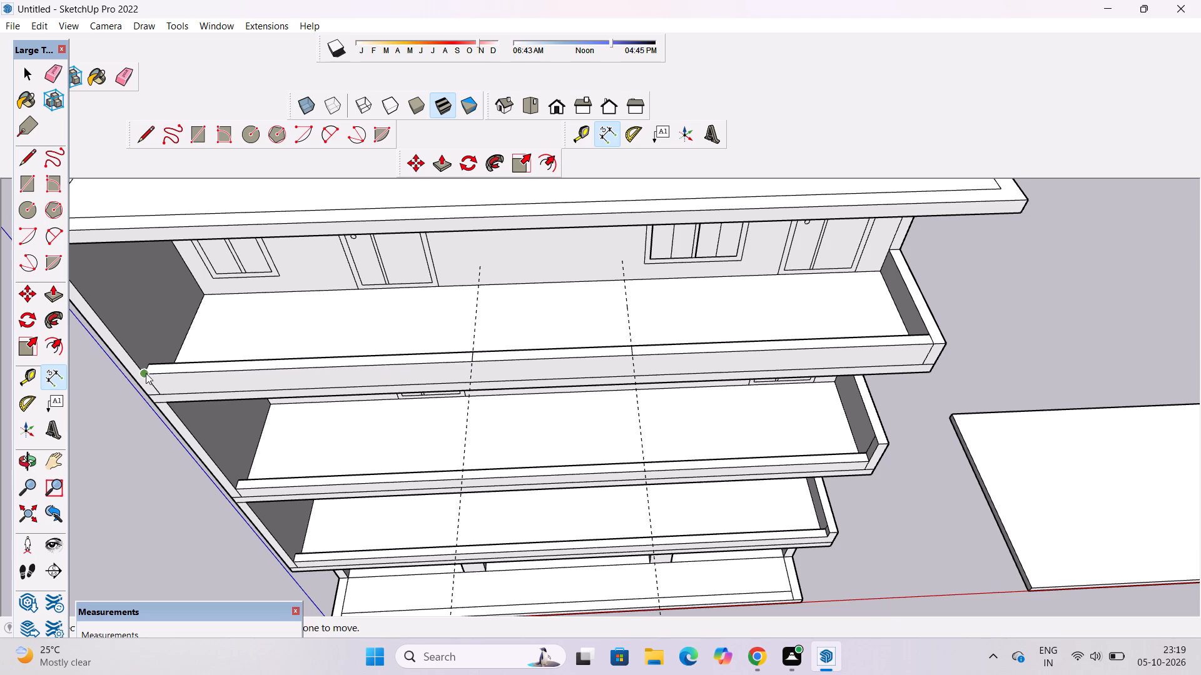
{"action": "left_click", "coordinate": [146, 373]}
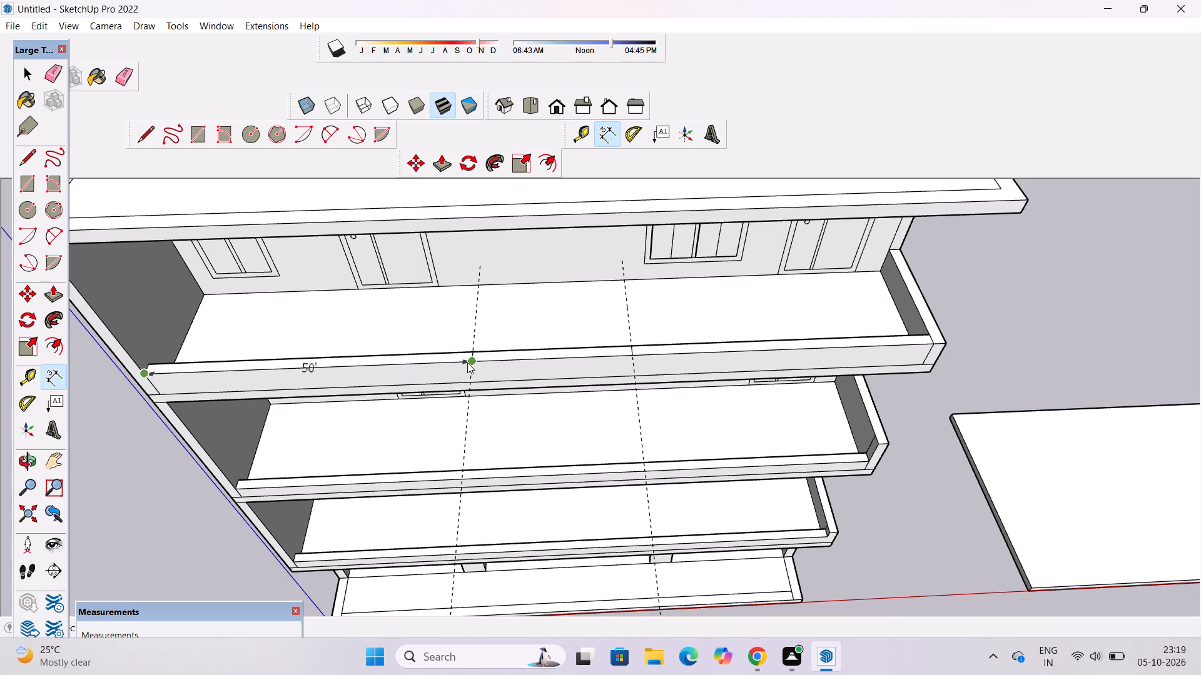
{"action": "key", "text": "space"}
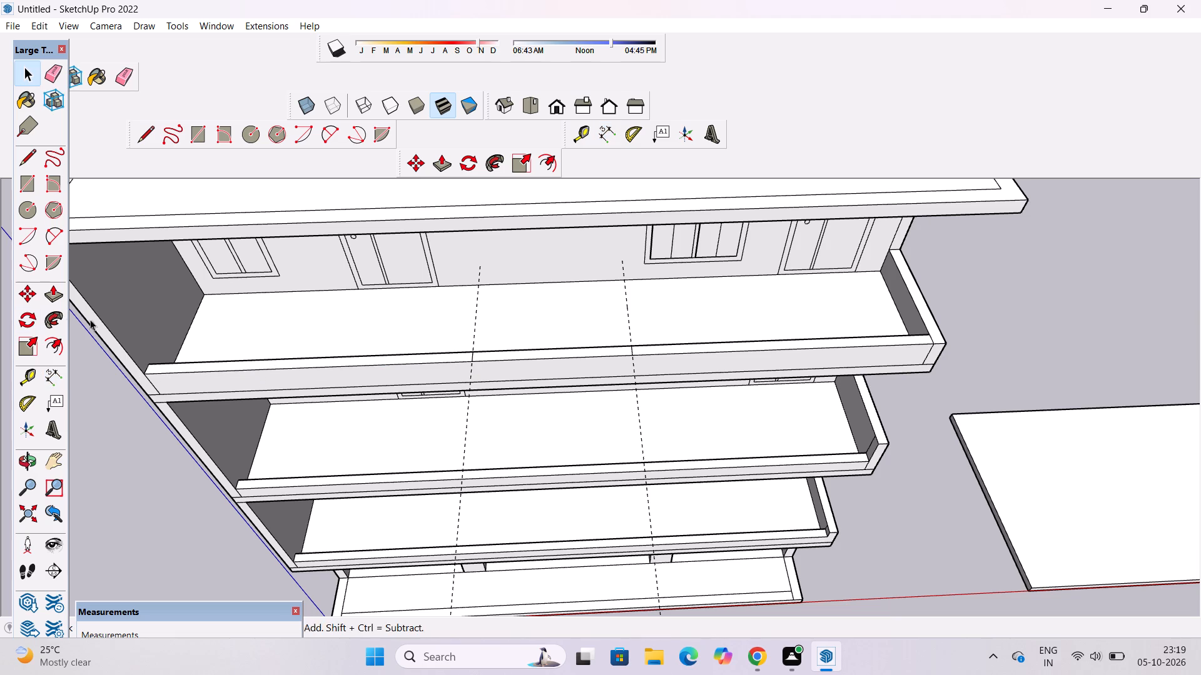
{"action": "left_click", "coordinate": [56, 371]}
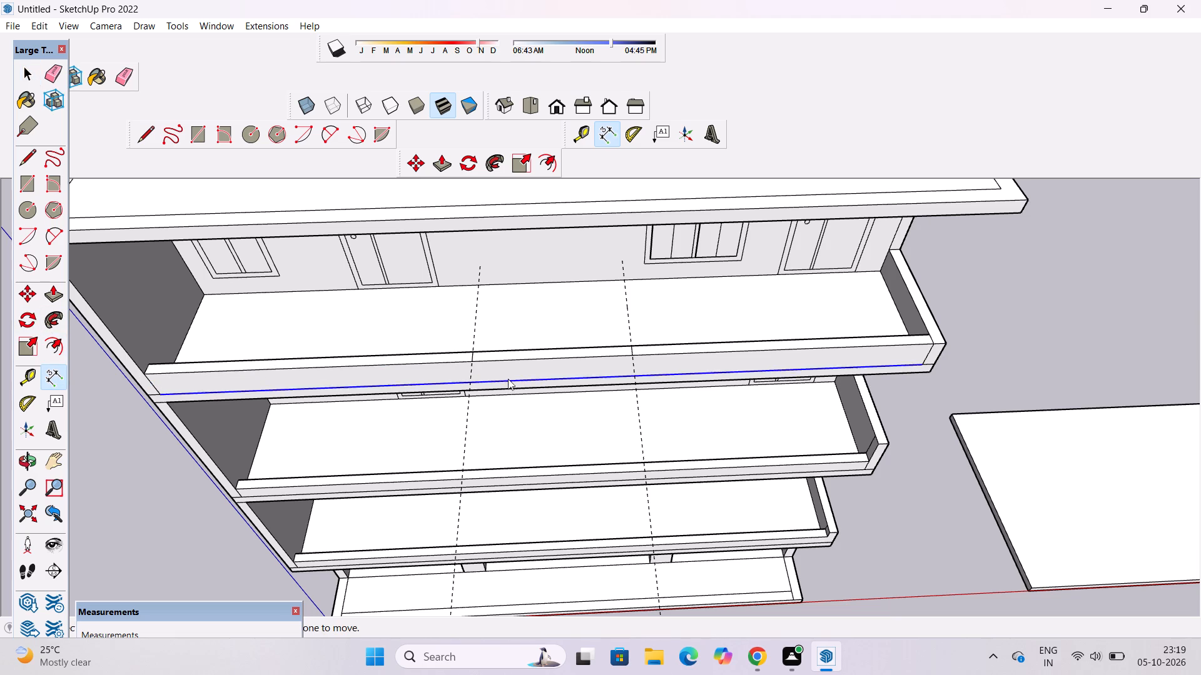
{"action": "left_click", "coordinate": [472, 358]}
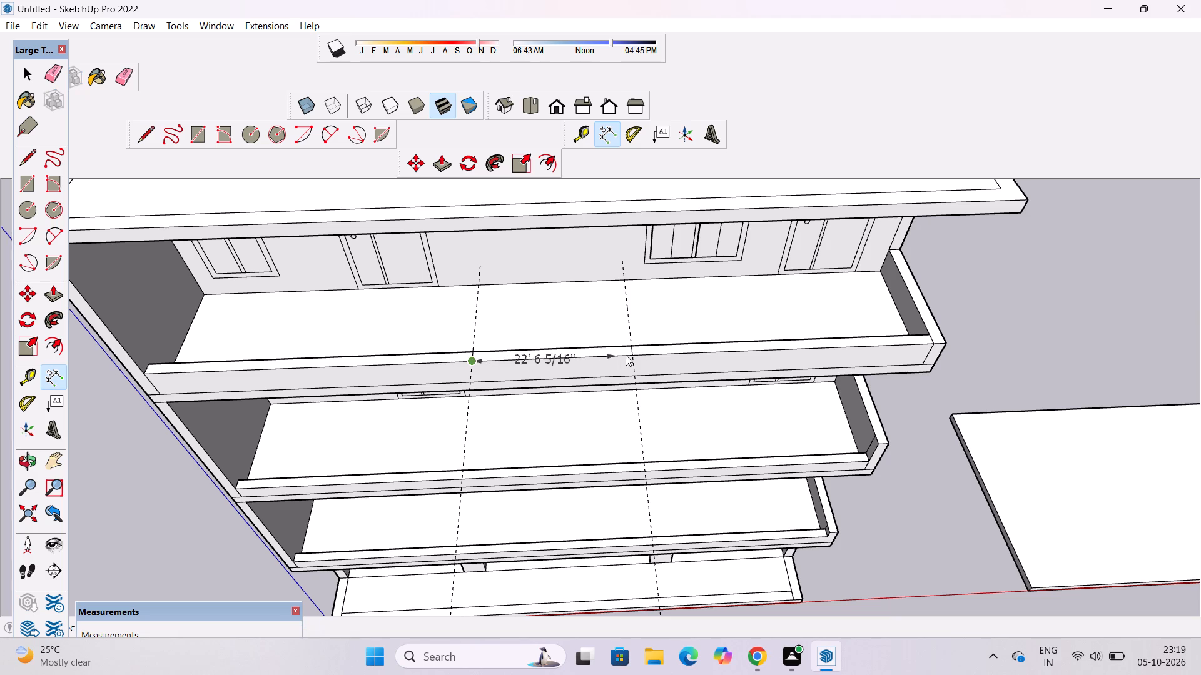
{"action": "key", "text": "space"}
{"action": "scroll", "coordinate": [362, 342], "scroll_direction": "down", "scroll_amount": 3}
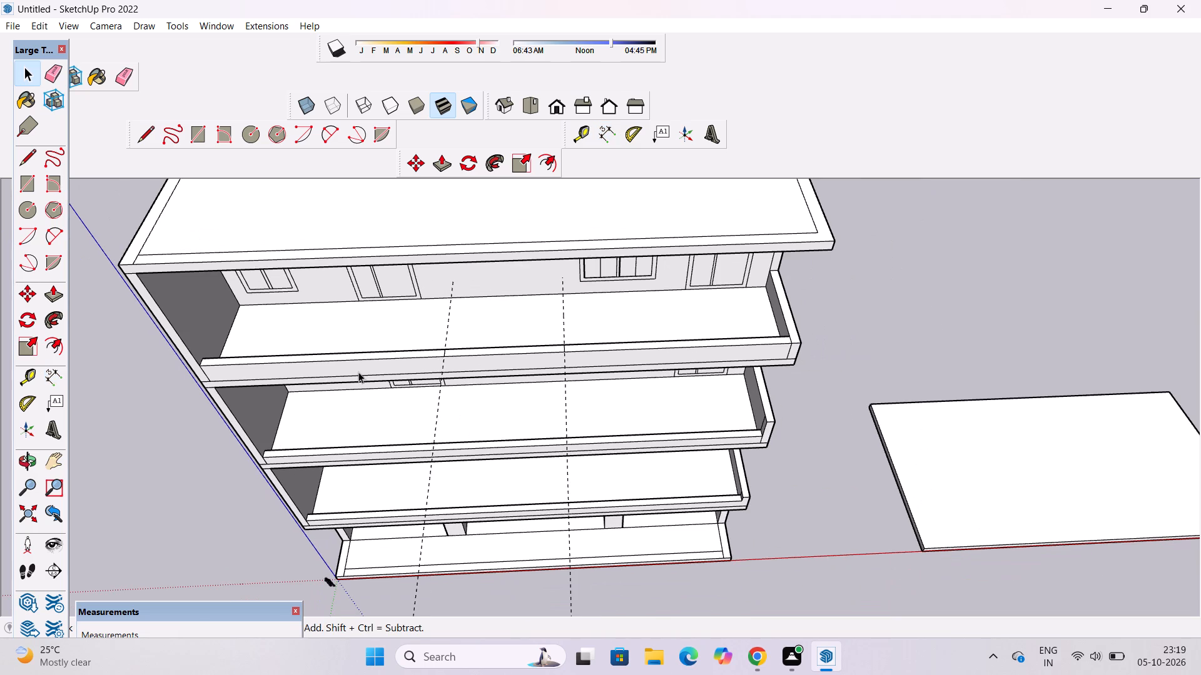
Place one guide 50' from the end of the third-storey front parapet and a second guide 25' beyond it.
{"action": "key", "text": "t"}
{"action": "scroll", "coordinate": [296, 459], "scroll_direction": "up", "scroll_amount": 13}
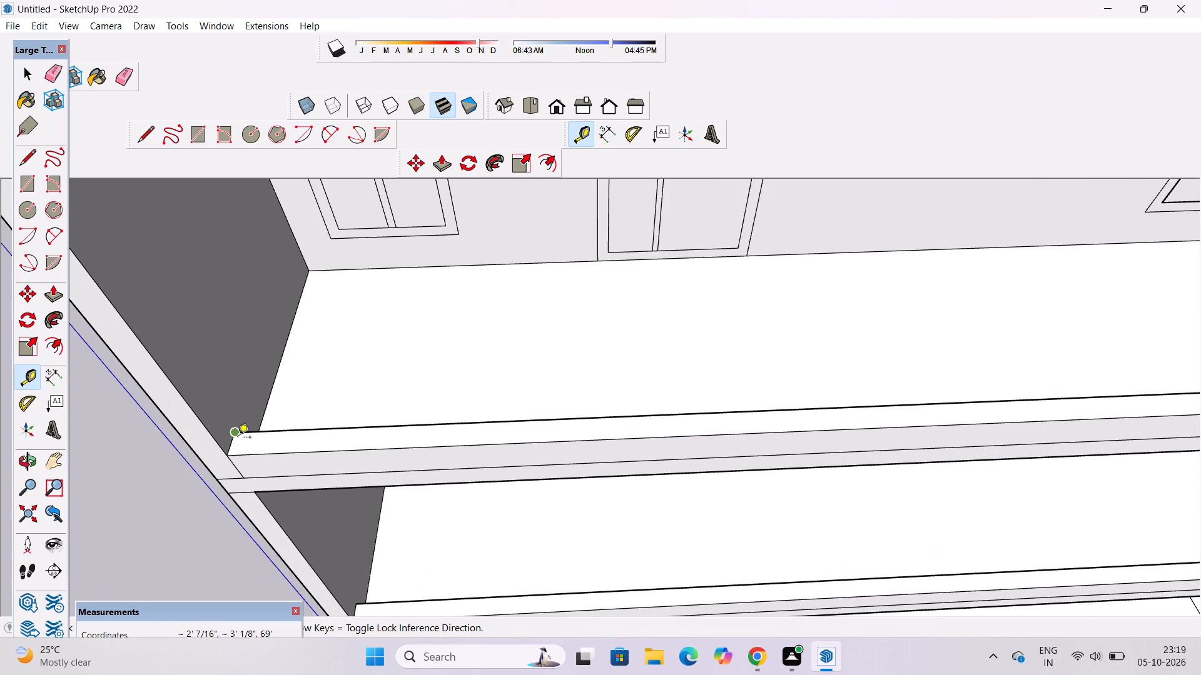
{"action": "left_click", "coordinate": [231, 444]}
{"action": "scroll", "coordinate": [230, 441], "scroll_direction": "down", "scroll_amount": 6}
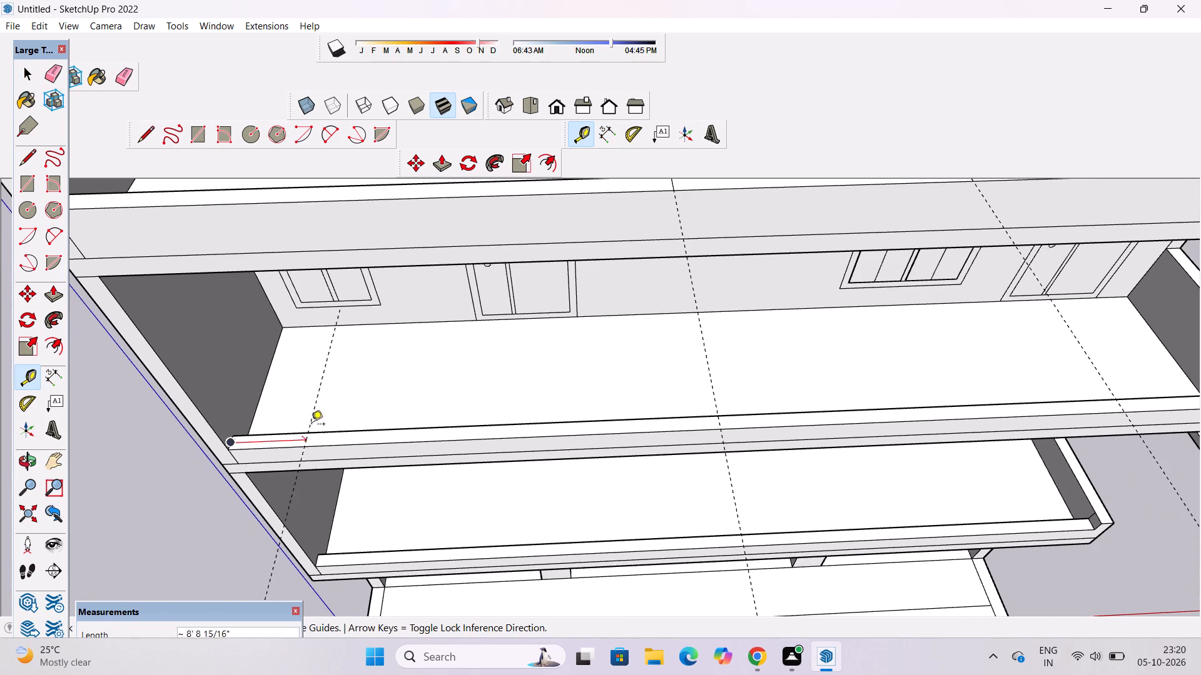
{"action": "type", "text": "50'"}
{"action": "key", "text": "Return"}
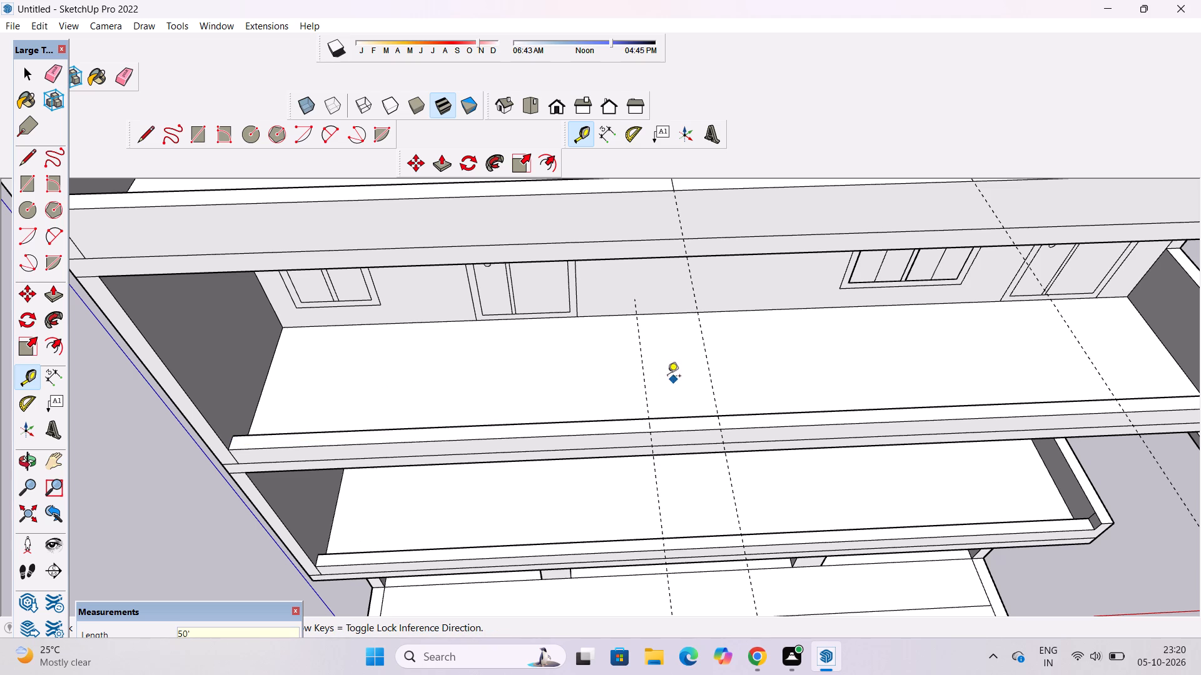
{"action": "left_click", "coordinate": [643, 366]}
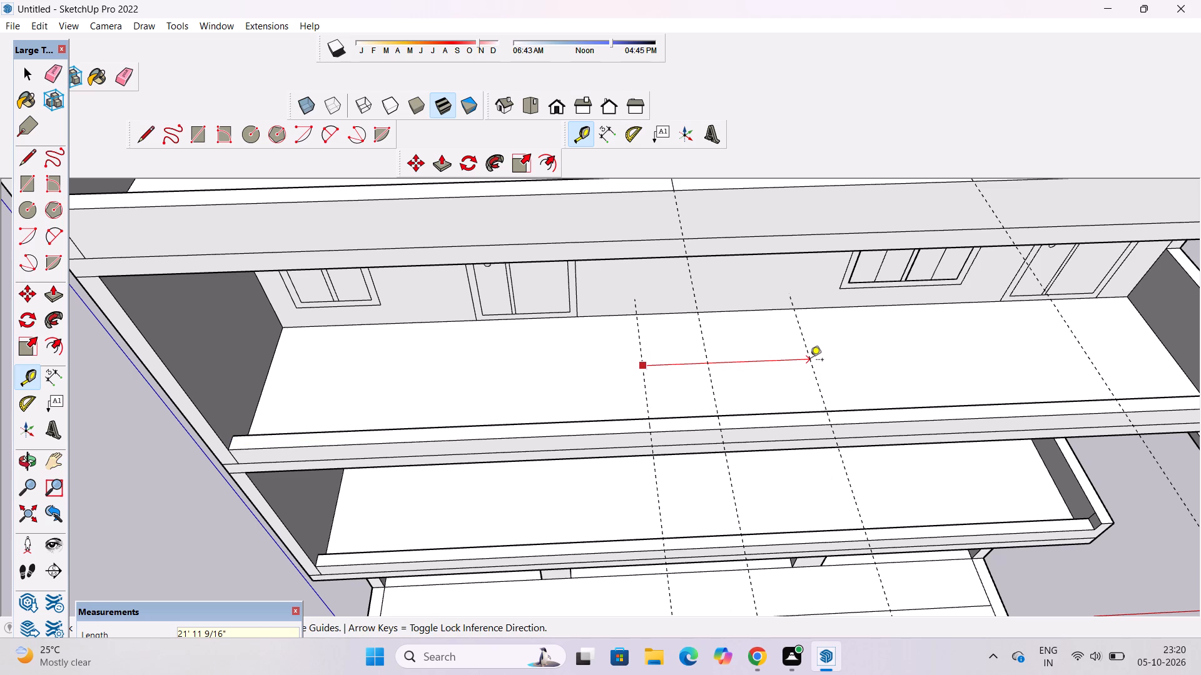
{"action": "type", "text": "25'"}
{"action": "key", "text": "Return"}
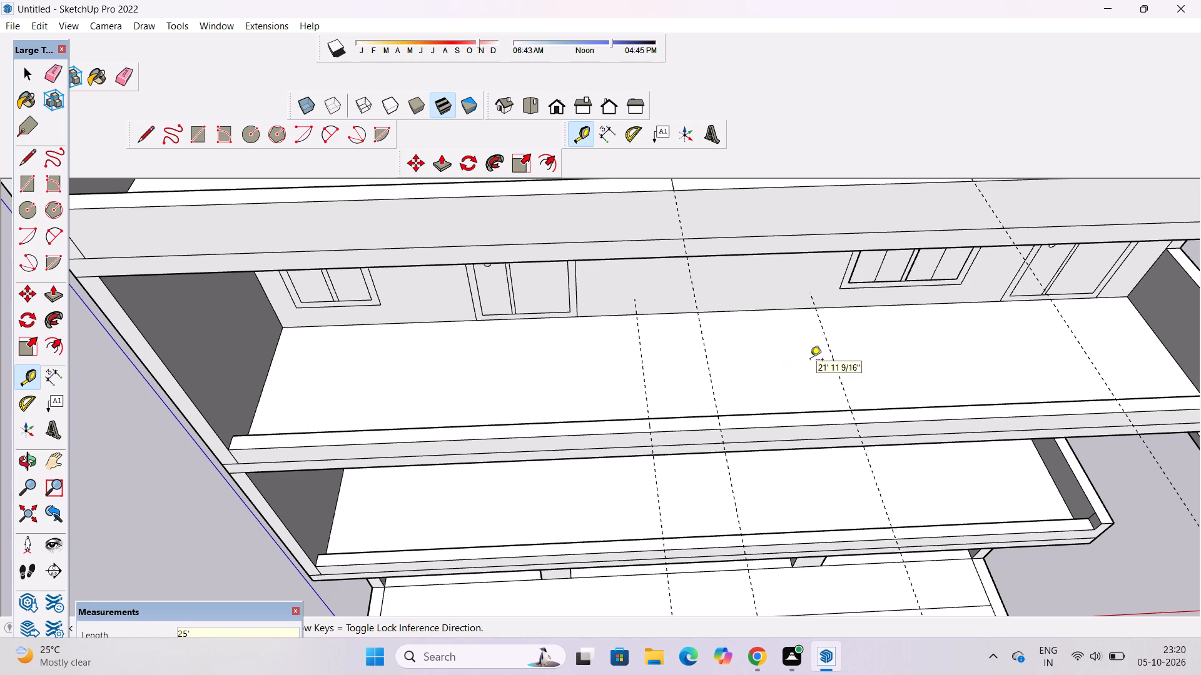
Place a guide 50' from the end of the second-storey front parapet, starting at its left-hand inner corner.
{"action": "key", "text": "o"}
{"action": "scroll", "coordinate": [787, 361], "scroll_direction": "down", "scroll_amount": 7}
{"action": "left_click_drag", "start_coordinate": [806, 417], "coordinate": [722, 410], "text": "shift"}
{"action": "left_click_drag", "start_coordinate": [761, 429], "coordinate": [693, 405]}
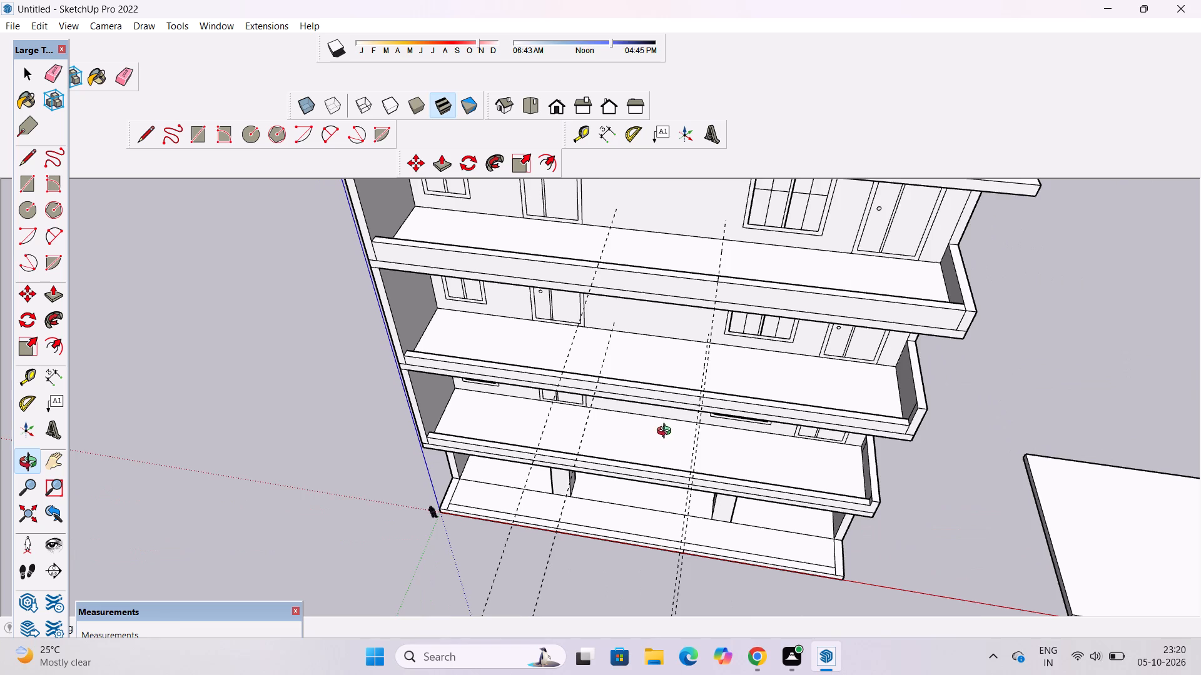
{"action": "scroll", "coordinate": [663, 441], "scroll_direction": "up", "scroll_amount": 2}
{"action": "left_click_drag", "start_coordinate": [656, 467], "coordinate": [656, 406], "text": "shift"}
{"action": "left_click_drag", "start_coordinate": [646, 482], "coordinate": [682, 514]}
{"action": "left_click_drag", "start_coordinate": [682, 514], "coordinate": [682, 469], "text": "shift"}
{"action": "left_click_drag", "start_coordinate": [657, 469], "coordinate": [656, 412]}
{"action": "scroll", "coordinate": [632, 402], "scroll_direction": "up", "scroll_amount": 3}
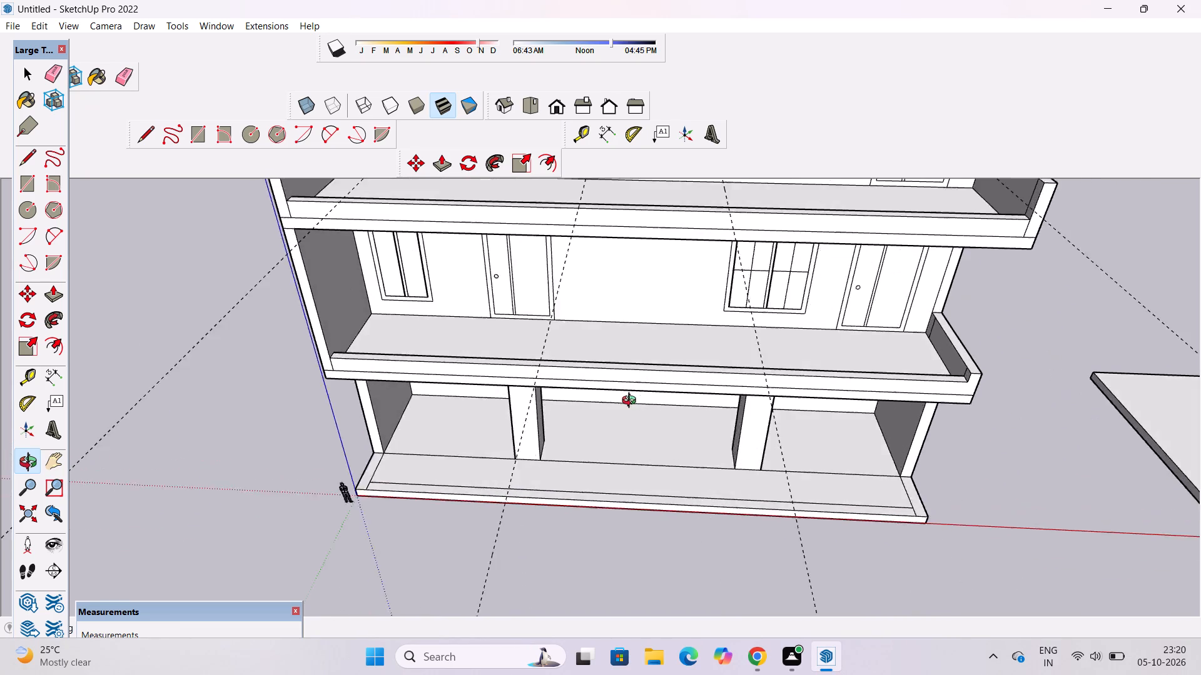
{"action": "scroll", "coordinate": [632, 402], "scroll_direction": "up", "scroll_amount": 1}
{"action": "left_click_drag", "start_coordinate": [632, 402], "coordinate": [632, 452], "text": "shift"}
{"action": "left_click_drag", "start_coordinate": [626, 457], "coordinate": [622, 419], "text": "shift"}
{"action": "left_click_drag", "start_coordinate": [621, 421], "coordinate": [623, 411]}
{"action": "left_click_drag", "start_coordinate": [623, 411], "coordinate": [622, 429], "text": "shift"}
{"action": "scroll", "coordinate": [622, 431], "scroll_direction": "down", "scroll_amount": 2}
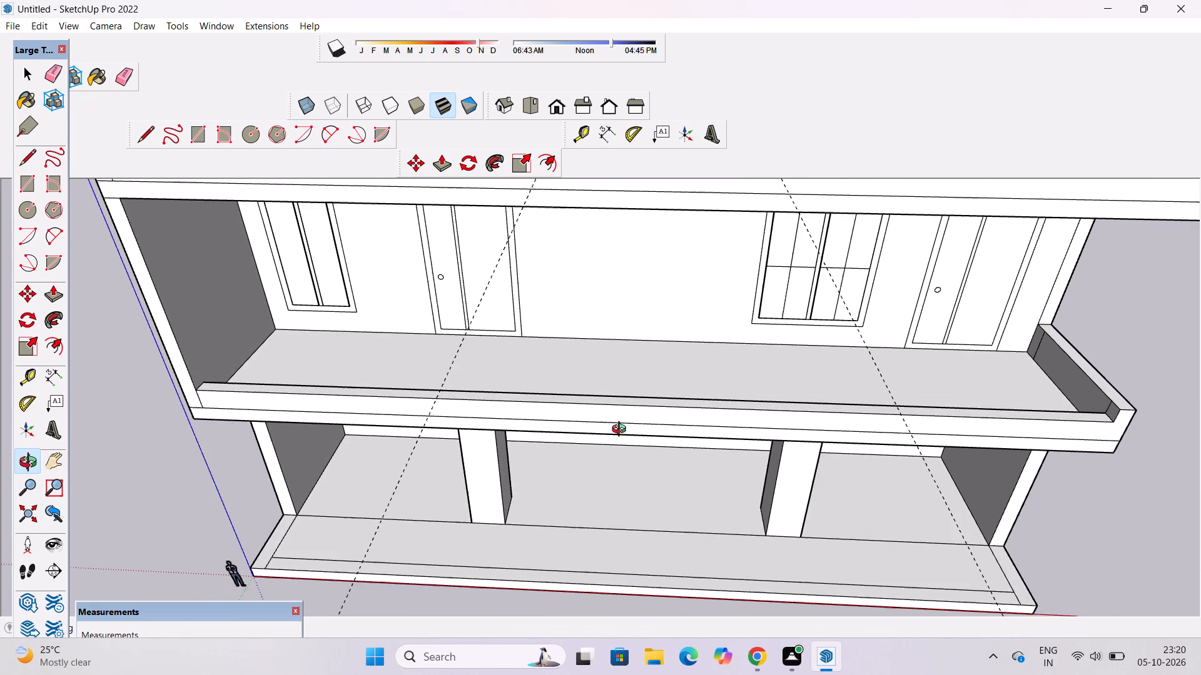
{"action": "left_click_drag", "start_coordinate": [621, 437], "coordinate": [619, 496], "text": "shift"}
{"action": "left_click_drag", "start_coordinate": [614, 521], "coordinate": [623, 556]}
{"action": "scroll", "coordinate": [617, 552], "scroll_direction": "up", "scroll_amount": 2}
{"action": "left_click_drag", "start_coordinate": [617, 541], "coordinate": [624, 494], "text": "shift"}
{"action": "left_click_drag", "start_coordinate": [624, 494], "coordinate": [624, 498]}
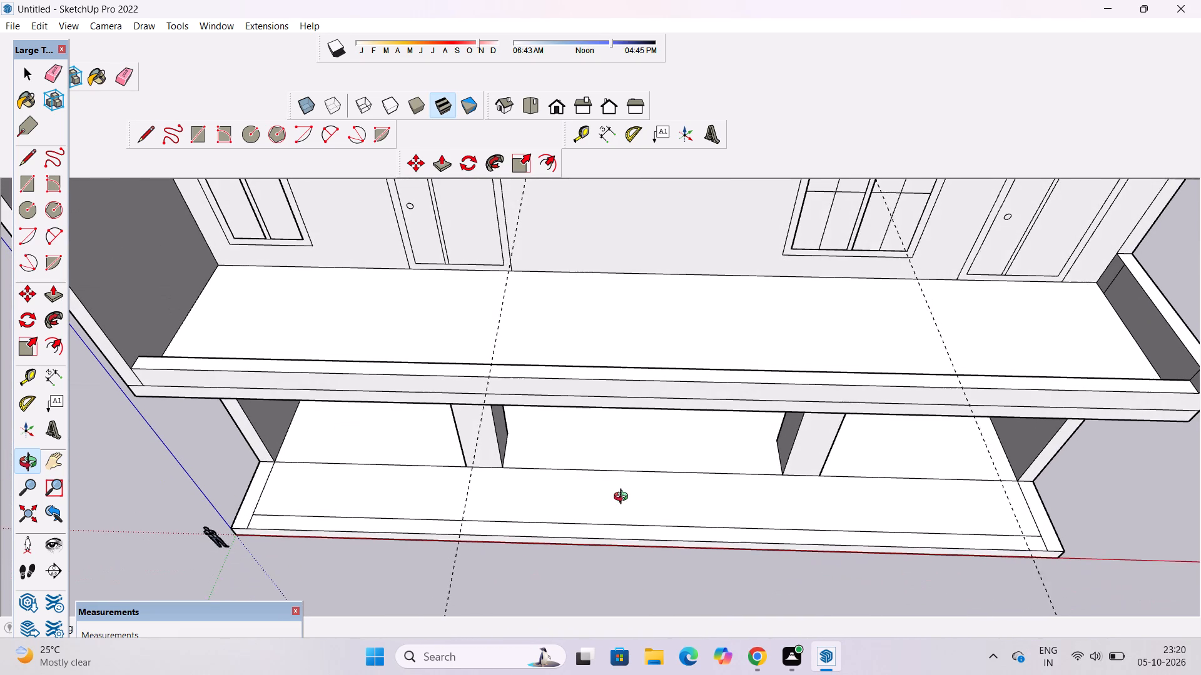
{"action": "left_click_drag", "start_coordinate": [624, 498], "coordinate": [624, 502]}
{"action": "key", "text": "t"}
{"action": "scroll", "coordinate": [134, 365], "scroll_direction": "up", "scroll_amount": 3}
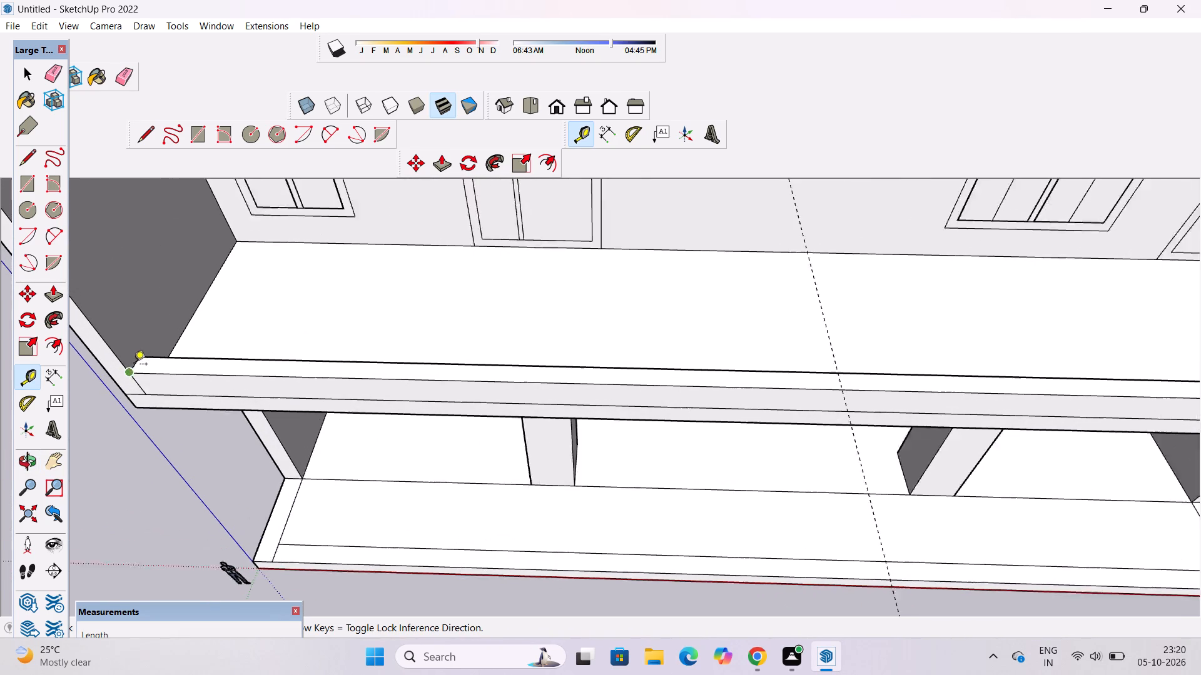
{"action": "scroll", "coordinate": [134, 365], "scroll_direction": "up", "scroll_amount": 7}
{"action": "left_click", "coordinate": [134, 364]}
{"action": "scroll", "coordinate": [128, 364], "scroll_direction": "down", "scroll_amount": 5}
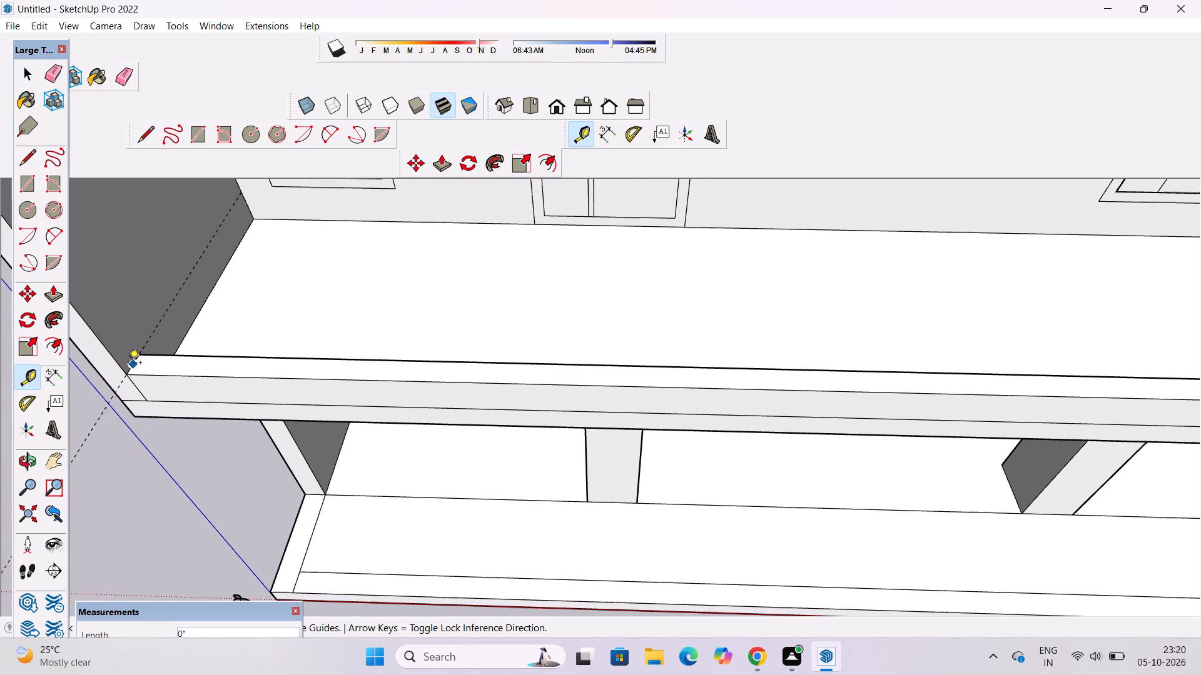
{"action": "type", "text": "50'"}
{"action": "key", "text": "Return"}
Add a second guide 25' beyond the 50' guide on the second-storey balcony.
{"action": "scroll", "coordinate": [248, 286], "scroll_direction": "down", "scroll_amount": 5}
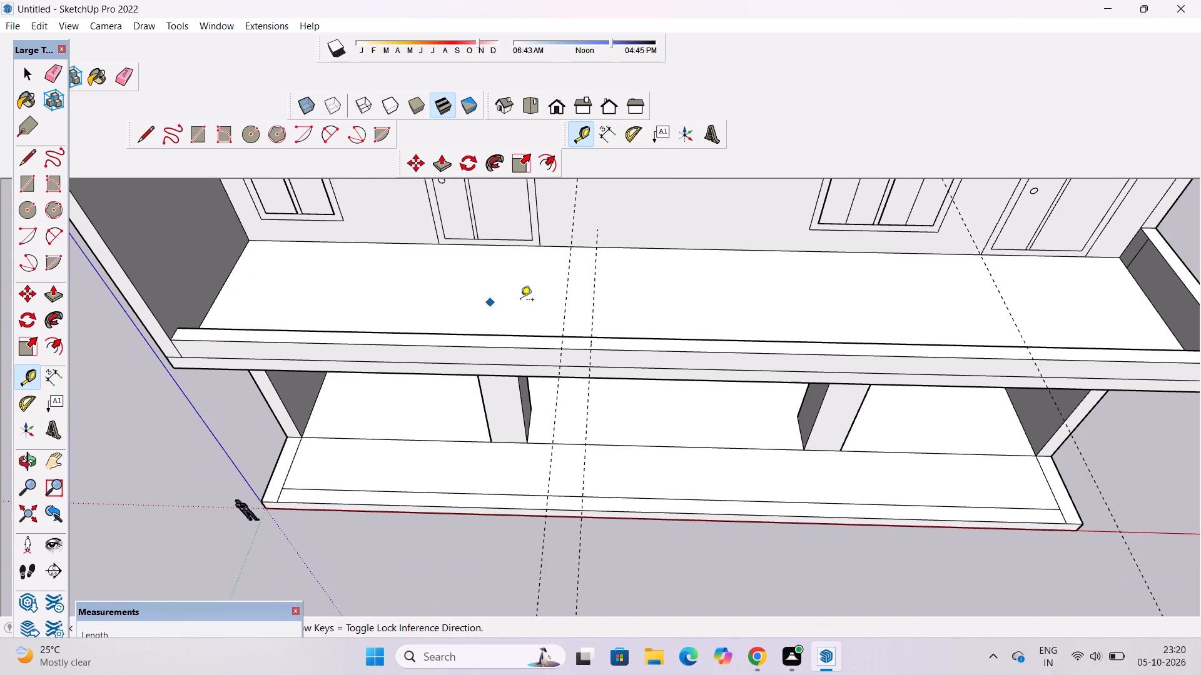
{"action": "scroll", "coordinate": [665, 324], "scroll_direction": "down", "scroll_amount": 4}
{"action": "scroll", "coordinate": [873, 348], "scroll_direction": "up", "scroll_amount": 4}
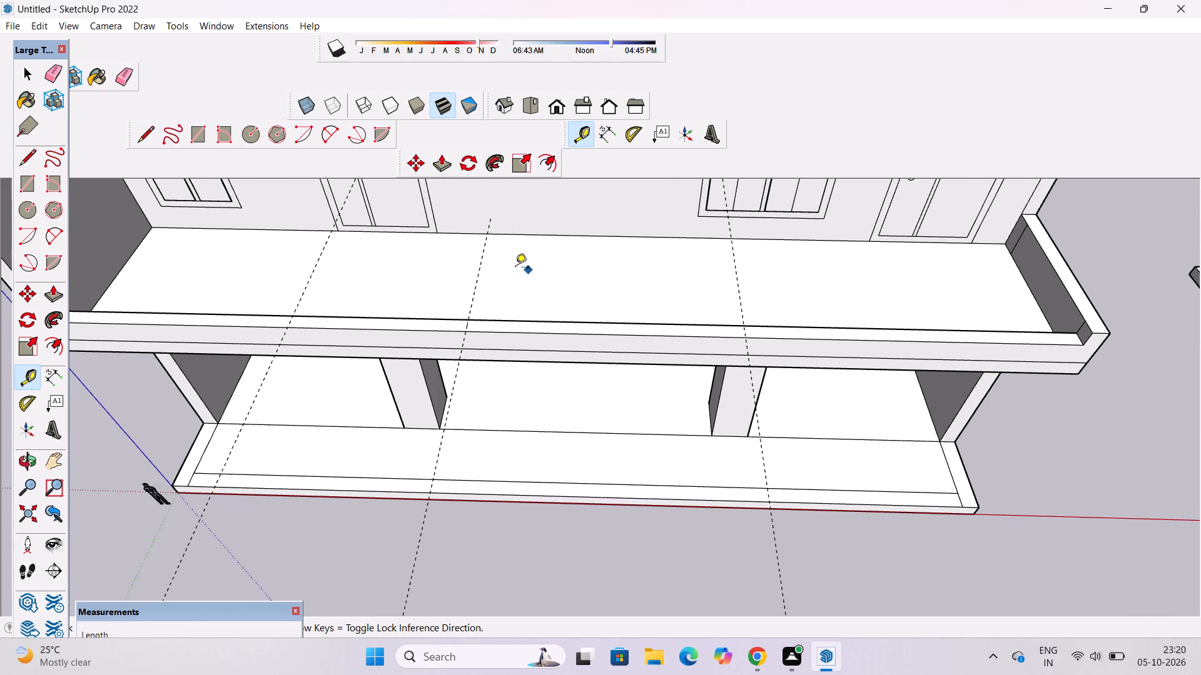
{"action": "left_click", "coordinate": [481, 267]}
{"action": "type", "text": "25'"}
{"action": "key", "text": "Return"}
{"action": "scroll", "coordinate": [617, 269], "scroll_direction": "down", "scroll_amount": 7}
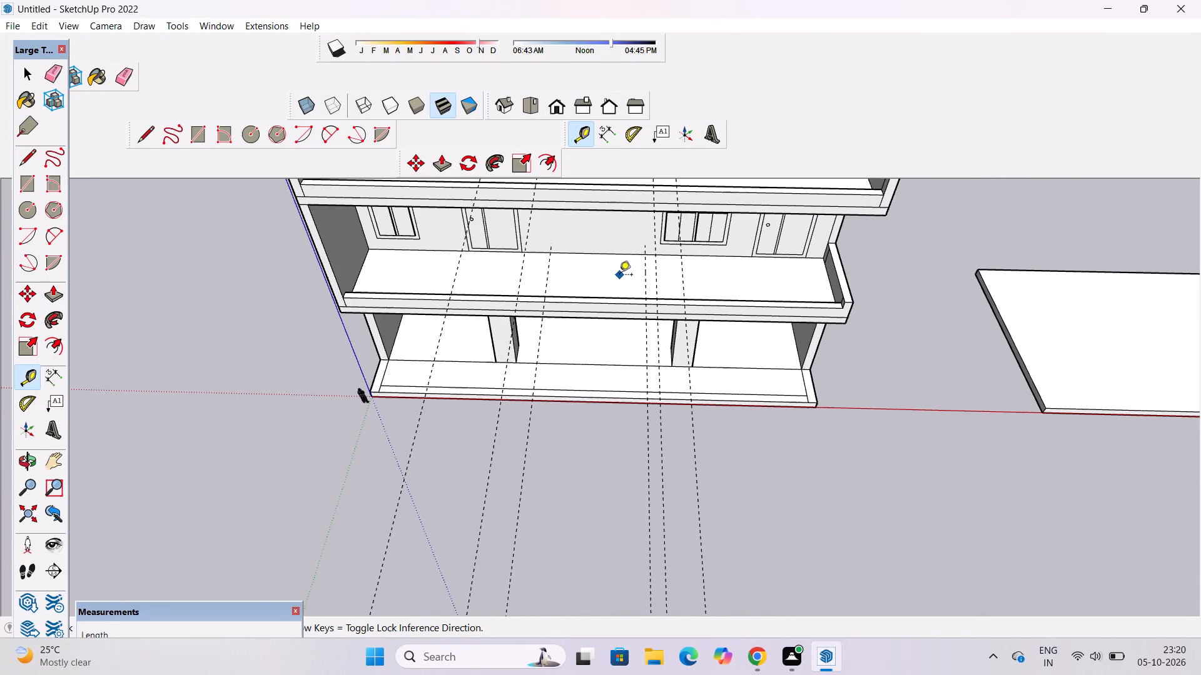
Draw two 2' lines across the top of the third-storey front parapet, one along each of its guides.
{"action": "key", "text": "o"}
{"action": "left_click_drag", "start_coordinate": [682, 398], "coordinate": [716, 307]}
{"action": "scroll", "coordinate": [712, 295], "scroll_direction": "down", "scroll_amount": 3}
{"action": "left_click_drag", "start_coordinate": [709, 319], "coordinate": [652, 496]}
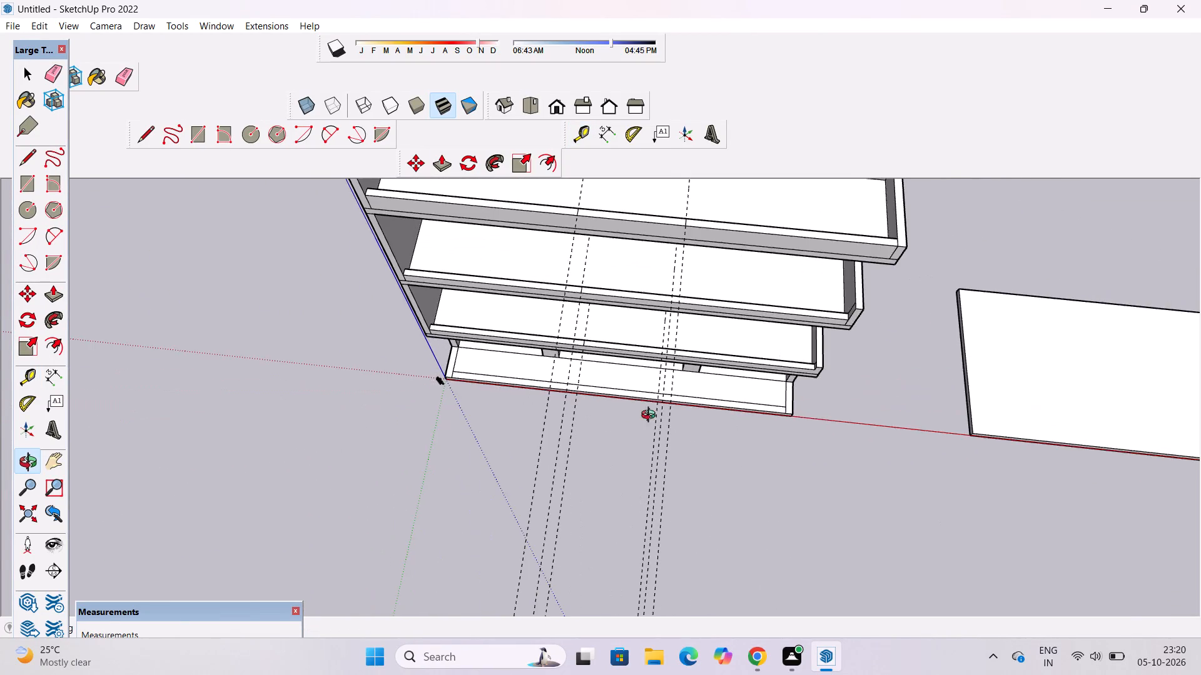
{"action": "scroll", "coordinate": [651, 366], "scroll_direction": "up", "scroll_amount": 4}
{"action": "left_click_drag", "start_coordinate": [651, 366], "coordinate": [651, 497], "text": "shift"}
{"action": "left_click_drag", "start_coordinate": [597, 501], "coordinate": [613, 526]}
{"action": "scroll", "coordinate": [616, 516], "scroll_direction": "down", "scroll_amount": 4}
{"action": "left_click_drag", "start_coordinate": [623, 532], "coordinate": [646, 501]}
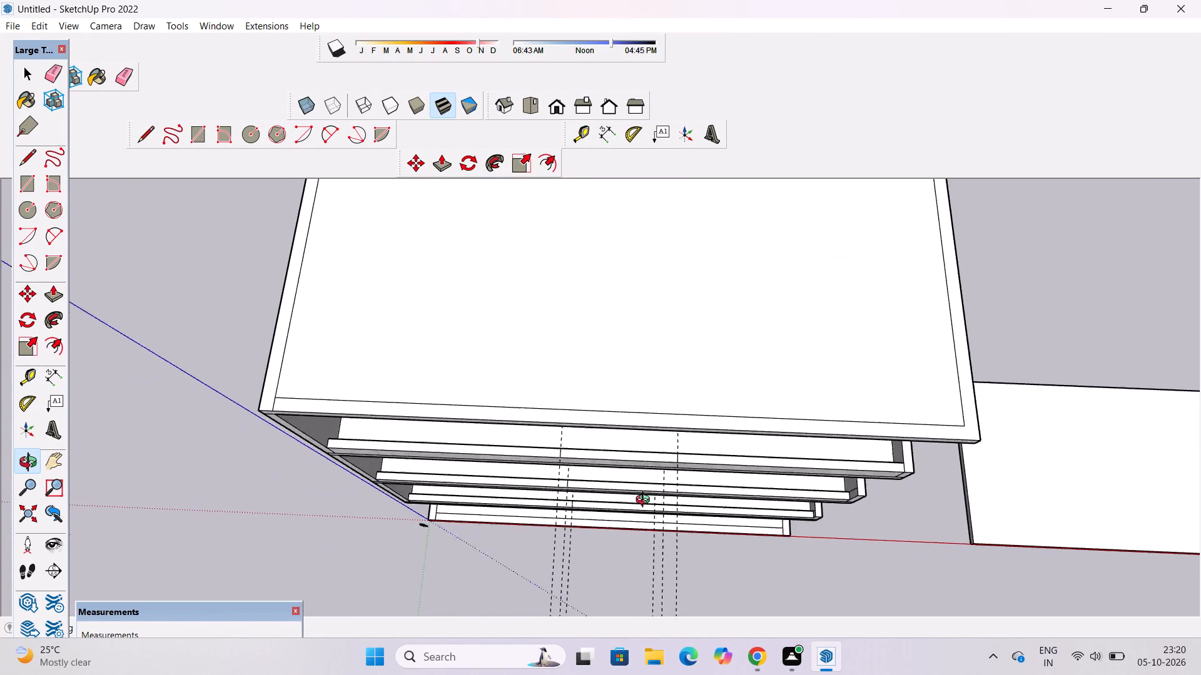
{"action": "left_click_drag", "start_coordinate": [646, 501], "coordinate": [656, 353]}
{"action": "scroll", "coordinate": [662, 464], "scroll_direction": "up", "scroll_amount": 3}
{"action": "left_click_drag", "start_coordinate": [672, 482], "coordinate": [649, 447], "text": "shift"}
{"action": "scroll", "coordinate": [655, 442], "scroll_direction": "up", "scroll_amount": 5}
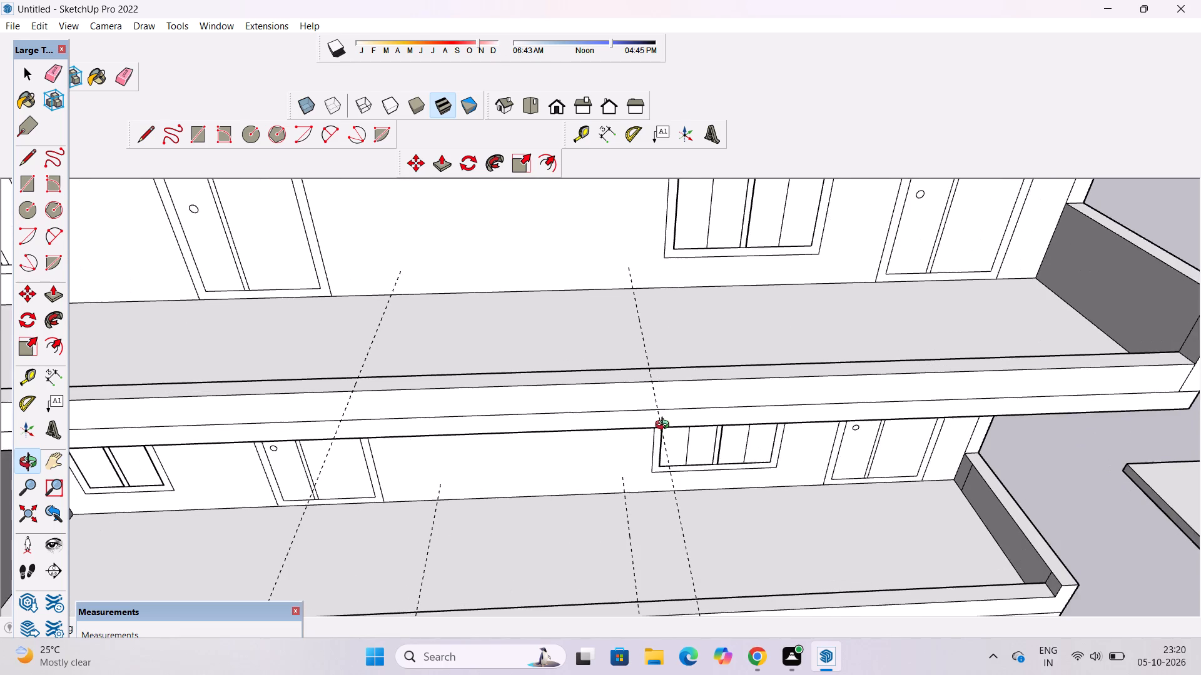
{"action": "left_click_drag", "start_coordinate": [665, 426], "coordinate": [667, 459]}
{"action": "scroll", "coordinate": [667, 446], "scroll_direction": "up", "scroll_amount": 4}
{"action": "left_click_drag", "start_coordinate": [667, 446], "coordinate": [661, 476]}
{"action": "left_click", "coordinate": [661, 476]}
{"action": "key", "text": "l"}
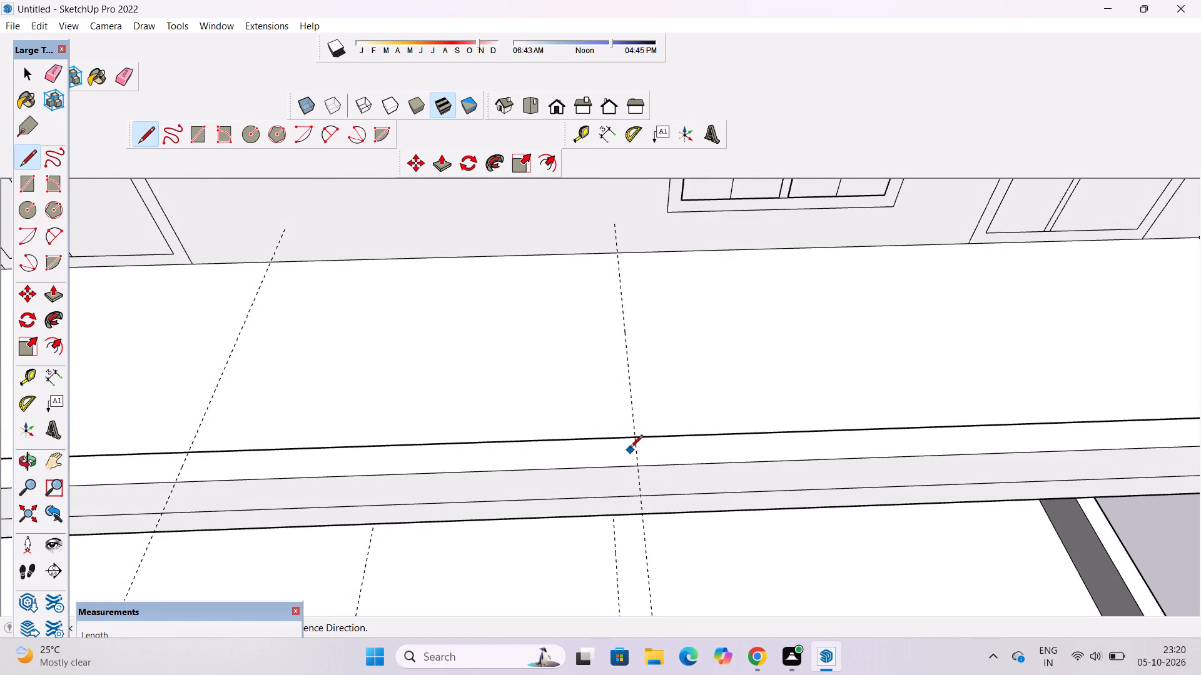
{"action": "scroll", "coordinate": [630, 449], "scroll_direction": "up", "scroll_amount": 4}
{"action": "left_click", "coordinate": [636, 434]}
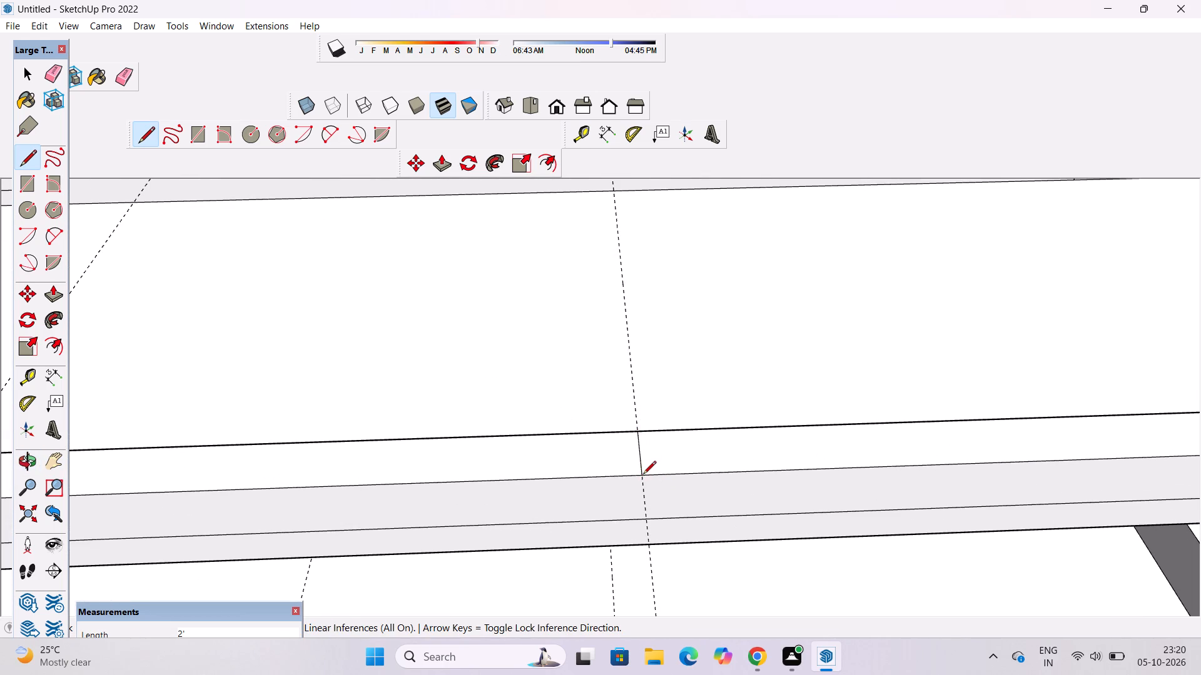
{"action": "left_click", "coordinate": [643, 475]}
{"action": "scroll", "coordinate": [799, 419], "scroll_direction": "down", "scroll_amount": 6}
{"action": "scroll", "coordinate": [355, 428], "scroll_direction": "up", "scroll_amount": 5}
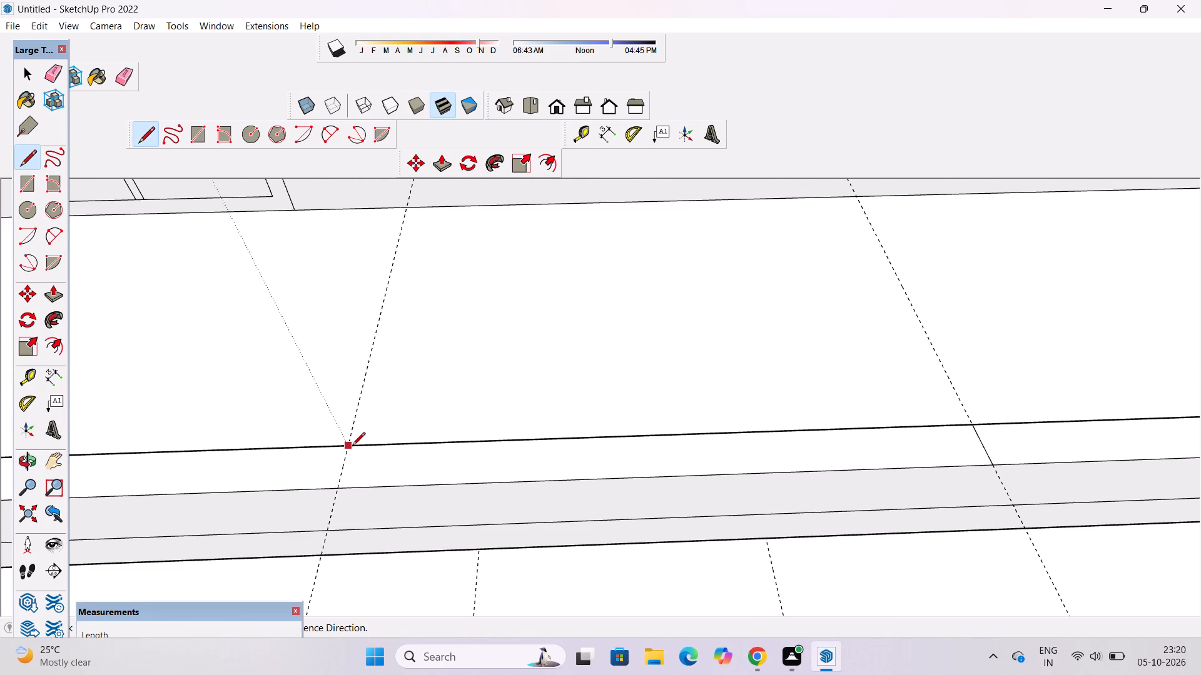
{"action": "left_click", "coordinate": [348, 446]}
{"action": "left_click", "coordinate": [338, 488]}
Draw two 2' lines across the top of the second-storey front parapet, one along each of its guides.
{"action": "scroll", "coordinate": [378, 370], "scroll_direction": "down", "scroll_amount": 8}
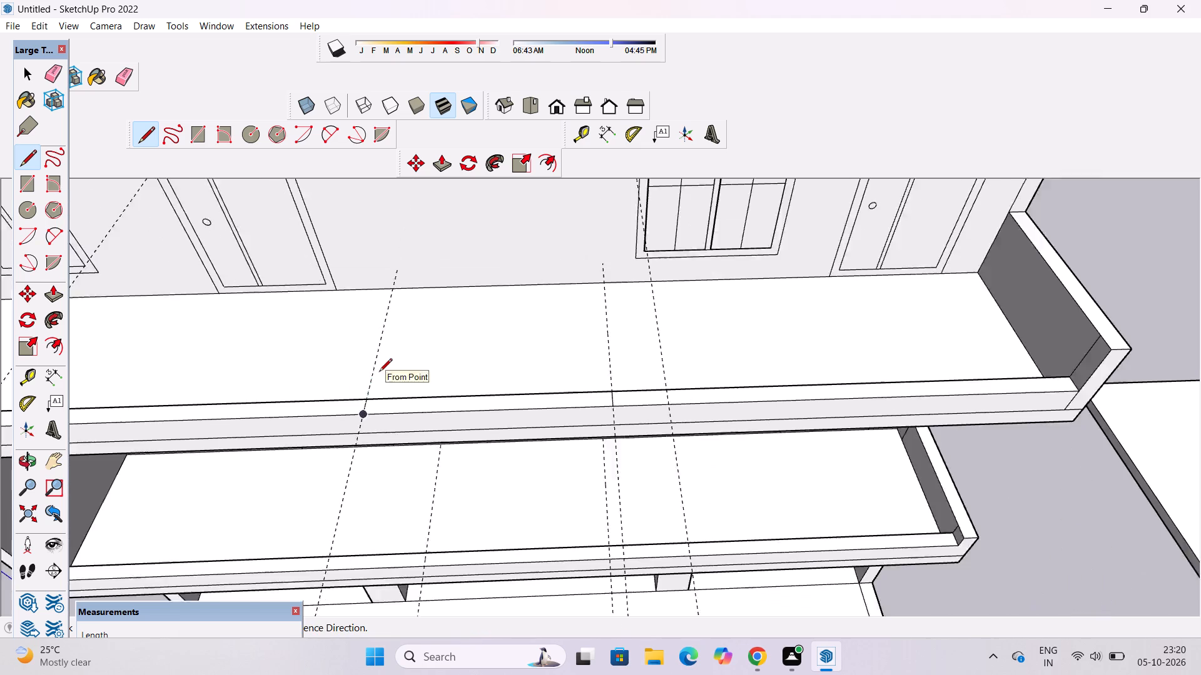
{"action": "scroll", "coordinate": [379, 372], "scroll_direction": "down", "scroll_amount": 5}
{"action": "scroll", "coordinate": [410, 526], "scroll_direction": "up", "scroll_amount": 10}
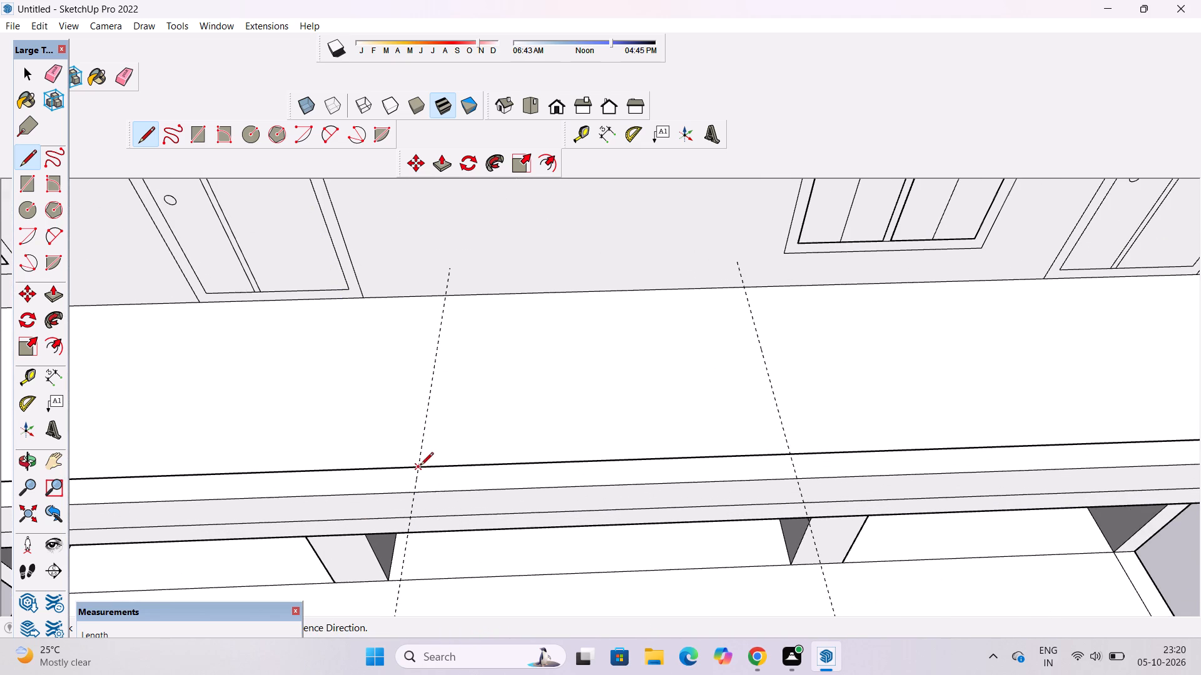
{"action": "left_click", "coordinate": [415, 466]}
{"action": "left_click", "coordinate": [417, 488]}
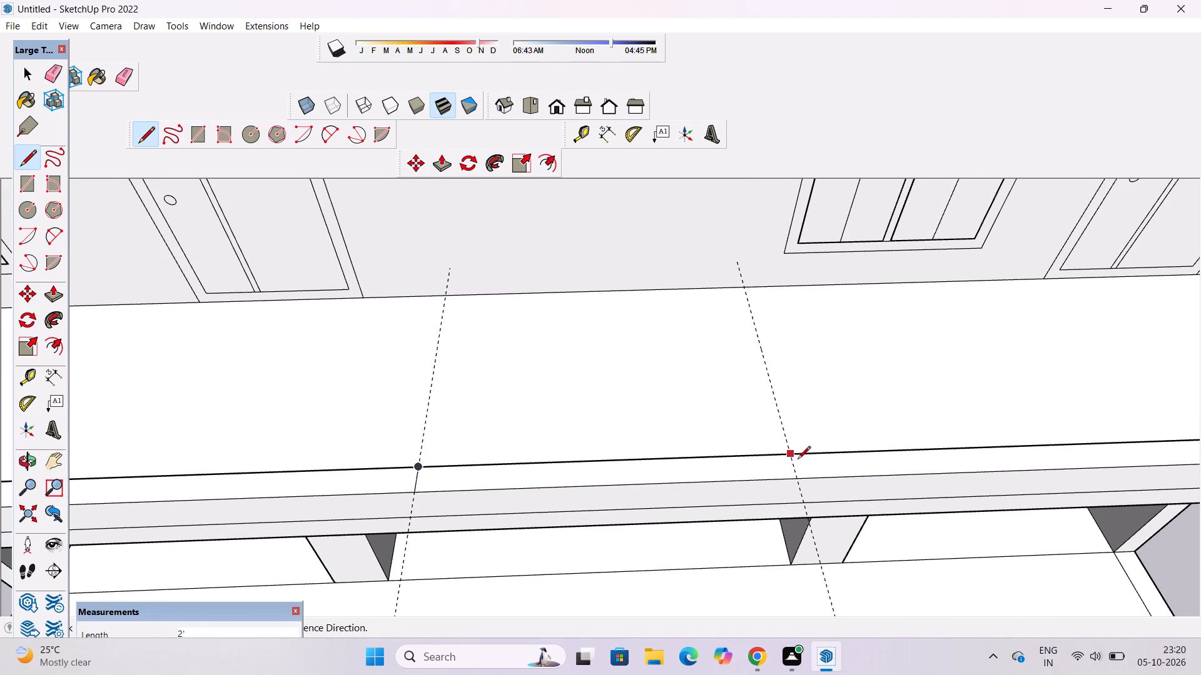
{"action": "left_click", "coordinate": [788, 457]}
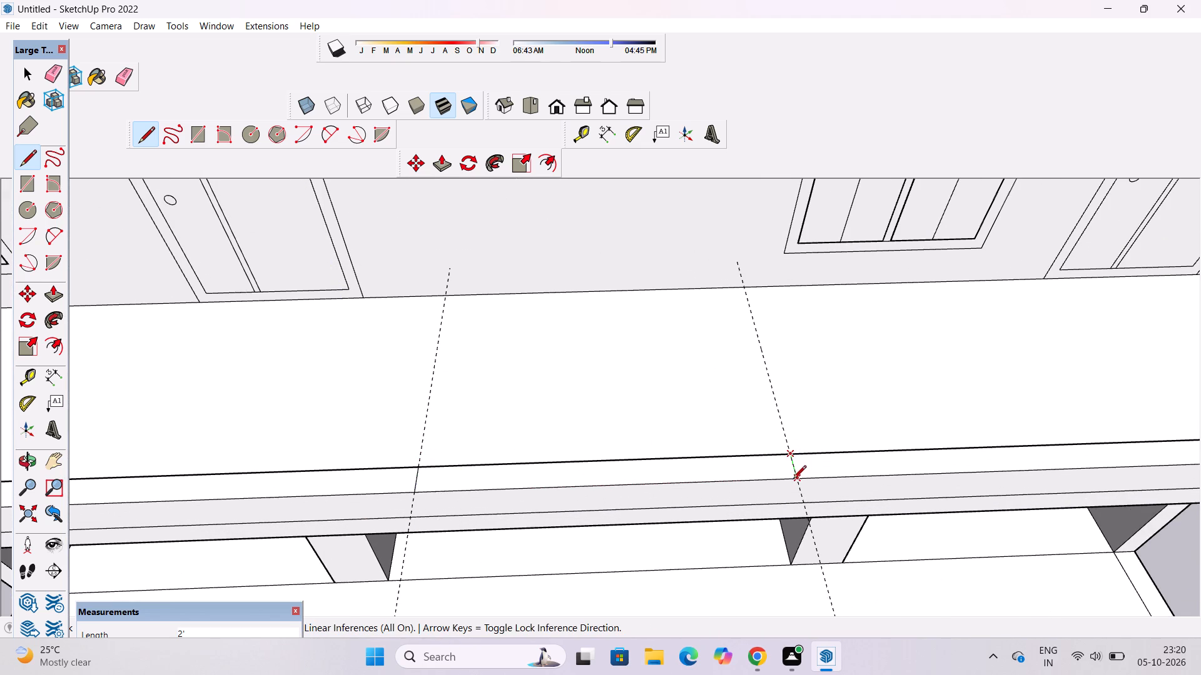
{"action": "left_click", "coordinate": [794, 481]}
Erase the guides crossing the second-, third- and fourth-storey front parapets.
{"action": "type", "text": "v e"}
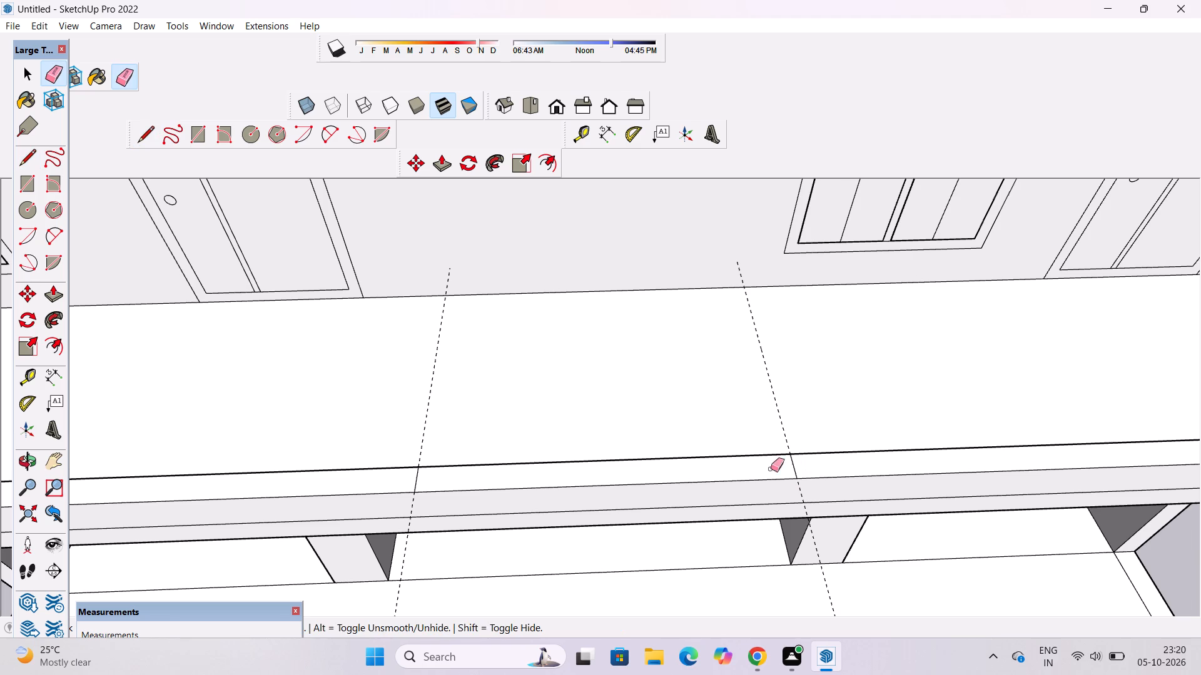
{"action": "left_click", "coordinate": [436, 372]}
{"action": "left_click_drag", "start_coordinate": [431, 366], "coordinate": [438, 374]}
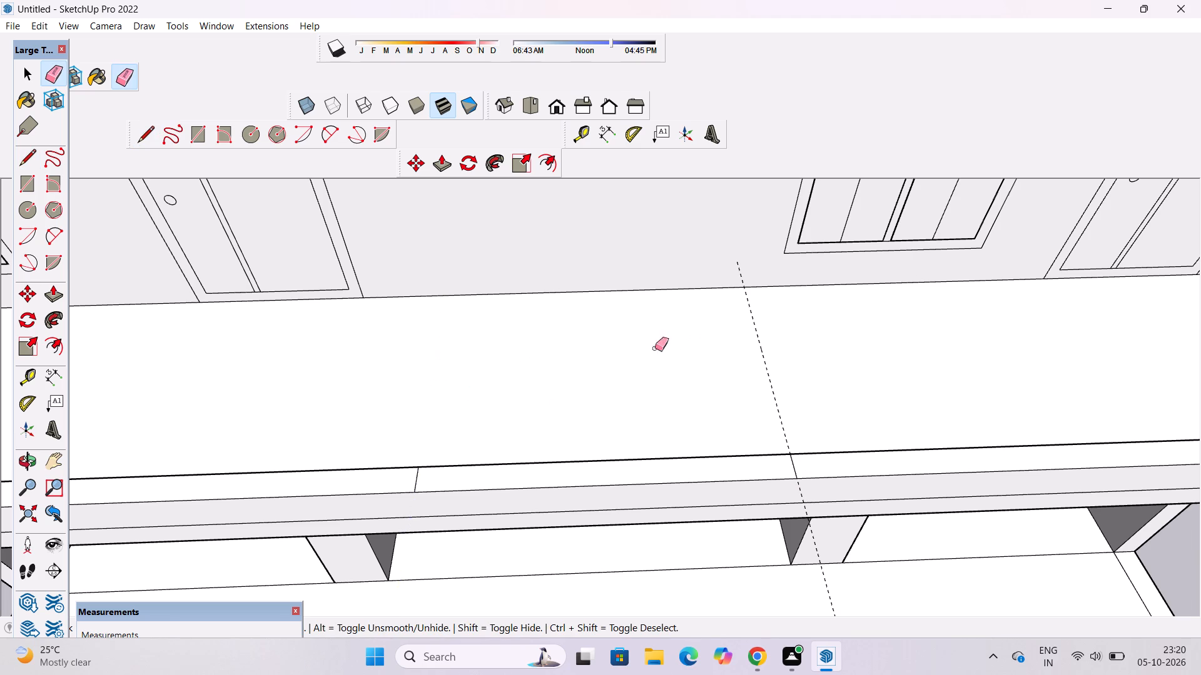
{"action": "left_click_drag", "start_coordinate": [797, 340], "coordinate": [747, 382]}
{"action": "scroll", "coordinate": [716, 461], "scroll_direction": "down", "scroll_amount": 10}
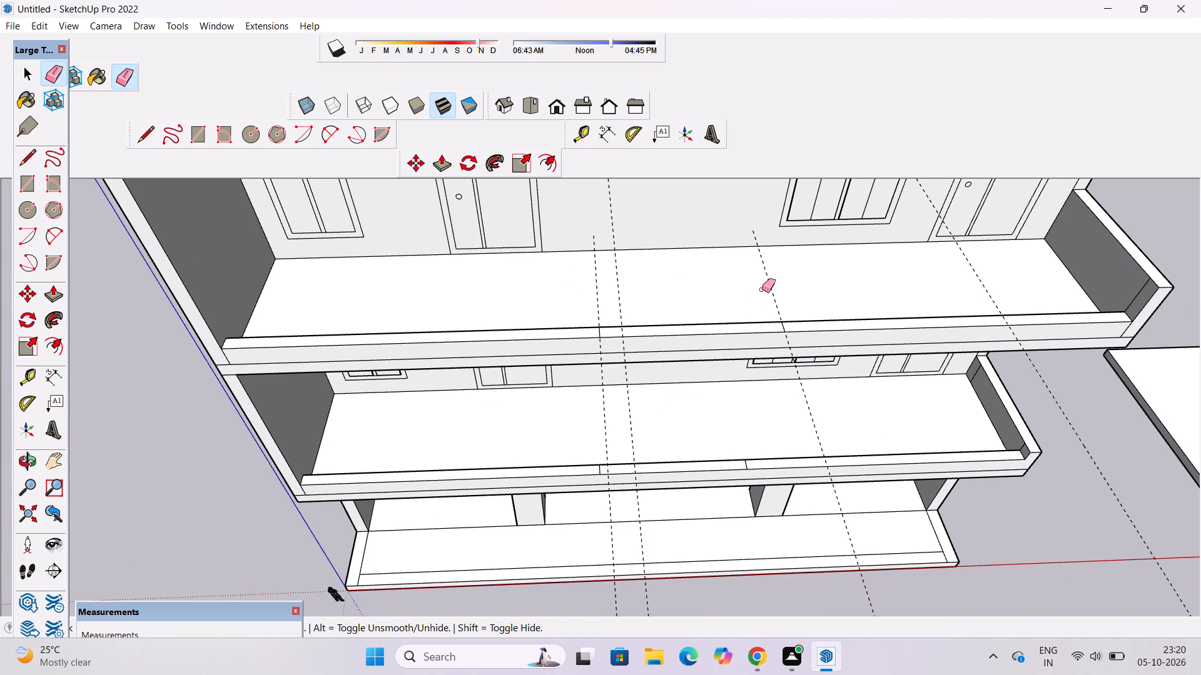
{"action": "left_click", "coordinate": [769, 277]}
{"action": "left_click", "coordinate": [766, 267]}
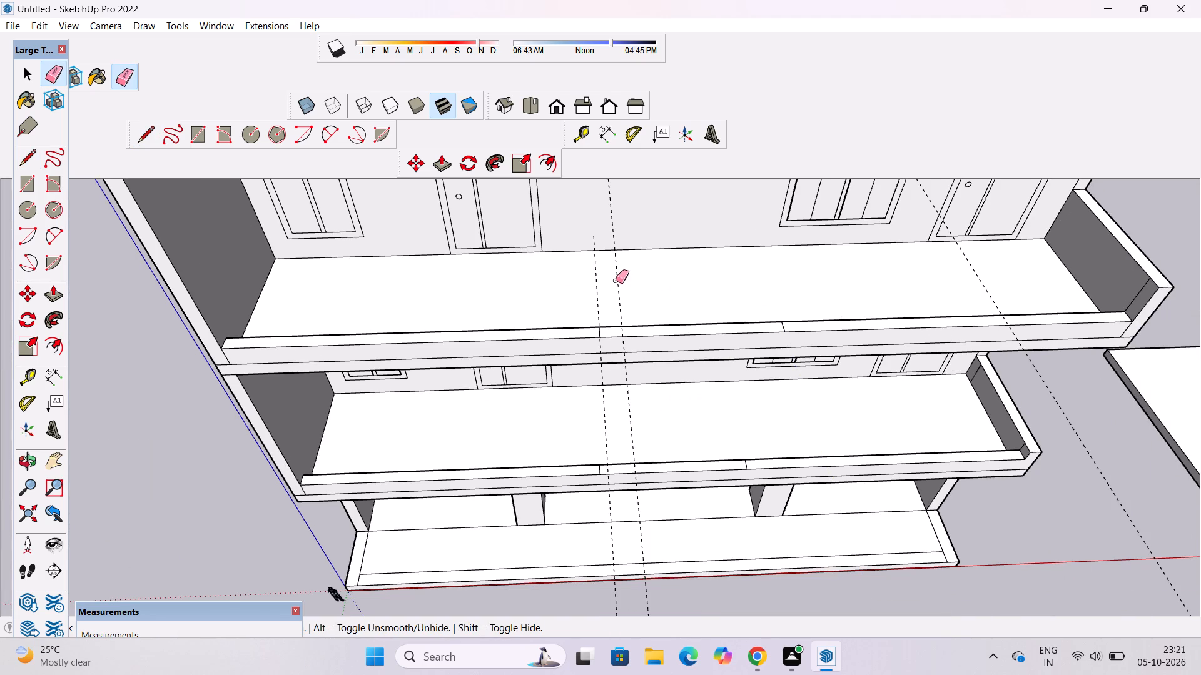
{"action": "left_click", "coordinate": [616, 281]}
{"action": "left_click_drag", "start_coordinate": [594, 281], "coordinate": [628, 288]}
{"action": "left_click", "coordinate": [609, 290]}
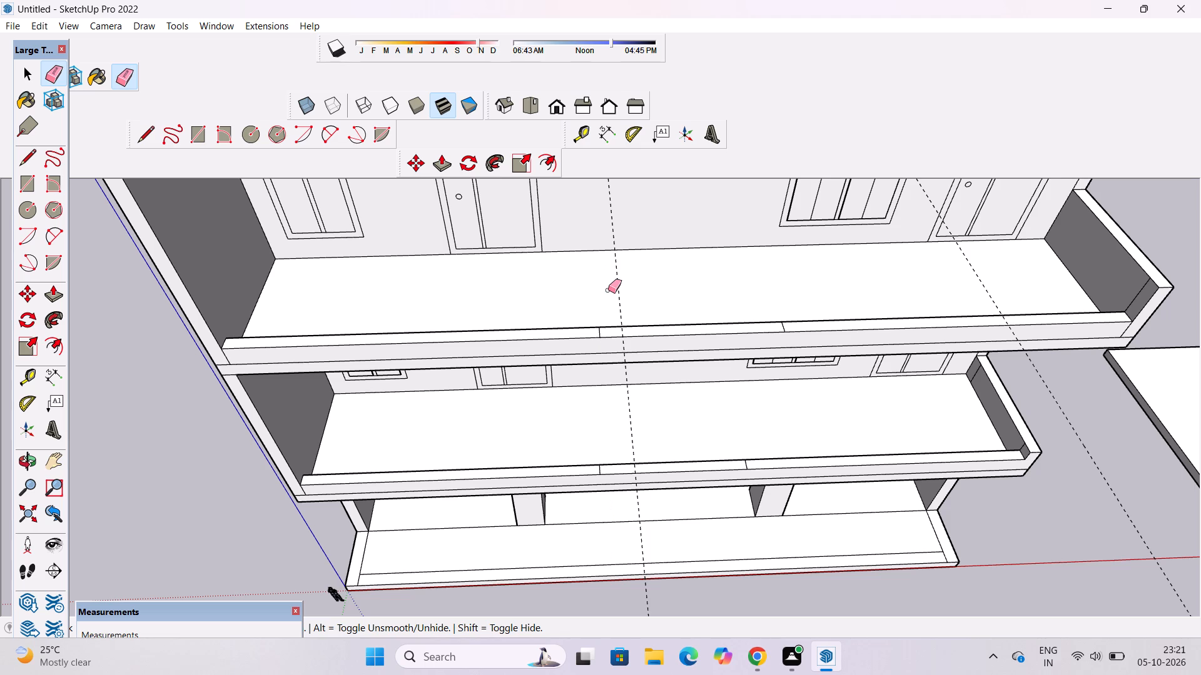
{"action": "left_click", "coordinate": [618, 290]}
{"action": "scroll", "coordinate": [591, 389], "scroll_direction": "down", "scroll_amount": 9}
{"action": "scroll", "coordinate": [653, 303], "scroll_direction": "up", "scroll_amount": 4}
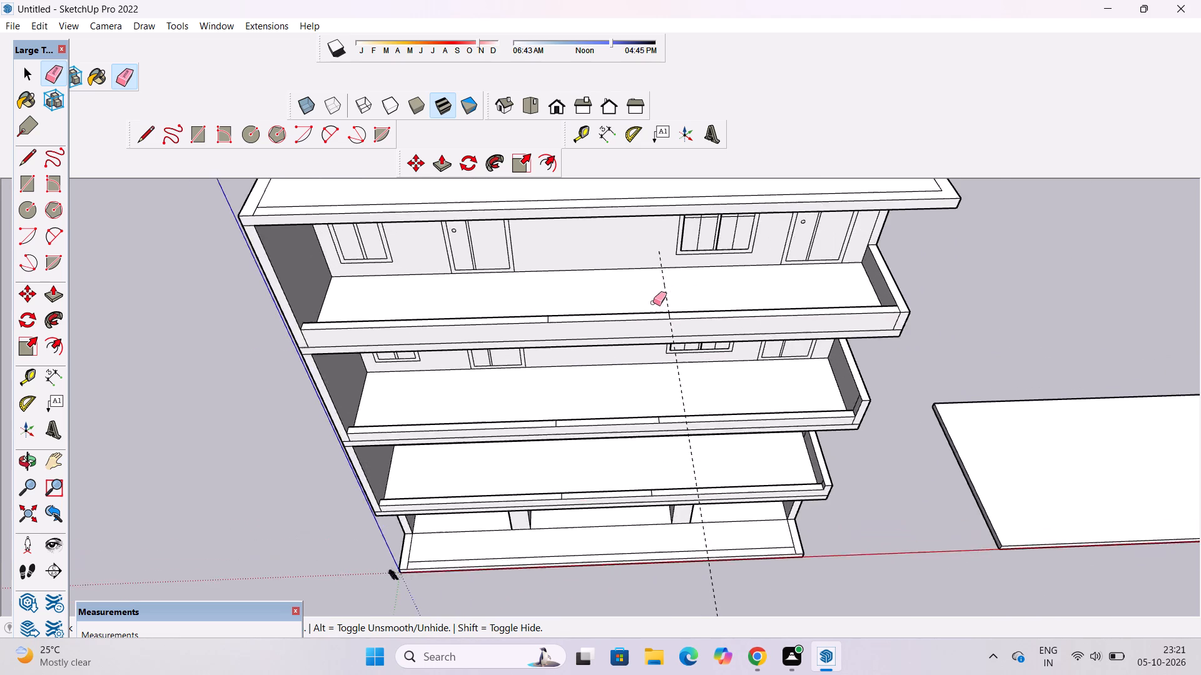
{"action": "scroll", "coordinate": [653, 302], "scroll_direction": "up", "scroll_amount": 4}
{"action": "left_click", "coordinate": [664, 279]}
Push/Pull the top of the second-storey front parapet's middle section up 6'.
{"action": "key", "text": "o"}
{"action": "scroll", "coordinate": [671, 310], "scroll_direction": "down", "scroll_amount": 6}
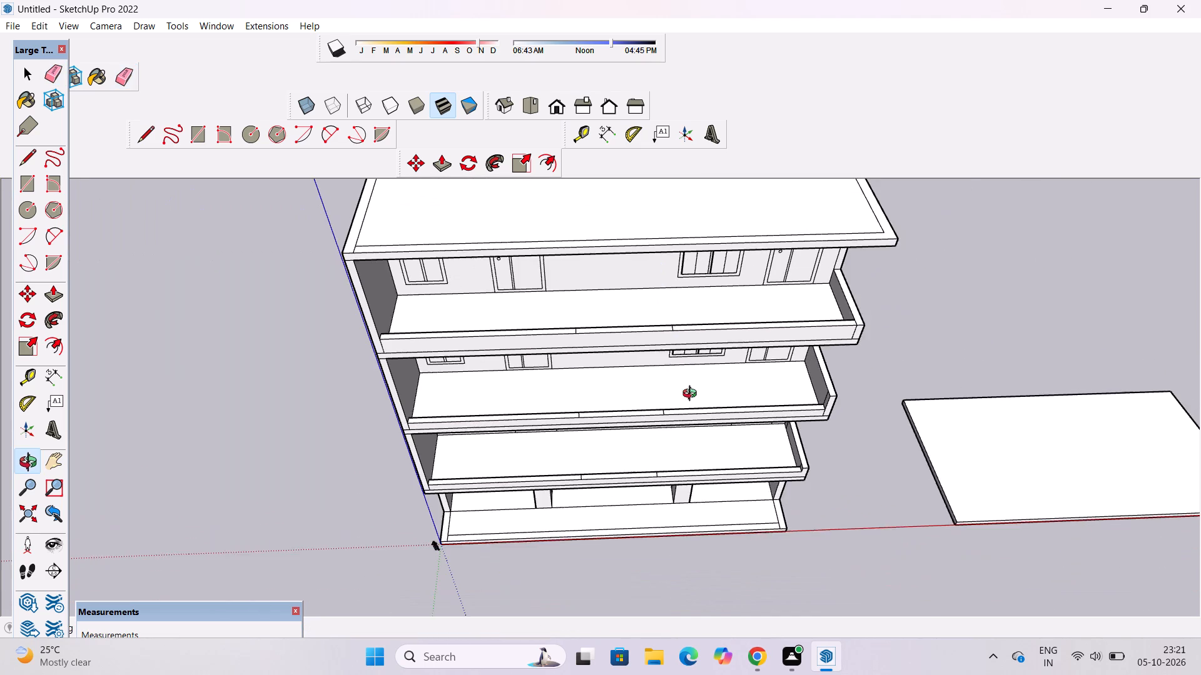
{"action": "left_click_drag", "start_coordinate": [691, 395], "coordinate": [679, 304]}
{"action": "left_click_drag", "start_coordinate": [666, 423], "coordinate": [671, 350], "text": "shift"}
{"action": "left_click_drag", "start_coordinate": [674, 374], "coordinate": [683, 422]}
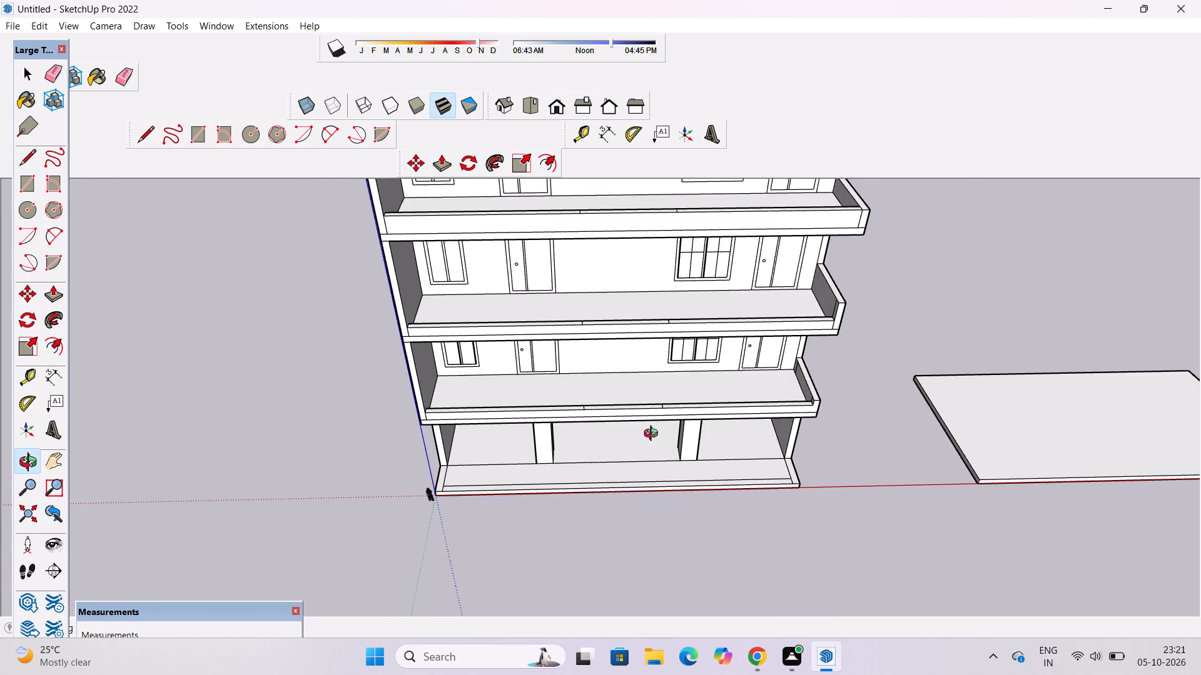
{"action": "scroll", "coordinate": [649, 425], "scroll_direction": "up", "scroll_amount": 4}
{"action": "scroll", "coordinate": [649, 425], "scroll_direction": "down", "scroll_amount": 2}
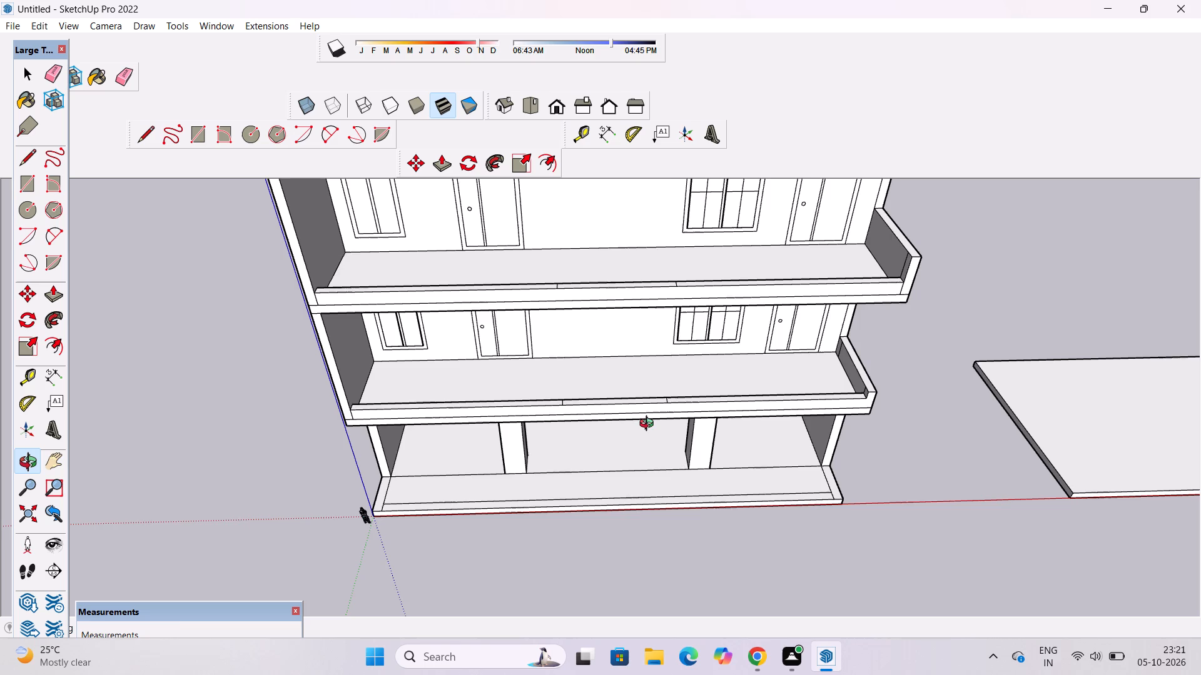
{"action": "left_click_drag", "start_coordinate": [650, 414], "coordinate": [652, 428], "text": "shift"}
{"action": "scroll", "coordinate": [652, 429], "scroll_direction": "up", "scroll_amount": 3}
{"action": "left_click_drag", "start_coordinate": [652, 428], "coordinate": [652, 436], "text": "shift"}
{"action": "left_click_drag", "start_coordinate": [651, 458], "coordinate": [651, 502]}
{"action": "scroll", "coordinate": [624, 441], "scroll_direction": "up", "scroll_amount": 4}
{"action": "left_click_drag", "start_coordinate": [624, 441], "coordinate": [624, 487], "text": "shift"}
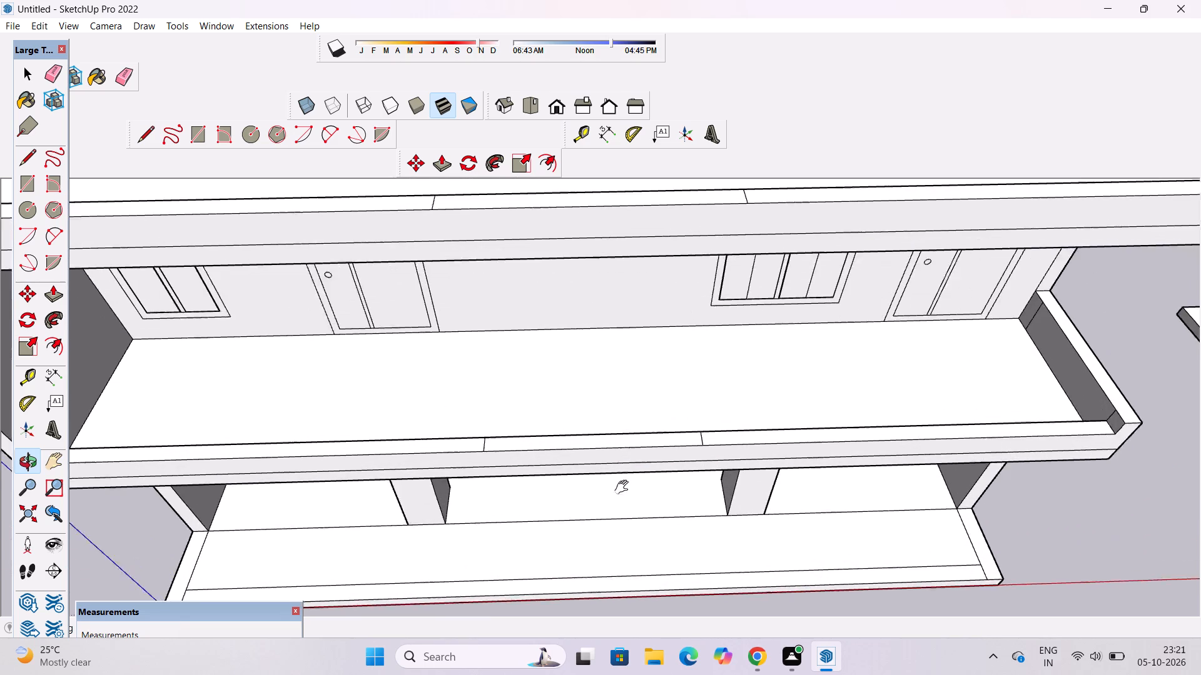
{"action": "left_click_drag", "start_coordinate": [624, 487], "coordinate": [623, 489], "text": "shift"}
{"action": "left_click_drag", "start_coordinate": [622, 496], "coordinate": [619, 441]}
{"action": "key", "text": "p"}
{"action": "scroll", "coordinate": [619, 441], "scroll_direction": "up", "scroll_amount": 2}
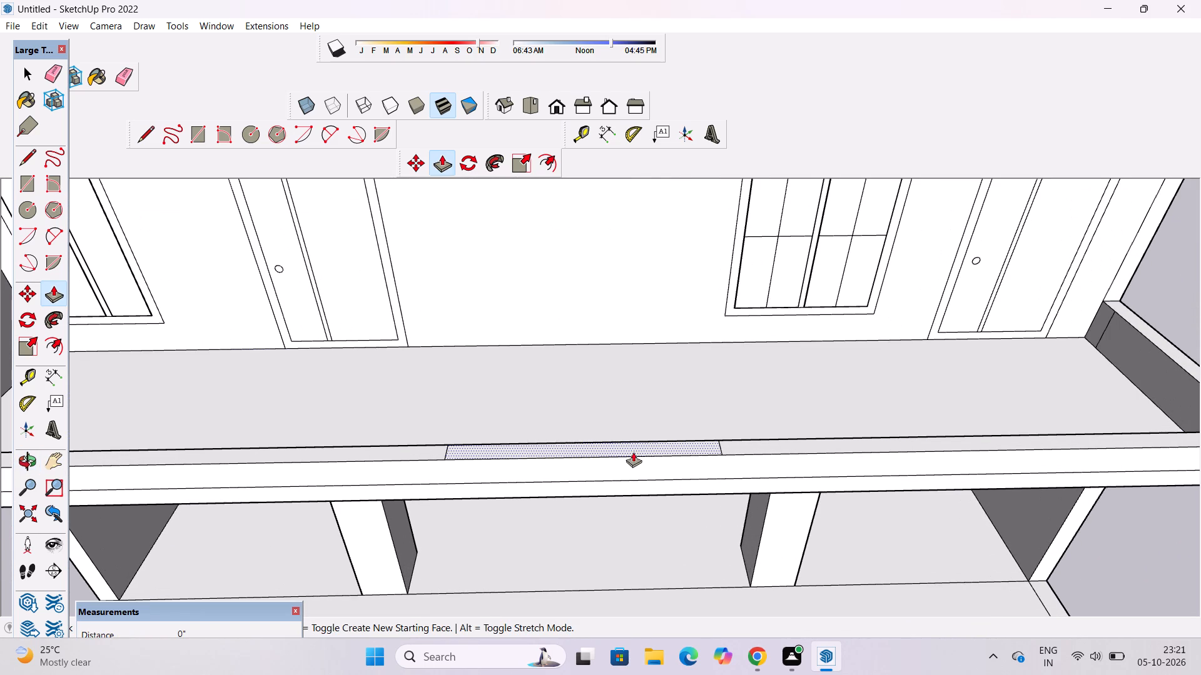
{"action": "left_click", "coordinate": [633, 449]}
{"action": "scroll", "coordinate": [631, 442], "scroll_direction": "down", "scroll_amount": 2}
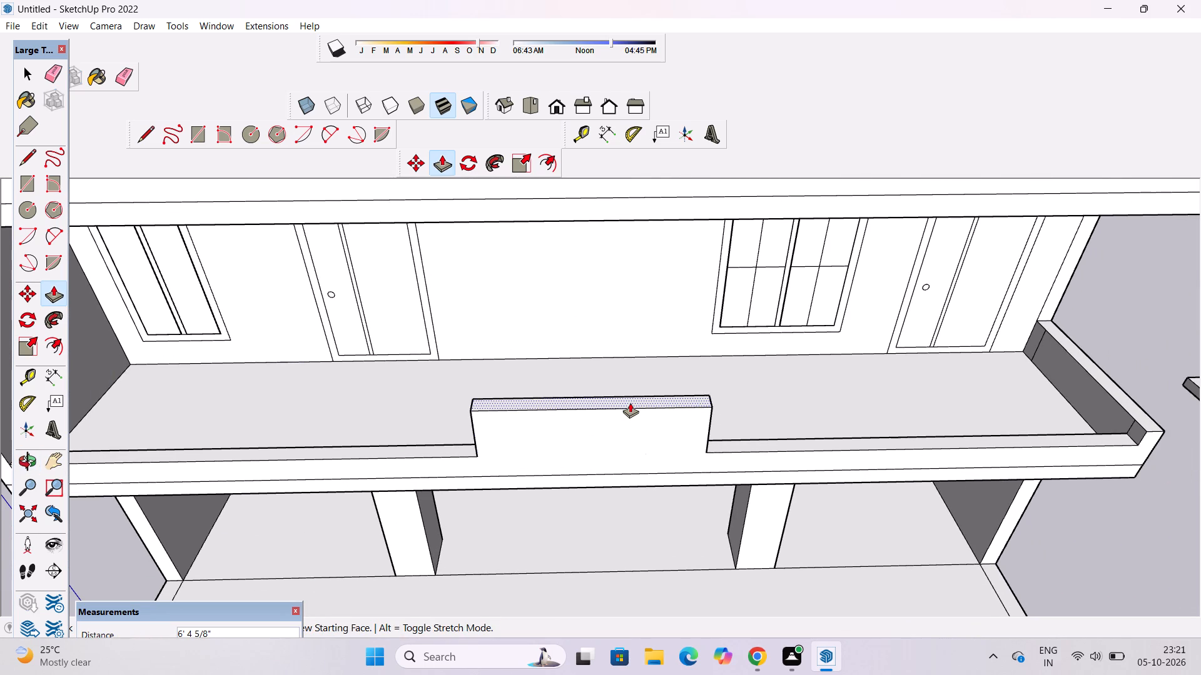
{"action": "type", "text": "6'"}
{"action": "key", "text": "Return"}
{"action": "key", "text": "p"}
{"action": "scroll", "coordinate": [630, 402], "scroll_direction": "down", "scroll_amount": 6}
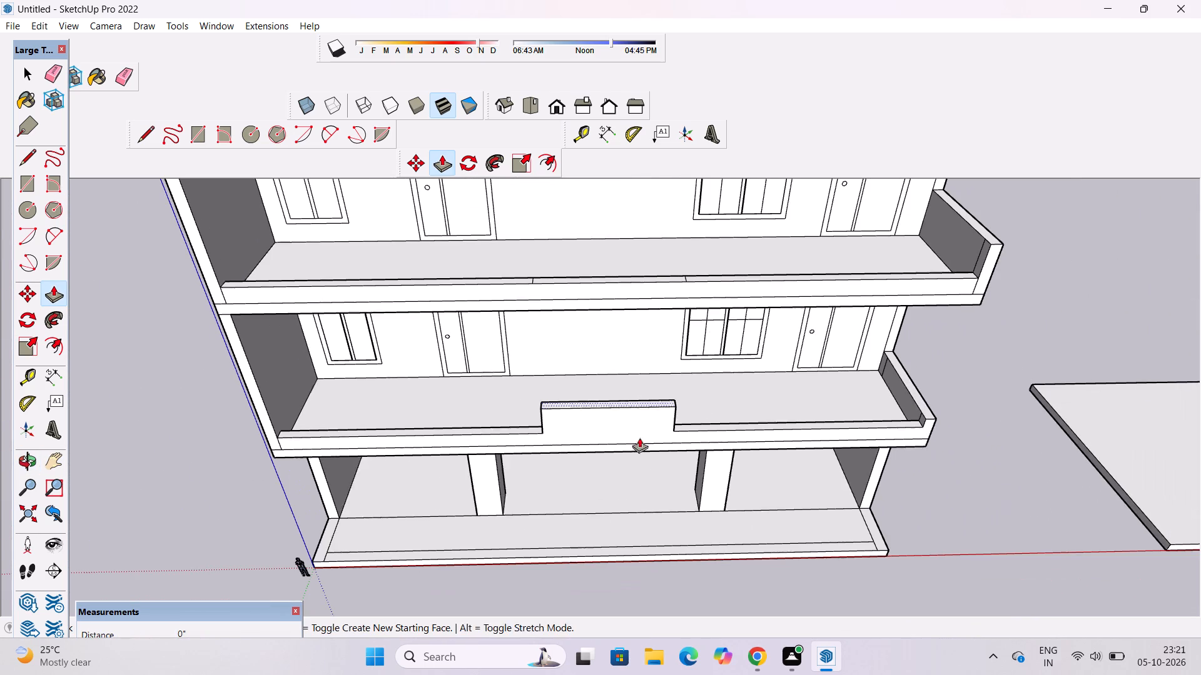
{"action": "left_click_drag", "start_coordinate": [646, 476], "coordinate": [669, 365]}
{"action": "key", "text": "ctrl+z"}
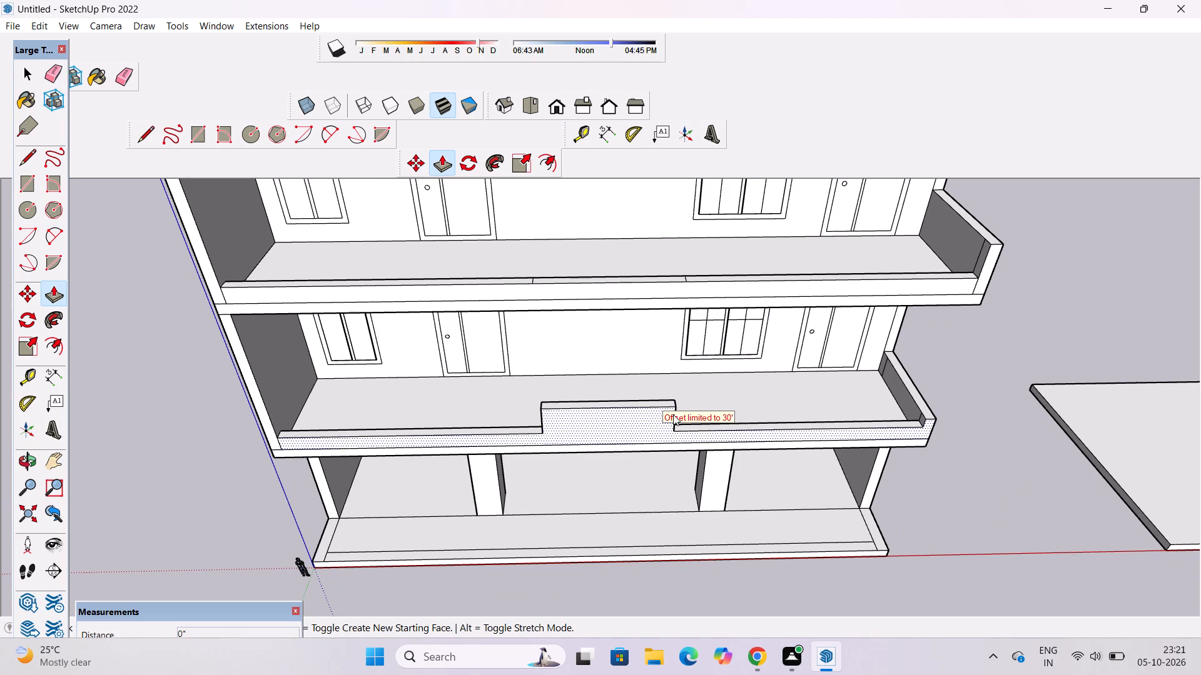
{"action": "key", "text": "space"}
Push/Pull the top of the third-storey front parapet's middle section up 6'.
{"action": "type", "text": "o"}
{"action": "left_click_drag", "start_coordinate": [678, 444], "coordinate": [682, 361]}
{"action": "left_click_drag", "start_coordinate": [686, 389], "coordinate": [665, 434], "text": "shift"}
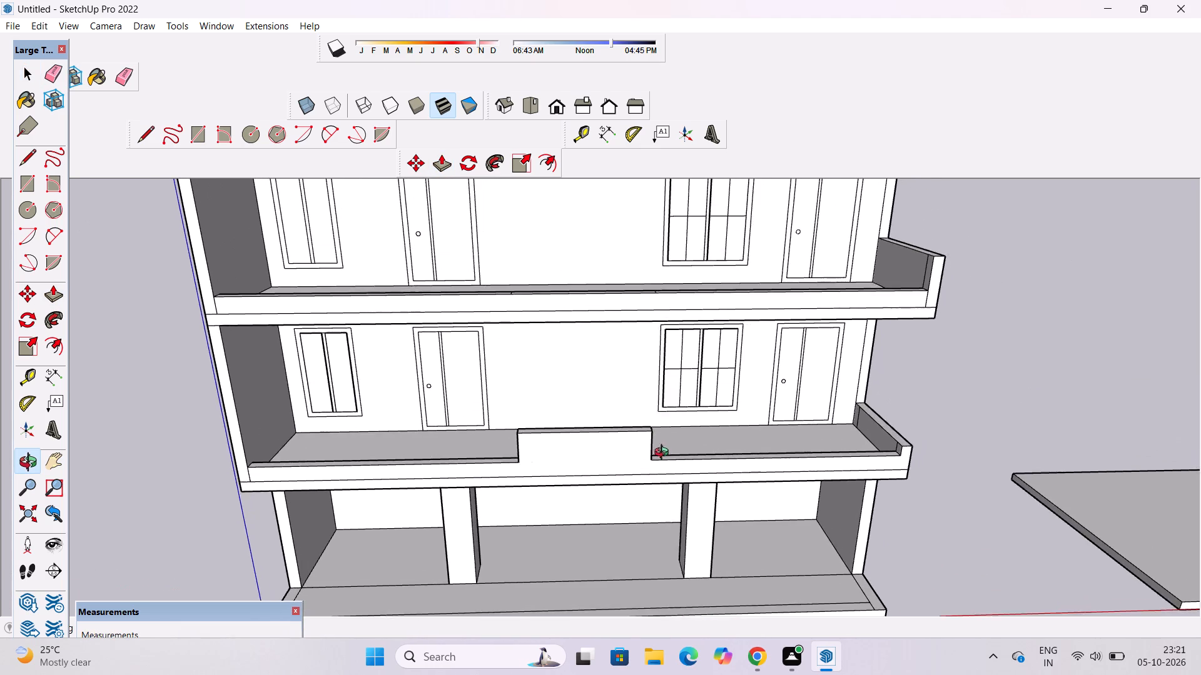
{"action": "left_click_drag", "start_coordinate": [664, 456], "coordinate": [654, 412]}
{"action": "scroll", "coordinate": [654, 396], "scroll_direction": "down", "scroll_amount": 5}
{"action": "left_click_drag", "start_coordinate": [661, 384], "coordinate": [666, 562]}
{"action": "scroll", "coordinate": [640, 396], "scroll_direction": "up", "scroll_amount": 4}
{"action": "left_click_drag", "start_coordinate": [640, 396], "coordinate": [639, 489], "text": "shift"}
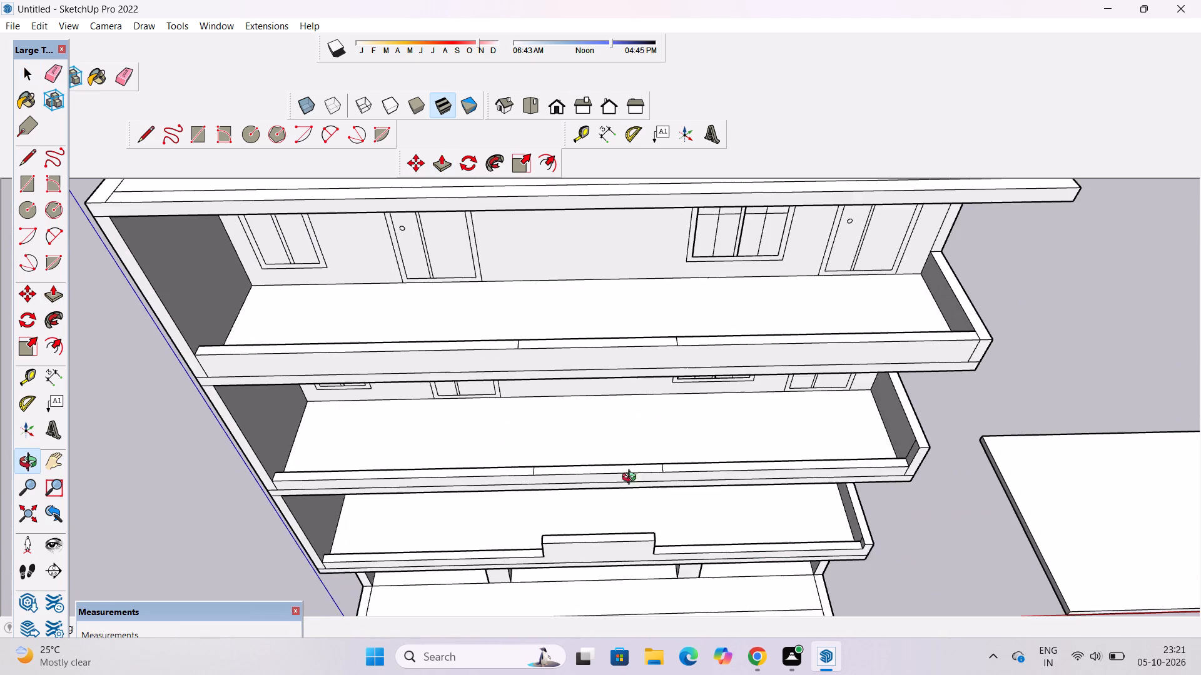
{"action": "left_click_drag", "start_coordinate": [631, 476], "coordinate": [629, 453]}
{"action": "scroll", "coordinate": [629, 451], "scroll_direction": "up", "scroll_amount": 7}
{"action": "left_click_drag", "start_coordinate": [637, 474], "coordinate": [632, 430]}
{"action": "key", "text": "p"}
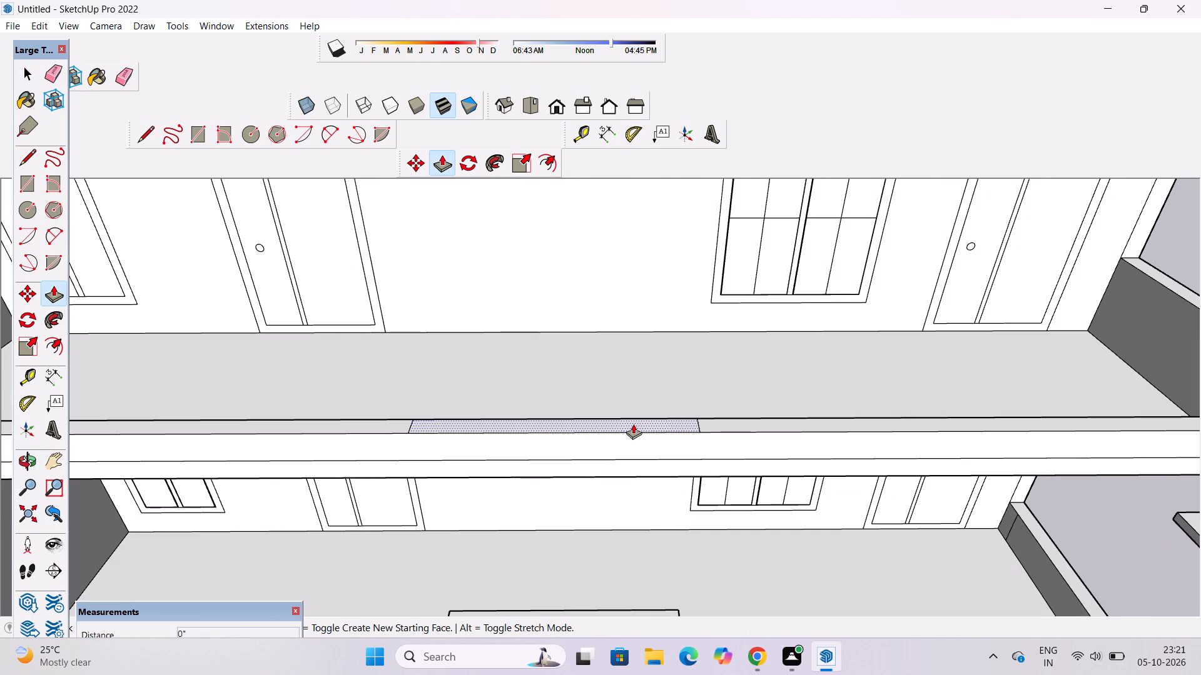
{"action": "left_click", "coordinate": [633, 424]}
{"action": "type", "text": "6'"}
{"action": "key", "text": "Return"}
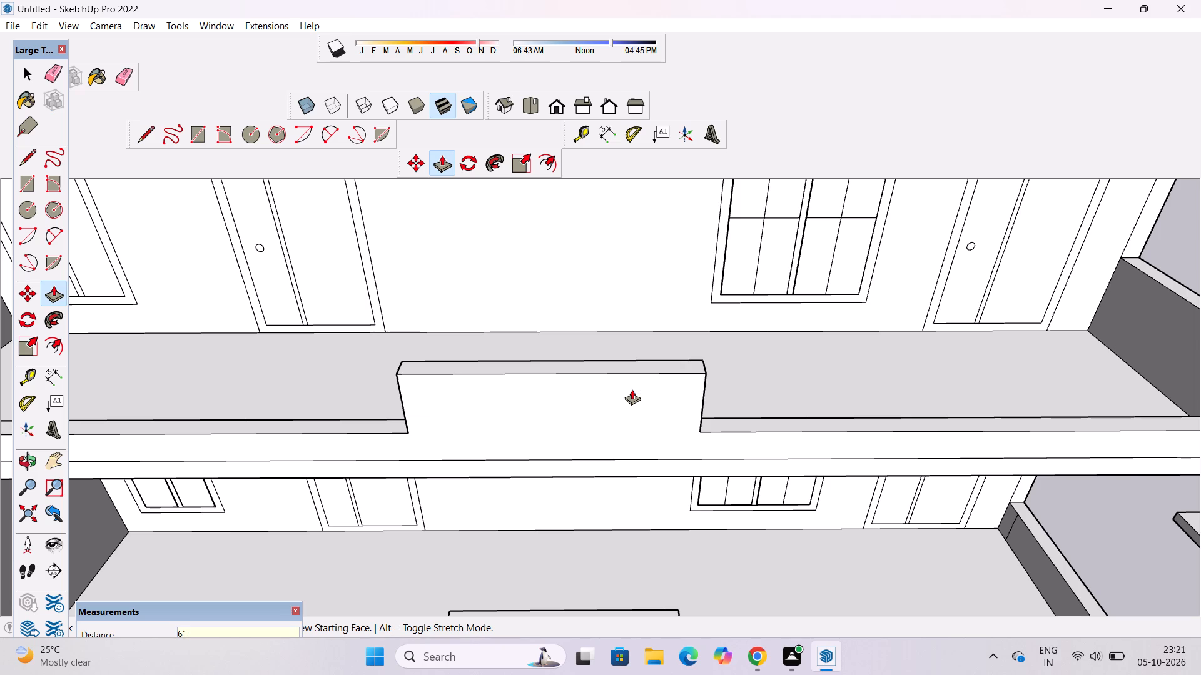
Push/Pull the top of the fourth-storey front parapet's middle section up 6'.
{"action": "scroll", "coordinate": [632, 389], "scroll_direction": "down", "scroll_amount": 10}
{"action": "scroll", "coordinate": [615, 254], "scroll_direction": "up", "scroll_amount": 7}
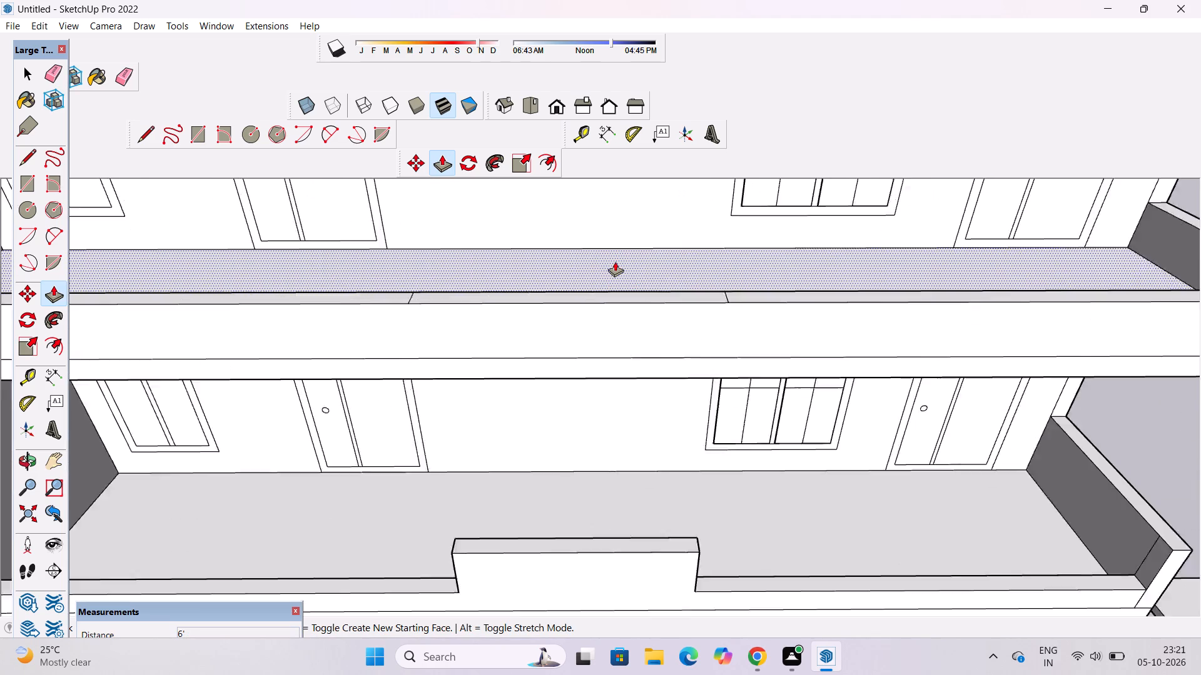
{"action": "scroll", "coordinate": [615, 261], "scroll_direction": "up", "scroll_amount": 1}
{"action": "left_click", "coordinate": [621, 300]}
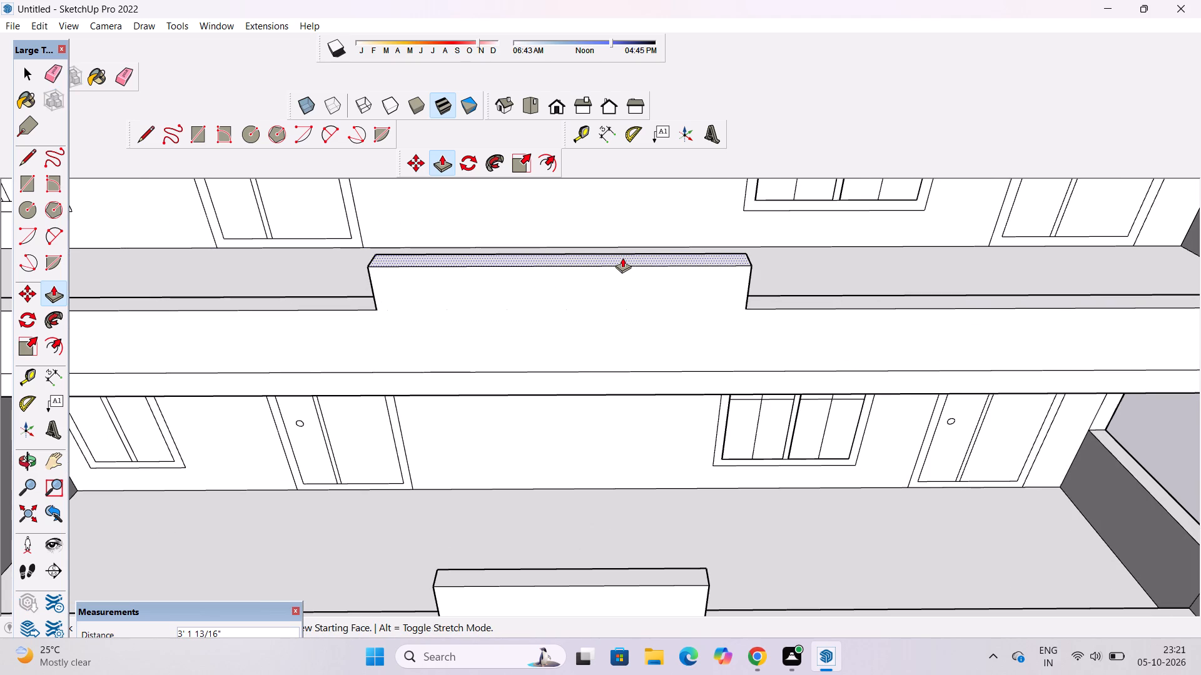
{"action": "type", "text": "6'"}
{"action": "key", "text": "Return"}
Examine the building's front with its raised parapet sections and the roof from several angles.
{"action": "key", "text": "o"}
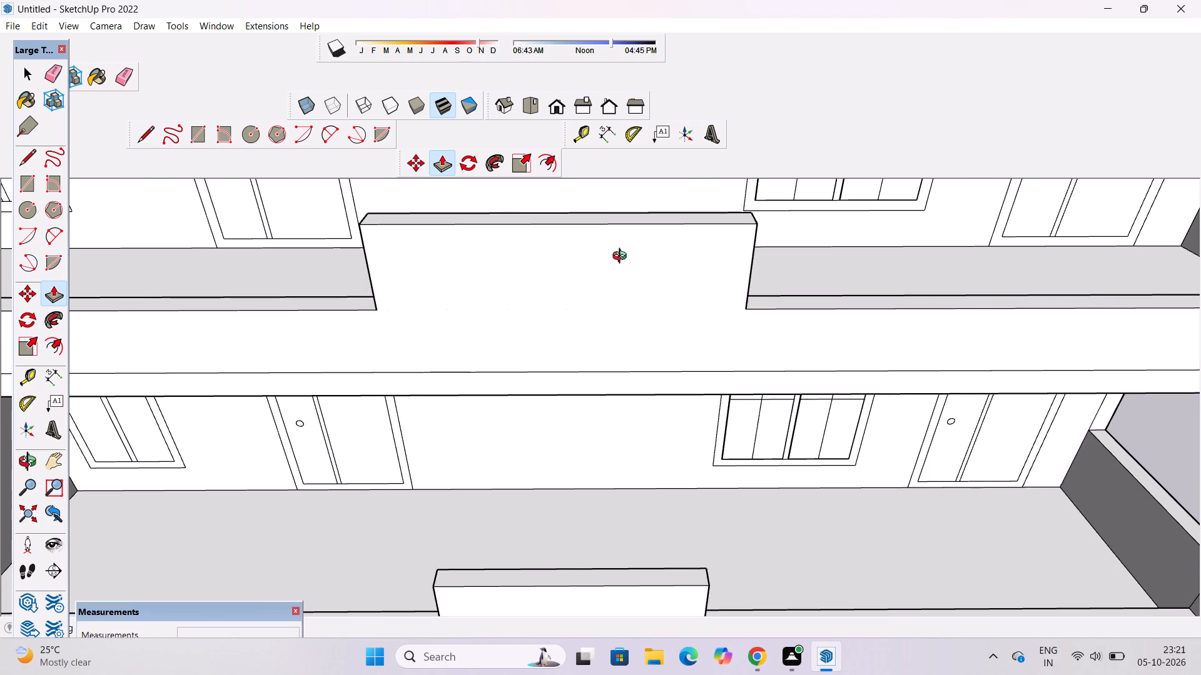
{"action": "scroll", "coordinate": [624, 262], "scroll_direction": "down", "scroll_amount": 7}
{"action": "left_click_drag", "start_coordinate": [690, 423], "coordinate": [690, 340]}
{"action": "scroll", "coordinate": [689, 339], "scroll_direction": "down", "scroll_amount": 6}
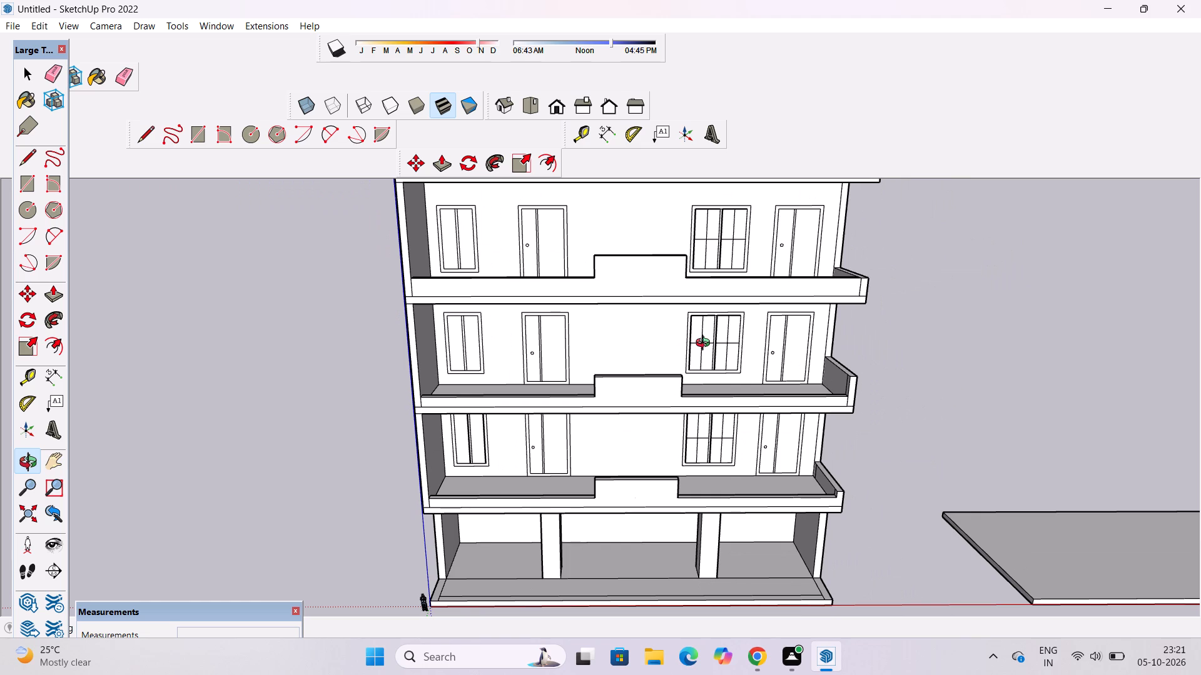
{"action": "scroll", "coordinate": [706, 344], "scroll_direction": "down", "scroll_amount": 2}
{"action": "left_click_drag", "start_coordinate": [724, 341], "coordinate": [738, 411], "text": "shift"}
{"action": "left_click_drag", "start_coordinate": [759, 377], "coordinate": [754, 376]}
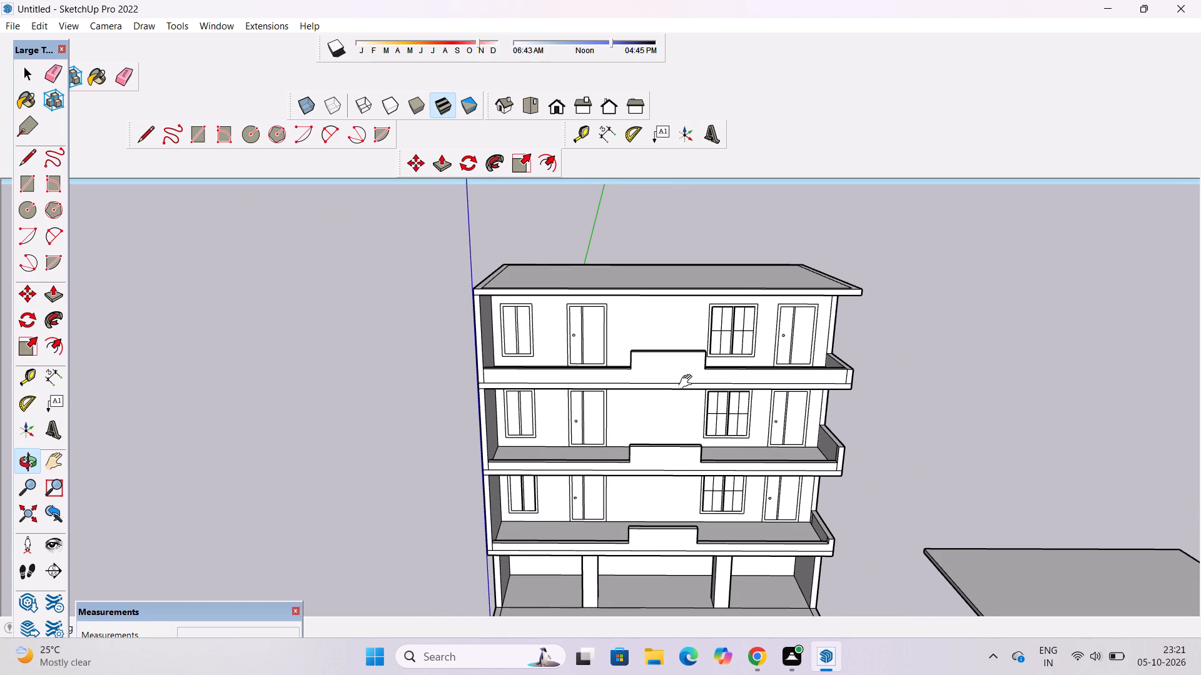
{"action": "left_click_drag", "start_coordinate": [688, 382], "coordinate": [696, 545], "text": "shift"}
{"action": "scroll", "coordinate": [751, 421], "scroll_direction": "up", "scroll_amount": 3}
{"action": "left_click_drag", "start_coordinate": [759, 392], "coordinate": [736, 426], "text": "shift"}
{"action": "left_click_drag", "start_coordinate": [733, 432], "coordinate": [731, 460]}
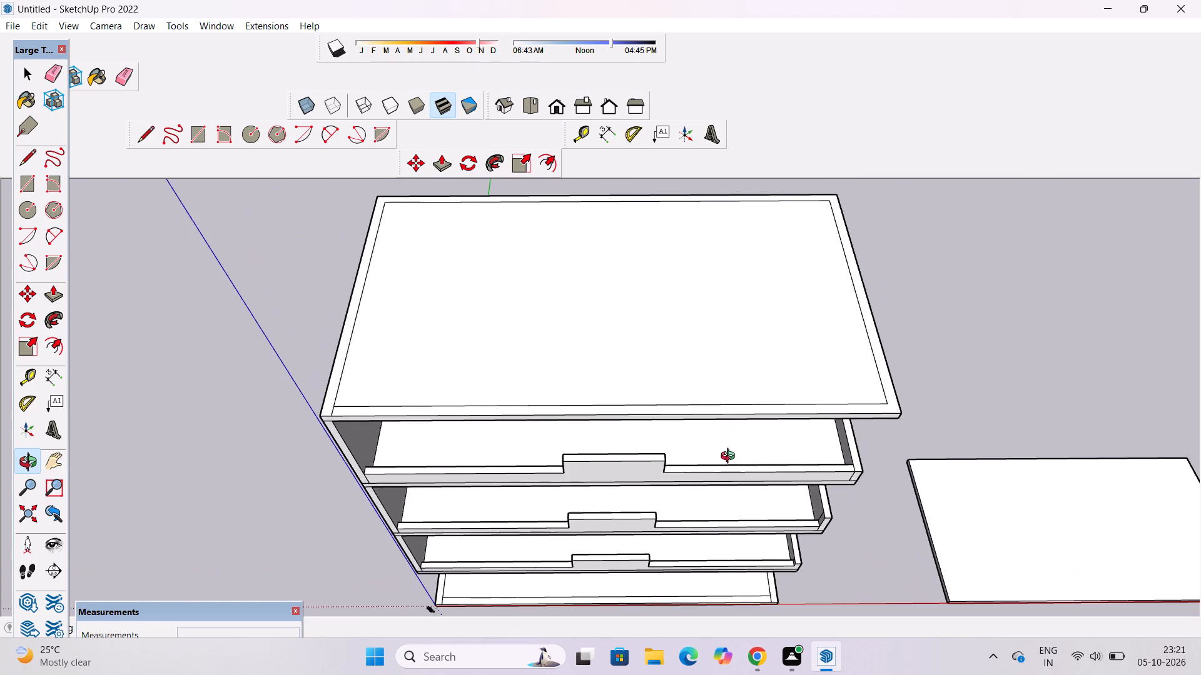
{"action": "scroll", "coordinate": [728, 443], "scroll_direction": "down", "scroll_amount": 3}
{"action": "left_click_drag", "start_coordinate": [731, 432], "coordinate": [721, 491]}
{"action": "left_click_drag", "start_coordinate": [710, 462], "coordinate": [741, 441], "text": "shift"}
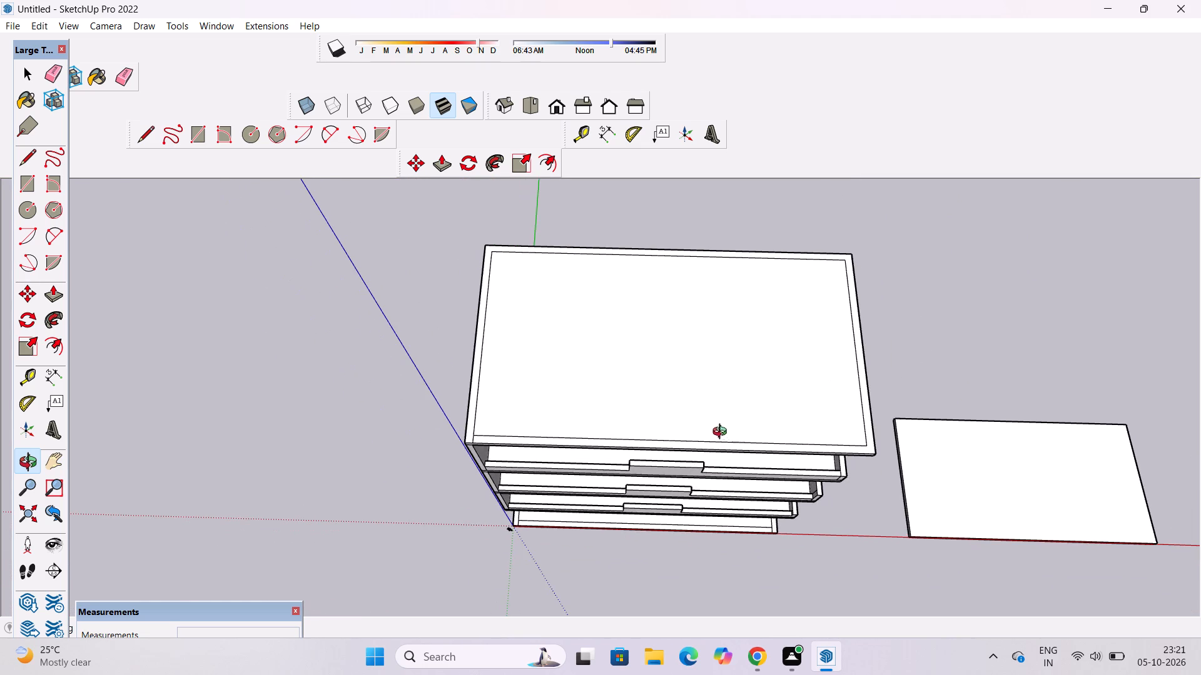
Draw a line straight across the roof's front border strip, a little to the left of its middle.
{"action": "scroll", "coordinate": [649, 456], "scroll_direction": "up", "scroll_amount": 2}
{"action": "left_click_drag", "start_coordinate": [649, 456], "coordinate": [646, 449], "text": "shift"}
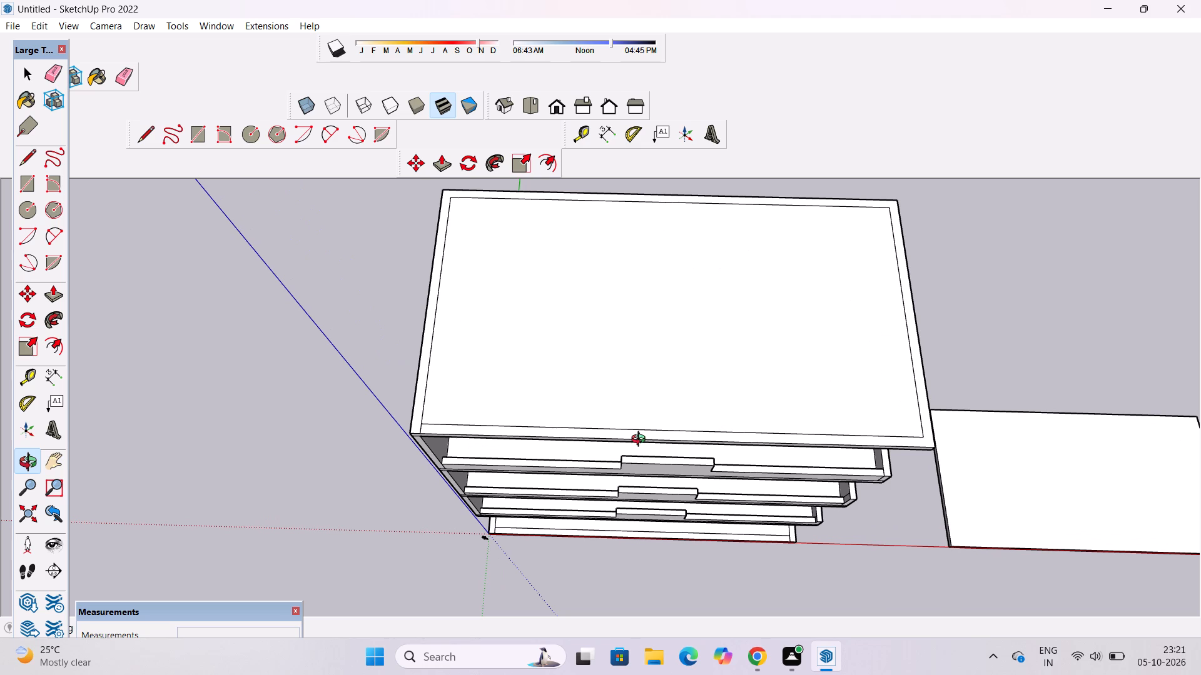
{"action": "key", "text": "l"}
{"action": "scroll", "coordinate": [609, 432], "scroll_direction": "up", "scroll_amount": 5}
{"action": "left_click", "coordinate": [609, 424]}
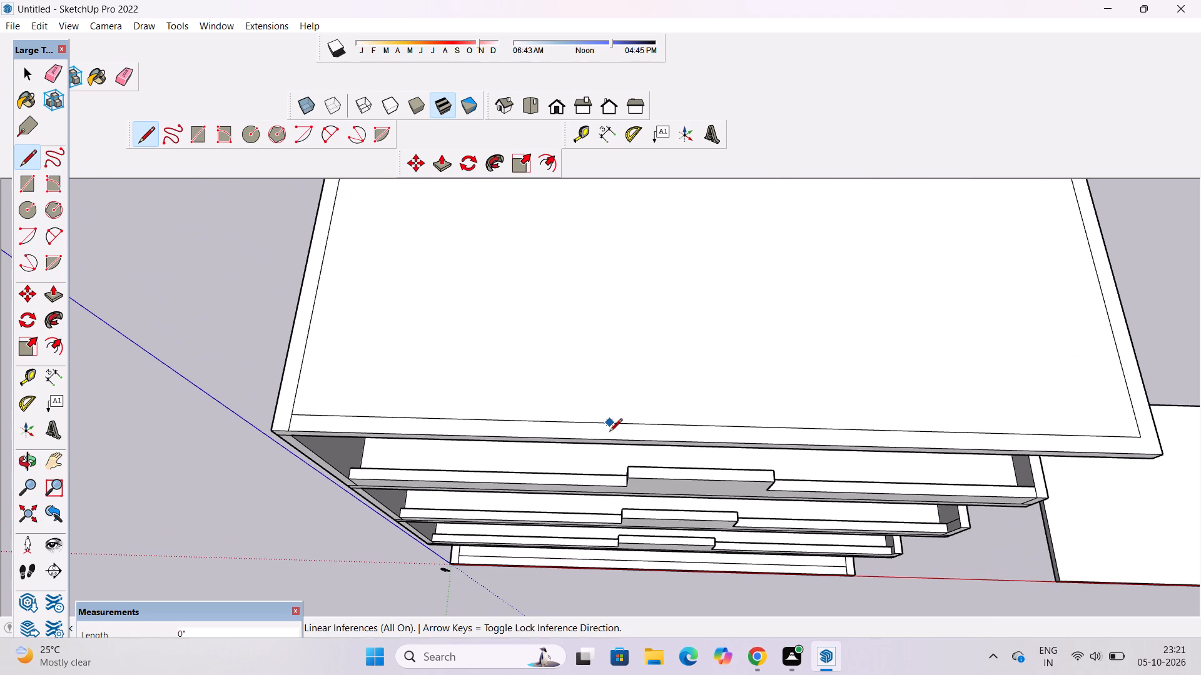
{"action": "left_click", "coordinate": [608, 444]}
{"action": "key", "text": "space"}
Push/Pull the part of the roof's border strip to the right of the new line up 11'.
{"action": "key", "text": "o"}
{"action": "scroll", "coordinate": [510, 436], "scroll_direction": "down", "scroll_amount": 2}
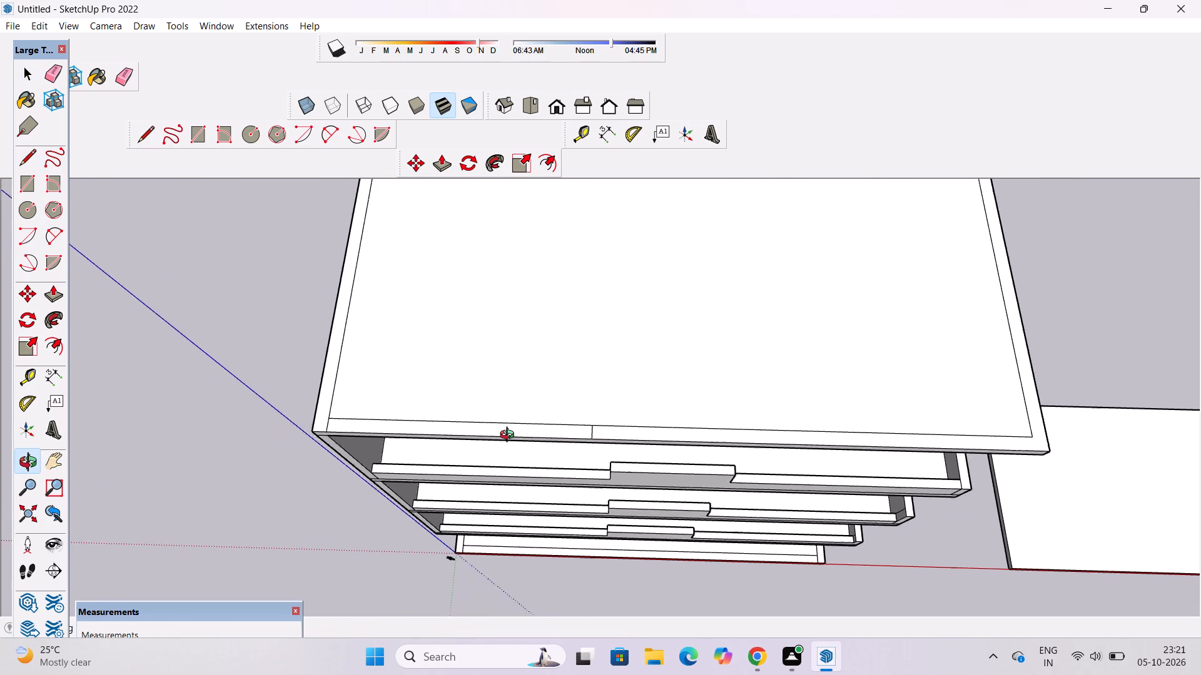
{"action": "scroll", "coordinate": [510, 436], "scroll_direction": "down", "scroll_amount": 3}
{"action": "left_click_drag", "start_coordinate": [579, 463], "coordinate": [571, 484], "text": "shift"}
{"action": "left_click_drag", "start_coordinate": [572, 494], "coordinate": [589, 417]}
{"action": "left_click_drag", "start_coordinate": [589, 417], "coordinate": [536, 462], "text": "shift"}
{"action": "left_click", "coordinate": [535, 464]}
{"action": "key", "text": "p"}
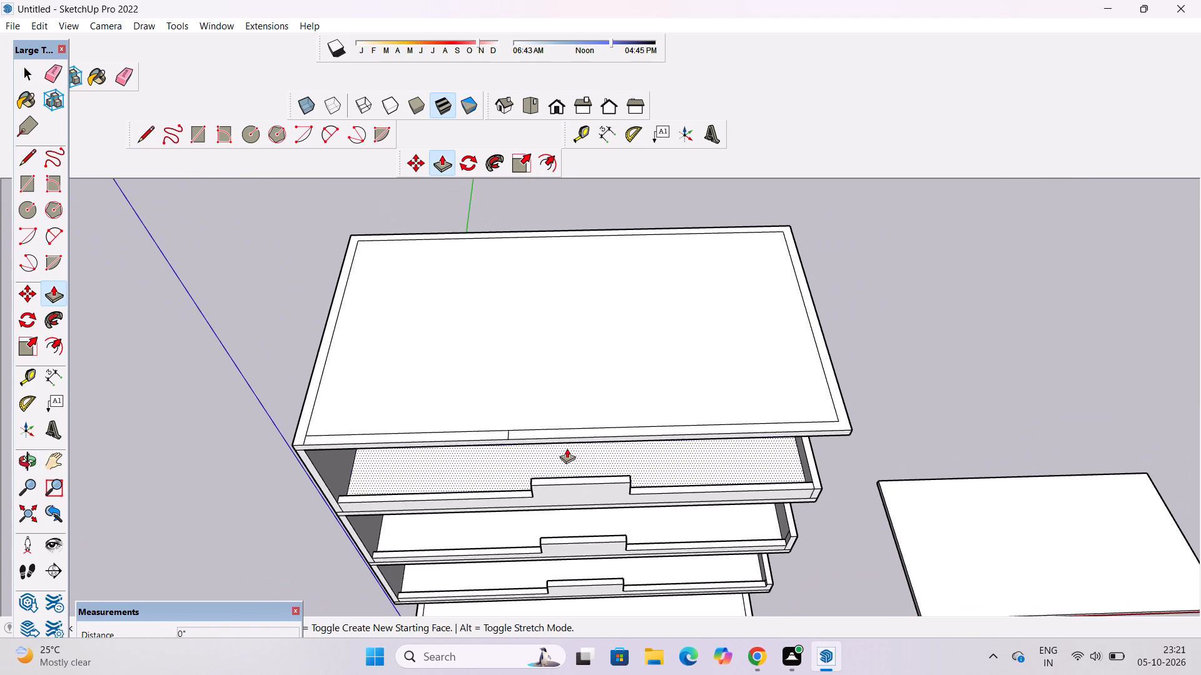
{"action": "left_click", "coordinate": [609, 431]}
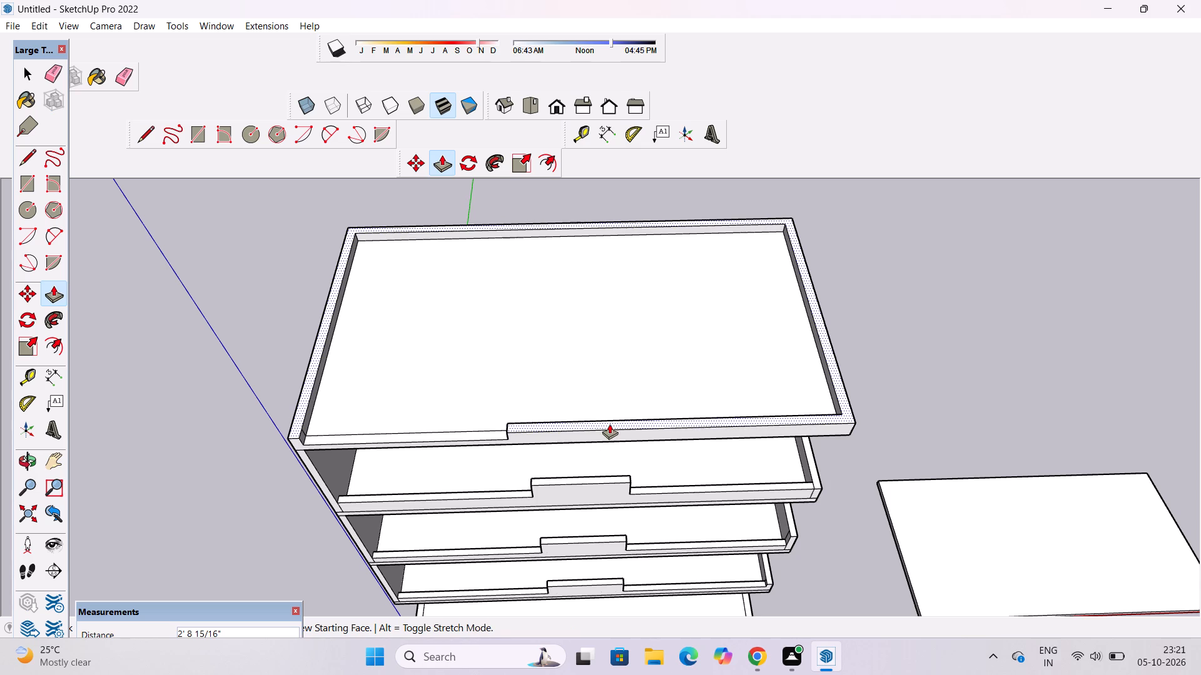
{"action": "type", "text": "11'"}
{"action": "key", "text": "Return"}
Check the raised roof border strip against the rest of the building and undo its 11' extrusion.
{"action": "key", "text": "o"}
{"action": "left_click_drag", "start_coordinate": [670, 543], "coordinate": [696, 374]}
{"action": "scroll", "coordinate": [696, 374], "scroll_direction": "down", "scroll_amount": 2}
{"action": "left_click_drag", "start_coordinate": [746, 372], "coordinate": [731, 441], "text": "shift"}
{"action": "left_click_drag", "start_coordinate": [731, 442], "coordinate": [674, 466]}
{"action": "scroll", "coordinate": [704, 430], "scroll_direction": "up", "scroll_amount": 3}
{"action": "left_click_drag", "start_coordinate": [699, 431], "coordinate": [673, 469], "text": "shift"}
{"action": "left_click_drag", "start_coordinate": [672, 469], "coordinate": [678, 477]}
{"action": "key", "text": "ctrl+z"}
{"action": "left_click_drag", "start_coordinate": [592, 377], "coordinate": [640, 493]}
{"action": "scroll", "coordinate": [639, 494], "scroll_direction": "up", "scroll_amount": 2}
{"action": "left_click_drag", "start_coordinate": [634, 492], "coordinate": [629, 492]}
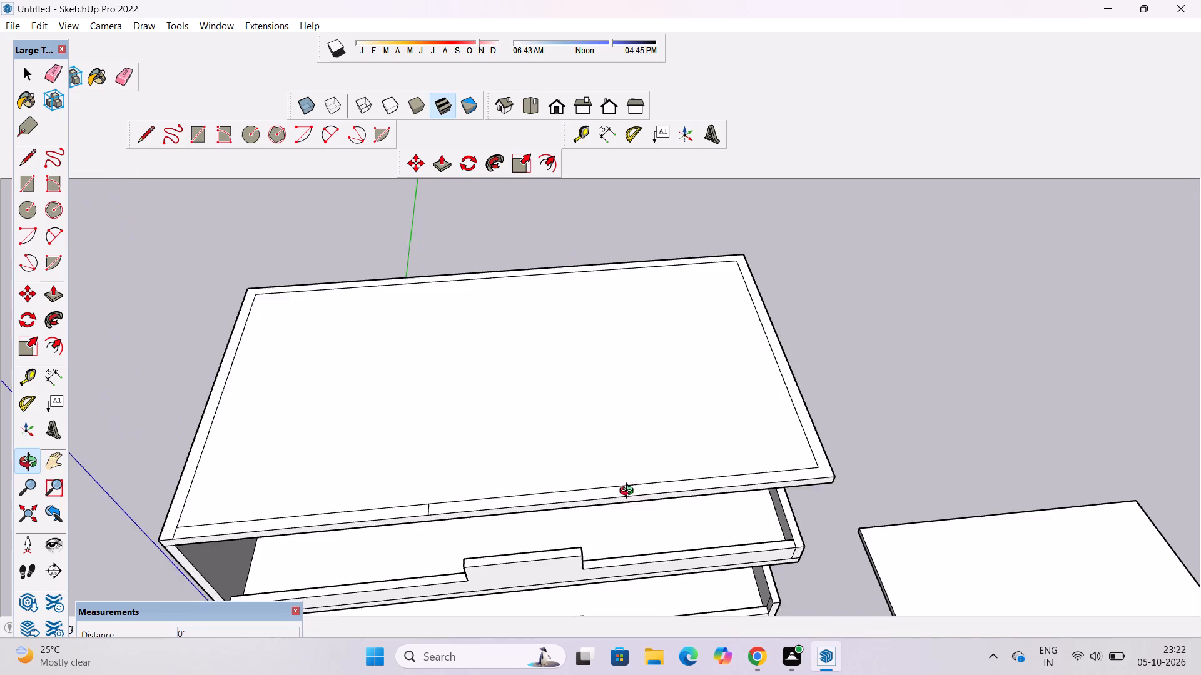
Push/Pull the roof's border strip, from the dividing line around the sides and back, up 25'.
{"action": "left_click_drag", "start_coordinate": [629, 492], "coordinate": [604, 495]}
{"action": "key", "text": "p"}
{"action": "scroll", "coordinate": [640, 498], "scroll_direction": "up", "scroll_amount": 4}
{"action": "left_click", "coordinate": [653, 491]}
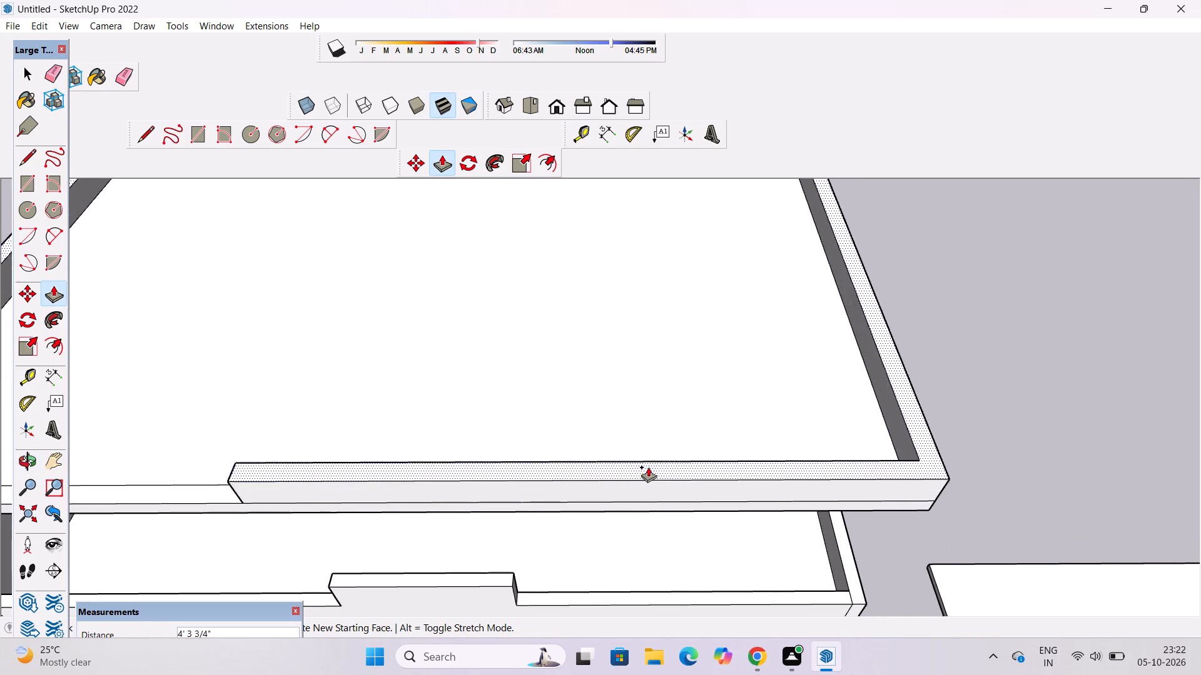
{"action": "scroll", "coordinate": [648, 463], "scroll_direction": "down", "scroll_amount": 10}
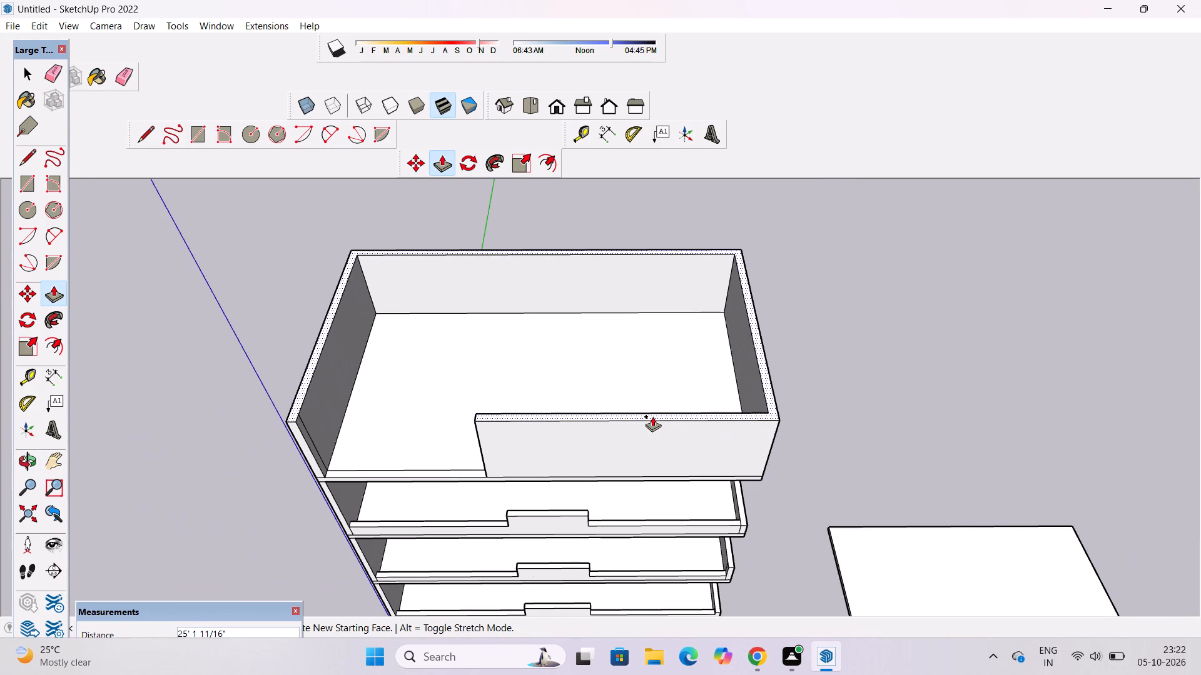
{"action": "type", "text": "25'"}
{"action": "key", "text": "Return"}
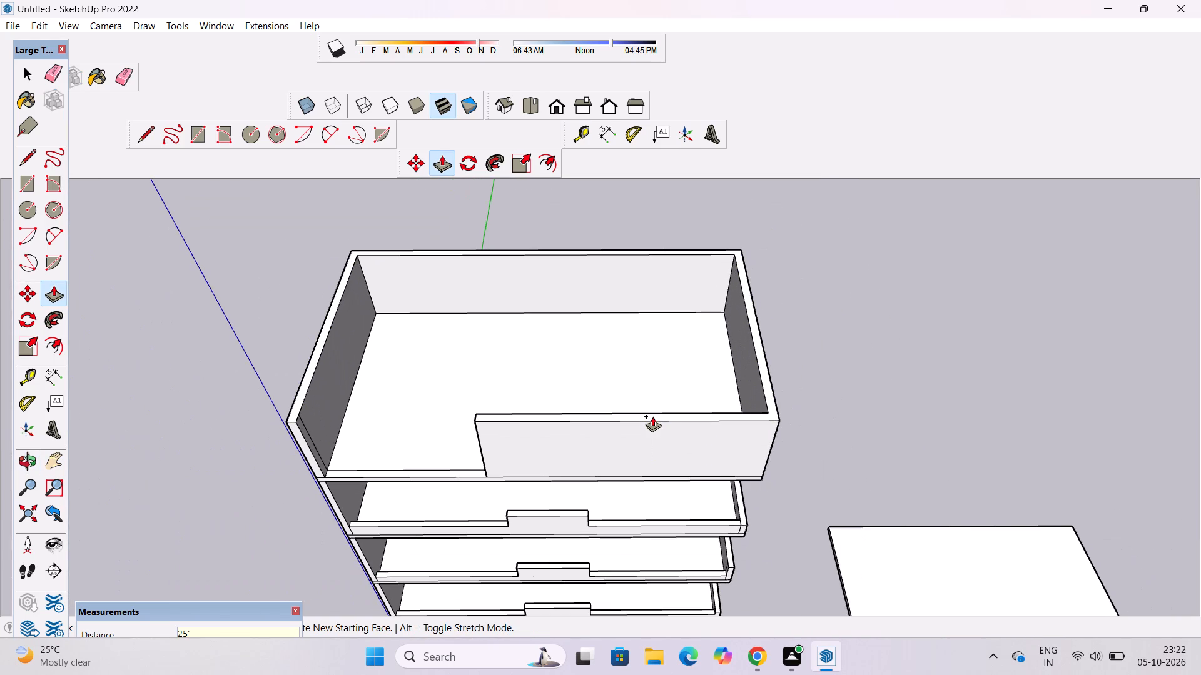
Examine the raised roof parapet against the storeys below from several angles.
{"action": "key", "text": "o"}
{"action": "left_click_drag", "start_coordinate": [694, 529], "coordinate": [702, 429]}
{"action": "scroll", "coordinate": [704, 418], "scroll_direction": "down", "scroll_amount": 5}
{"action": "left_click_drag", "start_coordinate": [705, 418], "coordinate": [688, 476], "text": "shift"}
{"action": "left_click_drag", "start_coordinate": [685, 466], "coordinate": [681, 456]}
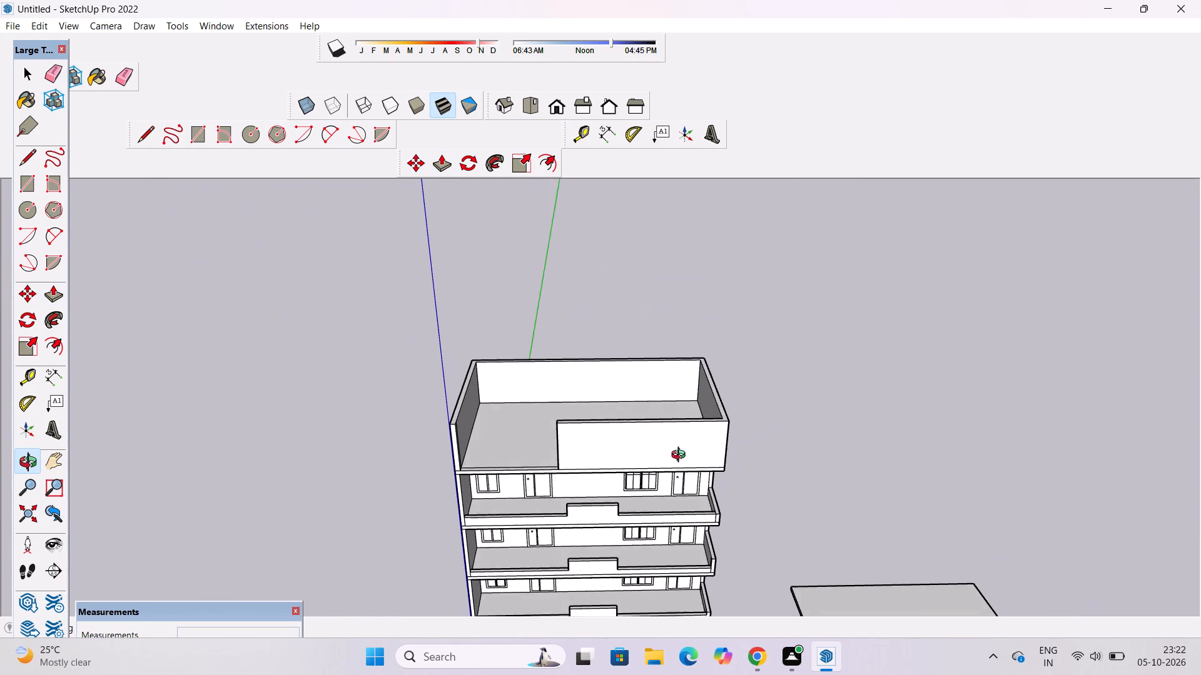
{"action": "left_click_drag", "start_coordinate": [681, 456], "coordinate": [675, 418]}
{"action": "left_click_drag", "start_coordinate": [679, 401], "coordinate": [688, 514], "text": "shift"}
{"action": "scroll", "coordinate": [690, 505], "scroll_direction": "up", "scroll_amount": 2}
{"action": "left_click_drag", "start_coordinate": [690, 509], "coordinate": [657, 446], "text": "shift"}
{"action": "left_click_drag", "start_coordinate": [666, 488], "coordinate": [679, 567]}
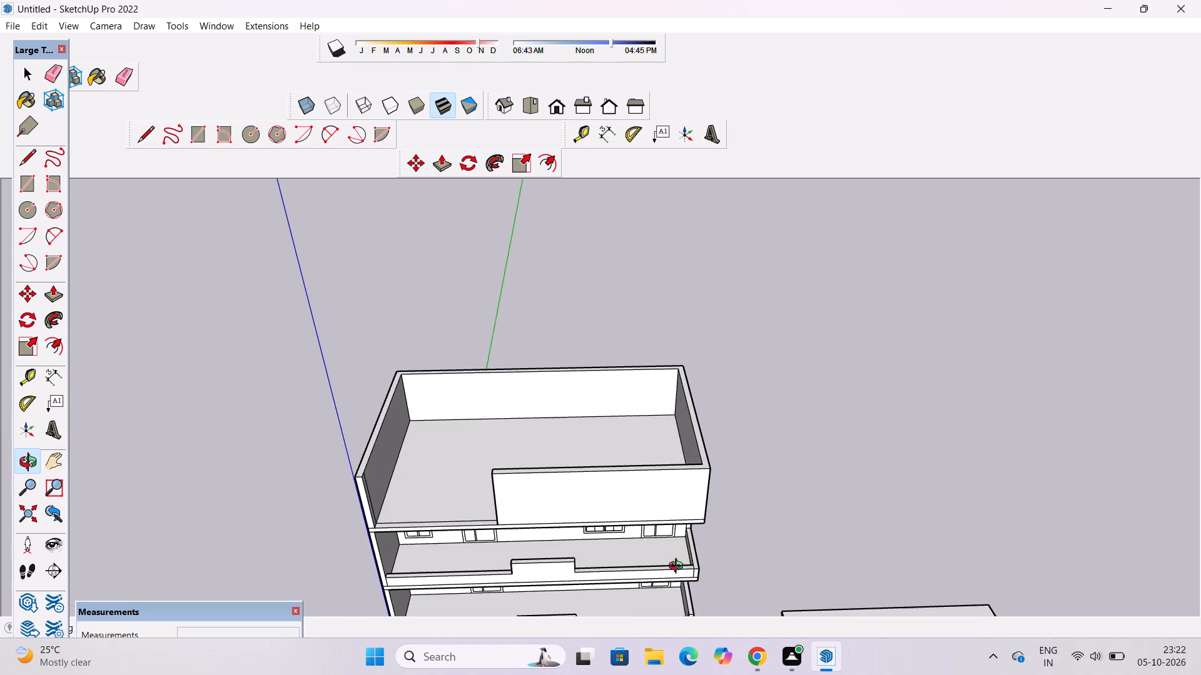
{"action": "left_click_drag", "start_coordinate": [679, 567], "coordinate": [669, 512]}
{"action": "left_click_drag", "start_coordinate": [669, 506], "coordinate": [672, 568], "text": "shift"}
Push/Pull the top of the roof parapet down 2'.
{"action": "scroll", "coordinate": [702, 436], "scroll_direction": "up", "scroll_amount": 5}
{"action": "left_click_drag", "start_coordinate": [704, 446], "coordinate": [706, 461], "text": "shift"}
{"action": "left_click", "coordinate": [686, 484]}
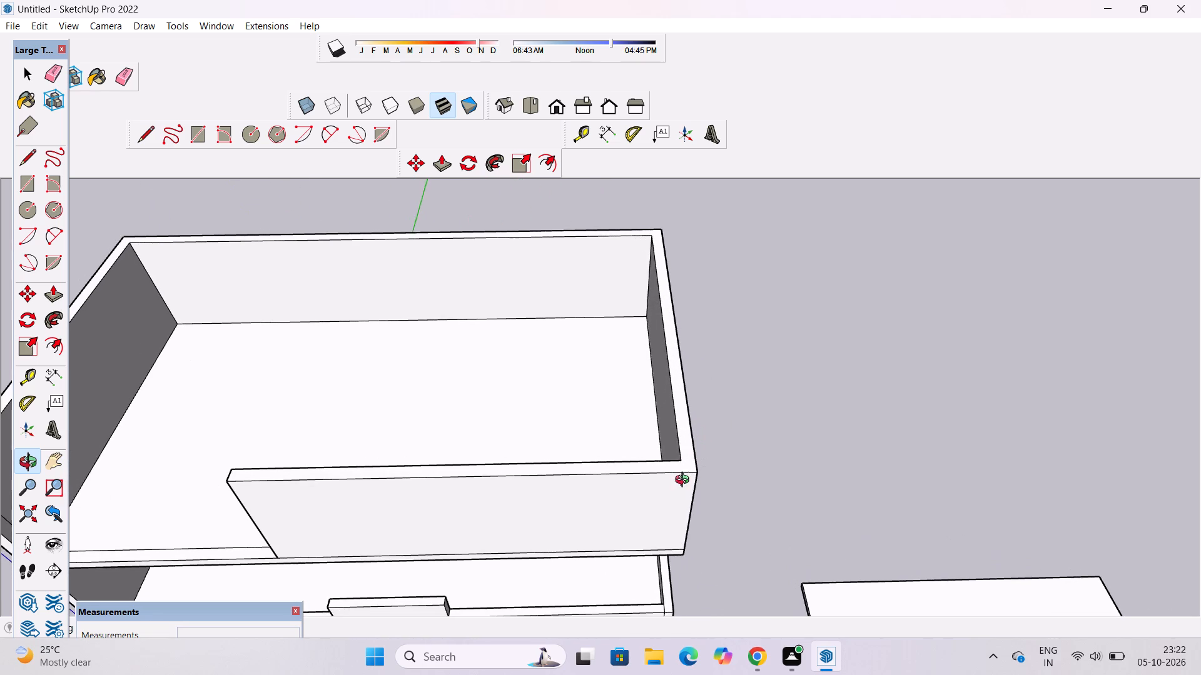
{"action": "key", "text": "space"}
{"action": "scroll", "coordinate": [686, 451], "scroll_direction": "up", "scroll_amount": 4}
{"action": "left_click", "coordinate": [694, 447]}
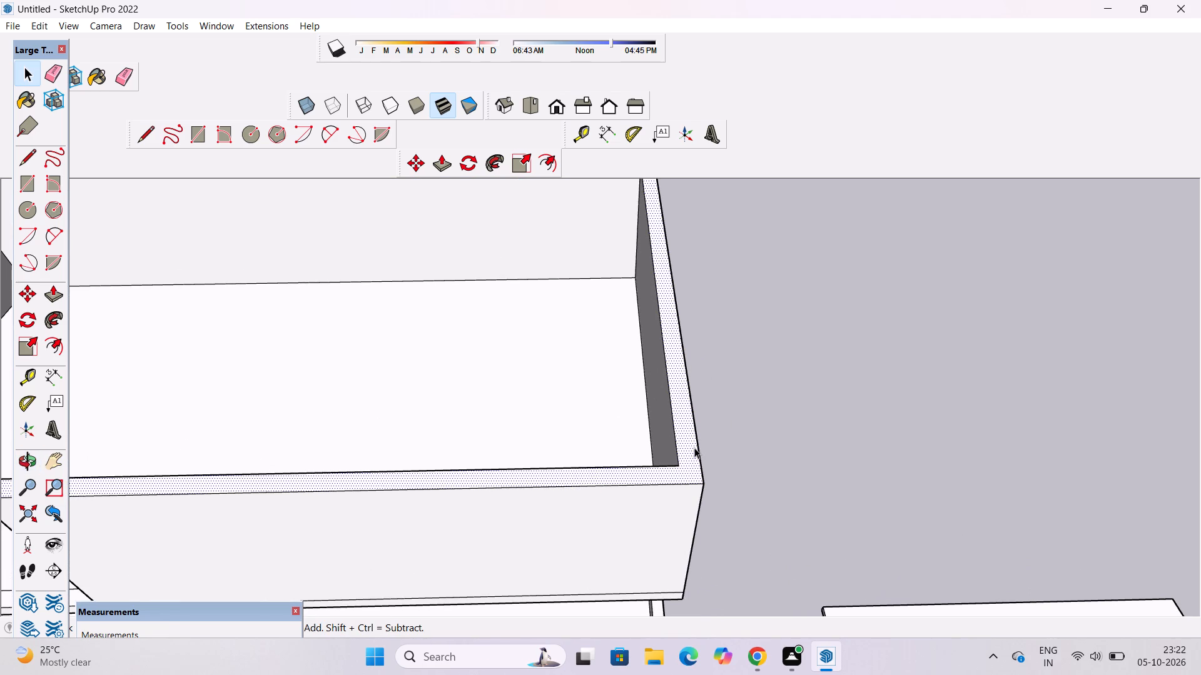
{"action": "key", "text": "p"}
{"action": "left_click", "coordinate": [694, 447]}
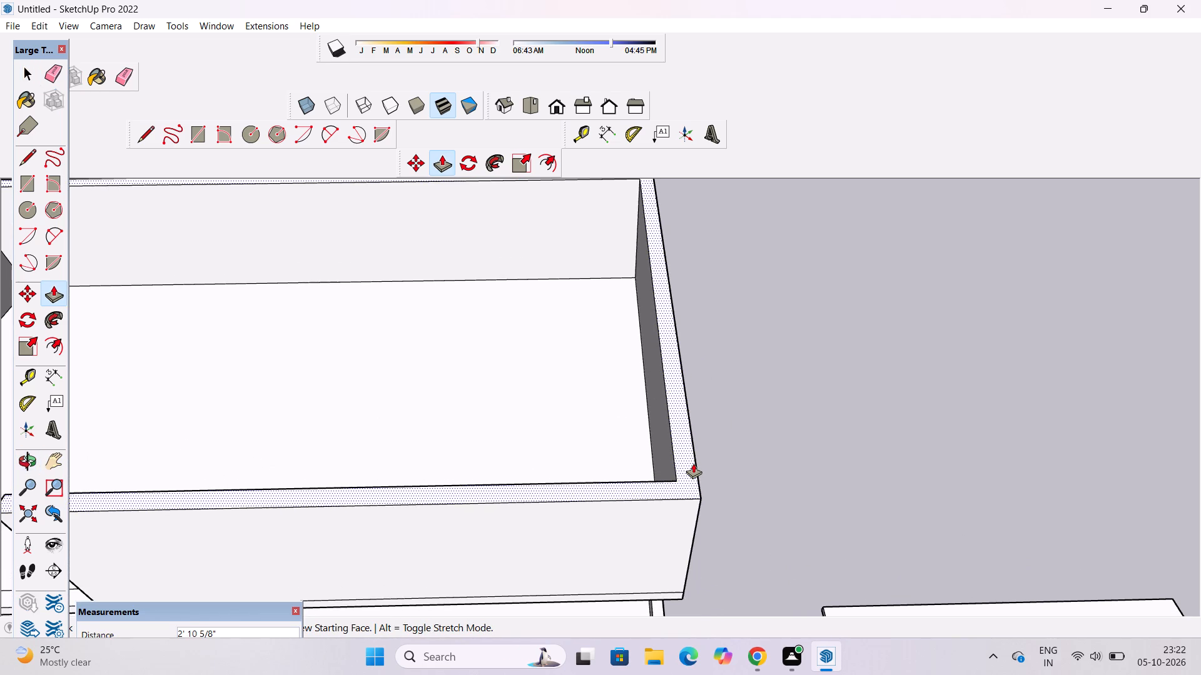
{"action": "type", "text": "2'"}
{"action": "key", "text": "Return"}
Check the lowered roof parapet's height against the storeys below.
{"action": "key", "text": "o"}
{"action": "scroll", "coordinate": [689, 467], "scroll_direction": "down", "scroll_amount": 6}
{"action": "left_click_drag", "start_coordinate": [705, 591], "coordinate": [707, 511]}
{"action": "scroll", "coordinate": [706, 506], "scroll_direction": "down", "scroll_amount": 5}
{"action": "left_click_drag", "start_coordinate": [669, 514], "coordinate": [707, 523], "text": "shift"}
{"action": "left_click_drag", "start_coordinate": [708, 525], "coordinate": [711, 484]}
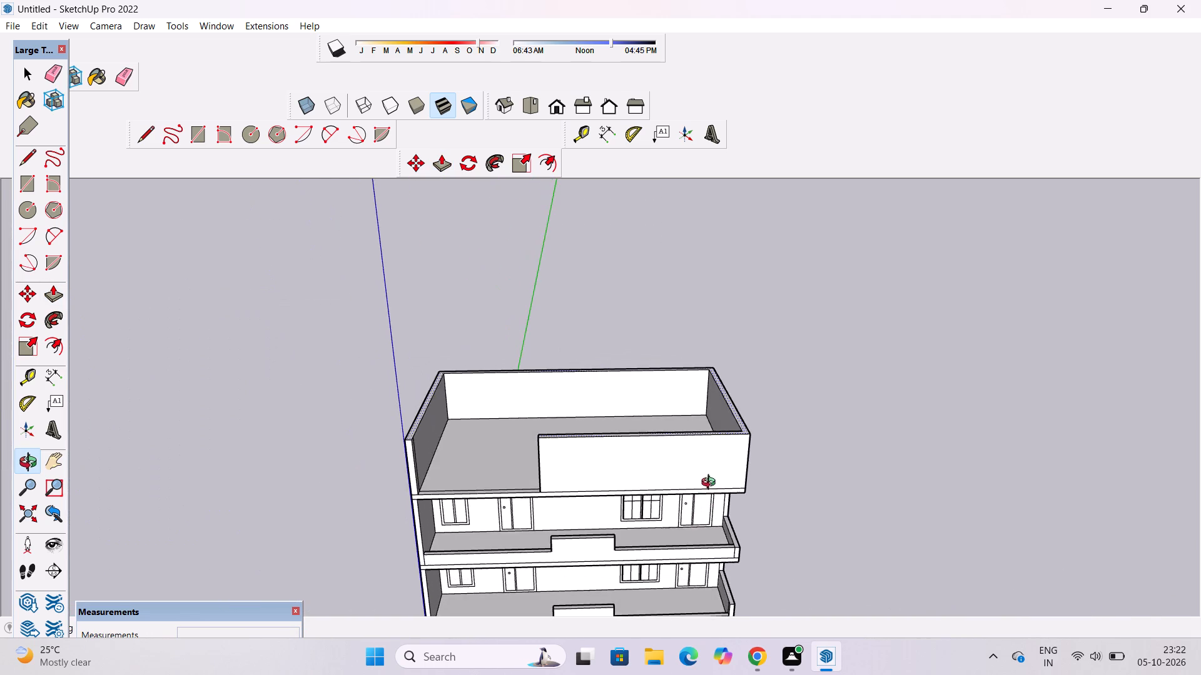
{"action": "left_click_drag", "start_coordinate": [711, 484], "coordinate": [726, 515], "text": "shift"}
Draw a vertical line on the roof parapet's front face, about 2' 5 1/2" in from its right edge, using a guide, and erase the guide.
{"action": "scroll", "coordinate": [726, 516], "scroll_direction": "up", "scroll_amount": 5}
{"action": "left_click_drag", "start_coordinate": [733, 523], "coordinate": [719, 504]}
{"action": "left_click_drag", "start_coordinate": [724, 517], "coordinate": [705, 486]}
{"action": "left_click_drag", "start_coordinate": [705, 486], "coordinate": [689, 521], "text": "shift"}
{"action": "key", "text": "t"}
{"action": "scroll", "coordinate": [751, 493], "scroll_direction": "up", "scroll_amount": 2}
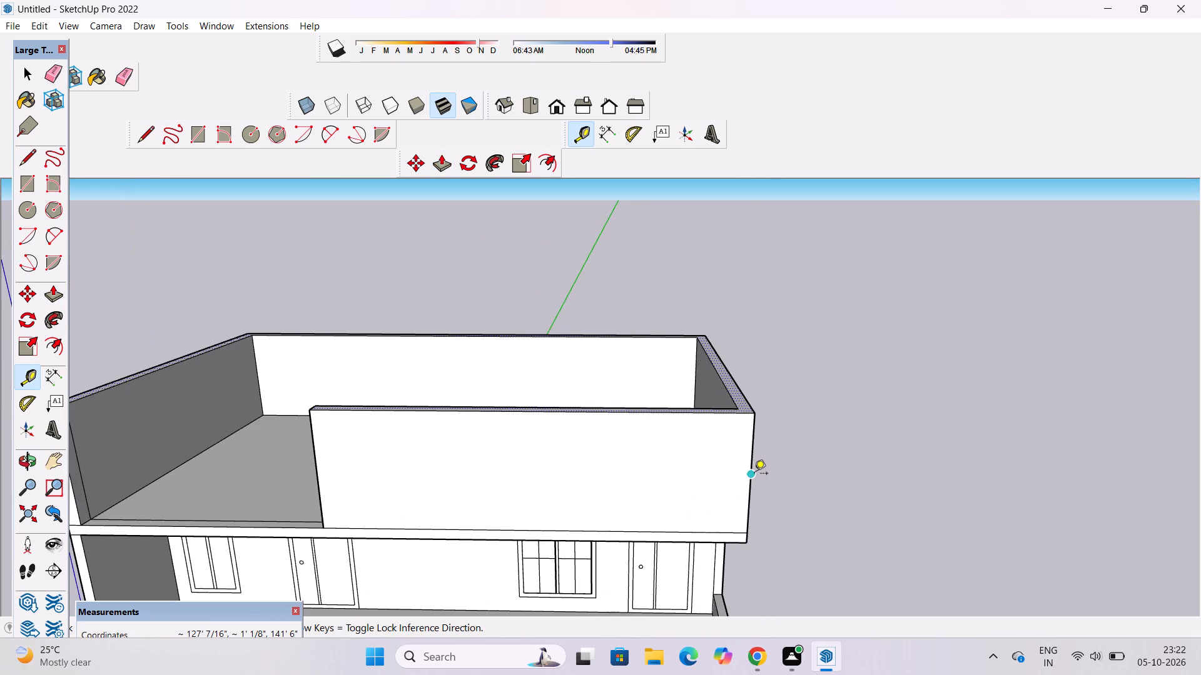
{"action": "left_click", "coordinate": [754, 474]}
{"action": "scroll", "coordinate": [736, 430], "scroll_direction": "up", "scroll_amount": 3}
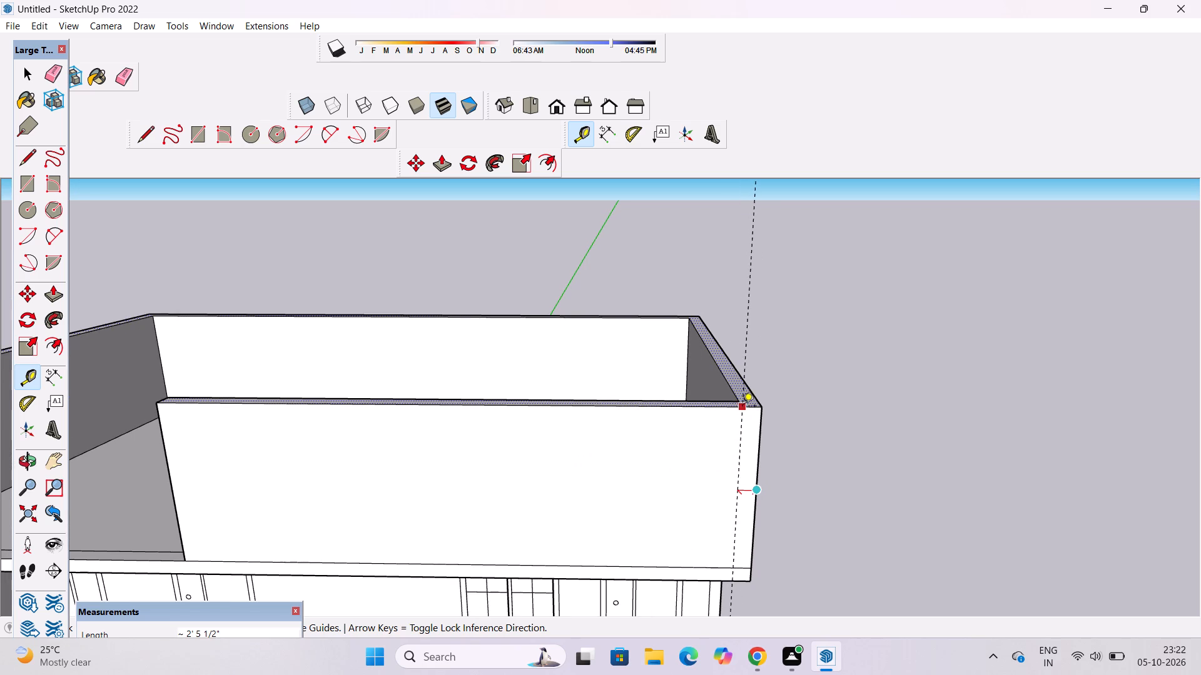
{"action": "left_click", "coordinate": [744, 408]}
{"action": "key", "text": "l"}
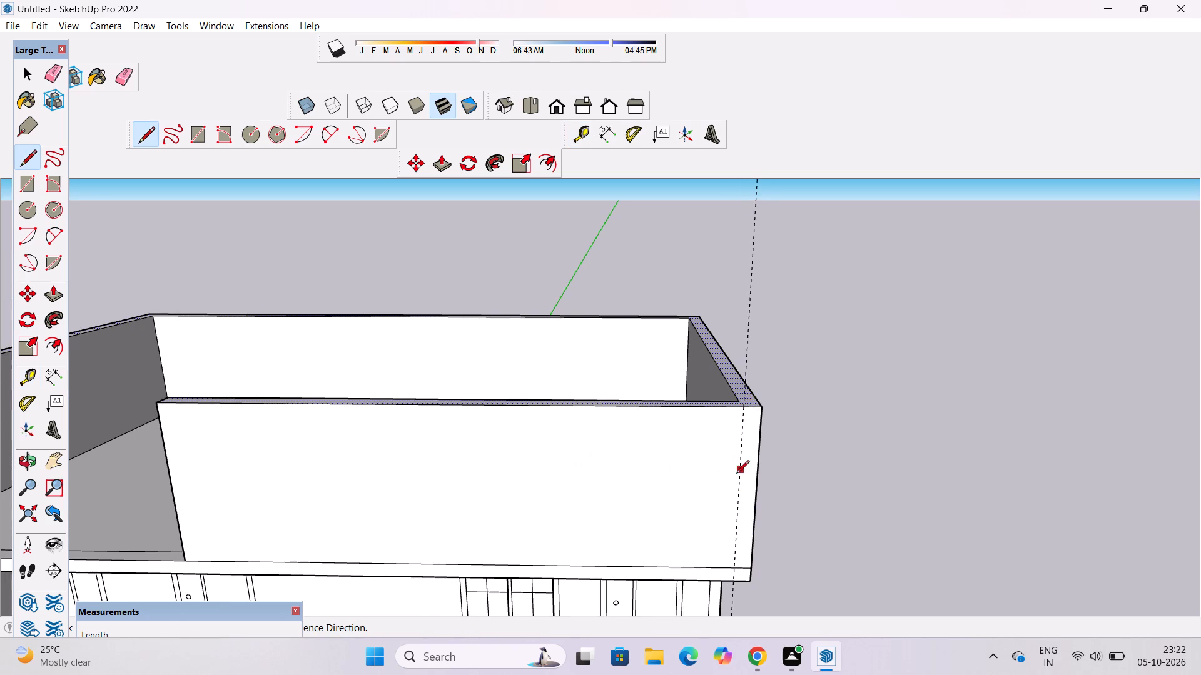
{"action": "scroll", "coordinate": [749, 587], "scroll_direction": "up", "scroll_amount": 2}
{"action": "left_click", "coordinate": [728, 561]}
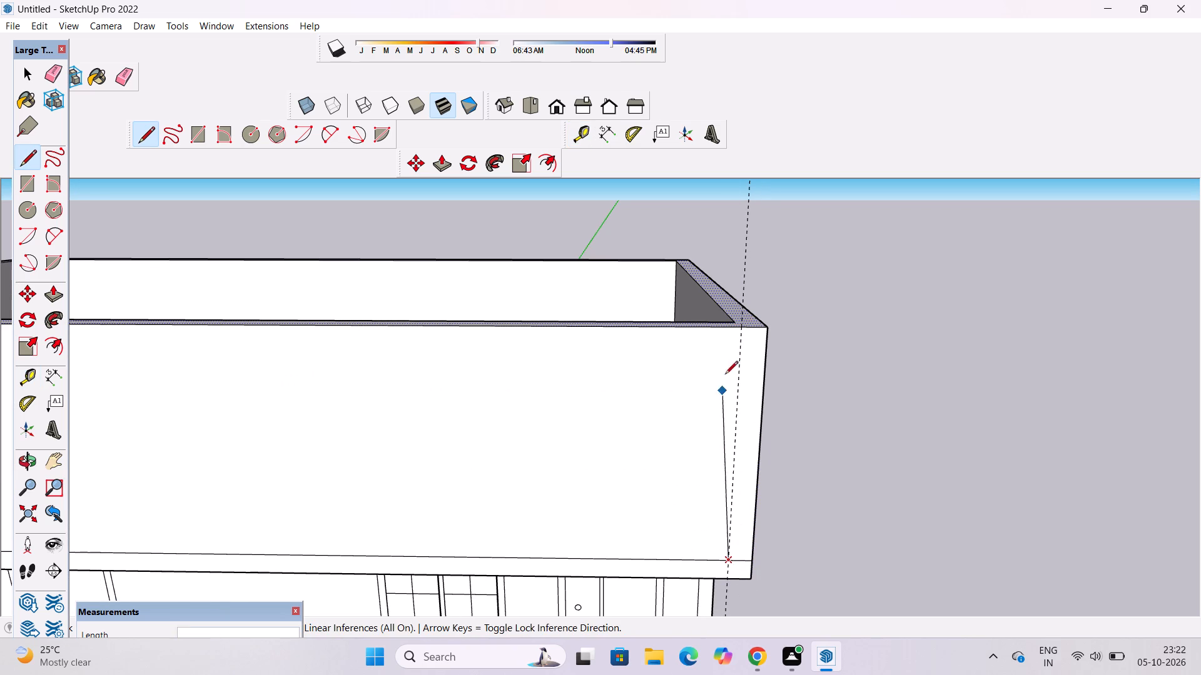
{"action": "left_click", "coordinate": [743, 330]}
{"action": "key", "text": "space"}
{"action": "key", "text": "e"}
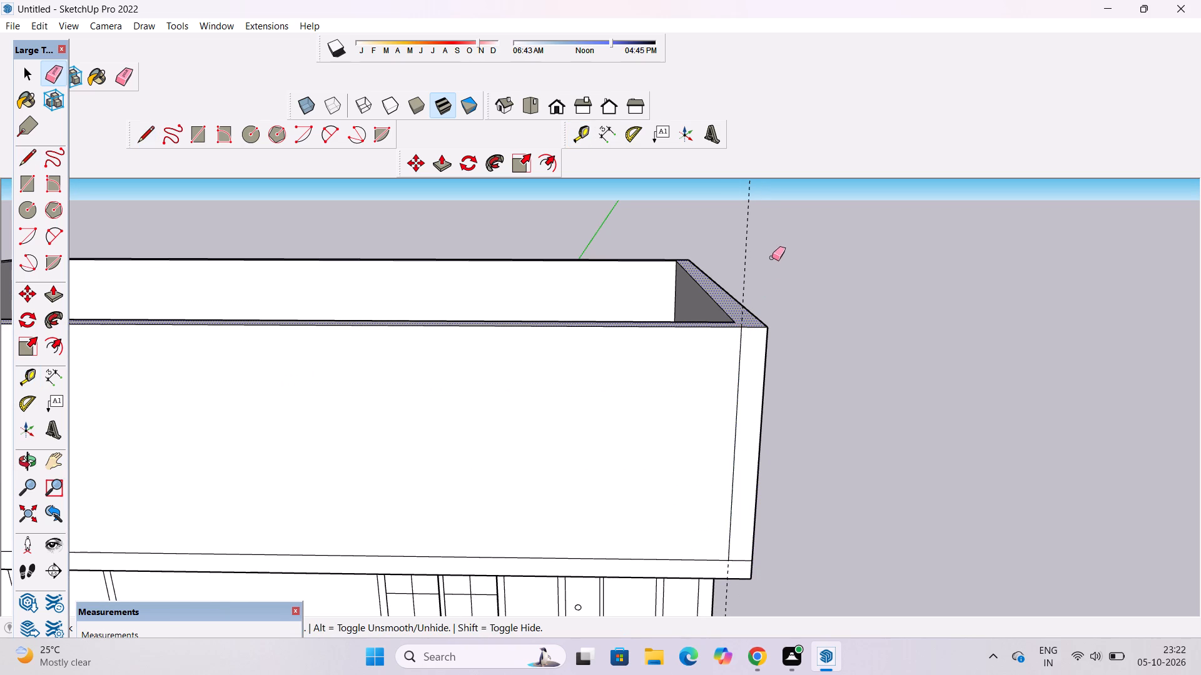
{"action": "left_click", "coordinate": [747, 235]}
{"action": "key", "text": "space"}
Erase the short horizontal line between the new vertical line and the roof parapet's right edge.
{"action": "key", "text": "o"}
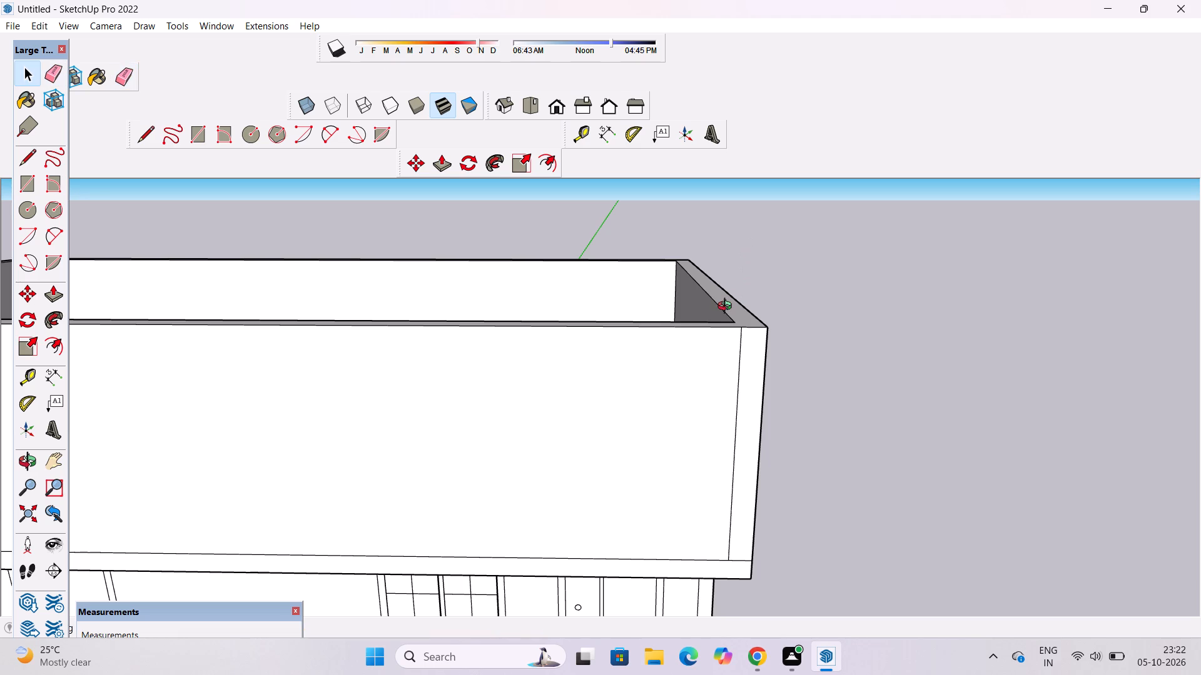
{"action": "scroll", "coordinate": [726, 314], "scroll_direction": "down", "scroll_amount": 5}
{"action": "left_click_drag", "start_coordinate": [739, 341], "coordinate": [753, 409]}
{"action": "left_click", "coordinate": [741, 424], "text": "shift"}
{"action": "left_click_drag", "start_coordinate": [740, 432], "coordinate": [740, 417]}
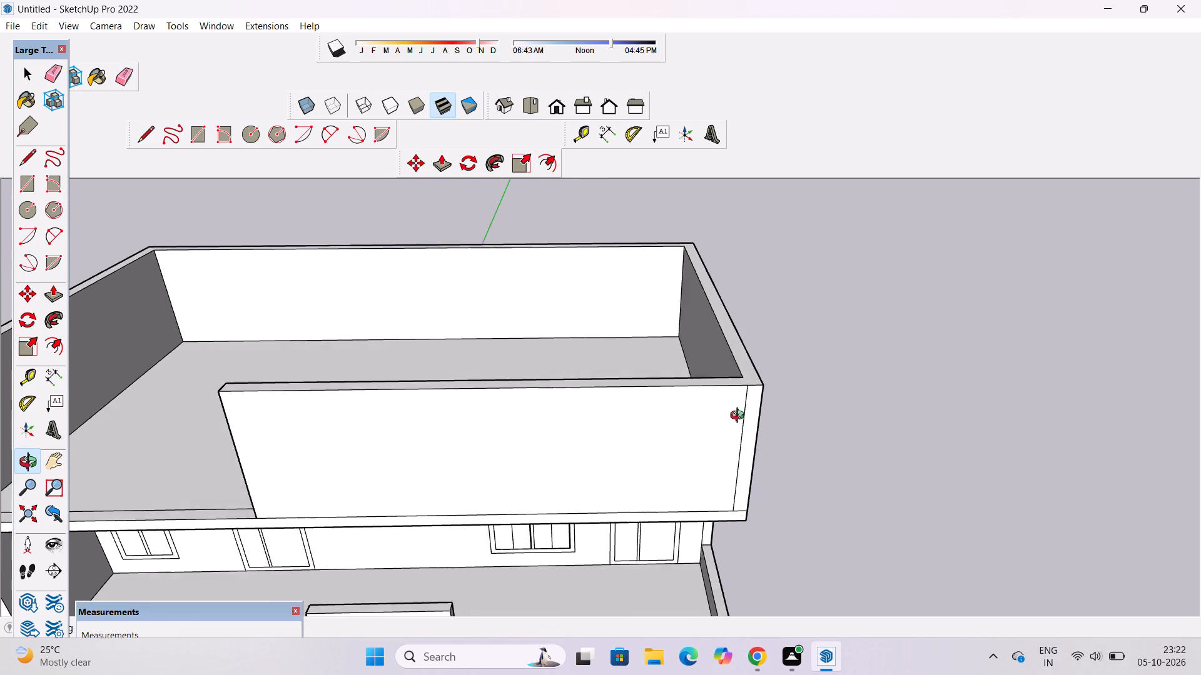
{"action": "left_click_drag", "start_coordinate": [740, 417], "coordinate": [746, 344]}
{"action": "left_click_drag", "start_coordinate": [713, 404], "coordinate": [792, 383], "text": "shift"}
{"action": "scroll", "coordinate": [751, 401], "scroll_direction": "down", "scroll_amount": 4}
{"action": "scroll", "coordinate": [794, 427], "scroll_direction": "up", "scroll_amount": 8}
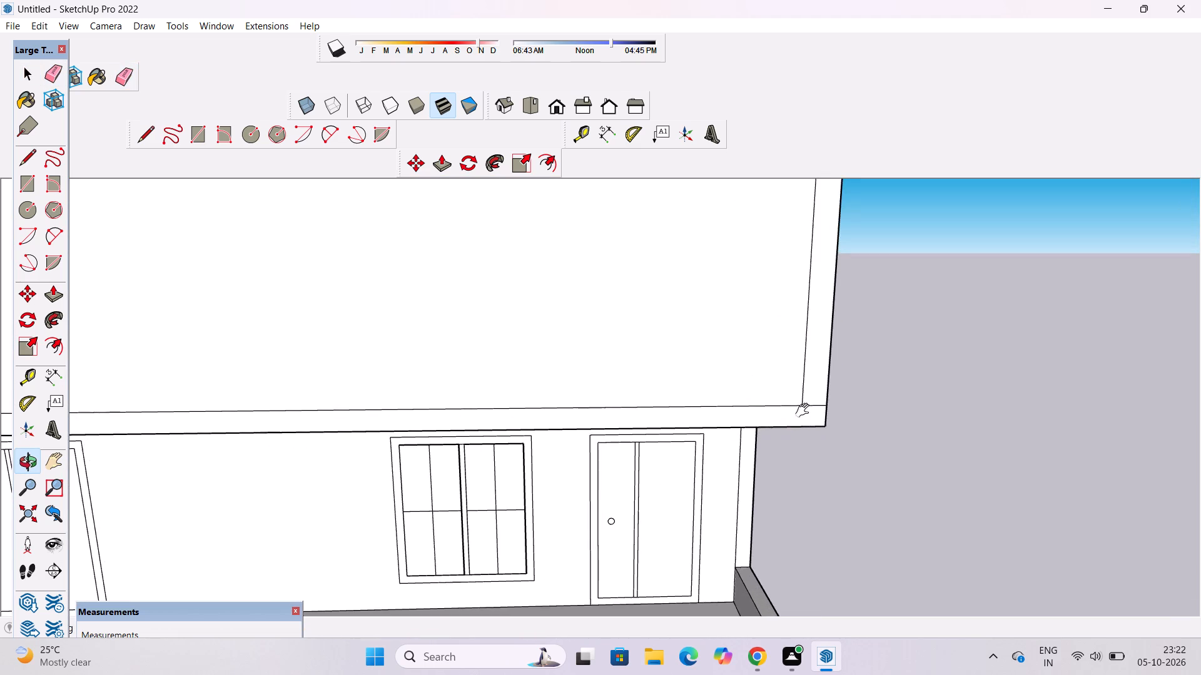
{"action": "left_click_drag", "start_coordinate": [805, 411], "coordinate": [742, 442], "text": "shift"}
{"action": "scroll", "coordinate": [741, 444], "scroll_direction": "up", "scroll_amount": 5}
{"action": "key", "text": "e"}
{"action": "left_click_drag", "start_coordinate": [761, 408], "coordinate": [766, 439]}
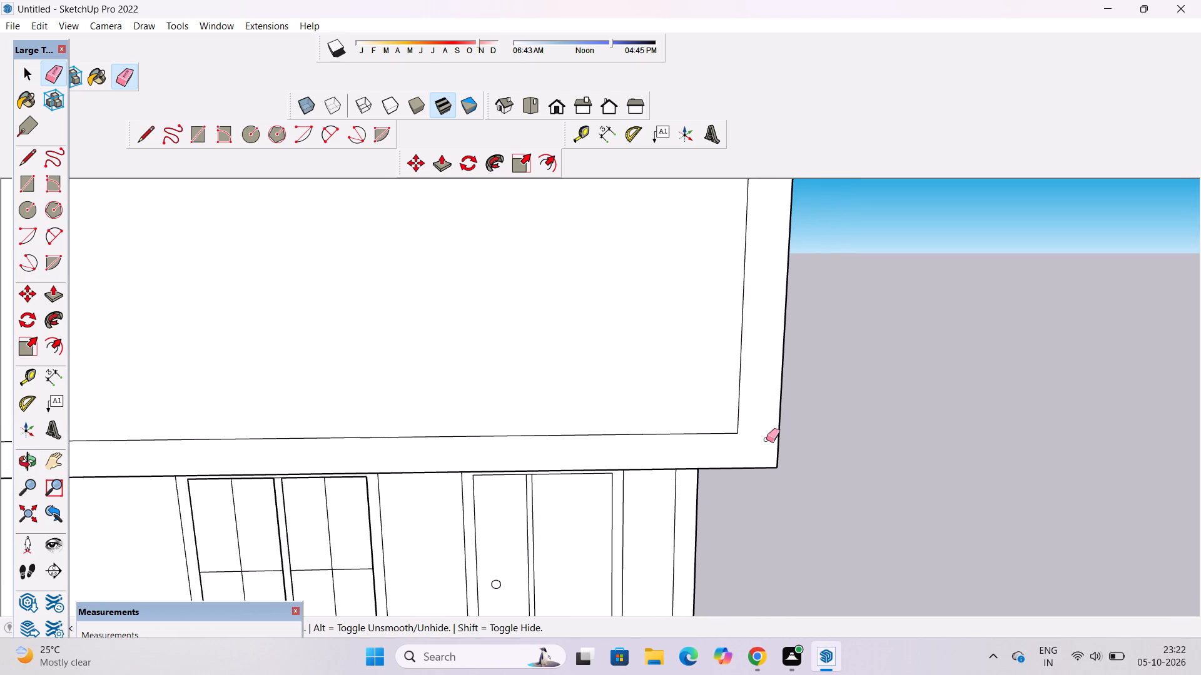
Erase the short horizontal line where the left side wall of the roof meets the roof slab's front edge.
{"action": "key", "text": "o"}
{"action": "scroll", "coordinate": [761, 435], "scroll_direction": "down", "scroll_amount": 14}
{"action": "left_click_drag", "start_coordinate": [641, 461], "coordinate": [695, 482], "text": "shift"}
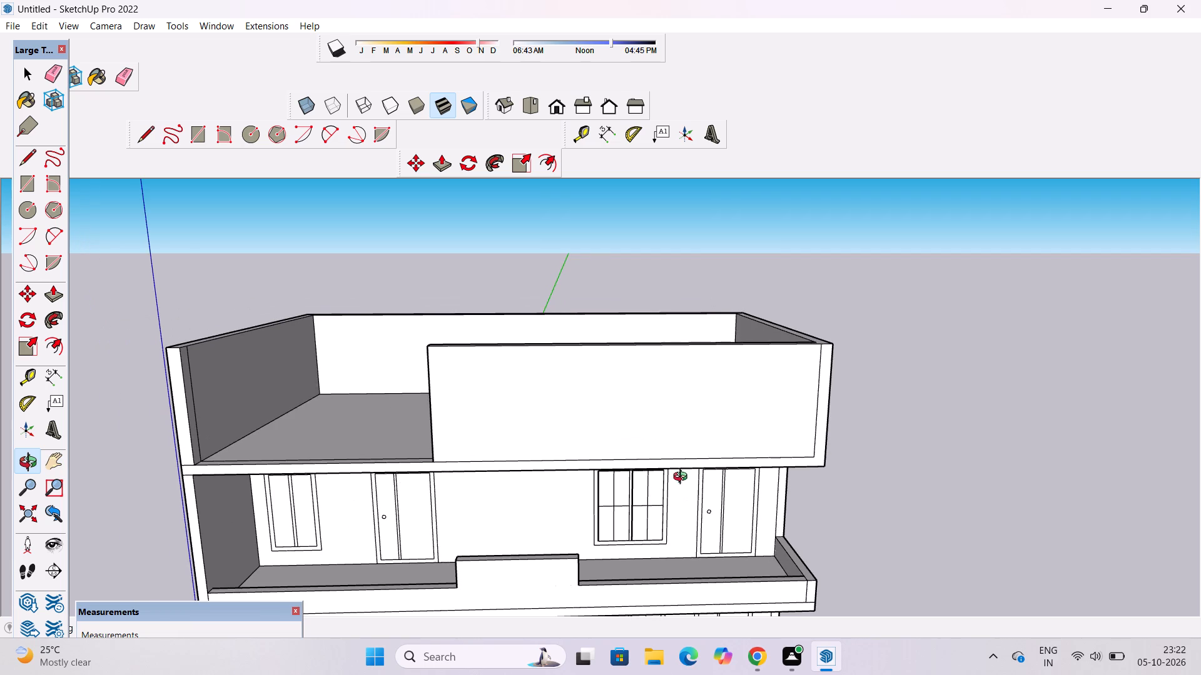
{"action": "left_click_drag", "start_coordinate": [161, 504], "coordinate": [349, 528], "text": "shift"}
{"action": "scroll", "coordinate": [369, 504], "scroll_direction": "up", "scroll_amount": 10}
{"action": "left_click_drag", "start_coordinate": [370, 484], "coordinate": [373, 506], "text": "shift"}
{"action": "scroll", "coordinate": [373, 507], "scroll_direction": "up", "scroll_amount": 5}
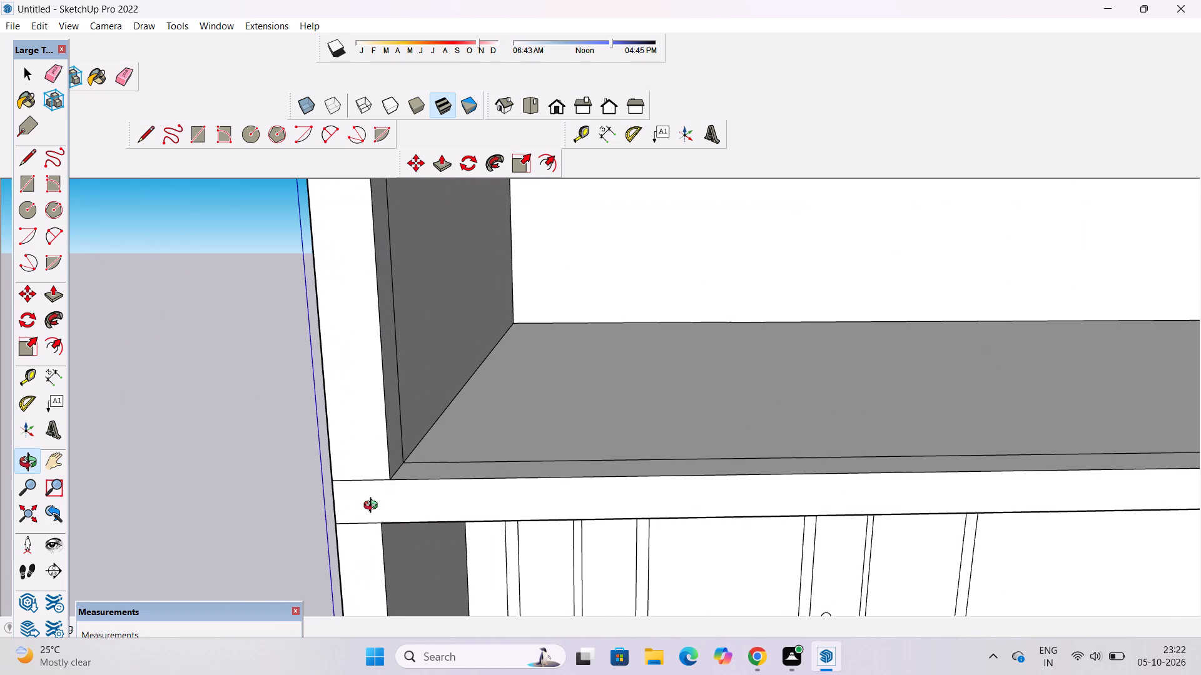
{"action": "key", "text": "e"}
{"action": "left_click_drag", "start_coordinate": [364, 463], "coordinate": [367, 488]}
Examine the roof parapet and its cleaned-up front corners in proportion to the rest of the building.
{"action": "key", "text": "o"}
{"action": "scroll", "coordinate": [367, 488], "scroll_direction": "down", "scroll_amount": 7}
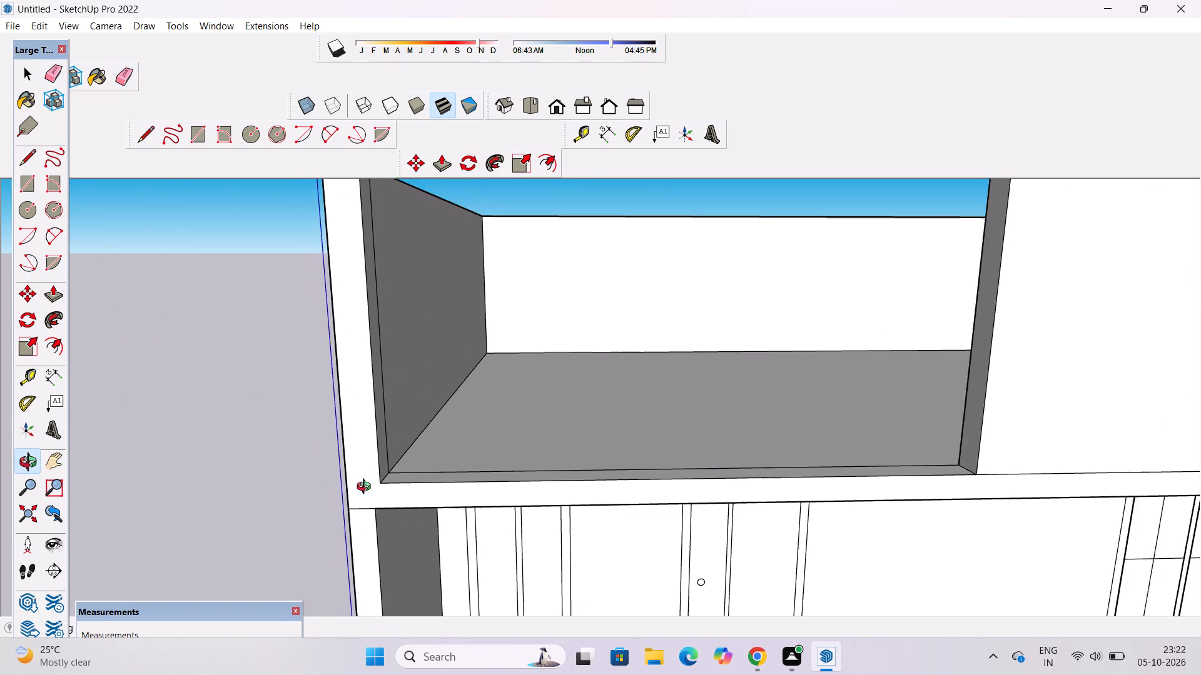
{"action": "scroll", "coordinate": [367, 488], "scroll_direction": "down", "scroll_amount": 3}
{"action": "left_click_drag", "start_coordinate": [410, 494], "coordinate": [389, 483], "text": "shift"}
{"action": "left_click_drag", "start_coordinate": [383, 479], "coordinate": [398, 496]}
{"action": "scroll", "coordinate": [418, 489], "scroll_direction": "down", "scroll_amount": 3}
{"action": "left_click_drag", "start_coordinate": [484, 453], "coordinate": [489, 488]}
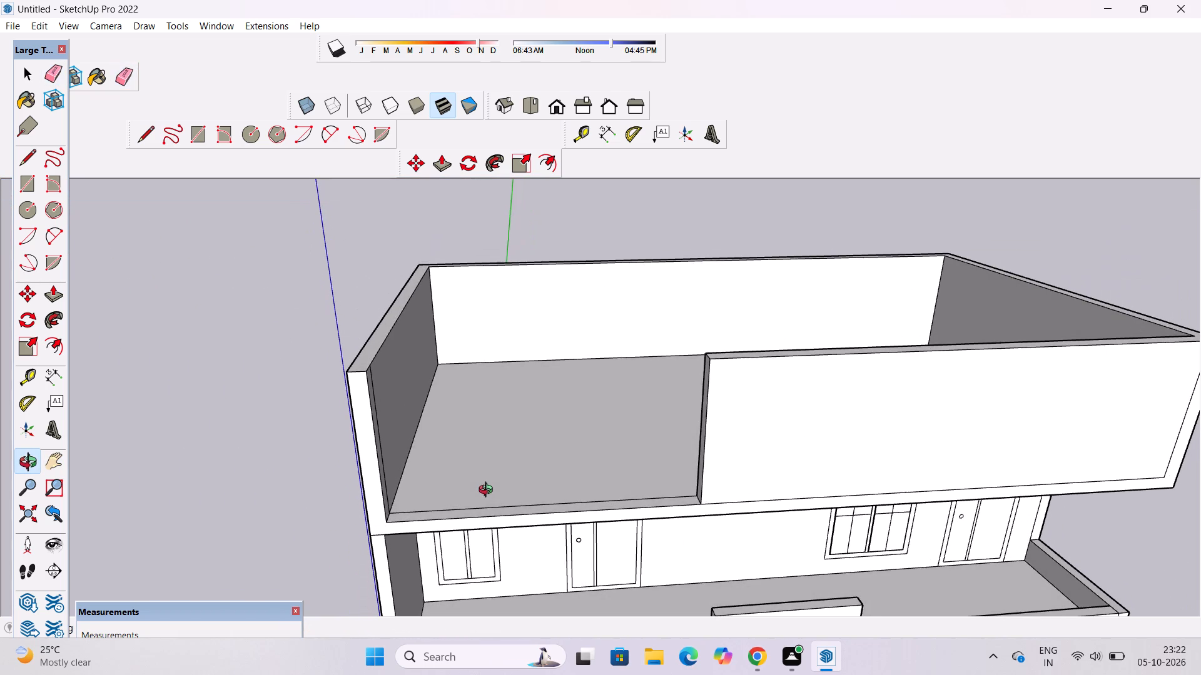
{"action": "left_click_drag", "start_coordinate": [489, 491], "coordinate": [451, 474]}
{"action": "scroll", "coordinate": [428, 463], "scroll_direction": "down", "scroll_amount": 4}
{"action": "left_click", "coordinate": [537, 461]}
{"action": "left_click_drag", "start_coordinate": [535, 461], "coordinate": [517, 467]}
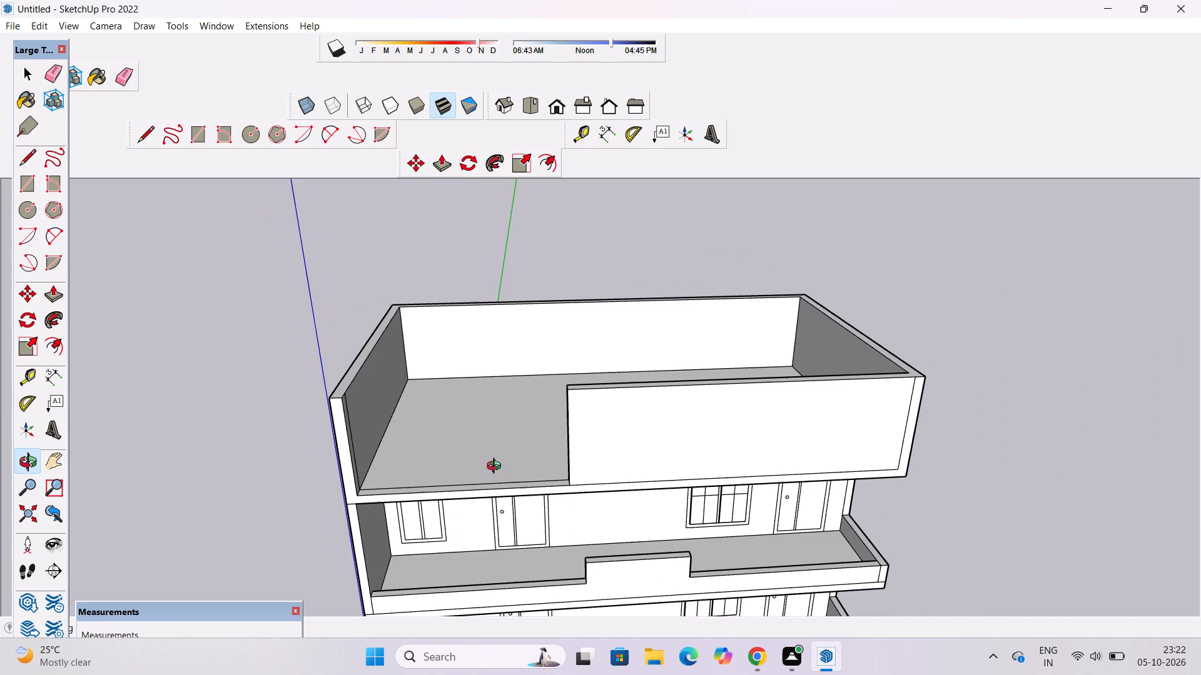
{"action": "left_click_drag", "start_coordinate": [600, 455], "coordinate": [571, 457]}
{"action": "left_click_drag", "start_coordinate": [571, 454], "coordinate": [583, 469]}
{"action": "scroll", "coordinate": [583, 469], "scroll_direction": "up", "scroll_amount": 2}
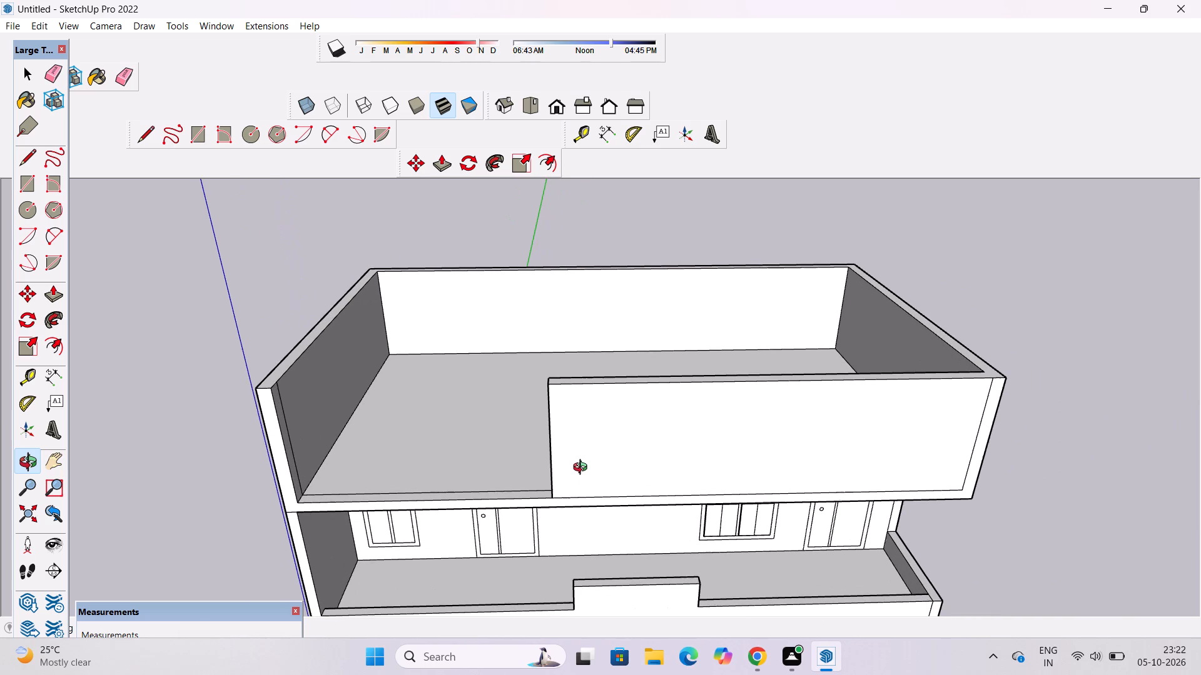
{"action": "scroll", "coordinate": [583, 469], "scroll_direction": "down", "scroll_amount": 4}
{"action": "left_click_drag", "start_coordinate": [583, 469], "coordinate": [587, 491]}
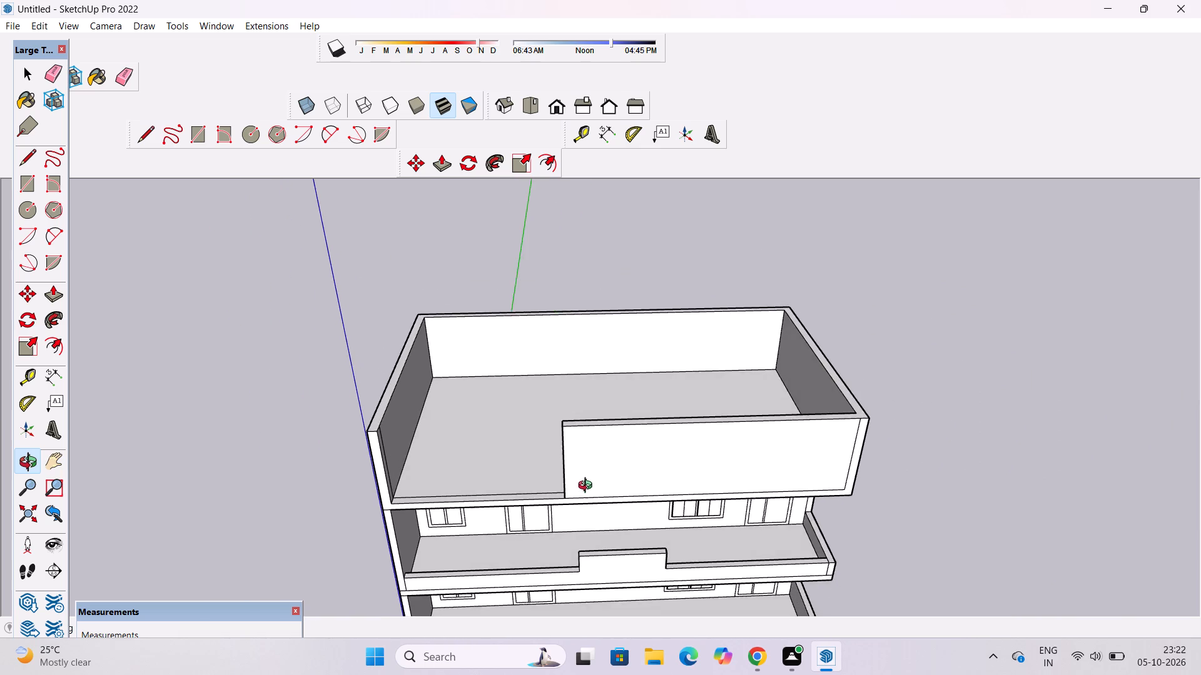
{"action": "left_click_drag", "start_coordinate": [589, 486], "coordinate": [518, 512], "text": "shift"}
{"action": "left_click_drag", "start_coordinate": [616, 477], "coordinate": [603, 403]}
{"action": "left_click_drag", "start_coordinate": [607, 391], "coordinate": [569, 484], "text": "shift"}
{"action": "scroll", "coordinate": [647, 523], "scroll_direction": "up", "scroll_amount": 2}
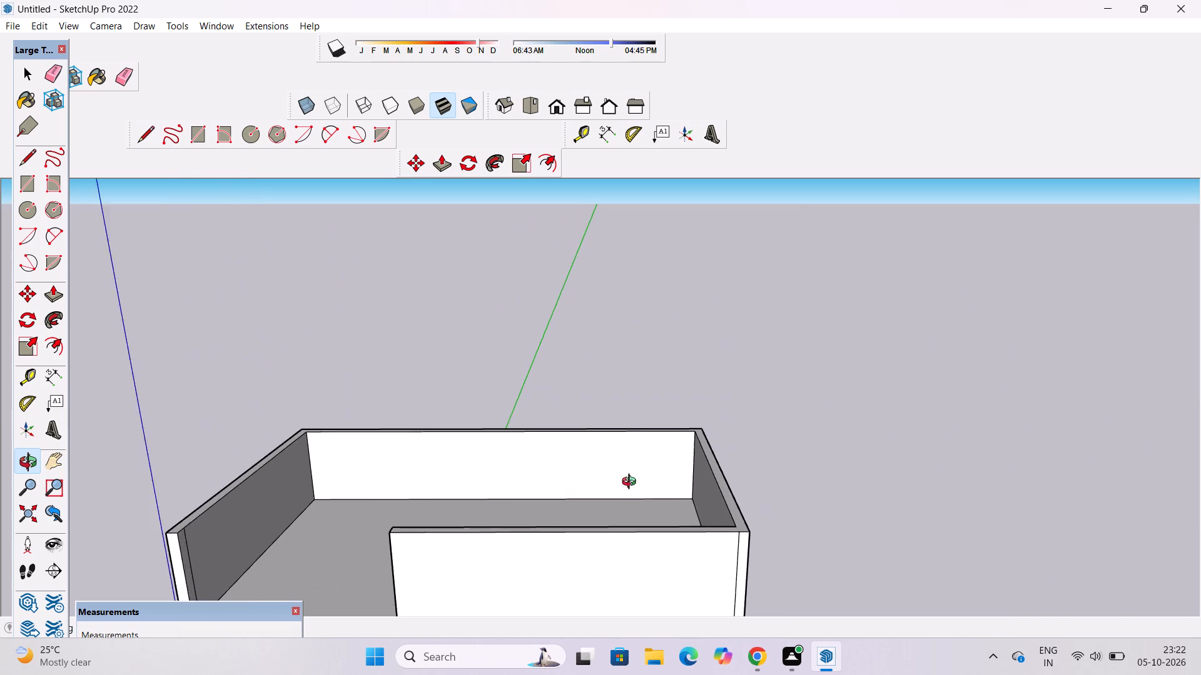
{"action": "scroll", "coordinate": [632, 483], "scroll_direction": "up", "scroll_amount": 1}
{"action": "left_click_drag", "start_coordinate": [642, 519], "coordinate": [639, 418]}
{"action": "scroll", "coordinate": [640, 409], "scroll_direction": "down", "scroll_amount": 4}
{"action": "left_click", "coordinate": [644, 461]}
{"action": "left_click_drag", "start_coordinate": [639, 465], "coordinate": [648, 589], "text": "shift"}
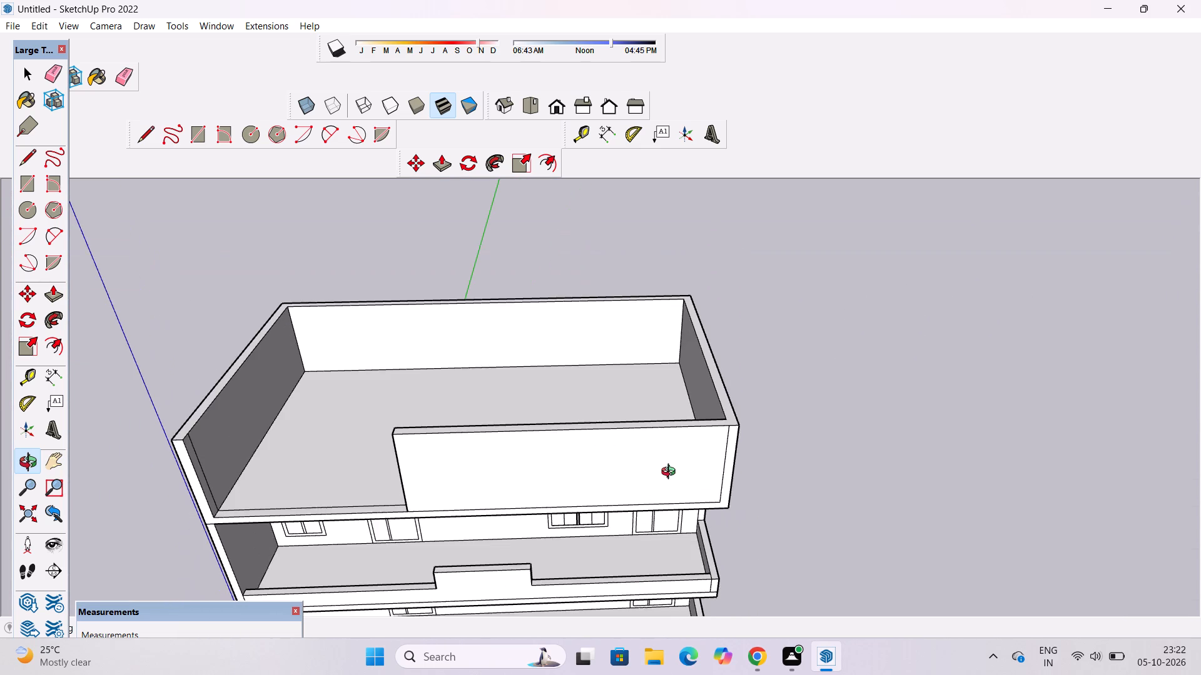
Push/Pull the top of the roof parapet down a further 3'.
{"action": "scroll", "coordinate": [671, 473], "scroll_direction": "up", "scroll_amount": 1}
{"action": "left_click_drag", "start_coordinate": [665, 476], "coordinate": [651, 533], "text": "shift"}
{"action": "left_click_drag", "start_coordinate": [648, 532], "coordinate": [648, 567]}
{"action": "scroll", "coordinate": [648, 555], "scroll_direction": "up", "scroll_amount": 3}
{"action": "key", "text": "p"}
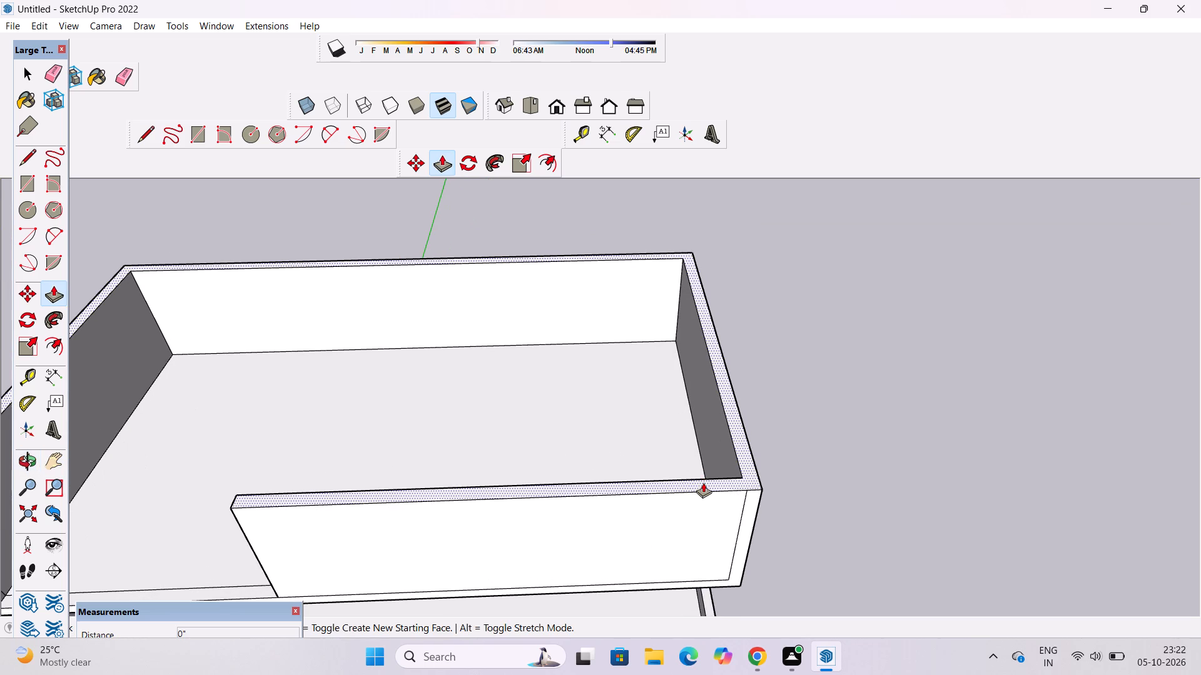
{"action": "left_click", "coordinate": [703, 482]}
{"action": "type", "text": "3'"}
{"action": "key", "text": "Return"}
Examine the whole building's front to judge the lowered roof parapet.
{"action": "key", "text": "o"}
{"action": "scroll", "coordinate": [692, 502], "scroll_direction": "down", "scroll_amount": 4}
{"action": "left_click_drag", "start_coordinate": [704, 547], "coordinate": [714, 439]}
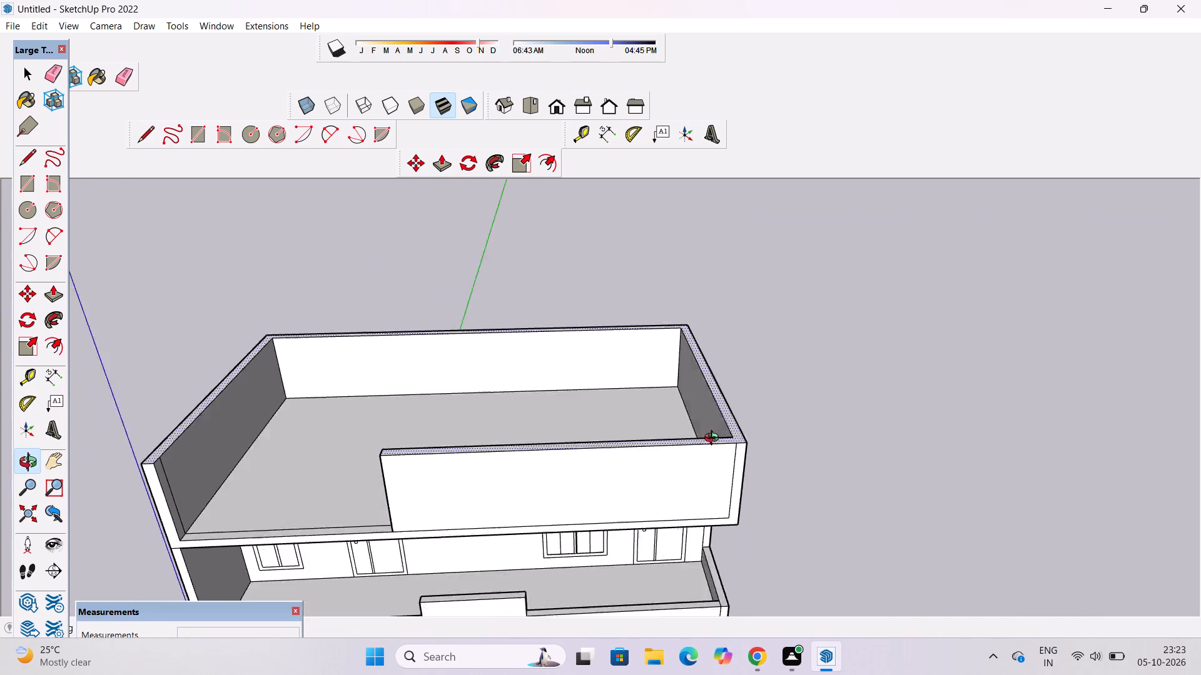
{"action": "left_click_drag", "start_coordinate": [714, 439], "coordinate": [717, 415]}
{"action": "scroll", "coordinate": [716, 442], "scroll_direction": "down", "scroll_amount": 5}
{"action": "left_click_drag", "start_coordinate": [787, 460], "coordinate": [729, 418]}
{"action": "scroll", "coordinate": [694, 426], "scroll_direction": "down", "scroll_amount": 7}
{"action": "left_click_drag", "start_coordinate": [682, 499], "coordinate": [691, 516]}
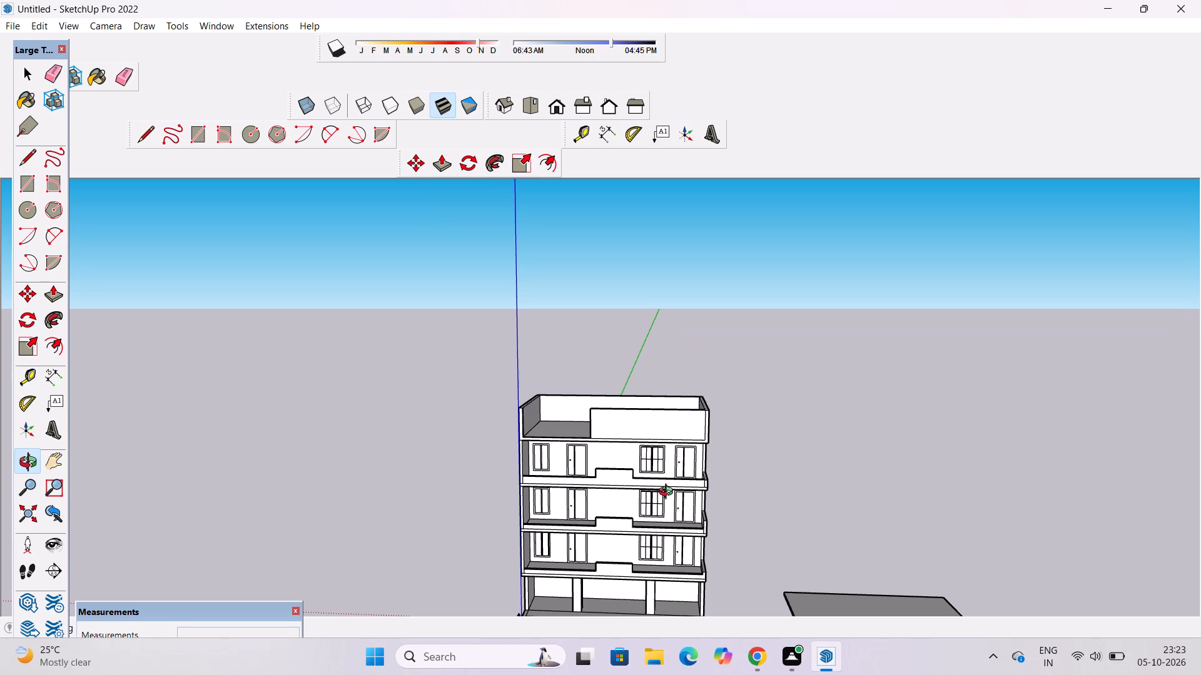
{"action": "left_click_drag", "start_coordinate": [643, 509], "coordinate": [687, 459], "text": "shift"}
{"action": "left_click_drag", "start_coordinate": [676, 561], "coordinate": [727, 606]}
Push/Pull the left side border strip at the front of the ground-floor slab up 14'.
{"action": "scroll", "coordinate": [717, 550], "scroll_direction": "up", "scroll_amount": 5}
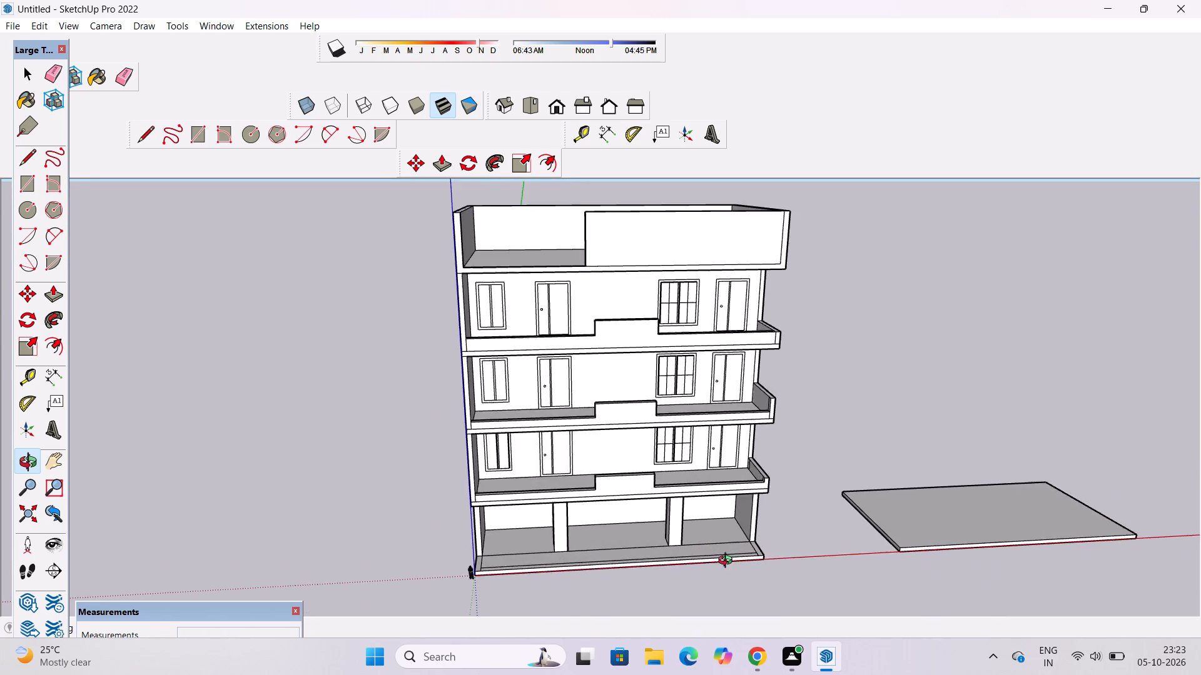
{"action": "left_click_drag", "start_coordinate": [729, 563], "coordinate": [694, 577]}
{"action": "scroll", "coordinate": [682, 579], "scroll_direction": "up", "scroll_amount": 3}
{"action": "left_click_drag", "start_coordinate": [681, 574], "coordinate": [744, 559], "text": "shift"}
{"action": "scroll", "coordinate": [585, 552], "scroll_direction": "up", "scroll_amount": 6, "text": "shift"}
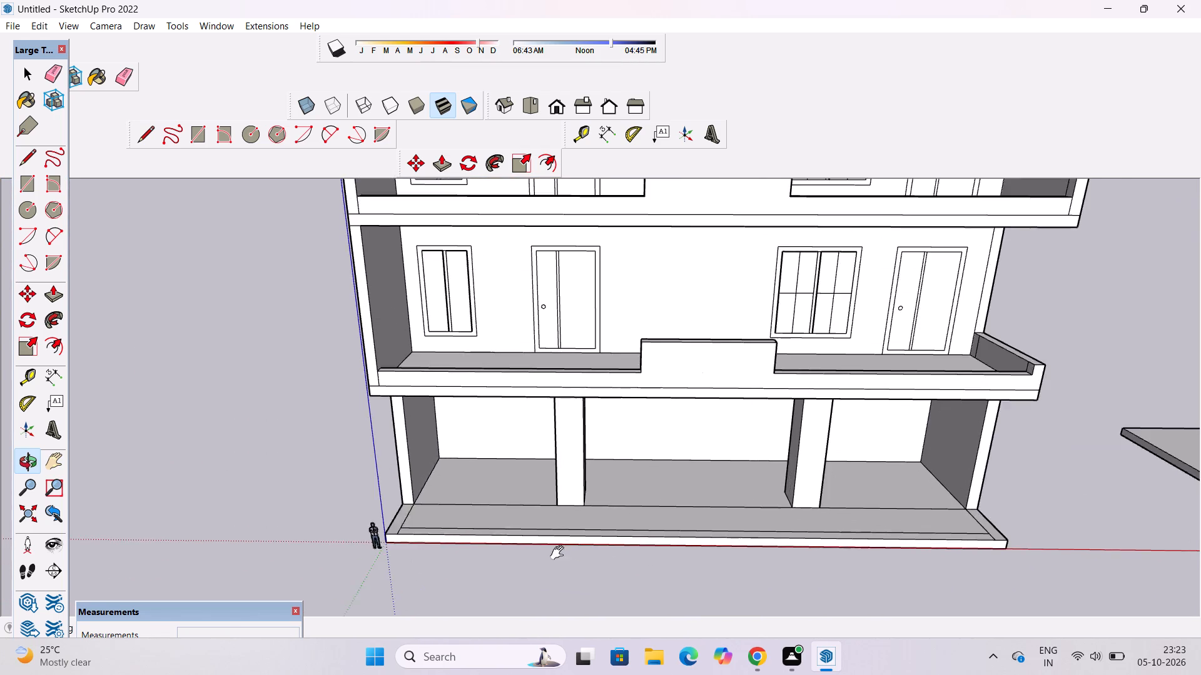
{"action": "scroll", "coordinate": [560, 553], "scroll_direction": "up", "scroll_amount": 2, "text": "shift"}
{"action": "left_click_drag", "start_coordinate": [517, 548], "coordinate": [598, 542], "text": "shift"}
{"action": "left_click_drag", "start_coordinate": [598, 542], "coordinate": [610, 624]}
{"action": "left_click_drag", "start_coordinate": [624, 587], "coordinate": [599, 560]}
{"action": "left_click_drag", "start_coordinate": [598, 557], "coordinate": [635, 598], "text": "shift"}
{"action": "left_click_drag", "start_coordinate": [505, 571], "coordinate": [565, 604]}
{"action": "scroll", "coordinate": [482, 574], "scroll_direction": "up", "scroll_amount": 2}
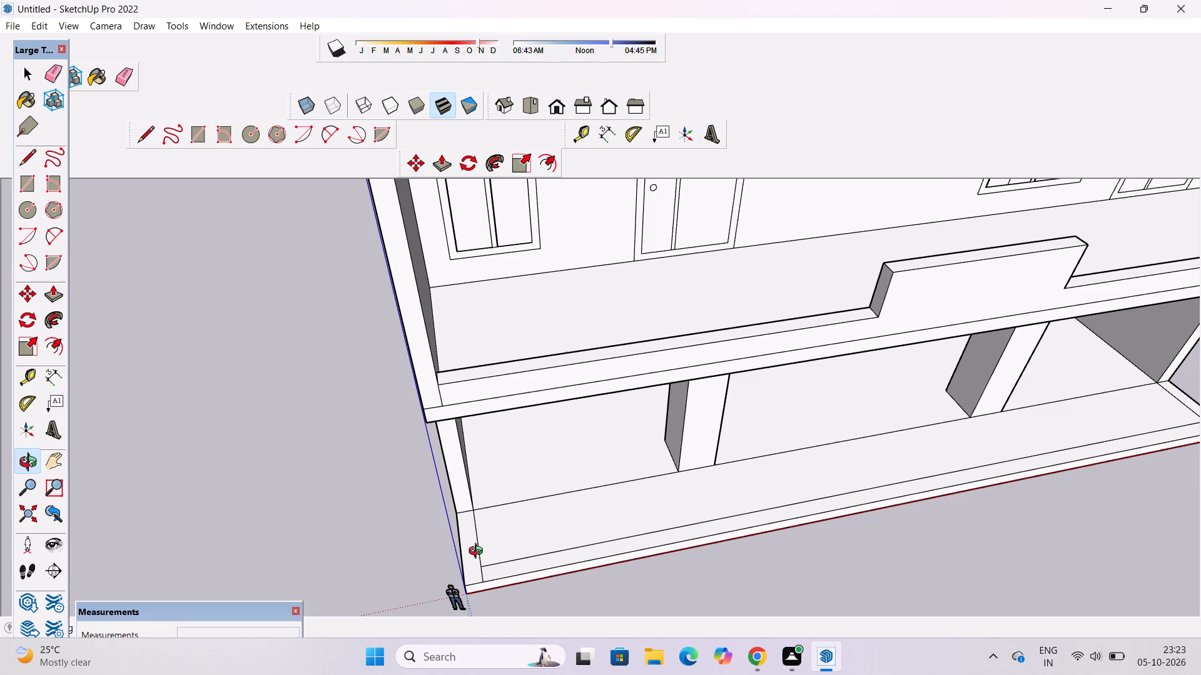
{"action": "key", "text": "p"}
{"action": "left_click", "coordinate": [474, 568]}
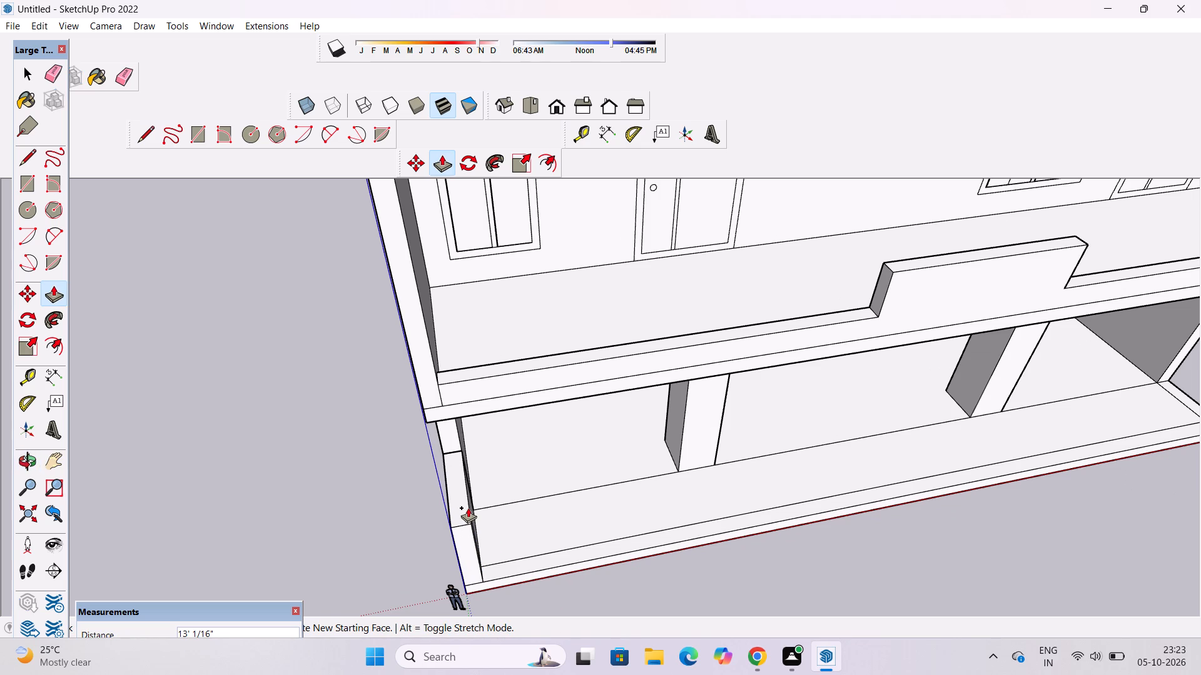
{"action": "type", "text": "14'"}
{"action": "key", "text": "Return"}
{"action": "key", "text": "o"}
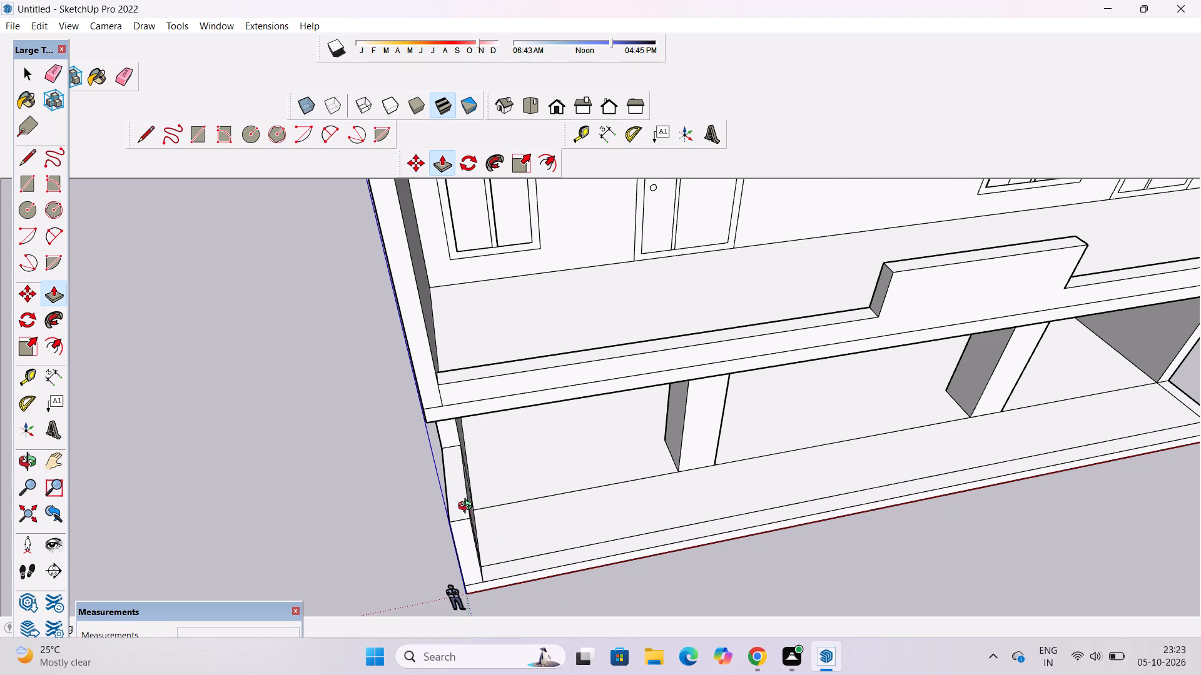
Push/Pull the top of the raised left side wall at the ground-floor front up a further 3'.
{"action": "scroll", "coordinate": [470, 509], "scroll_direction": "down", "scroll_amount": 4}
{"action": "left_click_drag", "start_coordinate": [557, 567], "coordinate": [495, 457]}
{"action": "left_click_drag", "start_coordinate": [608, 518], "coordinate": [535, 504]}
{"action": "left_click_drag", "start_coordinate": [523, 514], "coordinate": [489, 461]}
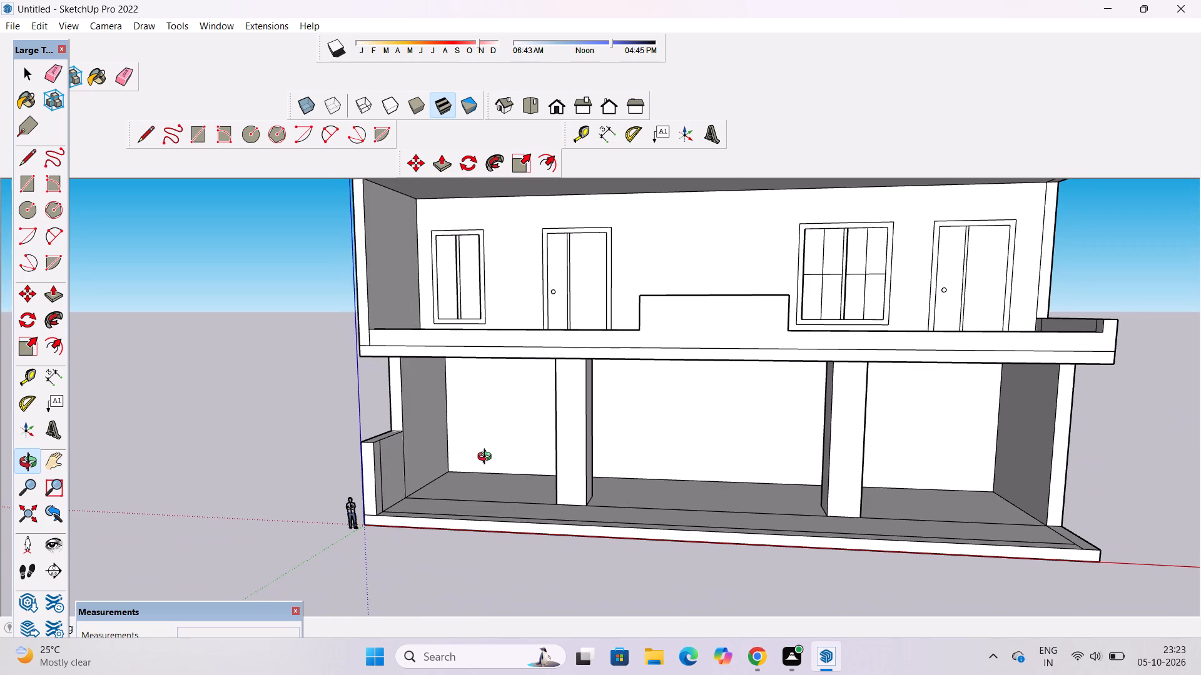
{"action": "left_click_drag", "start_coordinate": [487, 457], "coordinate": [550, 480], "text": "shift"}
{"action": "scroll", "coordinate": [467, 466], "scroll_direction": "up", "scroll_amount": 3}
{"action": "left_click_drag", "start_coordinate": [475, 491], "coordinate": [509, 558]}
{"action": "scroll", "coordinate": [469, 482], "scroll_direction": "up", "scroll_amount": 5}
{"action": "key", "text": "p"}
{"action": "left_click", "coordinate": [470, 496]}
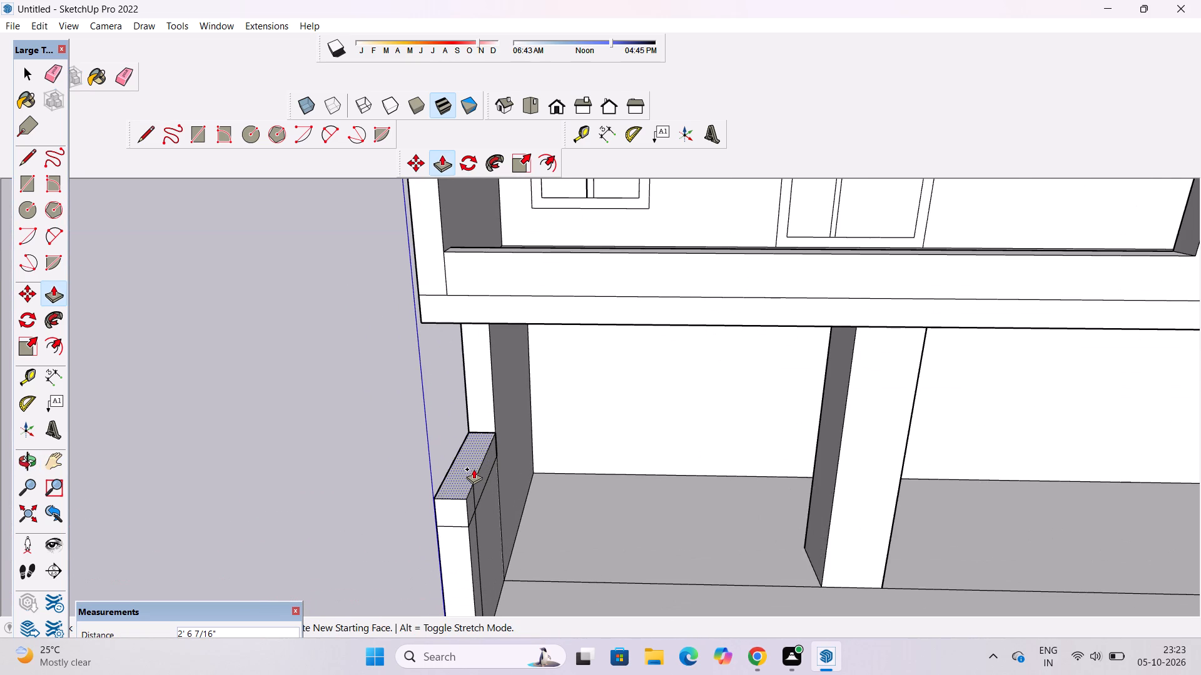
{"action": "type", "text": "3'"}
{"action": "key", "text": "Return"}
Push/Pull the right side border strip at the ground-floor front up 17', matching the top of the left side wall.
{"action": "key", "text": "o"}
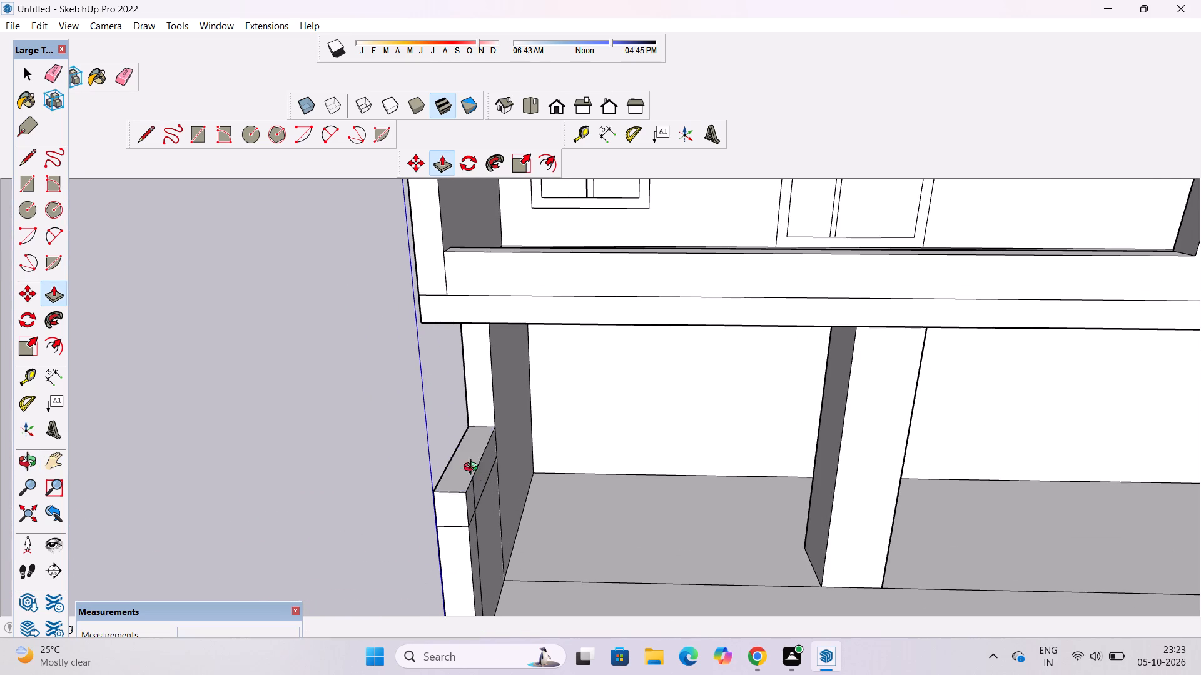
{"action": "scroll", "coordinate": [492, 472], "scroll_direction": "down", "scroll_amount": 4}
{"action": "left_click_drag", "start_coordinate": [556, 519], "coordinate": [425, 448], "text": "shift"}
{"action": "scroll", "coordinate": [427, 449], "scroll_direction": "down", "scroll_amount": 5}
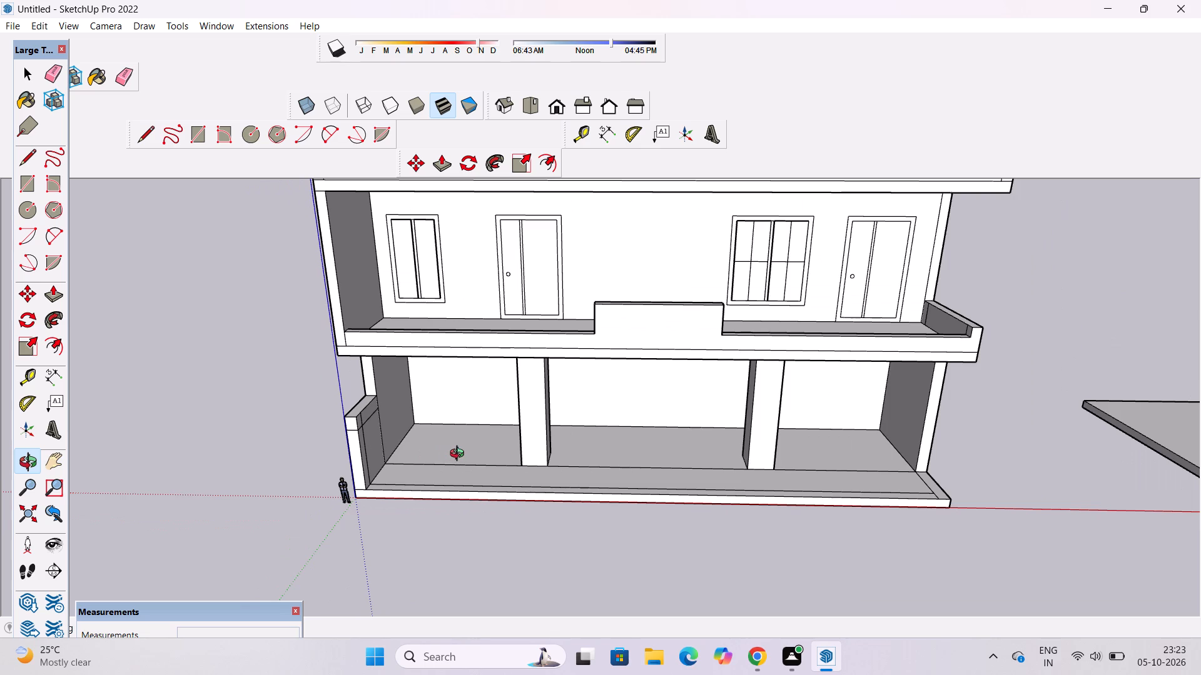
{"action": "scroll", "coordinate": [460, 456], "scroll_direction": "down", "scroll_amount": 3}
{"action": "left_click_drag", "start_coordinate": [538, 454], "coordinate": [450, 450], "text": "shift"}
{"action": "left_click_drag", "start_coordinate": [753, 487], "coordinate": [692, 471], "text": "shift"}
{"action": "left_click_drag", "start_coordinate": [692, 471], "coordinate": [688, 529]}
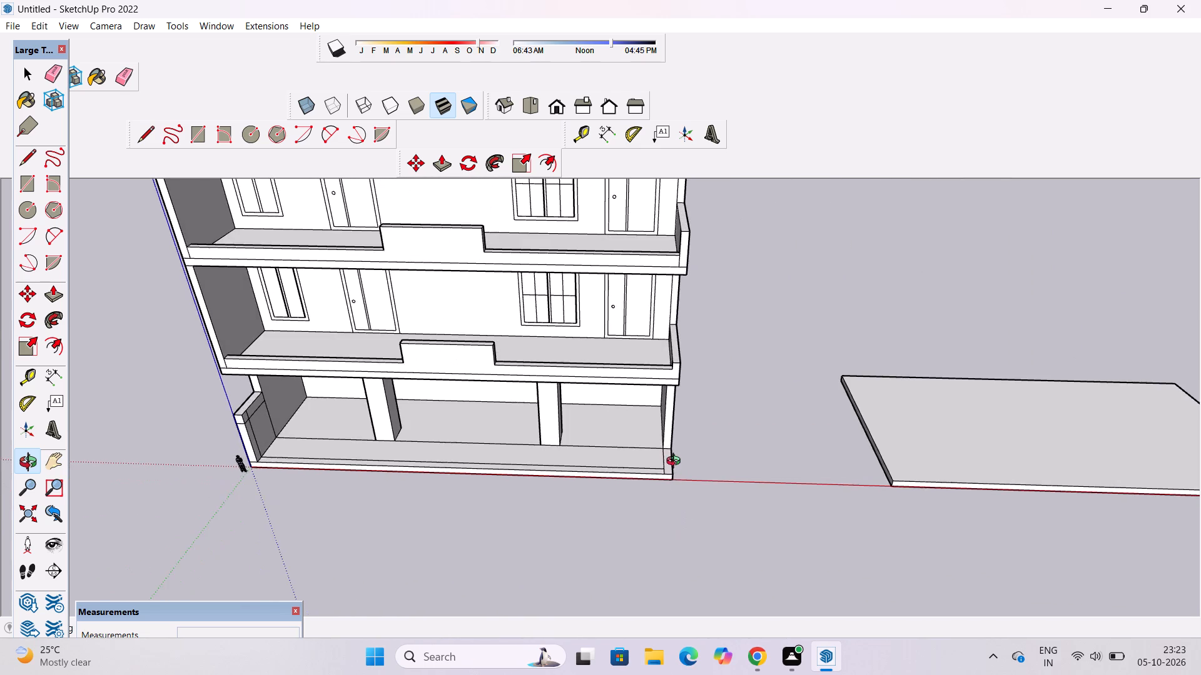
{"action": "scroll", "coordinate": [676, 462], "scroll_direction": "up", "scroll_amount": 5}
{"action": "left_click_drag", "start_coordinate": [676, 462], "coordinate": [713, 524], "text": "shift"}
{"action": "left_click_drag", "start_coordinate": [671, 522], "coordinate": [681, 489]}
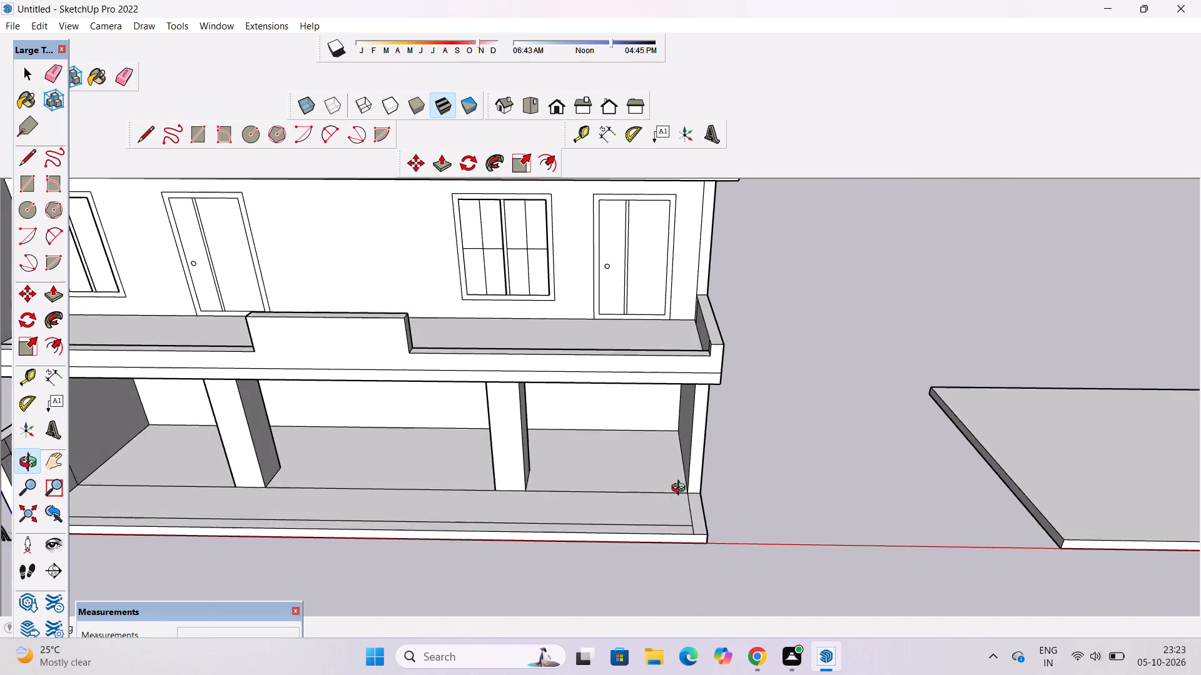
{"action": "left_click_drag", "start_coordinate": [681, 489], "coordinate": [689, 401]}
{"action": "scroll", "coordinate": [688, 469], "scroll_direction": "up", "scroll_amount": 2}
{"action": "left_click_drag", "start_coordinate": [693, 479], "coordinate": [679, 516]}
{"action": "key", "text": "space"}
{"action": "type", "text": "p"}
{"action": "left_click", "coordinate": [699, 538]}
{"action": "scroll", "coordinate": [702, 524], "scroll_direction": "down", "scroll_amount": 9}
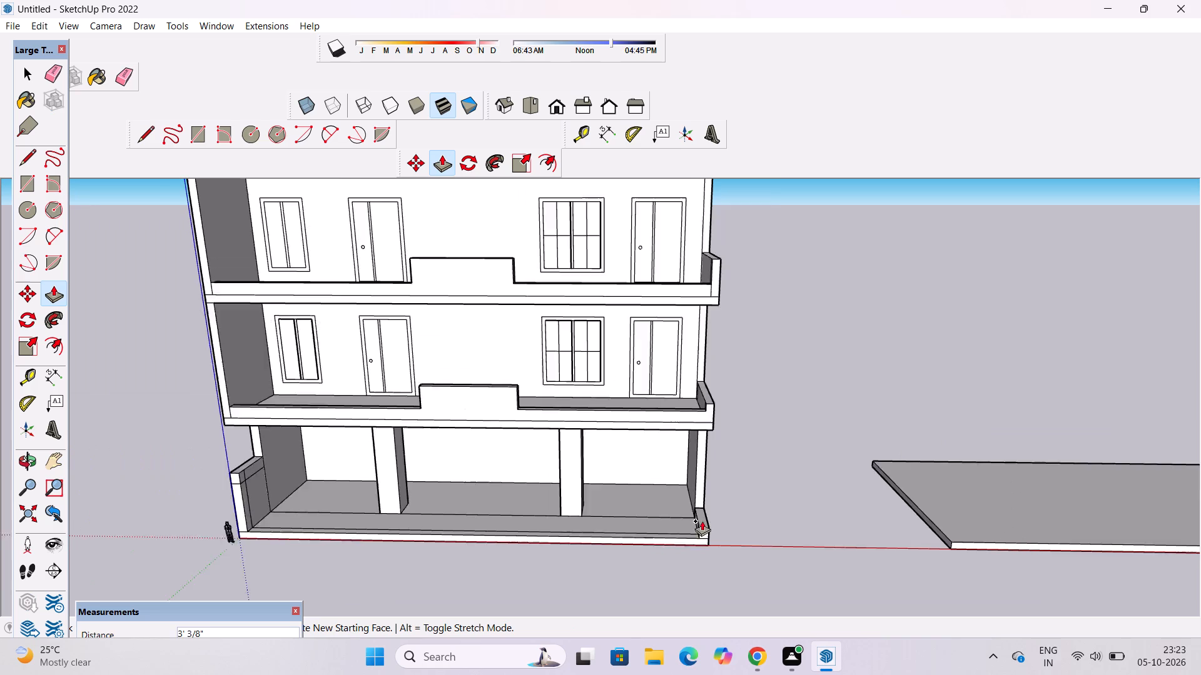
{"action": "left_click", "coordinate": [317, 478]}
Place a guide on the ground-floor slab parallel to the left side wall, 21' from the wall's inner base edge.
{"action": "key", "text": "o"}
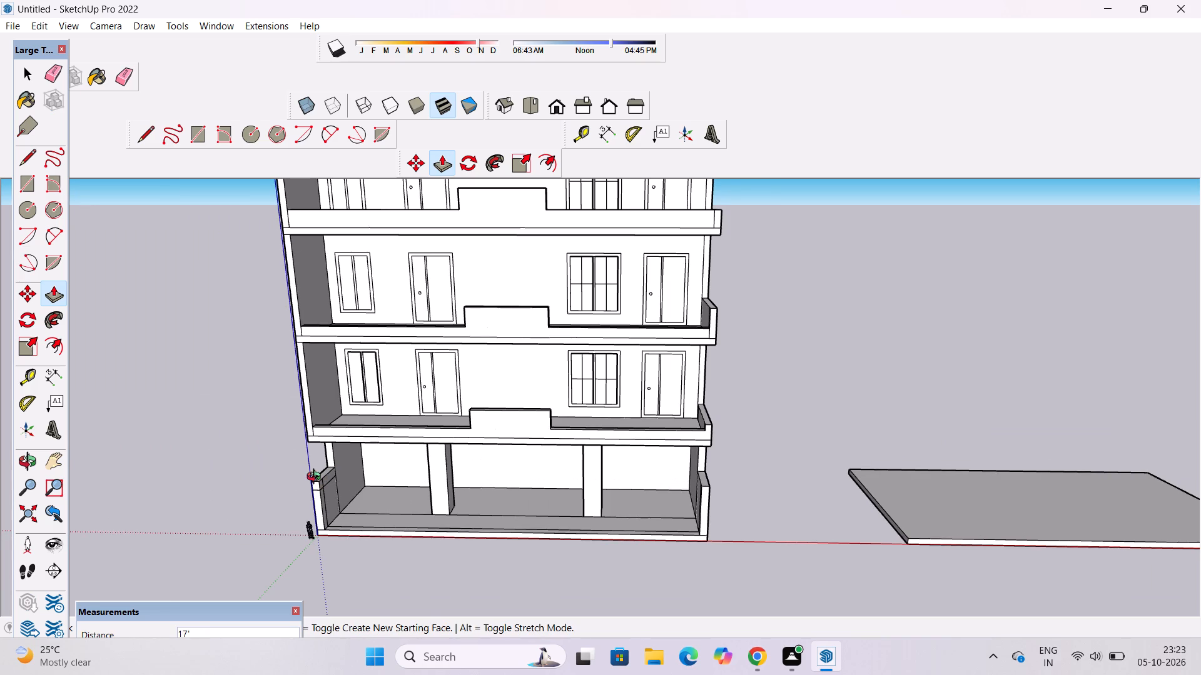
{"action": "scroll", "coordinate": [378, 492], "scroll_direction": "up", "scroll_amount": 1}
{"action": "left_click_drag", "start_coordinate": [379, 492], "coordinate": [408, 438], "text": "shift"}
{"action": "left_click_drag", "start_coordinate": [408, 444], "coordinate": [417, 501]}
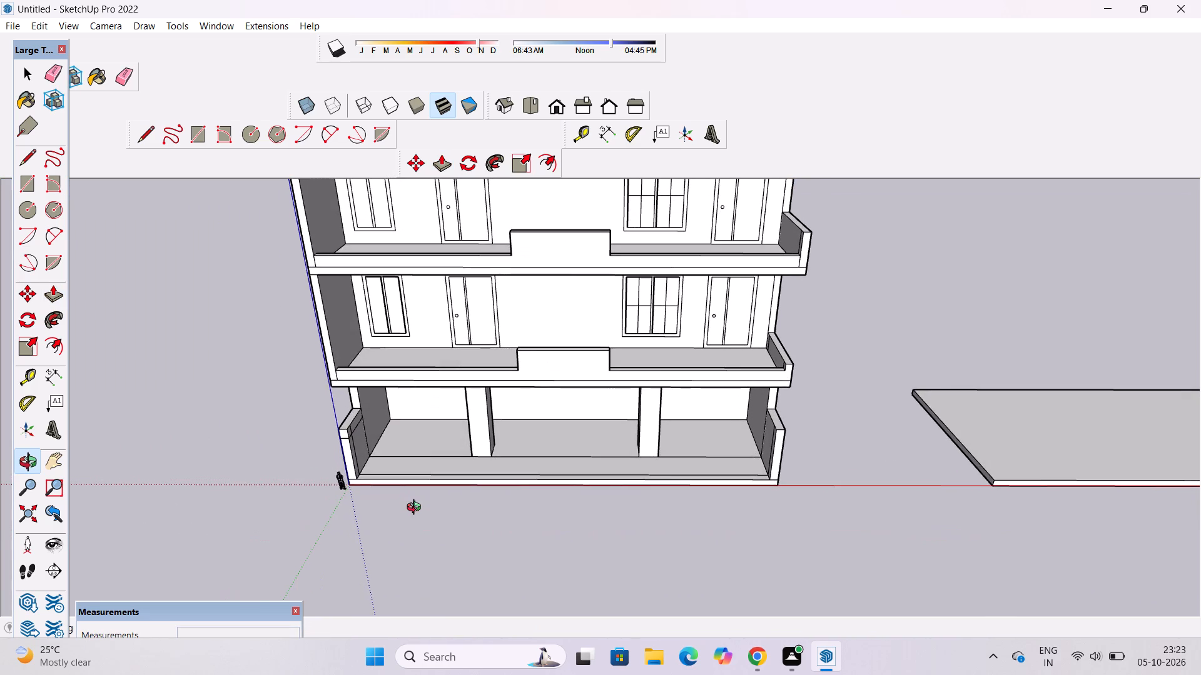
{"action": "scroll", "coordinate": [417, 509], "scroll_direction": "up", "scroll_amount": 1}
{"action": "left_click_drag", "start_coordinate": [418, 507], "coordinate": [452, 450], "text": "shift"}
{"action": "left_click_drag", "start_coordinate": [452, 452], "coordinate": [452, 498]}
{"action": "scroll", "coordinate": [465, 434], "scroll_direction": "up", "scroll_amount": 5}
{"action": "left_click_drag", "start_coordinate": [465, 434], "coordinate": [462, 444]}
{"action": "left_click_drag", "start_coordinate": [461, 444], "coordinate": [465, 466]}
{"action": "scroll", "coordinate": [467, 462], "scroll_direction": "up", "scroll_amount": 5}
{"action": "left_click_drag", "start_coordinate": [468, 455], "coordinate": [437, 455], "text": "shift"}
{"action": "left_click_drag", "start_coordinate": [433, 452], "coordinate": [433, 461]}
{"action": "key", "text": "t"}
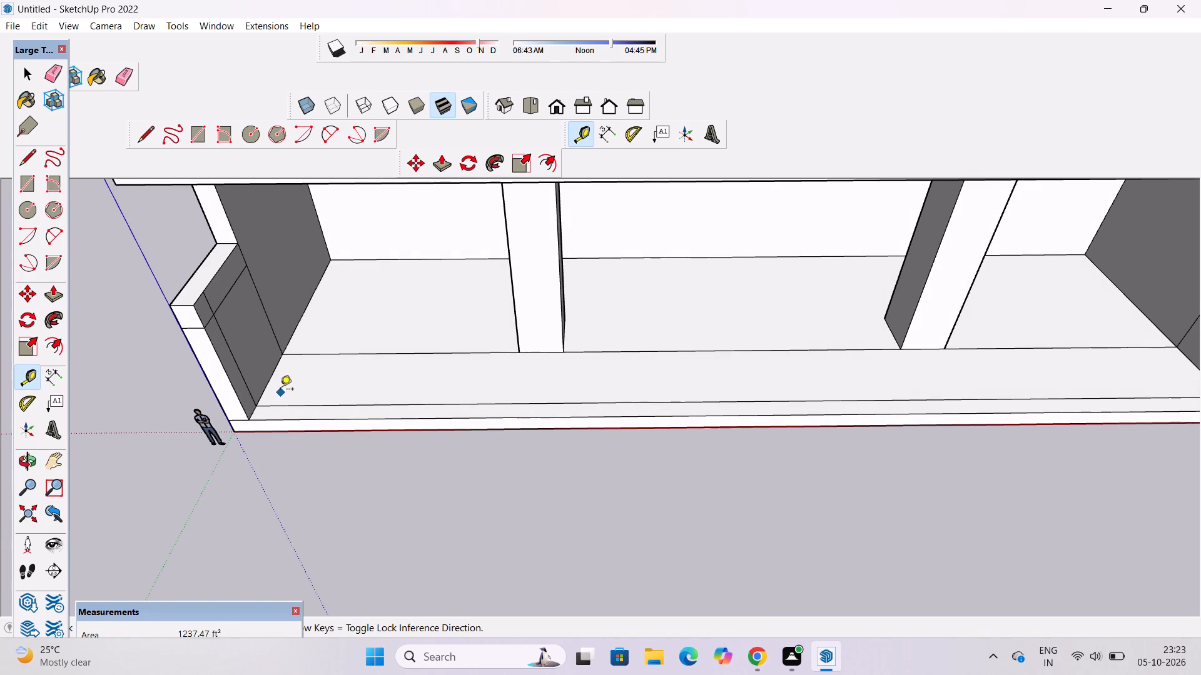
{"action": "left_click", "coordinate": [271, 379]}
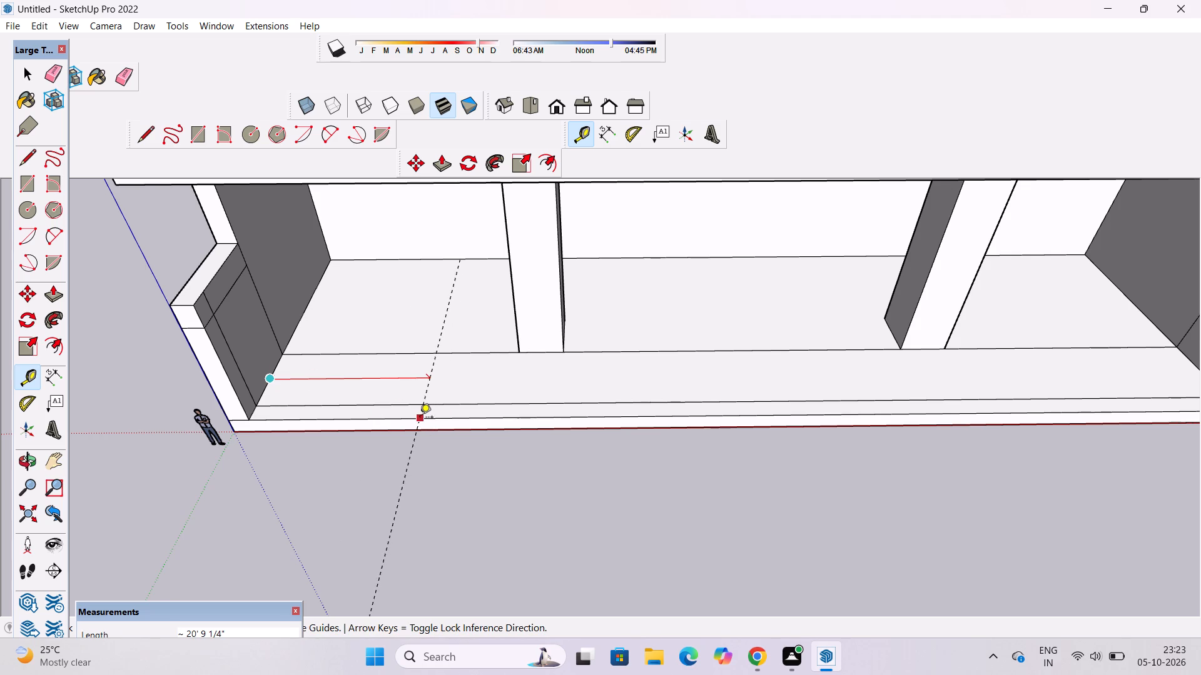
{"action": "type", "text": "21"}
{"action": "key", "text": "apostrophe"}
{"action": "key", "text": "Return"}
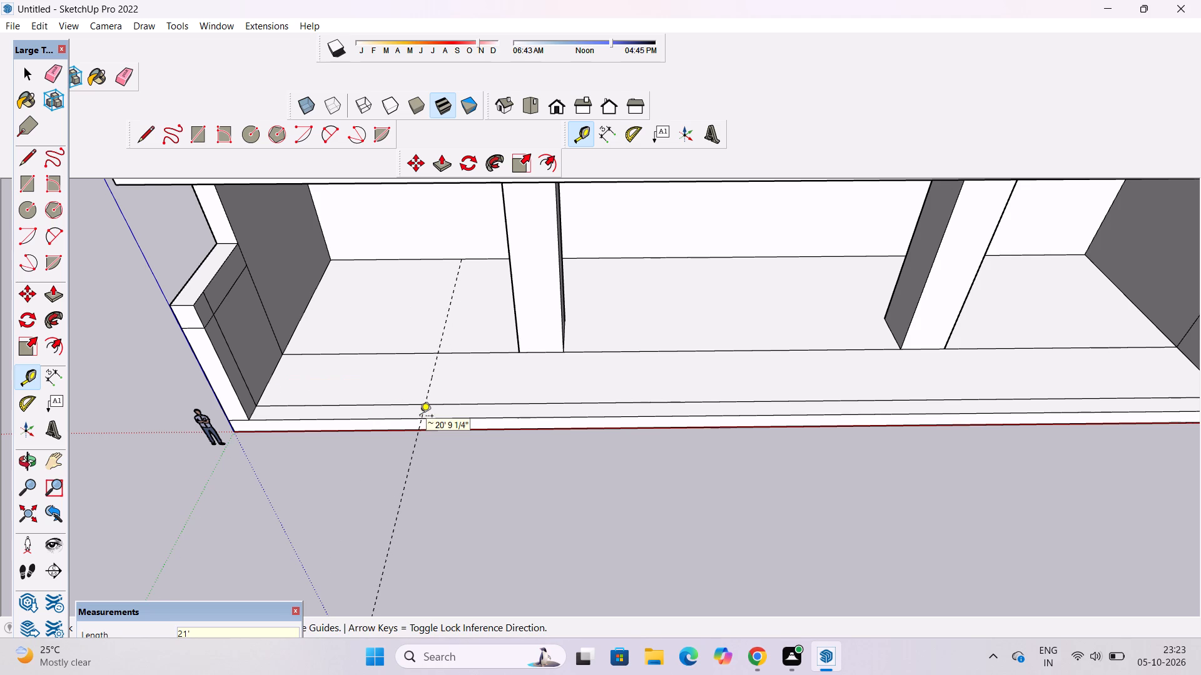
Place a second guide 17' from the first, through the left pillar's front corner, and a third guide 5' beyond it.
{"action": "scroll", "coordinate": [419, 413], "scroll_direction": "down", "scroll_amount": 2}
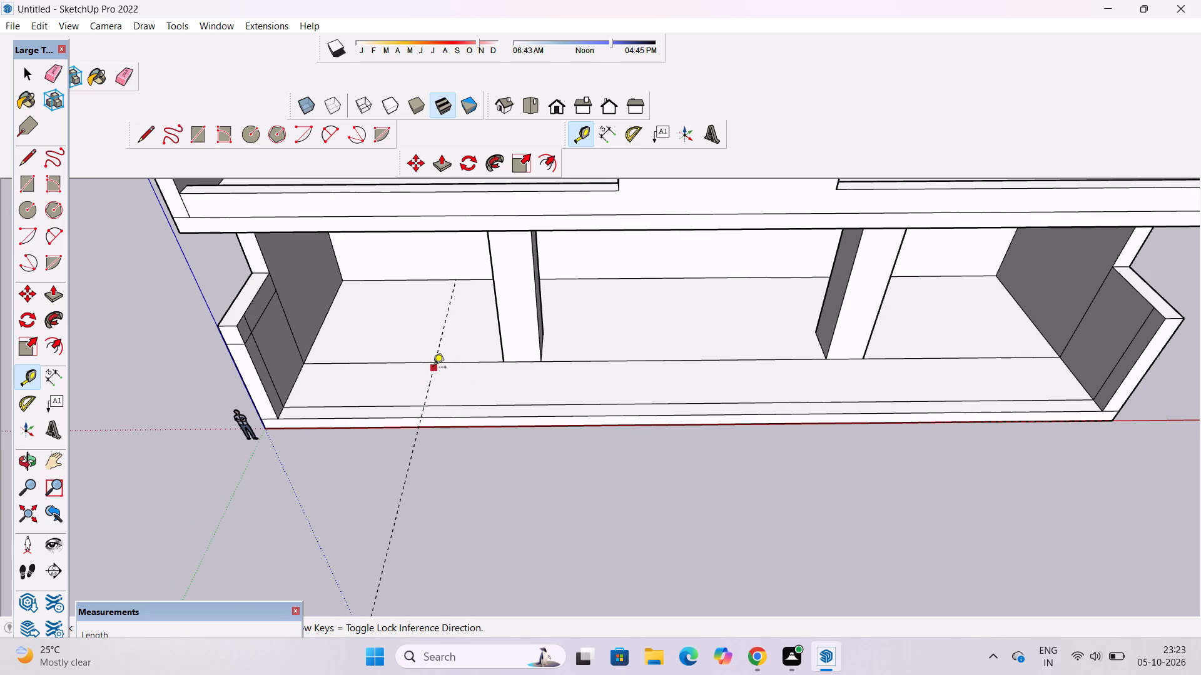
{"action": "scroll", "coordinate": [428, 383], "scroll_direction": "up", "scroll_amount": 2}
{"action": "left_click", "coordinate": [428, 383]}
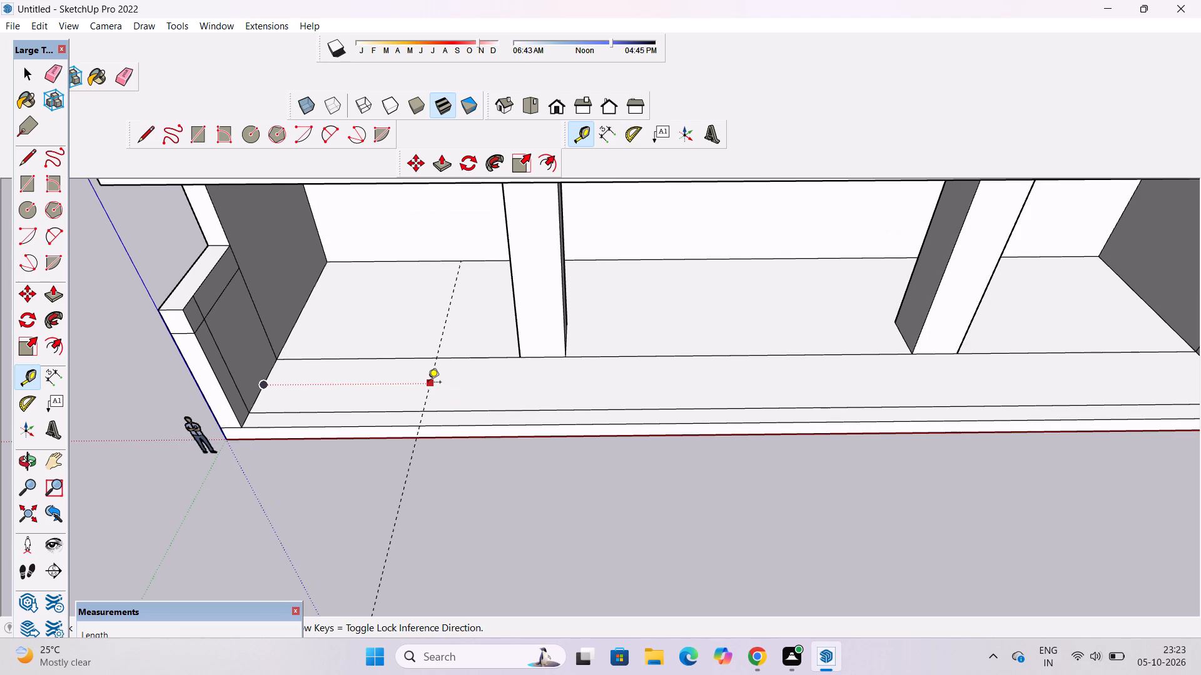
{"action": "key", "text": "space"}
{"action": "type", "text": "t"}
{"action": "scroll", "coordinate": [445, 402], "scroll_direction": "down", "scroll_amount": 5}
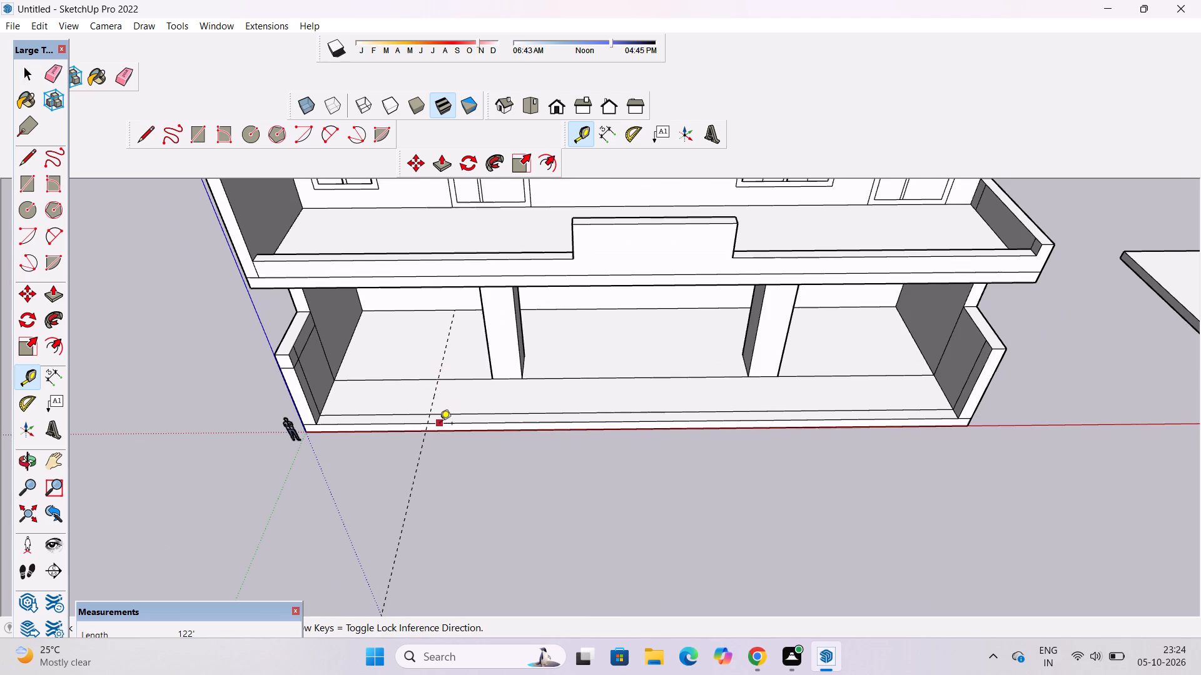
{"action": "left_click", "coordinate": [443, 355]}
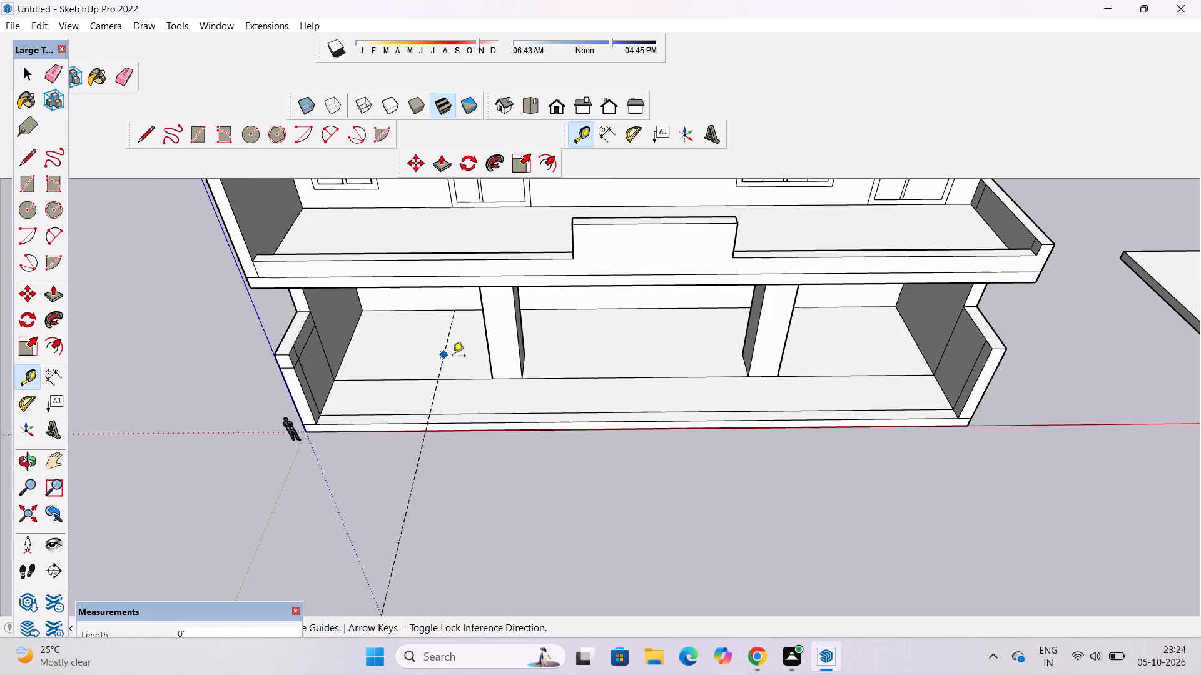
{"action": "scroll", "coordinate": [527, 378], "scroll_direction": "up", "scroll_amount": 2}
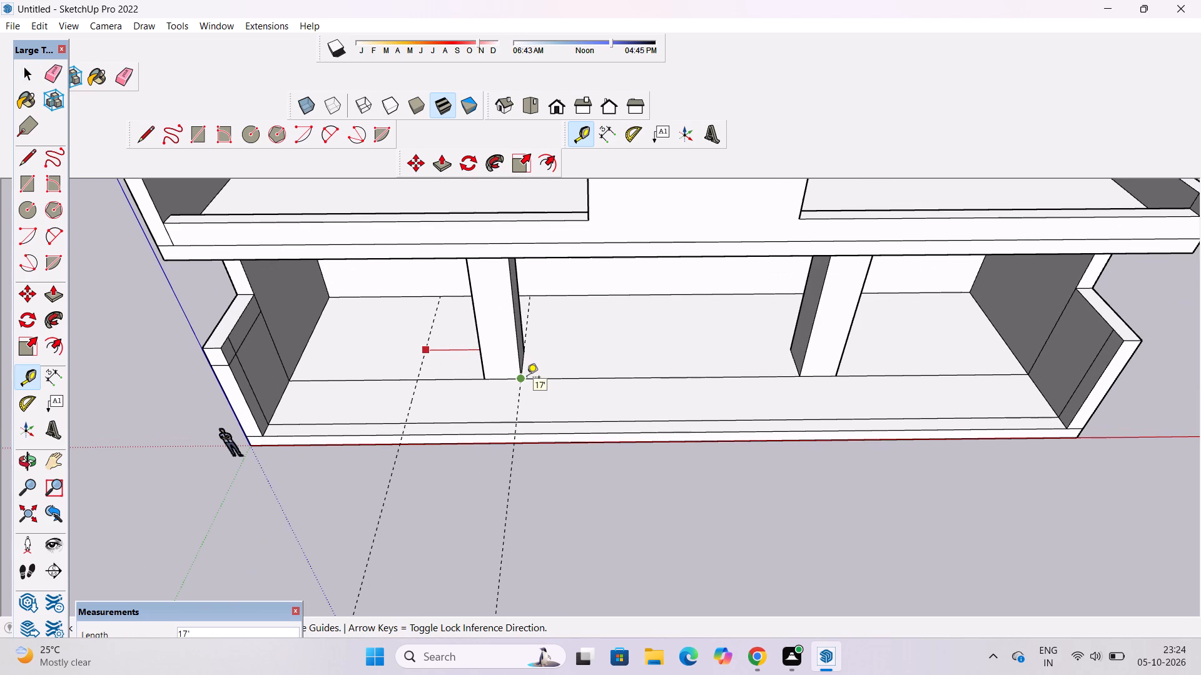
{"action": "left_click", "coordinate": [527, 378]}
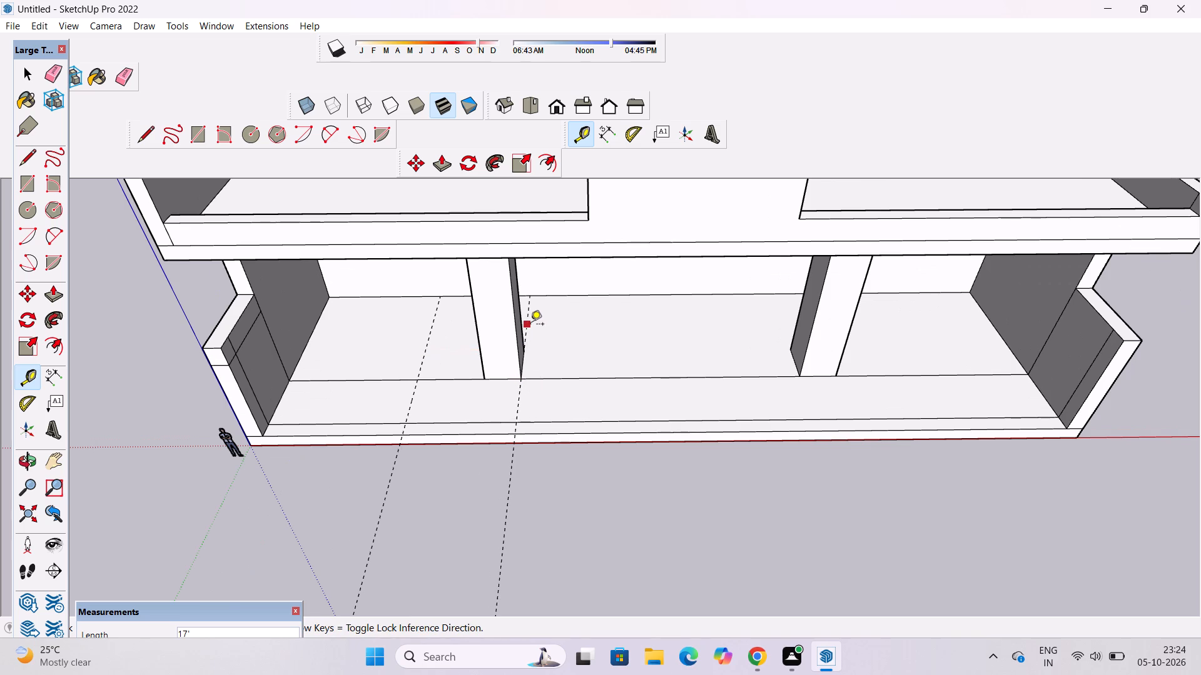
{"action": "left_click", "coordinate": [530, 325]}
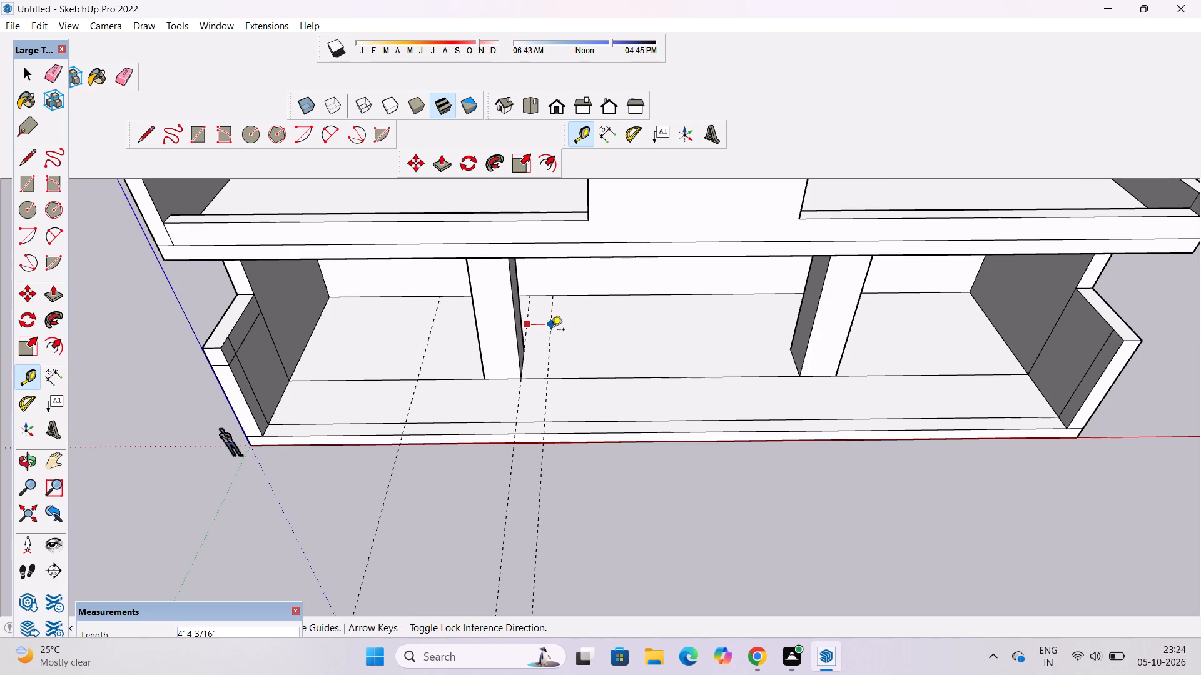
{"action": "type", "text": "5'"}
{"action": "key", "text": "Return"}
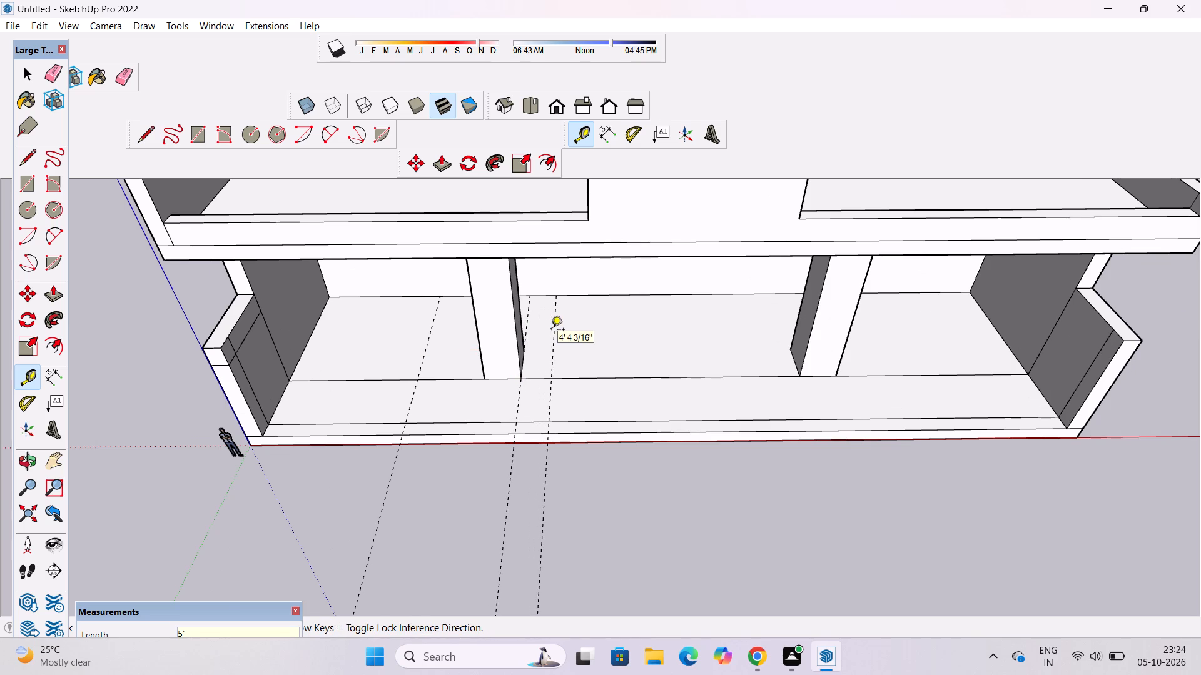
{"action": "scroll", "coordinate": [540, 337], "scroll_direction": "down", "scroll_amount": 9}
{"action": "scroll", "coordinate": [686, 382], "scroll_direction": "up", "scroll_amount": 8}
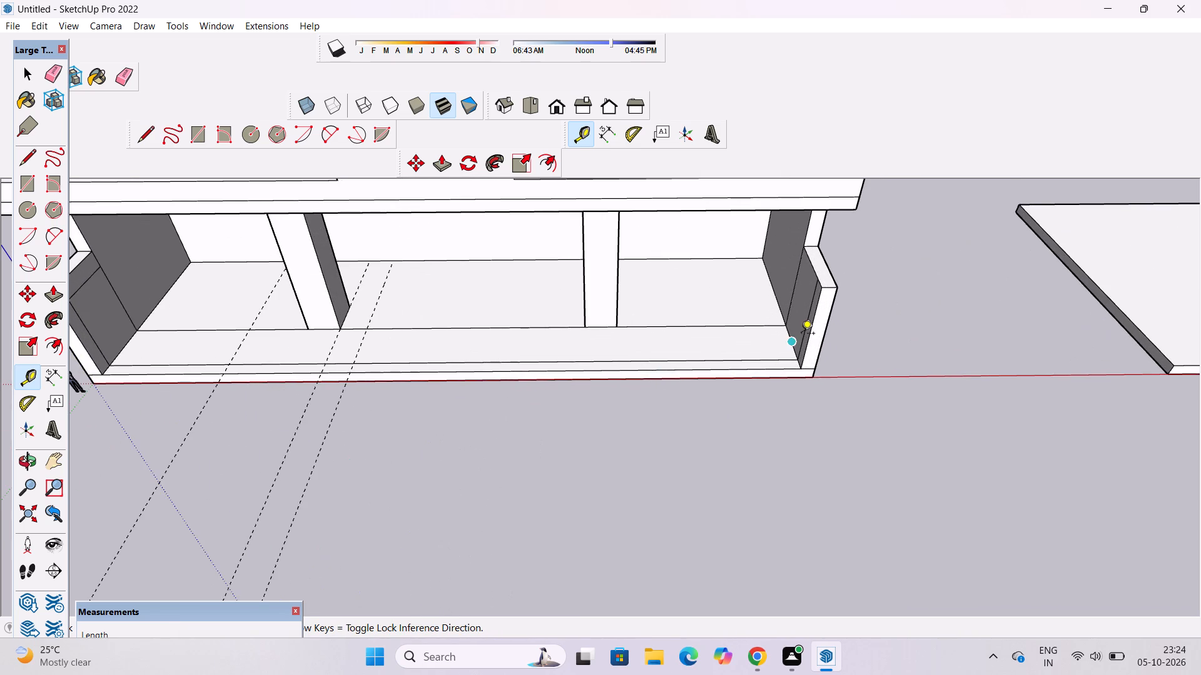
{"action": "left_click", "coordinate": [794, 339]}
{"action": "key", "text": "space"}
Draw a 2' 6" line across the slab's front border strip along the first guide.
{"action": "type", "text": "o"}
{"action": "left_click_drag", "start_coordinate": [578, 357], "coordinate": [680, 397], "text": "shift"}
{"action": "left_click_drag", "start_coordinate": [671, 402], "coordinate": [661, 426]}
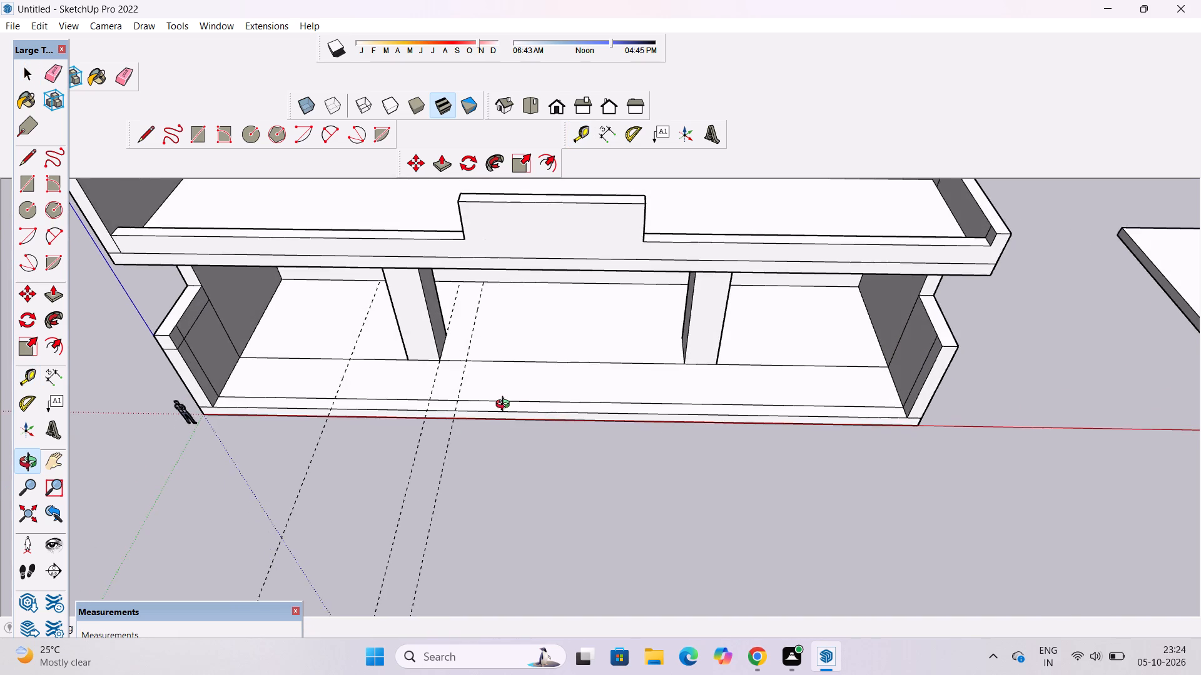
{"action": "scroll", "coordinate": [505, 406], "scroll_direction": "up", "scroll_amount": 2}
{"action": "left_click_drag", "start_coordinate": [480, 406], "coordinate": [565, 414], "text": "shift"}
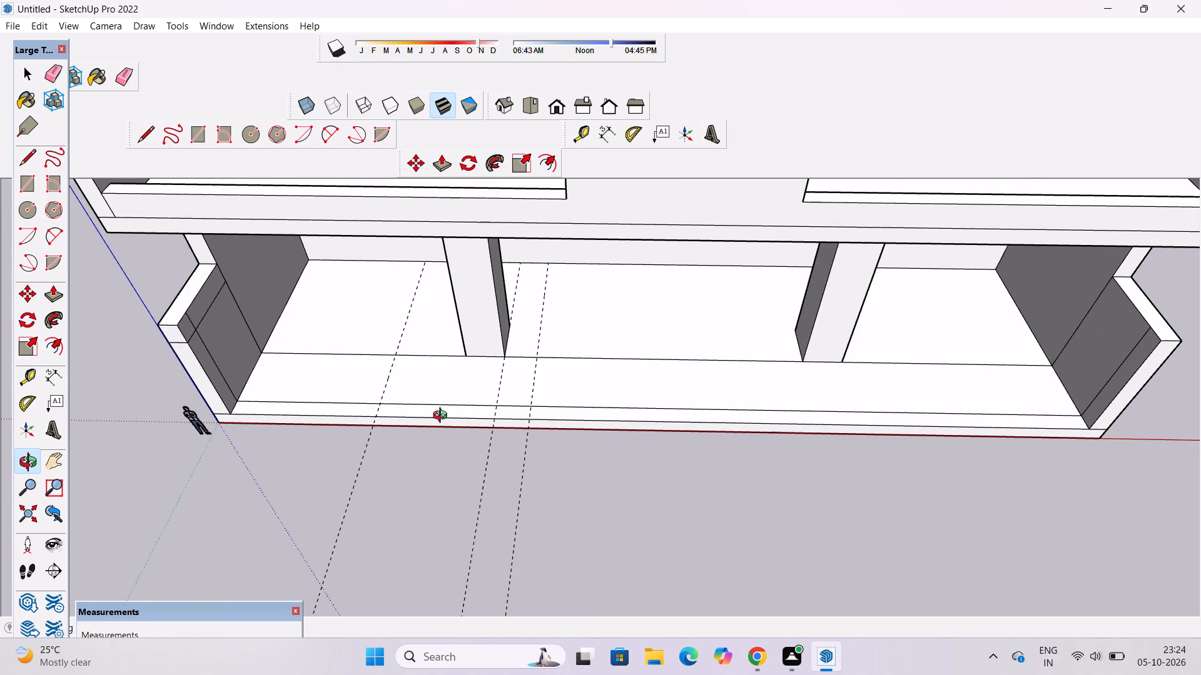
{"action": "left_click_drag", "start_coordinate": [455, 416], "coordinate": [438, 414], "text": "shift"}
{"action": "key", "text": "l"}
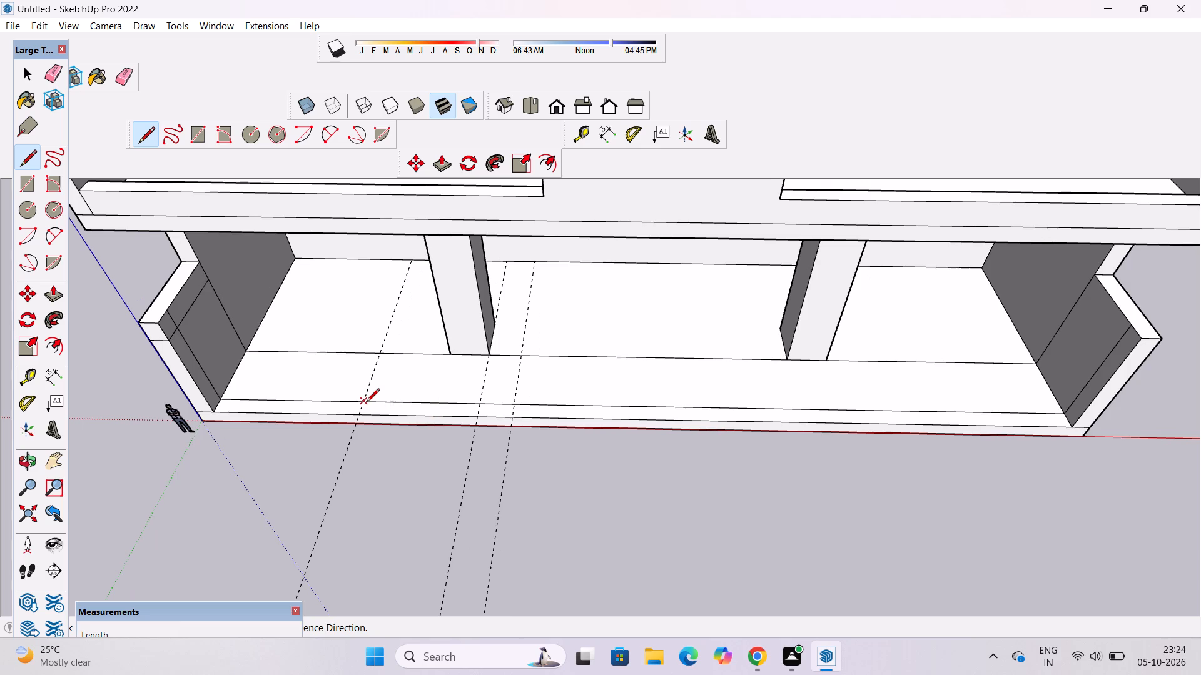
{"action": "scroll", "coordinate": [367, 402], "scroll_direction": "up", "scroll_amount": 3}
{"action": "left_click", "coordinate": [360, 401]}
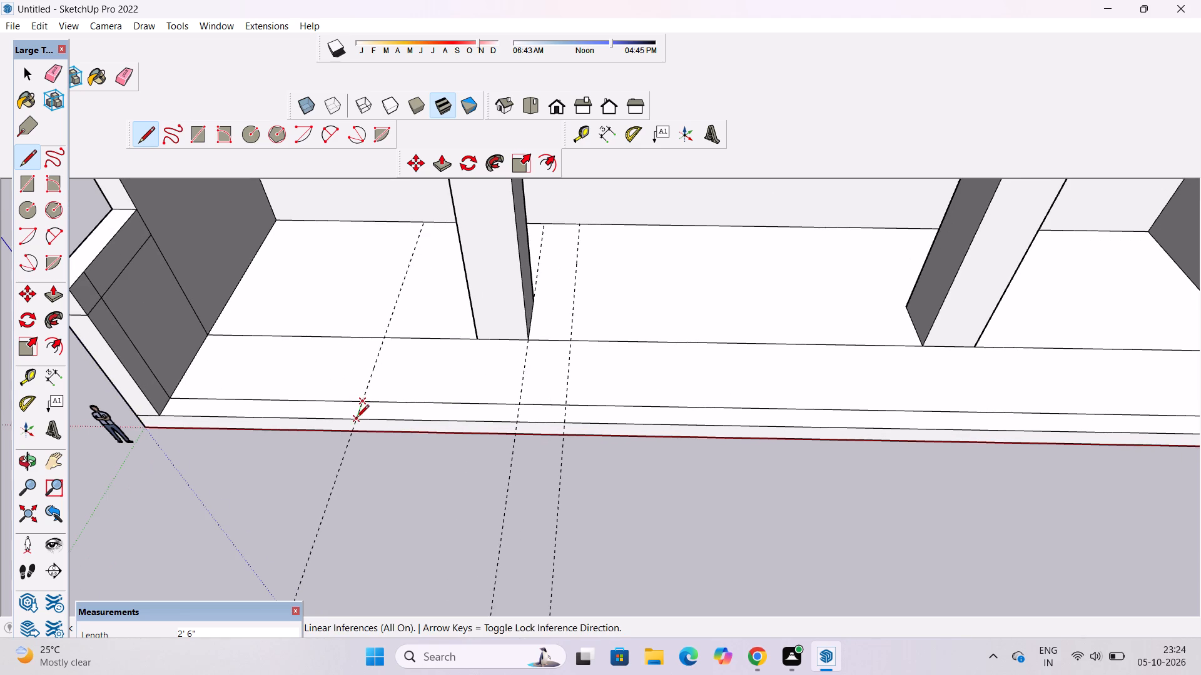
{"action": "left_click", "coordinate": [356, 419]}
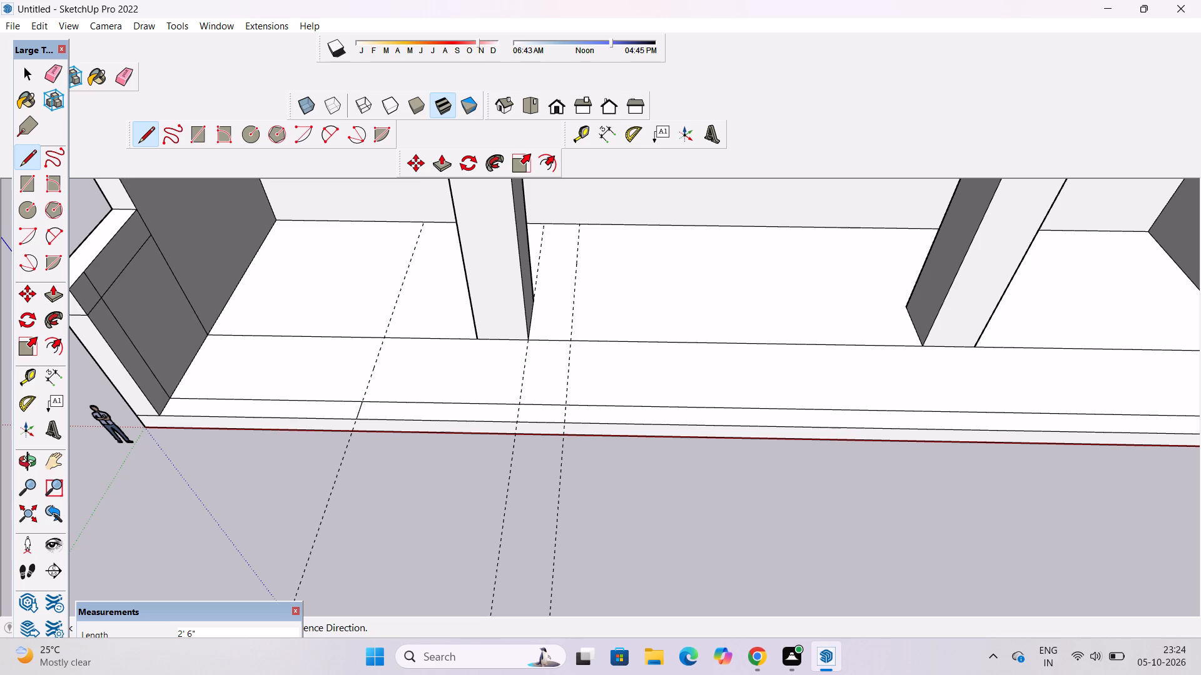
Draw lines across the slab's front border strip along the second and third guides.
{"action": "scroll", "coordinate": [575, 354], "scroll_direction": "down", "scroll_amount": 3}
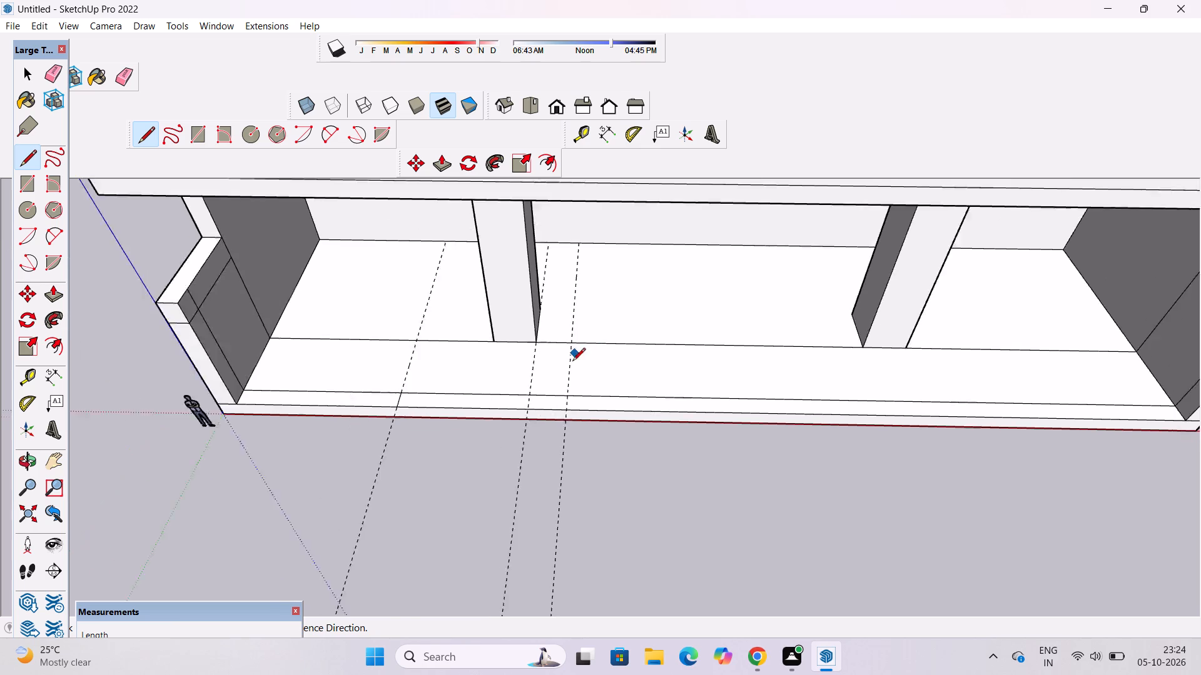
{"action": "scroll", "coordinate": [572, 362], "scroll_direction": "down", "scroll_amount": 2}
{"action": "scroll", "coordinate": [555, 398], "scroll_direction": "up", "scroll_amount": 14}
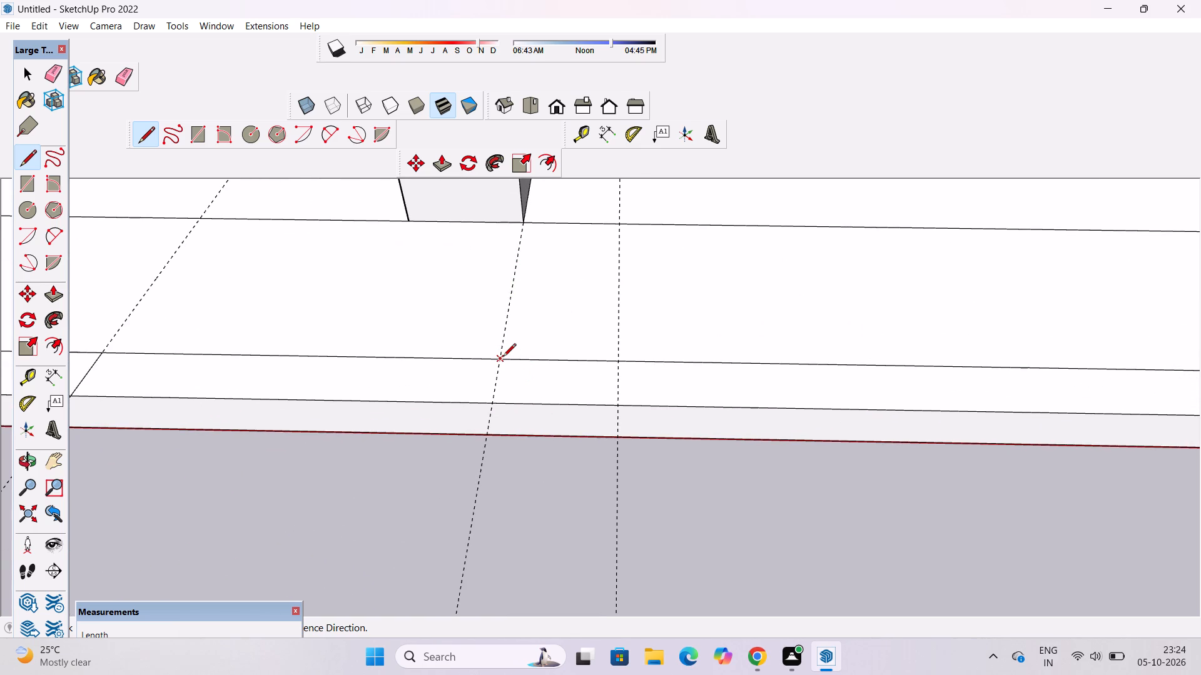
{"action": "left_click", "coordinate": [503, 358]}
{"action": "left_click", "coordinate": [490, 400]}
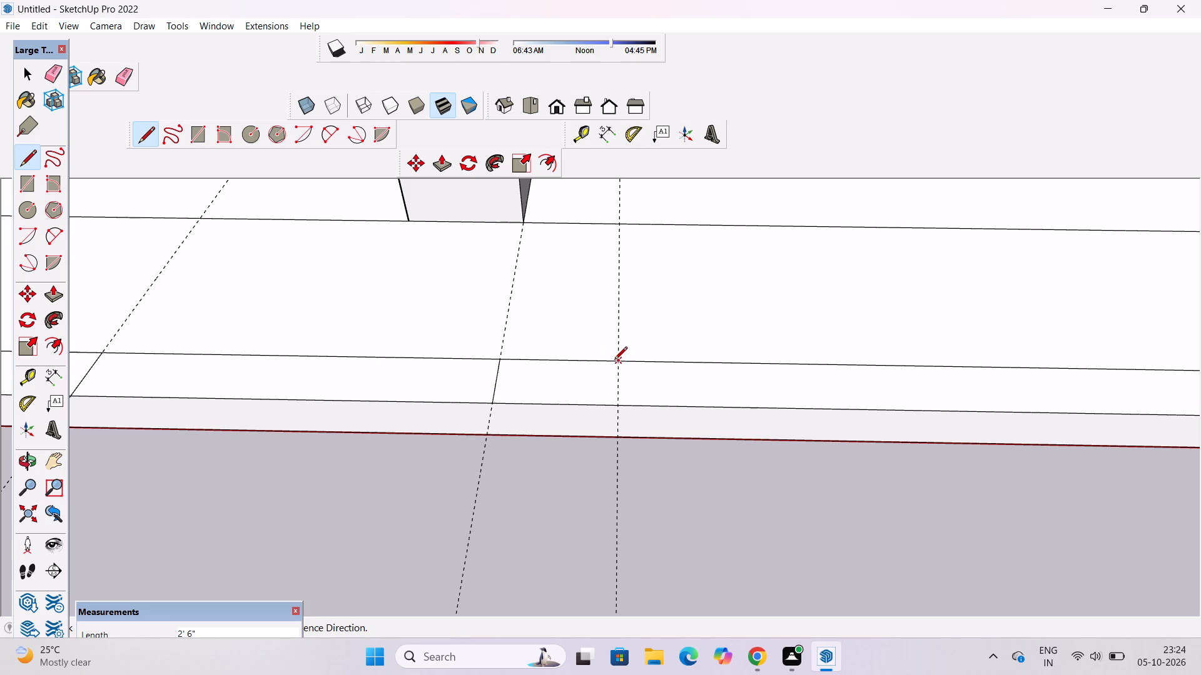
{"action": "left_click", "coordinate": [617, 361]}
{"action": "left_click", "coordinate": [619, 407]}
Erase the three guides crossing the ground-floor slab.
{"action": "key", "text": "e"}
{"action": "scroll", "coordinate": [582, 374], "scroll_direction": "down", "scroll_amount": 5}
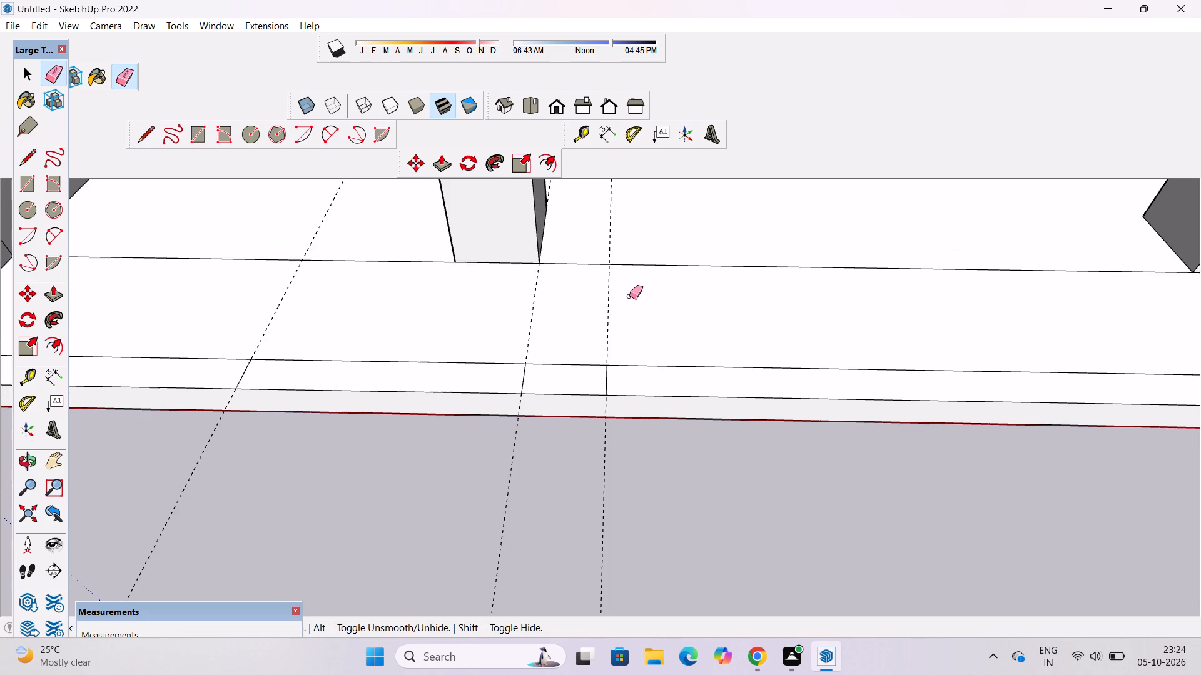
{"action": "left_click_drag", "start_coordinate": [632, 292], "coordinate": [534, 324]}
{"action": "left_click_drag", "start_coordinate": [394, 292], "coordinate": [265, 302]}
{"action": "scroll", "coordinate": [351, 305], "scroll_direction": "down", "scroll_amount": 2}
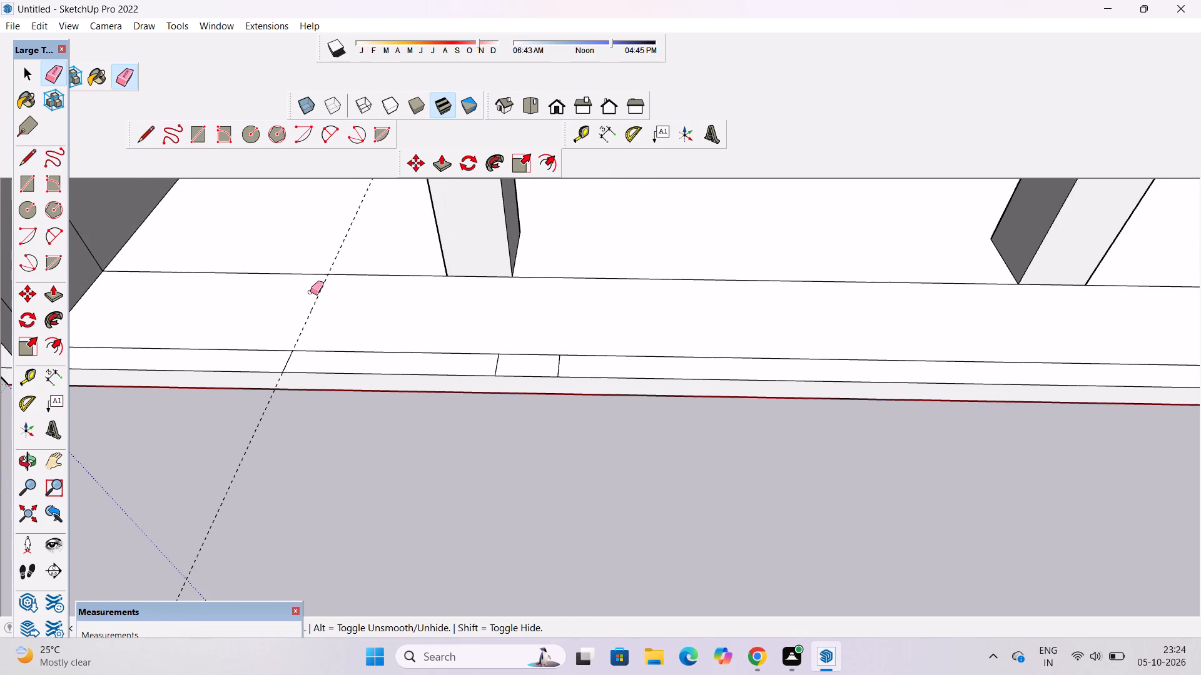
{"action": "left_click_drag", "start_coordinate": [312, 292], "coordinate": [325, 309]}
Push/Pull the front border strip segment between the left side wall and the first dividing line up 8'.
{"action": "key", "text": "o"}
{"action": "scroll", "coordinate": [326, 310], "scroll_direction": "down", "scroll_amount": 7}
{"action": "left_click_drag", "start_coordinate": [340, 356], "coordinate": [352, 368]}
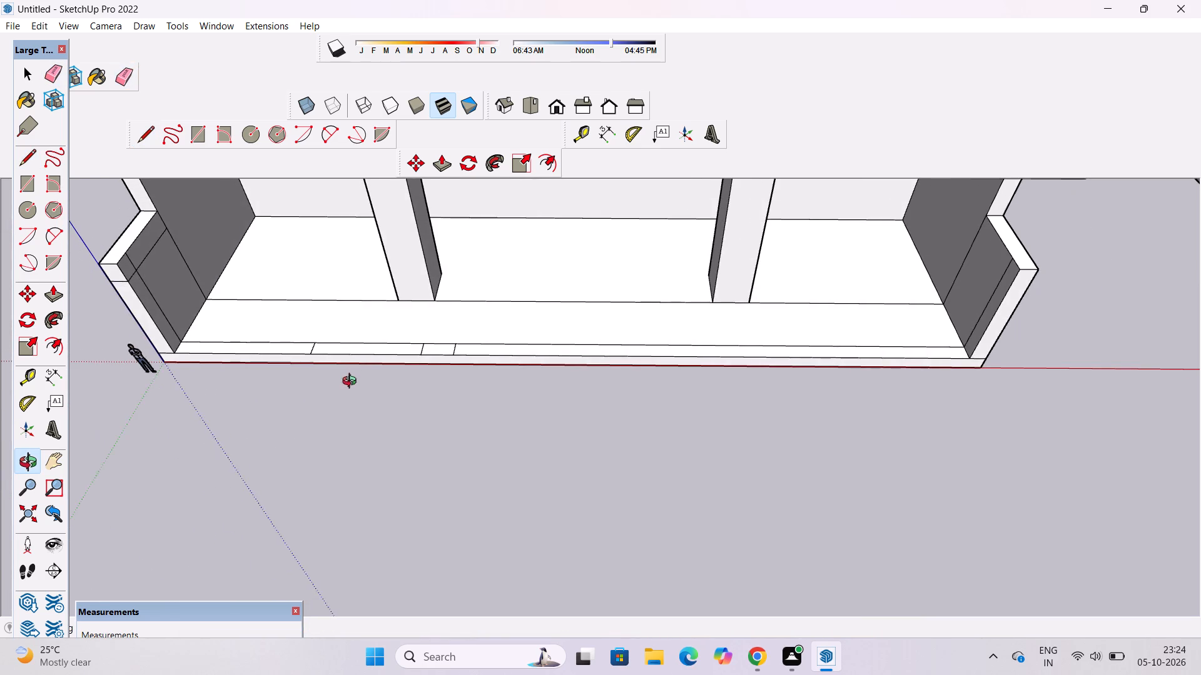
{"action": "left_click", "coordinate": [352, 382]}
{"action": "left_click_drag", "start_coordinate": [352, 386], "coordinate": [427, 382], "text": "shift"}
{"action": "left_click_drag", "start_coordinate": [427, 382], "coordinate": [430, 401]}
{"action": "scroll", "coordinate": [355, 353], "scroll_direction": "up", "scroll_amount": 2}
{"action": "left_click_drag", "start_coordinate": [368, 352], "coordinate": [508, 361], "text": "shift"}
{"action": "left_click_drag", "start_coordinate": [508, 361], "coordinate": [493, 352]}
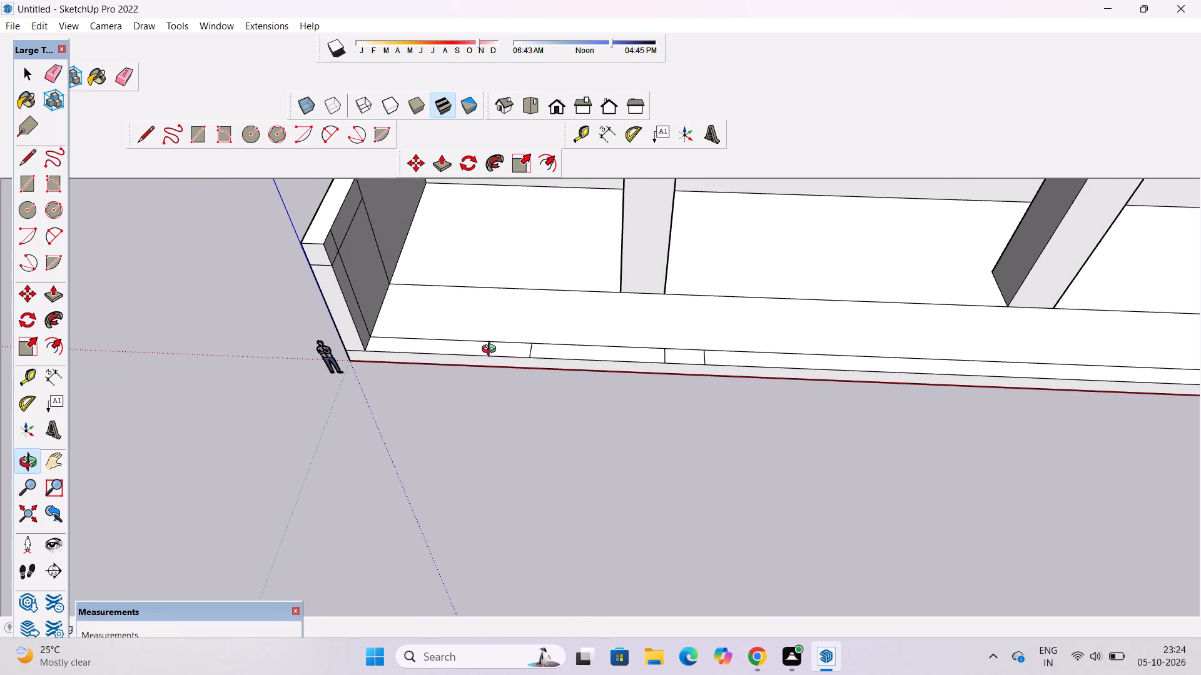
{"action": "key", "text": "p"}
{"action": "left_click", "coordinate": [448, 344]}
{"action": "scroll", "coordinate": [446, 333], "scroll_direction": "down", "scroll_amount": 3}
{"action": "type", "text": "8'"}
{"action": "key", "text": "Return"}
{"action": "key", "text": "o"}
{"action": "left_click_drag", "start_coordinate": [512, 387], "coordinate": [529, 329]}
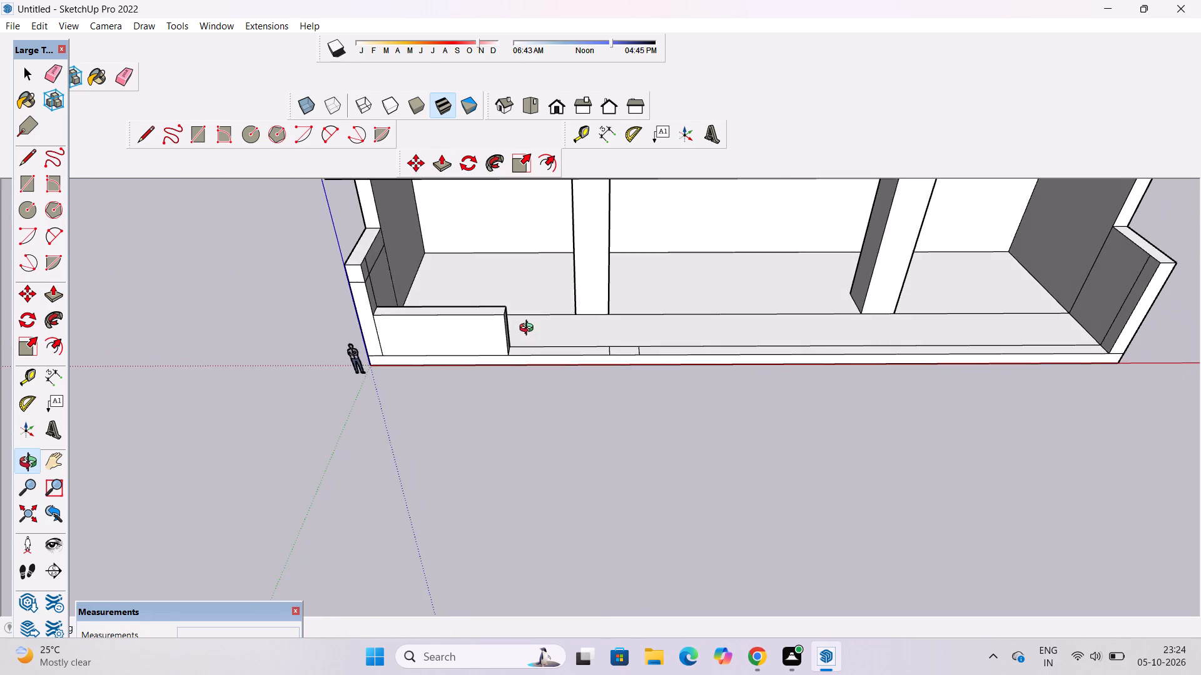
Push/Pull the front border strip segment between the first and second dividing lines up 17', level with the left side wall's top.
{"action": "scroll", "coordinate": [529, 329], "scroll_direction": "down", "scroll_amount": 3}
{"action": "left_click_drag", "start_coordinate": [526, 336], "coordinate": [465, 352], "text": "shift"}
{"action": "left_click_drag", "start_coordinate": [472, 361], "coordinate": [481, 341]}
{"action": "left_click_drag", "start_coordinate": [481, 341], "coordinate": [485, 363]}
{"action": "scroll", "coordinate": [491, 377], "scroll_direction": "up", "scroll_amount": 4, "text": "shift"}
{"action": "left_click", "coordinate": [490, 399]}
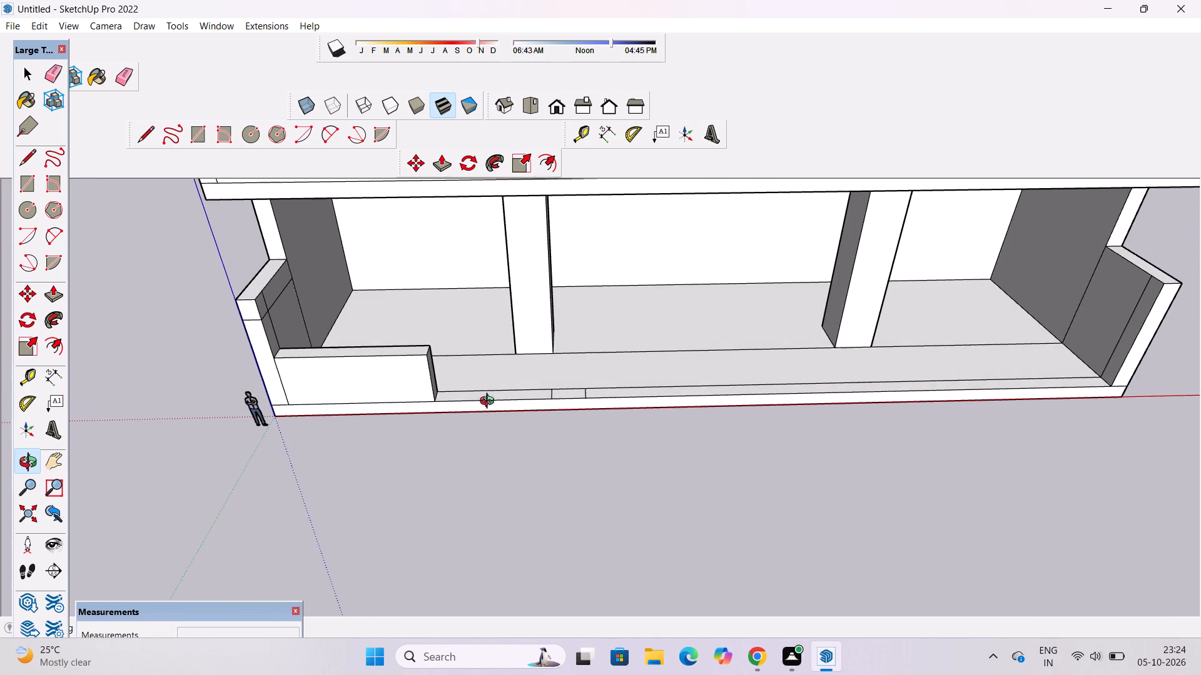
{"action": "left_click_drag", "start_coordinate": [490, 402], "coordinate": [488, 422]}
{"action": "left_click_drag", "start_coordinate": [488, 422], "coordinate": [489, 429]}
{"action": "key", "text": "p"}
{"action": "scroll", "coordinate": [490, 425], "scroll_direction": "up", "scroll_amount": 4}
{"action": "left_click", "coordinate": [493, 409]}
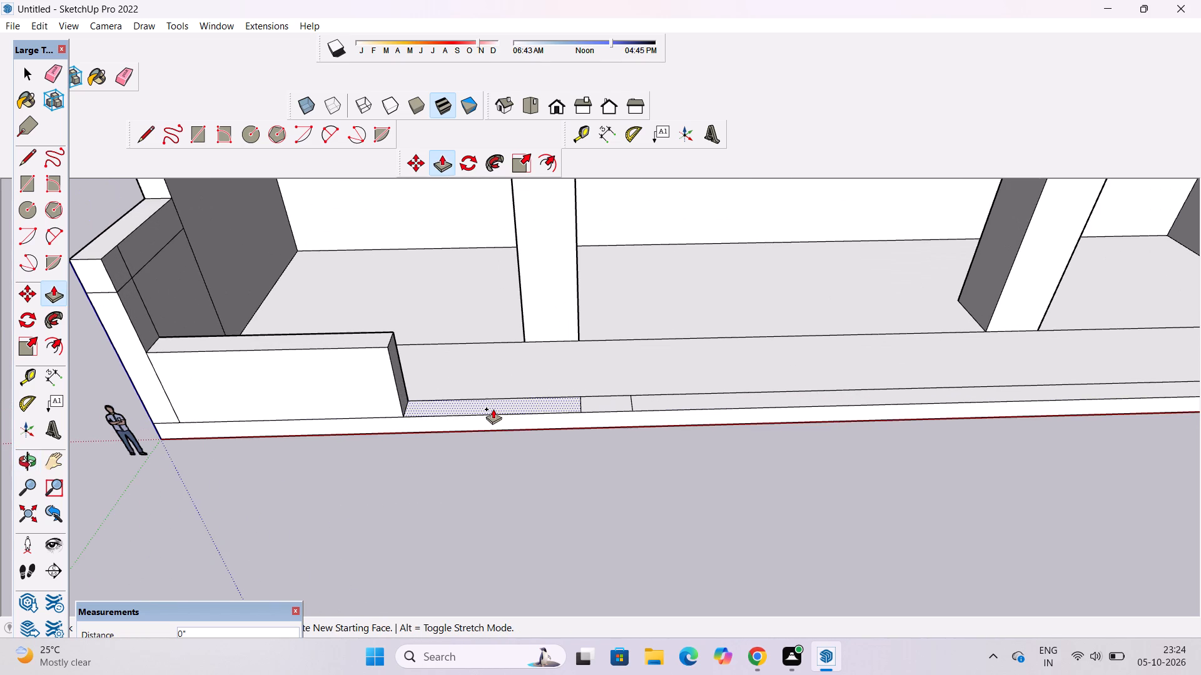
{"action": "scroll", "coordinate": [492, 378], "scroll_direction": "down", "scroll_amount": 6}
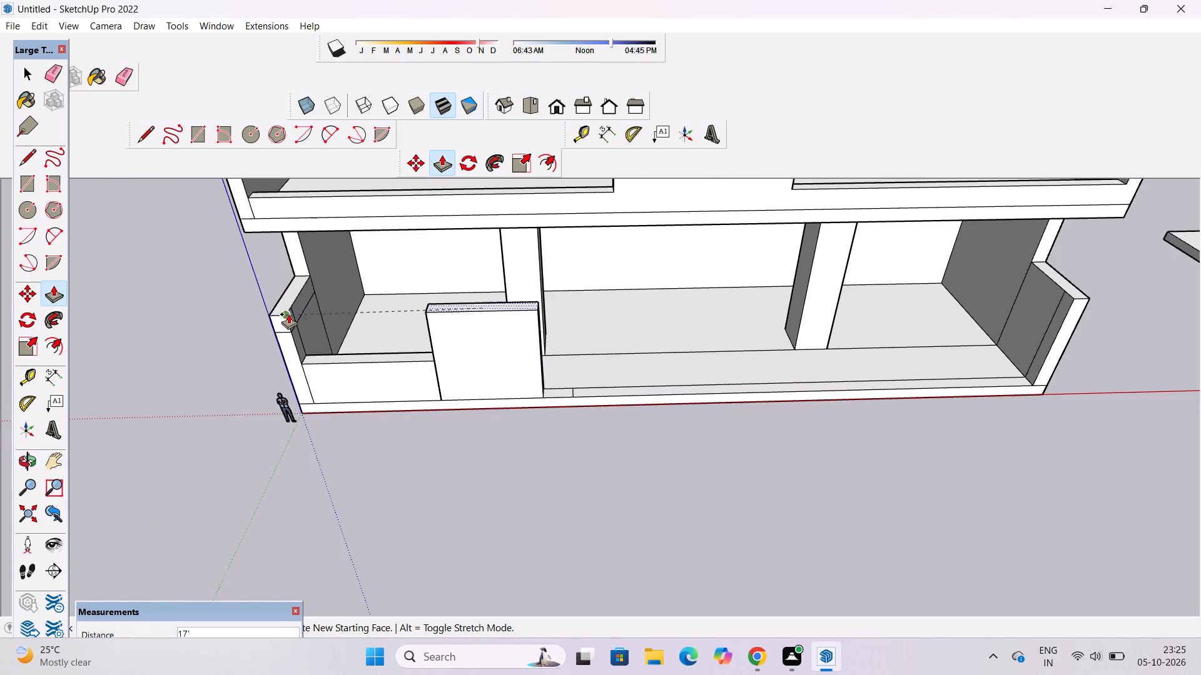
{"action": "left_click", "coordinate": [288, 314]}
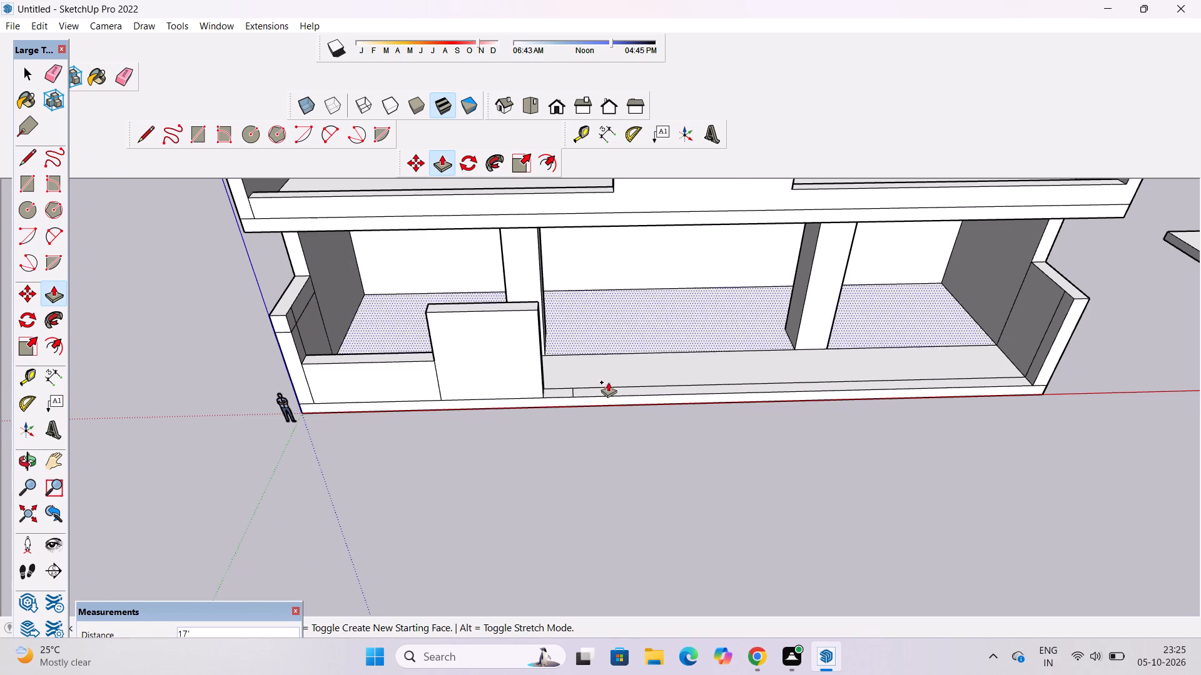
Push/Pull the narrow front border strip segment between the second and third dividing lines into a pillar taller than the adjoining 17' wall.
{"action": "scroll", "coordinate": [569, 396], "scroll_direction": "up", "scroll_amount": 4}
{"action": "left_click", "coordinate": [560, 391]}
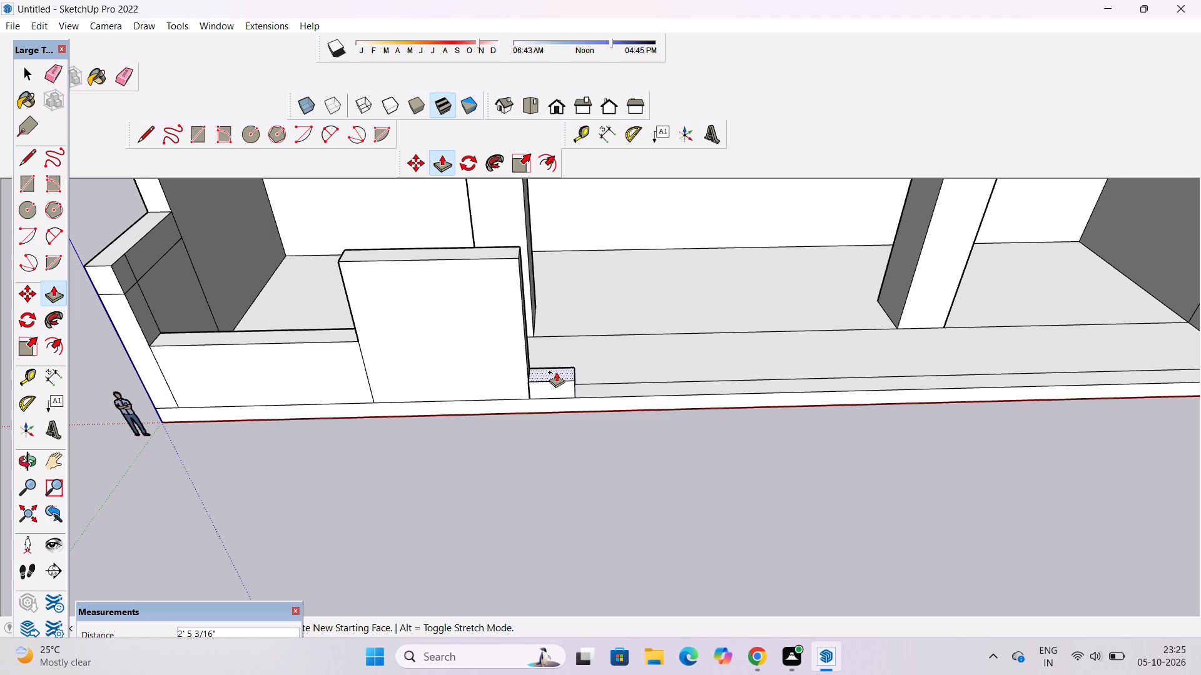
{"action": "scroll", "coordinate": [556, 372], "scroll_direction": "down", "scroll_amount": 4}
{"action": "scroll", "coordinate": [546, 320], "scroll_direction": "down", "scroll_amount": 3}
{"action": "scroll", "coordinate": [545, 299], "scroll_direction": "up", "scroll_amount": 3}
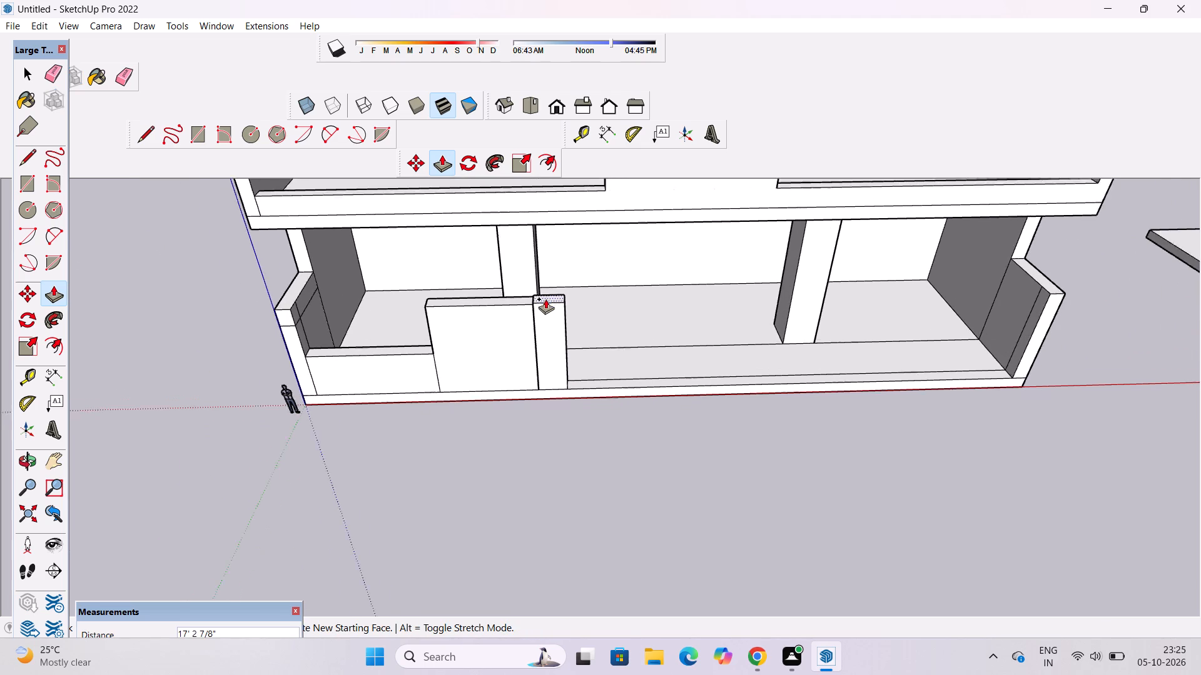
{"action": "left_click", "coordinate": [544, 276]}
Draw a line across the top of the right side wall near its front end, marking off a small corner face.
{"action": "key", "text": "o"}
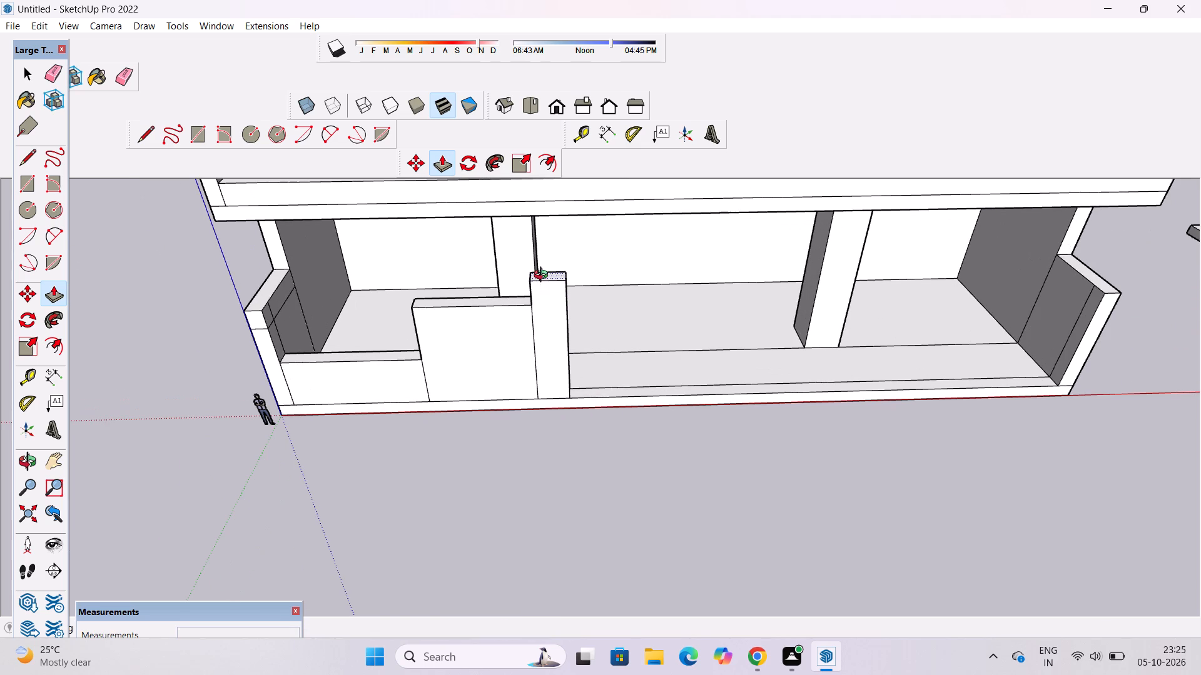
{"action": "scroll", "coordinate": [535, 274], "scroll_direction": "down", "scroll_amount": 2}
{"action": "left_click_drag", "start_coordinate": [575, 371], "coordinate": [572, 278]}
{"action": "left_click_drag", "start_coordinate": [640, 283], "coordinate": [462, 307], "text": "shift"}
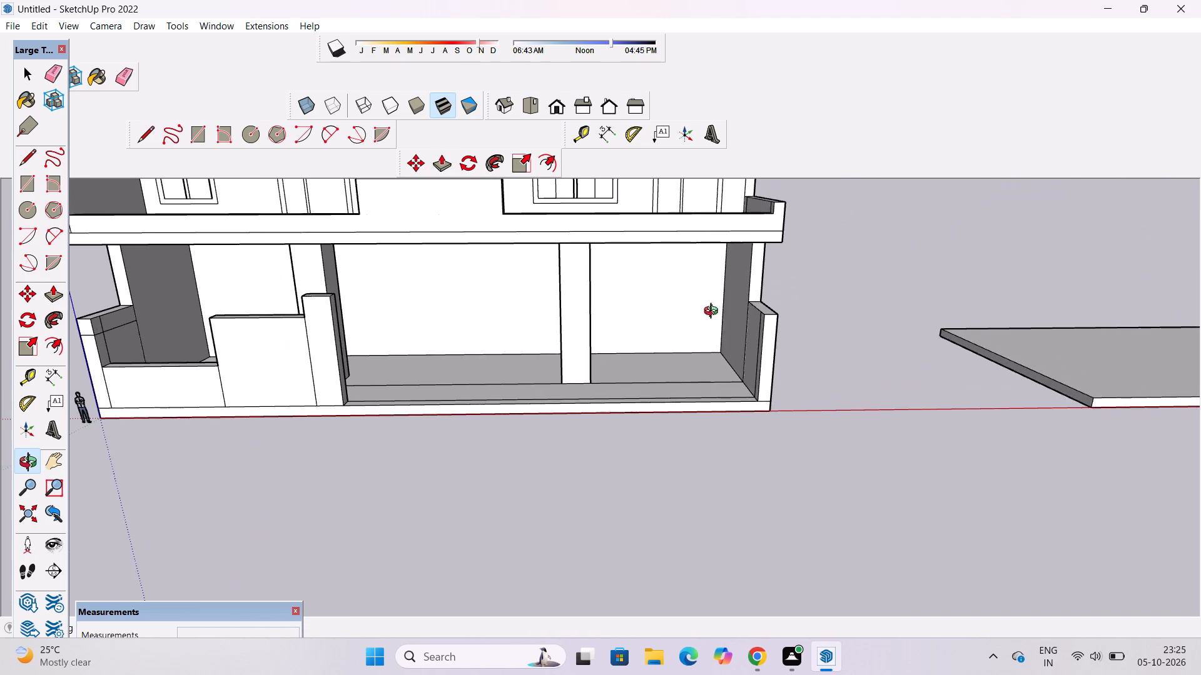
{"action": "left_click_drag", "start_coordinate": [715, 315], "coordinate": [715, 344]}
{"action": "left_click_drag", "start_coordinate": [747, 356], "coordinate": [686, 381], "text": "shift"}
{"action": "scroll", "coordinate": [777, 383], "scroll_direction": "up", "scroll_amount": 2}
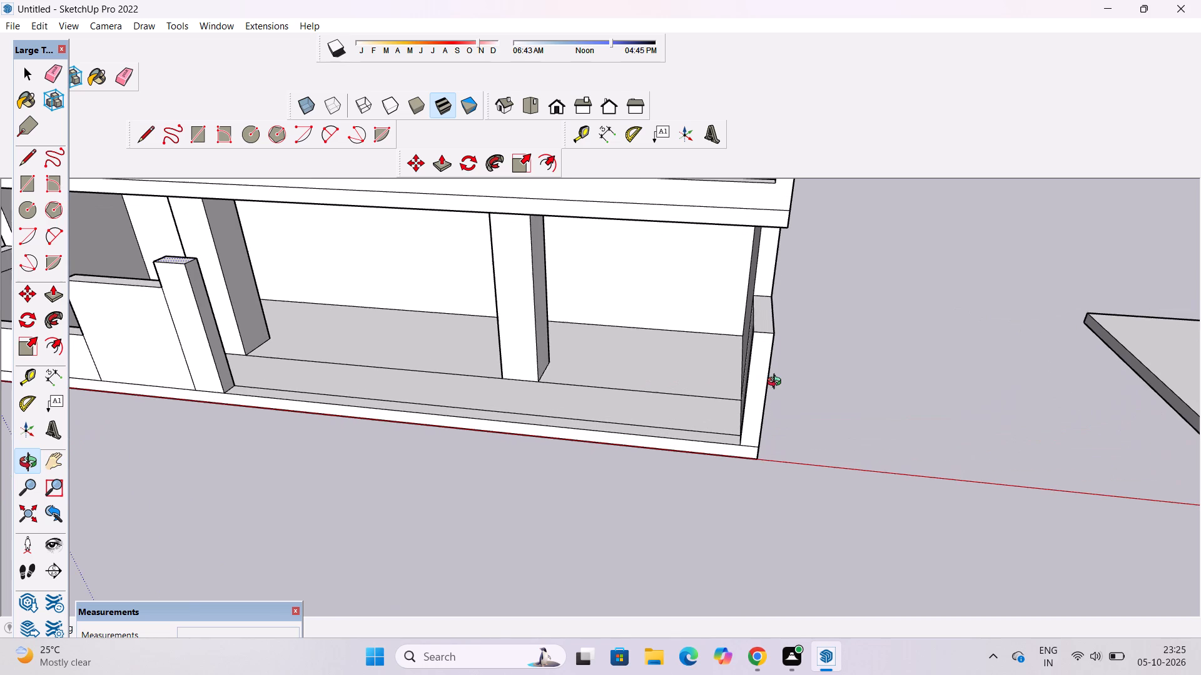
{"action": "scroll", "coordinate": [777, 383], "scroll_direction": "up", "scroll_amount": 1}
{"action": "left_click", "coordinate": [778, 383], "text": "shift"}
{"action": "left_click_drag", "start_coordinate": [302, 327], "coordinate": [343, 347], "text": "shift"}
{"action": "left_click_drag", "start_coordinate": [809, 368], "coordinate": [718, 368], "text": "shift"}
{"action": "left_click_drag", "start_coordinate": [713, 380], "coordinate": [721, 405]}
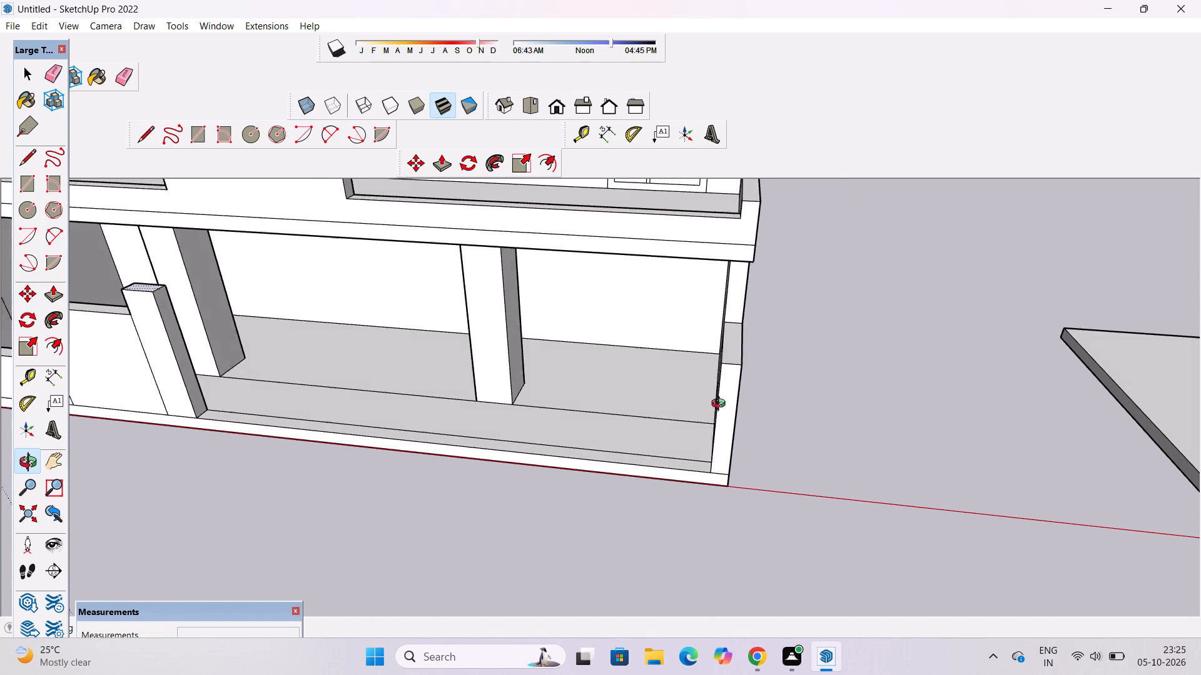
{"action": "left_click_drag", "start_coordinate": [721, 405], "coordinate": [722, 429]}
{"action": "scroll", "coordinate": [745, 410], "scroll_direction": "up", "scroll_amount": 4}
{"action": "left_click_drag", "start_coordinate": [744, 404], "coordinate": [751, 432]}
{"action": "left_click_drag", "start_coordinate": [751, 433], "coordinate": [803, 378]}
{"action": "scroll", "coordinate": [808, 373], "scroll_direction": "down", "scroll_amount": 3}
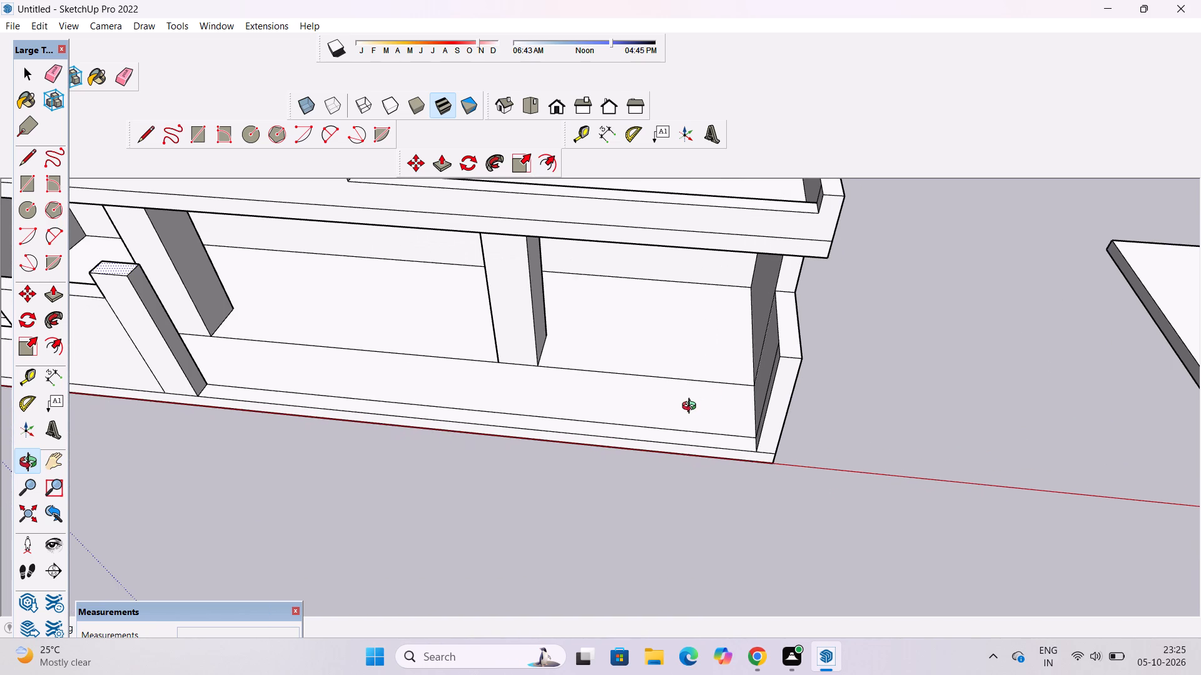
{"action": "left_click_drag", "start_coordinate": [769, 384], "coordinate": [778, 406]}
{"action": "key", "text": "l"}
{"action": "scroll", "coordinate": [802, 366], "scroll_direction": "up", "scroll_amount": 4}
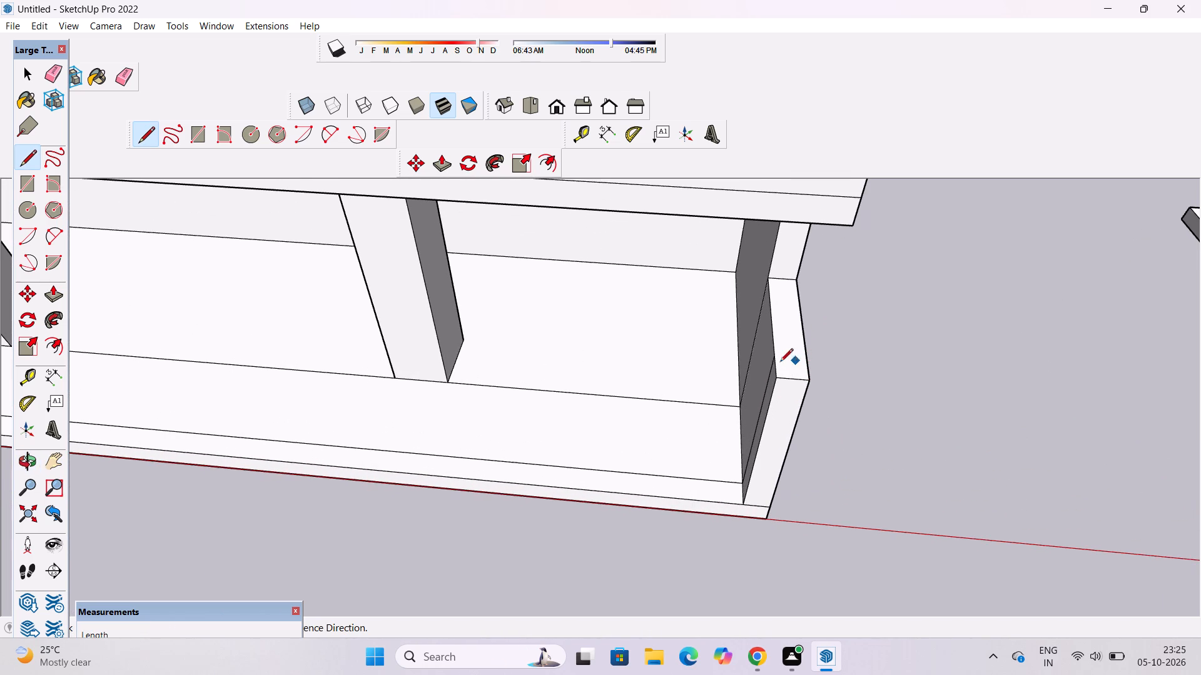
{"action": "left_click", "coordinate": [769, 361]}
{"action": "left_click", "coordinate": [804, 356]}
{"action": "key", "text": "space"}
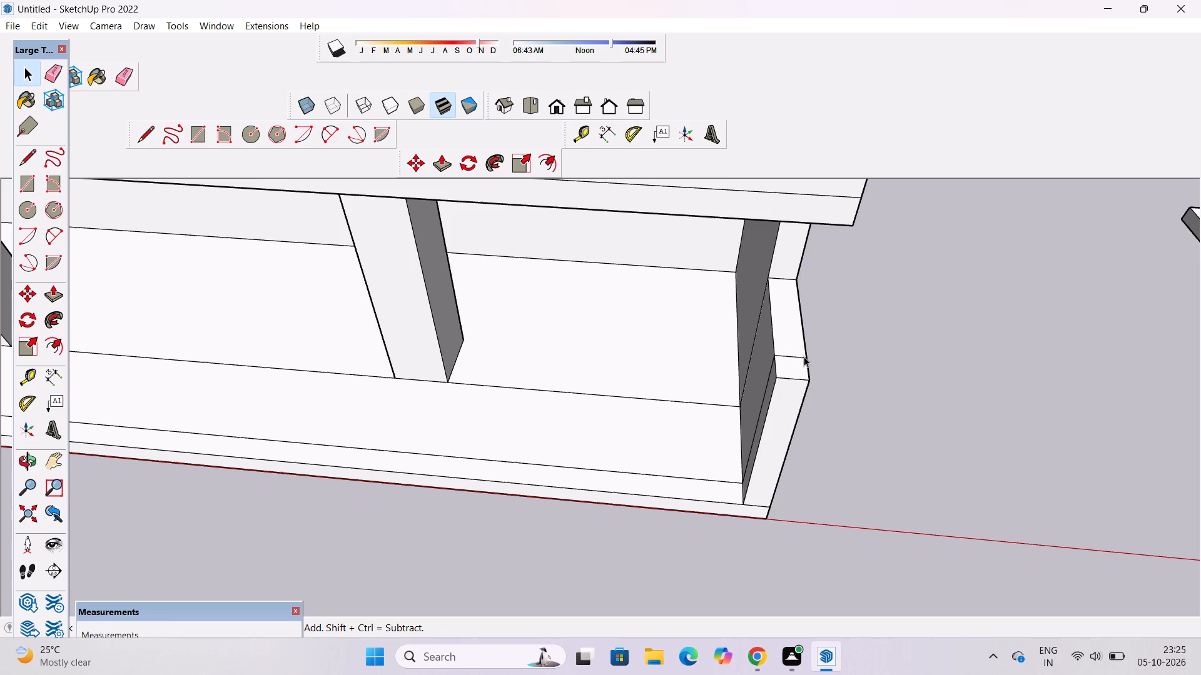
Push/Pull the right side wall's front corner face up 3' 10 7/16" to match the height of the front wall's pillar.
{"action": "type", "text": ";p"}
{"action": "scroll", "coordinate": [831, 354], "scroll_direction": "down", "scroll_amount": 4}
{"action": "left_click", "coordinate": [804, 361]}
{"action": "scroll", "coordinate": [795, 357], "scroll_direction": "down", "scroll_amount": 4}
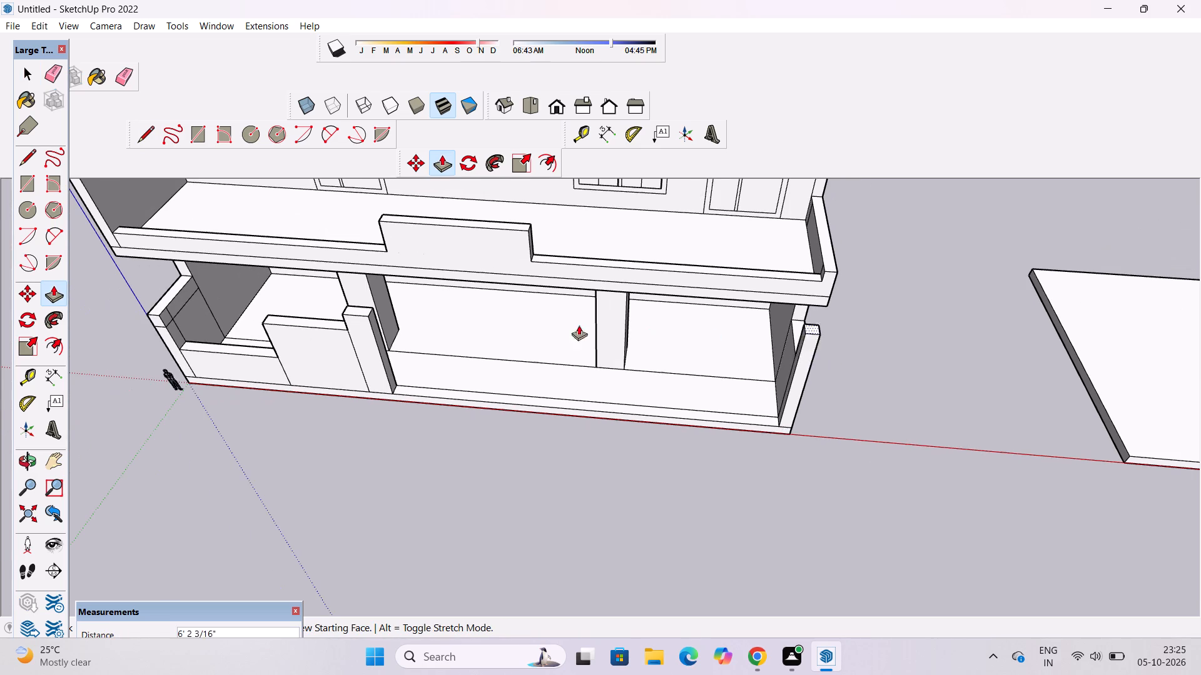
{"action": "left_click", "coordinate": [369, 312]}
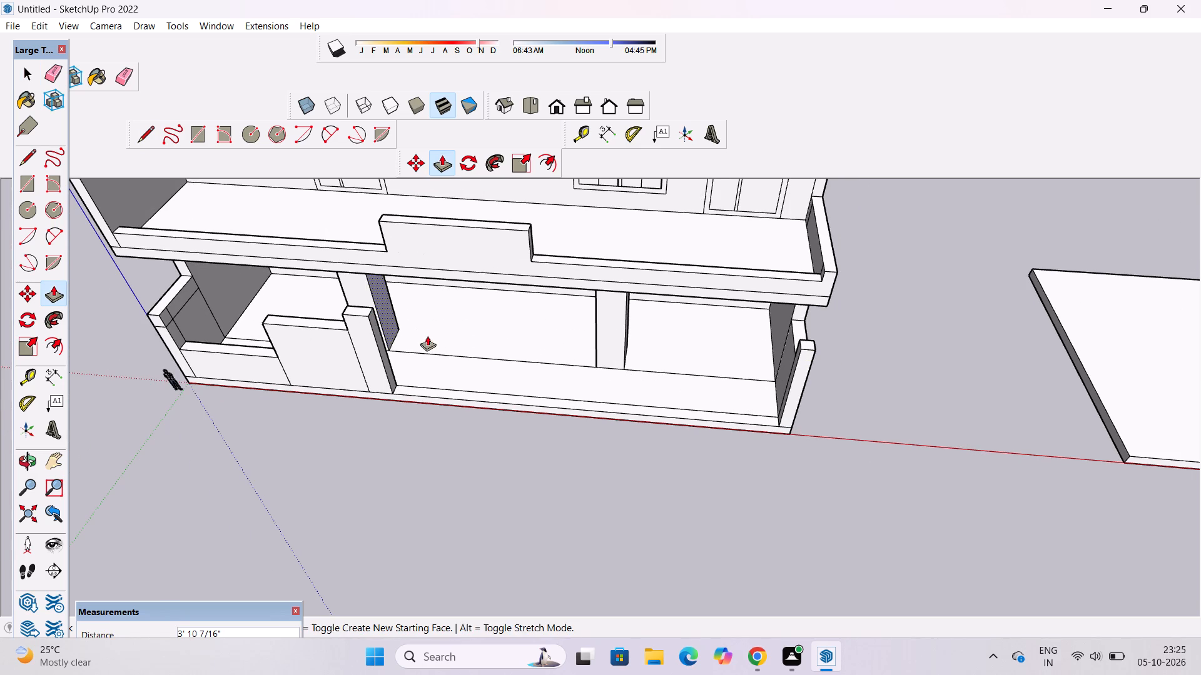
{"action": "key", "text": "space"}
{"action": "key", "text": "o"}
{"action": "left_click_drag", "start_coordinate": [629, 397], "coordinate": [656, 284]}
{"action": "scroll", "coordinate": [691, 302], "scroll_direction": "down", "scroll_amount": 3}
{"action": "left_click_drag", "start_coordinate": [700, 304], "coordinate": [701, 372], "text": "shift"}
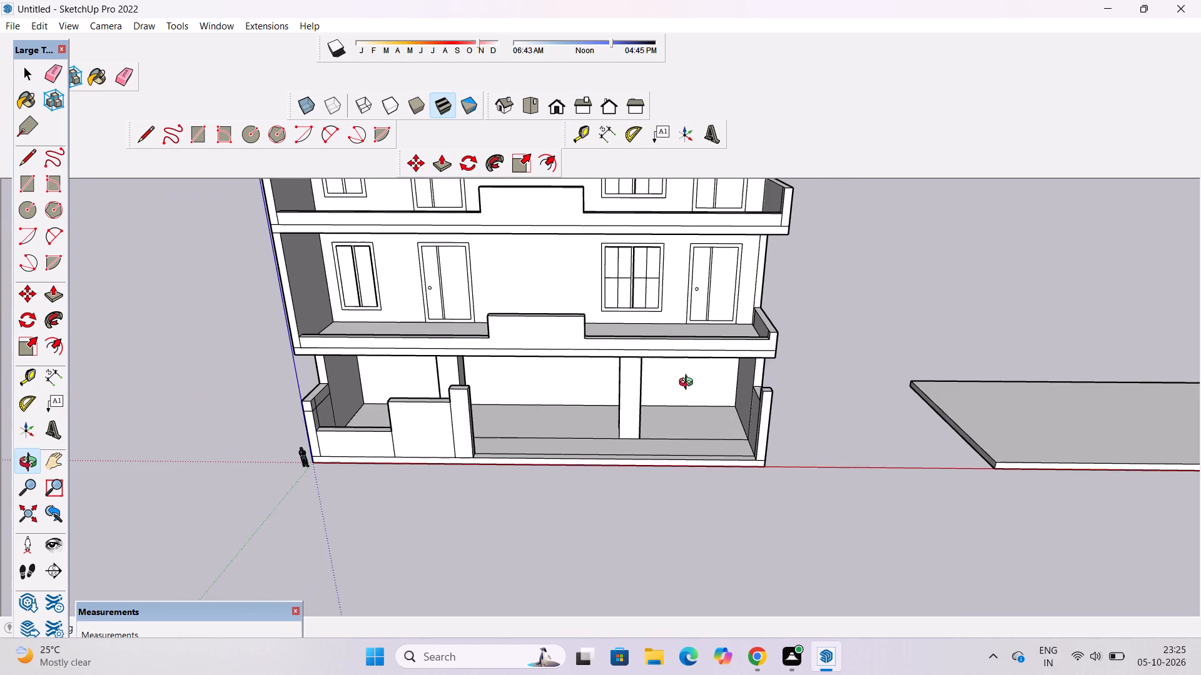
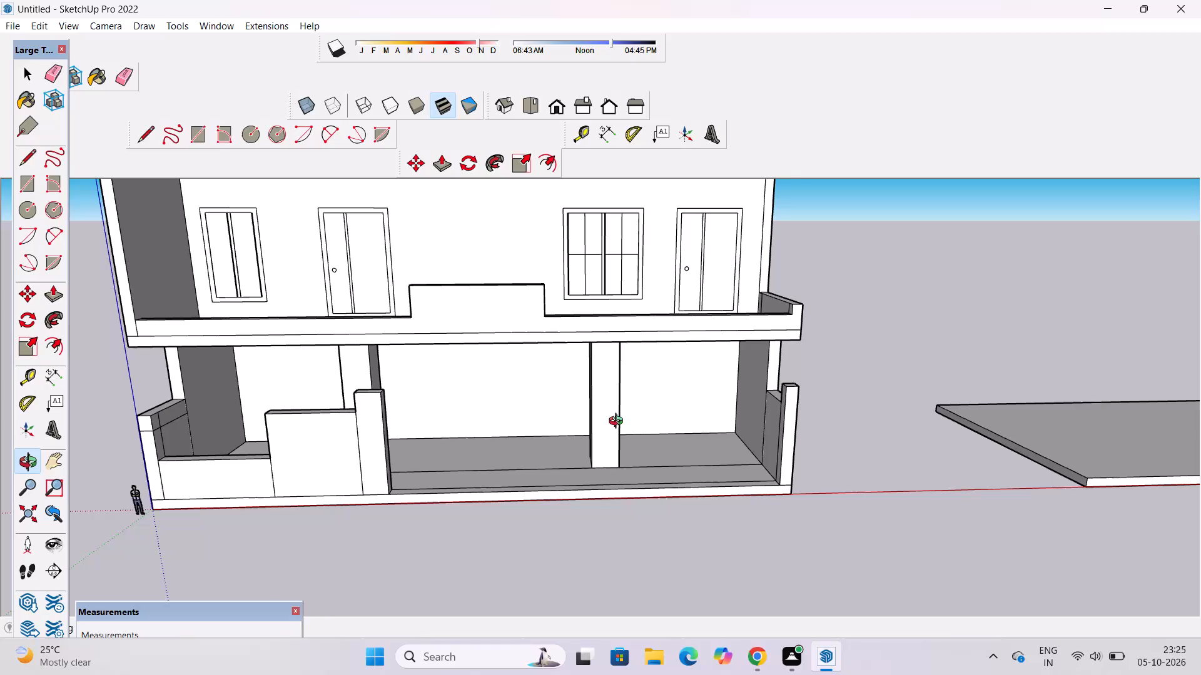
Draw a door rectangle about 13' 6" wide by 20' 9" high on the ground-floor back wall, rising from the floor.
{"action": "scroll", "coordinate": [619, 422], "scroll_direction": "down", "scroll_amount": 4}
{"action": "left_click_drag", "start_coordinate": [545, 429], "coordinate": [616, 386]}
{"action": "scroll", "coordinate": [559, 404], "scroll_direction": "up", "scroll_amount": 3}
{"action": "left_click_drag", "start_coordinate": [609, 416], "coordinate": [564, 425]}
{"action": "left_click_drag", "start_coordinate": [563, 425], "coordinate": [562, 450], "text": "shift"}
{"action": "left_click_drag", "start_coordinate": [542, 481], "coordinate": [500, 480], "text": "shift"}
{"action": "left_click_drag", "start_coordinate": [522, 476], "coordinate": [490, 479]}
{"action": "left_click_drag", "start_coordinate": [489, 479], "coordinate": [560, 479], "text": "shift"}
{"action": "scroll", "coordinate": [505, 467], "scroll_direction": "up", "scroll_amount": 4, "text": "shift"}
{"action": "left_click_drag", "start_coordinate": [505, 467], "coordinate": [480, 471], "text": "shift"}
{"action": "left_click_drag", "start_coordinate": [480, 471], "coordinate": [467, 474], "text": "shift"}
{"action": "key", "text": "r"}
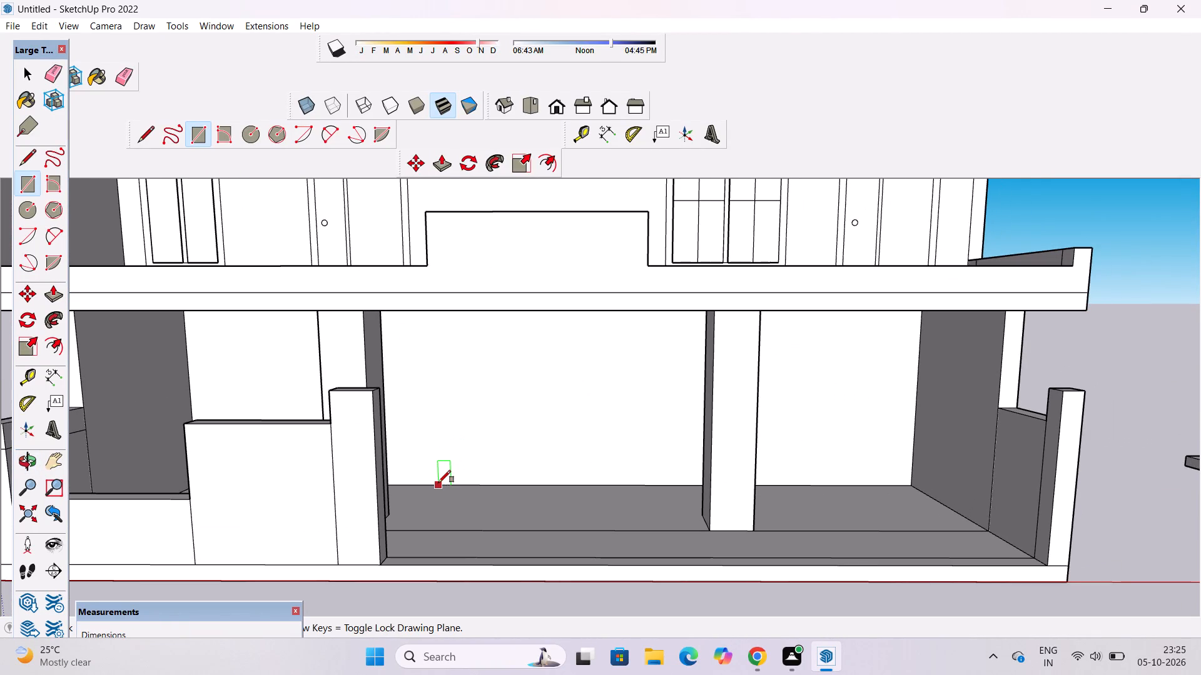
{"action": "left_click", "coordinate": [438, 482]}
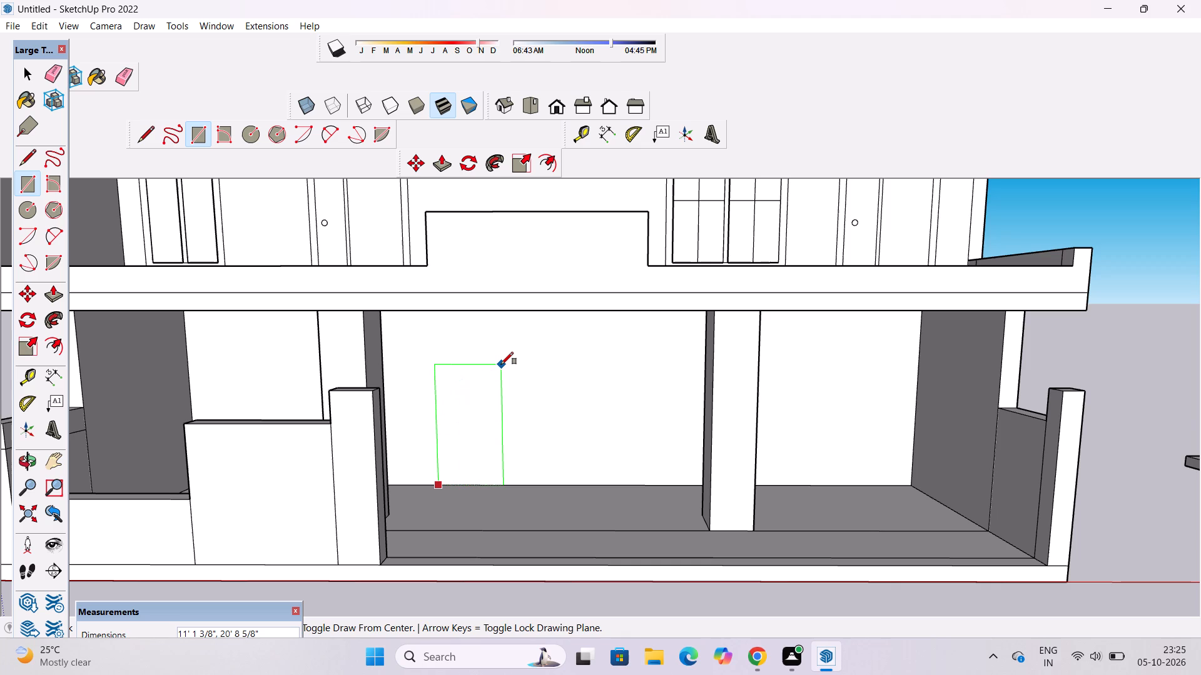
{"action": "left_click", "coordinate": [515, 364]}
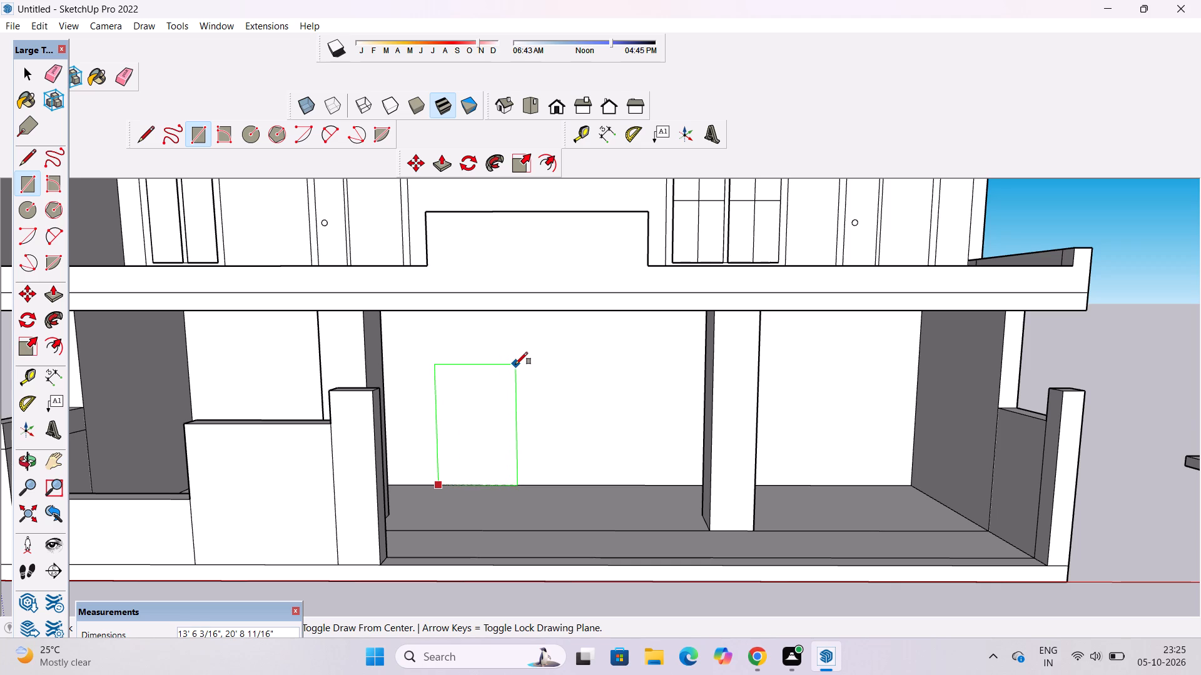
Offset the door outline inward by 1' to form its frame.
{"action": "type", "text": "of"}
{"action": "left_click", "coordinate": [487, 367]}
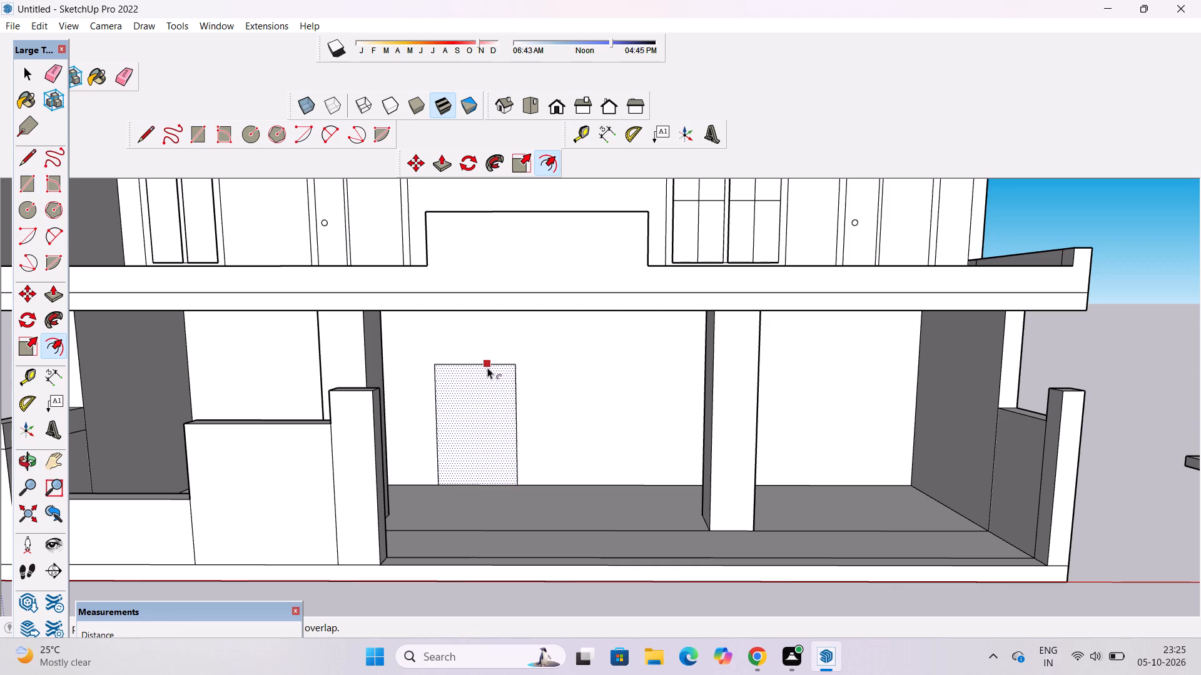
{"action": "type", "text": "1'"}
{"action": "key", "text": "Return"}
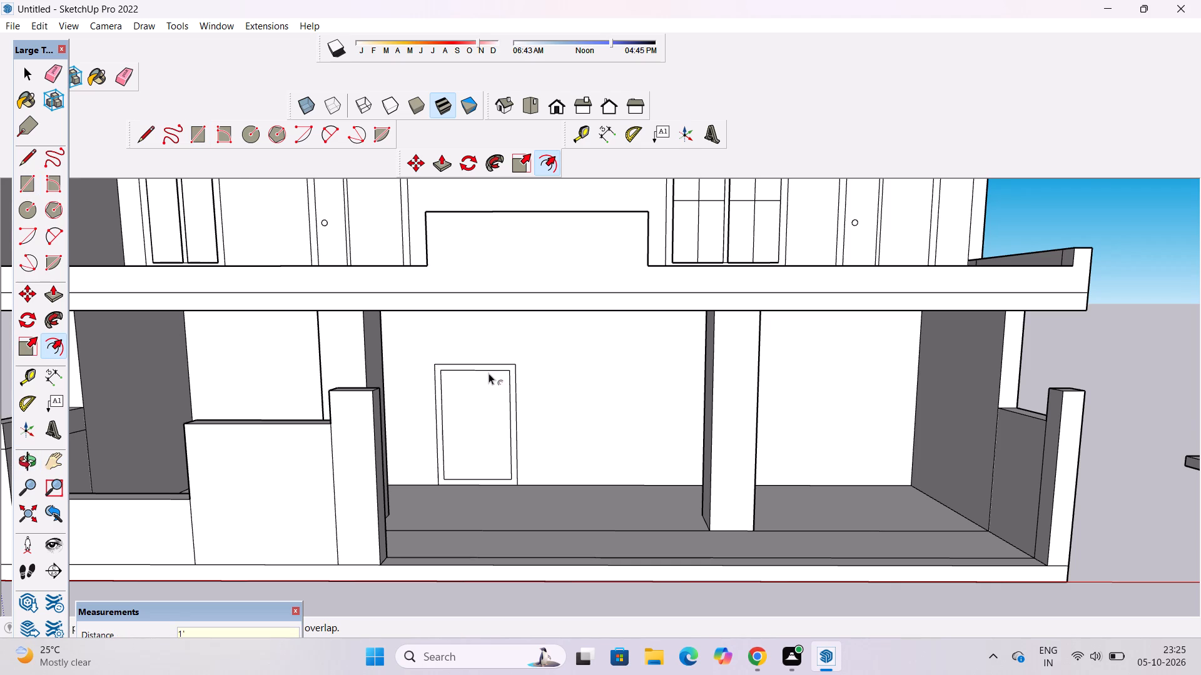
{"action": "scroll", "coordinate": [489, 374], "scroll_direction": "down", "scroll_amount": 4}
{"action": "scroll", "coordinate": [535, 372], "scroll_direction": "up", "scroll_amount": 1}
{"action": "key", "text": "space"}
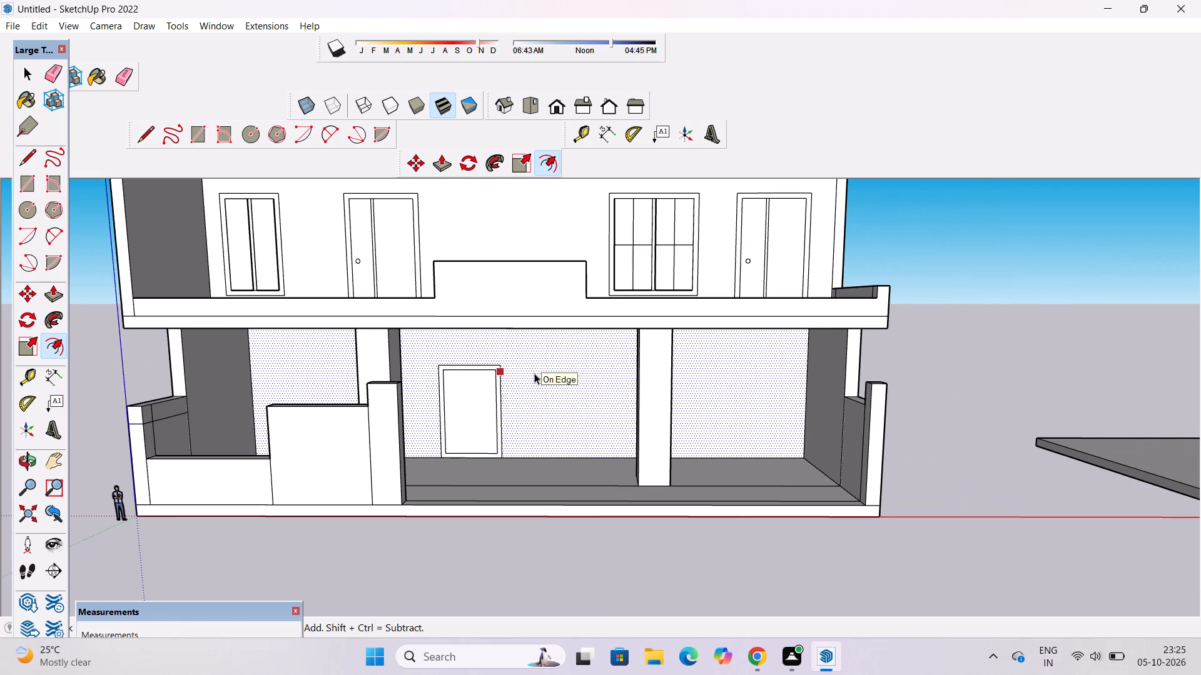
Draw a window rectangle about 11' wide by 6' 9" high on the ground-floor wall between the door and the pillar.
{"action": "key", "text": "r"}
{"action": "scroll", "coordinate": [497, 365], "scroll_direction": "down", "scroll_amount": 1}
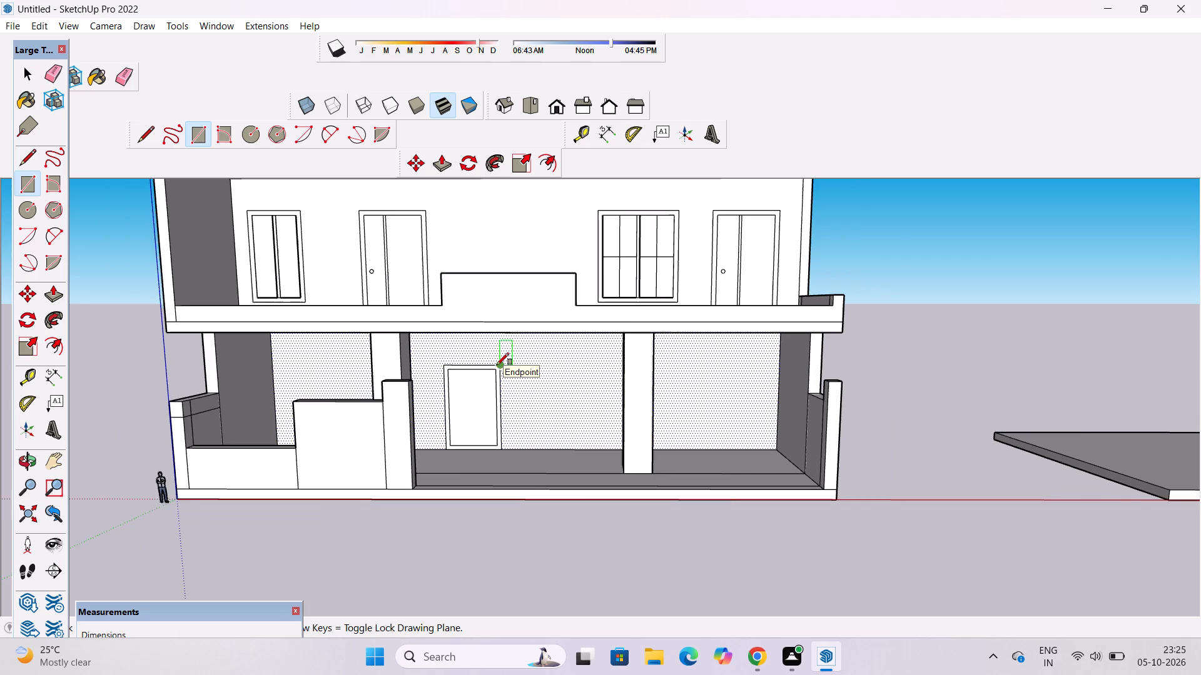
{"action": "scroll", "coordinate": [497, 365], "scroll_direction": "up", "scroll_amount": 2}
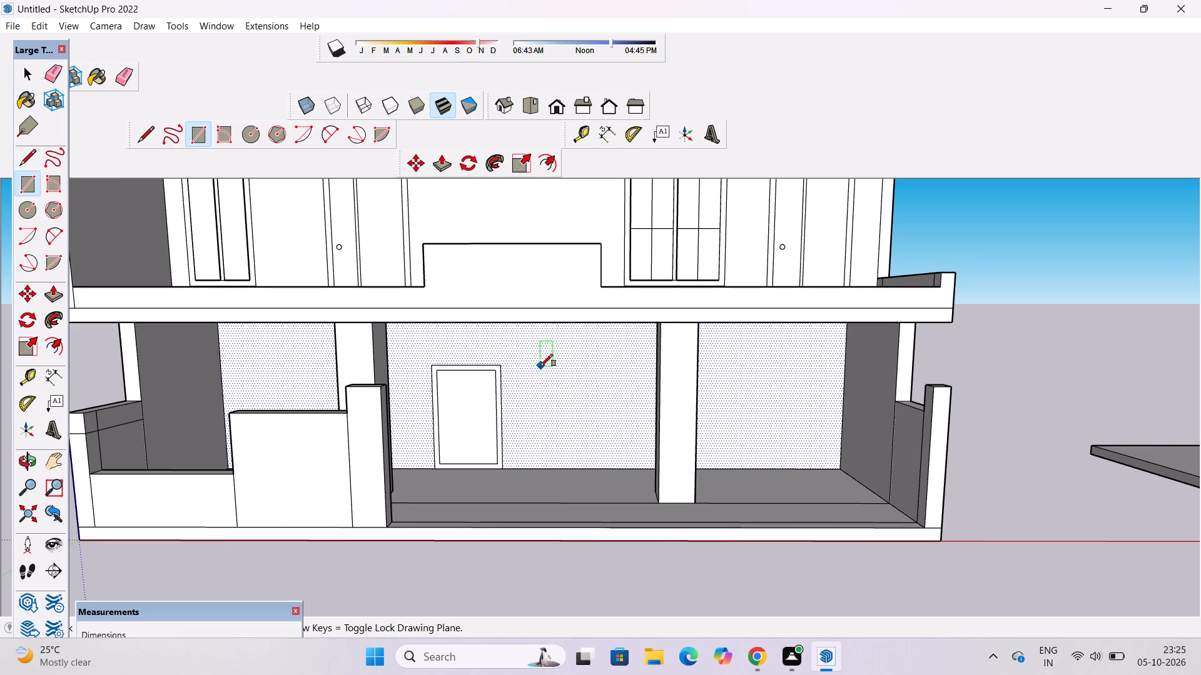
{"action": "left_click", "coordinate": [540, 366]}
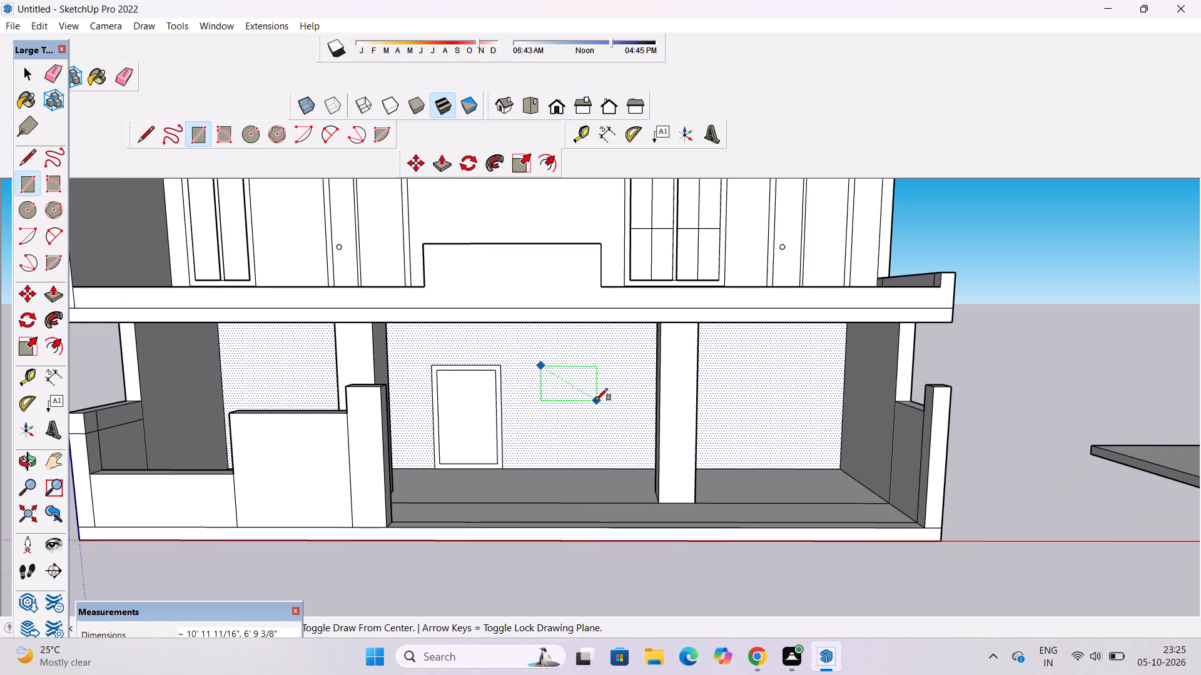
{"action": "left_click", "coordinate": [595, 401]}
{"action": "key", "text": "space"}
Offset the window rectangle inward by 1' to form its frame.
{"action": "type", "text": "of"}
{"action": "key", "text": "space"}
{"action": "left_click", "coordinate": [560, 372]}
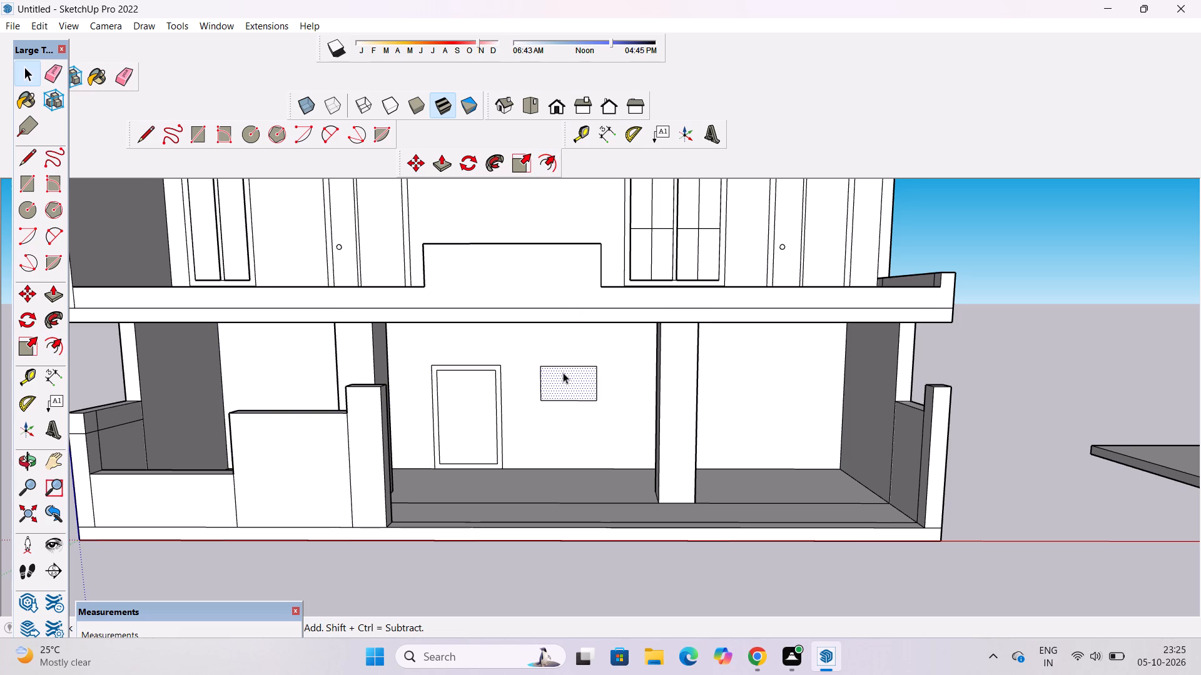
{"action": "type", "text": "of"}
{"action": "left_click", "coordinate": [564, 372]}
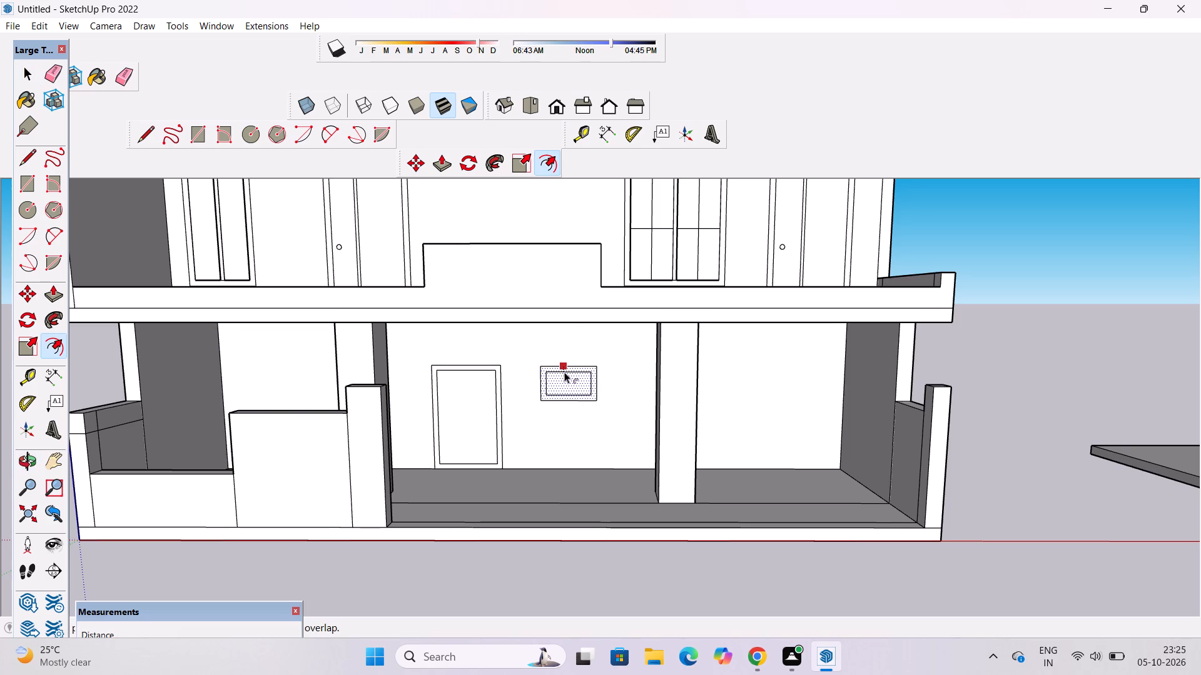
{"action": "scroll", "coordinate": [564, 372], "scroll_direction": "up", "scroll_amount": 3}
{"action": "scroll", "coordinate": [564, 372], "scroll_direction": "down", "scroll_amount": 1}
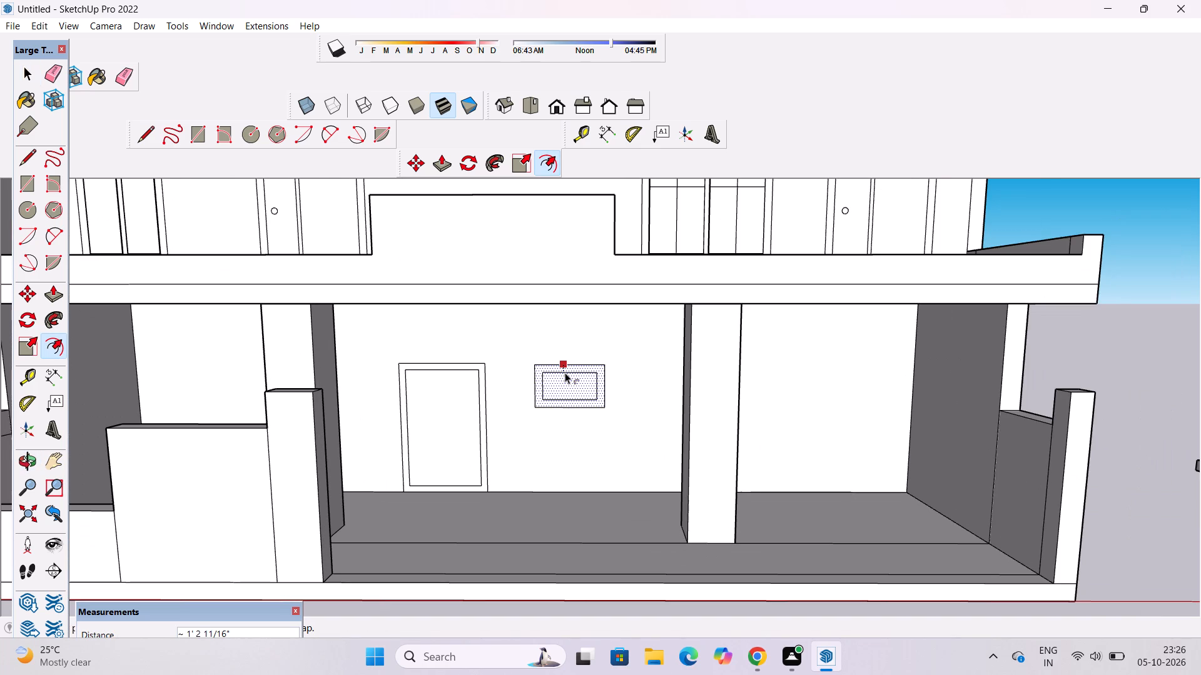
{"action": "type", "text": "1'"}
{"action": "key", "text": "Return"}
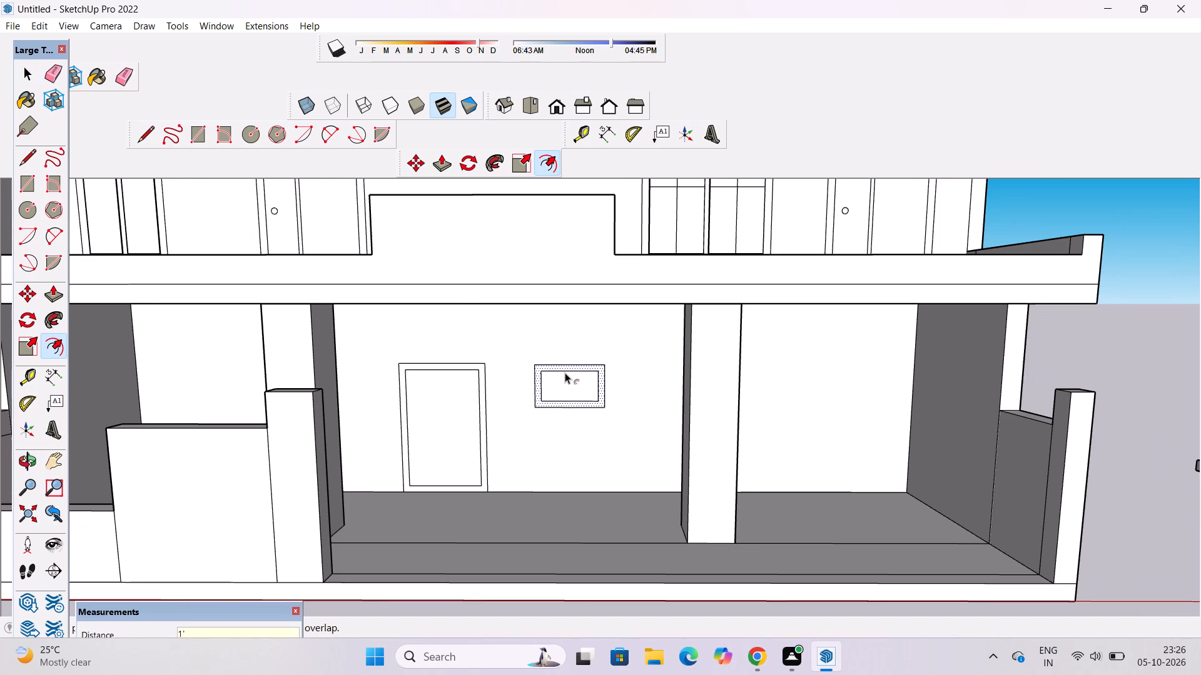
{"action": "scroll", "coordinate": [450, 299], "scroll_direction": "down", "scroll_amount": 6}
{"action": "key", "text": "space"}
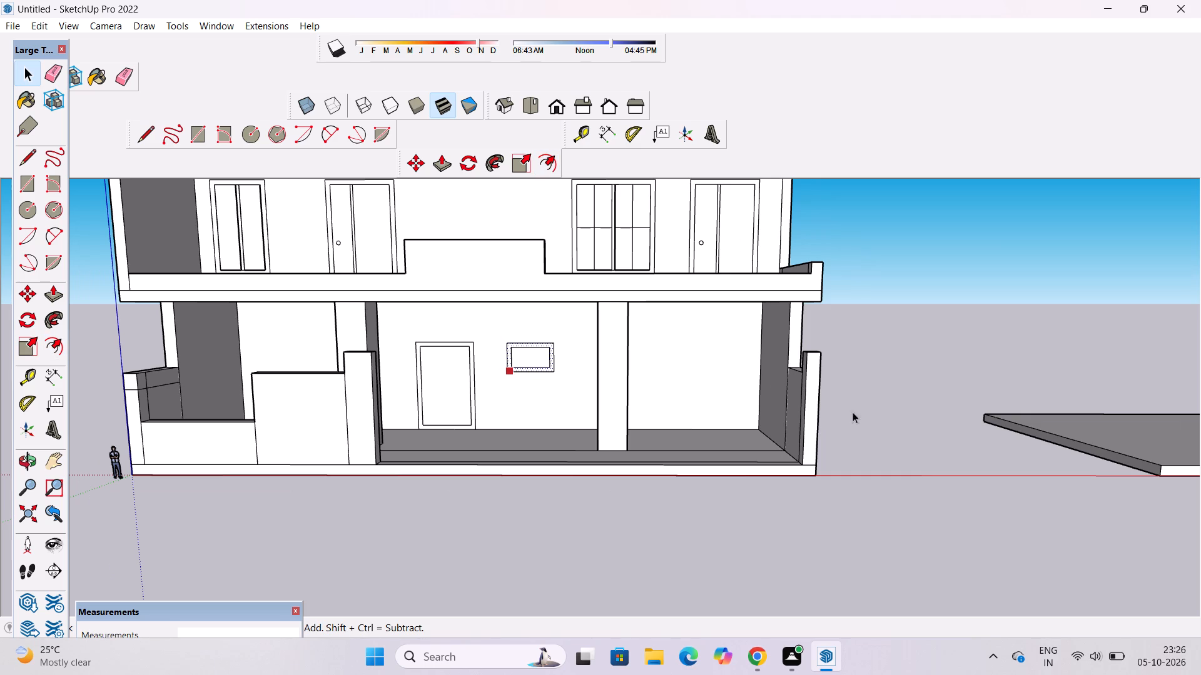
{"action": "left_click", "coordinate": [893, 391]}
Divide the window's inner pane into four with vertical and horizontal midpoint lines.
{"action": "scroll", "coordinate": [559, 366], "scroll_direction": "up", "scroll_amount": 1}
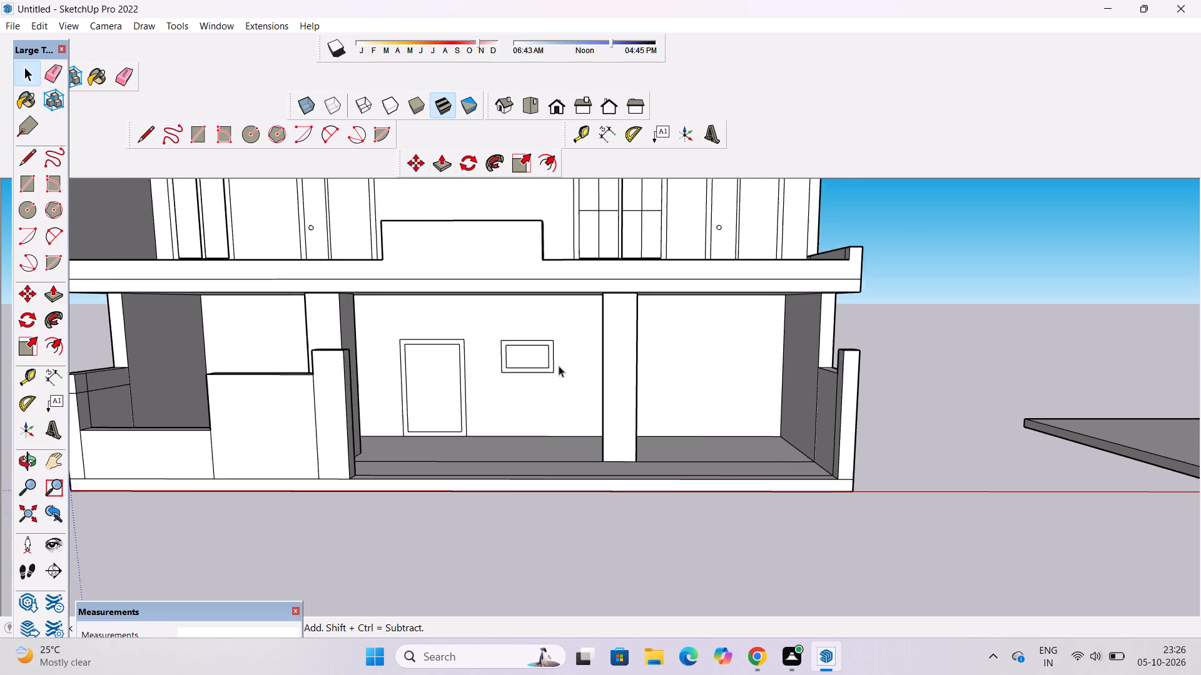
{"action": "scroll", "coordinate": [559, 366], "scroll_direction": "up", "scroll_amount": 1}
{"action": "key", "text": "l"}
{"action": "scroll", "coordinate": [525, 371], "scroll_direction": "up", "scroll_amount": 2}
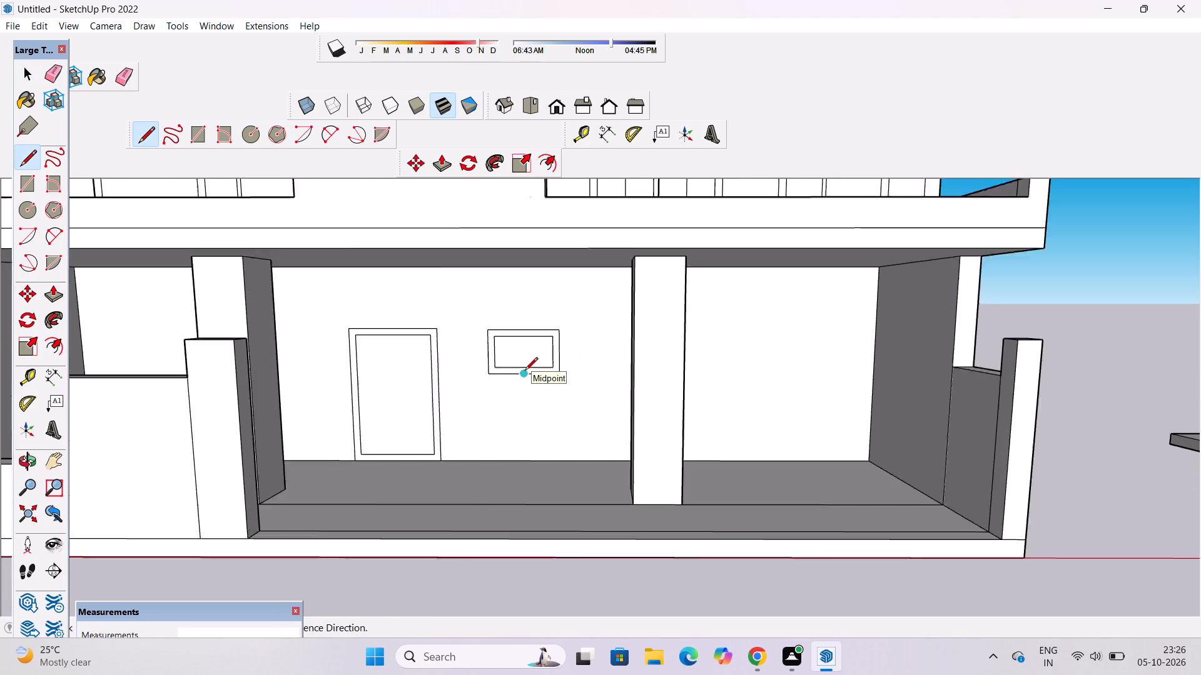
{"action": "scroll", "coordinate": [525, 371], "scroll_direction": "up", "scroll_amount": 4}
{"action": "left_click", "coordinate": [525, 366]}
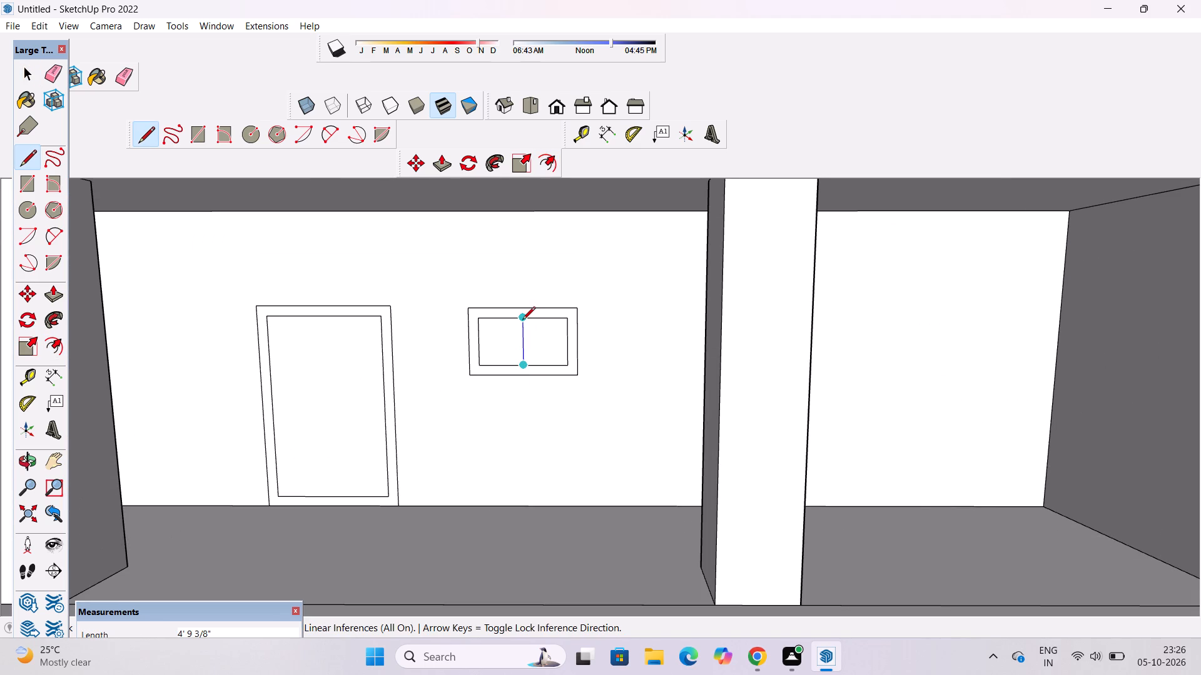
{"action": "left_click", "coordinate": [522, 321]}
{"action": "left_click", "coordinate": [481, 340]}
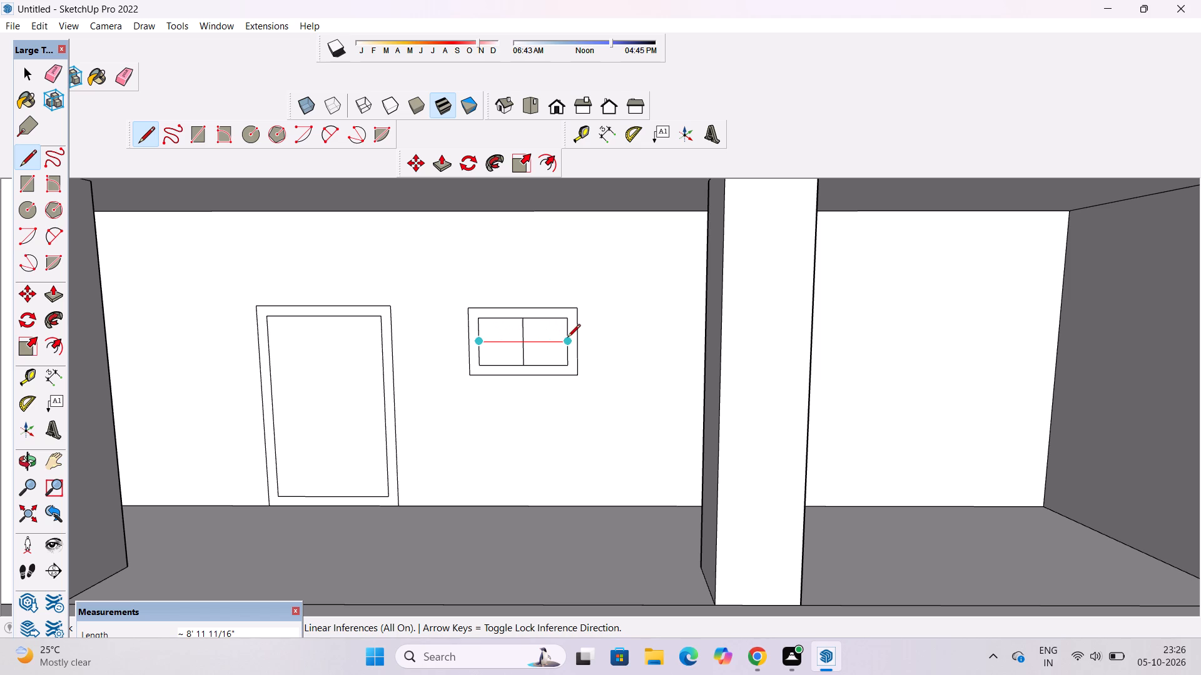
{"action": "left_click", "coordinate": [567, 338]}
{"action": "key", "text": "space"}
{"action": "scroll", "coordinate": [507, 345], "scroll_direction": "down", "scroll_amount": 13}
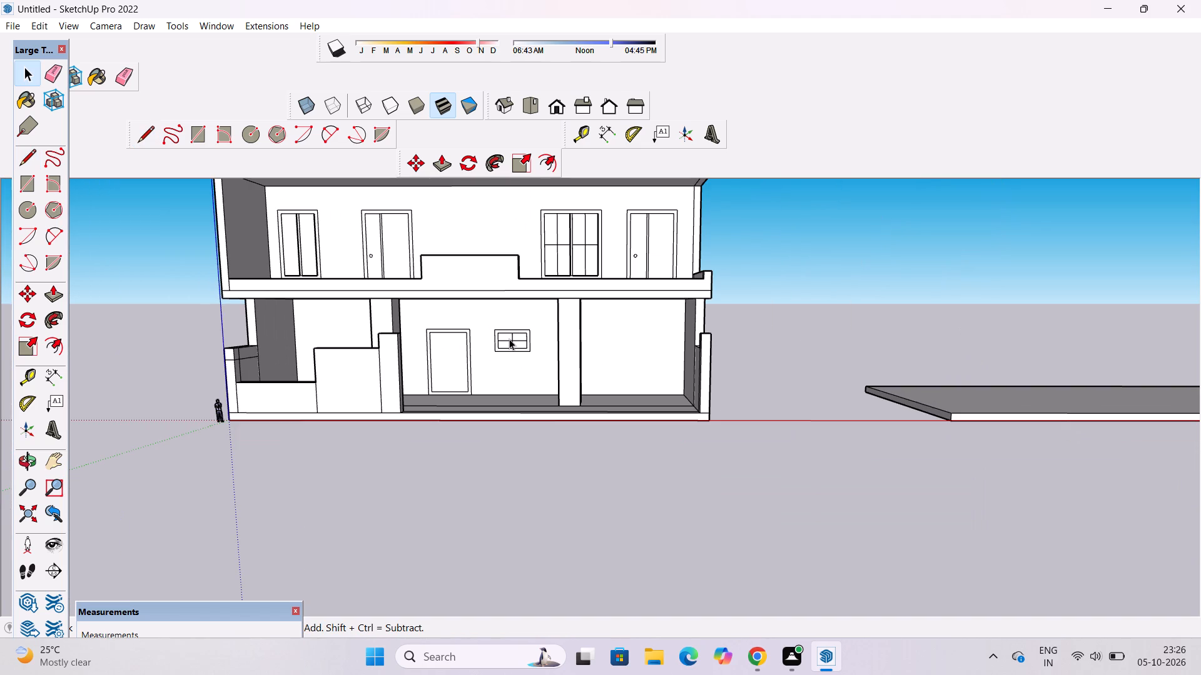
Draw a rectangle about 1' 11" by 2' 6" across the top of the raised front boundary wall section.
{"action": "key", "text": "o"}
{"action": "scroll", "coordinate": [512, 350], "scroll_direction": "up", "scroll_amount": 1}
{"action": "left_click_drag", "start_coordinate": [482, 369], "coordinate": [556, 358], "text": "shift"}
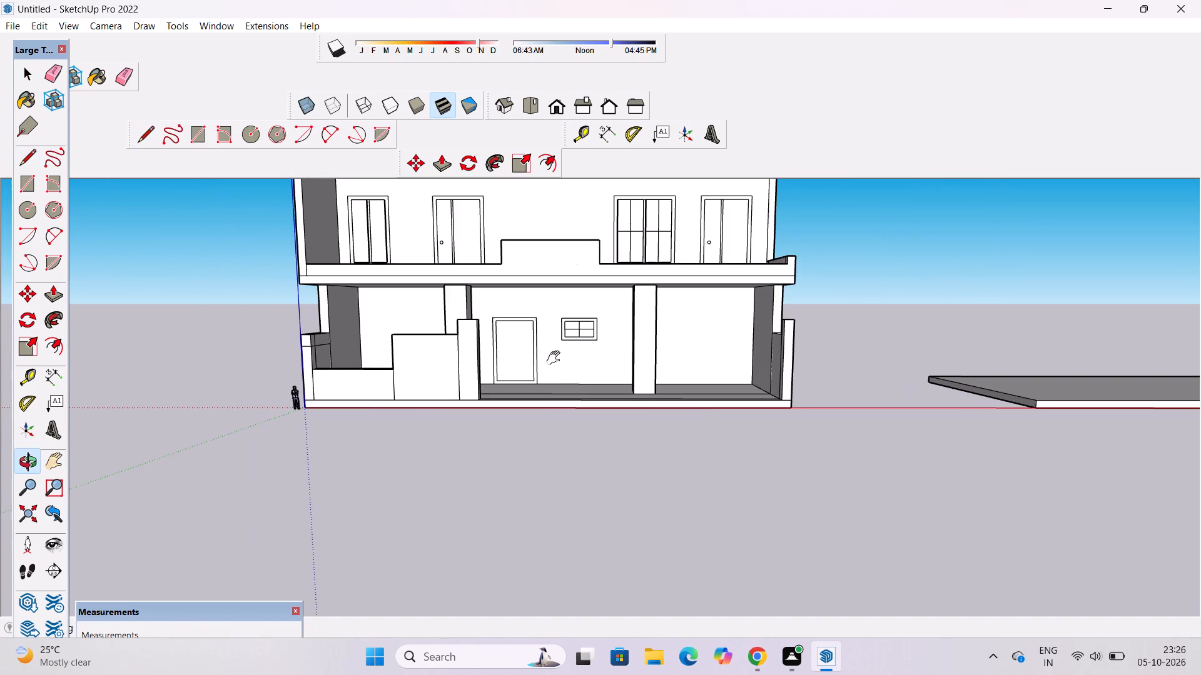
{"action": "left_click_drag", "start_coordinate": [556, 358], "coordinate": [560, 382]}
{"action": "scroll", "coordinate": [470, 394], "scroll_direction": "up", "scroll_amount": 4}
{"action": "left_click_drag", "start_coordinate": [444, 340], "coordinate": [811, 349]}
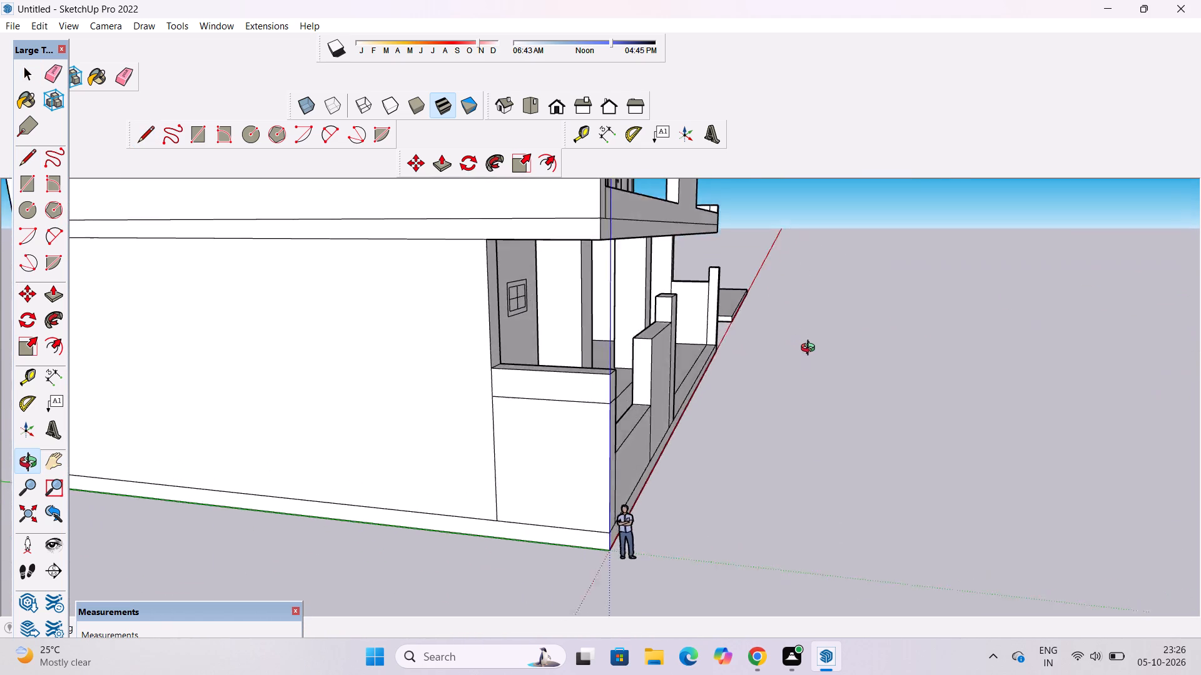
{"action": "left_click_drag", "start_coordinate": [811, 349], "coordinate": [813, 368]}
{"action": "left_click_drag", "start_coordinate": [700, 399], "coordinate": [509, 439]}
{"action": "left_click_drag", "start_coordinate": [604, 397], "coordinate": [527, 441]}
{"action": "left_click_drag", "start_coordinate": [522, 432], "coordinate": [689, 404], "text": "shift"}
{"action": "left_click_drag", "start_coordinate": [689, 404], "coordinate": [548, 446], "text": "shift"}
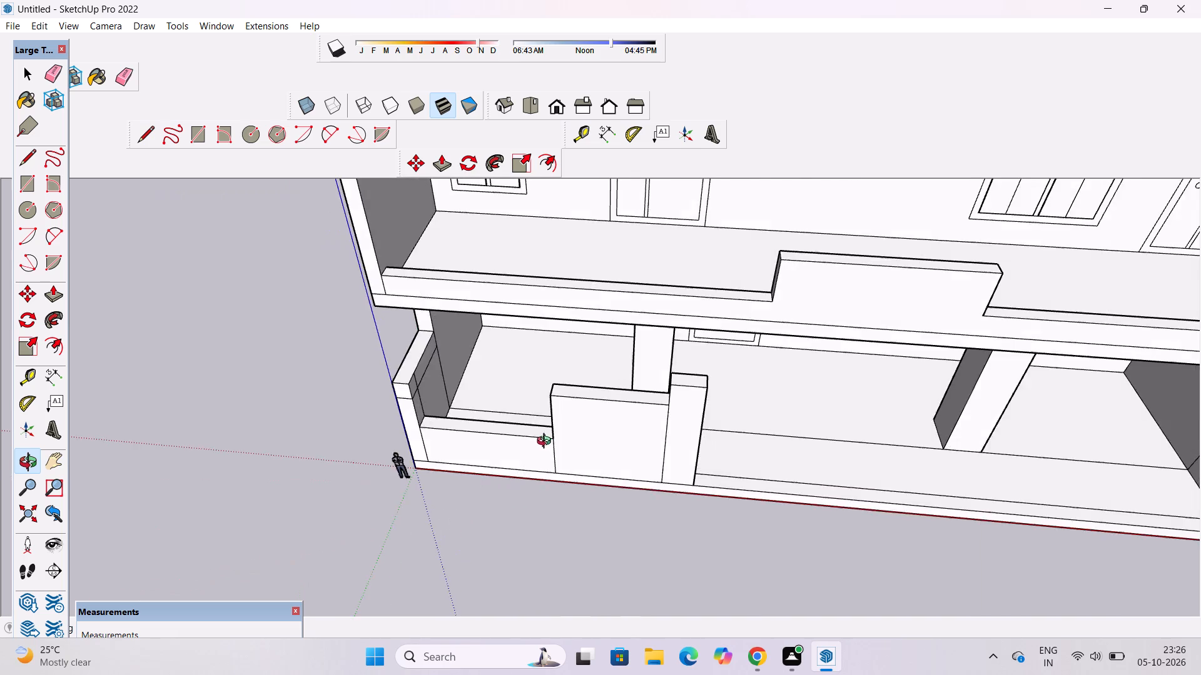
{"action": "scroll", "coordinate": [625, 384], "scroll_direction": "up", "scroll_amount": 4}
{"action": "left_click_drag", "start_coordinate": [583, 426], "coordinate": [617, 464]}
{"action": "left_click_drag", "start_coordinate": [617, 464], "coordinate": [619, 436]}
{"action": "left_click_drag", "start_coordinate": [619, 436], "coordinate": [624, 448]}
{"action": "key", "text": "r"}
{"action": "scroll", "coordinate": [593, 417], "scroll_direction": "up", "scroll_amount": 4}
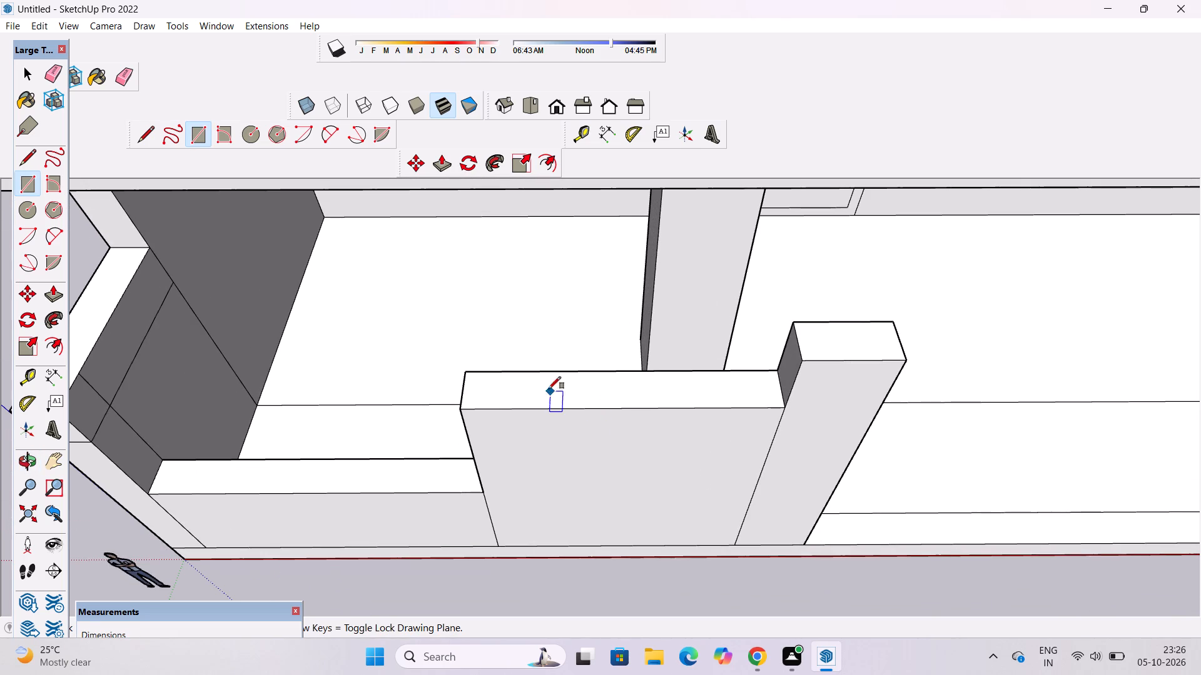
{"action": "left_click", "coordinate": [524, 372]}
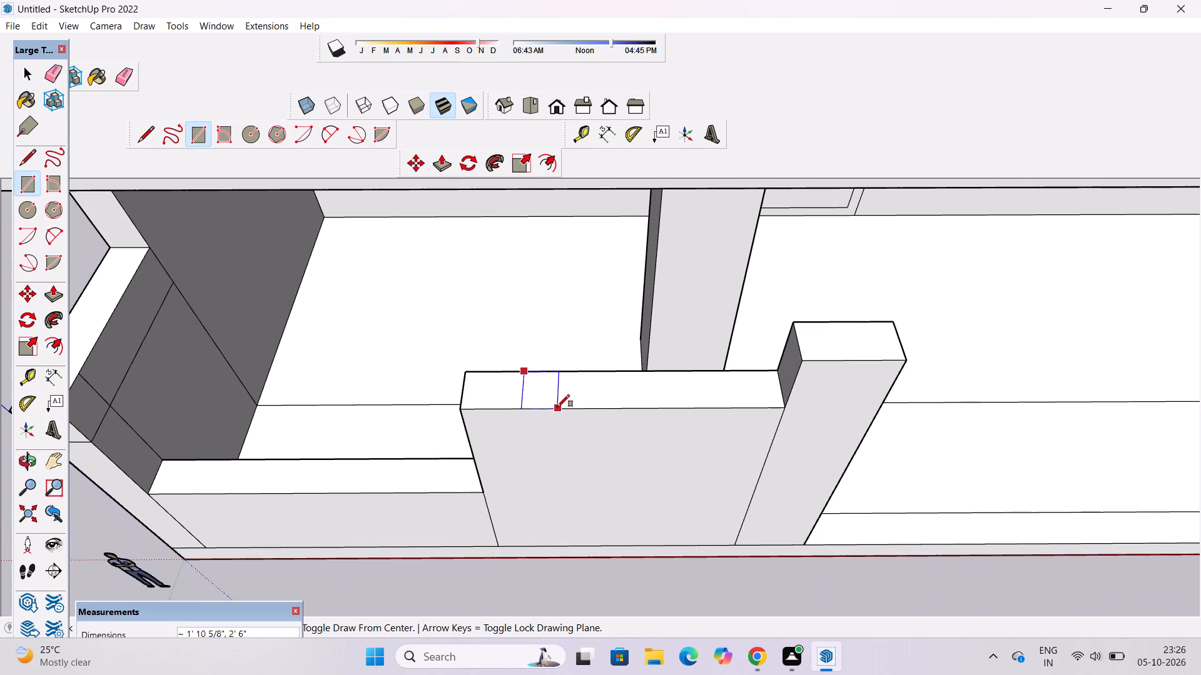
{"action": "left_click", "coordinate": [557, 407]}
Copy the rectangle along the wall top at 3.5' spacing to make two copies.
{"action": "key", "text": "space"}
{"action": "double_click", "coordinate": [547, 392]}
{"action": "key", "text": "m"}
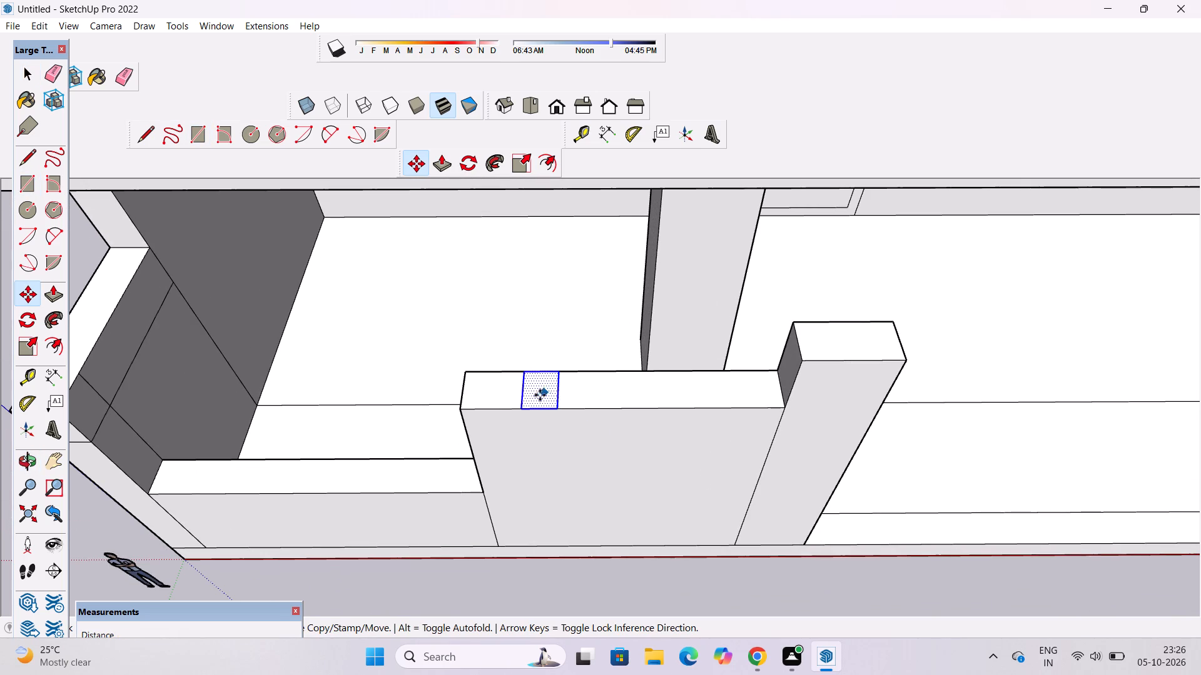
{"action": "left_click", "coordinate": [527, 408]}
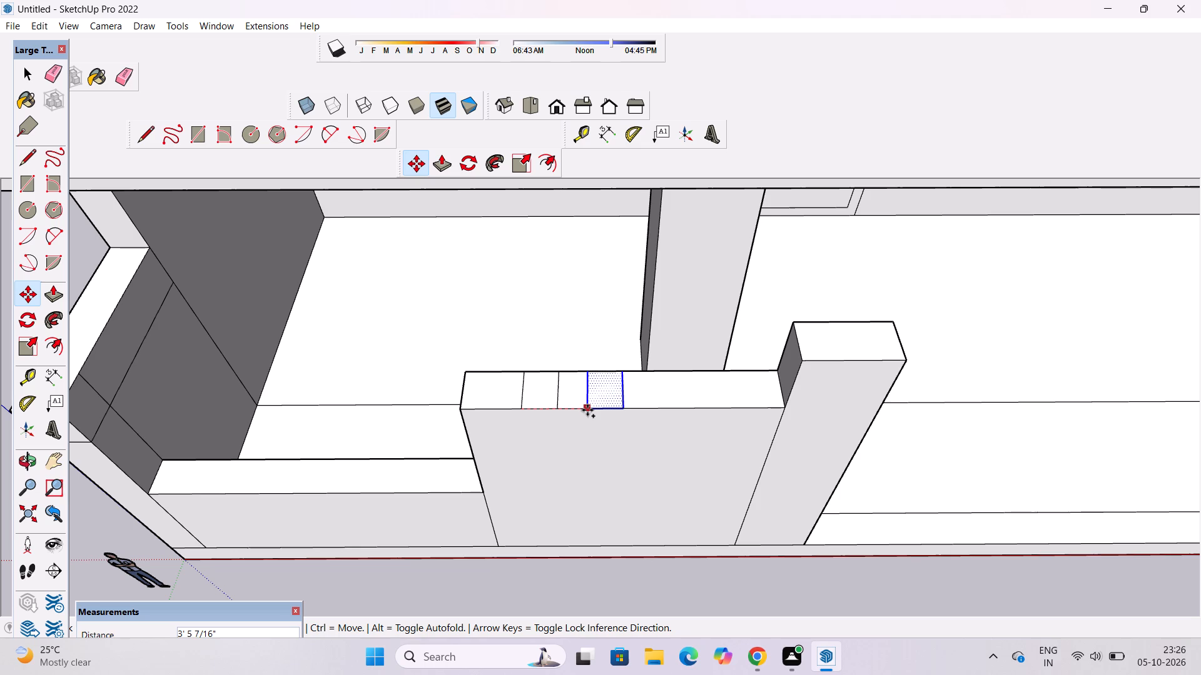
{"action": "type", "text": "3.5"}
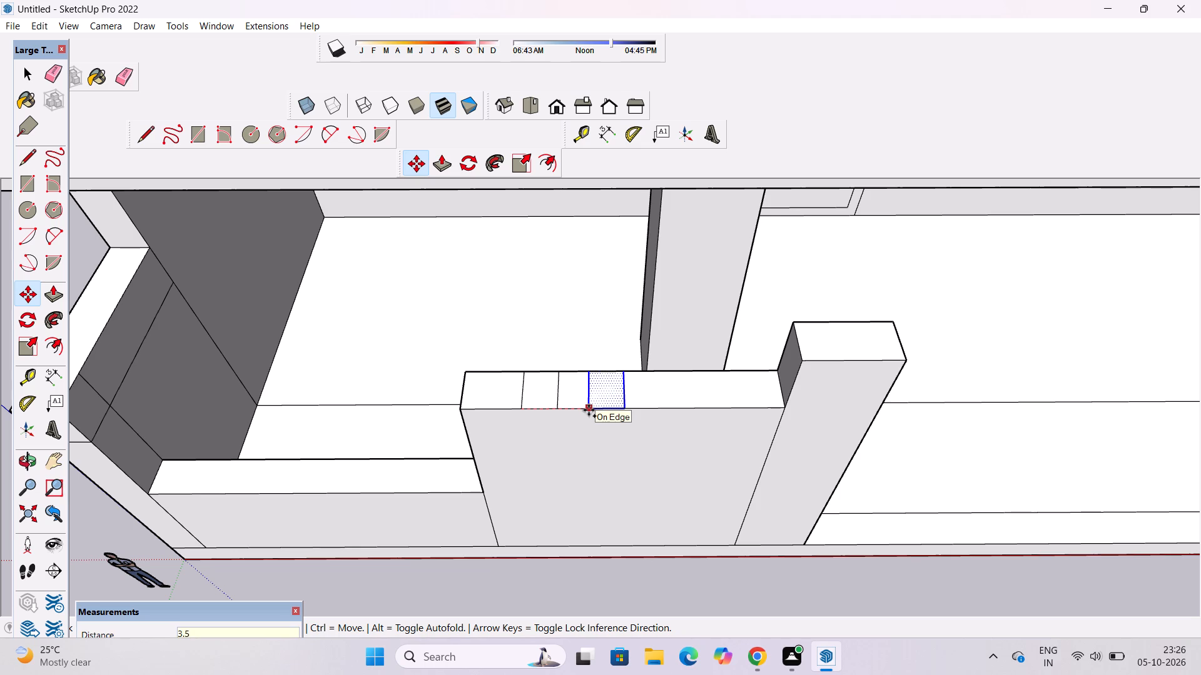
{"action": "key", "text": "apostrophe"}
{"action": "key", "text": "Return"}
{"action": "type", "text": "*2"}
{"action": "key", "text": "Return"}
Push/Pull the three wall-top rectangles up about 13' to the underside of the balcony slab as columns.
{"action": "key", "text": "p"}
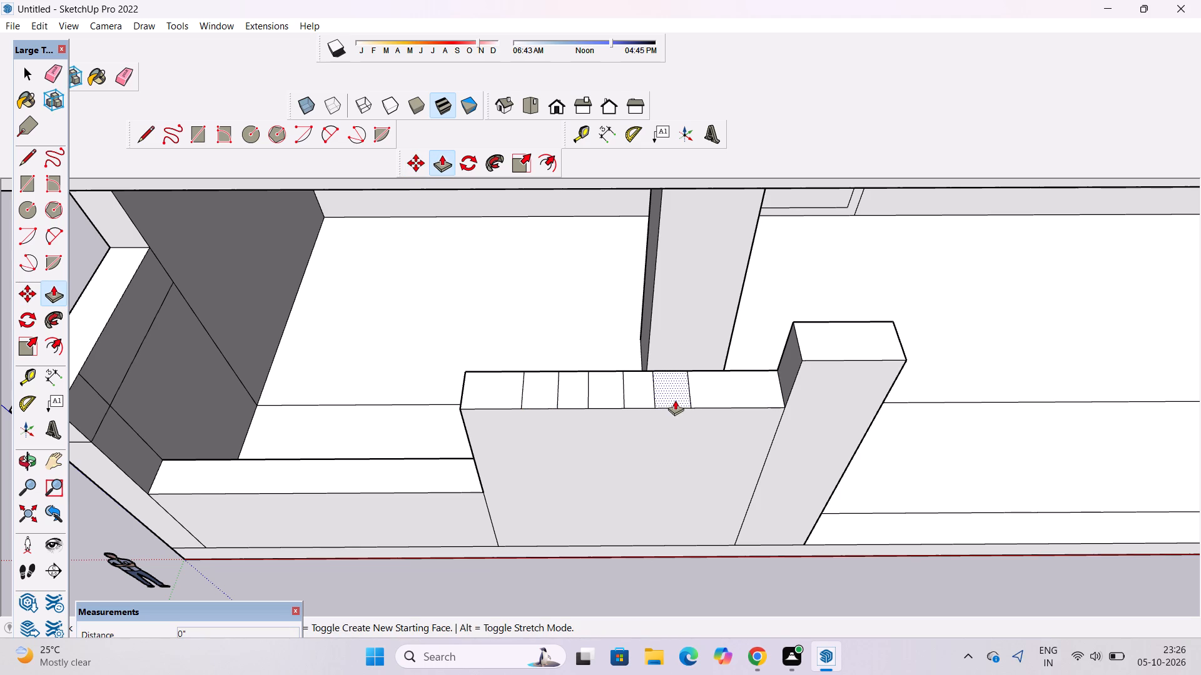
{"action": "left_click", "coordinate": [674, 400]}
{"action": "key", "text": "o"}
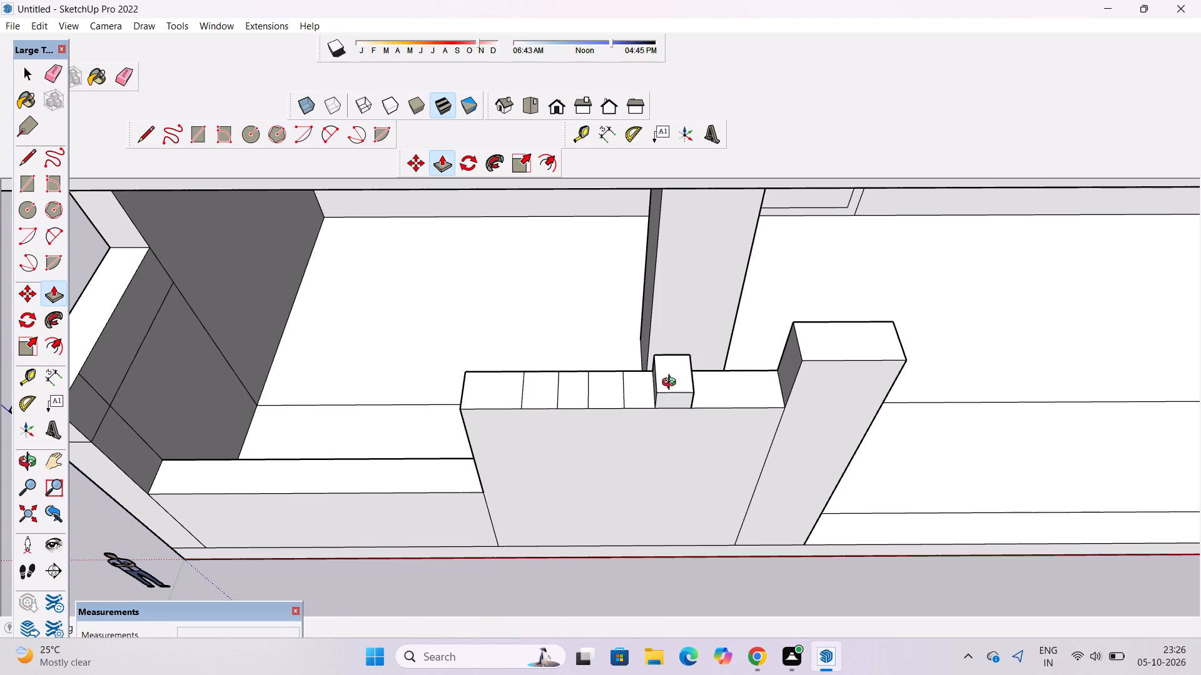
{"action": "left_click_drag", "start_coordinate": [672, 384], "coordinate": [676, 315]}
{"action": "scroll", "coordinate": [684, 326], "scroll_direction": "down", "scroll_amount": 3}
{"action": "left_click_drag", "start_coordinate": [687, 334], "coordinate": [707, 435], "text": "shift"}
{"action": "left_click_drag", "start_coordinate": [707, 436], "coordinate": [698, 381]}
{"action": "left_click_drag", "start_coordinate": [699, 378], "coordinate": [714, 455], "text": "shift"}
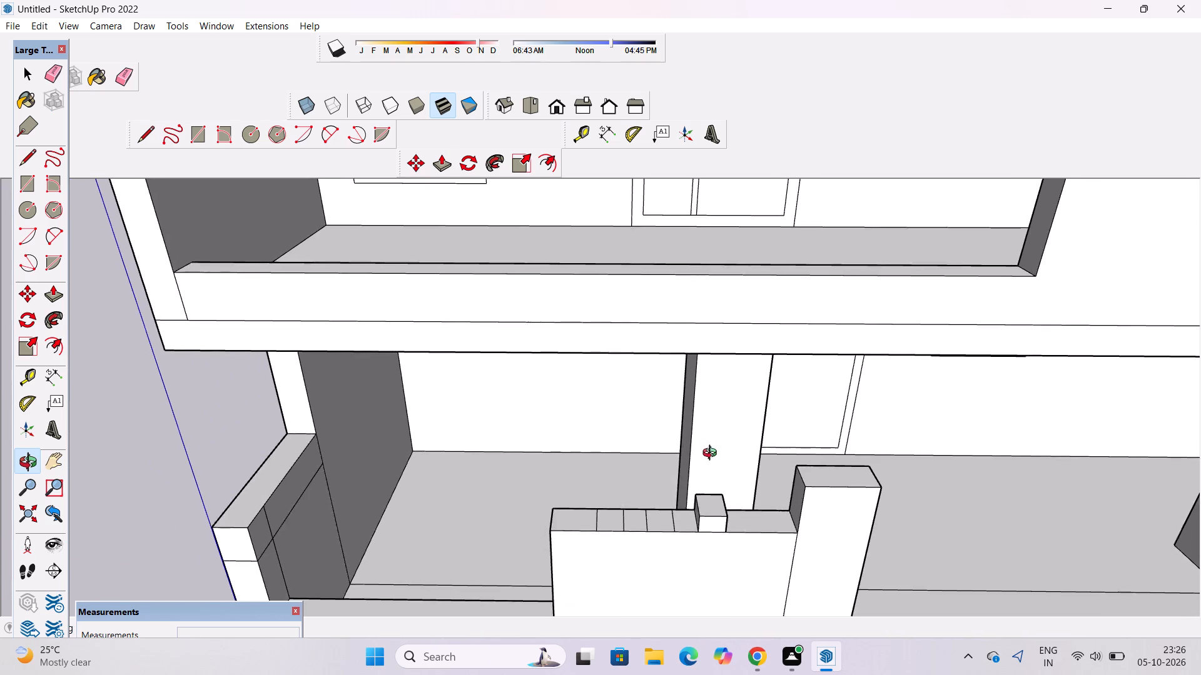
{"action": "left_click_drag", "start_coordinate": [710, 445], "coordinate": [710, 410]}
{"action": "key", "text": "p"}
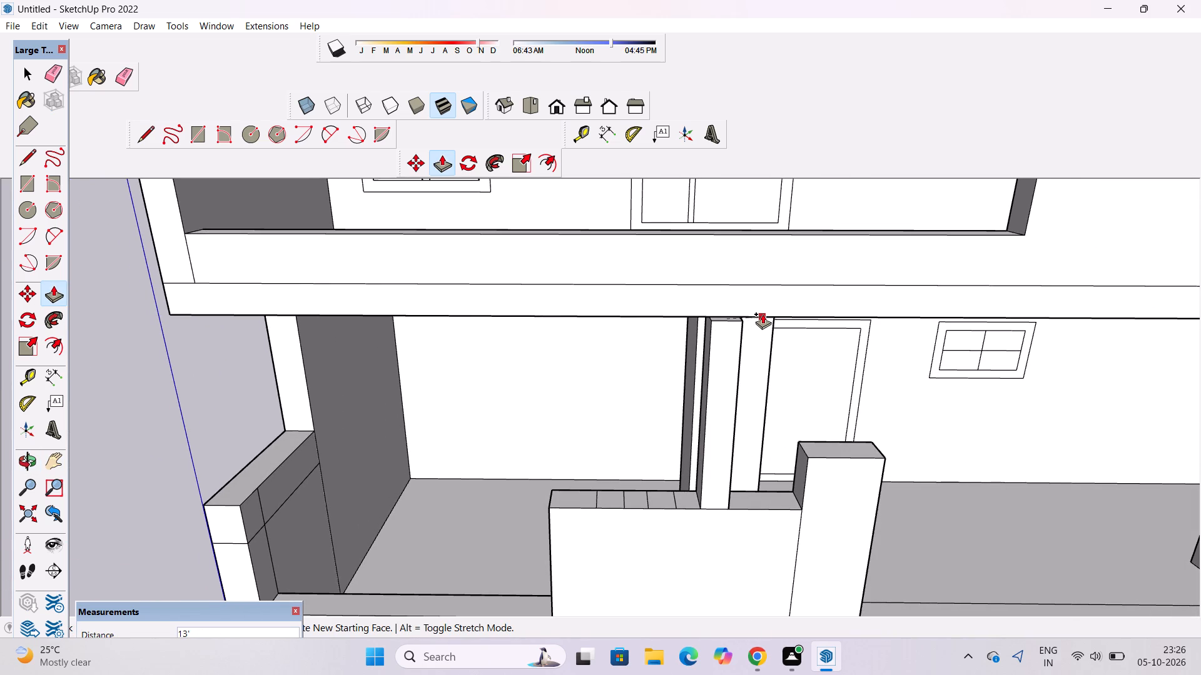
{"action": "left_click", "coordinate": [763, 314]}
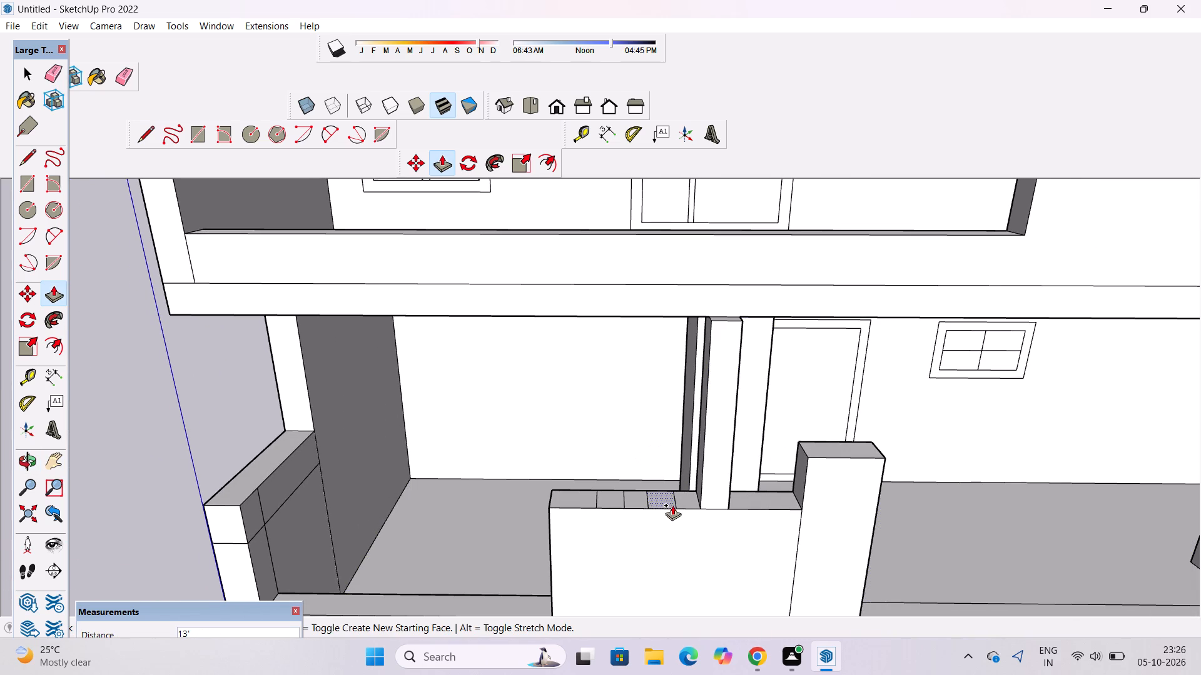
{"action": "left_click", "coordinate": [665, 497]}
{"action": "left_click", "coordinate": [702, 314]}
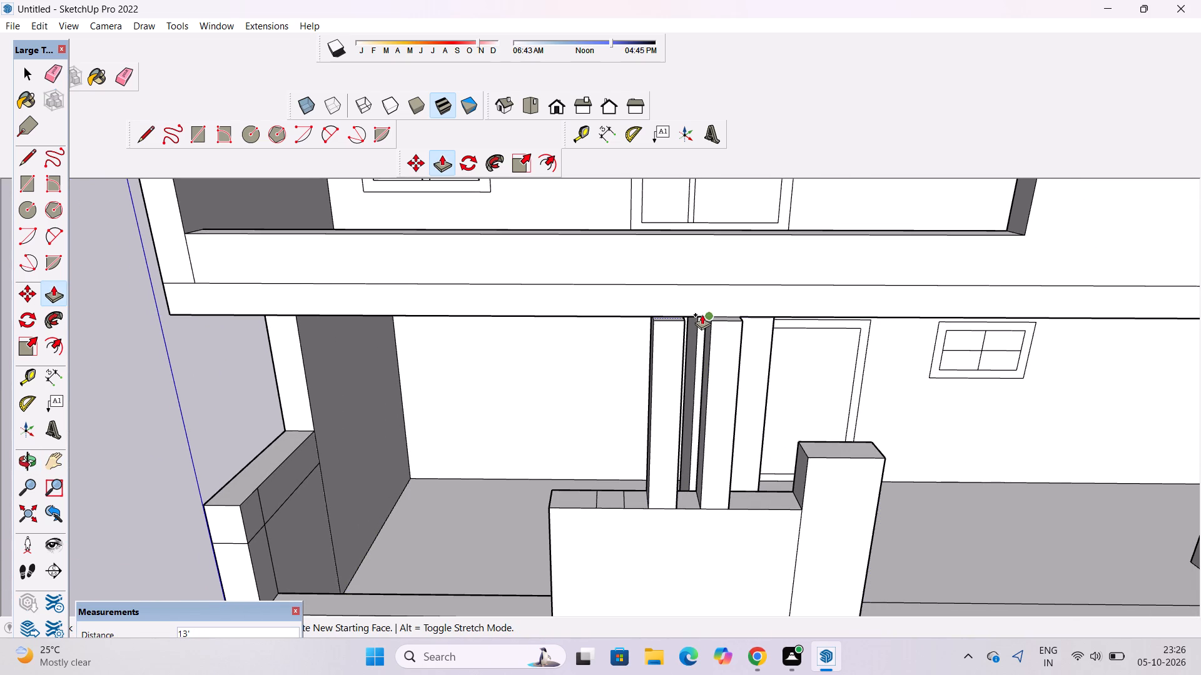
{"action": "left_click", "coordinate": [611, 501]}
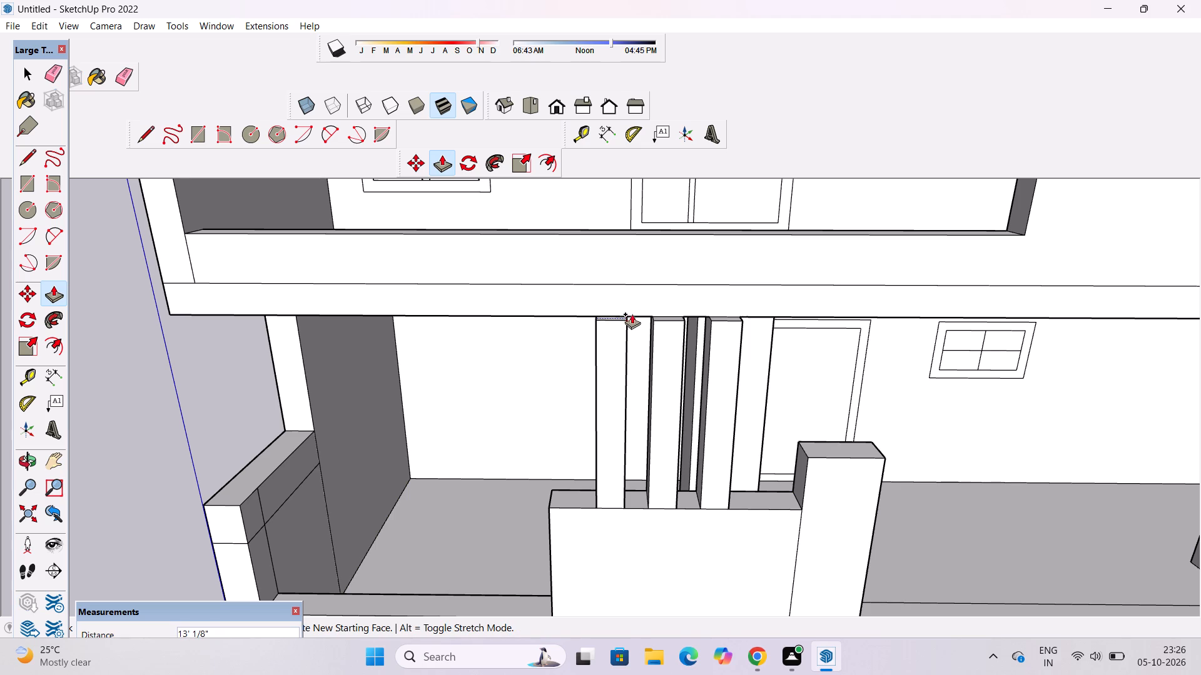
{"action": "left_click", "coordinate": [633, 312]}
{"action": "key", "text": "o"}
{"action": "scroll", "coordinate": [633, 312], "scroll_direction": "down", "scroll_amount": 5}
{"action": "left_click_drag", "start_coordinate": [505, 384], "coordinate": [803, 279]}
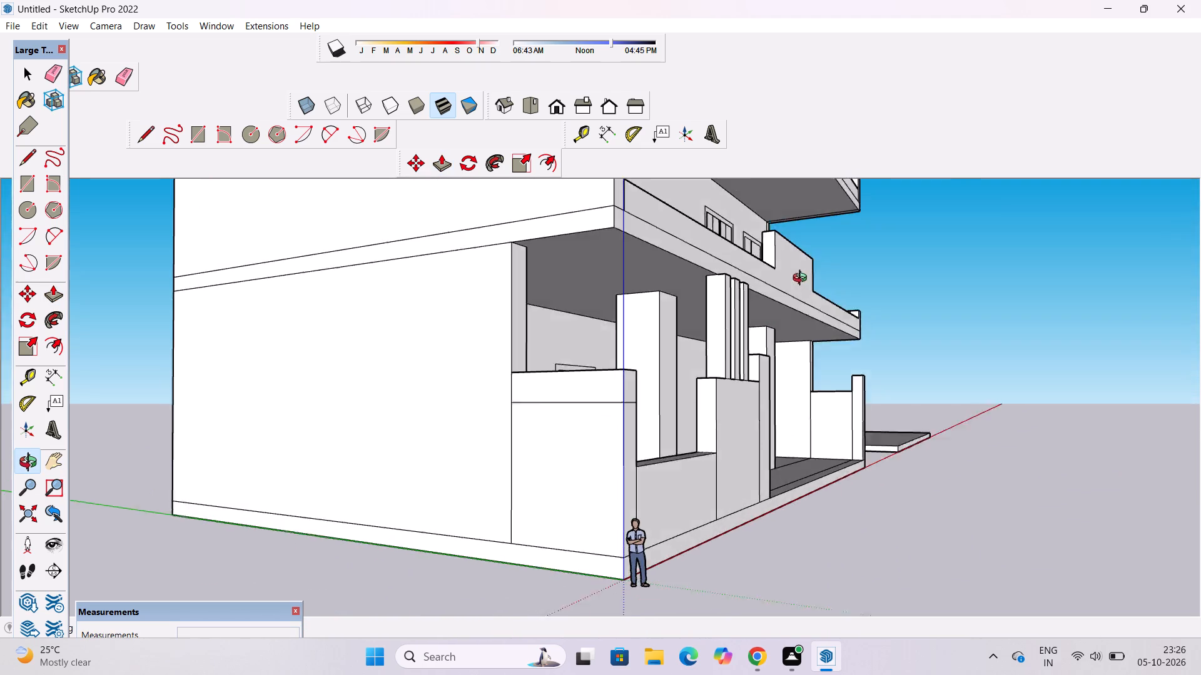
Erase the leftover lines crossing the porch floor between the columns and beside the side wall.
{"action": "left_click_drag", "start_coordinate": [803, 279], "coordinate": [806, 266]}
{"action": "left_click_drag", "start_coordinate": [807, 264], "coordinate": [650, 475]}
{"action": "scroll", "coordinate": [723, 359], "scroll_direction": "up", "scroll_amount": 3}
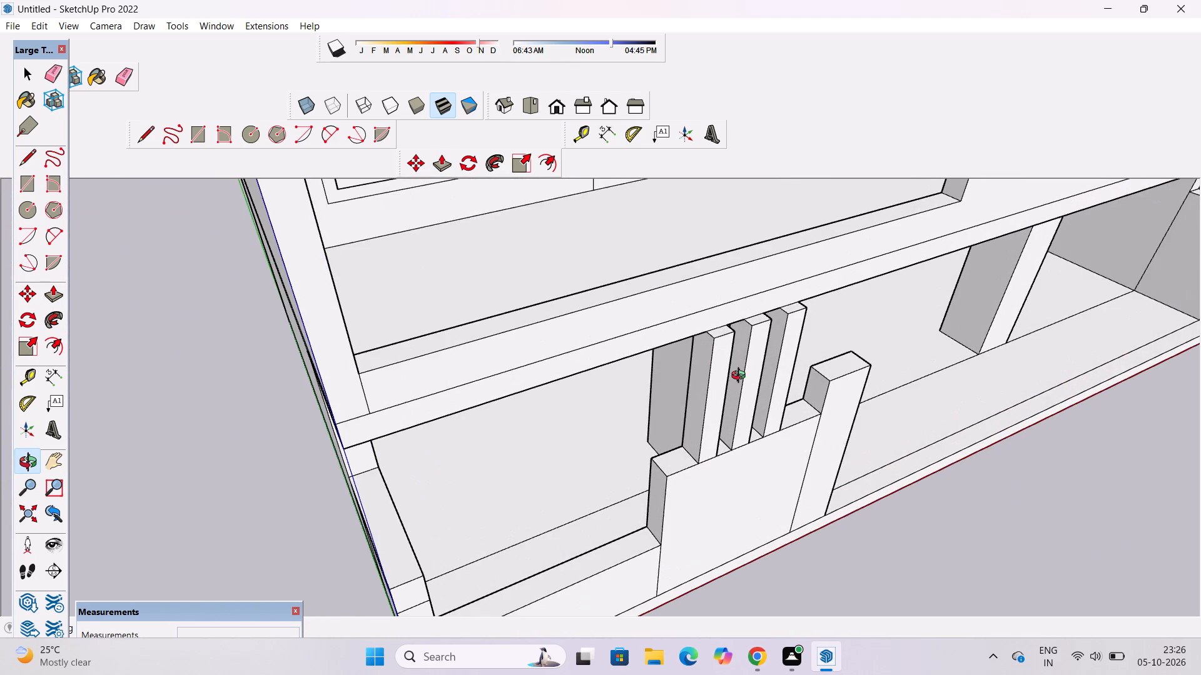
{"action": "left_click_drag", "start_coordinate": [741, 377], "coordinate": [669, 353], "text": "shift"}
{"action": "left_click_drag", "start_coordinate": [677, 365], "coordinate": [584, 389]}
{"action": "scroll", "coordinate": [580, 391], "scroll_direction": "down", "scroll_amount": 4}
{"action": "left_click_drag", "start_coordinate": [722, 415], "coordinate": [669, 419]}
{"action": "left_click_drag", "start_coordinate": [668, 419], "coordinate": [530, 419], "text": "shift"}
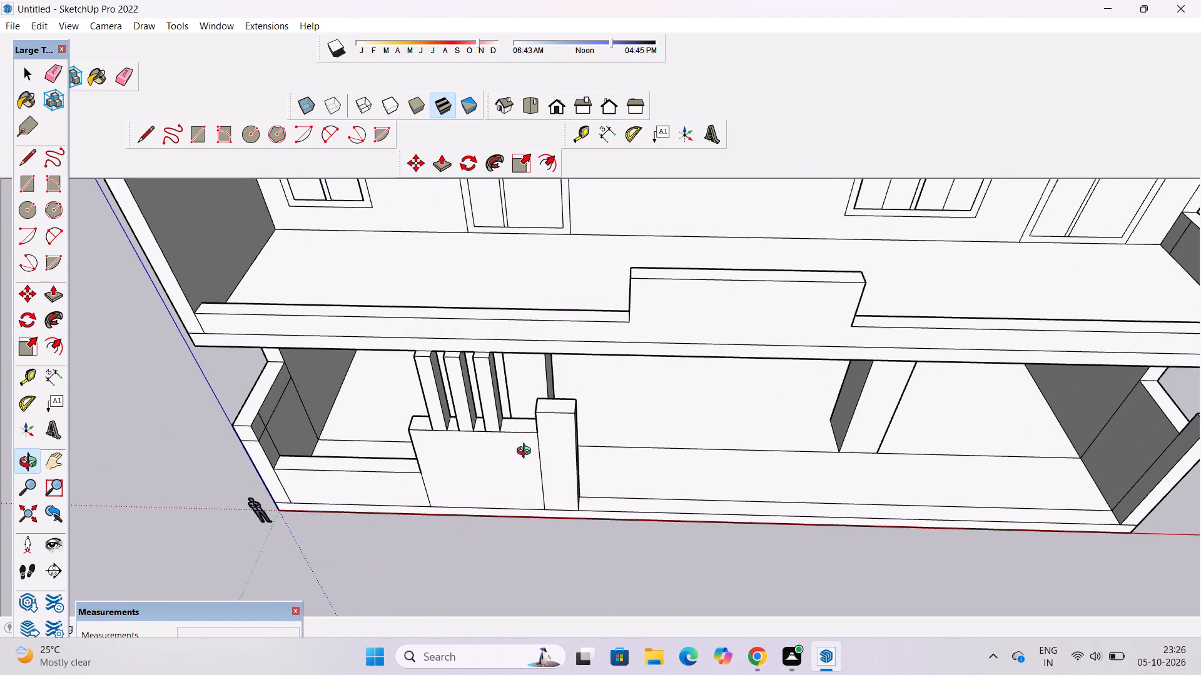
{"action": "left_click_drag", "start_coordinate": [527, 452], "coordinate": [517, 407]}
{"action": "left_click_drag", "start_coordinate": [556, 409], "coordinate": [454, 433]}
{"action": "left_click_drag", "start_coordinate": [453, 433], "coordinate": [452, 454]}
{"action": "key", "text": "e"}
{"action": "left_click_drag", "start_coordinate": [558, 393], "coordinate": [562, 432]}
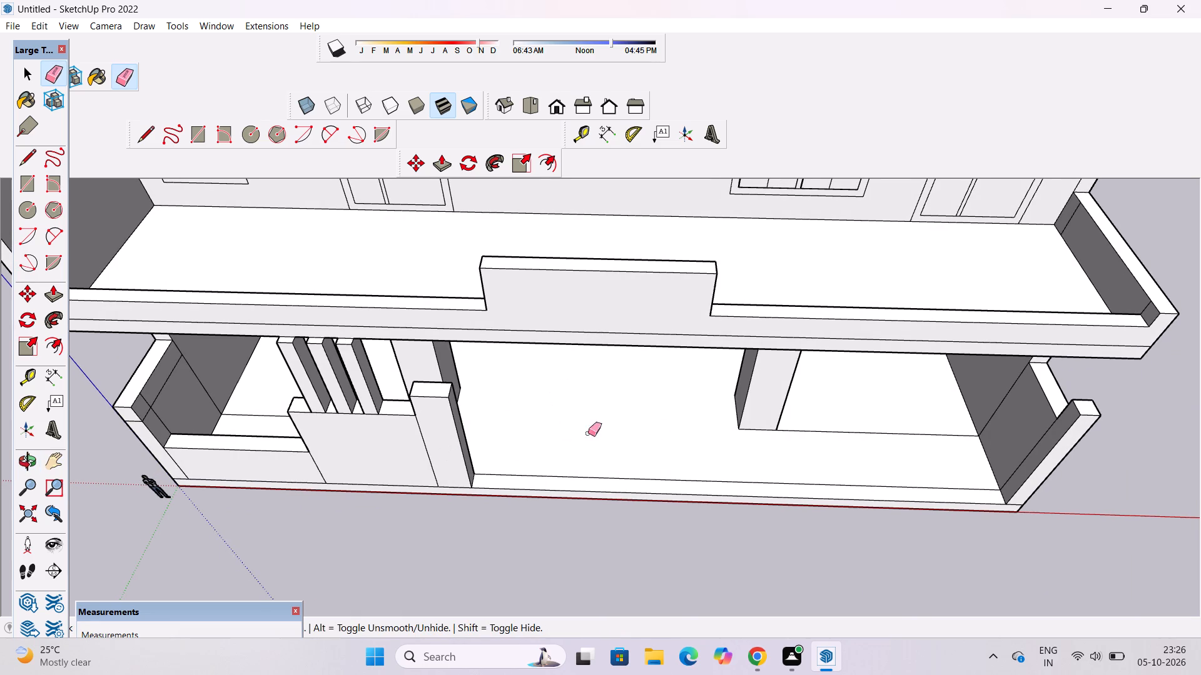
{"action": "left_click_drag", "start_coordinate": [844, 417], "coordinate": [851, 435]}
{"action": "left_click", "coordinate": [1010, 389]}
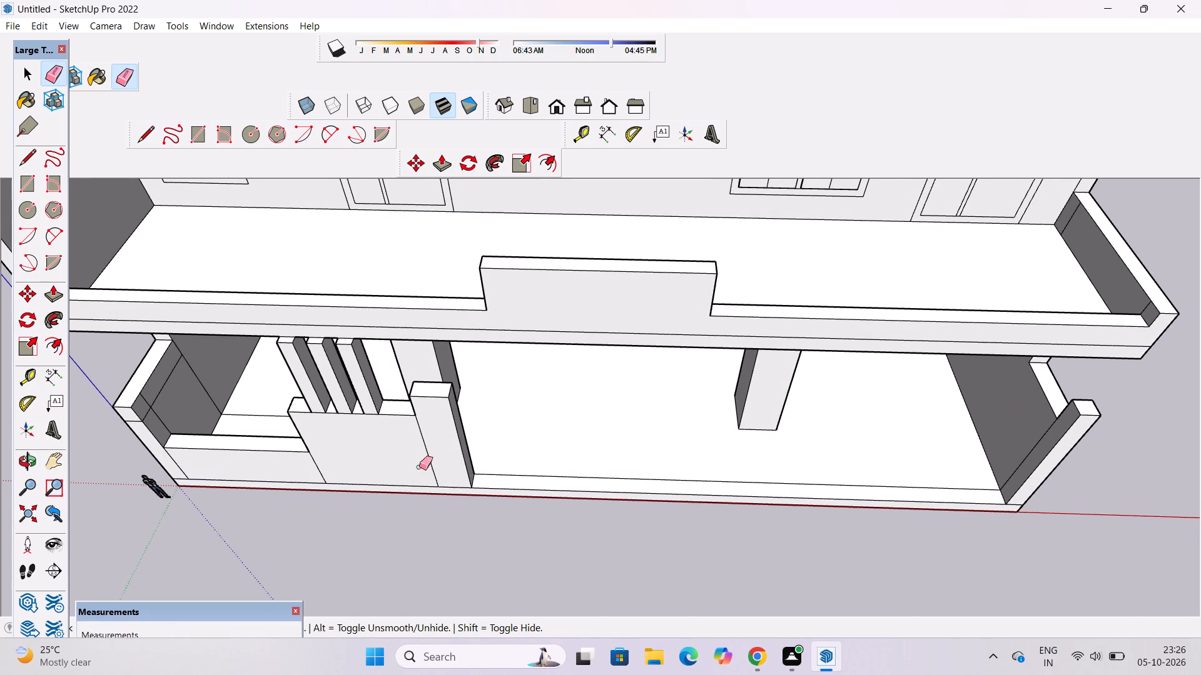
Erase the leftover lines on the left side wall and the floor line behind the low front wall.
{"action": "scroll", "coordinate": [204, 395], "scroll_direction": "up", "scroll_amount": 3}
{"action": "left_click_drag", "start_coordinate": [200, 387], "coordinate": [201, 406]}
{"action": "left_click", "coordinate": [171, 381]}
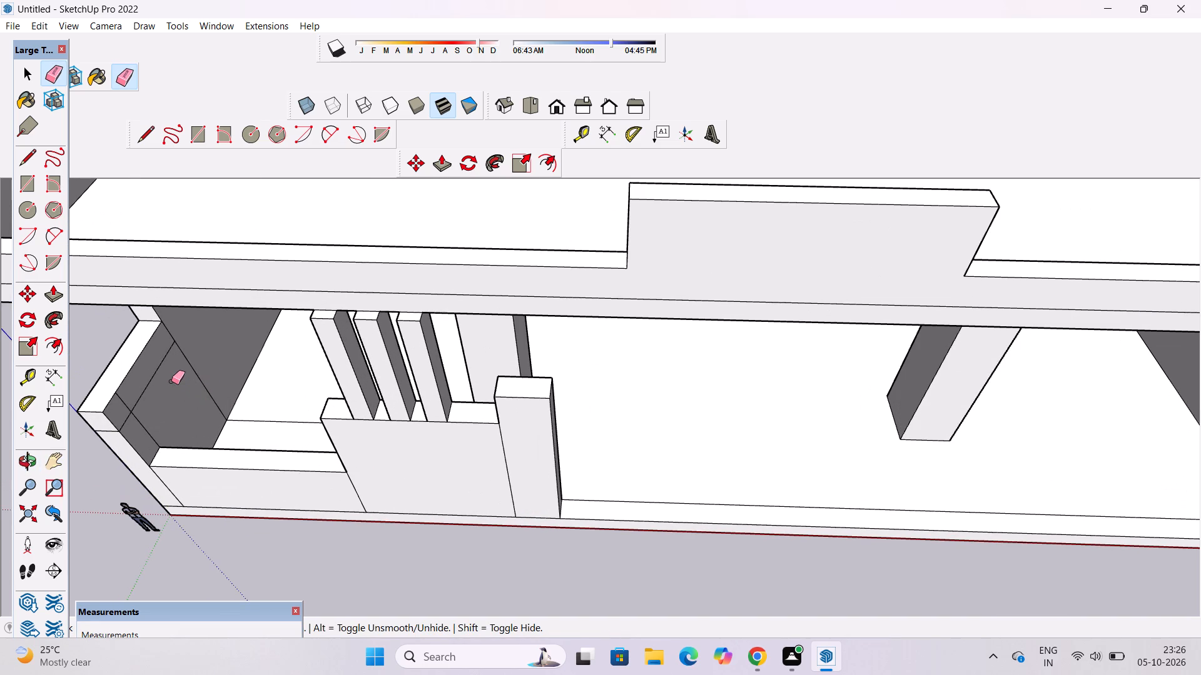
{"action": "left_click_drag", "start_coordinate": [202, 355], "coordinate": [171, 367]}
{"action": "left_click_drag", "start_coordinate": [174, 329], "coordinate": [134, 395]}
{"action": "left_click_drag", "start_coordinate": [128, 394], "coordinate": [134, 421]}
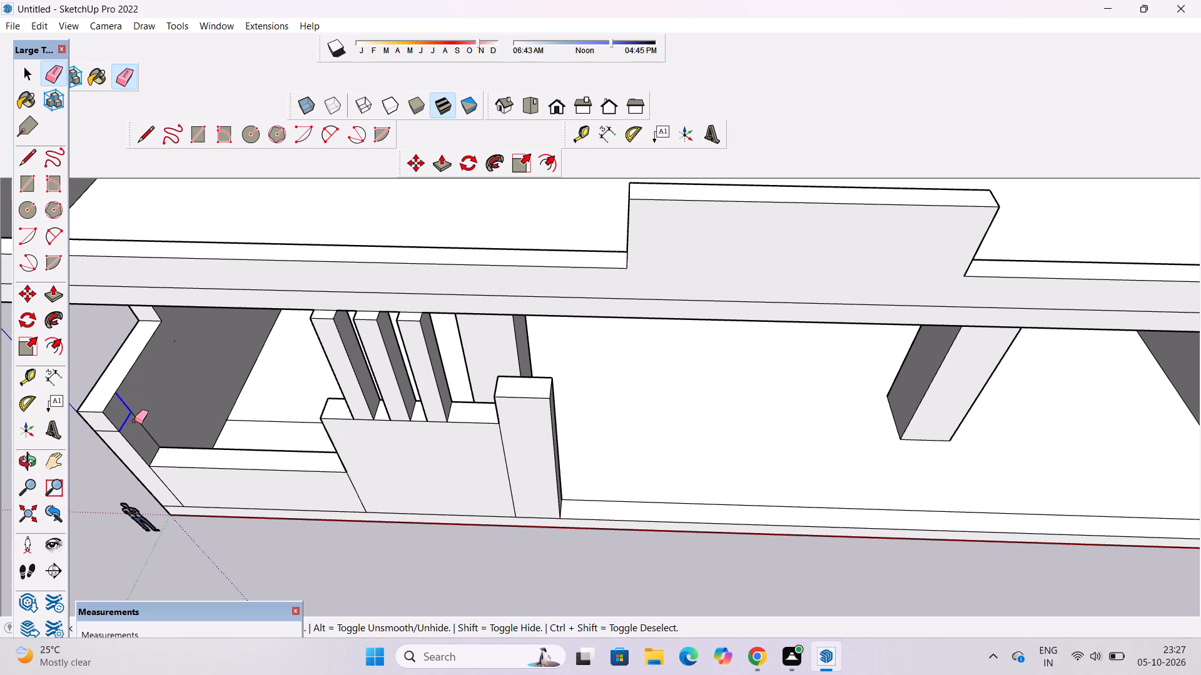
{"action": "left_click_drag", "start_coordinate": [134, 421], "coordinate": [138, 421]}
{"action": "left_click", "coordinate": [102, 429]}
{"action": "left_click_drag", "start_coordinate": [268, 406], "coordinate": [272, 424]}
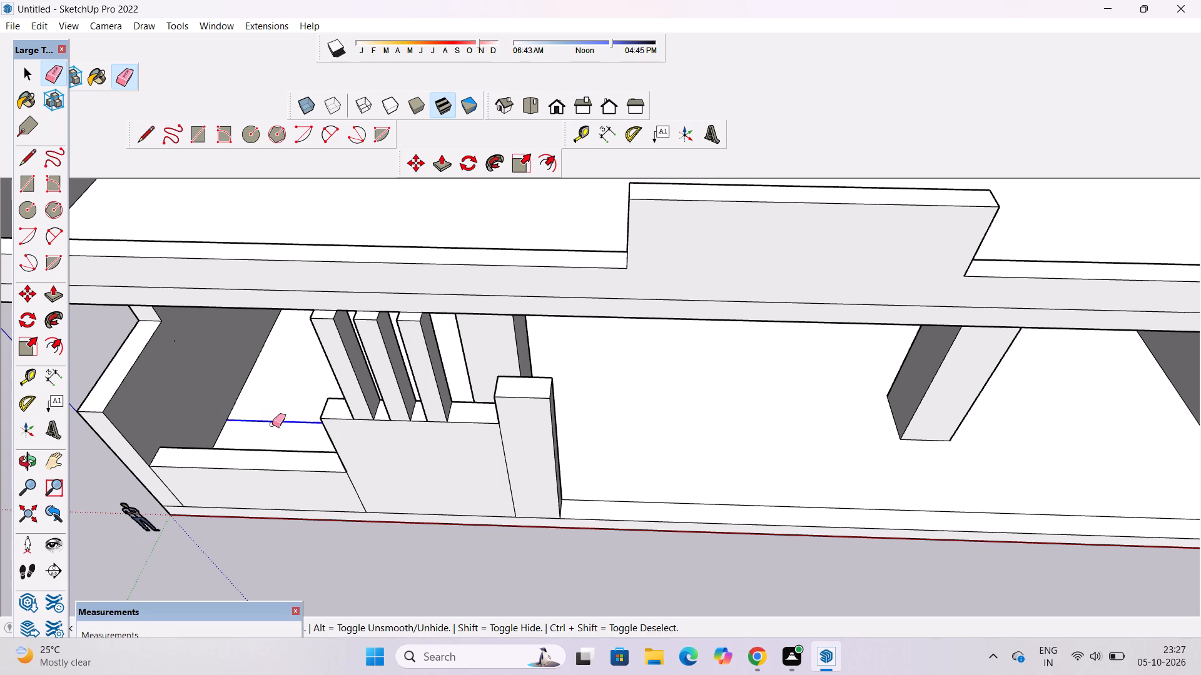
{"action": "left_click_drag", "start_coordinate": [272, 424], "coordinate": [273, 424]}
Examine the slender columns and the whole ground-floor front from several angles.
{"action": "key", "text": "o"}
{"action": "left_click_drag", "start_coordinate": [250, 458], "coordinate": [580, 348]}
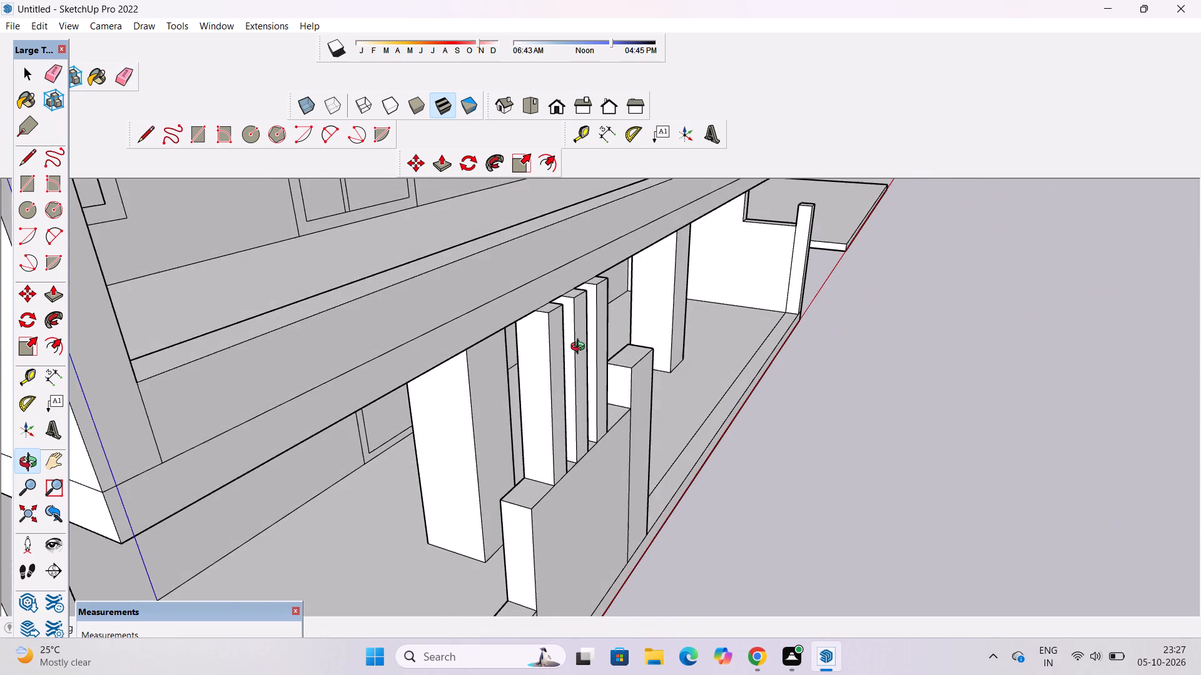
{"action": "scroll", "coordinate": [580, 348], "scroll_direction": "down", "scroll_amount": 4}
{"action": "left_click_drag", "start_coordinate": [700, 381], "coordinate": [509, 370]}
{"action": "left_click_drag", "start_coordinate": [571, 388], "coordinate": [559, 482], "text": "shift"}
{"action": "left_click_drag", "start_coordinate": [589, 482], "coordinate": [496, 356]}
{"action": "scroll", "coordinate": [494, 348], "scroll_direction": "down", "scroll_amount": 3}
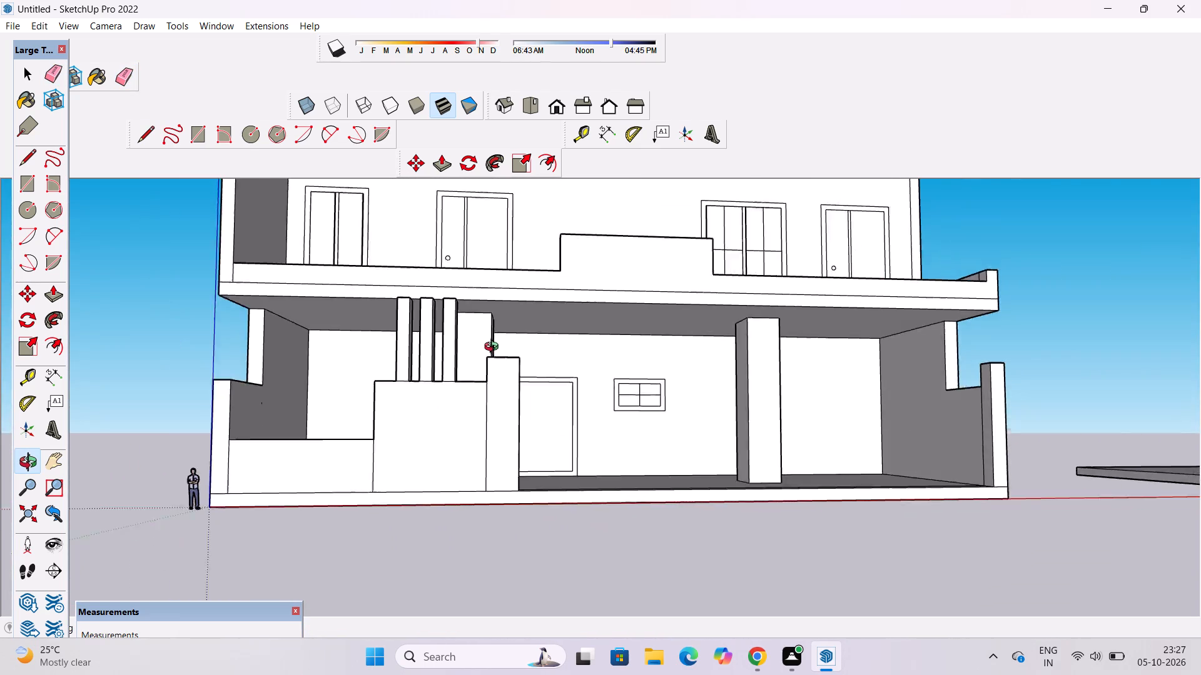
{"action": "scroll", "coordinate": [494, 348], "scroll_direction": "down", "scroll_amount": 2}
{"action": "left_click_drag", "start_coordinate": [633, 411], "coordinate": [634, 449]}
{"action": "left_click_drag", "start_coordinate": [642, 451], "coordinate": [605, 410], "text": "shift"}
{"action": "left_click_drag", "start_coordinate": [602, 399], "coordinate": [579, 461]}
Draw a thin rectangle about 8 5/16" by 79' along the front floor strip, spanning the opening between the two boundary posts.
{"action": "scroll", "coordinate": [662, 466], "scroll_direction": "up", "scroll_amount": 3}
{"action": "left_click_drag", "start_coordinate": [670, 462], "coordinate": [639, 435], "text": "shift"}
{"action": "left_click_drag", "start_coordinate": [637, 431], "coordinate": [618, 496]}
{"action": "scroll", "coordinate": [641, 397], "scroll_direction": "up", "scroll_amount": 2}
{"action": "left_click_drag", "start_coordinate": [626, 417], "coordinate": [626, 428]}
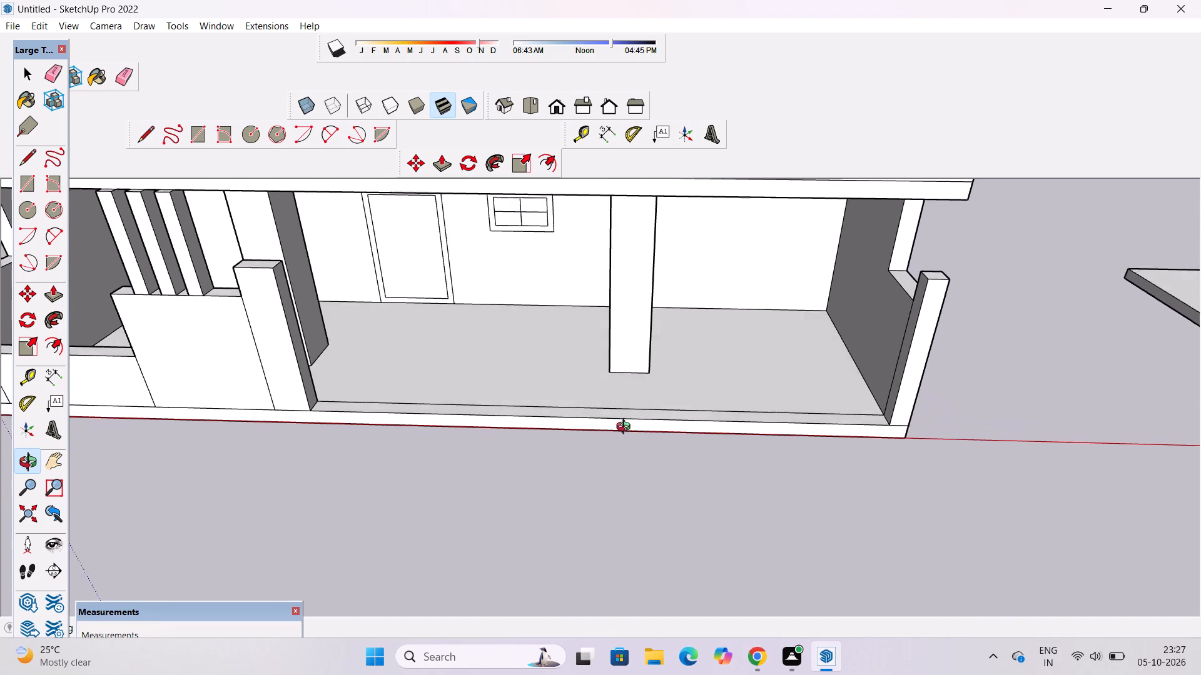
{"action": "left_click_drag", "start_coordinate": [626, 428], "coordinate": [624, 444]}
{"action": "left_click_drag", "start_coordinate": [590, 461], "coordinate": [594, 473]}
{"action": "left_click_drag", "start_coordinate": [539, 450], "coordinate": [554, 420], "text": "shift"}
{"action": "left_click_drag", "start_coordinate": [555, 421], "coordinate": [560, 457]}
{"action": "scroll", "coordinate": [553, 419], "scroll_direction": "up", "scroll_amount": 2}
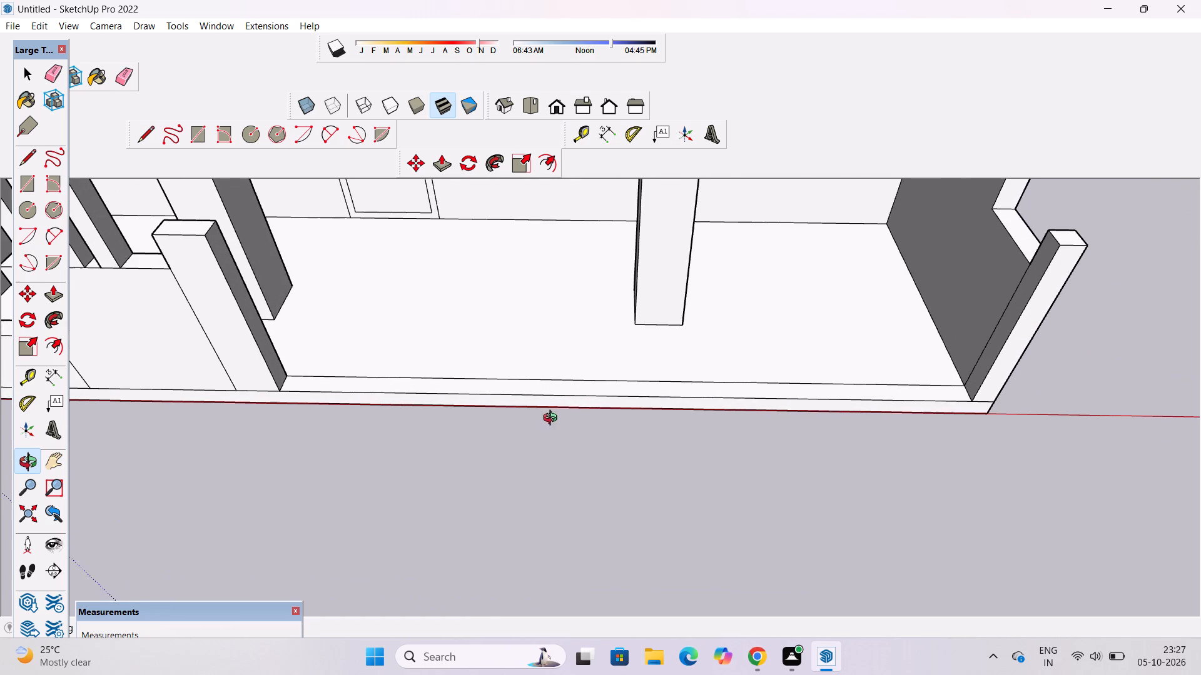
{"action": "left_click_drag", "start_coordinate": [553, 419], "coordinate": [557, 434], "text": "shift"}
{"action": "left_click", "coordinate": [557, 434], "text": "shift"}
{"action": "left_click_drag", "start_coordinate": [558, 439], "coordinate": [559, 451]}
{"action": "key", "text": "r"}
{"action": "scroll", "coordinate": [323, 392], "scroll_direction": "up", "scroll_amount": 6}
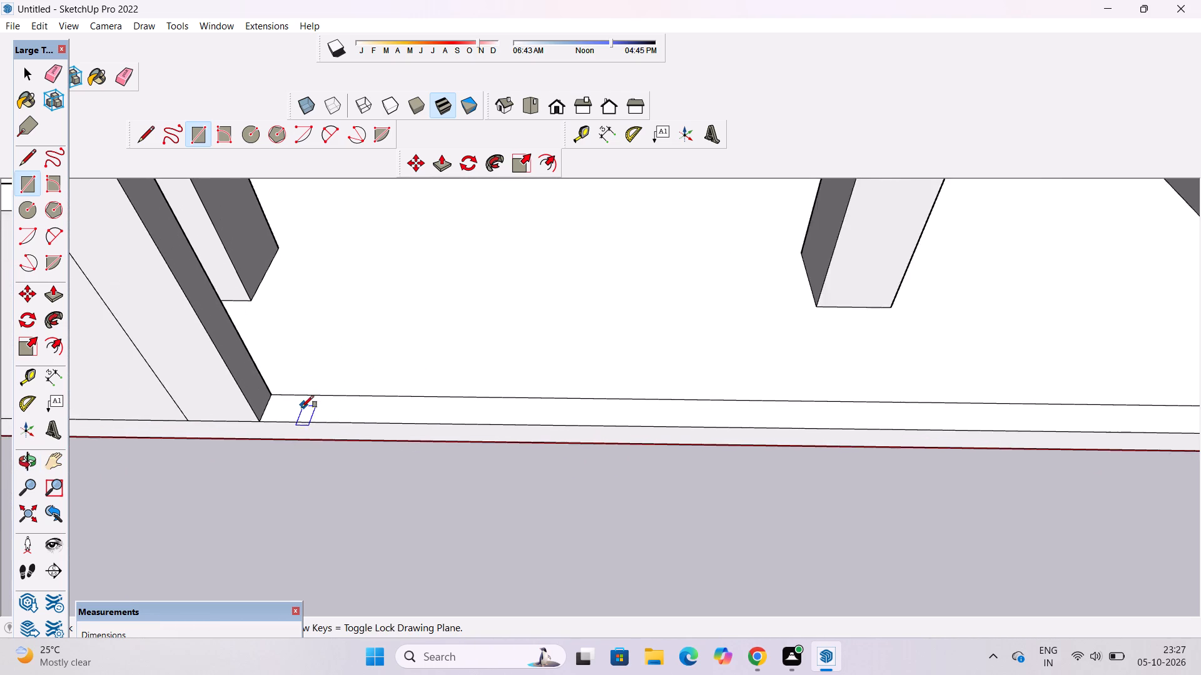
{"action": "scroll", "coordinate": [302, 407], "scroll_direction": "up", "scroll_amount": 3}
{"action": "left_click", "coordinate": [255, 397]}
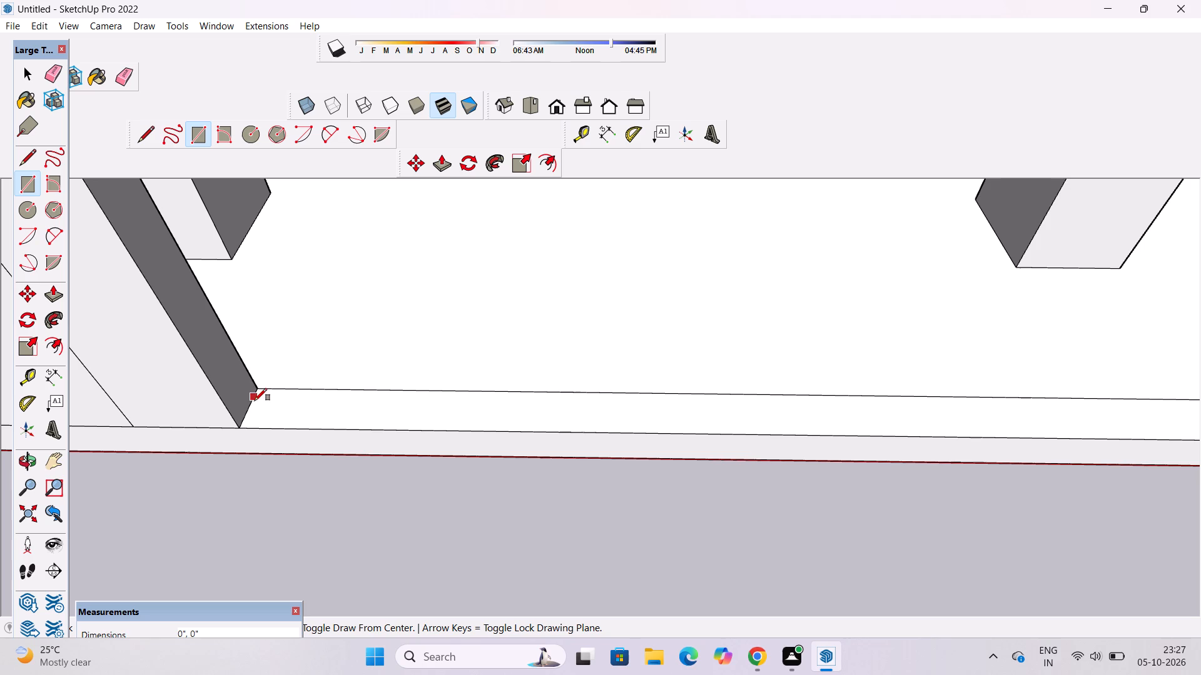
{"action": "scroll", "coordinate": [283, 408], "scroll_direction": "down", "scroll_amount": 11}
{"action": "scroll", "coordinate": [393, 422], "scroll_direction": "up", "scroll_amount": 2}
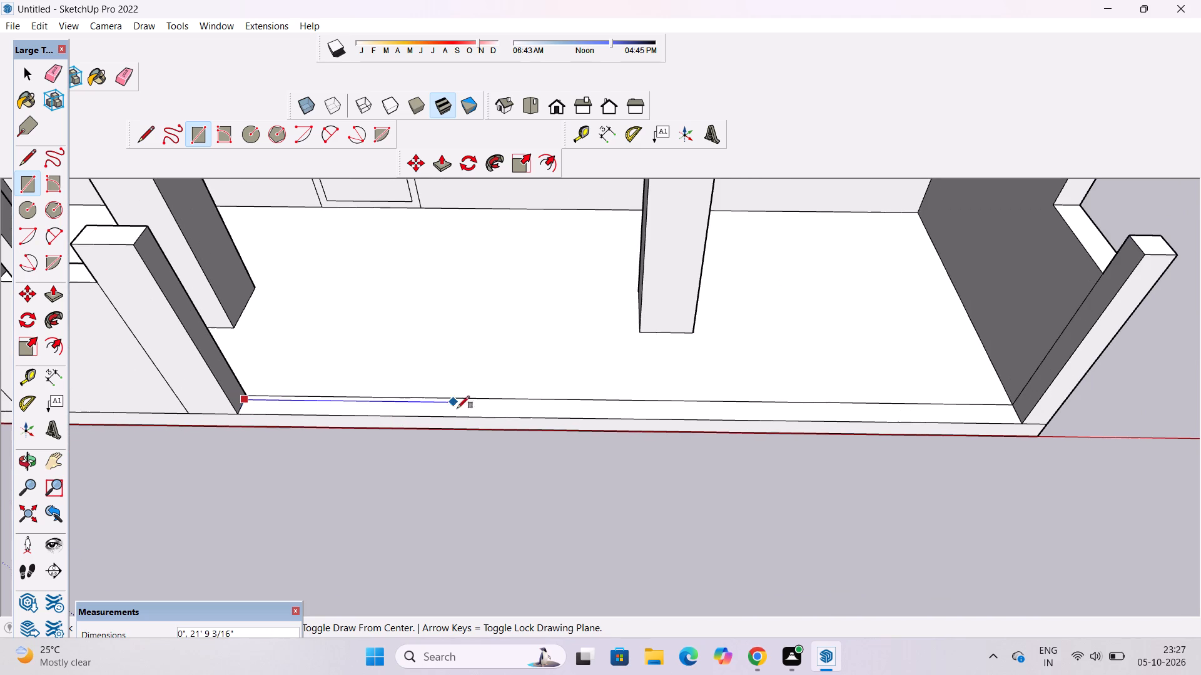
{"action": "scroll", "coordinate": [613, 419], "scroll_direction": "down", "scroll_amount": 4}
{"action": "scroll", "coordinate": [842, 403], "scroll_direction": "up", "scroll_amount": 8}
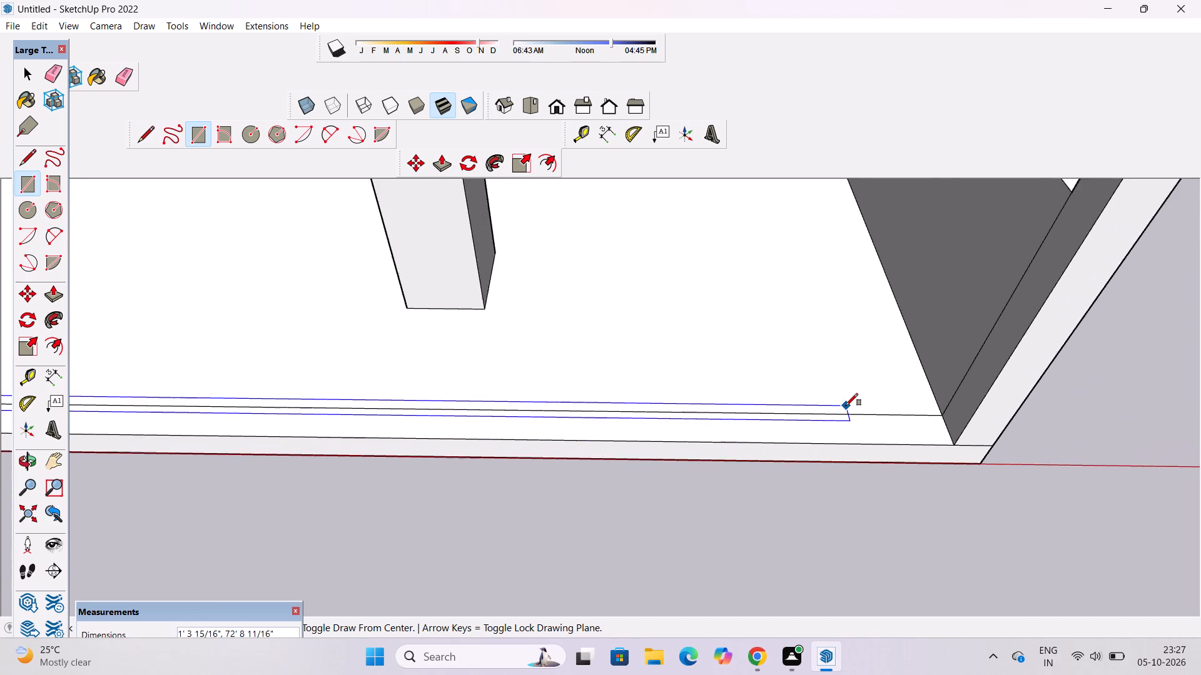
{"action": "scroll", "coordinate": [846, 406], "scroll_direction": "up", "scroll_amount": 4}
{"action": "left_click", "coordinate": [1001, 445]}
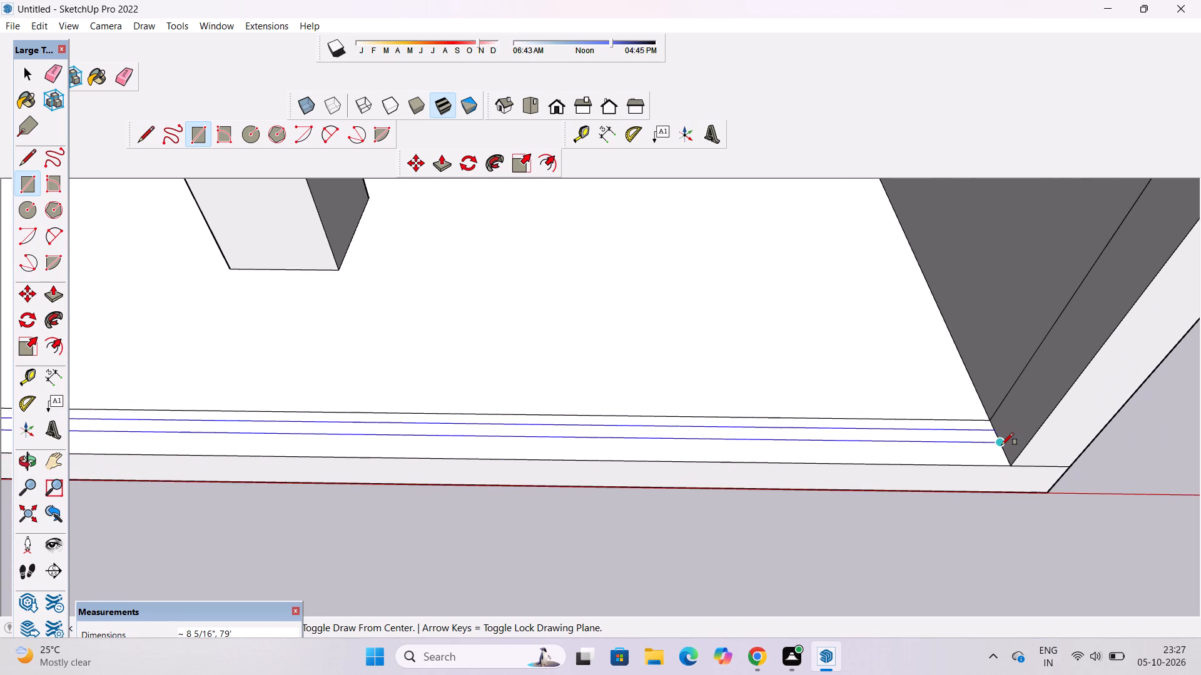
Move the thin rectangle a few inches toward the front edge of the floor strip and deselect it.
{"action": "key", "text": "space"}
{"action": "scroll", "coordinate": [781, 416], "scroll_direction": "up", "scroll_amount": 3}
{"action": "double_click", "coordinate": [786, 439]}
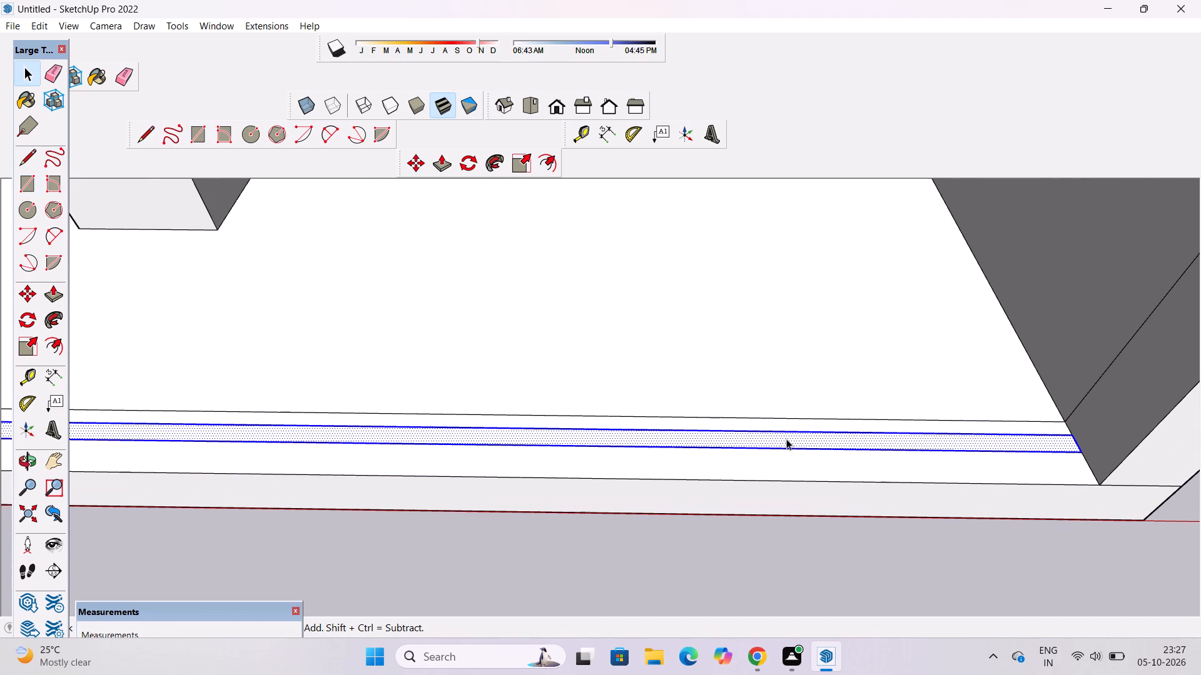
{"action": "scroll", "coordinate": [786, 439], "scroll_direction": "down", "scroll_amount": 9}
{"action": "key", "text": "m"}
{"action": "scroll", "coordinate": [878, 326], "scroll_direction": "down", "scroll_amount": 4}
{"action": "scroll", "coordinate": [559, 396], "scroll_direction": "up", "scroll_amount": 2}
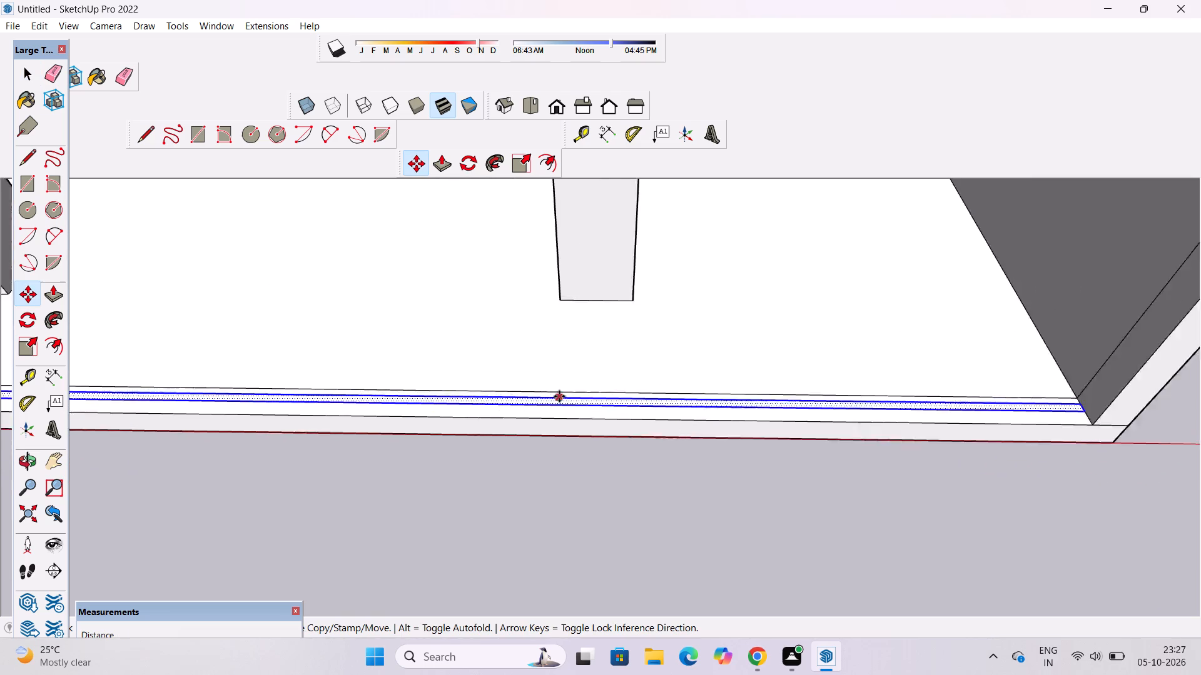
{"action": "scroll", "coordinate": [559, 396], "scroll_direction": "up", "scroll_amount": 9}
{"action": "left_click", "coordinate": [510, 407]}
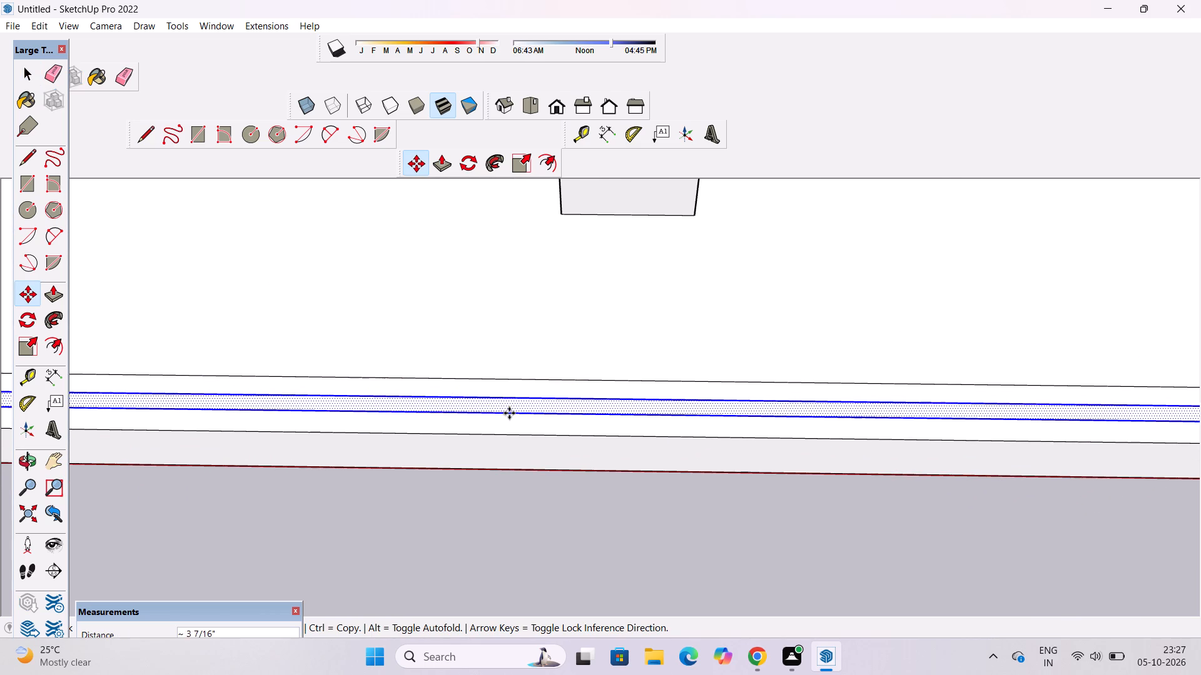
{"action": "left_click", "coordinate": [509, 416]}
{"action": "key", "text": "space"}
{"action": "key", "text": "o"}
{"action": "scroll", "coordinate": [564, 389], "scroll_direction": "down", "scroll_amount": 5}
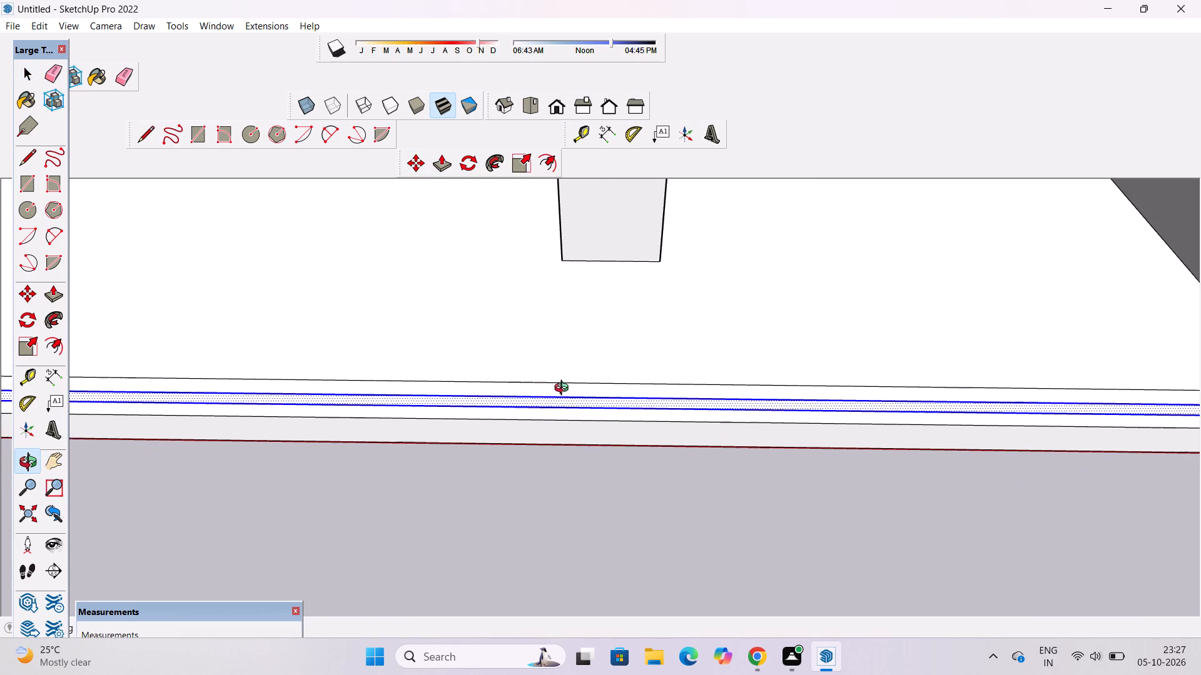
{"action": "scroll", "coordinate": [565, 389], "scroll_direction": "down", "scroll_amount": 6}
{"action": "left_click_drag", "start_coordinate": [569, 386], "coordinate": [577, 414], "text": "shift"}
{"action": "key", "text": "space"}
{"action": "left_click", "coordinate": [1090, 404]}
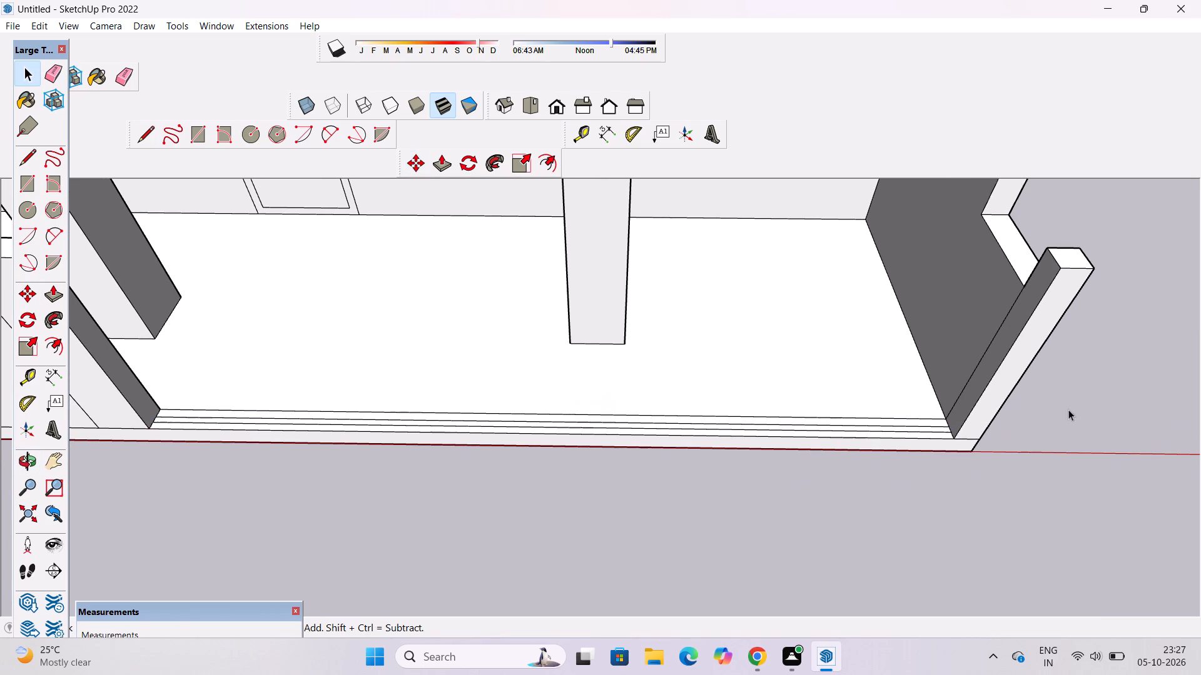
Push/Pull the thin rectangle up 19' as a panel closing the opening between the boundary posts.
{"action": "scroll", "coordinate": [905, 435], "scroll_direction": "up", "scroll_amount": 8}
{"action": "key", "text": "p"}
{"action": "left_click", "coordinate": [933, 417]}
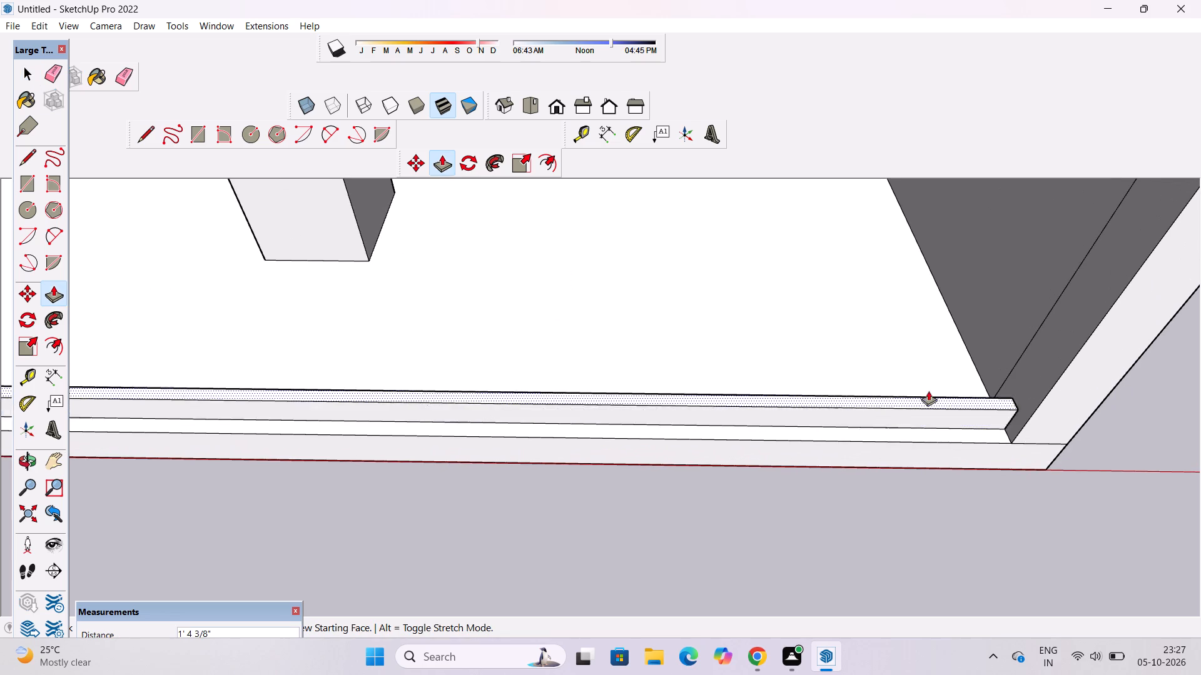
{"action": "scroll", "coordinate": [928, 391], "scroll_direction": "down", "scroll_amount": 10}
{"action": "key", "text": "o"}
{"action": "left_click_drag", "start_coordinate": [903, 442], "coordinate": [895, 367]}
{"action": "scroll", "coordinate": [895, 367], "scroll_direction": "down", "scroll_amount": 4}
{"action": "left_click_drag", "start_coordinate": [895, 367], "coordinate": [908, 412], "text": "shift"}
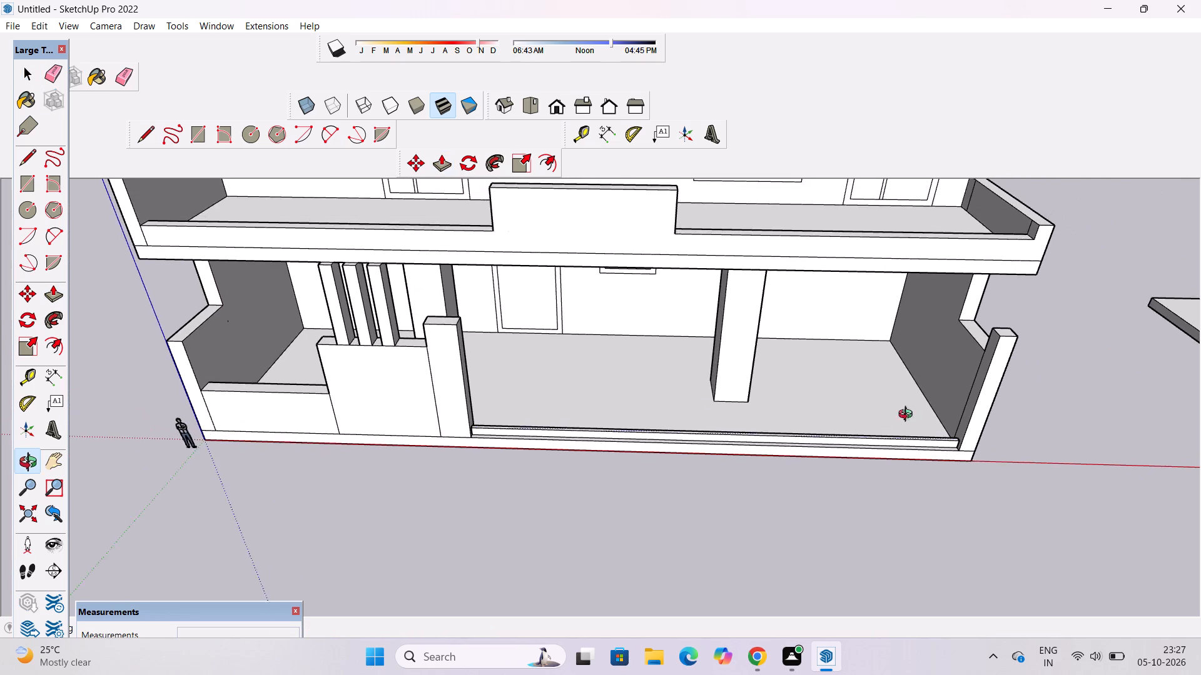
{"action": "left_click_drag", "start_coordinate": [908, 416], "coordinate": [903, 379]}
{"action": "left_click_drag", "start_coordinate": [903, 374], "coordinate": [903, 393], "text": "shift"}
{"action": "left_click_drag", "start_coordinate": [903, 393], "coordinate": [901, 381]}
{"action": "key", "text": "p"}
{"action": "scroll", "coordinate": [901, 367], "scroll_direction": "down", "scroll_amount": 1}
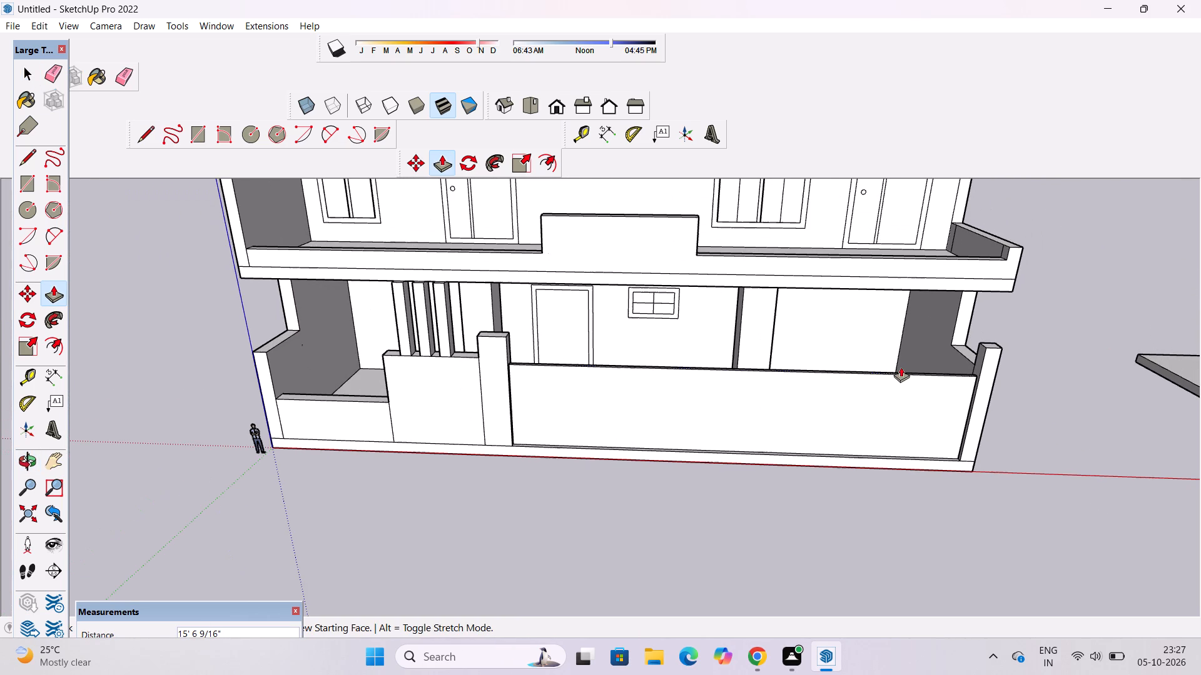
{"action": "scroll", "coordinate": [903, 359], "scroll_direction": "up", "scroll_amount": 1}
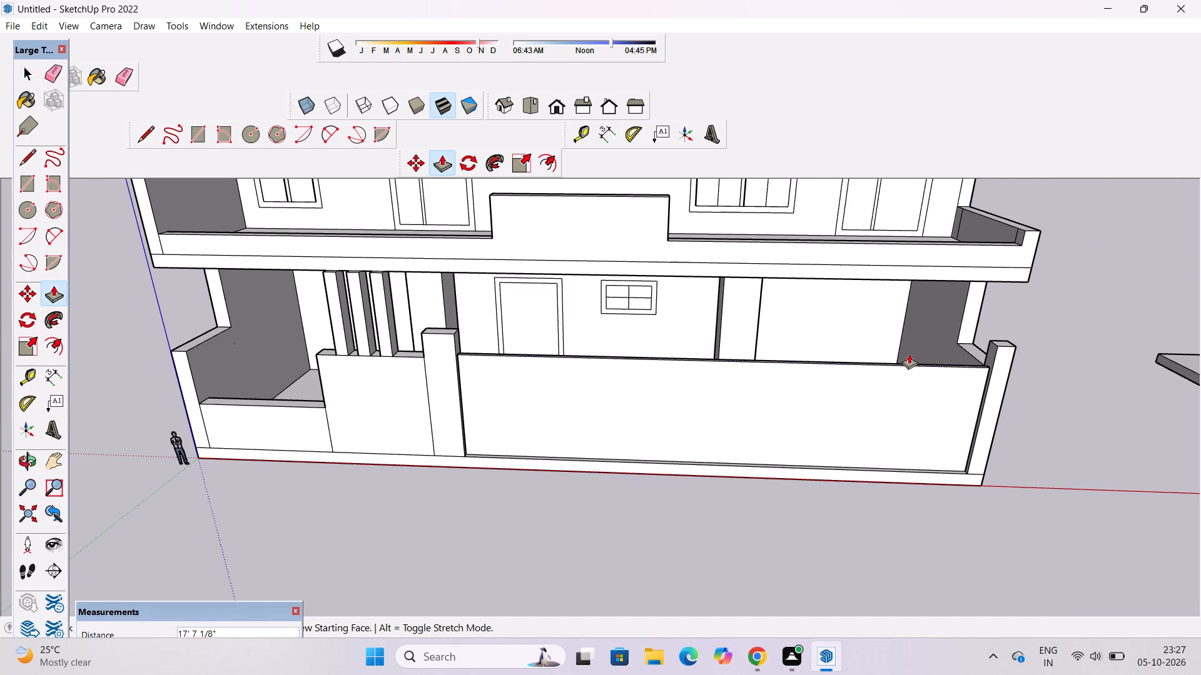
{"action": "type", "text": "19'"}
{"action": "key", "text": "Return"}
Examine the raised panel between the boundary posts in relation to the house front.
{"action": "key", "text": "o"}
{"action": "left_click_drag", "start_coordinate": [901, 422], "coordinate": [895, 391]}
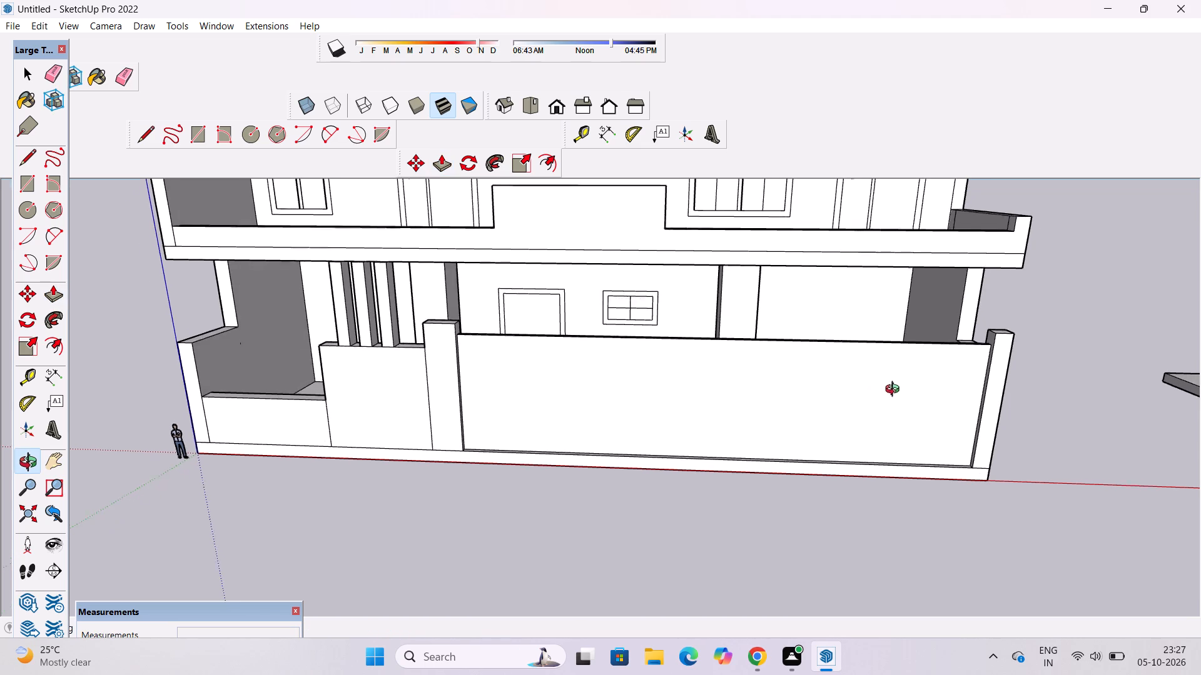
{"action": "left_click_drag", "start_coordinate": [895, 391], "coordinate": [895, 390]}
{"action": "left_click_drag", "start_coordinate": [839, 399], "coordinate": [811, 439], "text": "shift"}
{"action": "left_click_drag", "start_coordinate": [732, 472], "coordinate": [792, 433]}
{"action": "left_click_drag", "start_coordinate": [759, 420], "coordinate": [719, 434], "text": "shift"}
{"action": "left_click", "coordinate": [717, 434]}
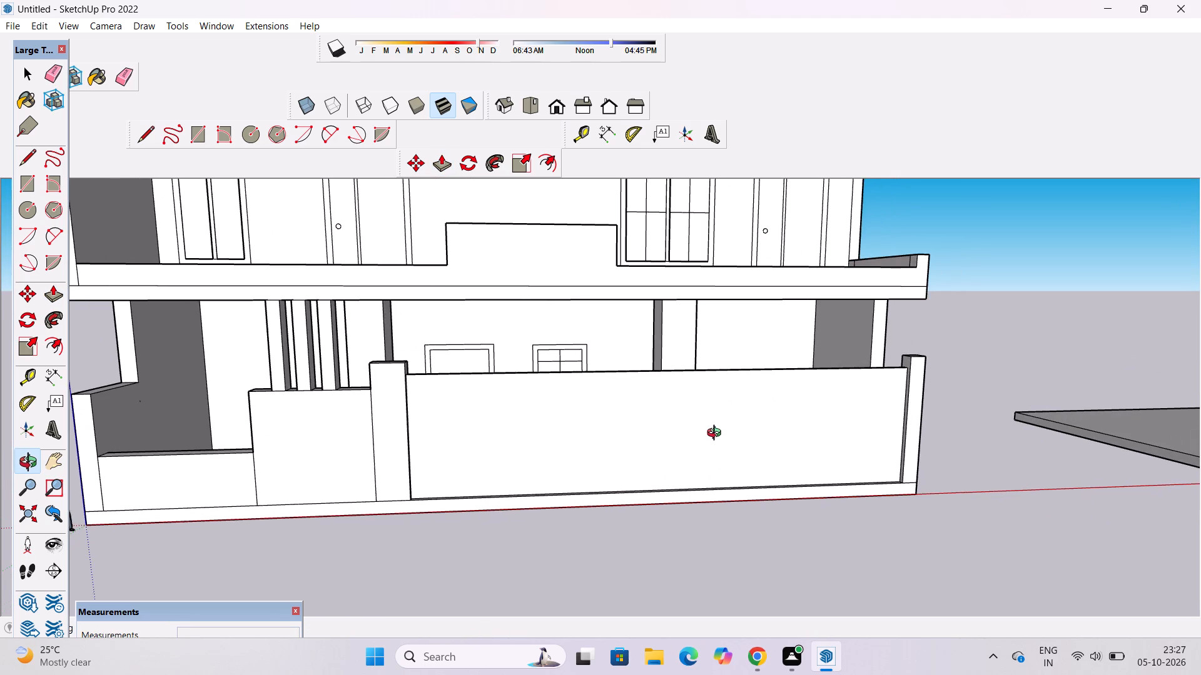
{"action": "scroll", "coordinate": [717, 434], "scroll_direction": "down", "scroll_amount": 1}
{"action": "left_click_drag", "start_coordinate": [751, 427], "coordinate": [731, 448]}
{"action": "scroll", "coordinate": [730, 449], "scroll_direction": "up", "scroll_amount": 2}
{"action": "left_click_drag", "start_coordinate": [729, 449], "coordinate": [699, 477], "text": "shift"}
{"action": "scroll", "coordinate": [681, 479], "scroll_direction": "up", "scroll_amount": 2}
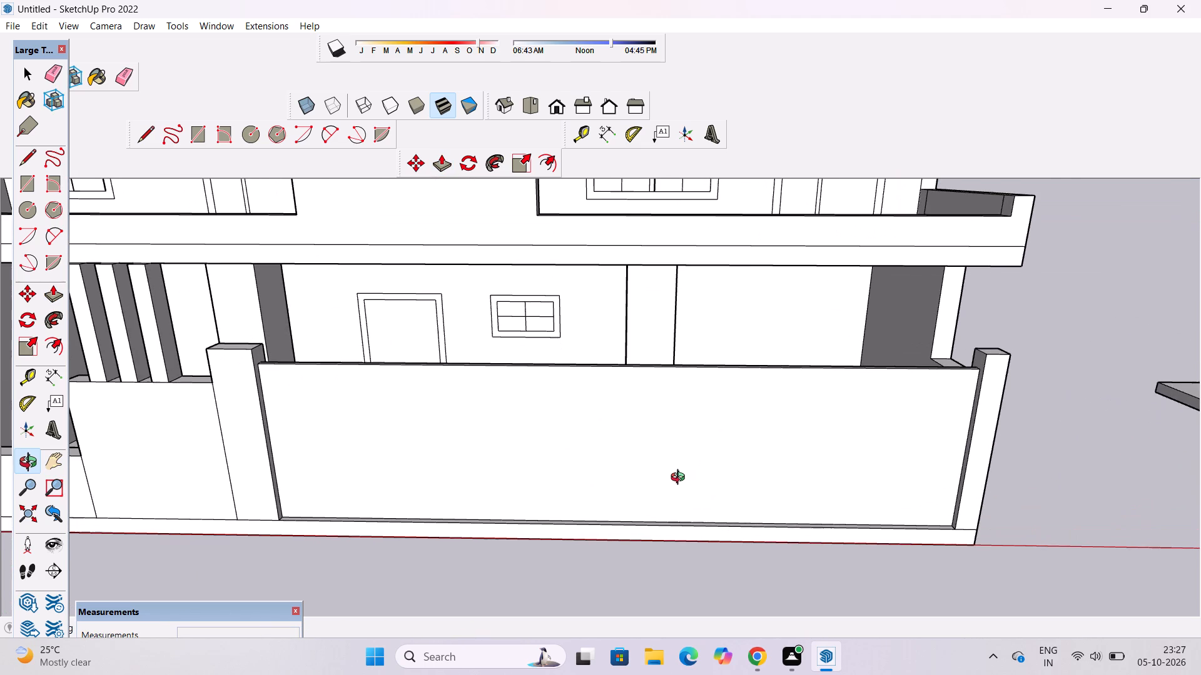
{"action": "scroll", "coordinate": [681, 479], "scroll_direction": "up", "scroll_amount": 1}
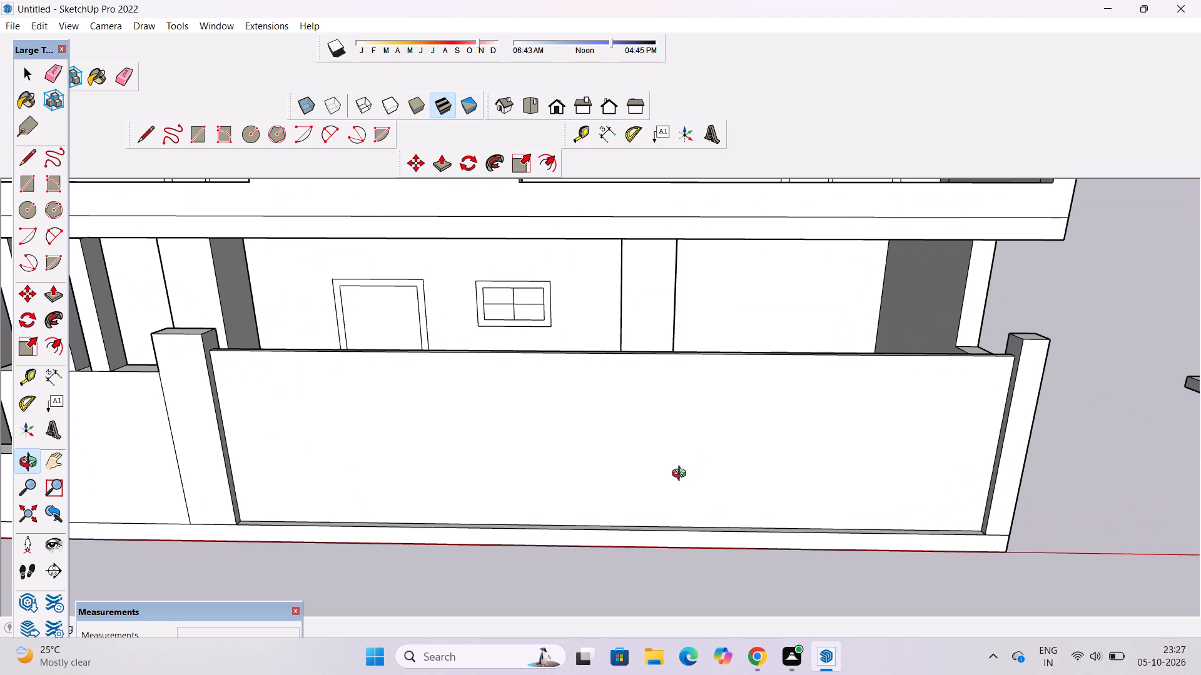
Draw a full-height vertical rectangle about 1' 2 7/8" by 19' on the panel's front face, from bottom to top edge.
{"action": "scroll", "coordinate": [676, 444], "scroll_direction": "down", "scroll_amount": 3}
{"action": "left_click_drag", "start_coordinate": [676, 444], "coordinate": [678, 454], "text": "shift"}
{"action": "left_click_drag", "start_coordinate": [680, 466], "coordinate": [679, 448]}
{"action": "left_click_drag", "start_coordinate": [682, 471], "coordinate": [667, 471]}
{"action": "left_click_drag", "start_coordinate": [666, 471], "coordinate": [665, 453]}
{"action": "left_click_drag", "start_coordinate": [665, 453], "coordinate": [676, 454]}
{"action": "key", "text": "r"}
{"action": "scroll", "coordinate": [714, 518], "scroll_direction": "up", "scroll_amount": 4}
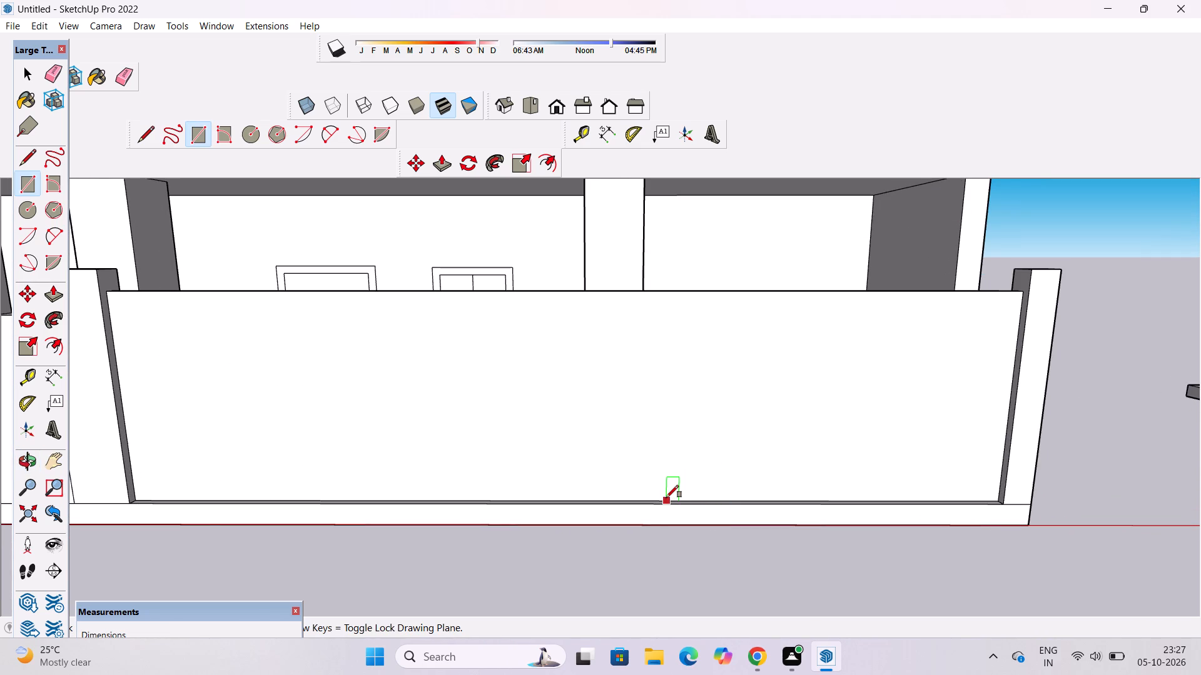
{"action": "left_click", "coordinate": [666, 497]}
{"action": "scroll", "coordinate": [666, 497], "scroll_direction": "down", "scroll_amount": 4}
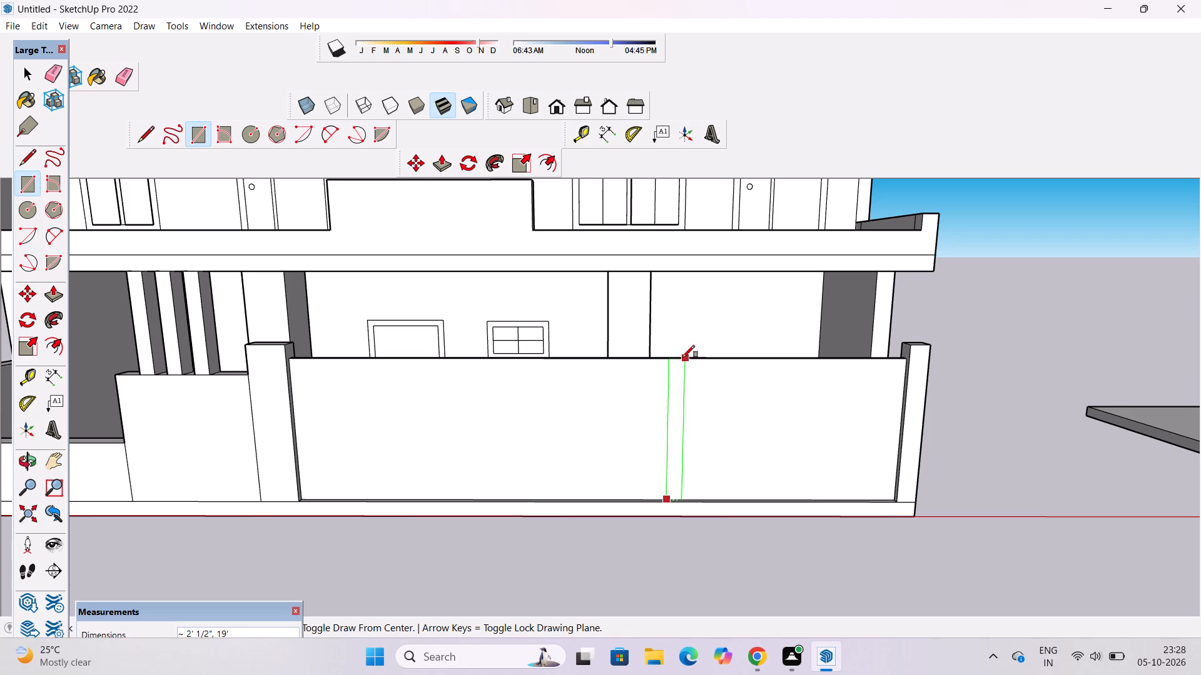
{"action": "left_click", "coordinate": [679, 357]}
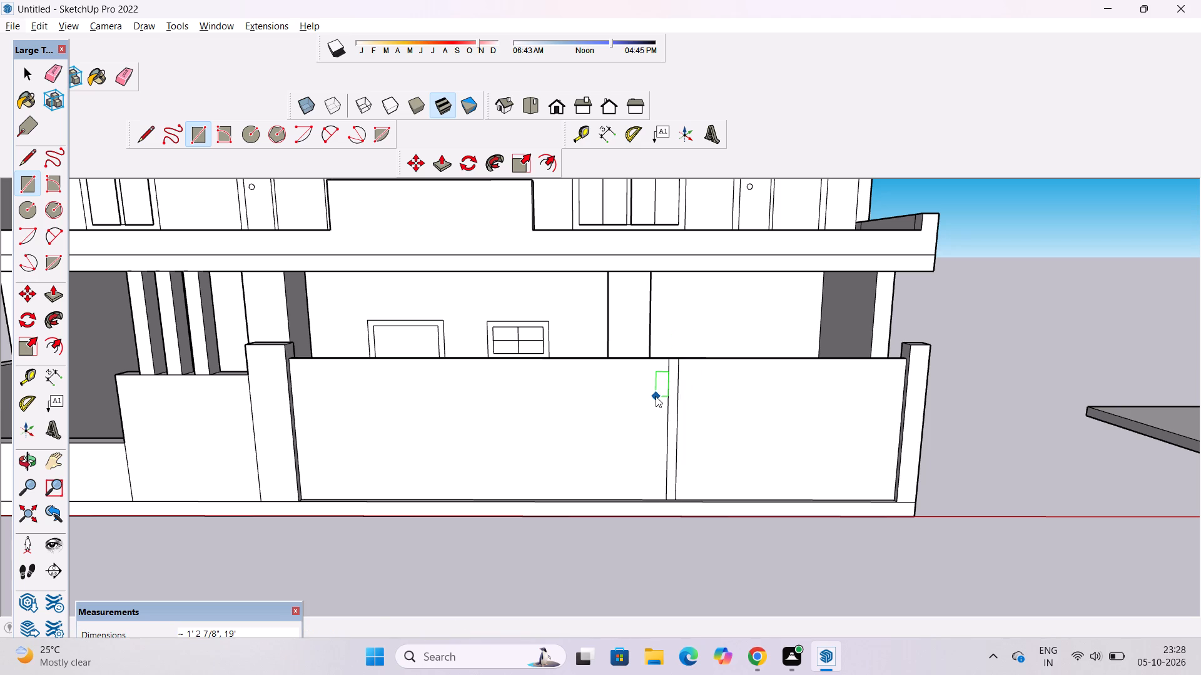
Draw an inset outline about 77' 3" by 16' 9" inside the panel's front-face edges, broken at the top by the divider strip.
{"action": "key", "text": "l"}
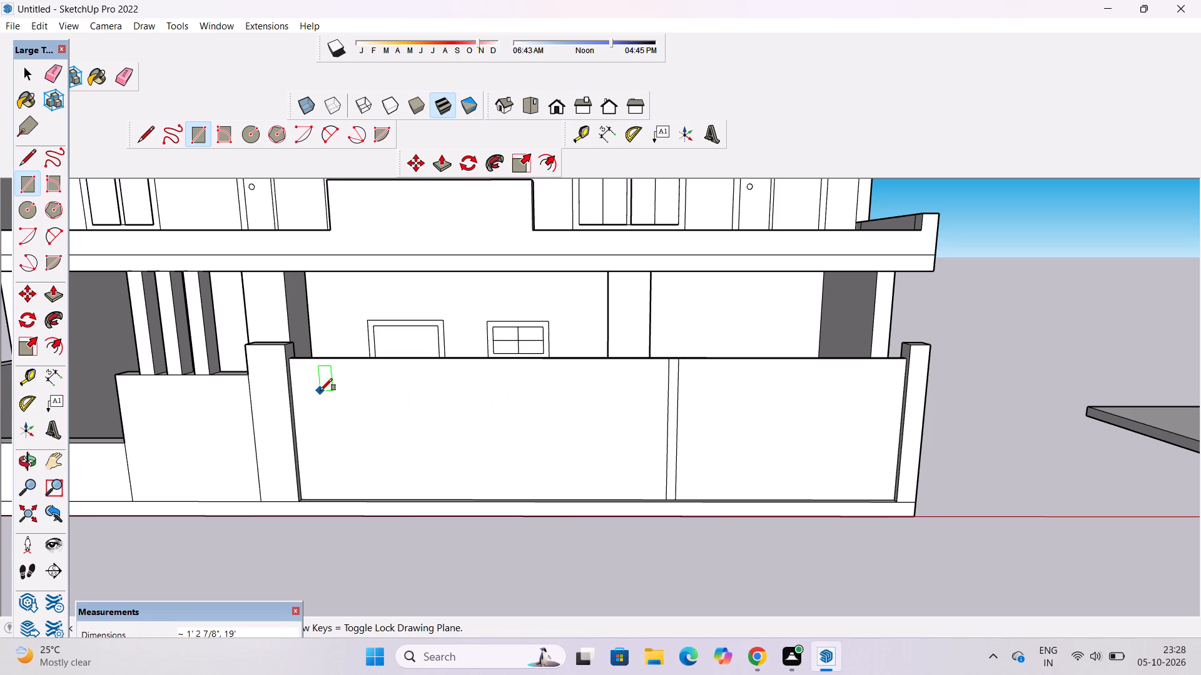
{"action": "key", "text": "l"}
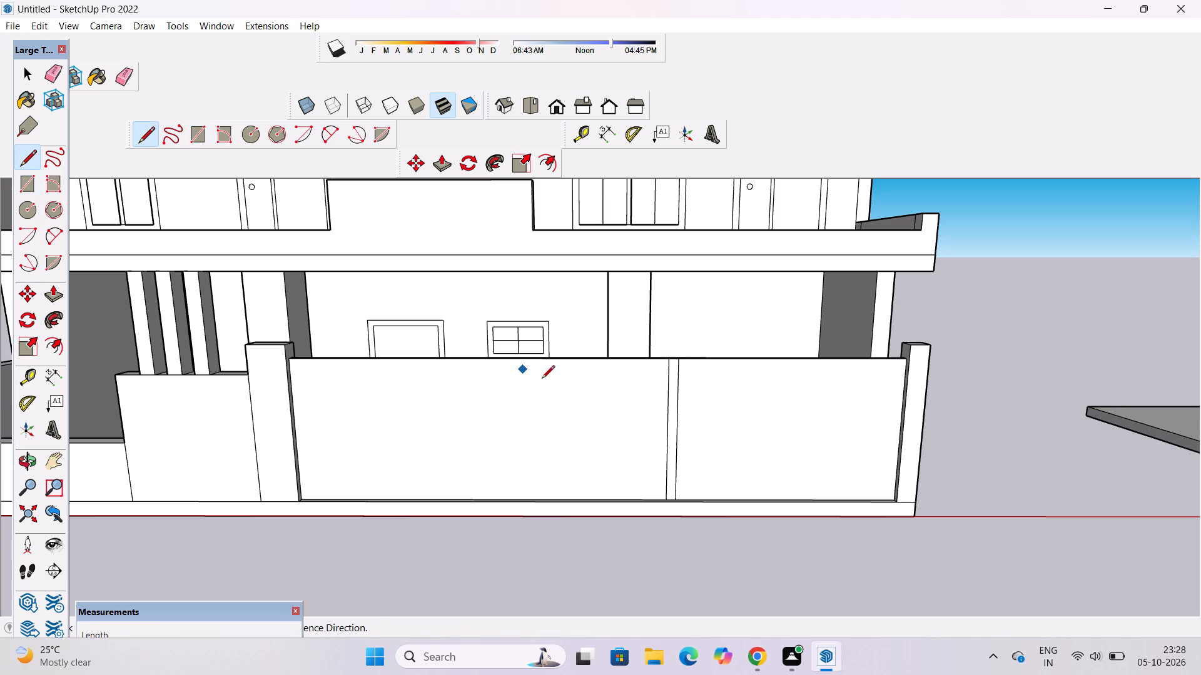
{"action": "left_click", "coordinate": [679, 369]}
{"action": "scroll", "coordinate": [881, 369], "scroll_direction": "up", "scroll_amount": 3}
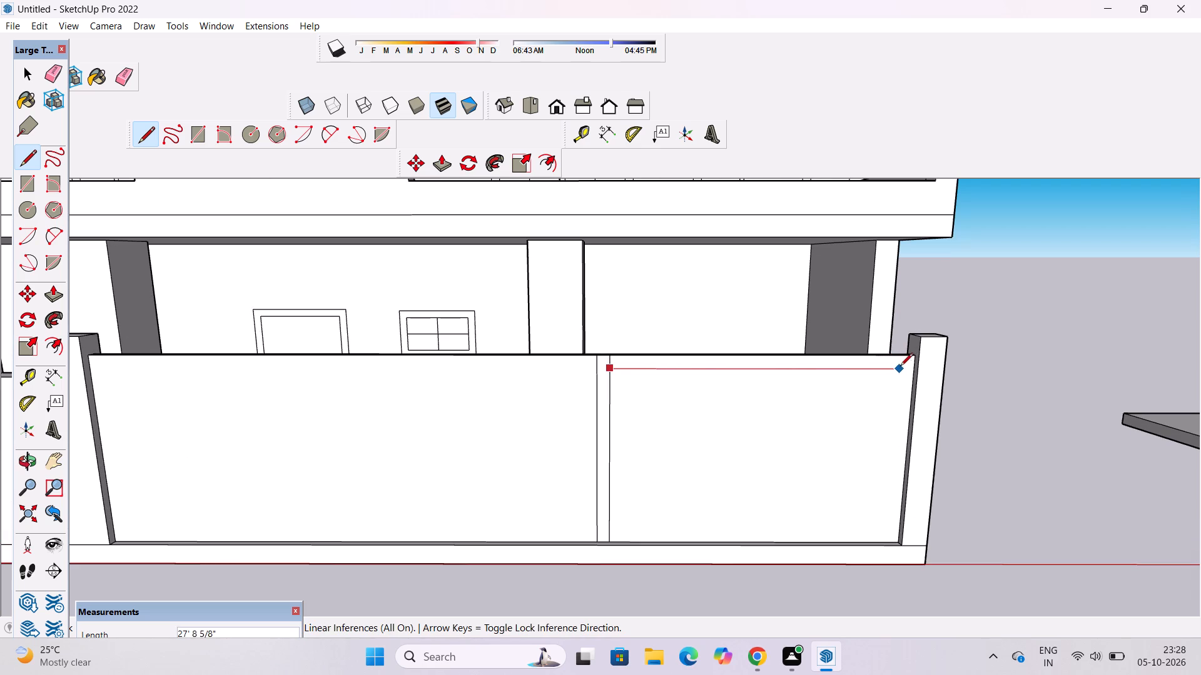
{"action": "left_click", "coordinate": [906, 366]}
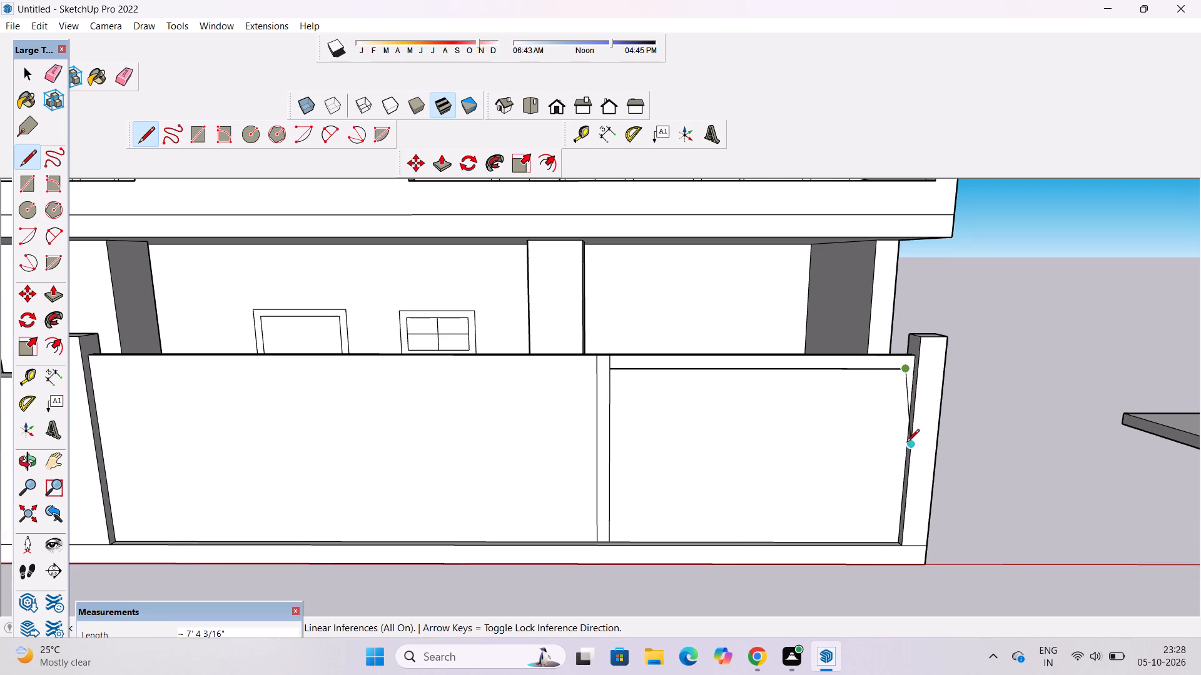
{"action": "left_click", "coordinate": [891, 534]}
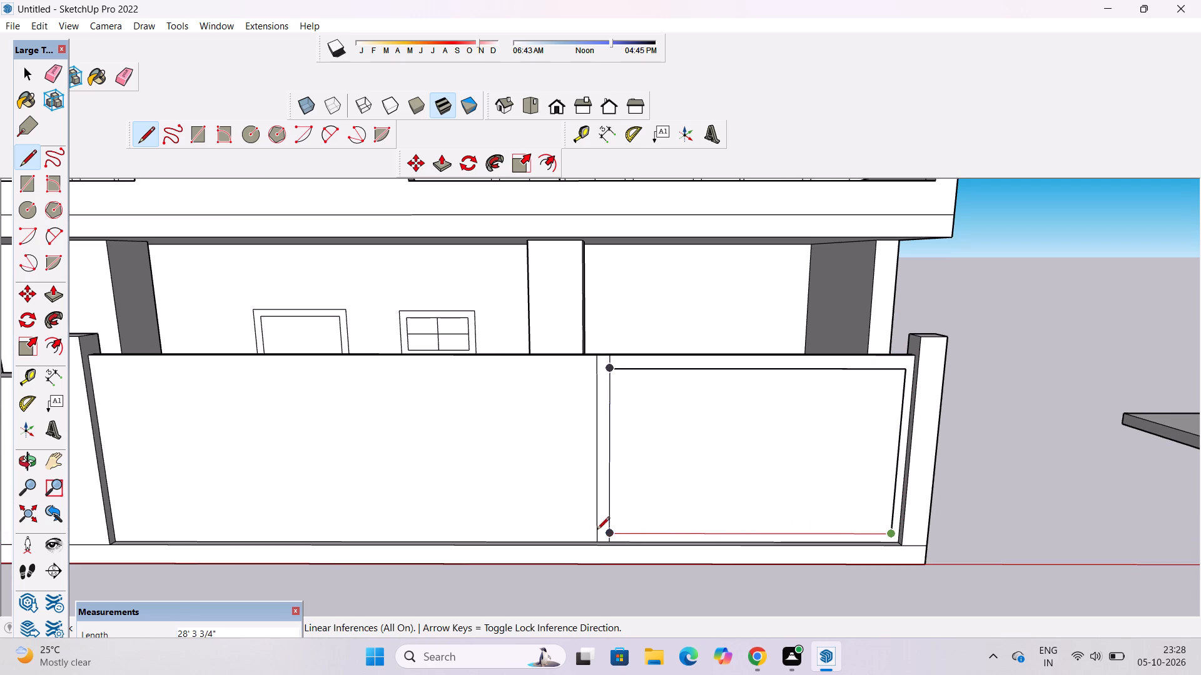
{"action": "scroll", "coordinate": [593, 530], "scroll_direction": "down", "scroll_amount": 5}
{"action": "scroll", "coordinate": [397, 527], "scroll_direction": "up", "scroll_amount": 4}
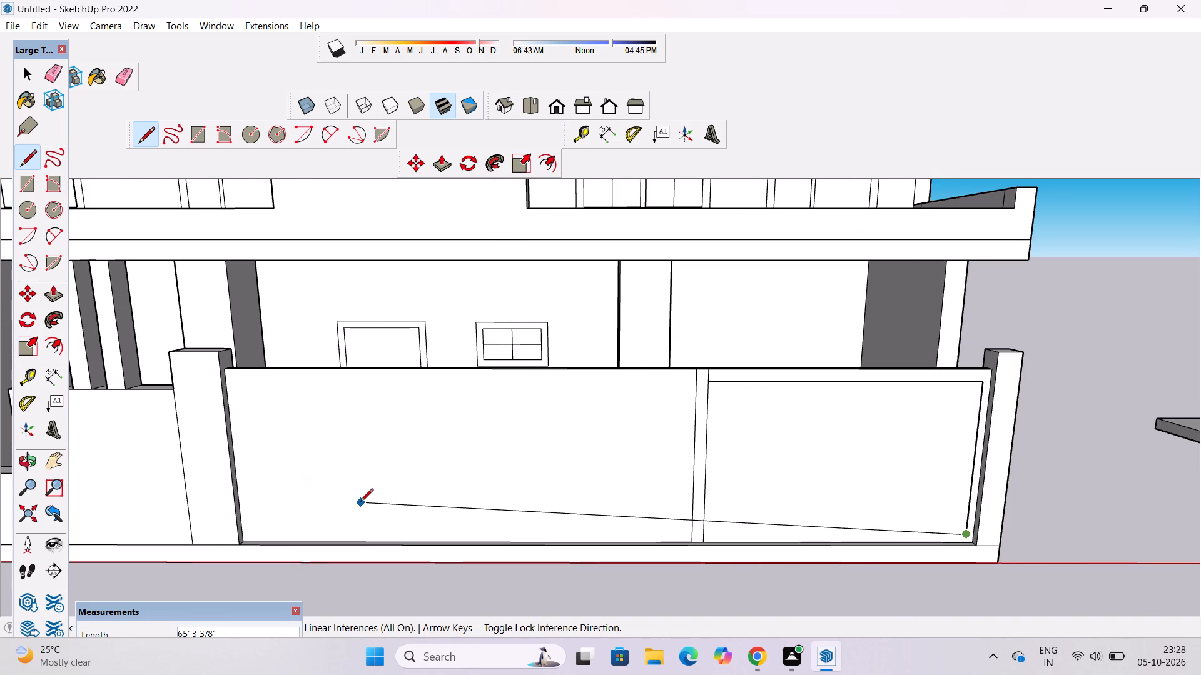
{"action": "scroll", "coordinate": [266, 528], "scroll_direction": "up", "scroll_amount": 3}
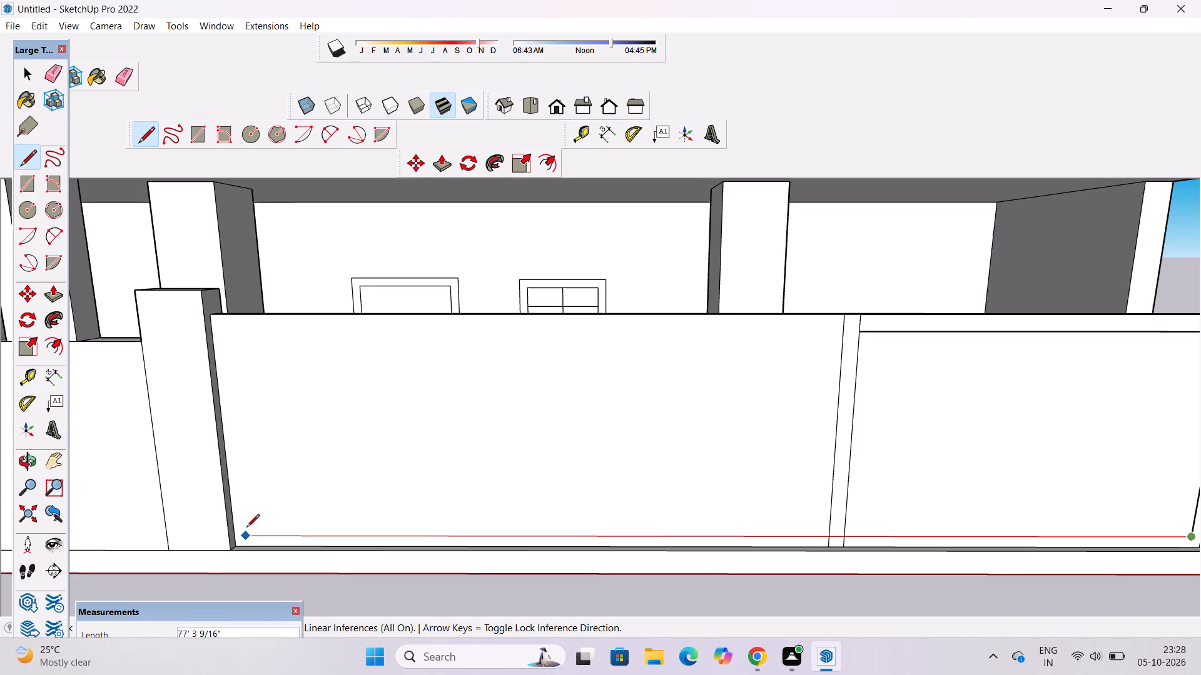
{"action": "left_click", "coordinate": [246, 528]}
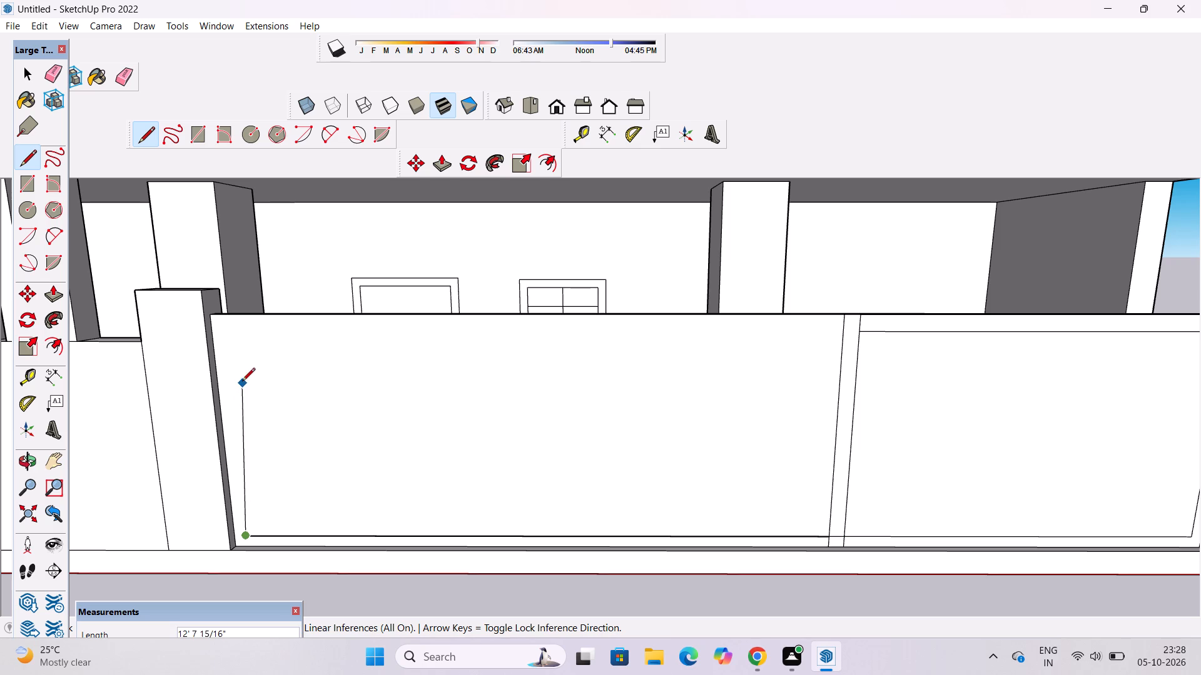
{"action": "left_click", "coordinate": [224, 331]}
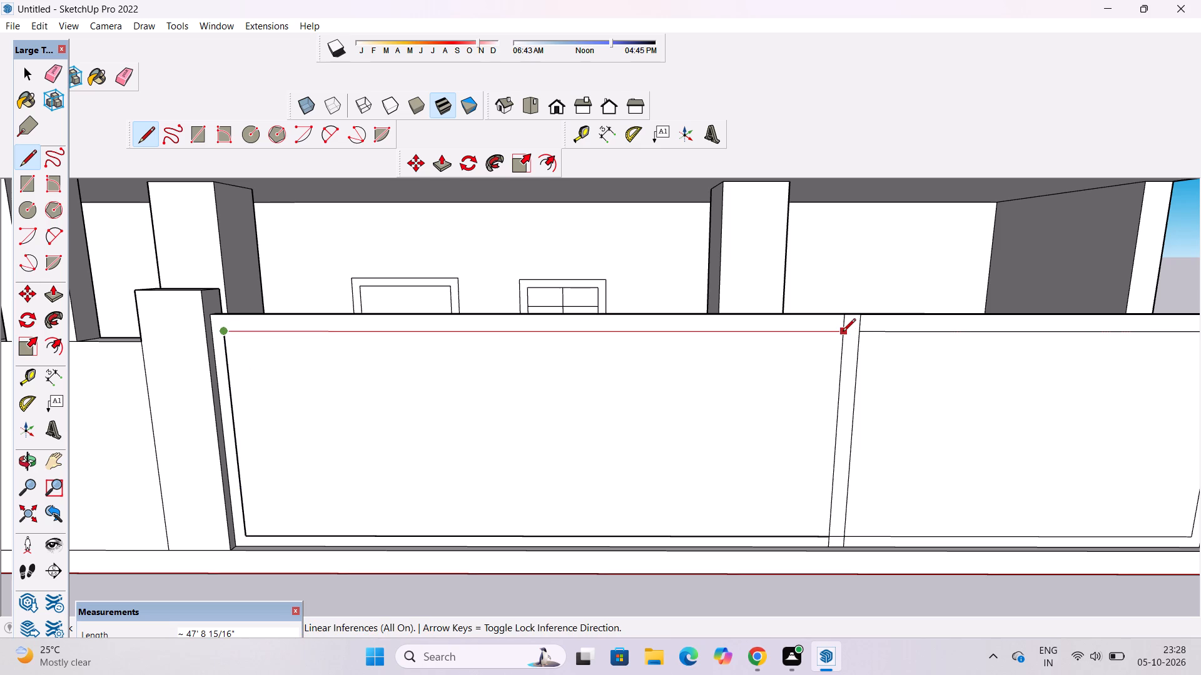
{"action": "left_click", "coordinate": [843, 332]}
{"action": "key", "text": "space"}
Erase the short piece of the lower inset line that crosses the divider strip.
{"action": "key", "text": "o"}
{"action": "scroll", "coordinate": [676, 362], "scroll_direction": "down", "scroll_amount": 4}
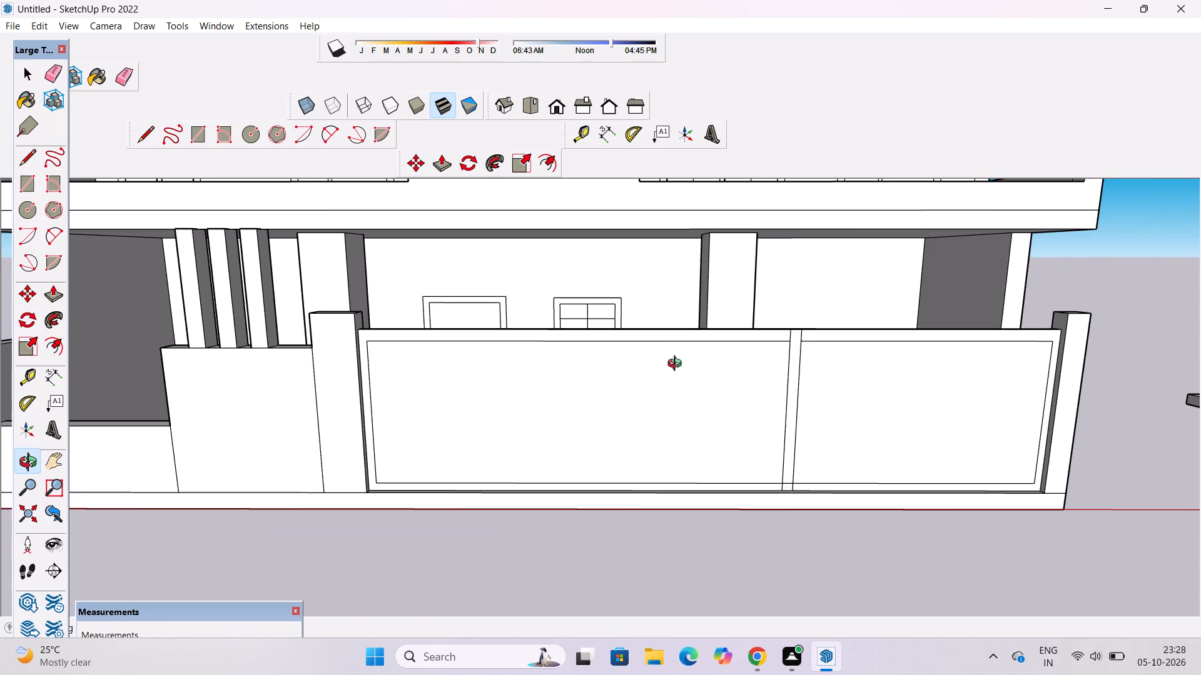
{"action": "left_click_drag", "start_coordinate": [710, 381], "coordinate": [619, 401], "text": "shift"}
{"action": "left_click_drag", "start_coordinate": [721, 489], "coordinate": [694, 427]}
{"action": "scroll", "coordinate": [694, 493], "scroll_direction": "up", "scroll_amount": 2}
{"action": "left_click_drag", "start_coordinate": [694, 494], "coordinate": [744, 519]}
{"action": "left_click_drag", "start_coordinate": [744, 519], "coordinate": [671, 517], "text": "shift"}
{"action": "left_click_drag", "start_coordinate": [657, 506], "coordinate": [656, 512], "text": "shift"}
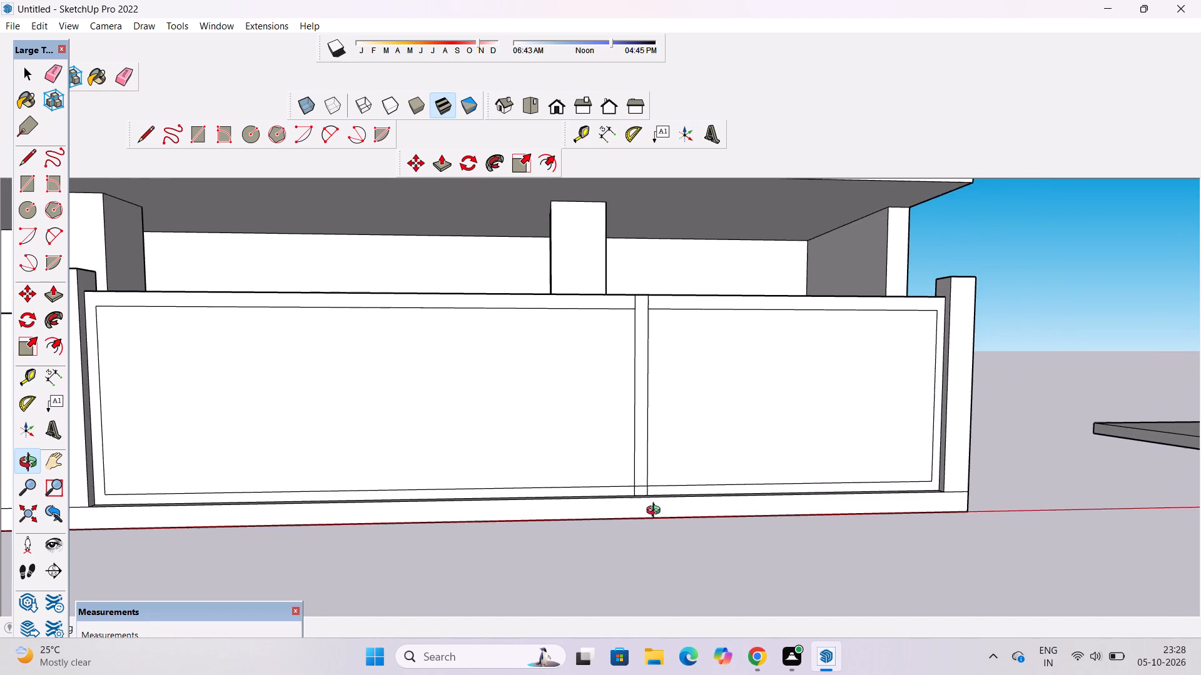
{"action": "left_click_drag", "start_coordinate": [656, 512], "coordinate": [654, 539], "text": "shift"}
{"action": "scroll", "coordinate": [641, 509], "scroll_direction": "up", "scroll_amount": 4}
{"action": "left_click_drag", "start_coordinate": [641, 509], "coordinate": [621, 454], "text": "shift"}
{"action": "left_click_drag", "start_coordinate": [619, 471], "coordinate": [619, 491]}
{"action": "scroll", "coordinate": [619, 491], "scroll_direction": "up", "scroll_amount": 4}
{"action": "key", "text": "e"}
{"action": "scroll", "coordinate": [621, 474], "scroll_direction": "up", "scroll_amount": 1}
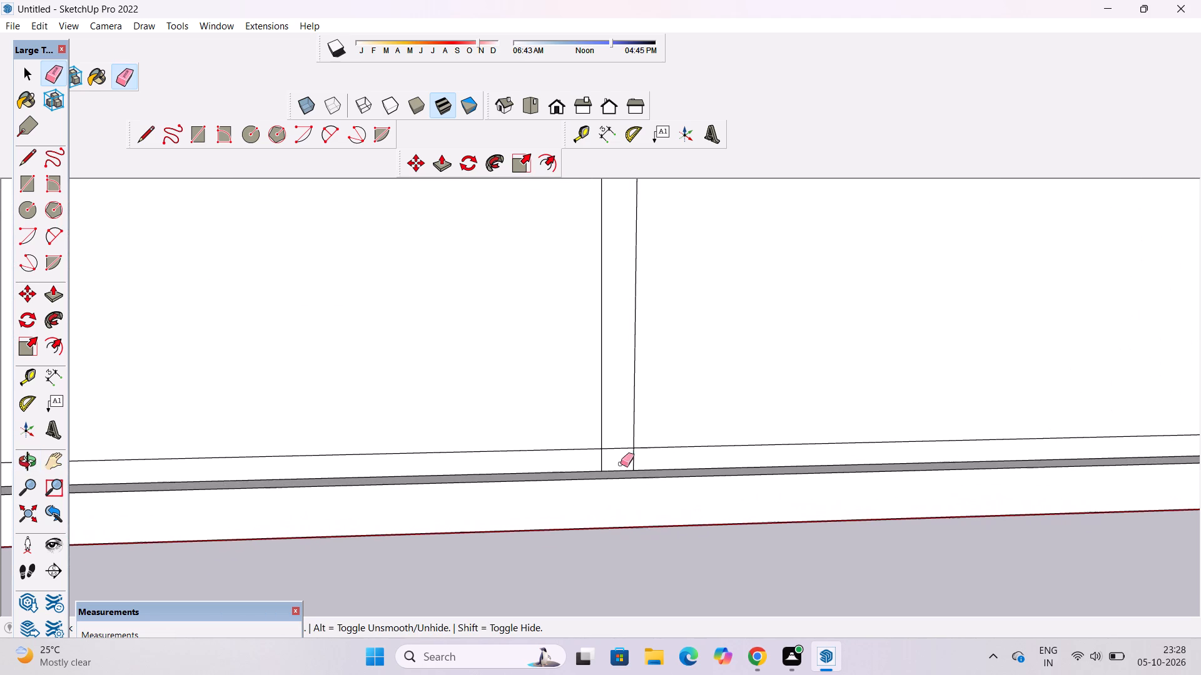
{"action": "left_click_drag", "start_coordinate": [627, 427], "coordinate": [618, 451]}
Erase the short ends of the divider strip's vertical lines between the inset outline and the panel's top and bottom edges.
{"action": "key", "text": "o"}
{"action": "scroll", "coordinate": [608, 469], "scroll_direction": "down", "scroll_amount": 10}
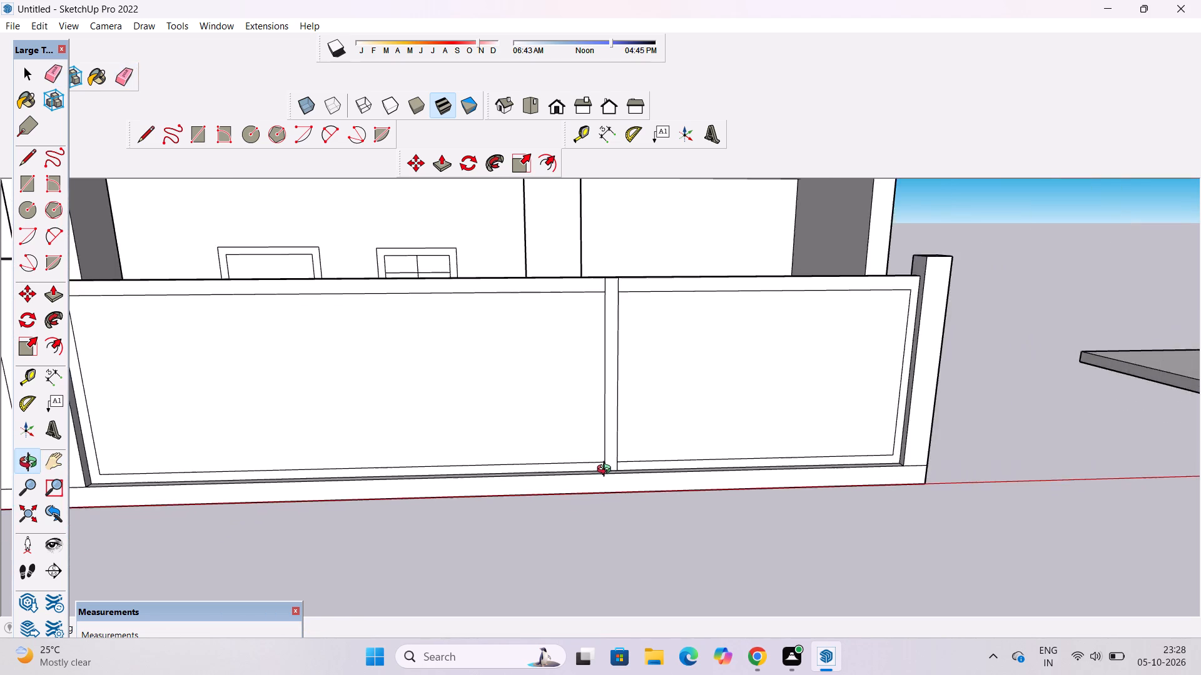
{"action": "scroll", "coordinate": [607, 471], "scroll_direction": "down", "scroll_amount": 5}
{"action": "left_click_drag", "start_coordinate": [607, 455], "coordinate": [607, 510], "text": "shift"}
{"action": "scroll", "coordinate": [615, 501], "scroll_direction": "up", "scroll_amount": 3}
{"action": "left_click_drag", "start_coordinate": [622, 489], "coordinate": [592, 517], "text": "shift"}
{"action": "left_click_drag", "start_coordinate": [590, 517], "coordinate": [585, 505]}
{"action": "key", "text": "e"}
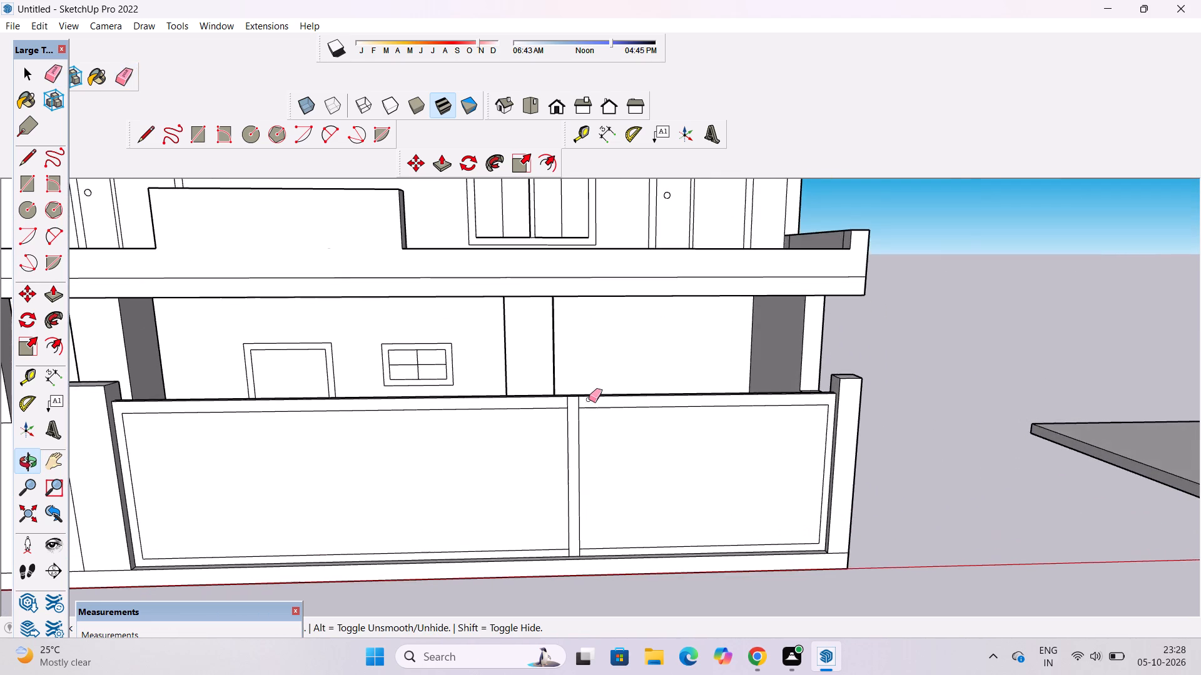
{"action": "scroll", "coordinate": [588, 397], "scroll_direction": "up", "scroll_amount": 8}
{"action": "left_click_drag", "start_coordinate": [572, 413], "coordinate": [517, 413]}
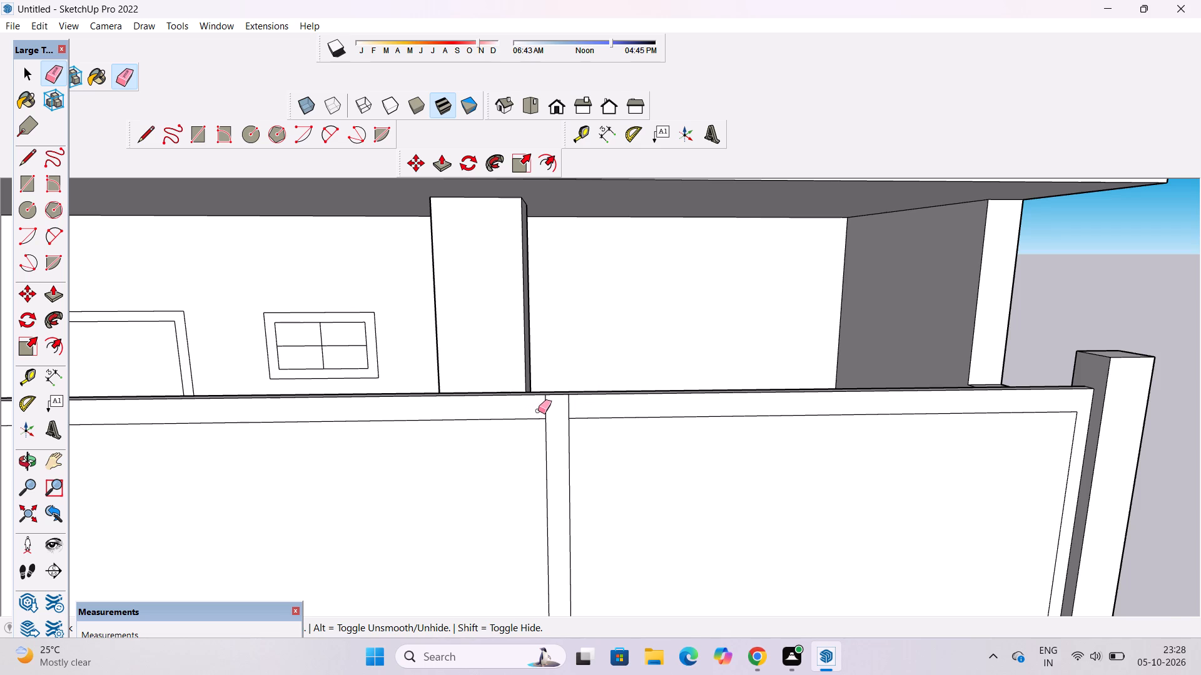
{"action": "left_click", "coordinate": [540, 408]}
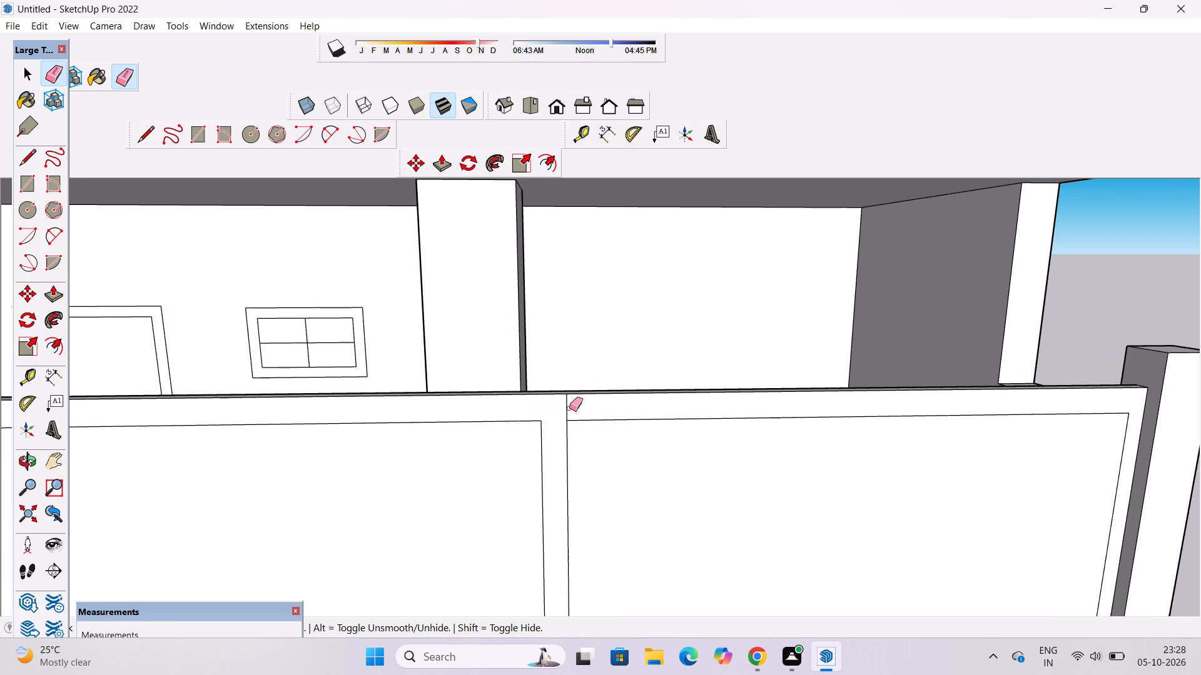
{"action": "left_click", "coordinate": [568, 412]}
{"action": "scroll", "coordinate": [527, 356], "scroll_direction": "down", "scroll_amount": 11}
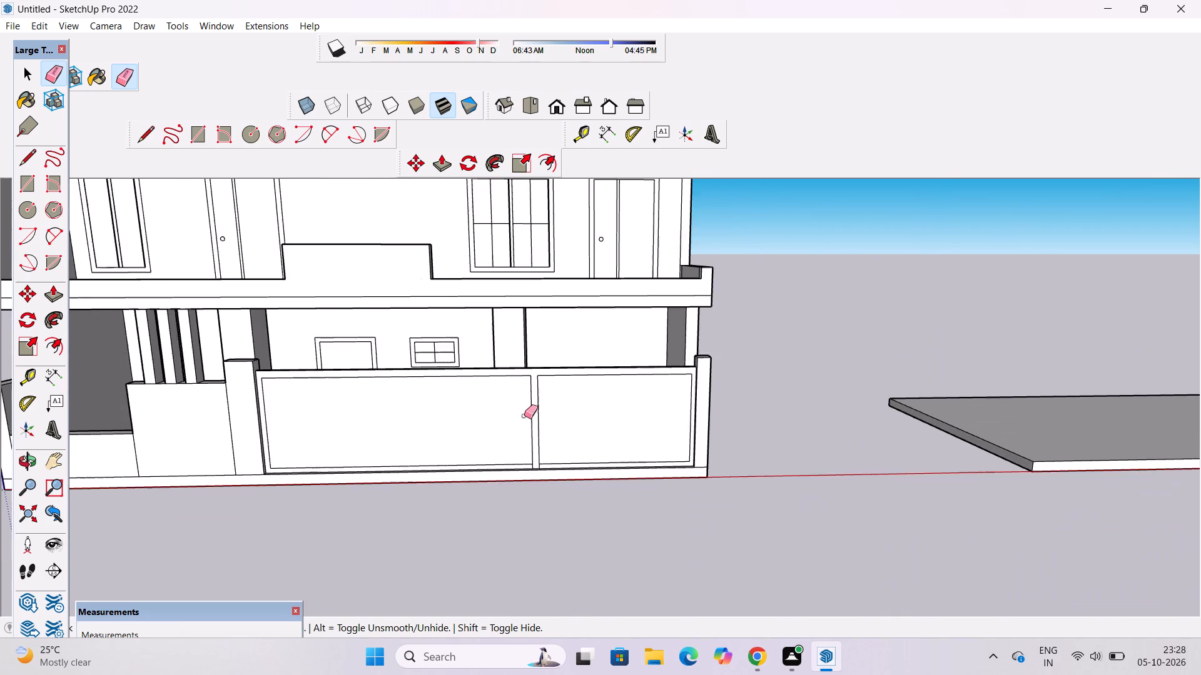
{"action": "scroll", "coordinate": [537, 485], "scroll_direction": "up", "scroll_amount": 20}
{"action": "scroll", "coordinate": [537, 485], "scroll_direction": "up", "scroll_amount": 2}
{"action": "left_click_drag", "start_coordinate": [515, 459], "coordinate": [487, 471]}
{"action": "left_click_drag", "start_coordinate": [547, 472], "coordinate": [559, 475]}
Draw a narrow vertical handle rectangle about 5' 8" tall on the wider gate leaf, close to the divider strip.
{"action": "key", "text": "o"}
{"action": "scroll", "coordinate": [490, 464], "scroll_direction": "down", "scroll_amount": 9}
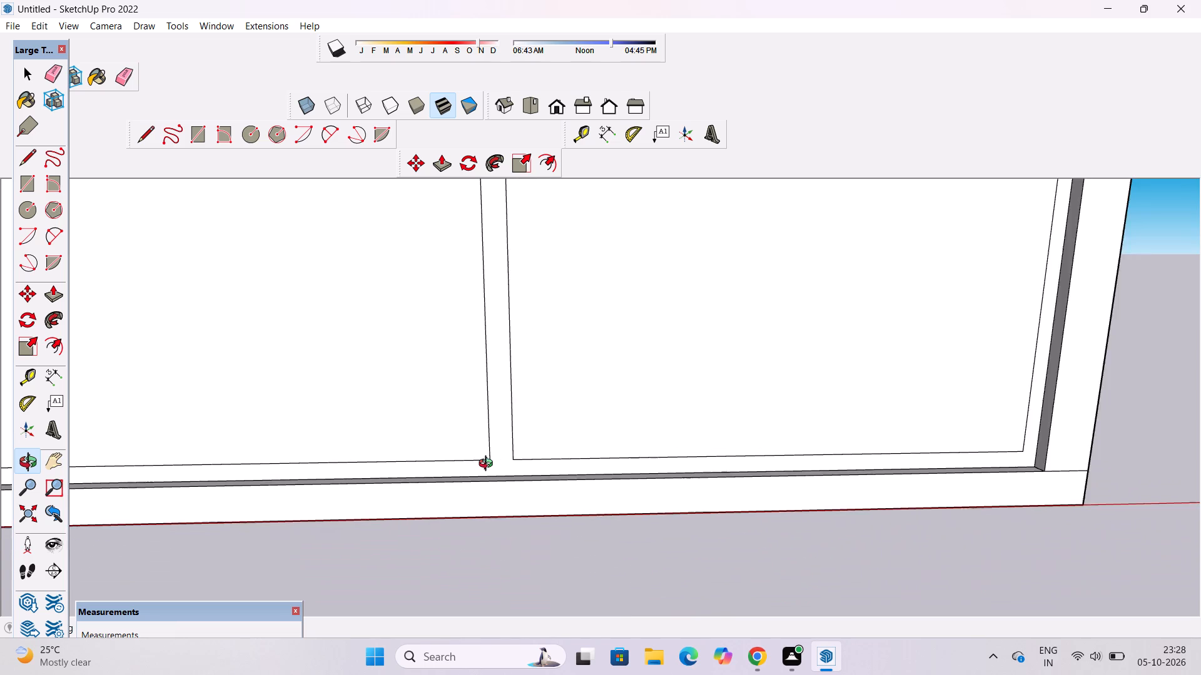
{"action": "scroll", "coordinate": [489, 465], "scroll_direction": "down", "scroll_amount": 6}
{"action": "left_click_drag", "start_coordinate": [497, 453], "coordinate": [497, 518], "text": "shift"}
{"action": "left_click_drag", "start_coordinate": [497, 506], "coordinate": [503, 514], "text": "shift"}
{"action": "left_click_drag", "start_coordinate": [503, 514], "coordinate": [509, 510], "text": "shift"}
{"action": "scroll", "coordinate": [520, 503], "scroll_direction": "down", "scroll_amount": 6}
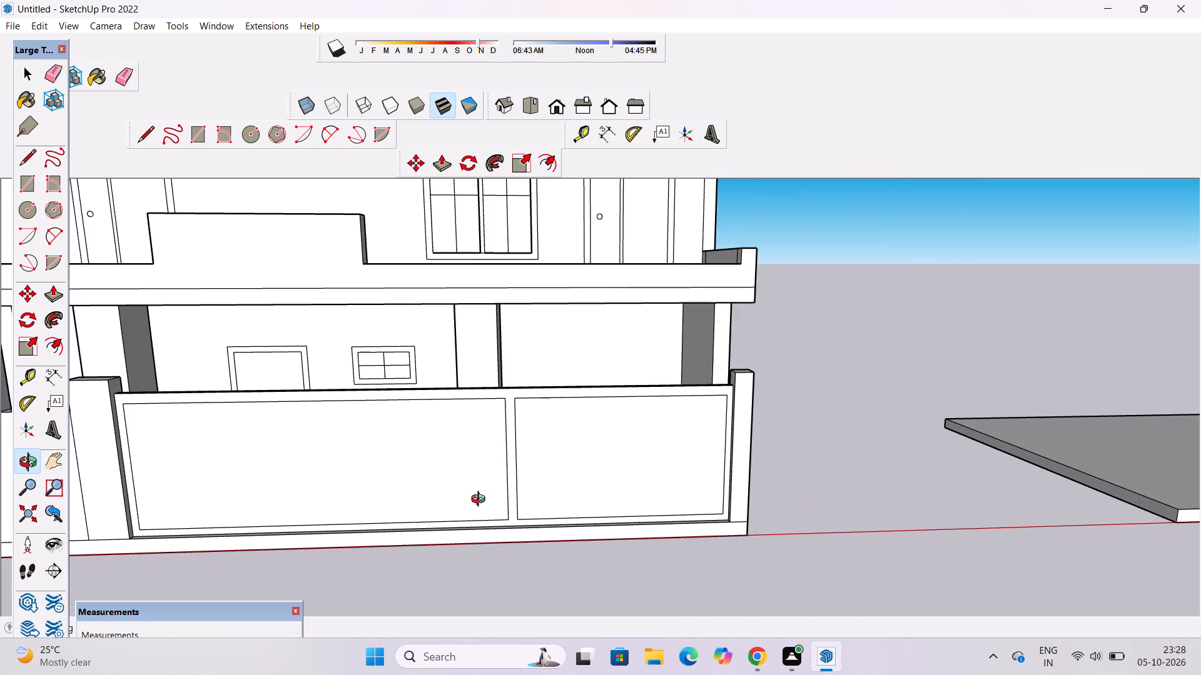
{"action": "left_click", "coordinate": [481, 501]}
{"action": "key", "text": "r"}
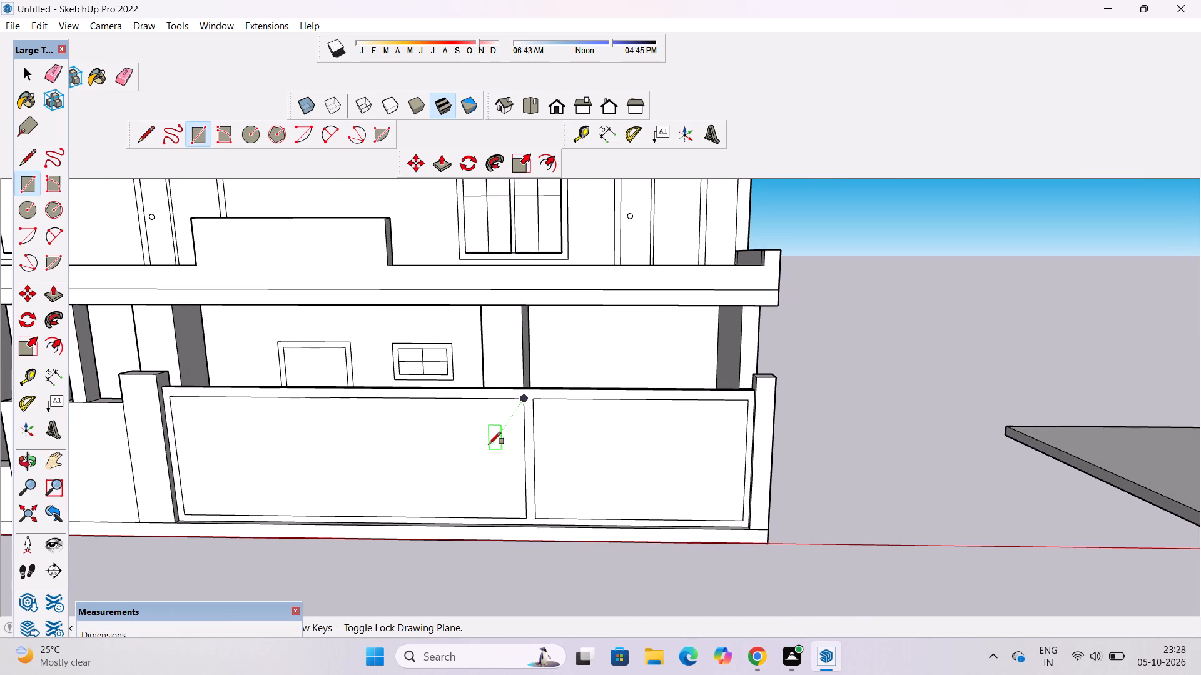
{"action": "scroll", "coordinate": [495, 461], "scroll_direction": "up", "scroll_amount": 4}
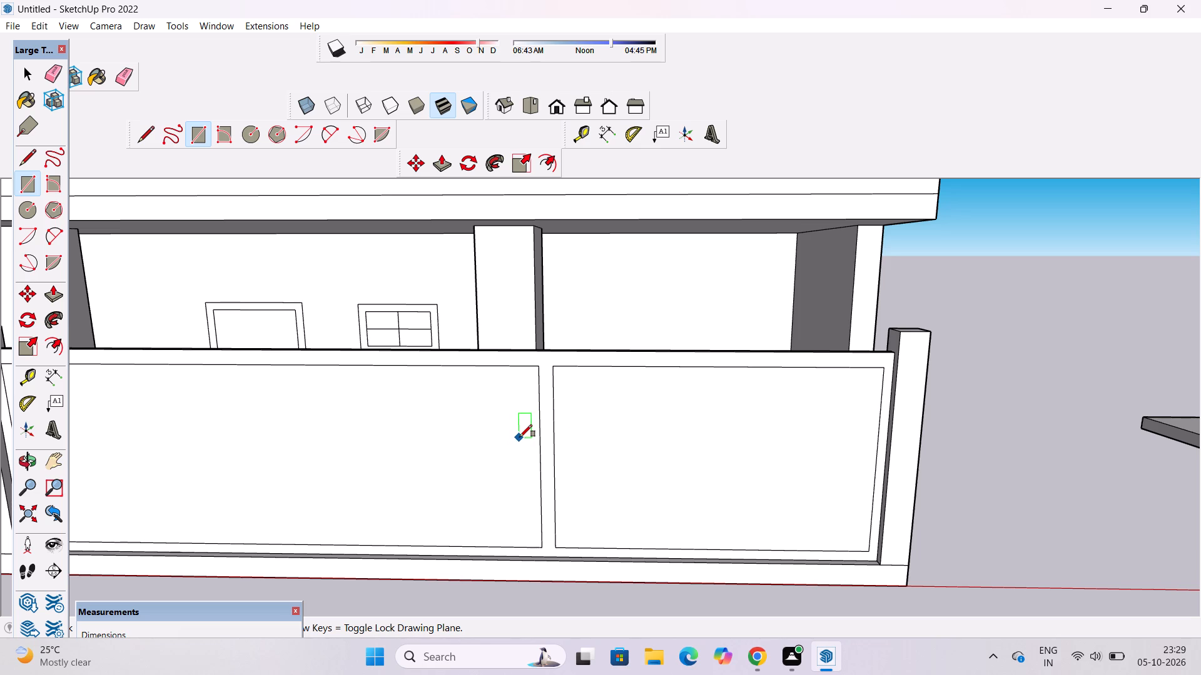
{"action": "left_click", "coordinate": [520, 437]}
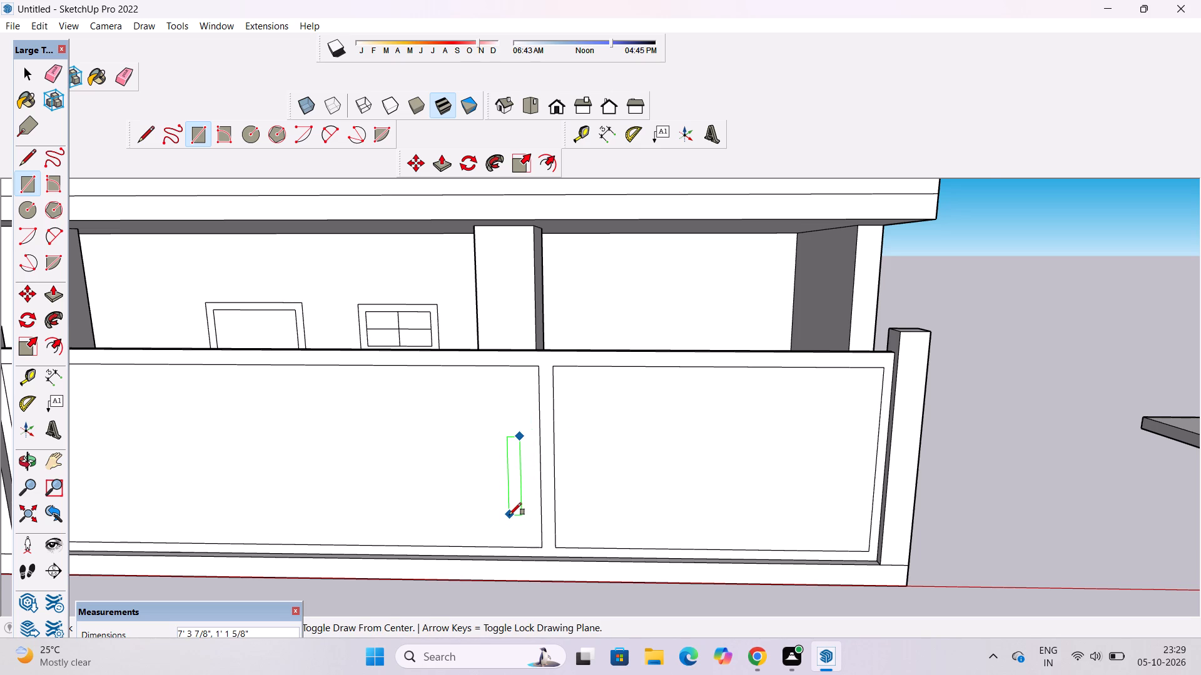
{"action": "scroll", "coordinate": [509, 515], "scroll_direction": "up", "scroll_amount": 2}
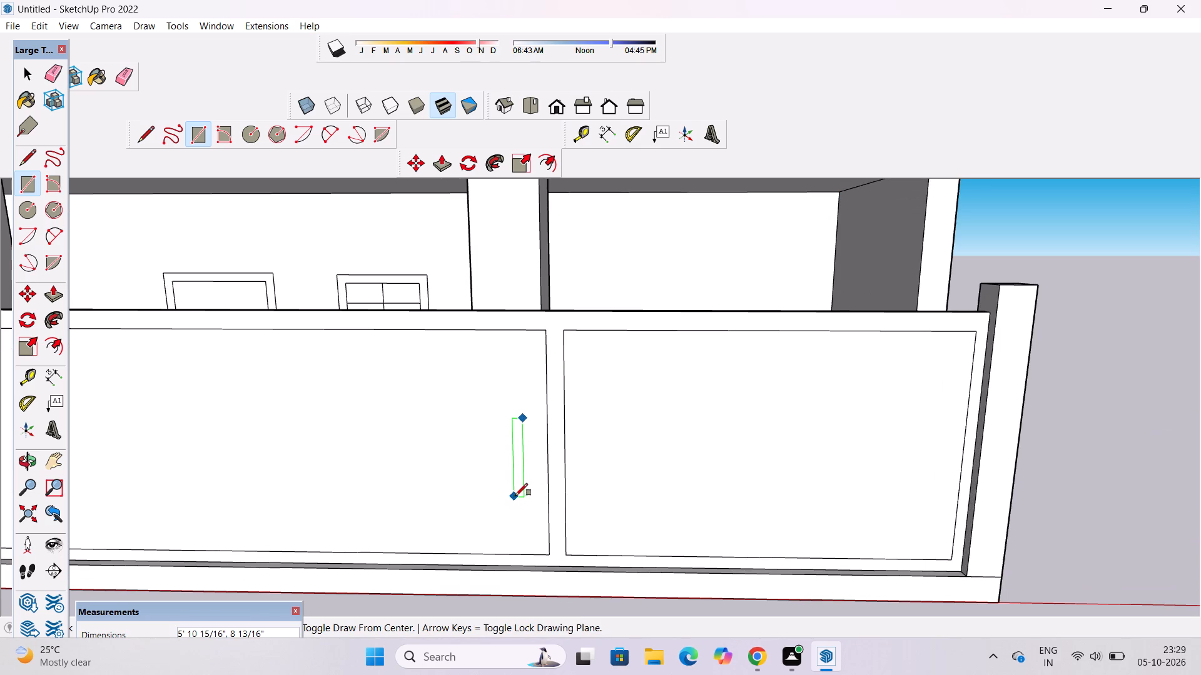
{"action": "scroll", "coordinate": [515, 496], "scroll_direction": "up", "scroll_amount": 6}
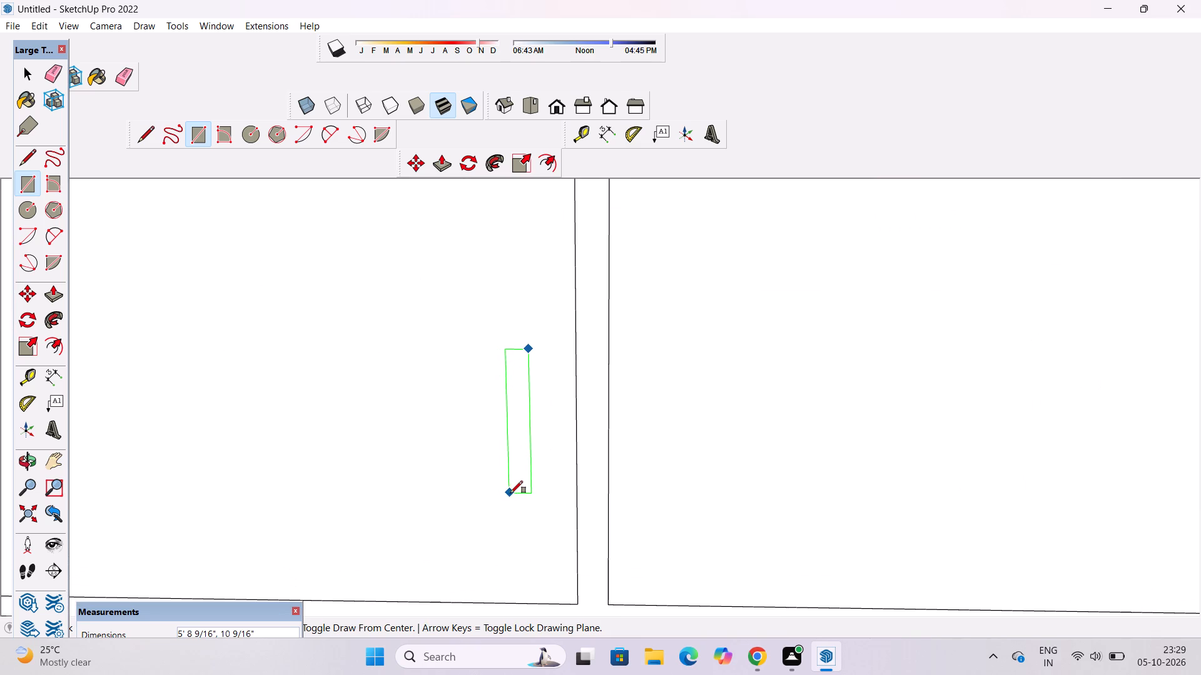
{"action": "left_click", "coordinate": [522, 489]}
{"action": "key", "text": "space"}
Copy the handle rectangle horizontally across the divider strip onto the narrower gate leaf and deselect it.
{"action": "double_click", "coordinate": [527, 466]}
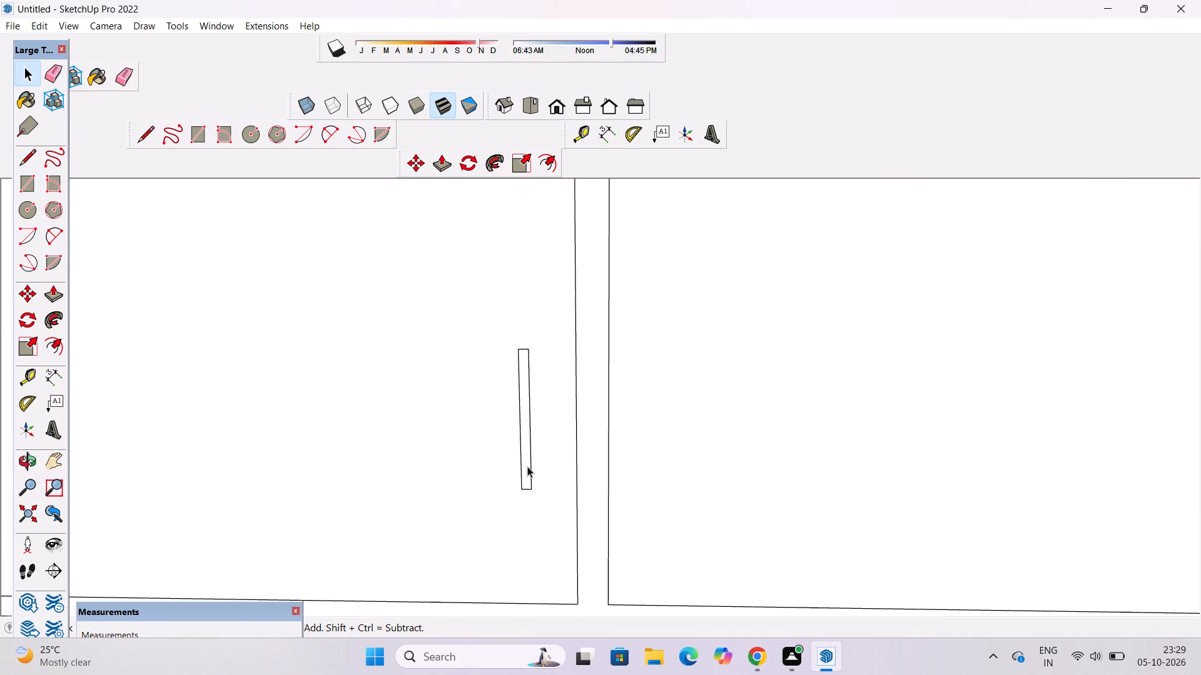
{"action": "scroll", "coordinate": [474, 406], "scroll_direction": "down", "scroll_amount": 6}
{"action": "key", "text": "m"}
{"action": "scroll", "coordinate": [511, 461], "scroll_direction": "up", "scroll_amount": 3}
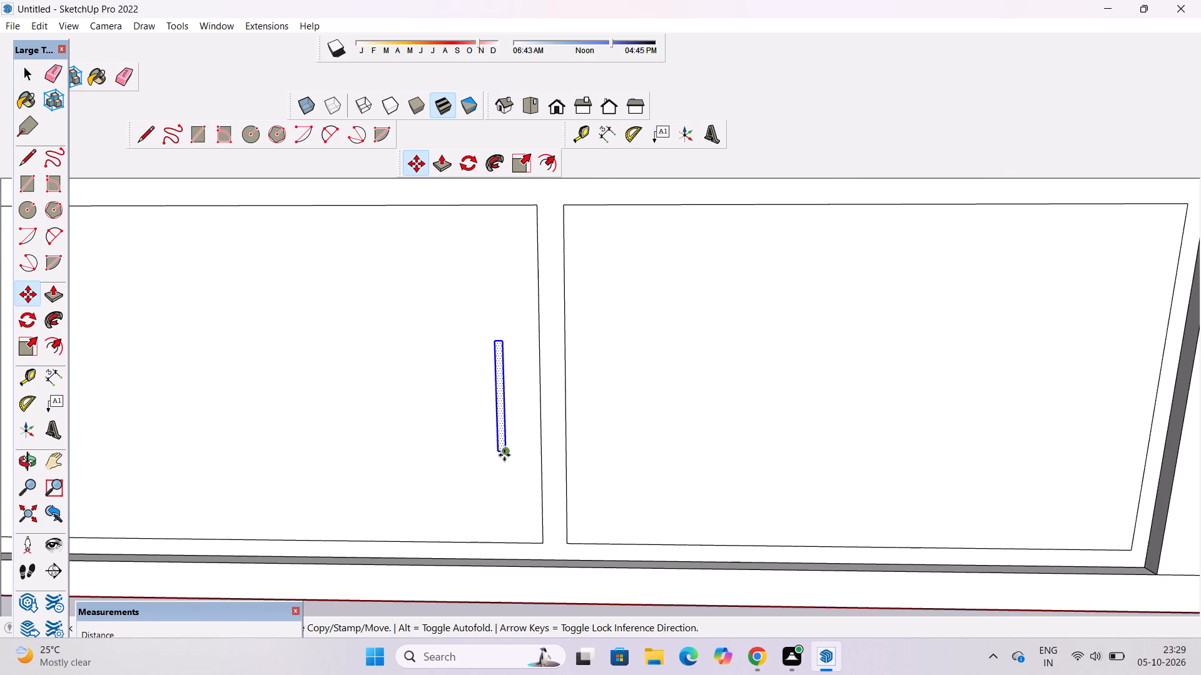
{"action": "left_click", "coordinate": [500, 452]}
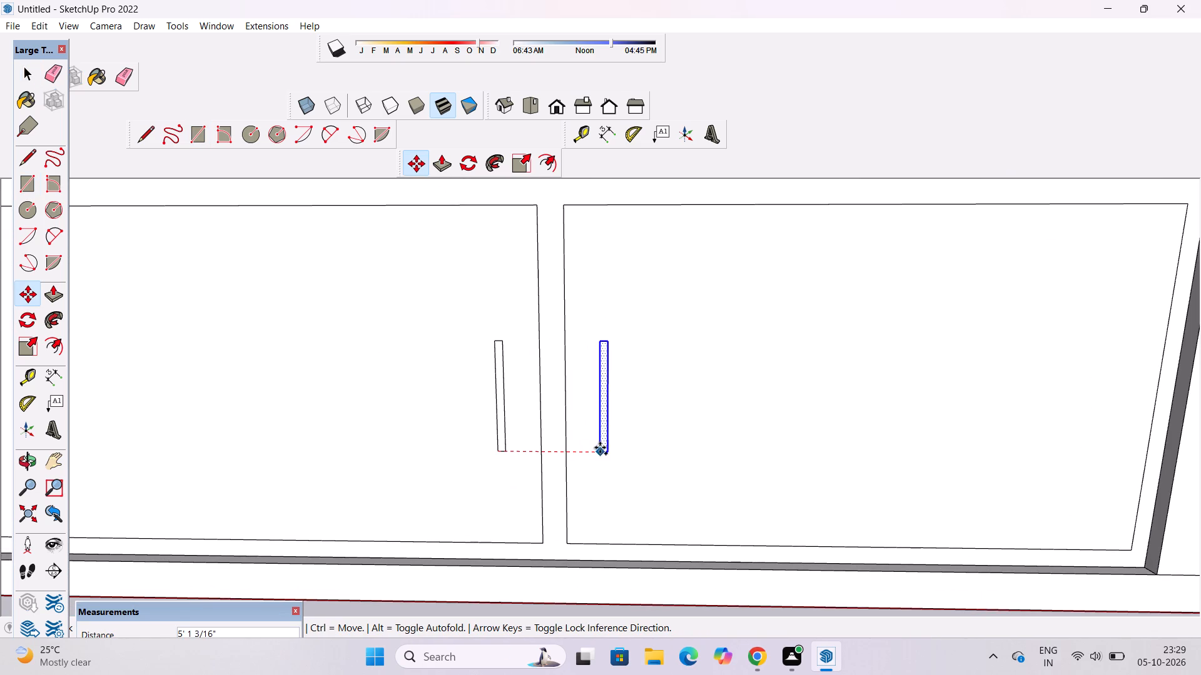
{"action": "left_click", "coordinate": [617, 447]}
{"action": "key", "text": "space"}
{"action": "scroll", "coordinate": [434, 425], "scroll_direction": "down", "scroll_amount": 7}
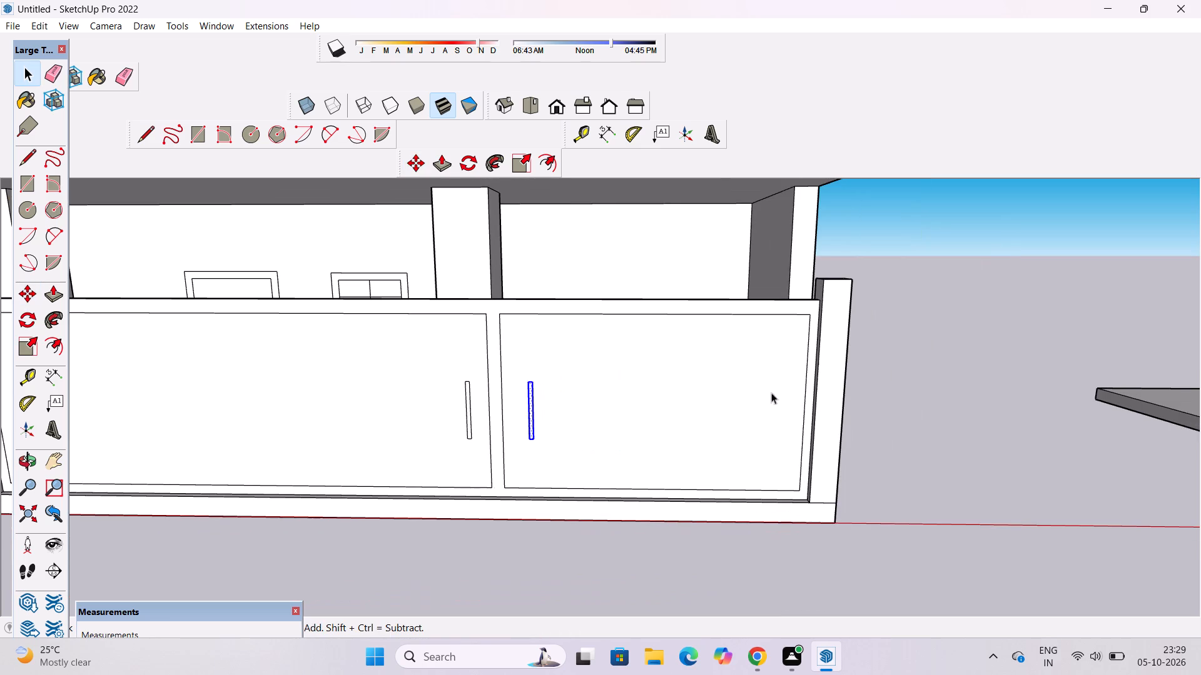
{"action": "left_click", "coordinate": [952, 395]}
Move the copied handle on the narrower gate leaf slightly closer to the divider strip.
{"action": "scroll", "coordinate": [480, 416], "scroll_direction": "up", "scroll_amount": 7}
{"action": "scroll", "coordinate": [495, 419], "scroll_direction": "down", "scroll_amount": 5}
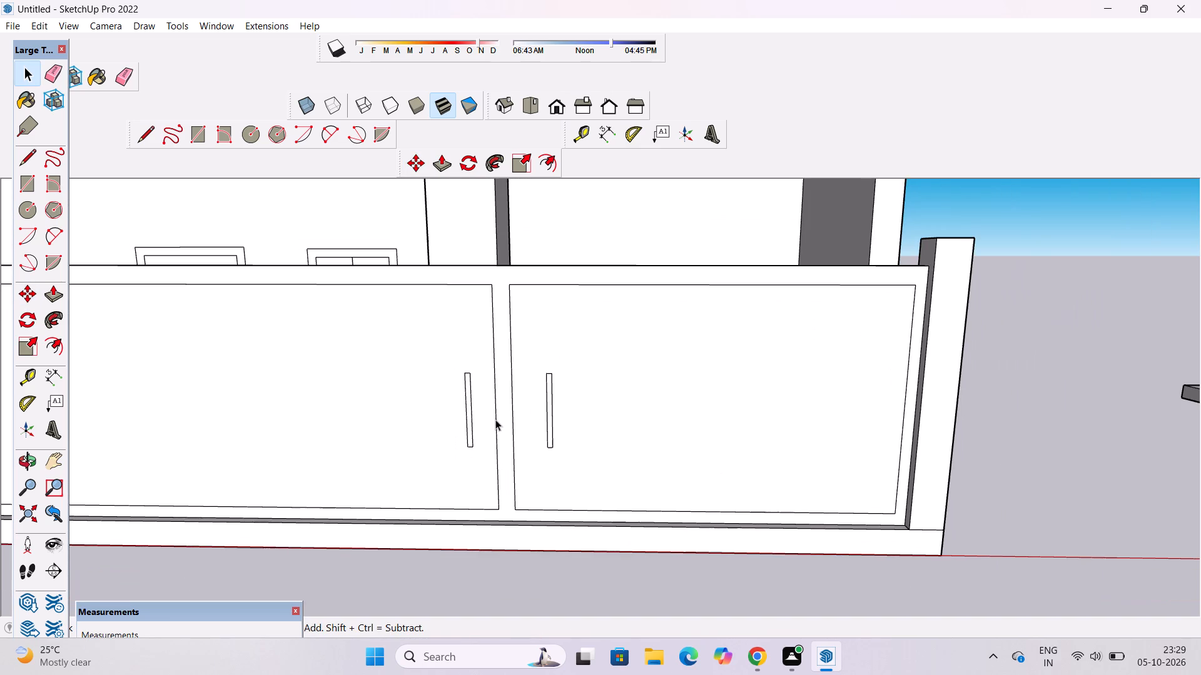
{"action": "key", "text": "o"}
{"action": "scroll", "coordinate": [495, 419], "scroll_direction": "down", "scroll_amount": 9}
{"action": "left_click_drag", "start_coordinate": [501, 436], "coordinate": [727, 394], "text": "shift"}
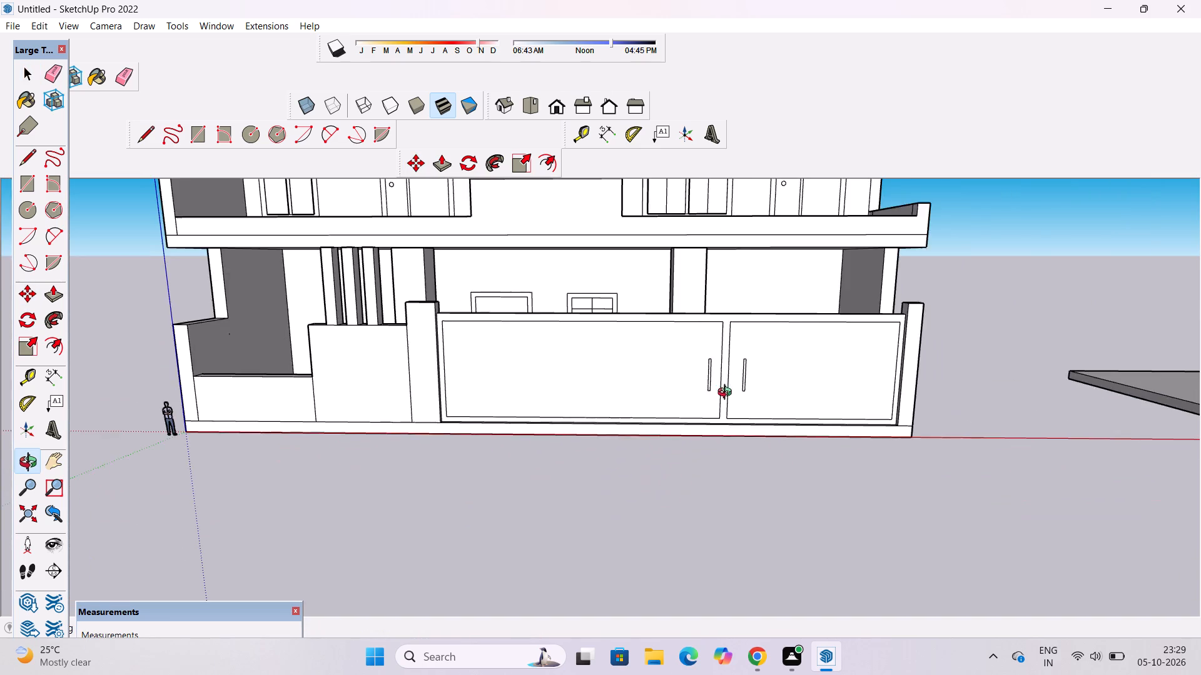
{"action": "left_click_drag", "start_coordinate": [727, 394], "coordinate": [732, 368]}
{"action": "scroll", "coordinate": [747, 348], "scroll_direction": "up", "scroll_amount": 4}
{"action": "left_click_drag", "start_coordinate": [795, 359], "coordinate": [664, 372], "text": "shift"}
{"action": "left_click", "coordinate": [654, 392]}
{"action": "scroll", "coordinate": [646, 409], "scroll_direction": "up", "scroll_amount": 7}
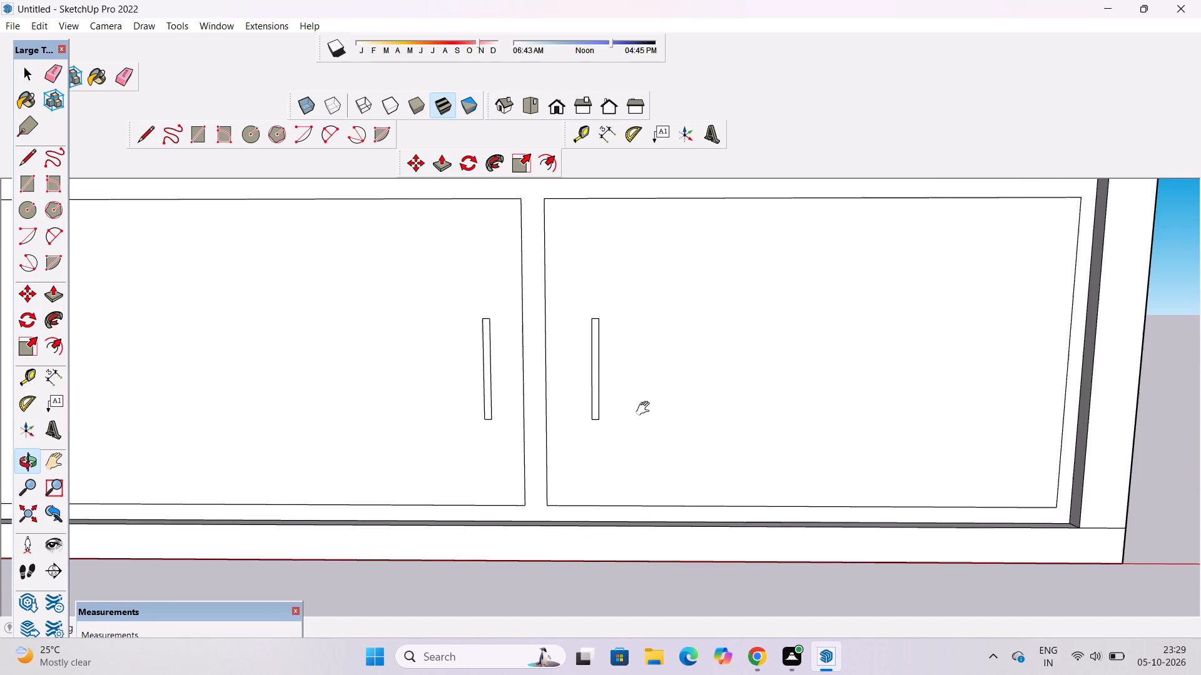
{"action": "left_click", "coordinate": [646, 409], "text": "shift"}
{"action": "key", "text": "space"}
{"action": "scroll", "coordinate": [578, 392], "scroll_direction": "up", "scroll_amount": 7}
{"action": "double_click", "coordinate": [609, 351]}
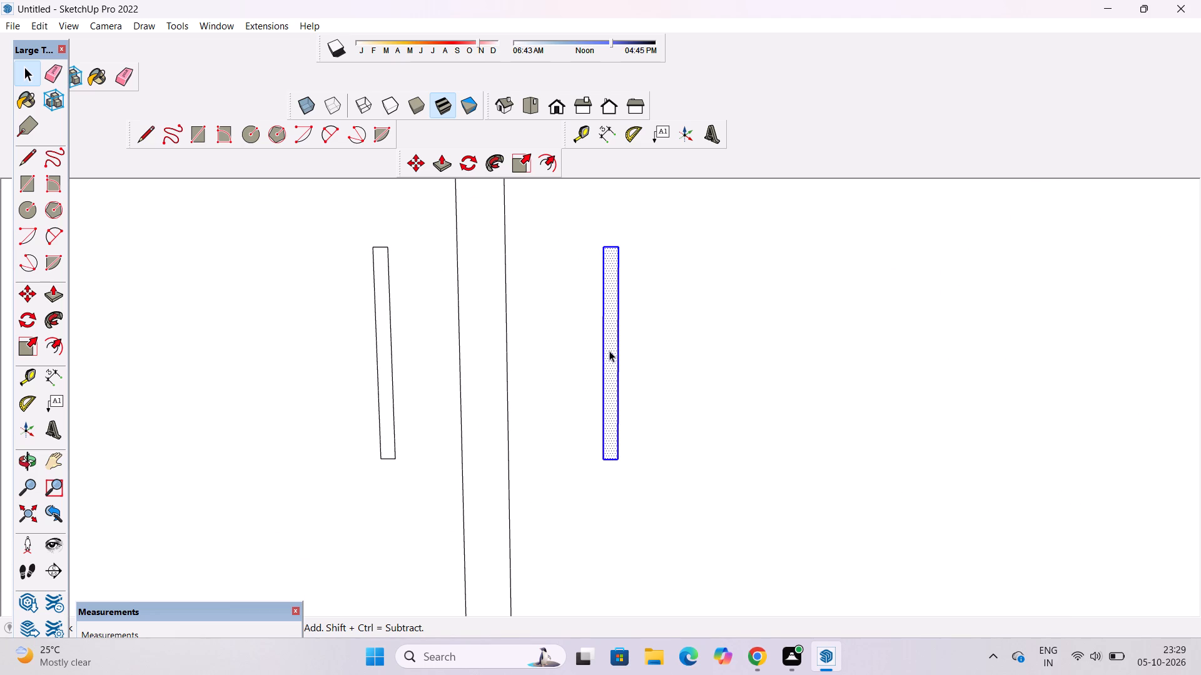
{"action": "key", "text": "m"}
{"action": "left_click", "coordinate": [606, 459]}
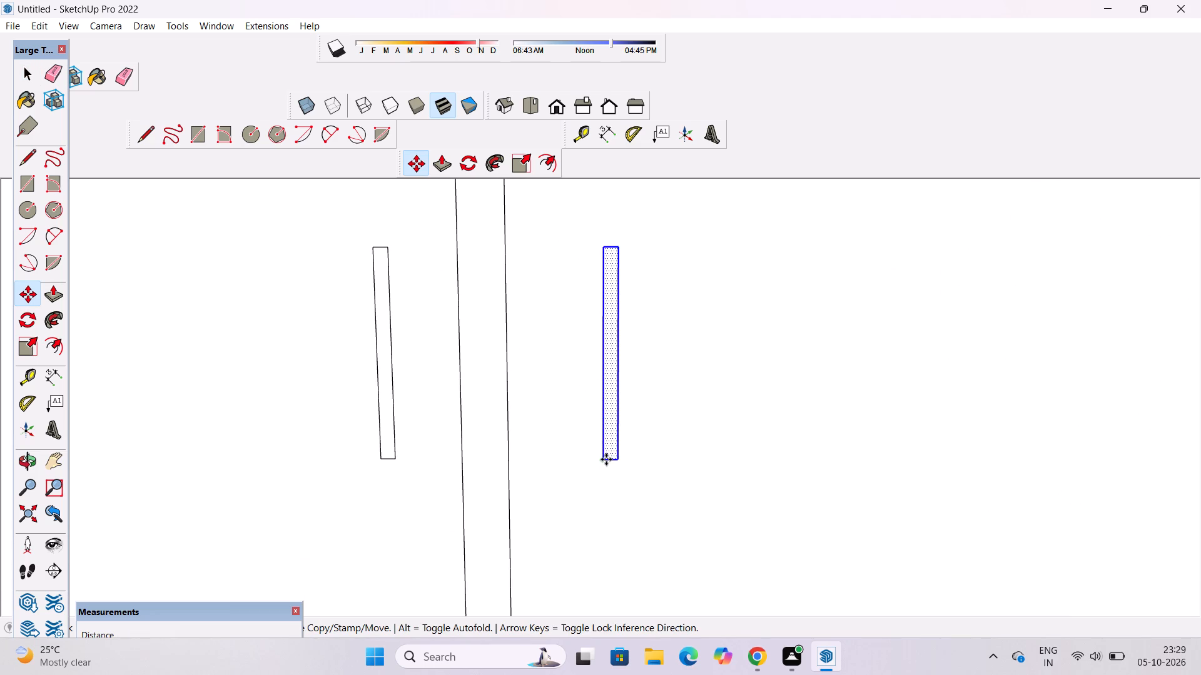
{"action": "left_click", "coordinate": [591, 458]}
{"action": "key", "text": "space"}
{"action": "scroll", "coordinate": [498, 404], "scroll_direction": "down", "scroll_amount": 6}
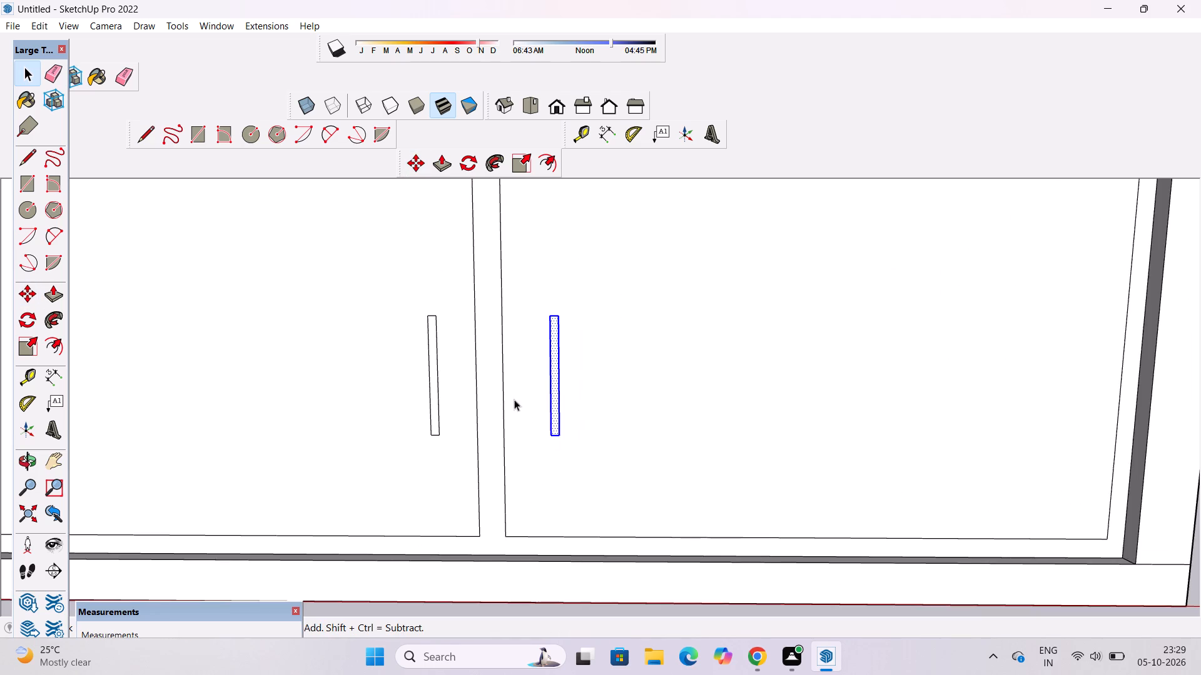
Push the outer face of the raised front parapet panel on the roof terrace inward by 1'.
{"action": "scroll", "coordinate": [496, 409], "scroll_direction": "down", "scroll_amount": 7}
{"action": "left_click", "coordinate": [986, 352]}
{"action": "key", "text": "o"}
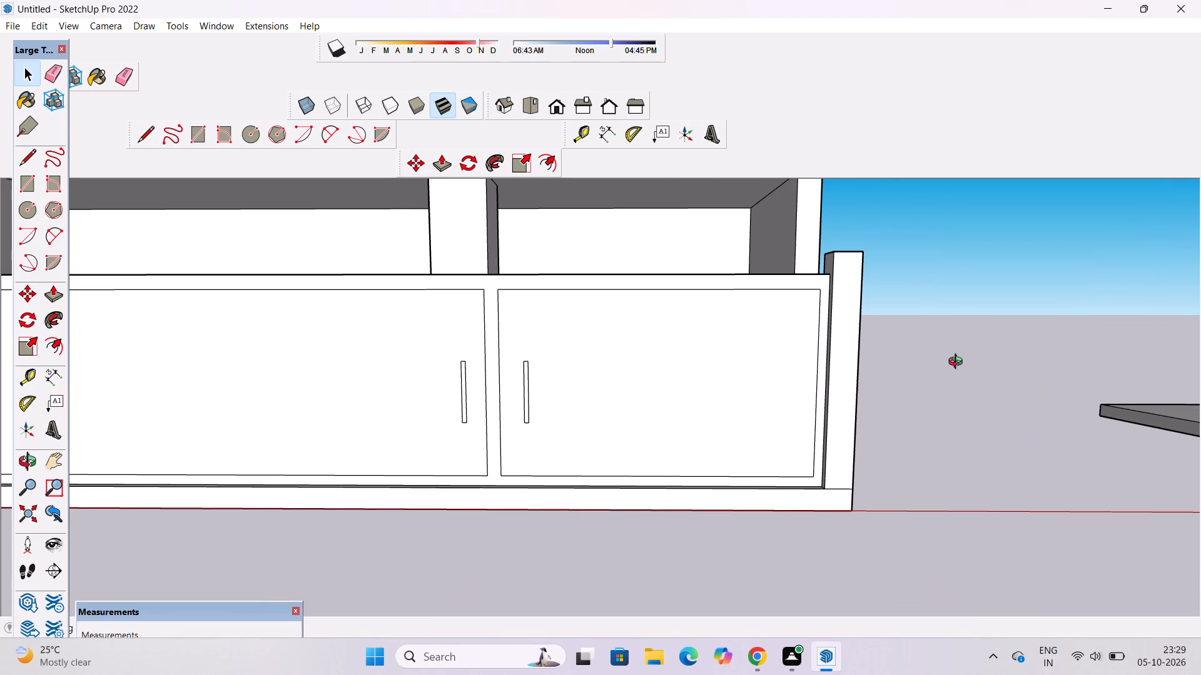
{"action": "scroll", "coordinate": [755, 398], "scroll_direction": "down", "scroll_amount": 3}
{"action": "left_click_drag", "start_coordinate": [667, 416], "coordinate": [681, 417], "text": "shift"}
{"action": "left_click_drag", "start_coordinate": [681, 417], "coordinate": [679, 427]}
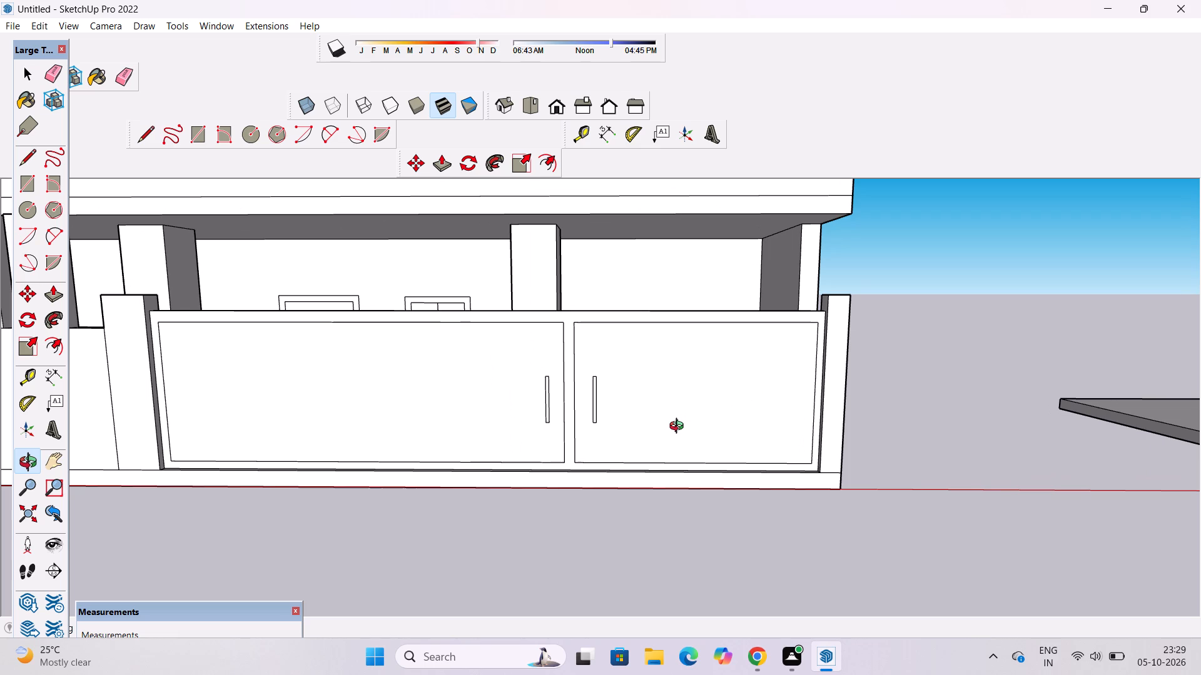
{"action": "left_click_drag", "start_coordinate": [632, 421], "coordinate": [627, 443]}
{"action": "scroll", "coordinate": [627, 438], "scroll_direction": "down", "scroll_amount": 7}
{"action": "left_click_drag", "start_coordinate": [647, 406], "coordinate": [676, 576], "text": "shift"}
{"action": "scroll", "coordinate": [669, 469], "scroll_direction": "down", "scroll_amount": 5}
{"action": "left_click_drag", "start_coordinate": [686, 419], "coordinate": [681, 606], "text": "shift"}
{"action": "scroll", "coordinate": [699, 438], "scroll_direction": "up", "scroll_amount": 2}
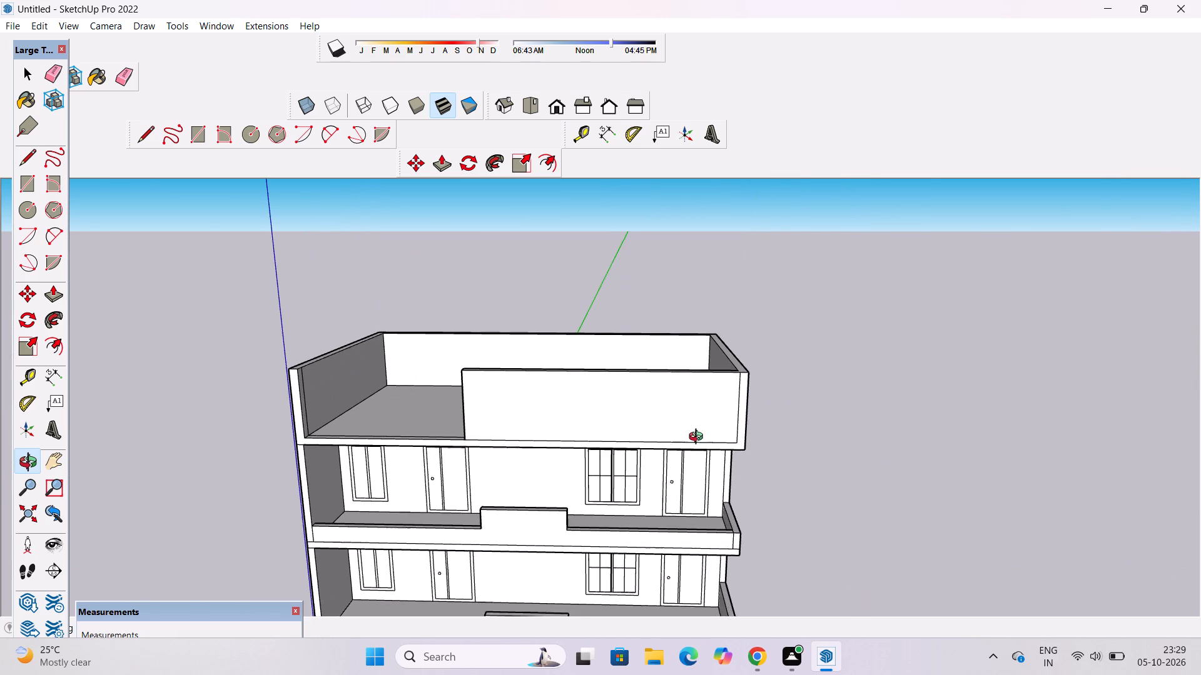
{"action": "left_click_drag", "start_coordinate": [701, 430], "coordinate": [706, 471], "text": "shift"}
{"action": "left_click_drag", "start_coordinate": [705, 446], "coordinate": [699, 579]}
{"action": "left_click_drag", "start_coordinate": [683, 531], "coordinate": [681, 471], "text": "shift"}
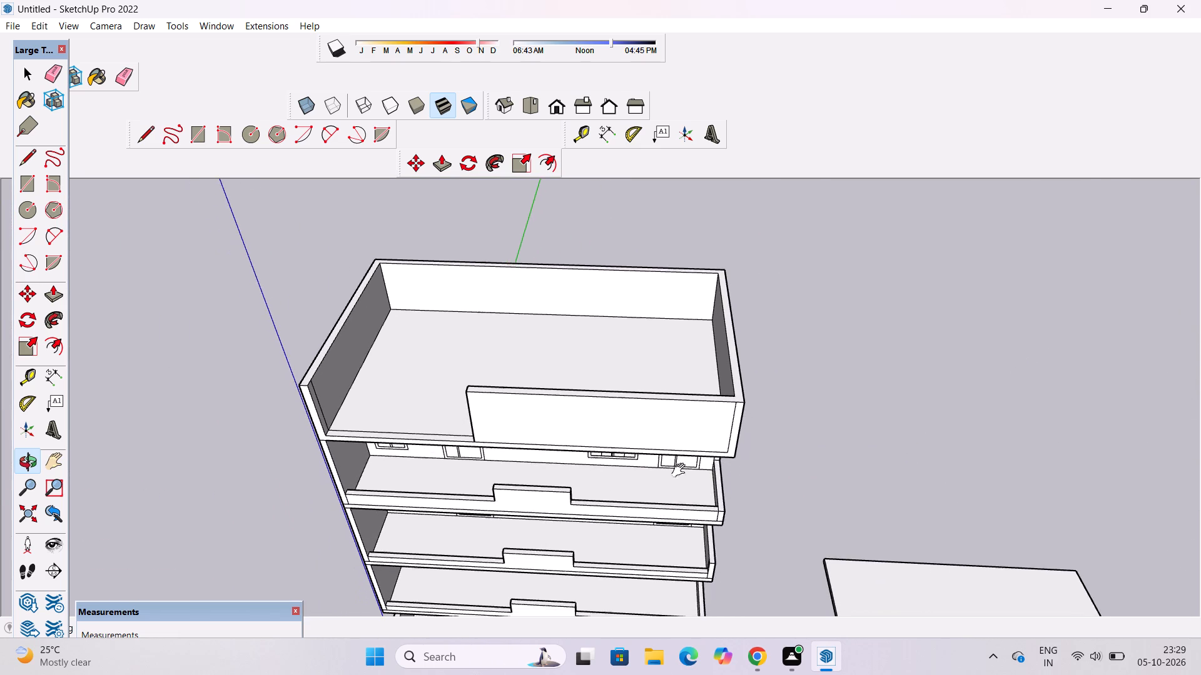
{"action": "left_click_drag", "start_coordinate": [681, 471], "coordinate": [688, 574], "text": "shift"}
{"action": "left_click_drag", "start_coordinate": [686, 571], "coordinate": [692, 426]}
{"action": "left_click_drag", "start_coordinate": [692, 460], "coordinate": [701, 507], "text": "shift"}
{"action": "left_click", "coordinate": [702, 511]}
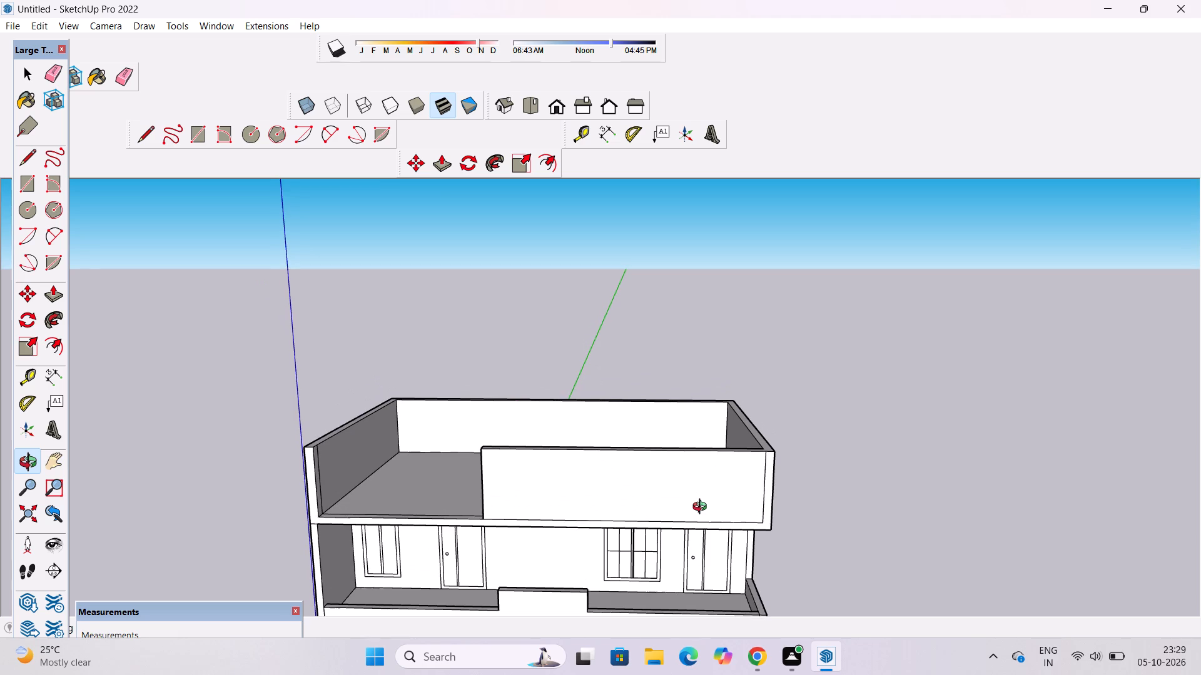
{"action": "key", "text": "p"}
{"action": "scroll", "coordinate": [702, 499], "scroll_direction": "up", "scroll_amount": 2}
{"action": "left_click", "coordinate": [702, 499]}
{"action": "scroll", "coordinate": [701, 492], "scroll_direction": "up", "scroll_amount": 1}
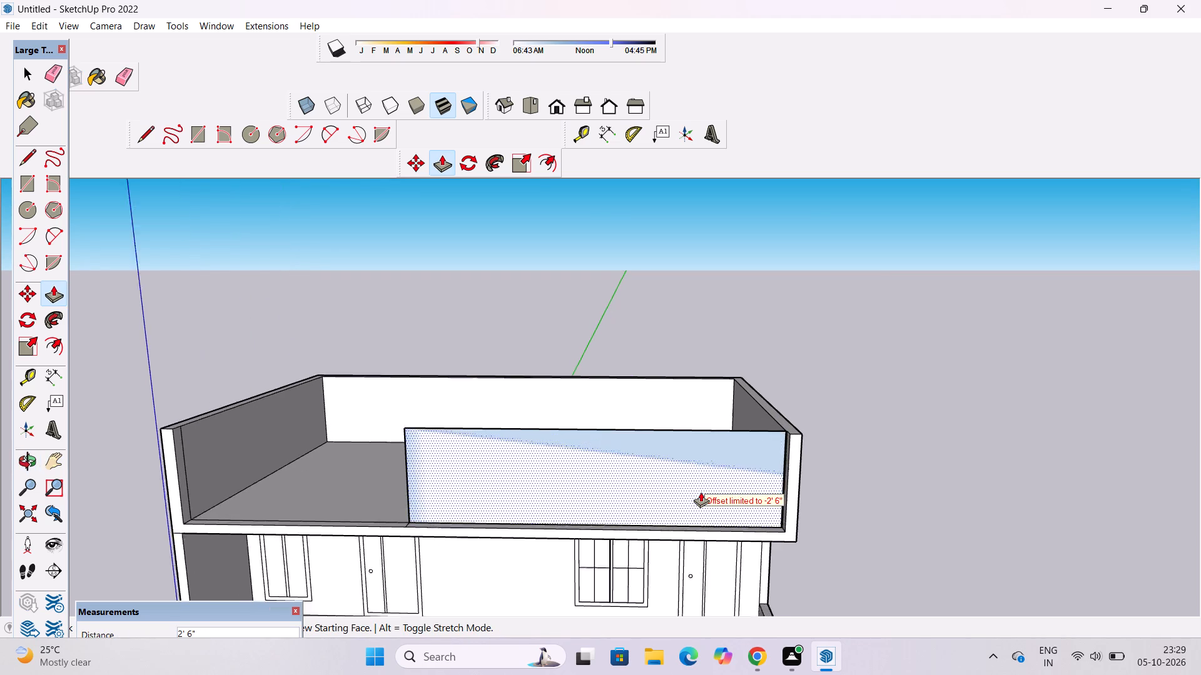
{"action": "scroll", "coordinate": [701, 492], "scroll_direction": "up", "scroll_amount": 2}
{"action": "type", "text": "1'"}
{"action": "key", "text": "Return"}
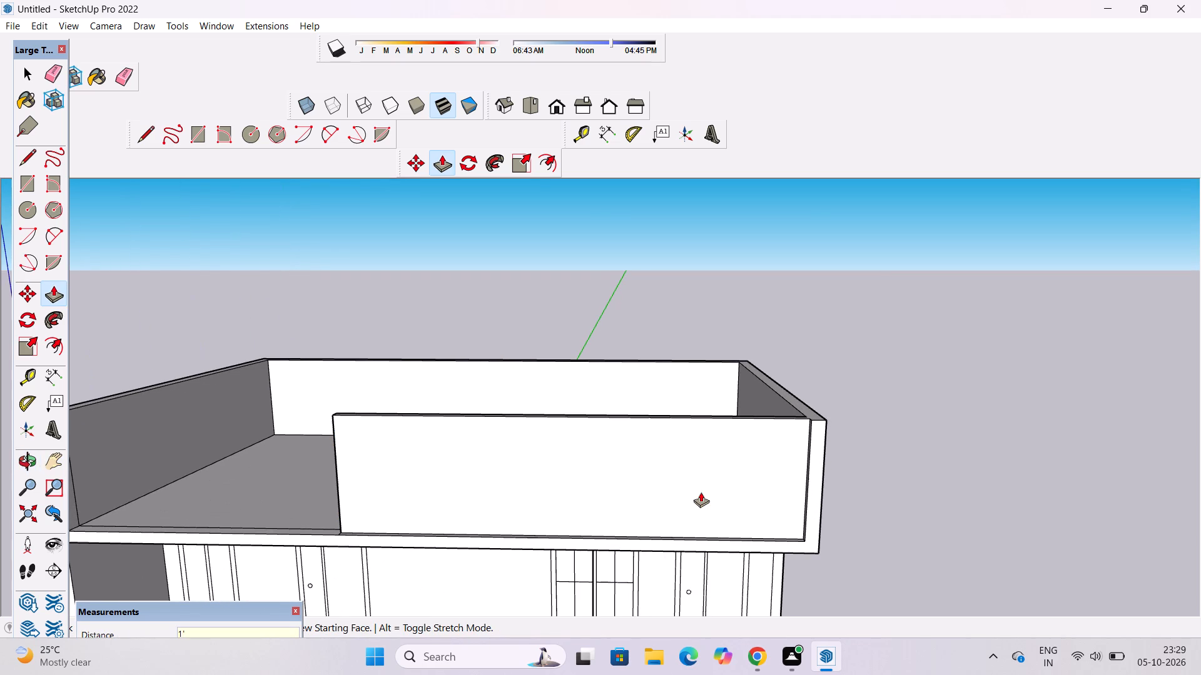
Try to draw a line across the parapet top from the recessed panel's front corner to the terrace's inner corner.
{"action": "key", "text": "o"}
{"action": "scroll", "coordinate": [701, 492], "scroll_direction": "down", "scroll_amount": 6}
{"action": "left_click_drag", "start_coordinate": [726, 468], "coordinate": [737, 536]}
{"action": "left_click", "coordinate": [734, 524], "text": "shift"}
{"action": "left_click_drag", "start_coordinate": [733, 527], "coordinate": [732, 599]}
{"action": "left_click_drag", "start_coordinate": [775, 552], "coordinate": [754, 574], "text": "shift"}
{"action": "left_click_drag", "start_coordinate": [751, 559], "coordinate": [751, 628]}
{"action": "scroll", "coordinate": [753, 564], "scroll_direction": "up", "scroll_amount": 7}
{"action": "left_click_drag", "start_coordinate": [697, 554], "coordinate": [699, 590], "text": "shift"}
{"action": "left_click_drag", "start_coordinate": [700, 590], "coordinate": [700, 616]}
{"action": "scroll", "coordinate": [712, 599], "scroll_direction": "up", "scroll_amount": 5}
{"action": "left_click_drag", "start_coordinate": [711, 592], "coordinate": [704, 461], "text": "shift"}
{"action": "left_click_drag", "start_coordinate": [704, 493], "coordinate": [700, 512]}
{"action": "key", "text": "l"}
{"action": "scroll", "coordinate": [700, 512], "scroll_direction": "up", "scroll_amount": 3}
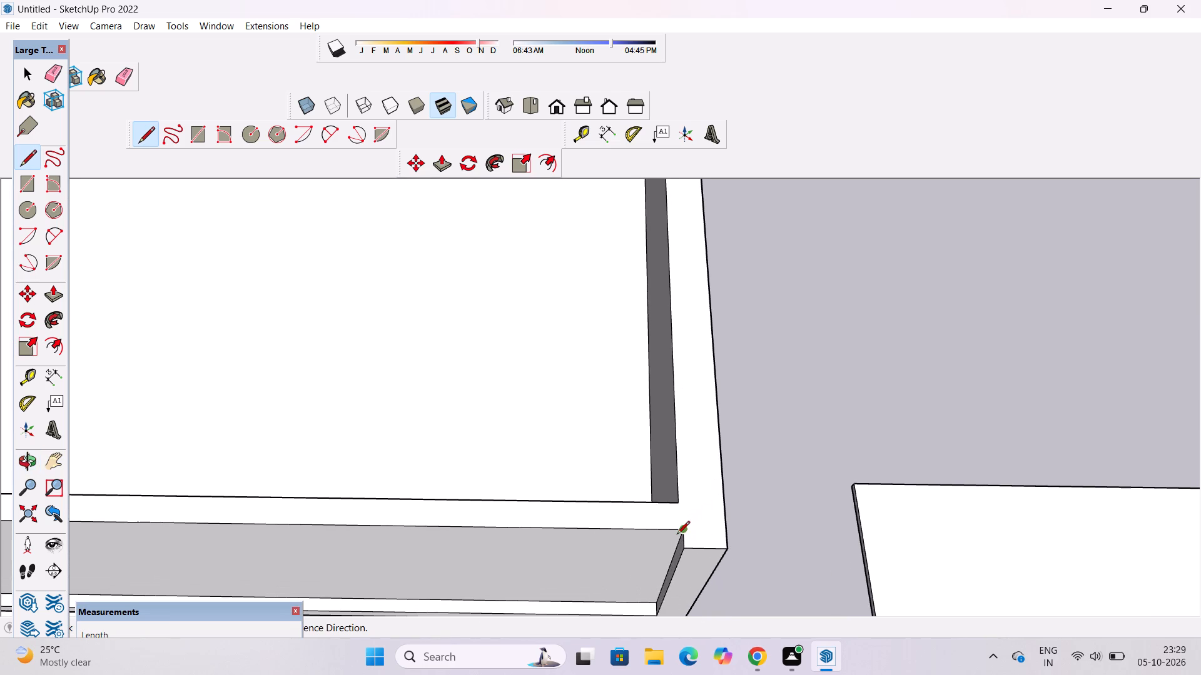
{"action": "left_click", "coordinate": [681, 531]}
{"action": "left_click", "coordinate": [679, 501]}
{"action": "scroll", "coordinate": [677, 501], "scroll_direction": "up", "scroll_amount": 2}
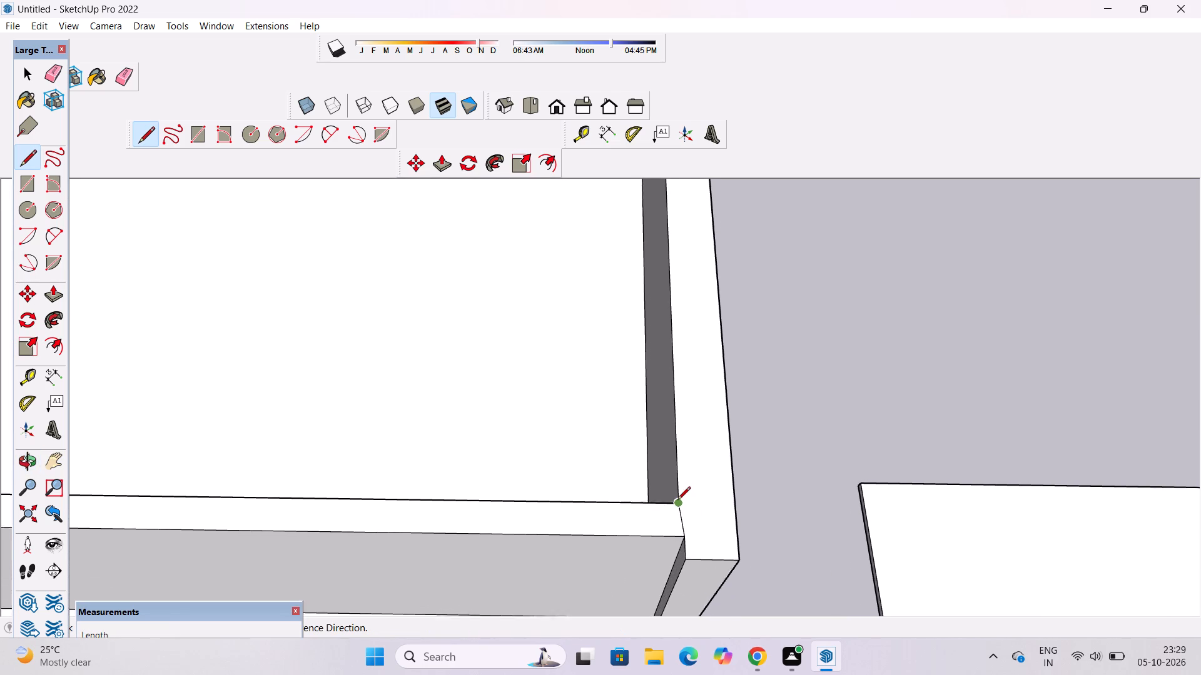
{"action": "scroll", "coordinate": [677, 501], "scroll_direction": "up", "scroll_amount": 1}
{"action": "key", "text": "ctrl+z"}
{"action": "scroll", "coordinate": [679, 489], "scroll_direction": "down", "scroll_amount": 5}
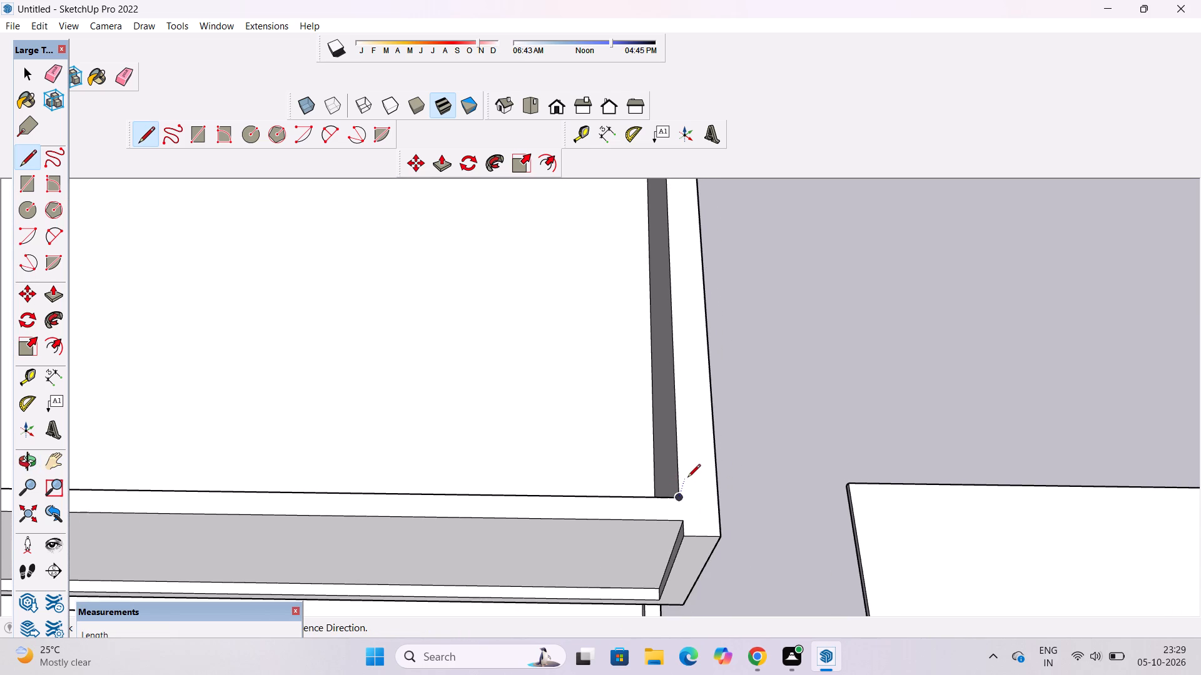
Draw a line about 1' 6" long across the front parapet's top, from the terrace's inner corner straight to the recessed front edge.
{"action": "key", "text": "o"}
{"action": "left_click_drag", "start_coordinate": [552, 579], "coordinate": [765, 613]}
{"action": "scroll", "coordinate": [848, 481], "scroll_direction": "down", "scroll_amount": 4}
{"action": "left_click_drag", "start_coordinate": [905, 432], "coordinate": [759, 476], "text": "shift"}
{"action": "left_click_drag", "start_coordinate": [734, 485], "coordinate": [793, 529]}
{"action": "left_click_drag", "start_coordinate": [797, 535], "coordinate": [742, 501]}
{"action": "scroll", "coordinate": [764, 494], "scroll_direction": "up", "scroll_amount": 7}
{"action": "left_click_drag", "start_coordinate": [737, 509], "coordinate": [728, 511]}
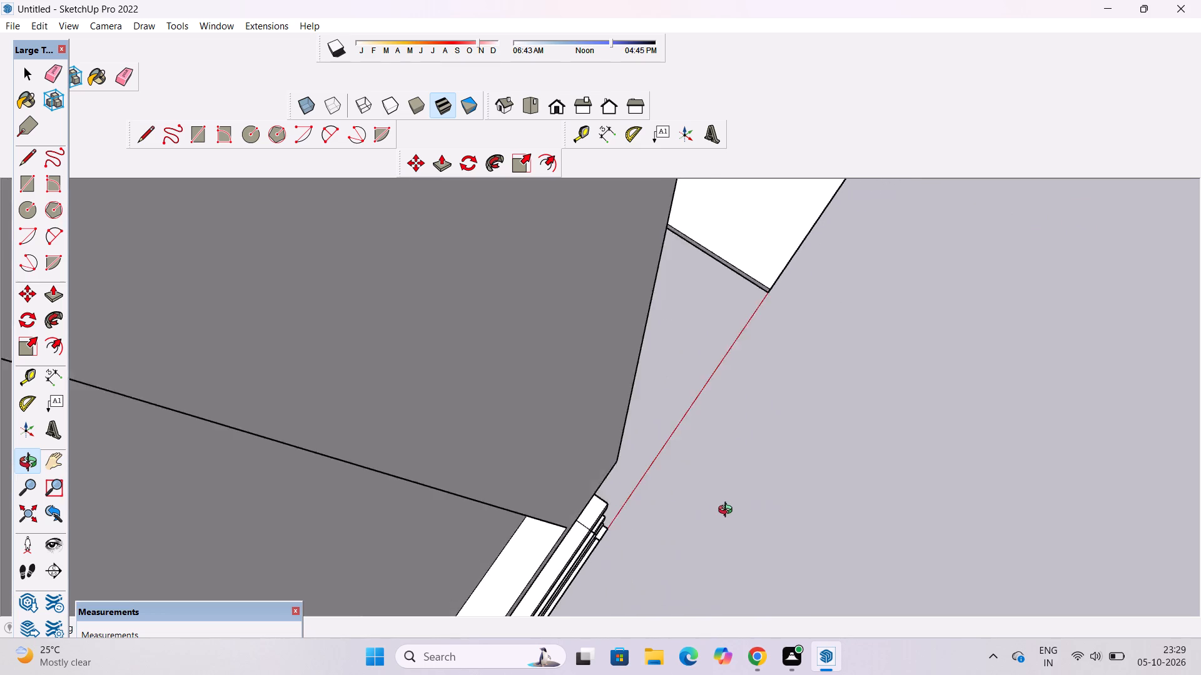
{"action": "left_click_drag", "start_coordinate": [728, 511], "coordinate": [720, 512]}
{"action": "scroll", "coordinate": [721, 509], "scroll_direction": "down", "scroll_amount": 6}
{"action": "left_click_drag", "start_coordinate": [751, 506], "coordinate": [549, 515]}
{"action": "left_click_drag", "start_coordinate": [548, 514], "coordinate": [584, 471], "text": "shift"}
{"action": "scroll", "coordinate": [579, 483], "scroll_direction": "up", "scroll_amount": 4}
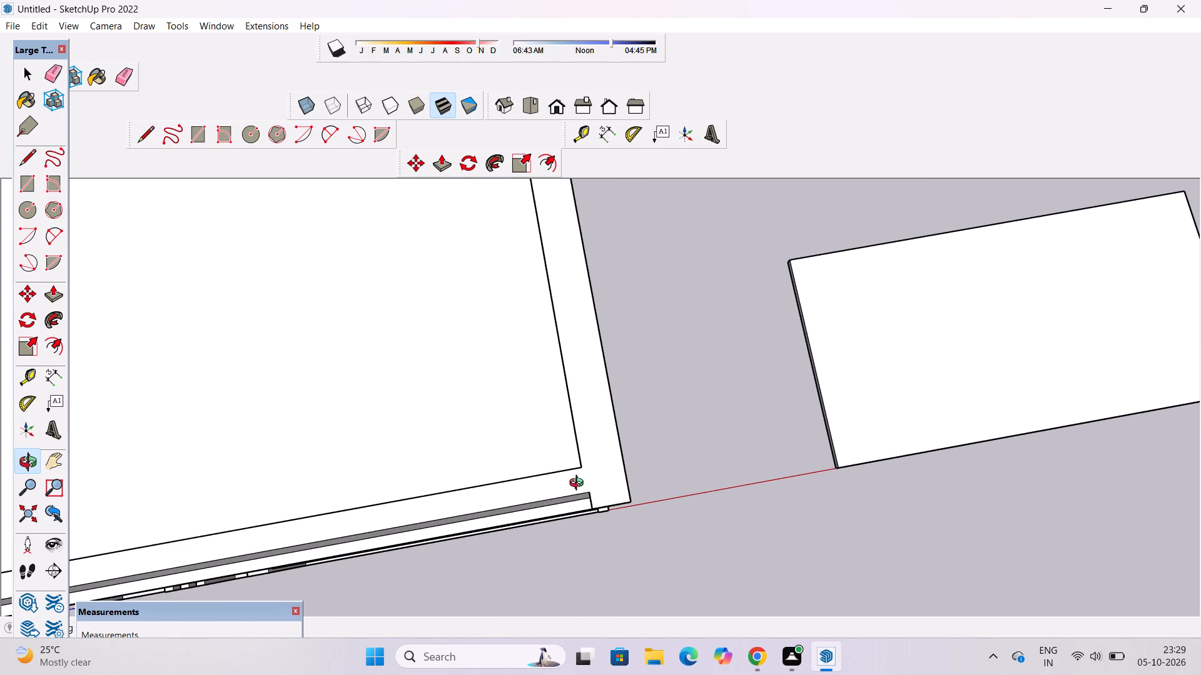
{"action": "left_click", "coordinate": [579, 484]}
{"action": "key", "text": "l"}
{"action": "scroll", "coordinate": [579, 486], "scroll_direction": "up", "scroll_amount": 5}
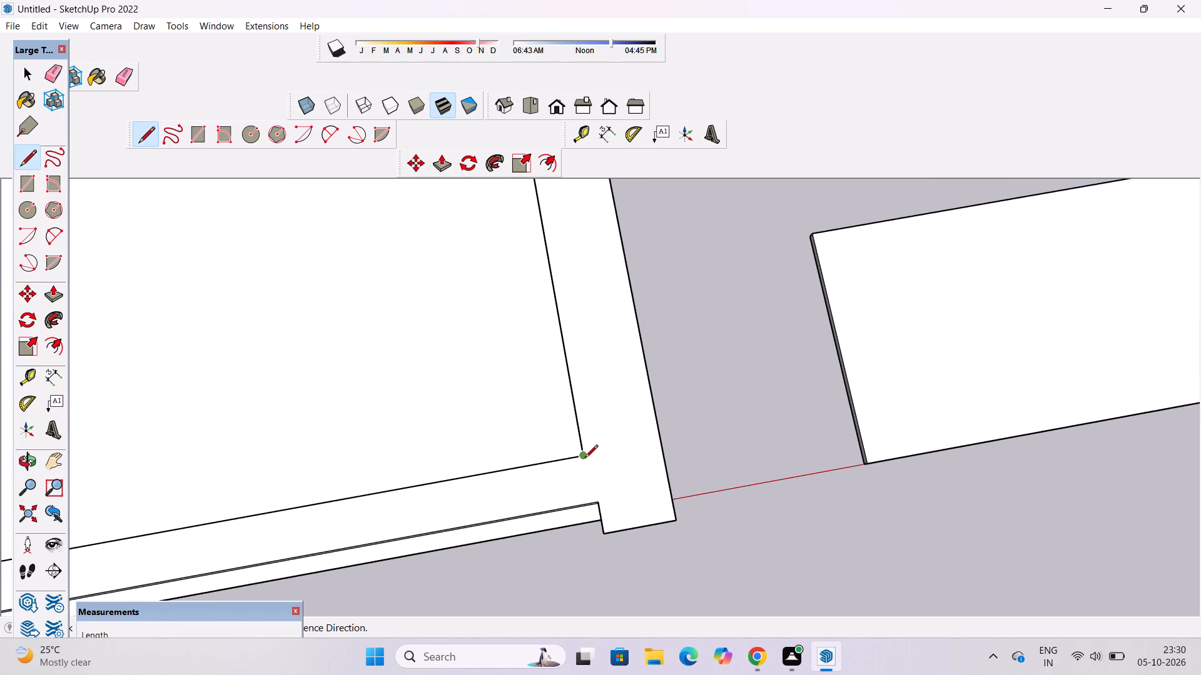
{"action": "left_click", "coordinate": [578, 457]}
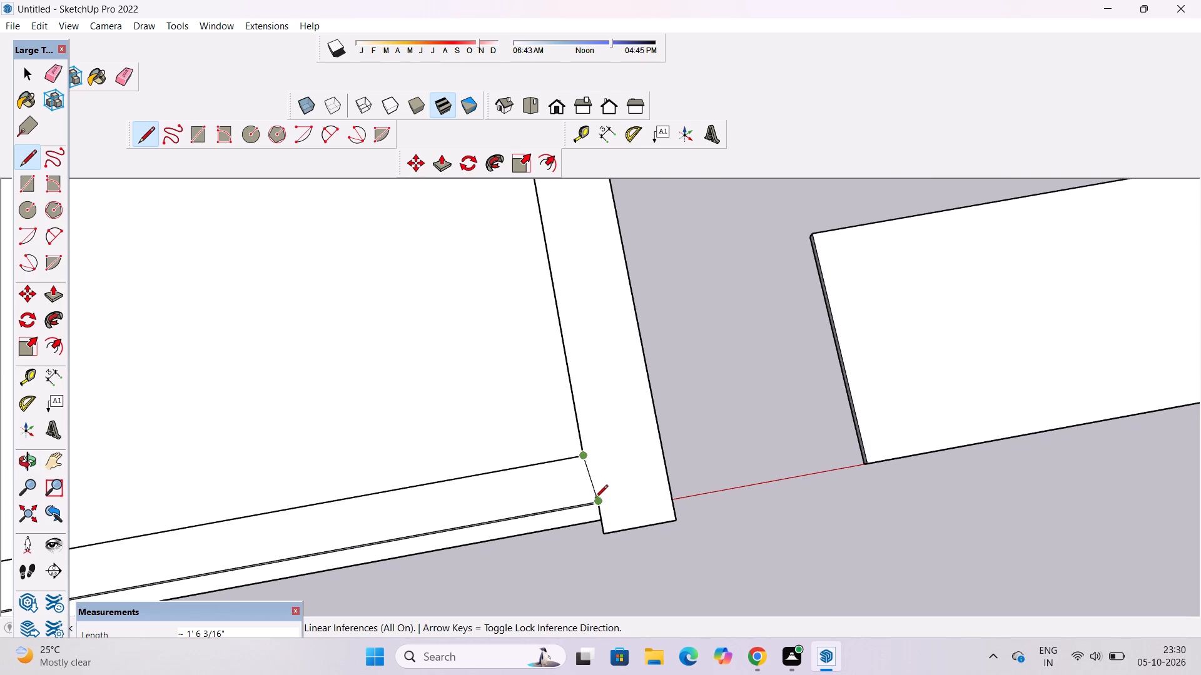
{"action": "scroll", "coordinate": [594, 506], "scroll_direction": "up", "scroll_amount": 6}
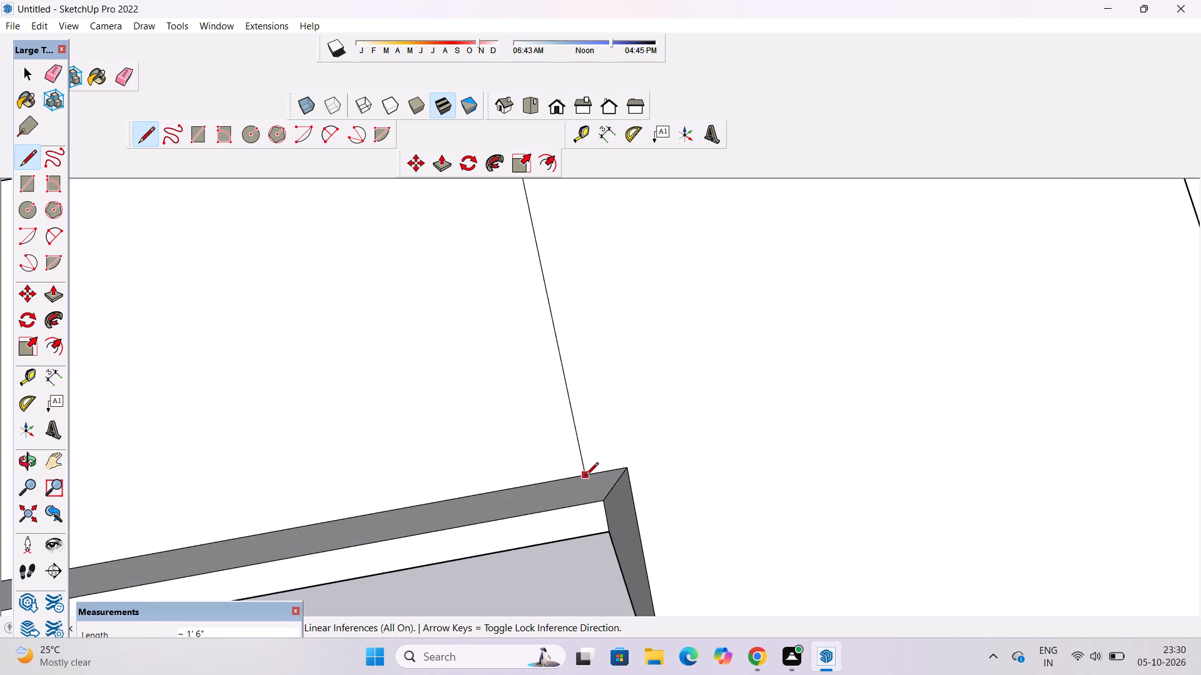
{"action": "left_click", "coordinate": [574, 479]}
{"action": "scroll", "coordinate": [547, 489], "scroll_direction": "down", "scroll_amount": 4}
{"action": "key", "text": "space"}
{"action": "scroll", "coordinate": [547, 489], "scroll_direction": "down", "scroll_amount": 6}
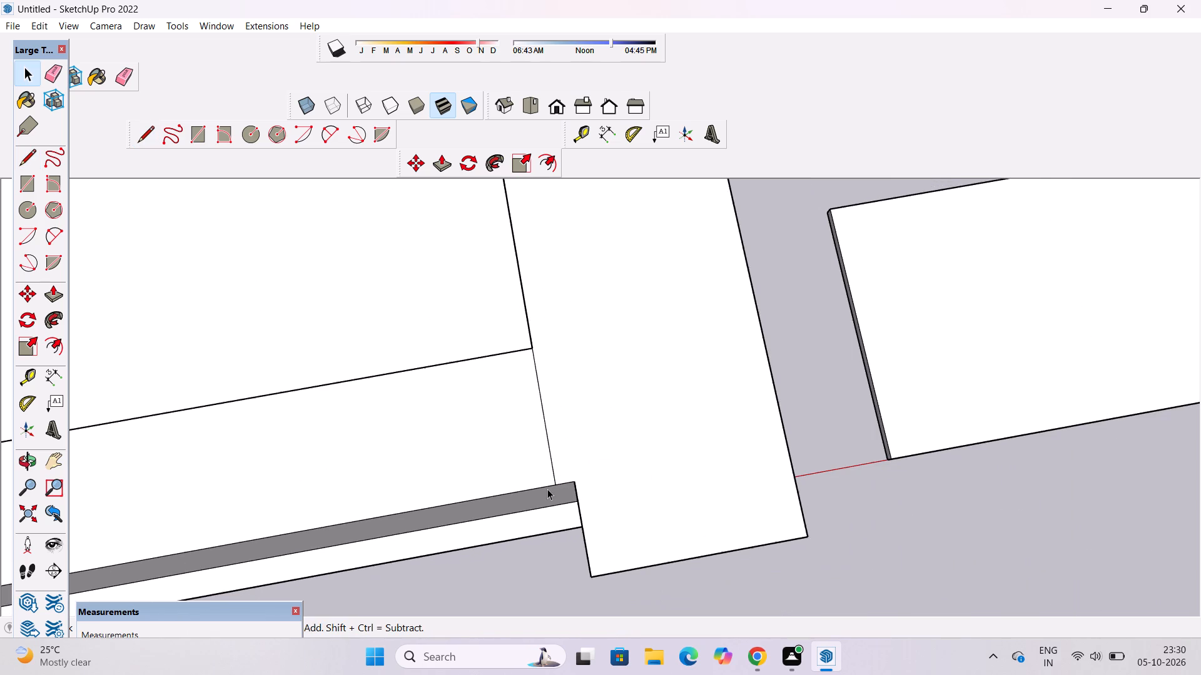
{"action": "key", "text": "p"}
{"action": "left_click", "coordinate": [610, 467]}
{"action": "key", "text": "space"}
Draw a 2' 6" line across the side parapet's top, from the terrace's inner corner to the outer side edge.
{"action": "type", "text": "o"}
{"action": "left_click_drag", "start_coordinate": [639, 542], "coordinate": [632, 500]}
{"action": "scroll", "coordinate": [632, 494], "scroll_direction": "down", "scroll_amount": 4}
{"action": "left_click_drag", "start_coordinate": [632, 494], "coordinate": [646, 555], "text": "shift"}
{"action": "left_click_drag", "start_coordinate": [647, 556], "coordinate": [625, 479]}
{"action": "left_click_drag", "start_coordinate": [625, 477], "coordinate": [631, 519]}
{"action": "left_click_drag", "start_coordinate": [631, 519], "coordinate": [629, 484], "text": "shift"}
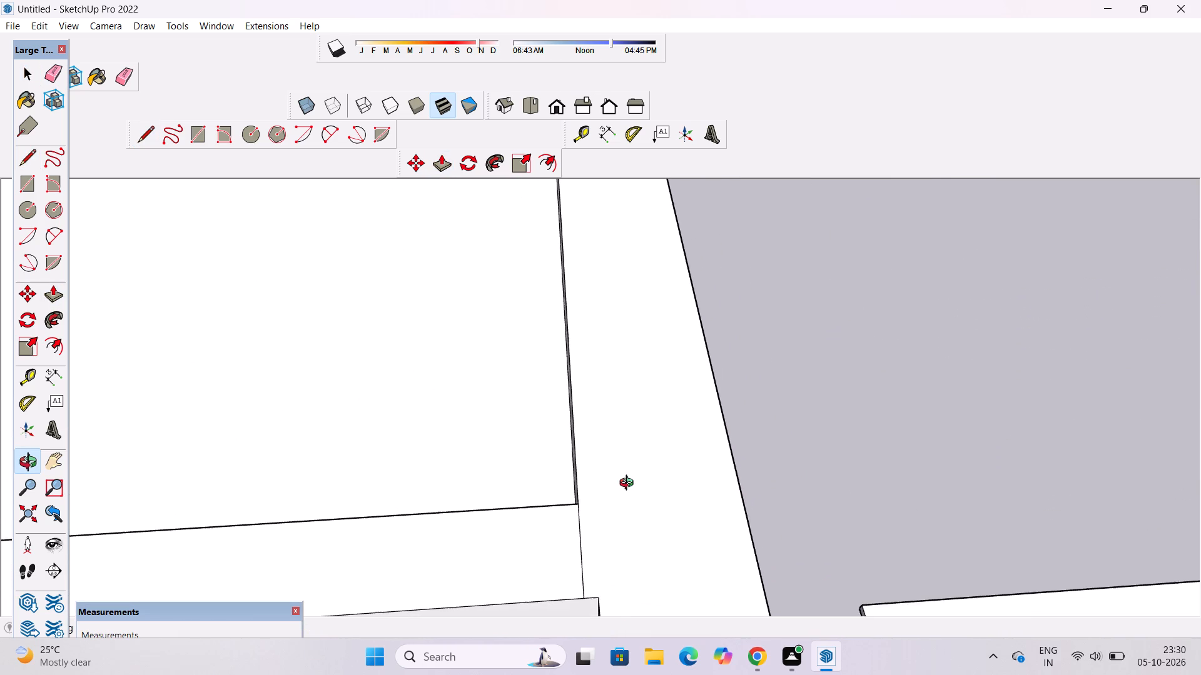
{"action": "left_click_drag", "start_coordinate": [629, 484], "coordinate": [629, 482], "text": "shift"}
{"action": "key", "text": "l"}
{"action": "scroll", "coordinate": [565, 474], "scroll_direction": "down", "scroll_amount": 3}
{"action": "scroll", "coordinate": [565, 474], "scroll_direction": "up", "scroll_amount": 2}
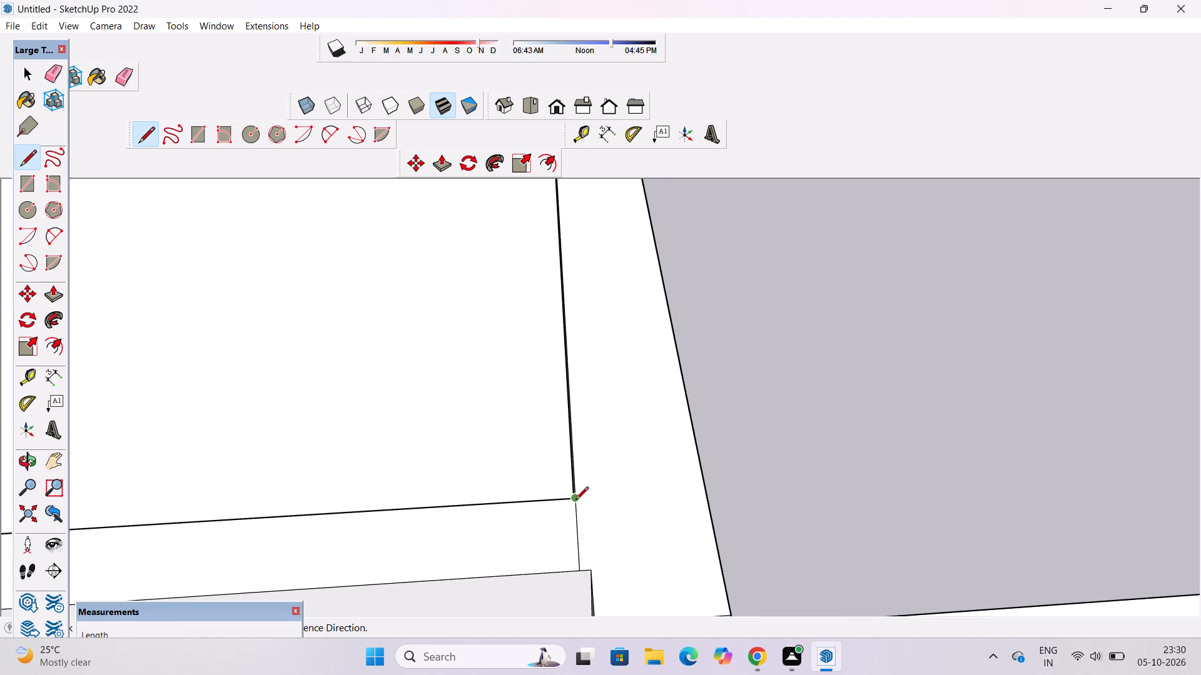
{"action": "left_click", "coordinate": [575, 501]}
{"action": "left_click", "coordinate": [705, 494]}
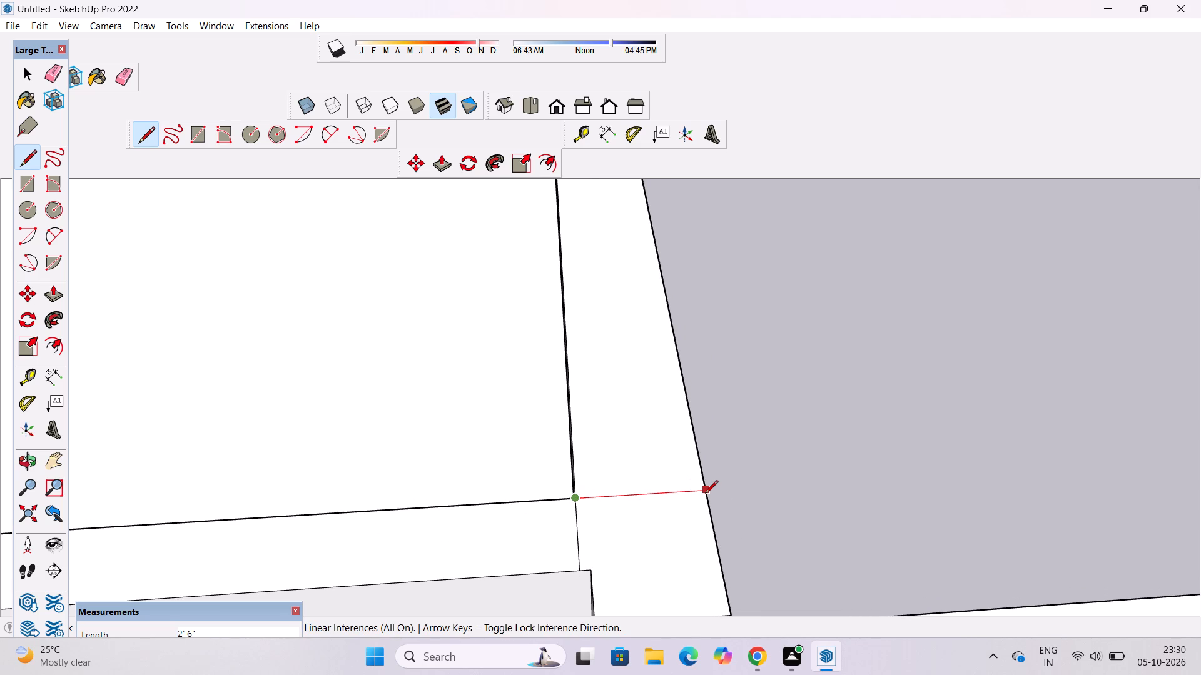
{"action": "key", "text": "space"}
Examine the outlined front corner of the roof parapet and the recessed panel beside it from the front.
{"action": "type", "text": "o"}
{"action": "scroll", "coordinate": [613, 487], "scroll_direction": "down", "scroll_amount": 5}
{"action": "left_click_drag", "start_coordinate": [629, 536], "coordinate": [627, 463]}
{"action": "scroll", "coordinate": [625, 464], "scroll_direction": "down", "scroll_amount": 5}
{"action": "left_click_drag", "start_coordinate": [633, 539], "coordinate": [646, 490], "text": "shift"}
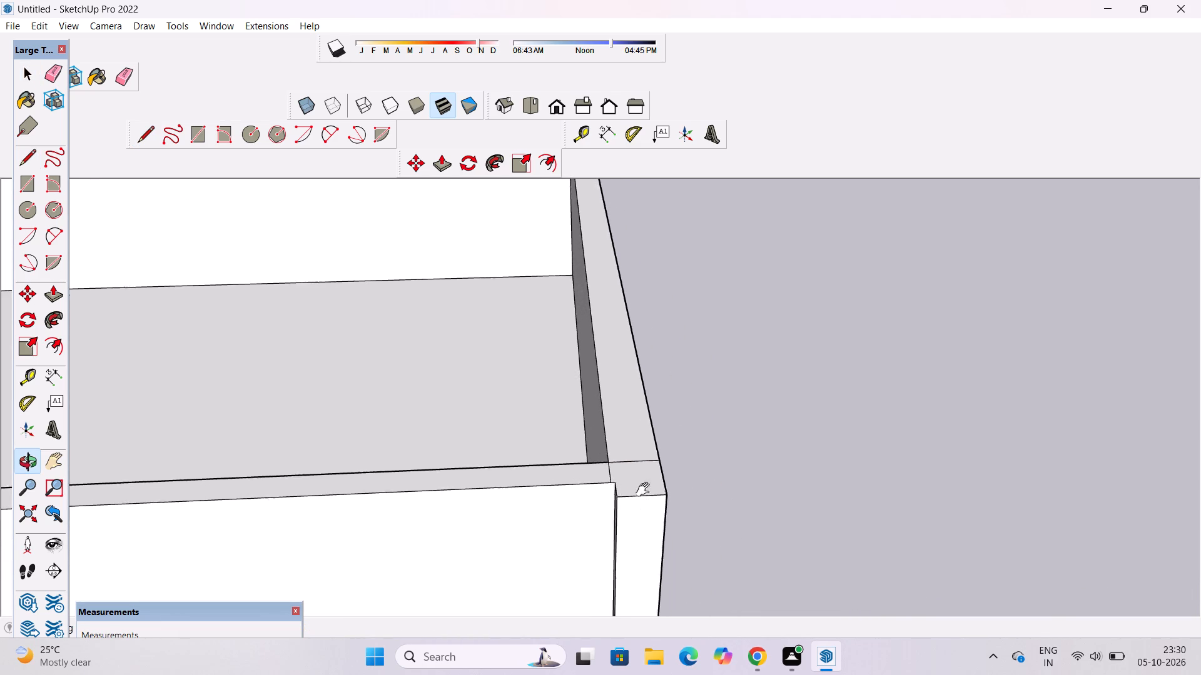
{"action": "left_click_drag", "start_coordinate": [646, 490], "coordinate": [654, 461], "text": "shift"}
{"action": "left_click_drag", "start_coordinate": [653, 466], "coordinate": [651, 485]}
{"action": "key", "text": "space"}
{"action": "key", "text": "space"}
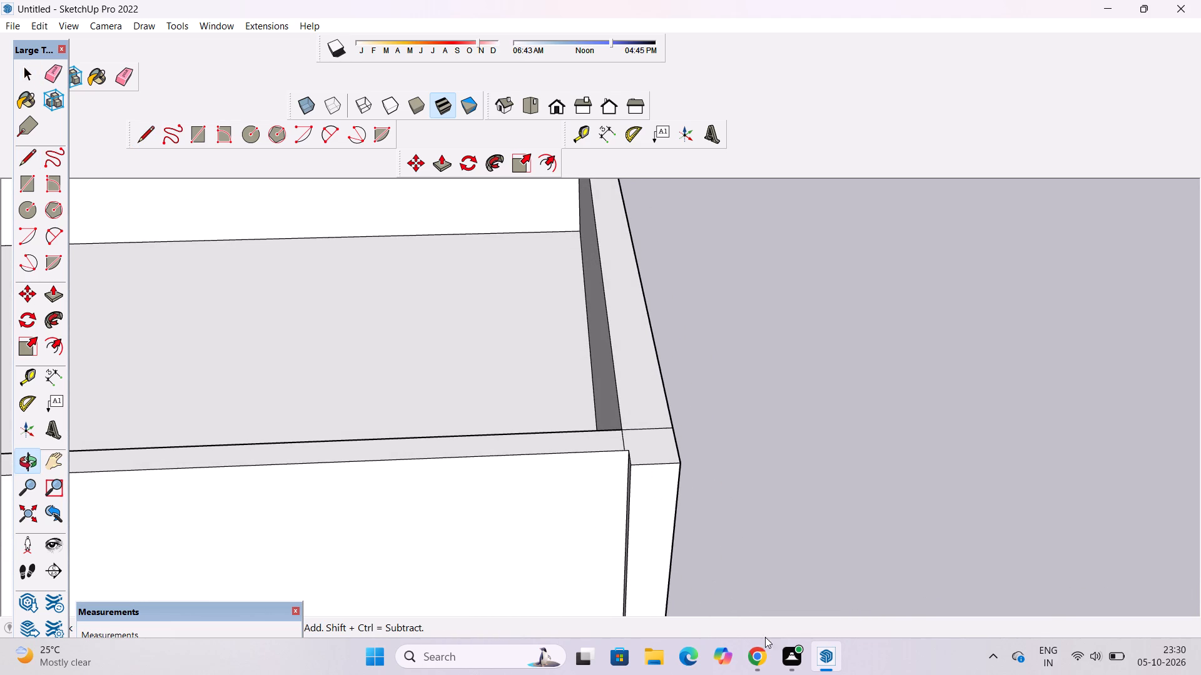
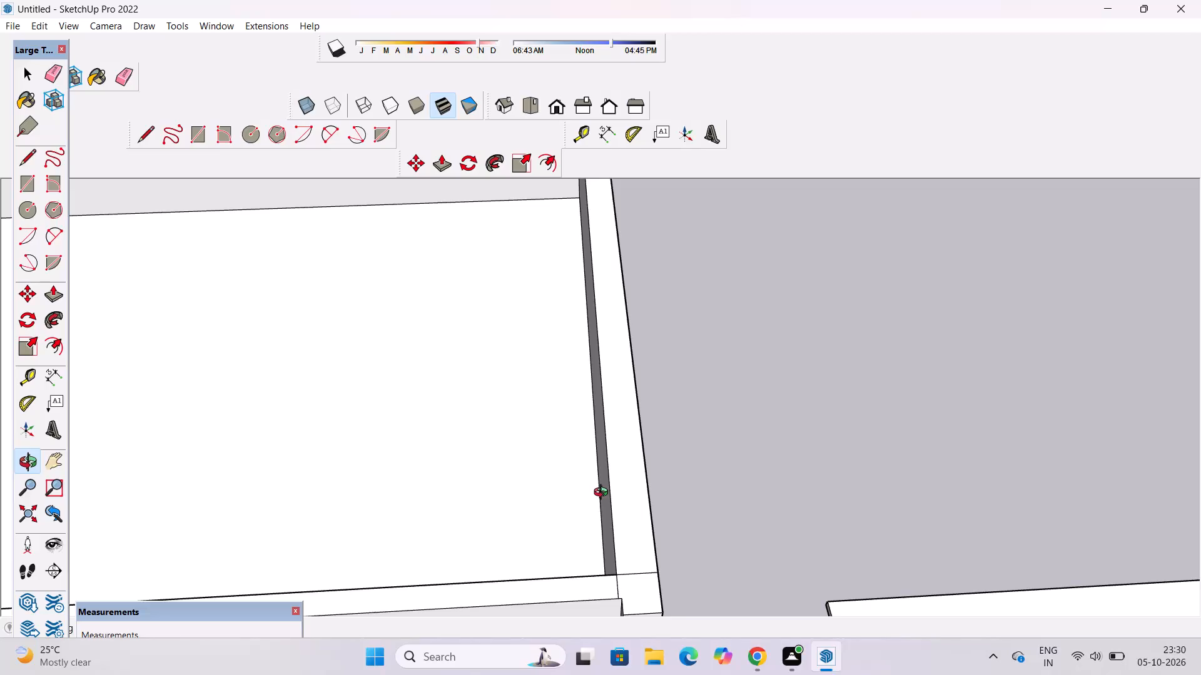
Push/Pull the outlined square at the roof parapet's front corner up 17' into a post.
{"action": "scroll", "coordinate": [606, 495], "scroll_direction": "down", "scroll_amount": 3}
{"action": "left_click_drag", "start_coordinate": [604, 544], "coordinate": [602, 552]}
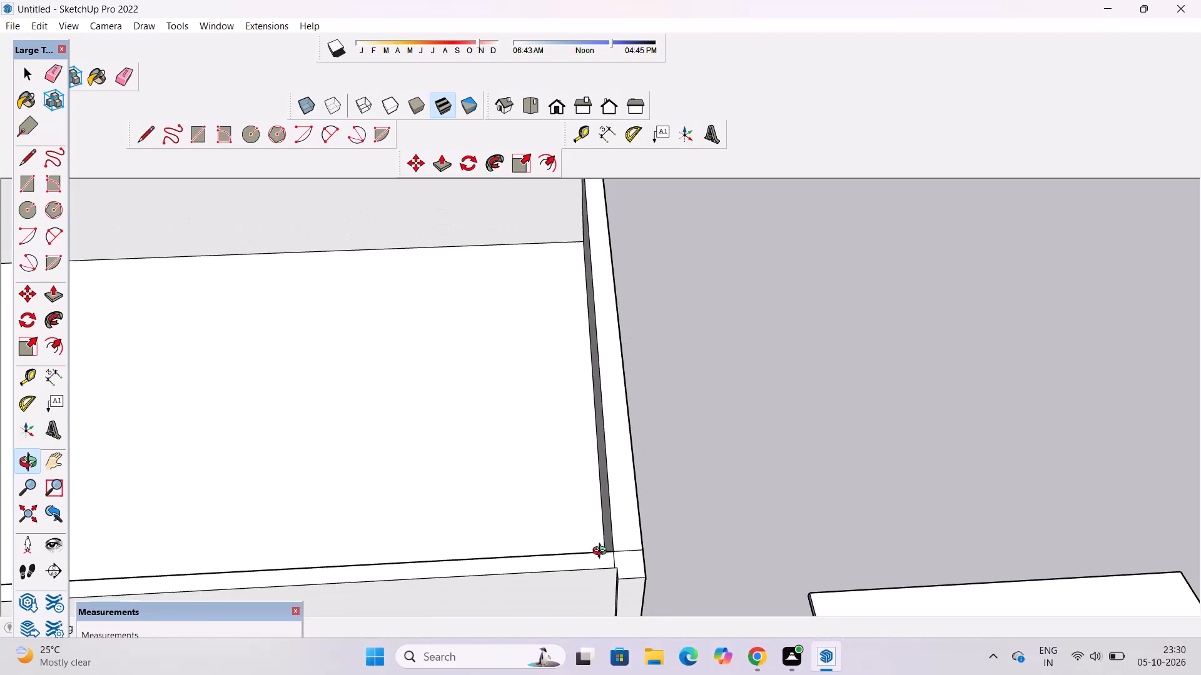
{"action": "left_click_drag", "start_coordinate": [602, 552], "coordinate": [602, 557]}
{"action": "left_click_drag", "start_coordinate": [602, 561], "coordinate": [635, 435], "text": "shift"}
{"action": "left_click_drag", "start_coordinate": [642, 455], "coordinate": [648, 501]}
{"action": "scroll", "coordinate": [663, 499], "scroll_direction": "up", "scroll_amount": 4}
{"action": "left_click_drag", "start_coordinate": [664, 494], "coordinate": [664, 419], "text": "shift"}
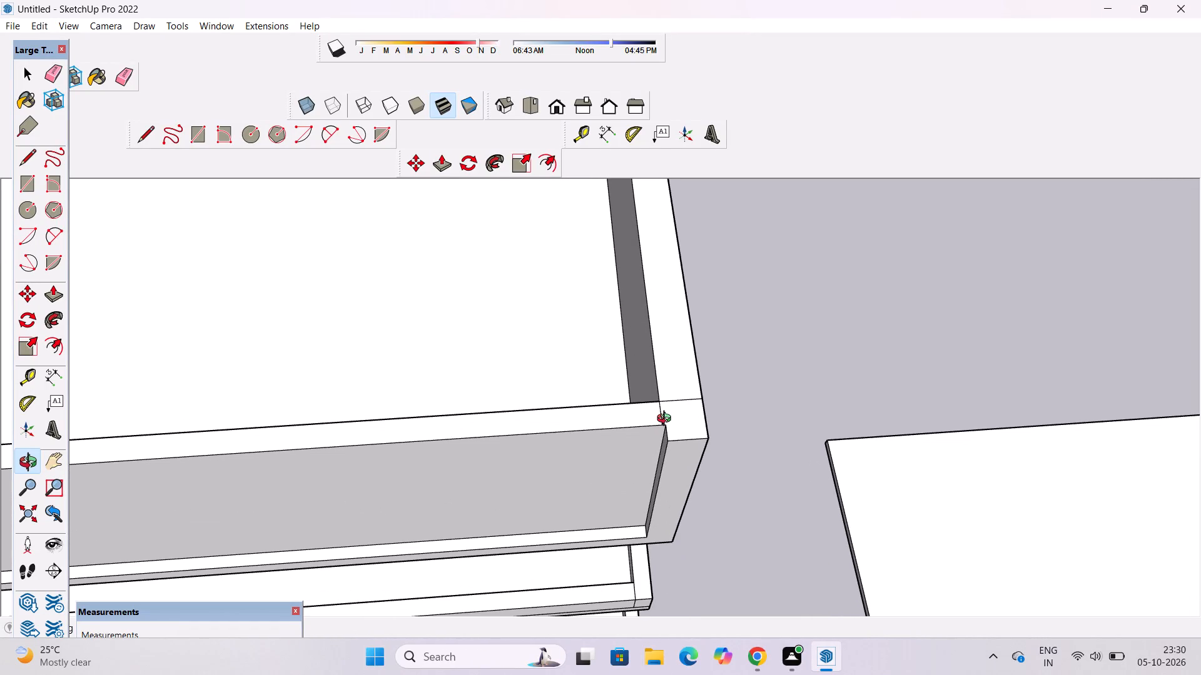
{"action": "key", "text": "p"}
{"action": "scroll", "coordinate": [687, 429], "scroll_direction": "up", "scroll_amount": 4}
{"action": "scroll", "coordinate": [687, 429], "scroll_direction": "down", "scroll_amount": 4}
{"action": "scroll", "coordinate": [687, 429], "scroll_direction": "up", "scroll_amount": 4}
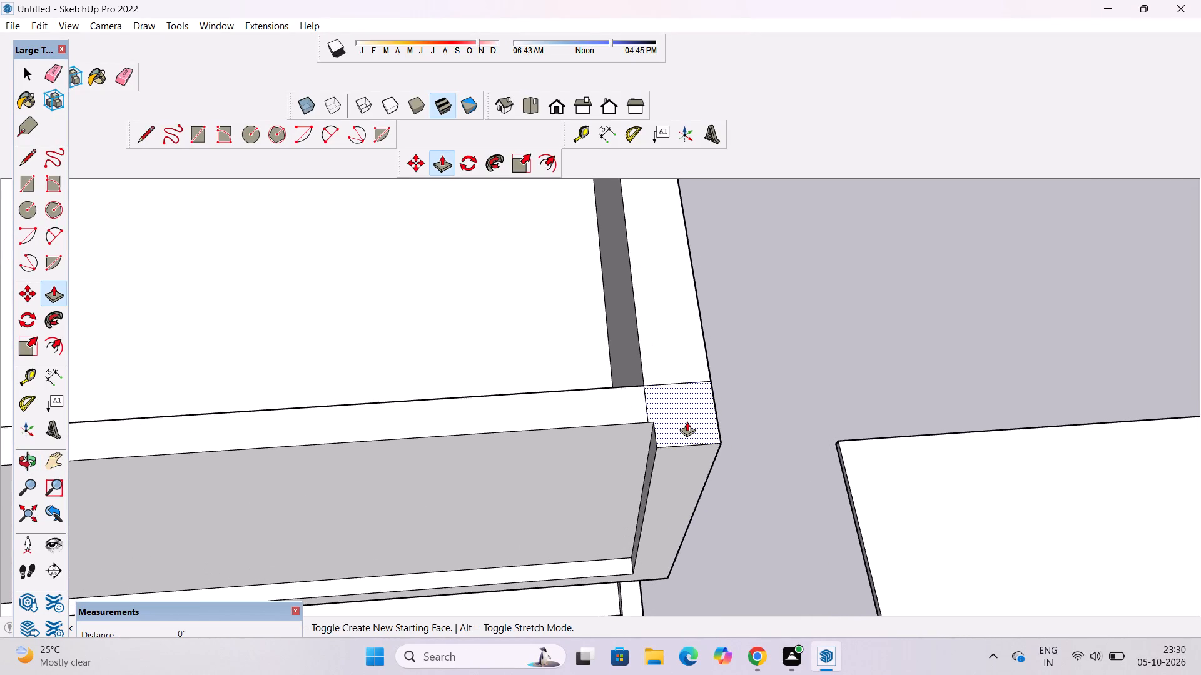
{"action": "scroll", "coordinate": [687, 421], "scroll_direction": "up", "scroll_amount": 4}
{"action": "left_click", "coordinate": [687, 421]}
{"action": "scroll", "coordinate": [689, 405], "scroll_direction": "down", "scroll_amount": 2}
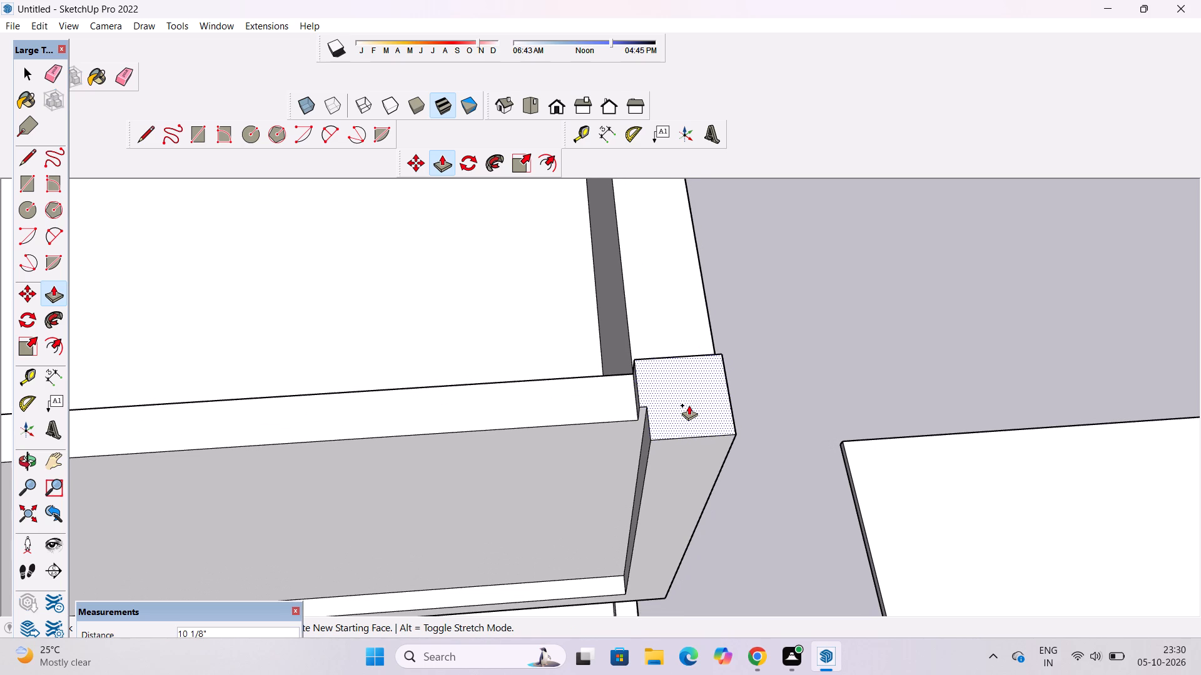
{"action": "scroll", "coordinate": [689, 405], "scroll_direction": "down", "scroll_amount": 7}
{"action": "scroll", "coordinate": [689, 373], "scroll_direction": "up", "scroll_amount": 1}
{"action": "key", "text": "o"}
{"action": "left_click_drag", "start_coordinate": [682, 439], "coordinate": [681, 347]}
{"action": "left_click_drag", "start_coordinate": [681, 347], "coordinate": [687, 405], "text": "shift"}
{"action": "left_click_drag", "start_coordinate": [687, 417], "coordinate": [682, 331]}
{"action": "scroll", "coordinate": [682, 324], "scroll_direction": "down", "scroll_amount": 5}
{"action": "left_click_drag", "start_coordinate": [677, 358], "coordinate": [679, 373], "text": "shift"}
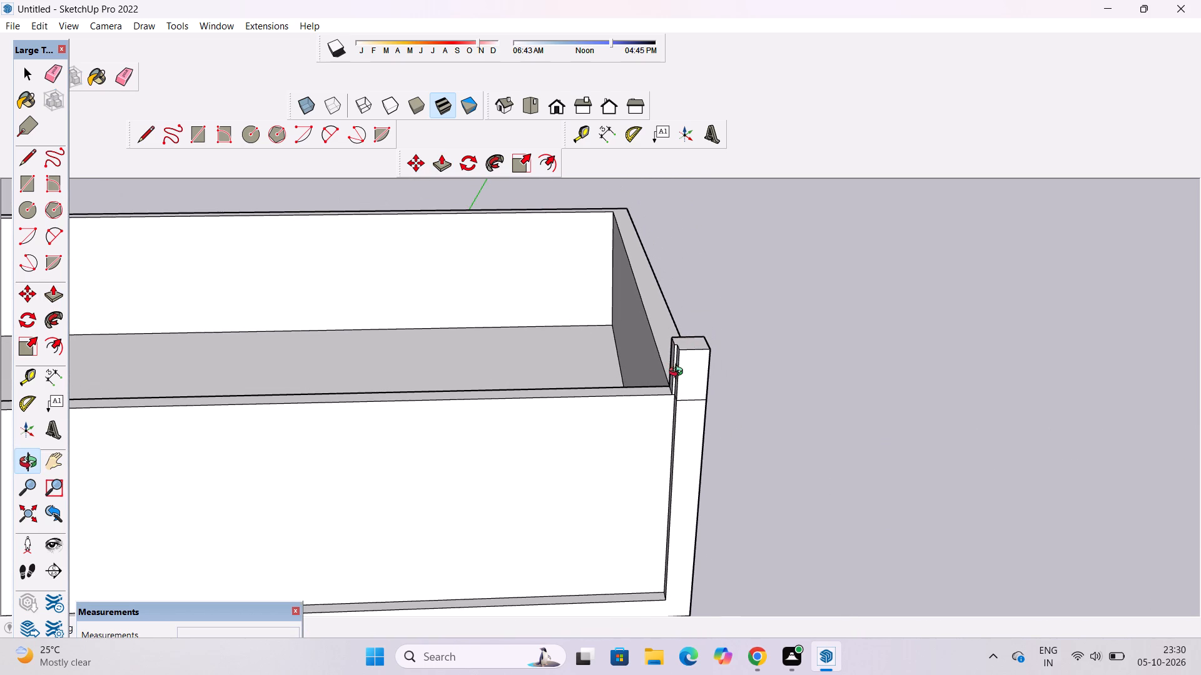
{"action": "scroll", "coordinate": [679, 373], "scroll_direction": "down", "scroll_amount": 2}
{"action": "left_click", "coordinate": [679, 373], "text": "shift"}
{"action": "left_click_drag", "start_coordinate": [680, 376], "coordinate": [683, 393]}
{"action": "scroll", "coordinate": [683, 393], "scroll_direction": "down", "scroll_amount": 5}
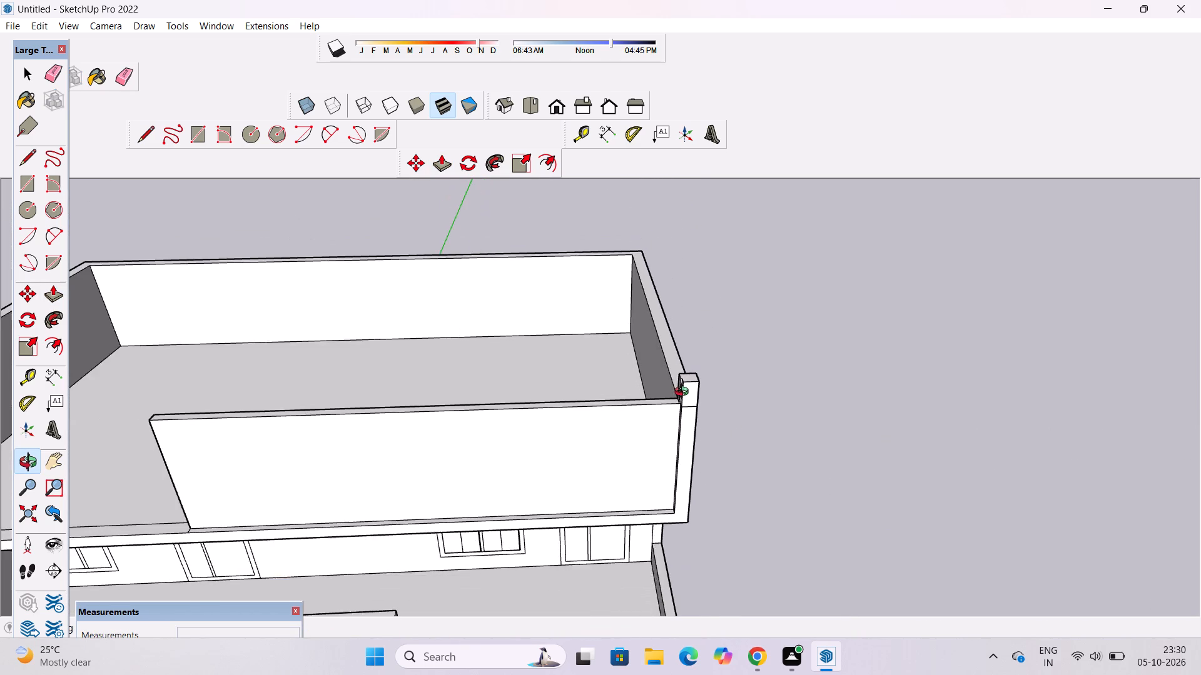
{"action": "left_click_drag", "start_coordinate": [684, 393], "coordinate": [692, 442], "text": "shift"}
{"action": "left_click_drag", "start_coordinate": [692, 441], "coordinate": [712, 499]}
{"action": "left_click_drag", "start_coordinate": [712, 499], "coordinate": [695, 449], "text": "shift"}
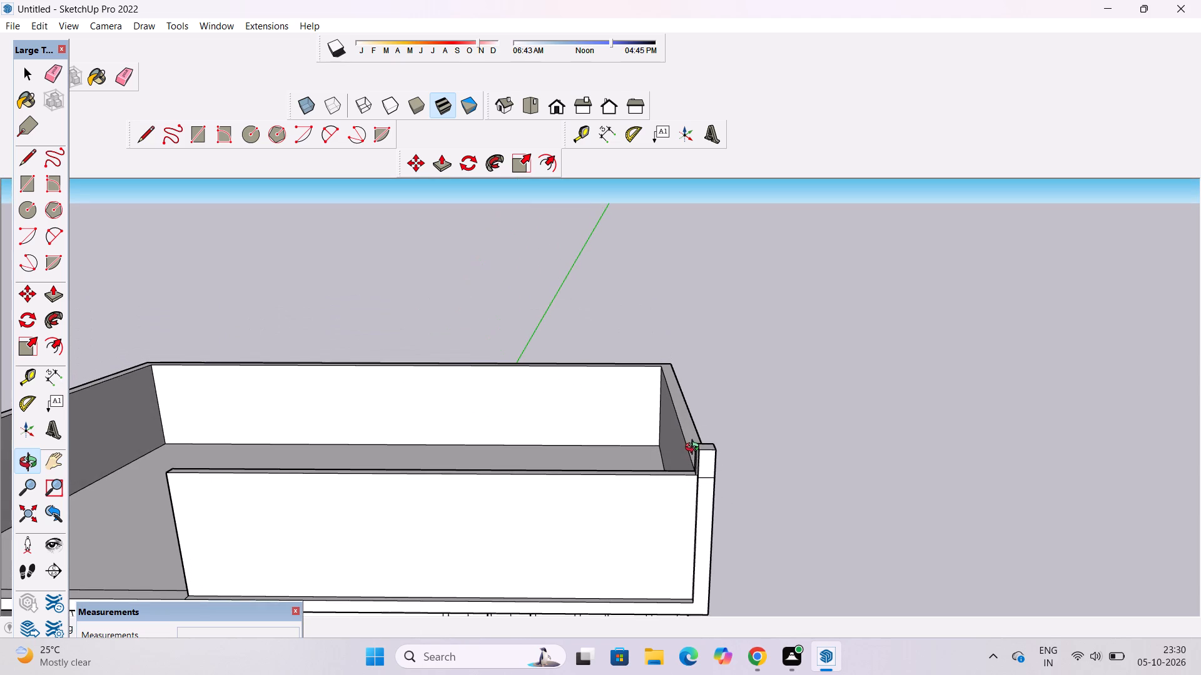
{"action": "key", "text": "p"}
{"action": "scroll", "coordinate": [687, 405], "scroll_direction": "down", "scroll_amount": 4}
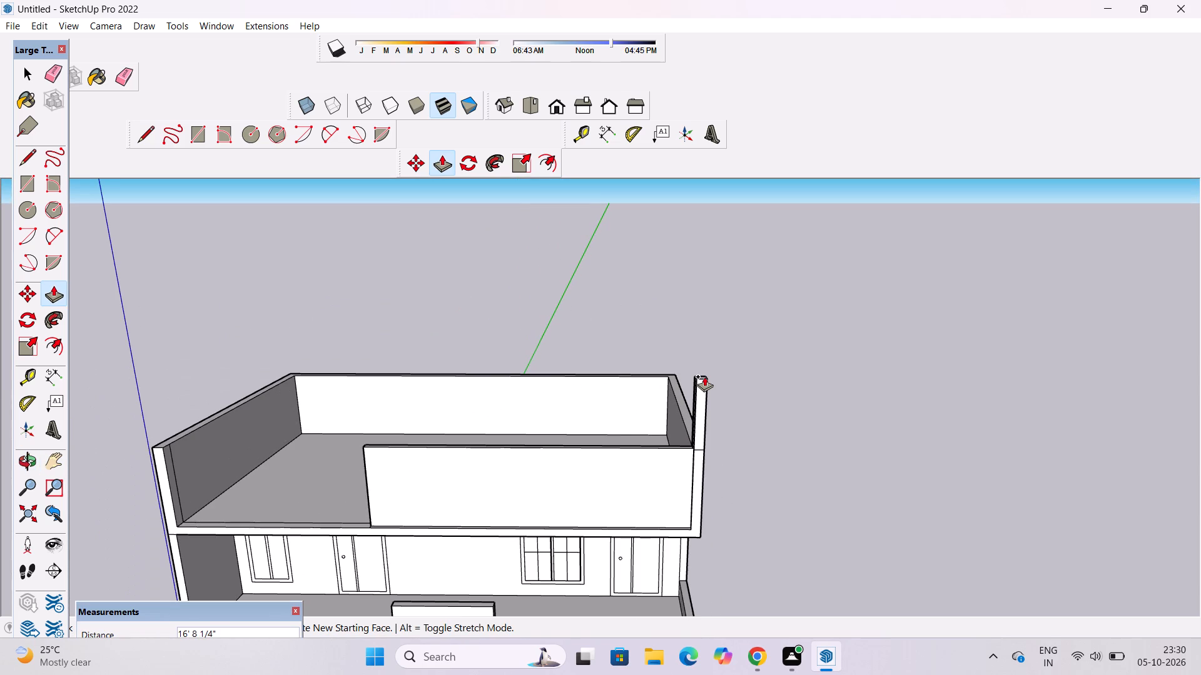
{"action": "type", "text": "17'"}
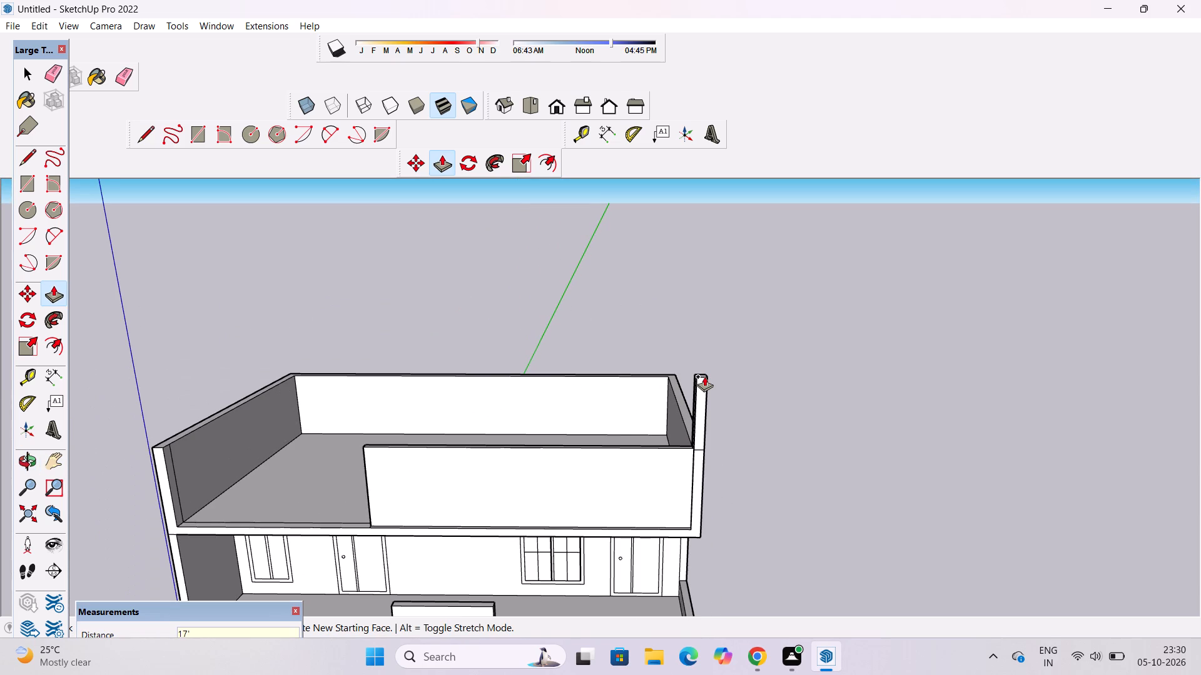
{"action": "key", "text": "Return"}
Place a guide across the side parapet's top, 24' back from the corner post's inner edge.
{"action": "key", "text": "o"}
{"action": "left_click_drag", "start_coordinate": [777, 398], "coordinate": [414, 515]}
{"action": "left_click_drag", "start_coordinate": [482, 492], "coordinate": [466, 533]}
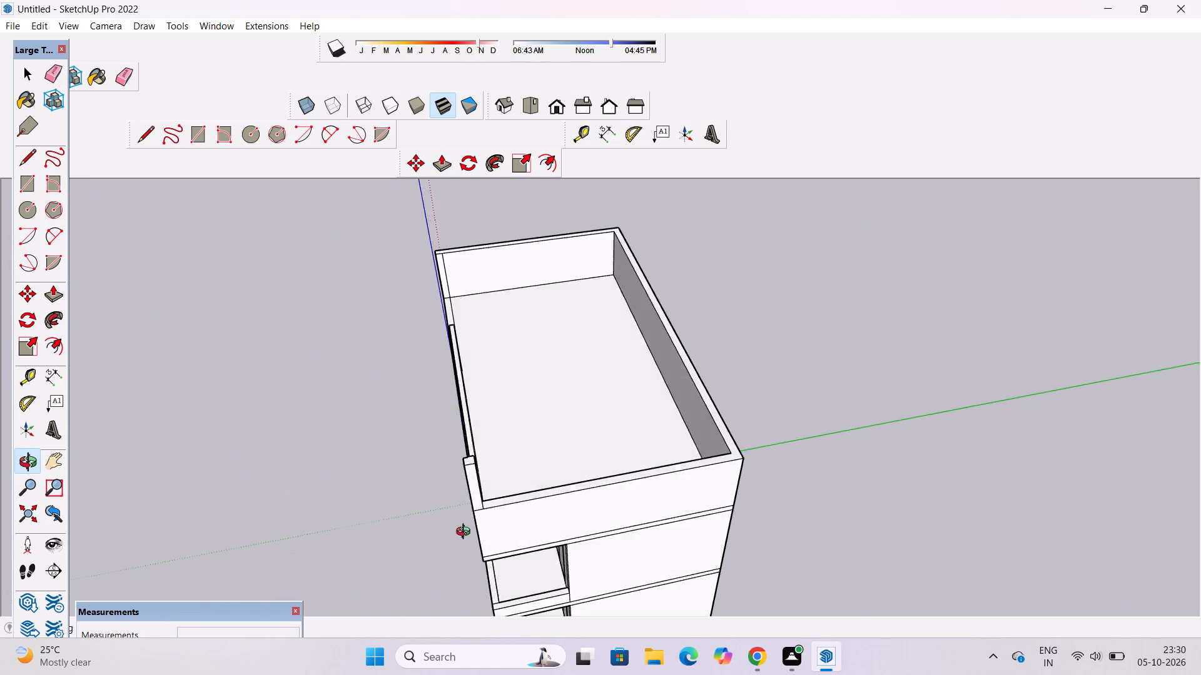
{"action": "left_click_drag", "start_coordinate": [466, 533], "coordinate": [462, 537]}
{"action": "left_click_drag", "start_coordinate": [482, 542], "coordinate": [439, 547]}
{"action": "left_click_drag", "start_coordinate": [445, 536], "coordinate": [470, 517], "text": "shift"}
{"action": "left_click_drag", "start_coordinate": [478, 514], "coordinate": [442, 532]}
{"action": "scroll", "coordinate": [437, 531], "scroll_direction": "up", "scroll_amount": 3}
{"action": "left_click", "coordinate": [437, 526], "text": "shift"}
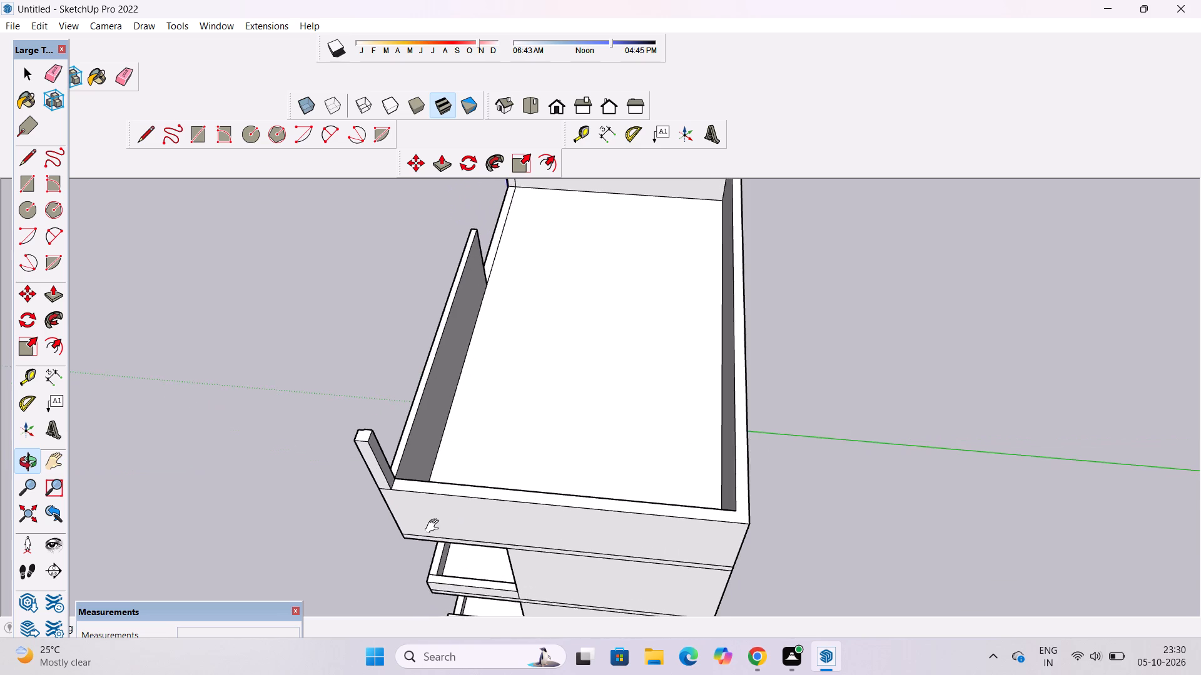
{"action": "left_click_drag", "start_coordinate": [435, 531], "coordinate": [411, 548]}
{"action": "scroll", "coordinate": [405, 540], "scroll_direction": "up", "scroll_amount": 3}
{"action": "left_click_drag", "start_coordinate": [405, 536], "coordinate": [445, 506], "text": "shift"}
{"action": "left_click_drag", "start_coordinate": [445, 509], "coordinate": [413, 521]}
{"action": "scroll", "coordinate": [413, 521], "scroll_direction": "up", "scroll_amount": 2}
{"action": "key", "text": "t"}
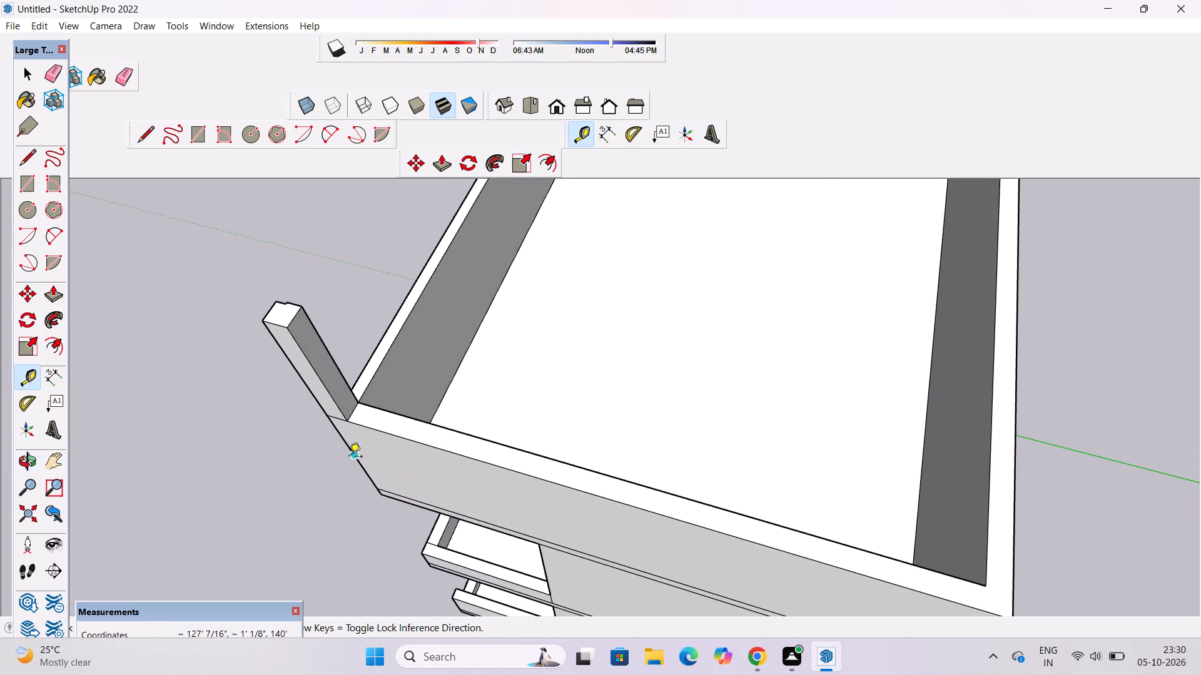
{"action": "scroll", "coordinate": [349, 454], "scroll_direction": "up", "scroll_amount": 3}
{"action": "left_click", "coordinate": [356, 379]}
{"action": "scroll", "coordinate": [346, 377], "scroll_direction": "down", "scroll_amount": 10}
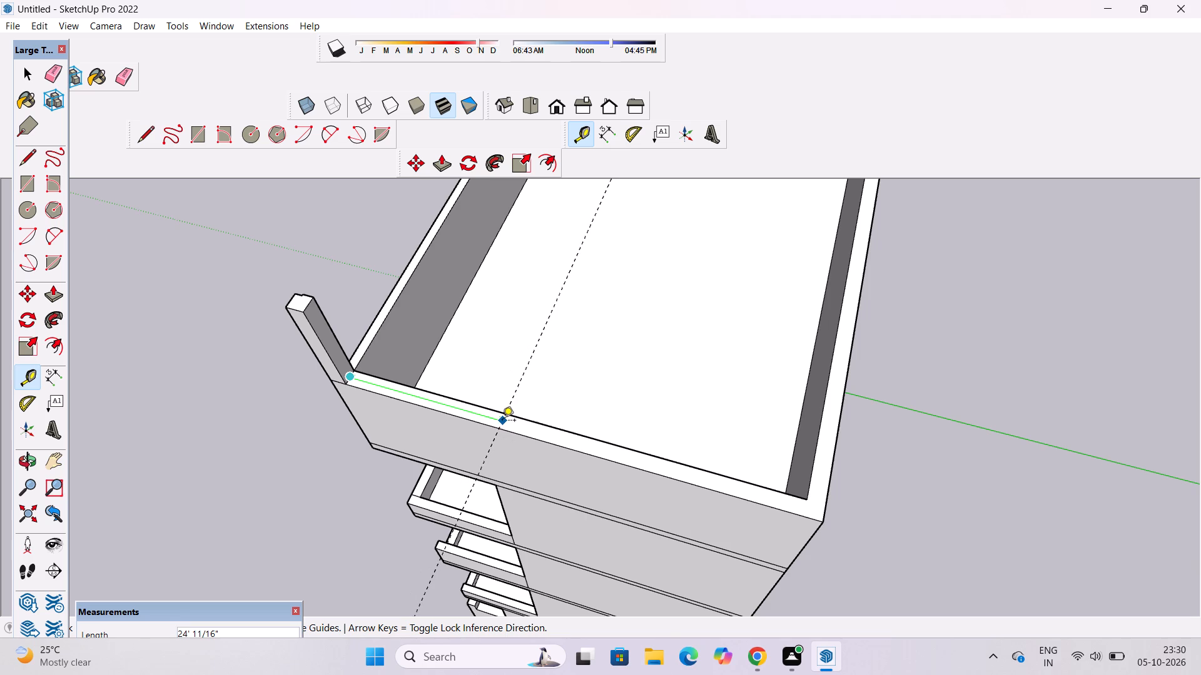
{"action": "type", "text": "24'"}
{"action": "key", "text": "Return"}
Draw a line across the side parapet's top along the guide and erase the guide.
{"action": "key", "text": "l"}
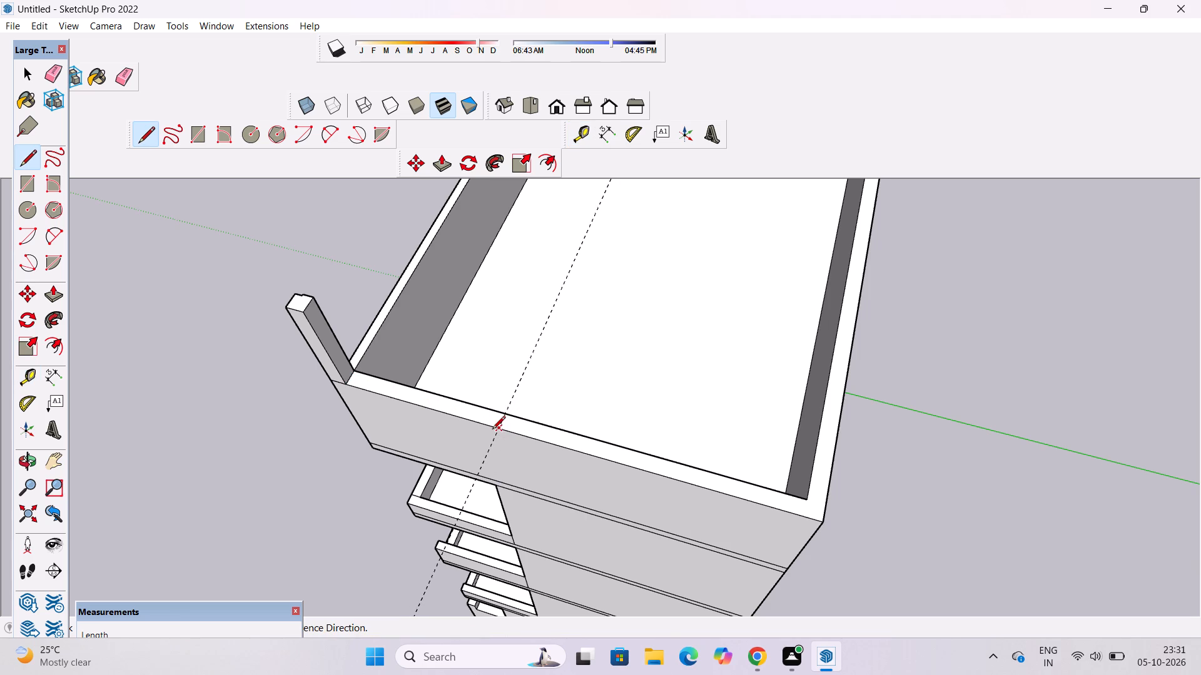
{"action": "left_click", "coordinate": [497, 429]}
{"action": "left_click", "coordinate": [505, 413]}
{"action": "key", "text": "space"}
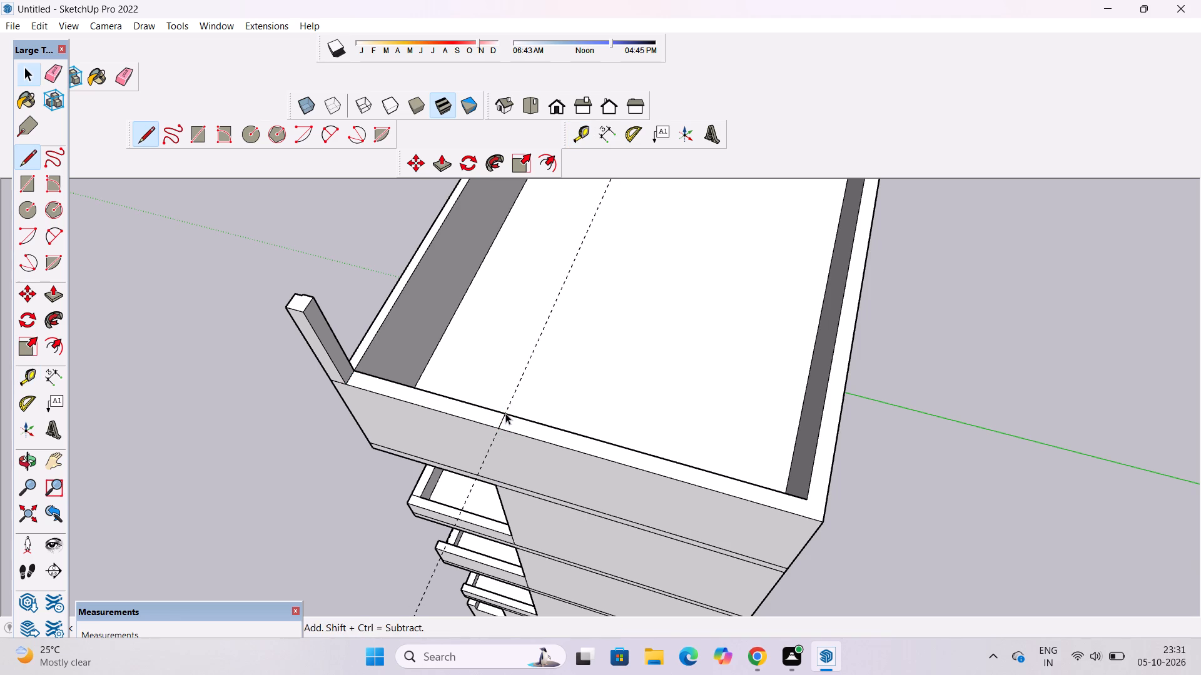
{"action": "type", "text": "e"}
{"action": "left_click_drag", "start_coordinate": [519, 362], "coordinate": [527, 373]}
Push/Pull the side parapet's front section up level with the top of the corner post.
{"action": "key", "text": "p"}
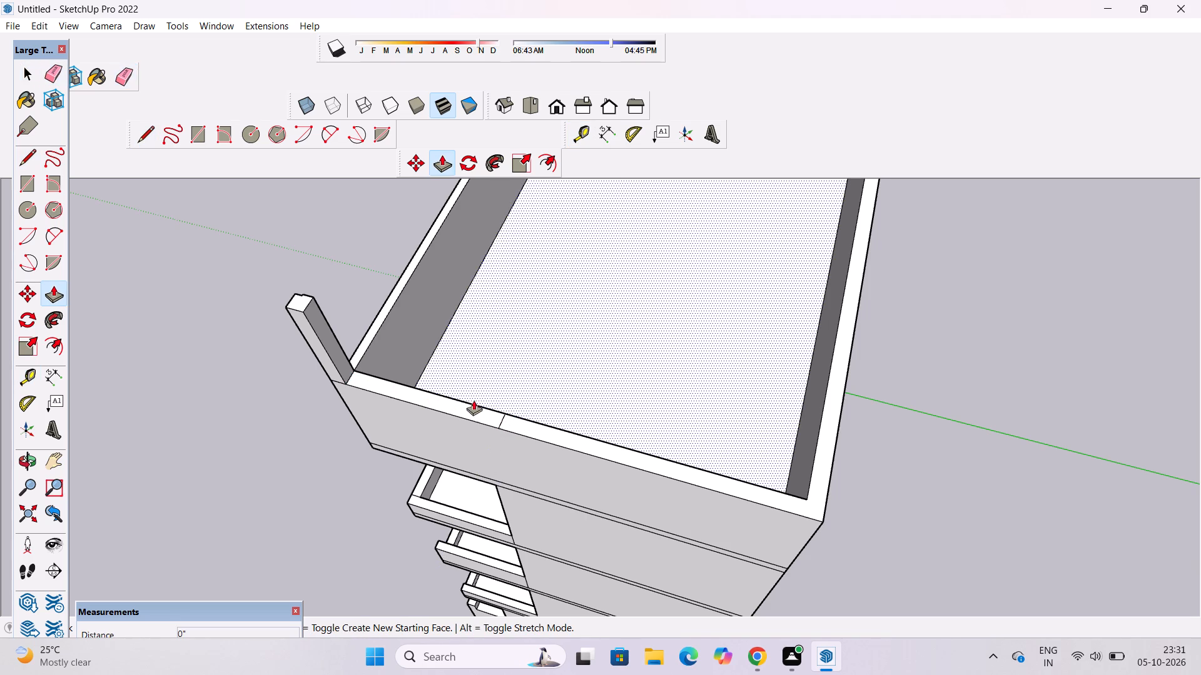
{"action": "left_click", "coordinate": [472, 413]}
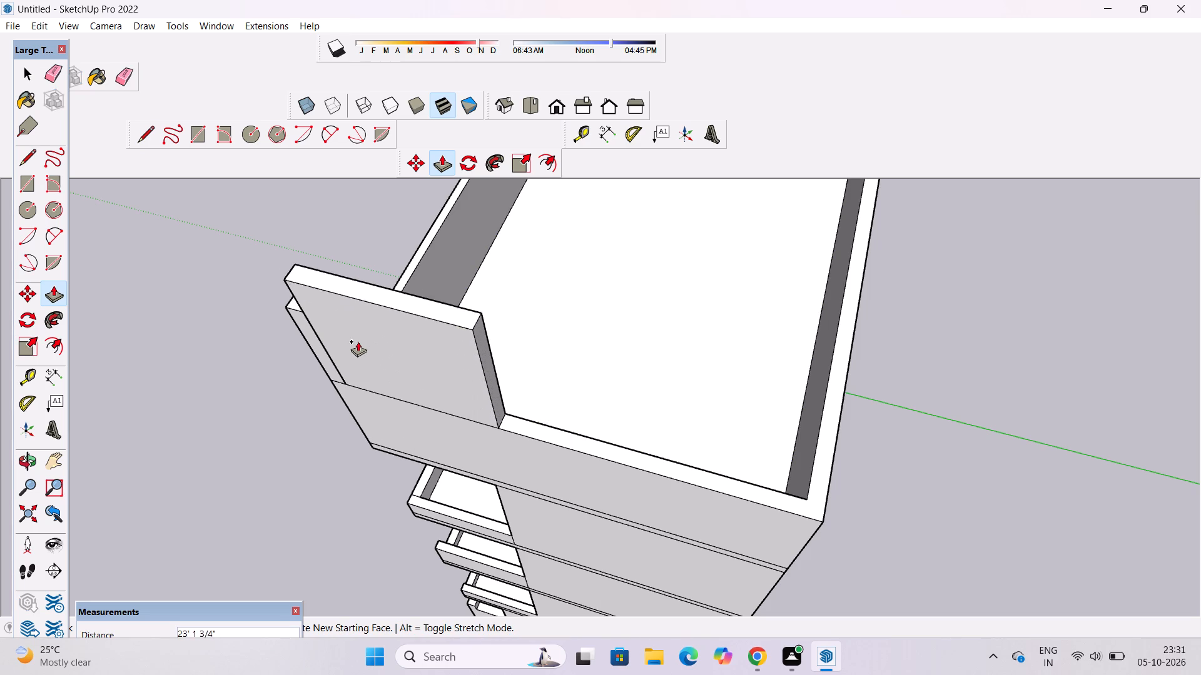
{"action": "left_click", "coordinate": [299, 312]}
Draw a 20' vertical line down the side parapet's inner face, from the raised section's back edge to the terrace floor.
{"action": "key", "text": "o"}
{"action": "scroll", "coordinate": [307, 329], "scroll_direction": "down", "scroll_amount": 7}
{"action": "left_click_drag", "start_coordinate": [280, 396], "coordinate": [391, 409]}
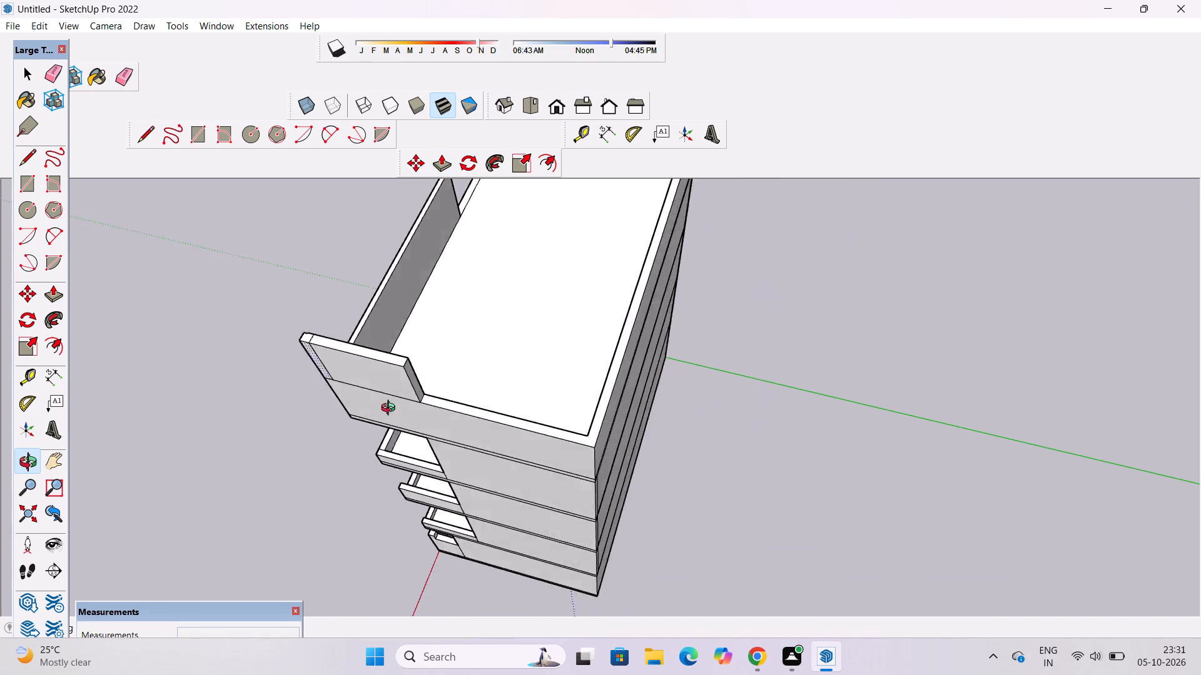
{"action": "left_click_drag", "start_coordinate": [391, 409], "coordinate": [794, 301]}
{"action": "left_click_drag", "start_coordinate": [759, 330], "coordinate": [717, 344], "text": "shift"}
{"action": "left_click_drag", "start_coordinate": [662, 363], "coordinate": [764, 401]}
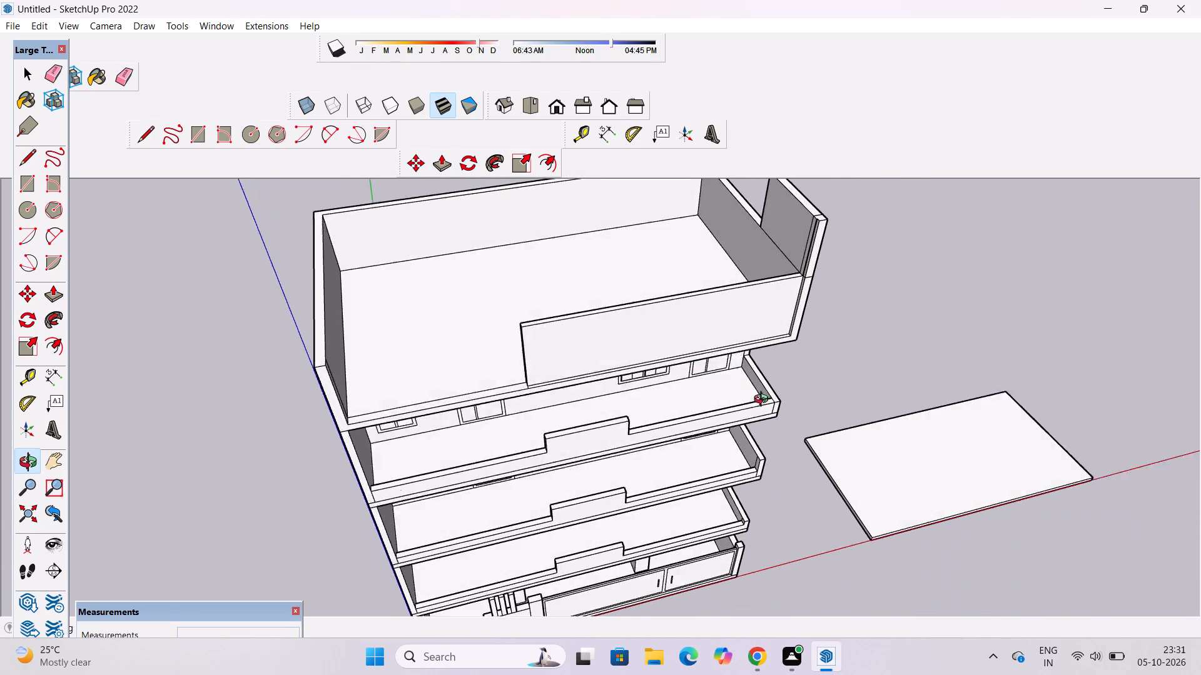
{"action": "left_click_drag", "start_coordinate": [764, 401], "coordinate": [771, 406]}
{"action": "scroll", "coordinate": [725, 351], "scroll_direction": "down", "scroll_amount": 4}
{"action": "left_click_drag", "start_coordinate": [721, 338], "coordinate": [738, 375]}
{"action": "left_click_drag", "start_coordinate": [711, 369], "coordinate": [769, 419]}
{"action": "scroll", "coordinate": [721, 280], "scroll_direction": "up", "scroll_amount": 5}
{"action": "left_click_drag", "start_coordinate": [717, 291], "coordinate": [709, 341], "text": "shift"}
{"action": "left_click_drag", "start_coordinate": [709, 349], "coordinate": [735, 305]}
{"action": "left_click_drag", "start_coordinate": [735, 305], "coordinate": [732, 341], "text": "shift"}
{"action": "scroll", "coordinate": [732, 342], "scroll_direction": "up", "scroll_amount": 3}
{"action": "key", "text": "l"}
{"action": "scroll", "coordinate": [732, 329], "scroll_direction": "up", "scroll_amount": 4}
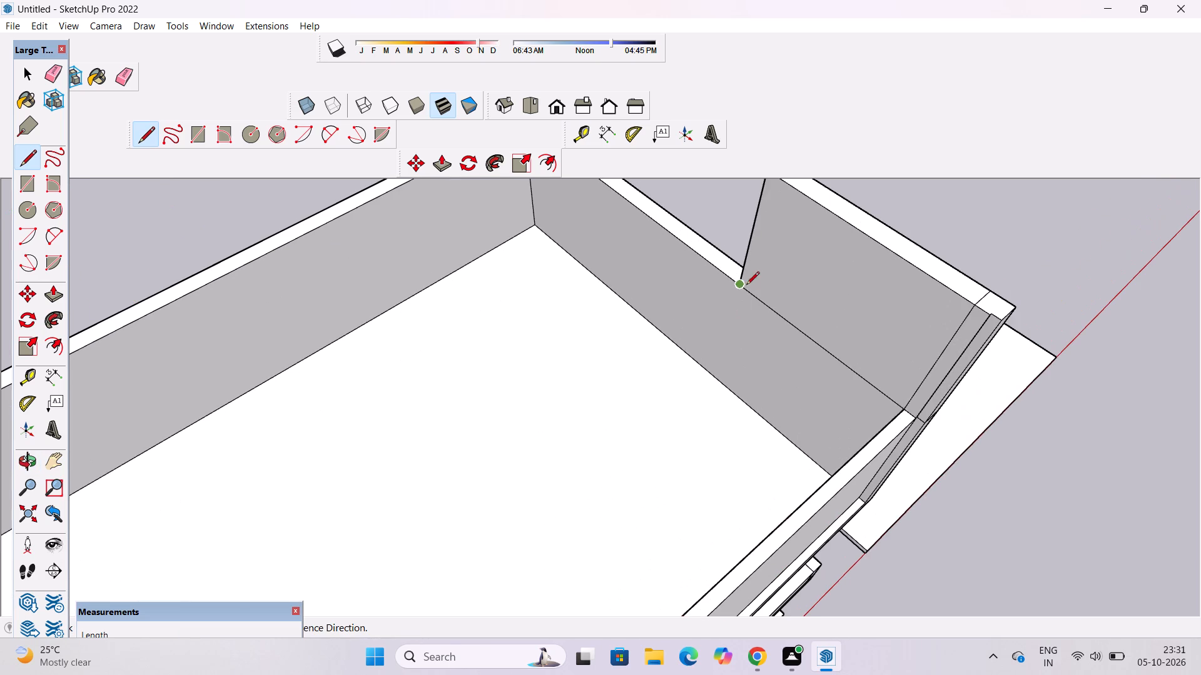
{"action": "left_click", "coordinate": [737, 287]}
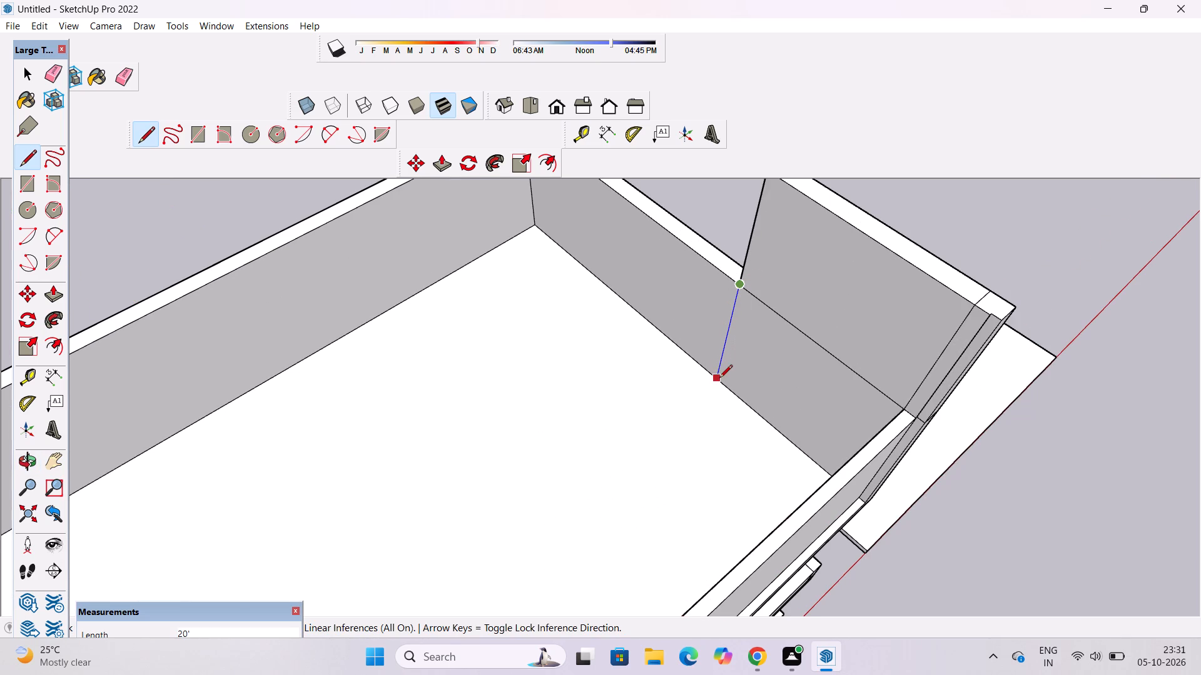
{"action": "left_click", "coordinate": [719, 379]}
Draw a line about 78' 1" long across the terrace floor along the red axis, from the vertical line's foot.
{"action": "scroll", "coordinate": [718, 359], "scroll_direction": "down", "scroll_amount": 4}
{"action": "scroll", "coordinate": [717, 366], "scroll_direction": "up", "scroll_amount": 2}
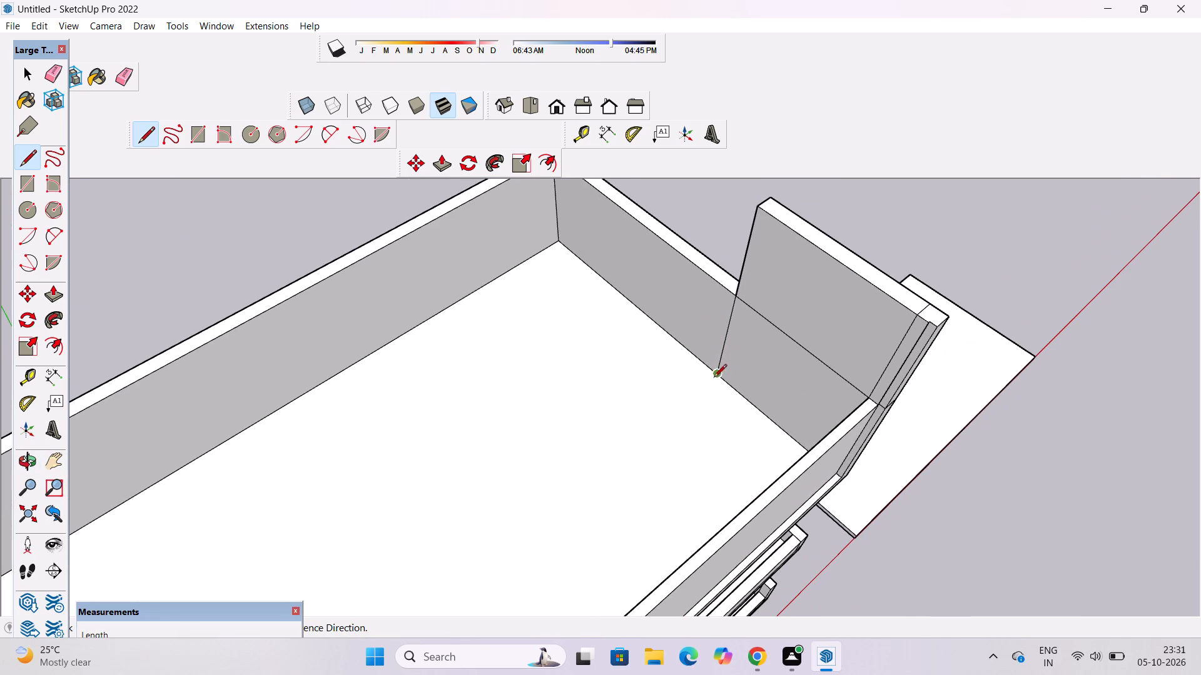
{"action": "left_click", "coordinate": [714, 377]}
{"action": "scroll", "coordinate": [714, 367], "scroll_direction": "down", "scroll_amount": 8}
{"action": "scroll", "coordinate": [667, 411], "scroll_direction": "down", "scroll_amount": 3}
{"action": "scroll", "coordinate": [617, 449], "scroll_direction": "up", "scroll_amount": 3}
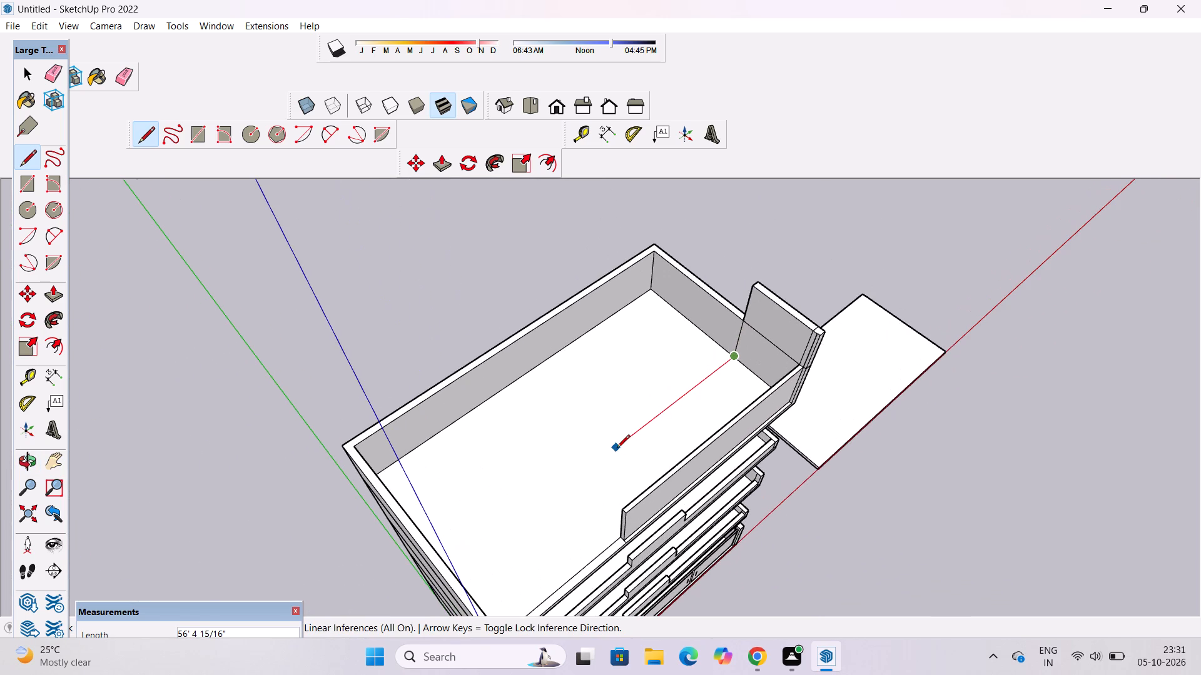
{"action": "scroll", "coordinate": [617, 449], "scroll_direction": "down", "scroll_amount": 1}
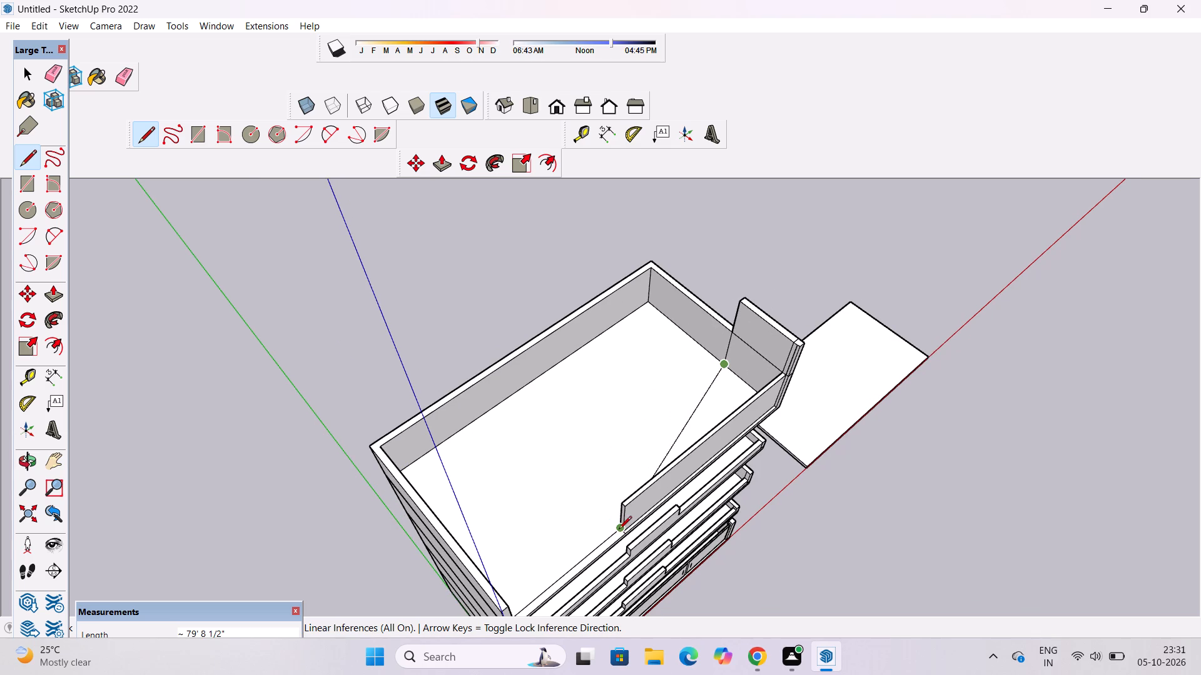
{"action": "scroll", "coordinate": [570, 484], "scroll_direction": "up", "scroll_amount": 4}
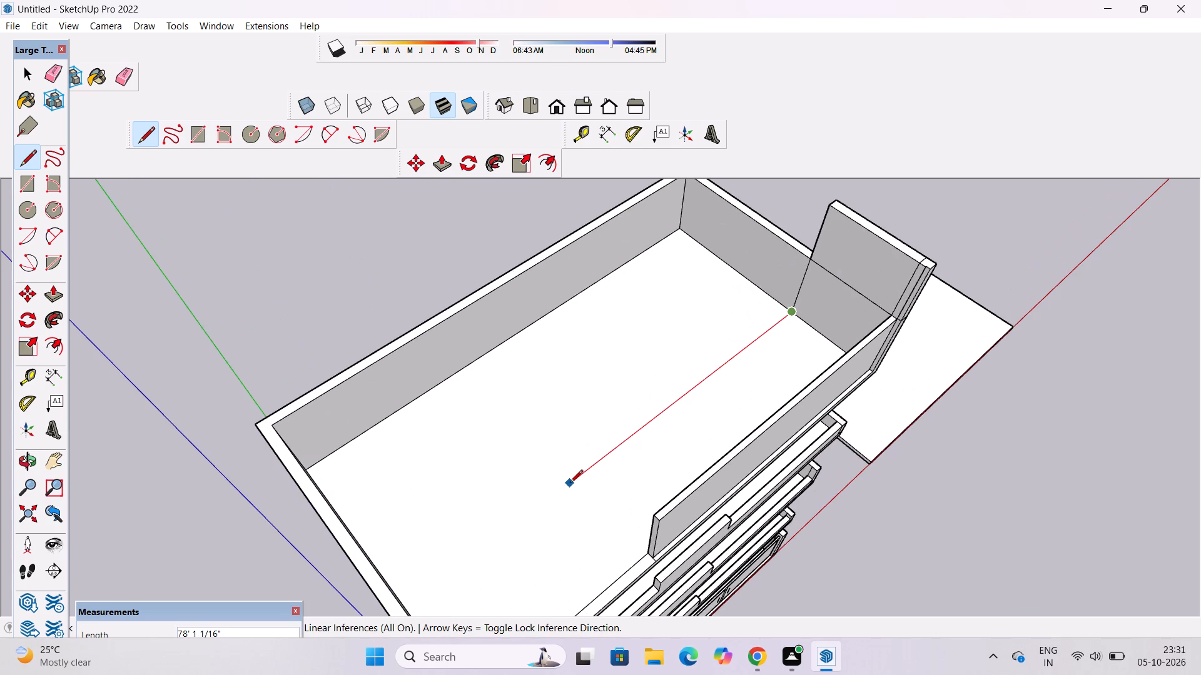
{"action": "left_click", "coordinate": [570, 484]}
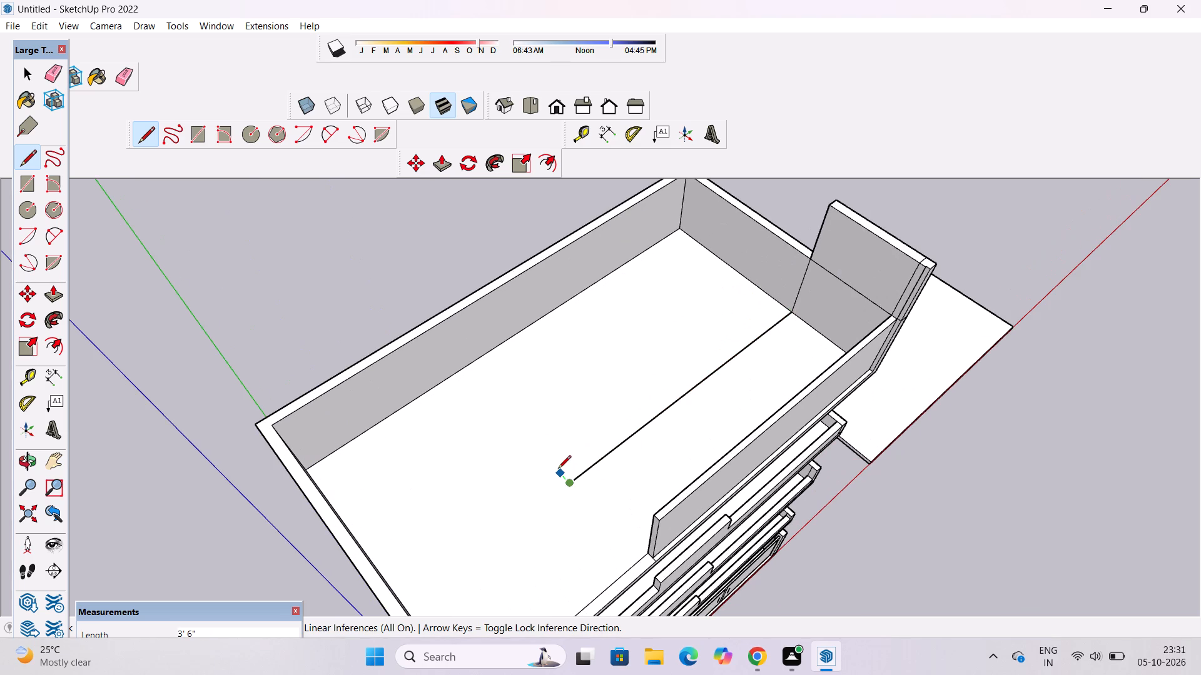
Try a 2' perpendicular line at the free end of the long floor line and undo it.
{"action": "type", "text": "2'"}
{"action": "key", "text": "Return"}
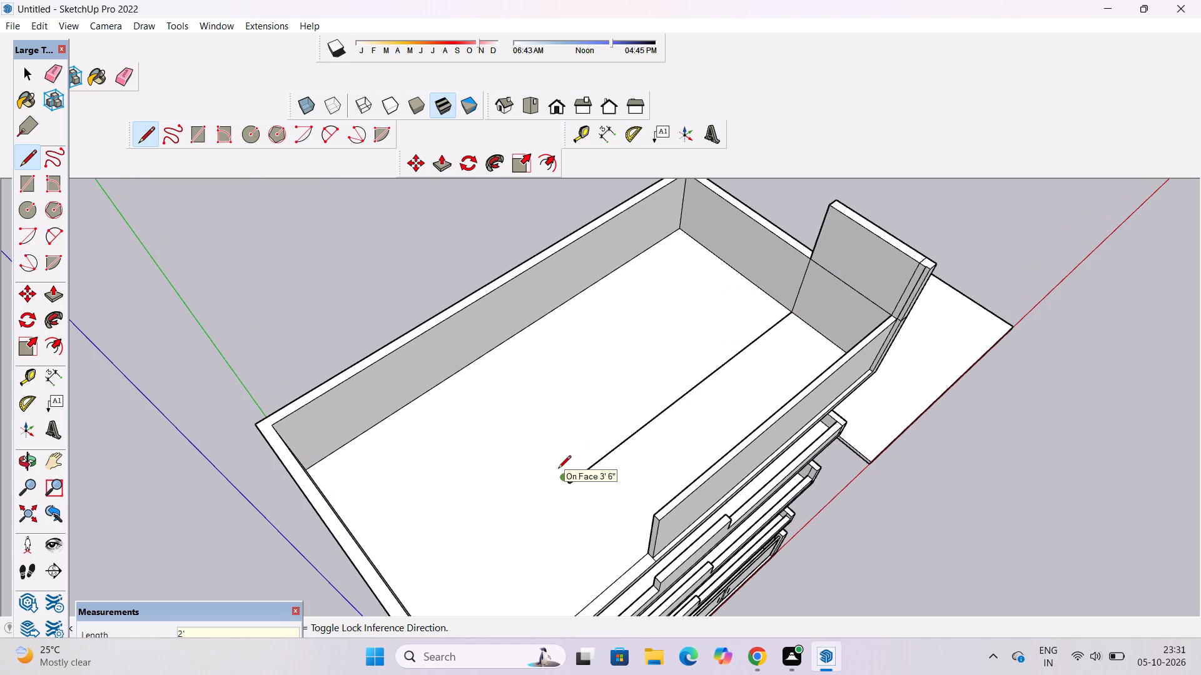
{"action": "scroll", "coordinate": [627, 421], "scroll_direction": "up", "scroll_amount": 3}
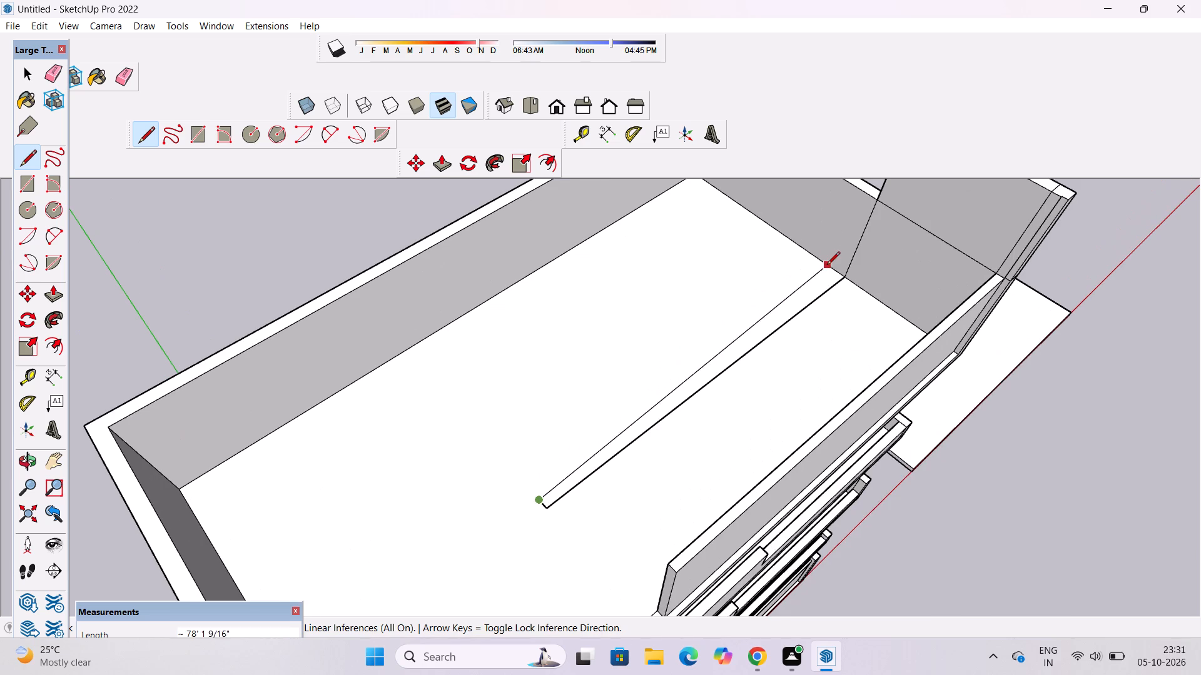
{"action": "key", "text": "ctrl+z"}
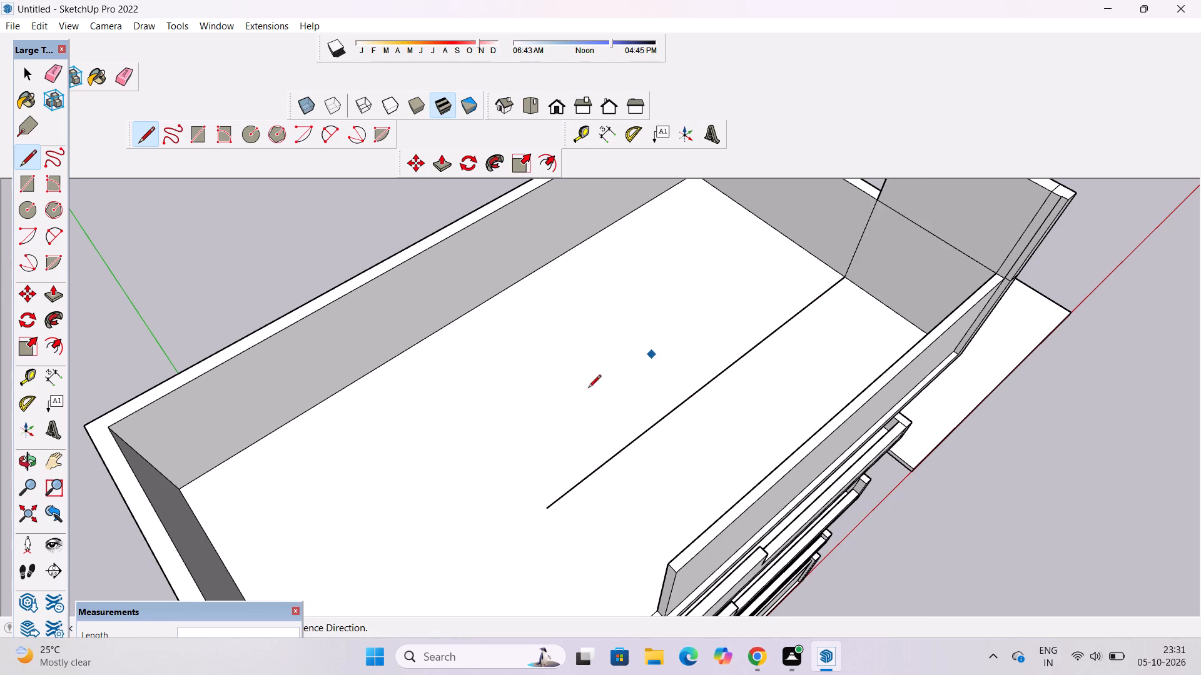
Complete a narrow floor strip with a 4' perpendicular end line and a parallel line back to the side wall.
{"action": "scroll", "coordinate": [540, 516], "scroll_direction": "up", "scroll_amount": 4}
{"action": "left_click", "coordinate": [546, 508]}
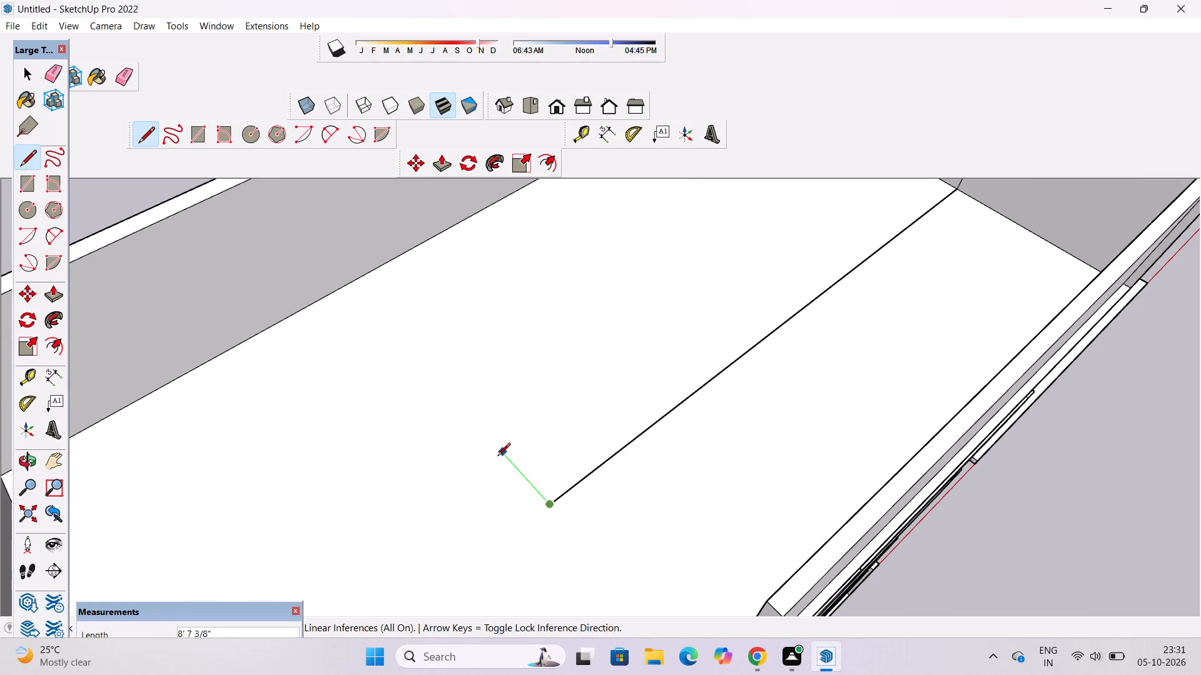
{"action": "scroll", "coordinate": [497, 457], "scroll_direction": "down", "scroll_amount": 8}
{"action": "scroll", "coordinate": [500, 472], "scroll_direction": "up", "scroll_amount": 3}
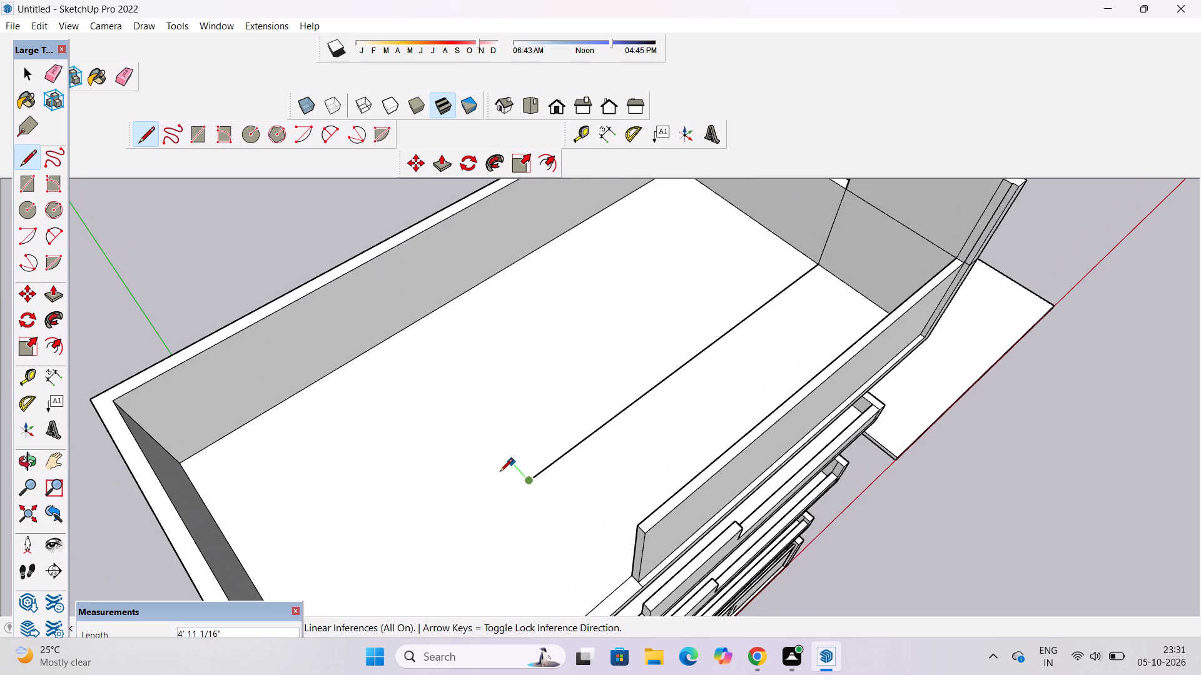
{"action": "type", "text": "4'"}
{"action": "key", "text": "Return"}
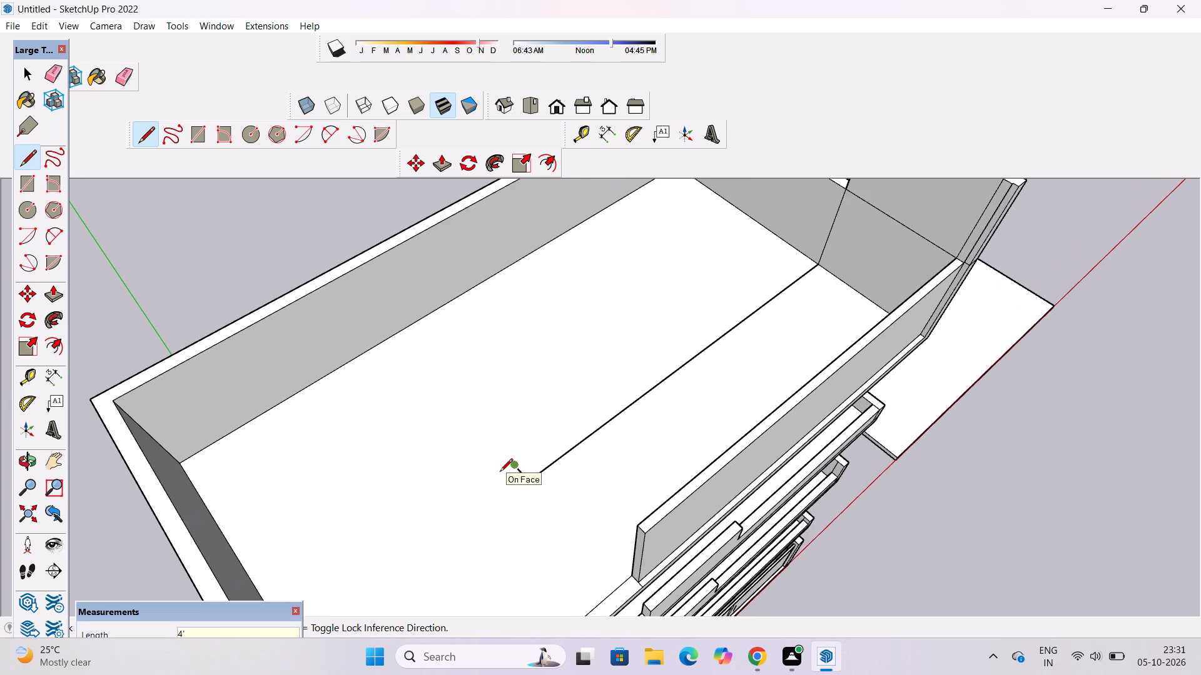
{"action": "scroll", "coordinate": [789, 246], "scroll_direction": "up", "scroll_amount": 3}
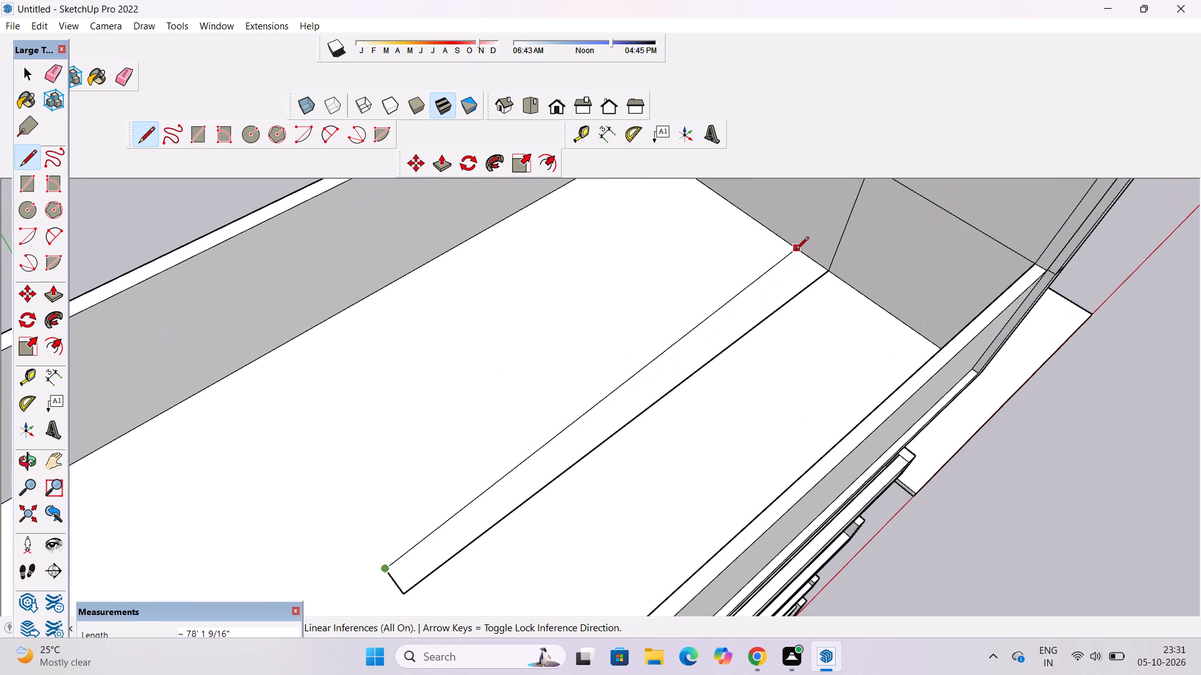
{"action": "left_click", "coordinate": [809, 259]}
{"action": "scroll", "coordinate": [814, 247], "scroll_direction": "down", "scroll_amount": 6}
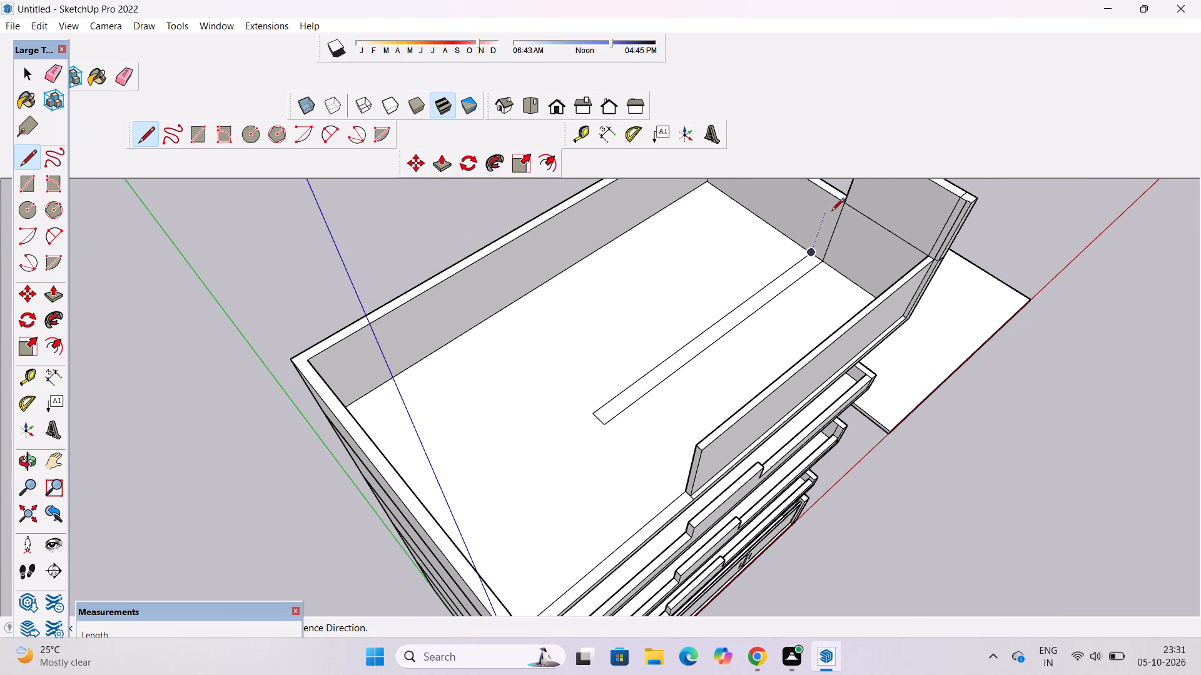
Draw a vertical line up the side parapet's inner face from the floor strip's far corner to the parapet top.
{"action": "left_click", "coordinate": [808, 252]}
{"action": "scroll", "coordinate": [808, 252], "scroll_direction": "down", "scroll_amount": 3}
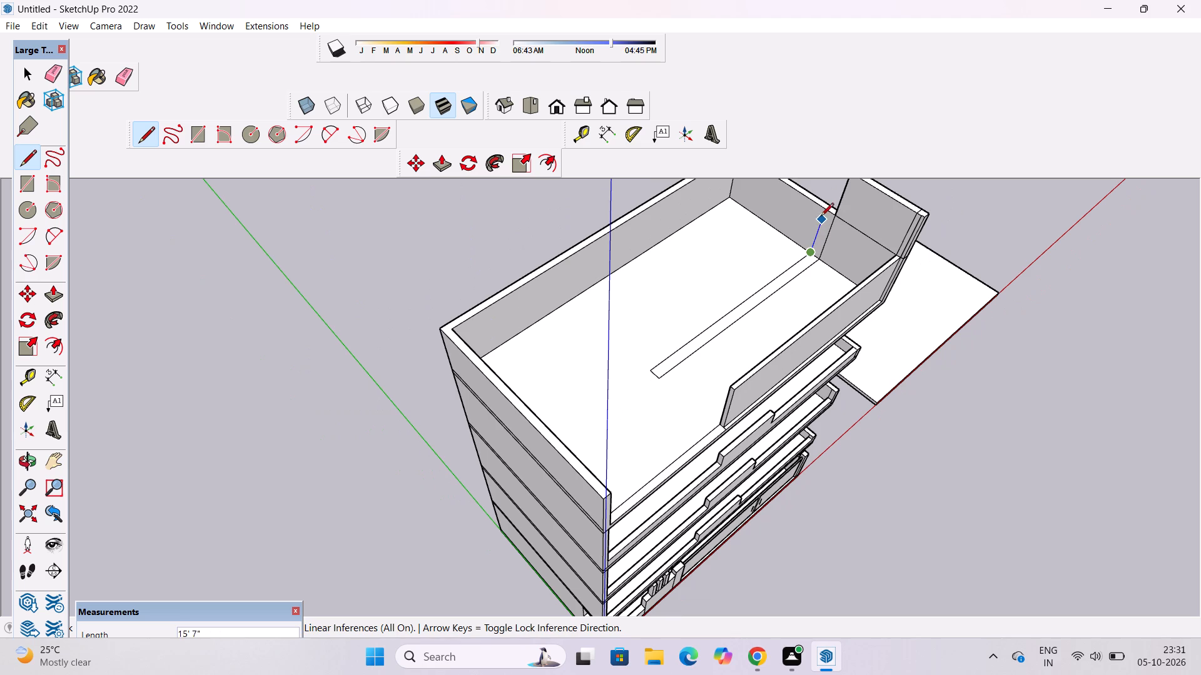
{"action": "left_click", "coordinate": [823, 213]}
Draw a 2' 6" line across the side parapet's top from the vertical line's upper end to the outer edge.
{"action": "key", "text": "o"}
{"action": "left_click_drag", "start_coordinate": [901, 214], "coordinate": [742, 284]}
{"action": "left_click_drag", "start_coordinate": [812, 340], "coordinate": [809, 273]}
{"action": "left_click_drag", "start_coordinate": [923, 336], "coordinate": [709, 362]}
{"action": "scroll", "coordinate": [771, 420], "scroll_direction": "up", "scroll_amount": 3}
{"action": "left_click_drag", "start_coordinate": [776, 433], "coordinate": [734, 209], "text": "shift"}
{"action": "left_click_drag", "start_coordinate": [879, 292], "coordinate": [773, 373]}
{"action": "left_click_drag", "start_coordinate": [763, 387], "coordinate": [727, 237], "text": "shift"}
{"action": "left_click_drag", "start_coordinate": [774, 311], "coordinate": [736, 319]}
{"action": "scroll", "coordinate": [736, 319], "scroll_direction": "up", "scroll_amount": 2}
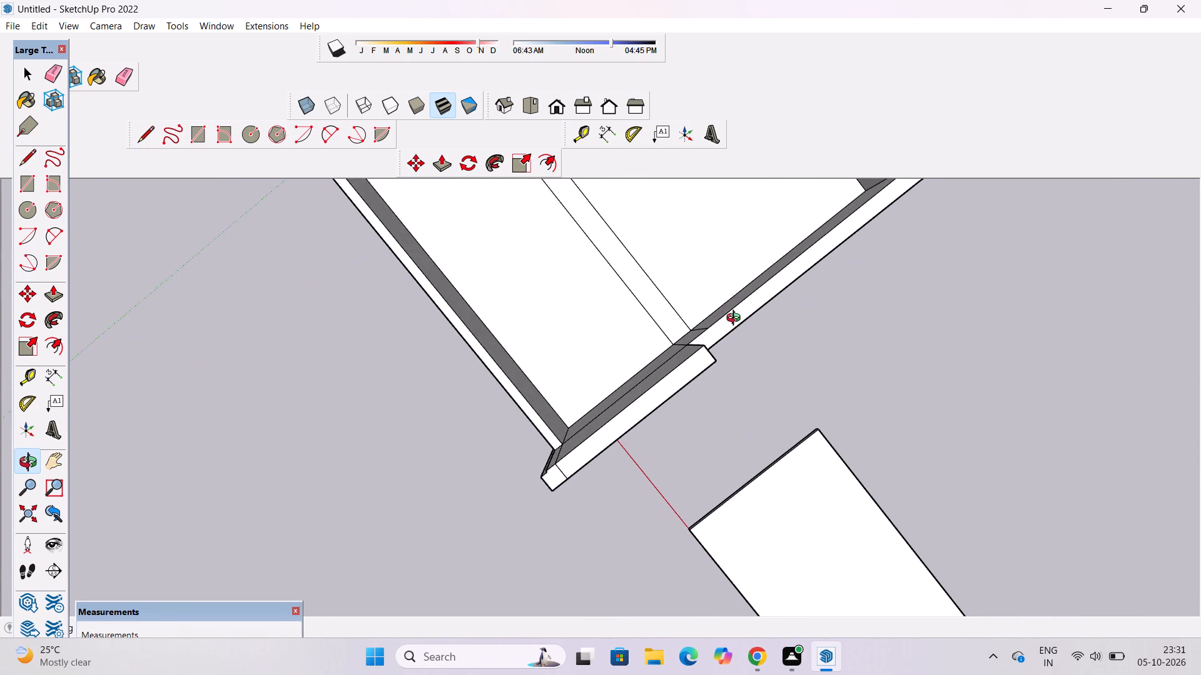
{"action": "scroll", "coordinate": [736, 320], "scroll_direction": "down", "scroll_amount": 2}
{"action": "left_click_drag", "start_coordinate": [735, 357], "coordinate": [711, 381]}
{"action": "scroll", "coordinate": [712, 367], "scroll_direction": "up", "scroll_amount": 9}
{"action": "key", "text": "l"}
{"action": "scroll", "coordinate": [708, 357], "scroll_direction": "up", "scroll_amount": 2}
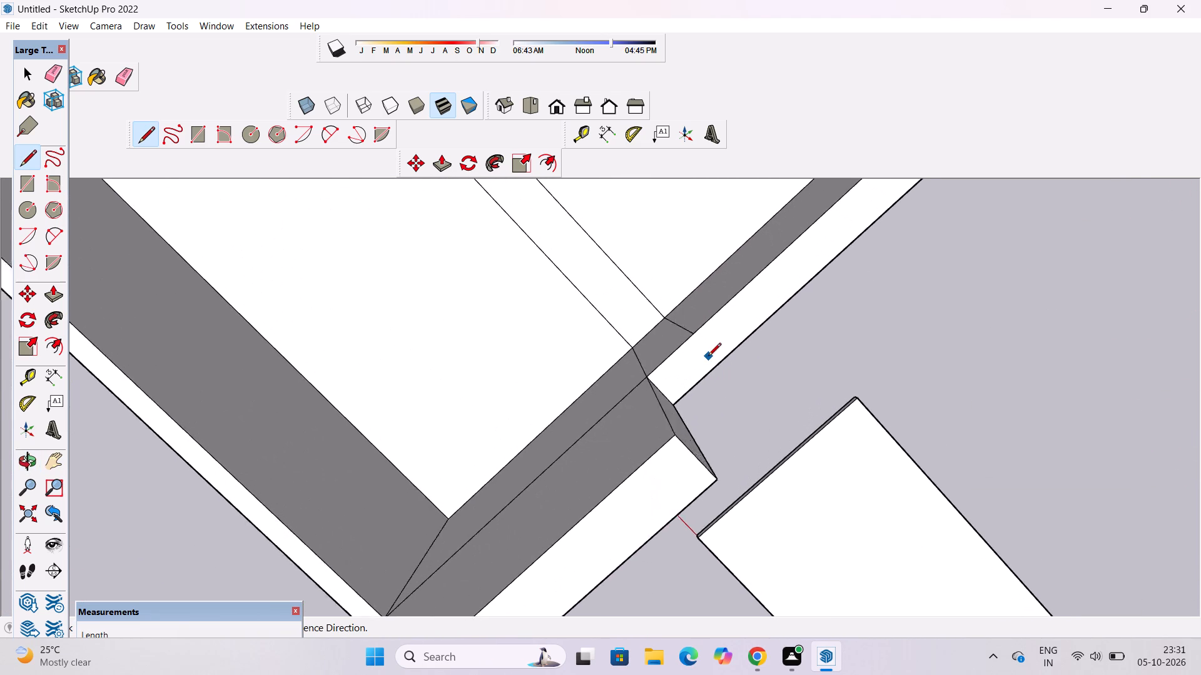
{"action": "scroll", "coordinate": [708, 357], "scroll_direction": "up", "scroll_amount": 2}
{"action": "left_click", "coordinate": [688, 326]}
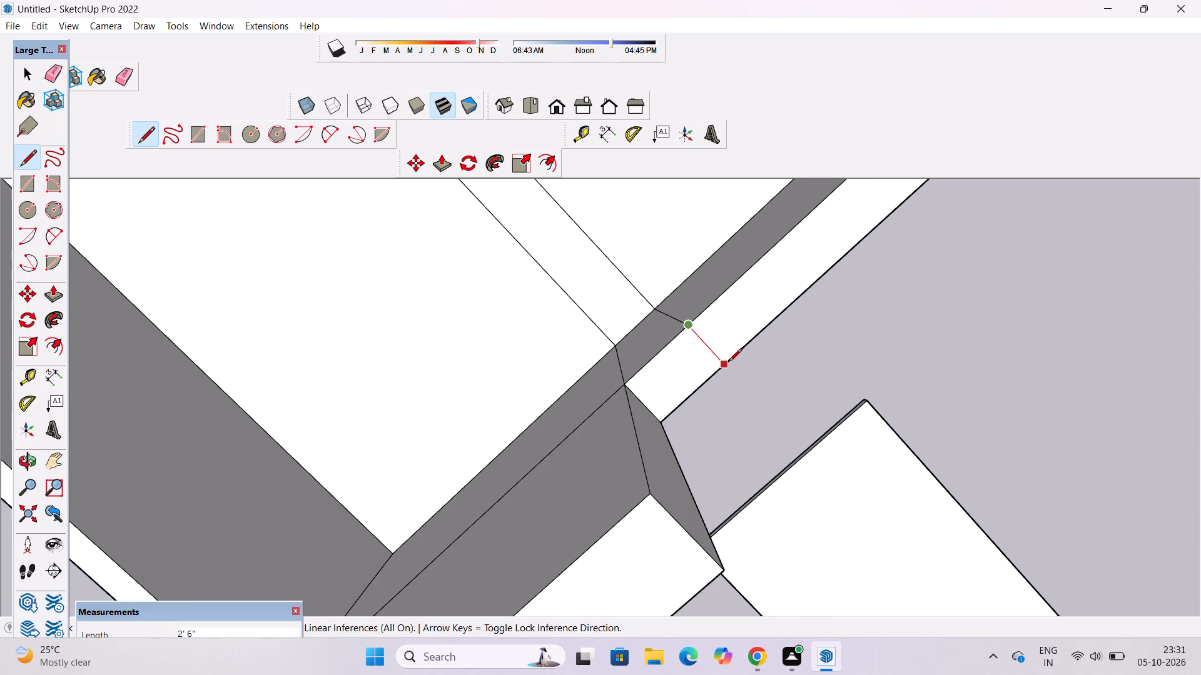
{"action": "left_click", "coordinate": [729, 362]}
{"action": "key", "text": "space"}
Push/Pull the small parapet-top section beside the raised side wall up to the raised wall's height.
{"action": "scroll", "coordinate": [672, 331], "scroll_direction": "down", "scroll_amount": 6}
{"action": "key", "text": "o"}
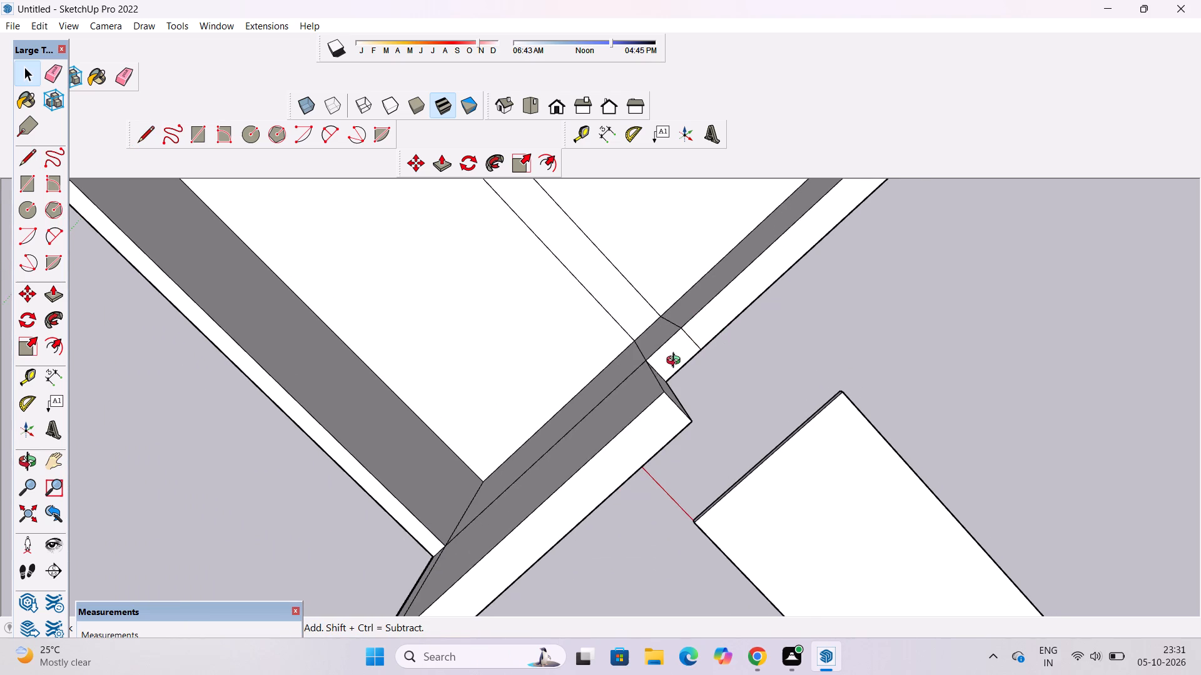
{"action": "left_click_drag", "start_coordinate": [713, 393], "coordinate": [674, 345]}
{"action": "left_click_drag", "start_coordinate": [645, 365], "coordinate": [645, 434], "text": "shift"}
{"action": "left_click_drag", "start_coordinate": [618, 435], "coordinate": [761, 487]}
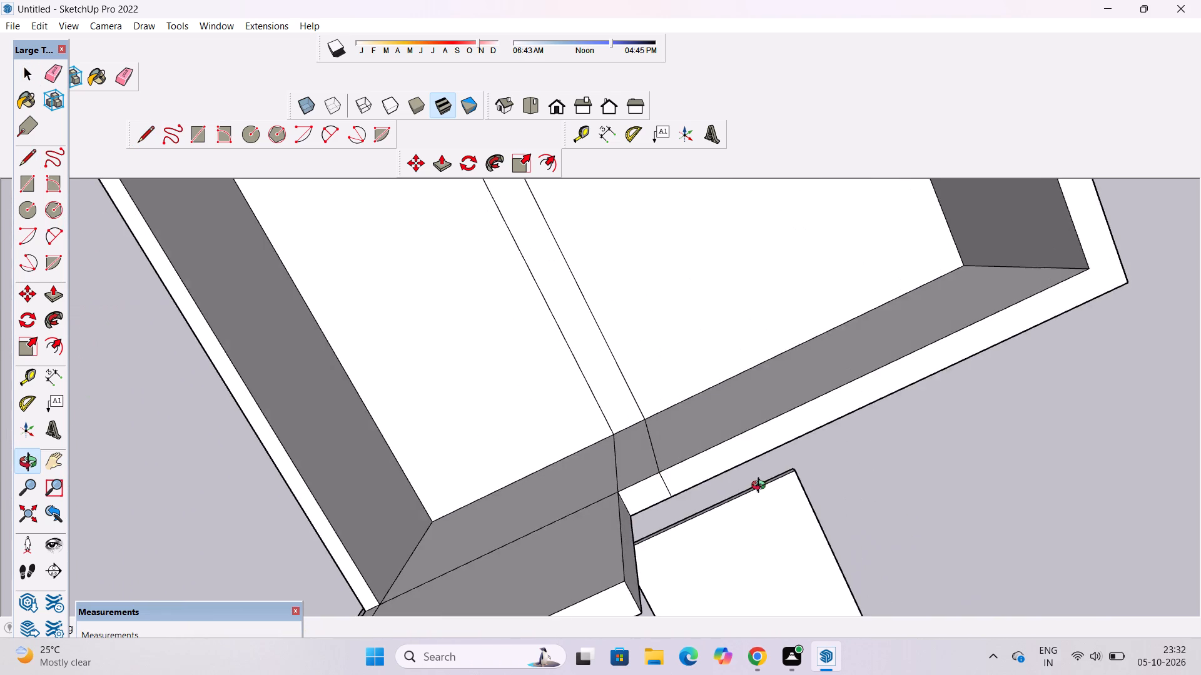
{"action": "left_click_drag", "start_coordinate": [761, 487], "coordinate": [758, 490]}
{"action": "left_click_drag", "start_coordinate": [717, 494], "coordinate": [672, 384]}
{"action": "scroll", "coordinate": [720, 353], "scroll_direction": "down", "scroll_amount": 5}
{"action": "left_click_drag", "start_coordinate": [928, 361], "coordinate": [515, 346]}
{"action": "scroll", "coordinate": [588, 360], "scroll_direction": "up", "scroll_amount": 4}
{"action": "left_click_drag", "start_coordinate": [611, 361], "coordinate": [597, 390], "text": "shift"}
{"action": "left_click_drag", "start_coordinate": [597, 390], "coordinate": [573, 379]}
{"action": "key", "text": "p"}
{"action": "scroll", "coordinate": [579, 376], "scroll_direction": "up", "scroll_amount": 4}
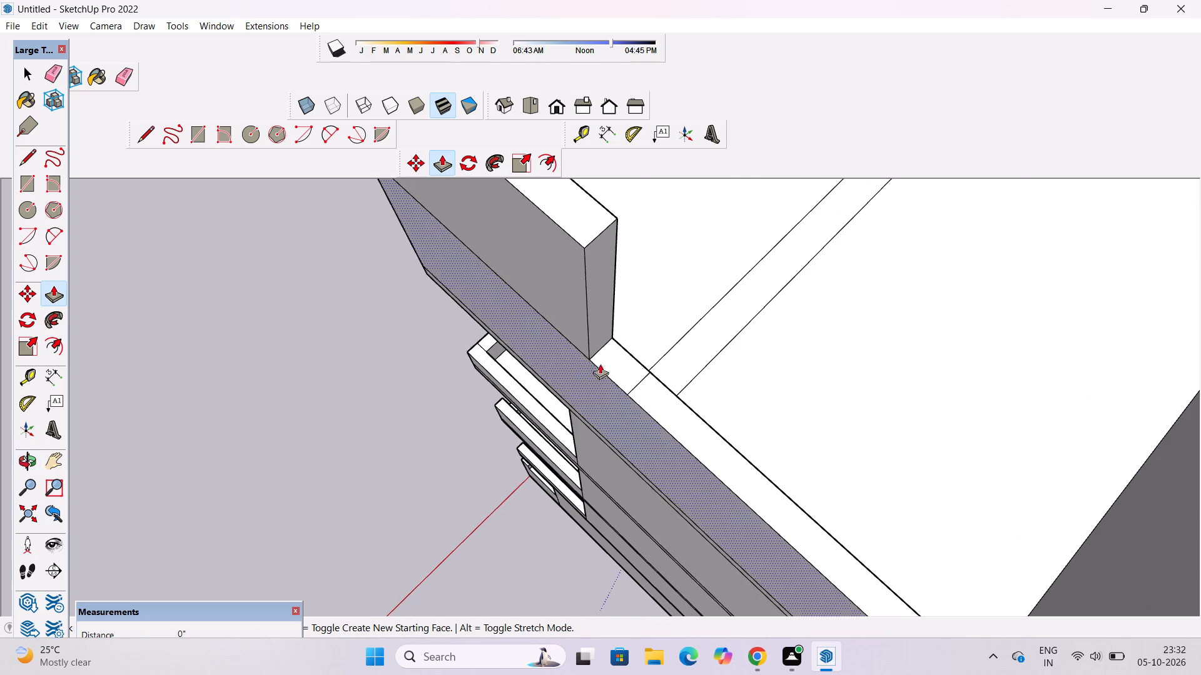
{"action": "left_click", "coordinate": [619, 363]}
{"action": "scroll", "coordinate": [616, 352], "scroll_direction": "down", "scroll_amount": 4}
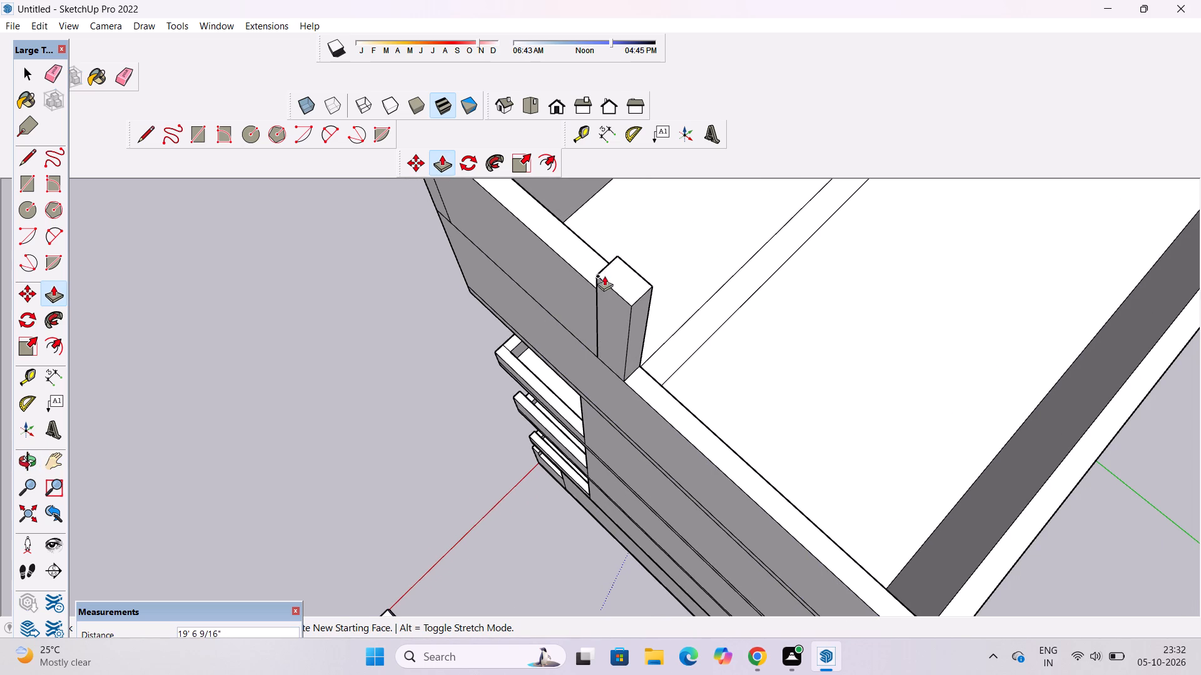
{"action": "left_click", "coordinate": [581, 276]}
Erase the horizontal edge on the raised side wall's inner face at the original parapet height.
{"action": "key", "text": "o"}
{"action": "scroll", "coordinate": [583, 279], "scroll_direction": "down", "scroll_amount": 5}
{"action": "left_click_drag", "start_coordinate": [552, 366], "coordinate": [835, 379]}
{"action": "scroll", "coordinate": [841, 372], "scroll_direction": "down", "scroll_amount": 4}
{"action": "left_click_drag", "start_coordinate": [554, 371], "coordinate": [928, 331]}
{"action": "scroll", "coordinate": [876, 272], "scroll_direction": "down", "scroll_amount": 4}
{"action": "left_click_drag", "start_coordinate": [747, 296], "coordinate": [883, 349], "text": "shift"}
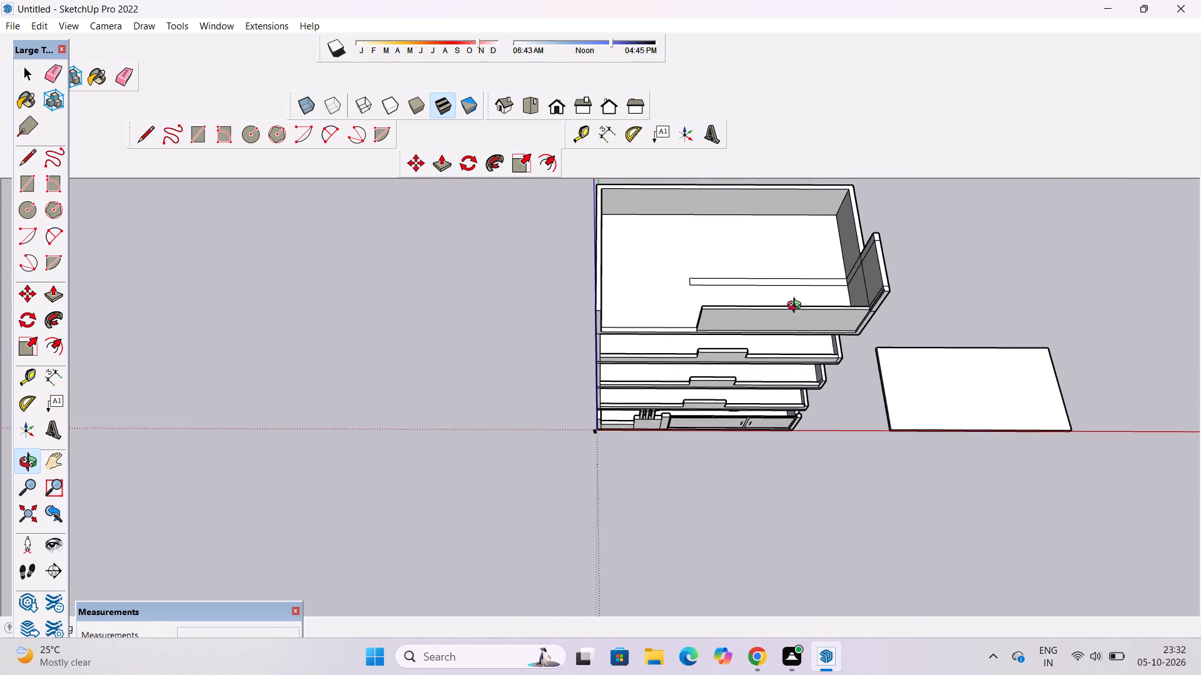
{"action": "left_click_drag", "start_coordinate": [762, 281], "coordinate": [933, 281]}
{"action": "left_click_drag", "start_coordinate": [838, 248], "coordinate": [818, 433], "text": "shift"}
{"action": "scroll", "coordinate": [792, 421], "scroll_direction": "up", "scroll_amount": 5}
{"action": "left_click_drag", "start_coordinate": [686, 481], "coordinate": [779, 369]}
{"action": "left_click_drag", "start_coordinate": [774, 381], "coordinate": [764, 398], "text": "shift"}
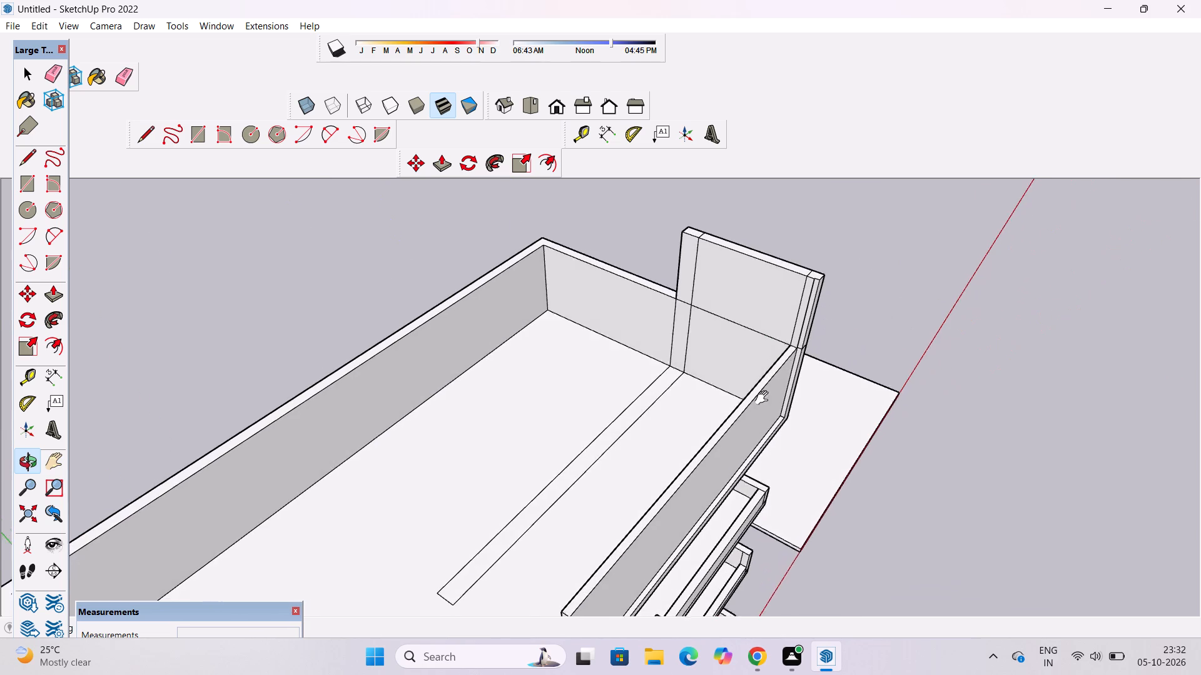
{"action": "left_click_drag", "start_coordinate": [764, 398], "coordinate": [761, 404], "text": "shift"}
{"action": "left_click_drag", "start_coordinate": [692, 409], "coordinate": [747, 410]}
{"action": "key", "text": "e"}
{"action": "left_click_drag", "start_coordinate": [746, 303], "coordinate": [739, 337]}
{"action": "scroll", "coordinate": [696, 321], "scroll_direction": "up", "scroll_amount": 9}
{"action": "left_click_drag", "start_coordinate": [693, 293], "coordinate": [693, 305]}
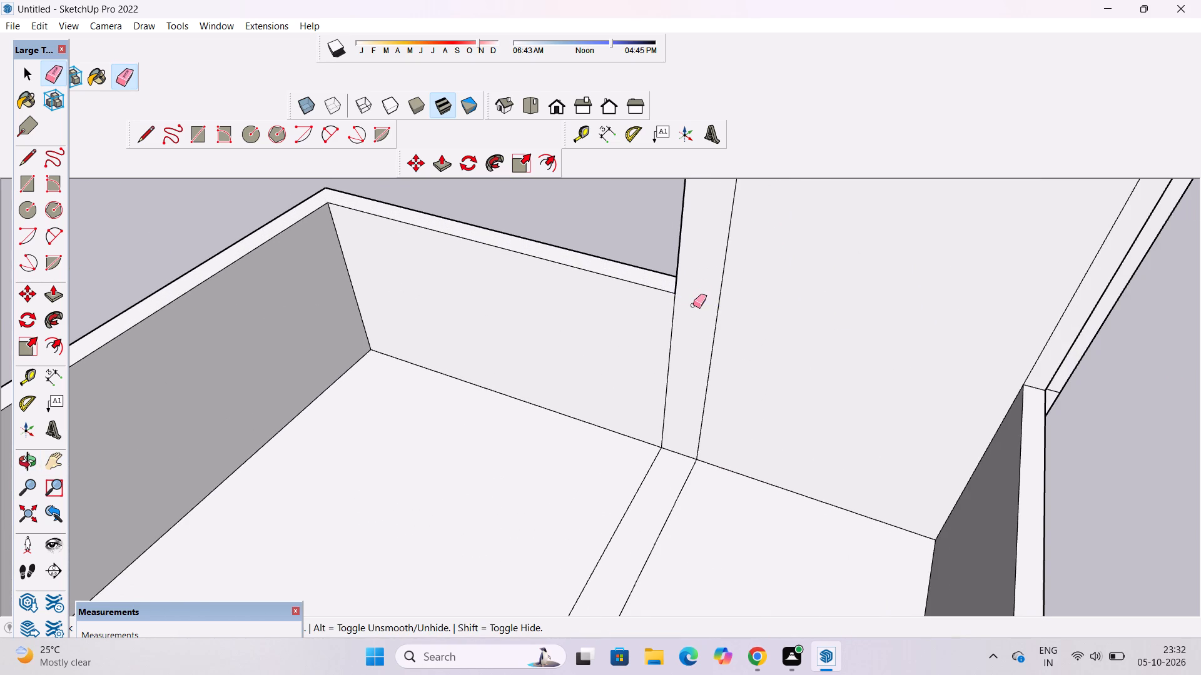
Push/Pull the narrow floor strip up 37' to the raised side wall's top, forming an interior wall.
{"action": "scroll", "coordinate": [693, 305], "scroll_direction": "down", "scroll_amount": 10}
{"action": "key", "text": "p"}
{"action": "left_click", "coordinate": [670, 394]}
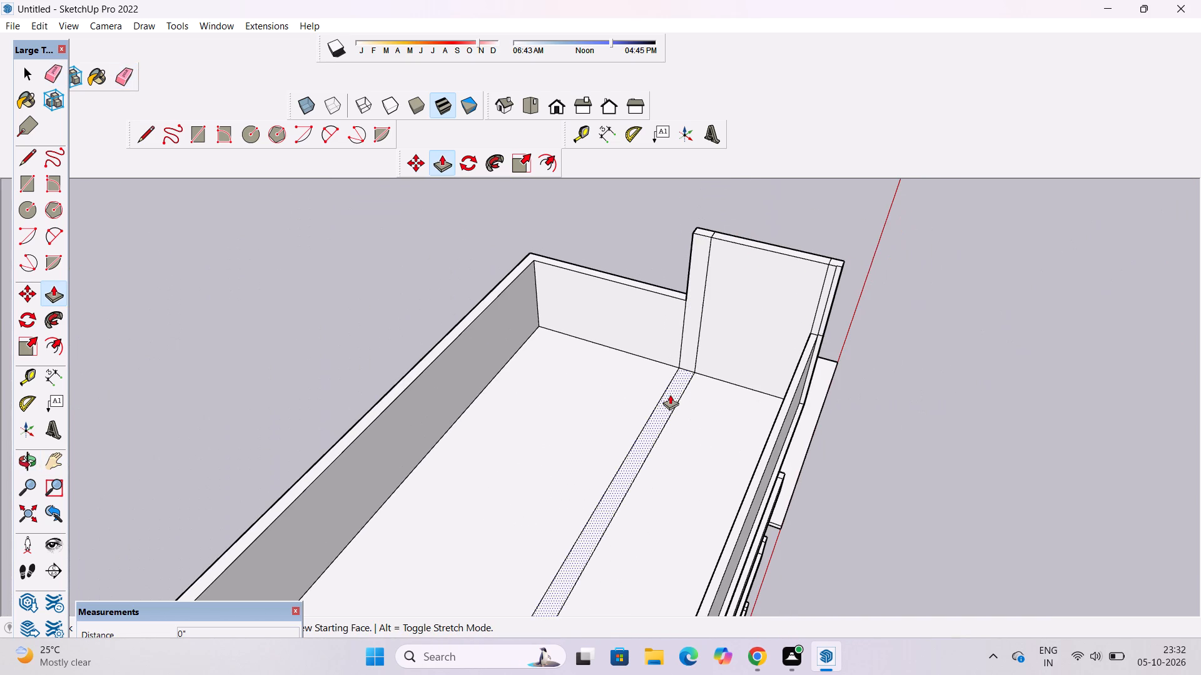
{"action": "scroll", "coordinate": [671, 386], "scroll_direction": "down", "scroll_amount": 8}
{"action": "left_click", "coordinate": [735, 328]}
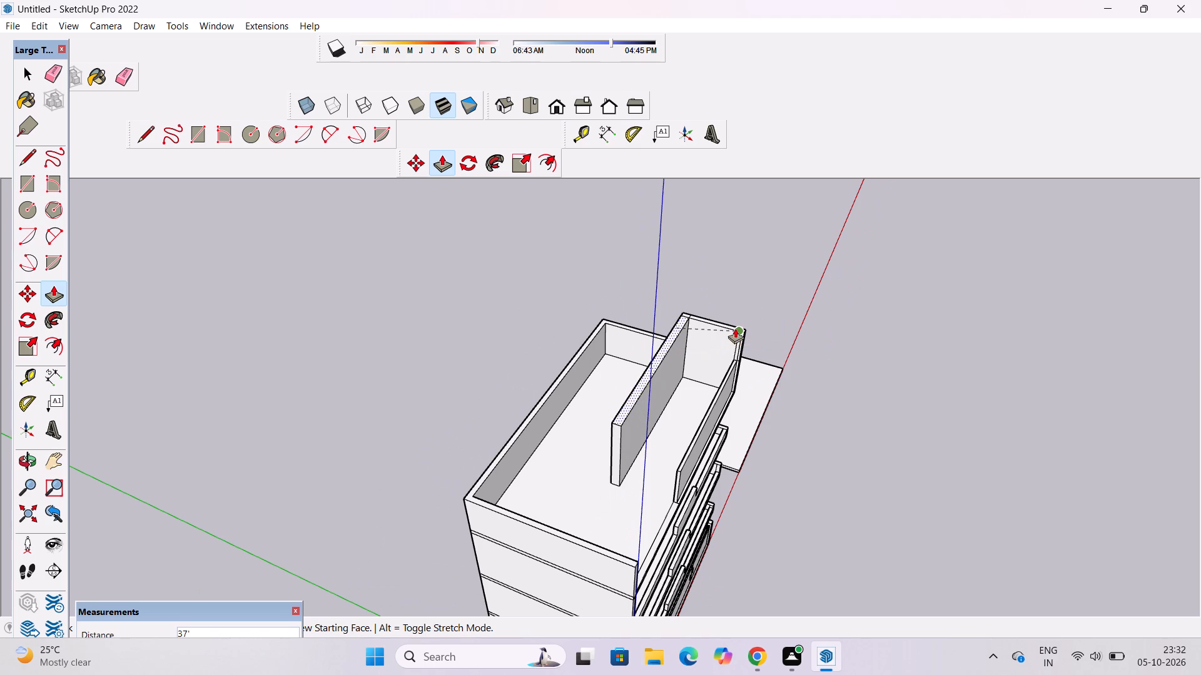
Place a guide line 2' below the top edge of the raised side wall's inner face.
{"action": "key", "text": "o"}
{"action": "scroll", "coordinate": [726, 349], "scroll_direction": "up", "scroll_amount": 4}
{"action": "left_click_drag", "start_coordinate": [695, 360], "coordinate": [739, 361]}
{"action": "scroll", "coordinate": [745, 353], "scroll_direction": "up", "scroll_amount": 3}
{"action": "left_click_drag", "start_coordinate": [740, 352], "coordinate": [726, 374], "text": "shift"}
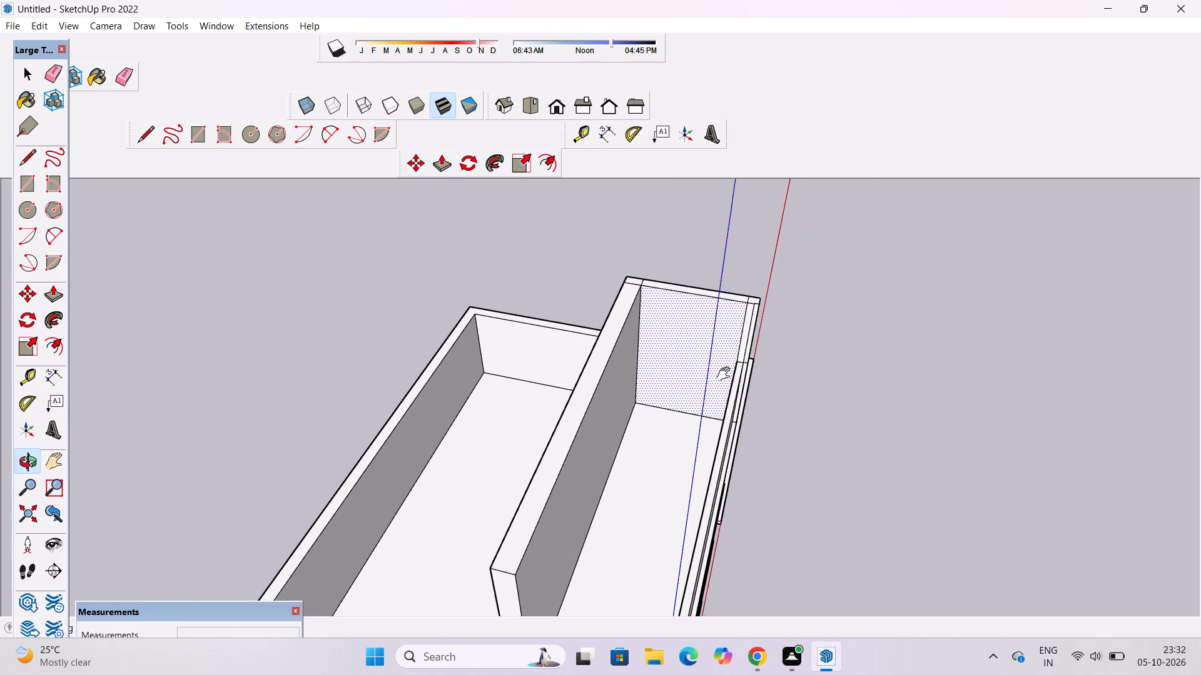
{"action": "left_click_drag", "start_coordinate": [726, 374], "coordinate": [726, 375], "text": "shift"}
{"action": "left_click_drag", "start_coordinate": [725, 376], "coordinate": [742, 364]}
{"action": "key", "text": "t"}
{"action": "scroll", "coordinate": [716, 312], "scroll_direction": "up", "scroll_amount": 6}
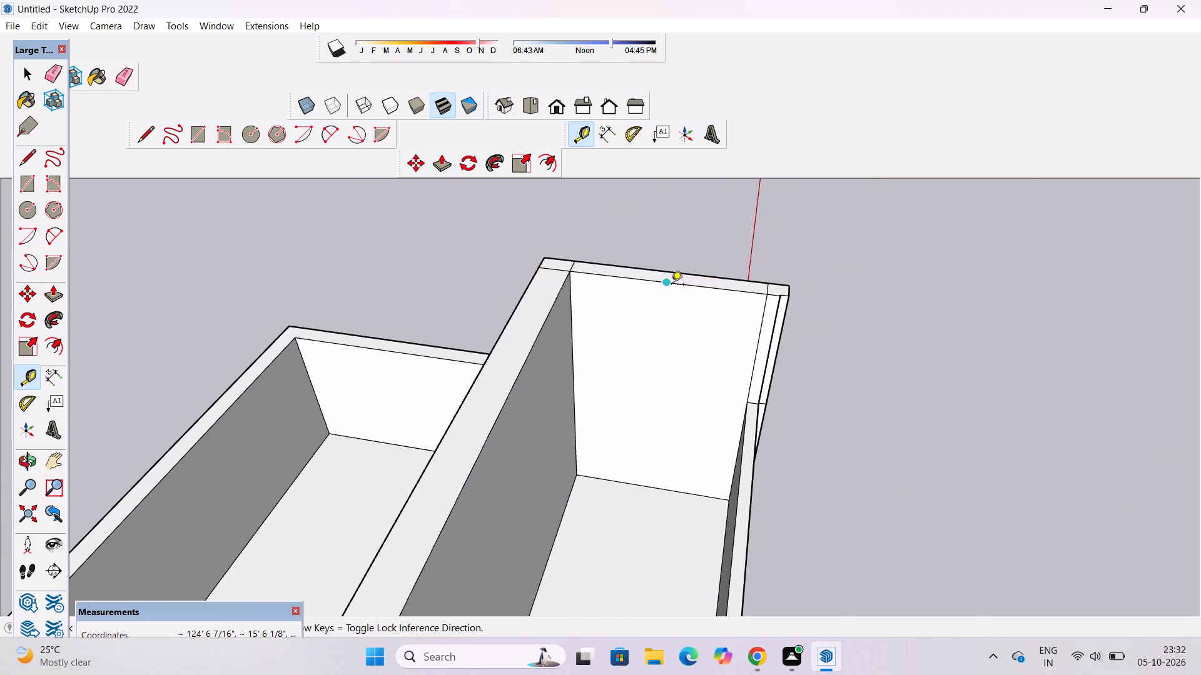
{"action": "left_click", "coordinate": [667, 282]}
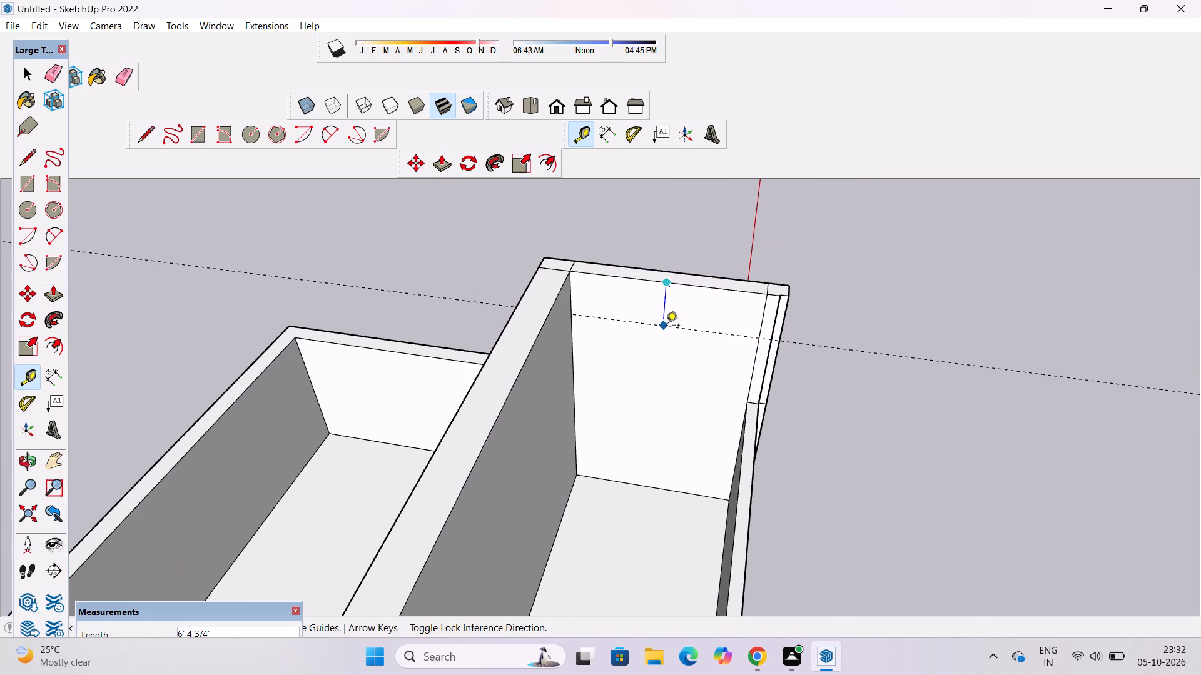
{"action": "type", "text": "2'"}
{"action": "key", "text": "Return"}
Draw a 24' line along the guide across the side wall's inner face and erase the guide.
{"action": "key", "text": "l"}
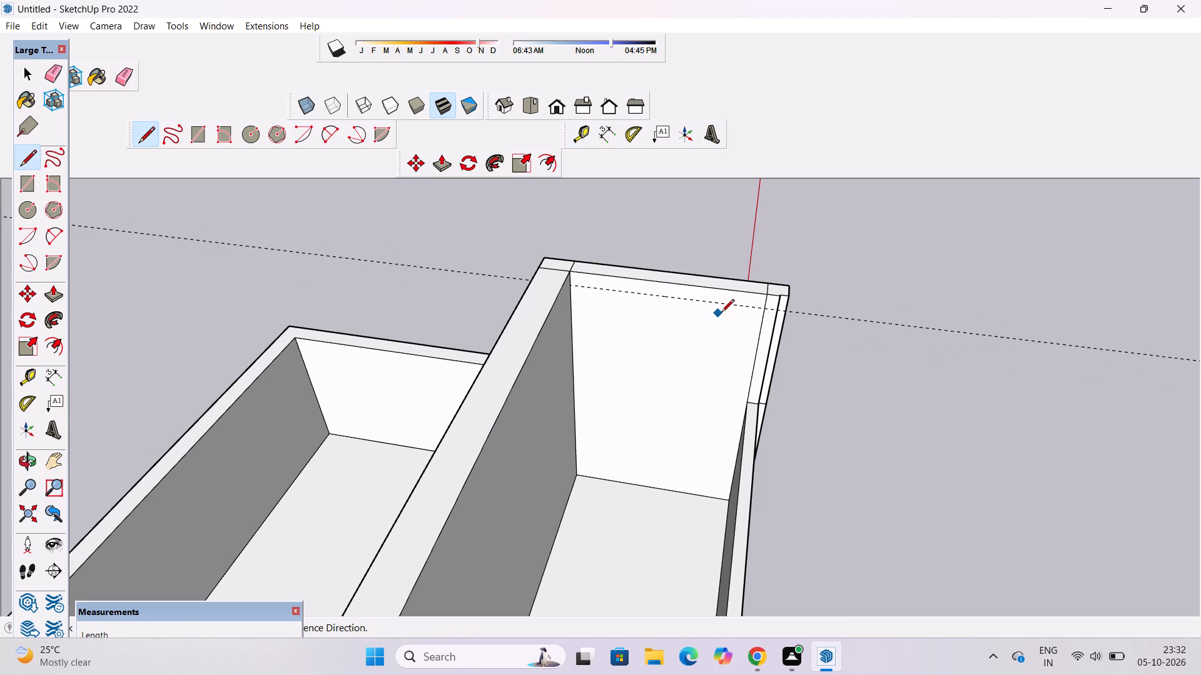
{"action": "scroll", "coordinate": [721, 313], "scroll_direction": "up", "scroll_amount": 3}
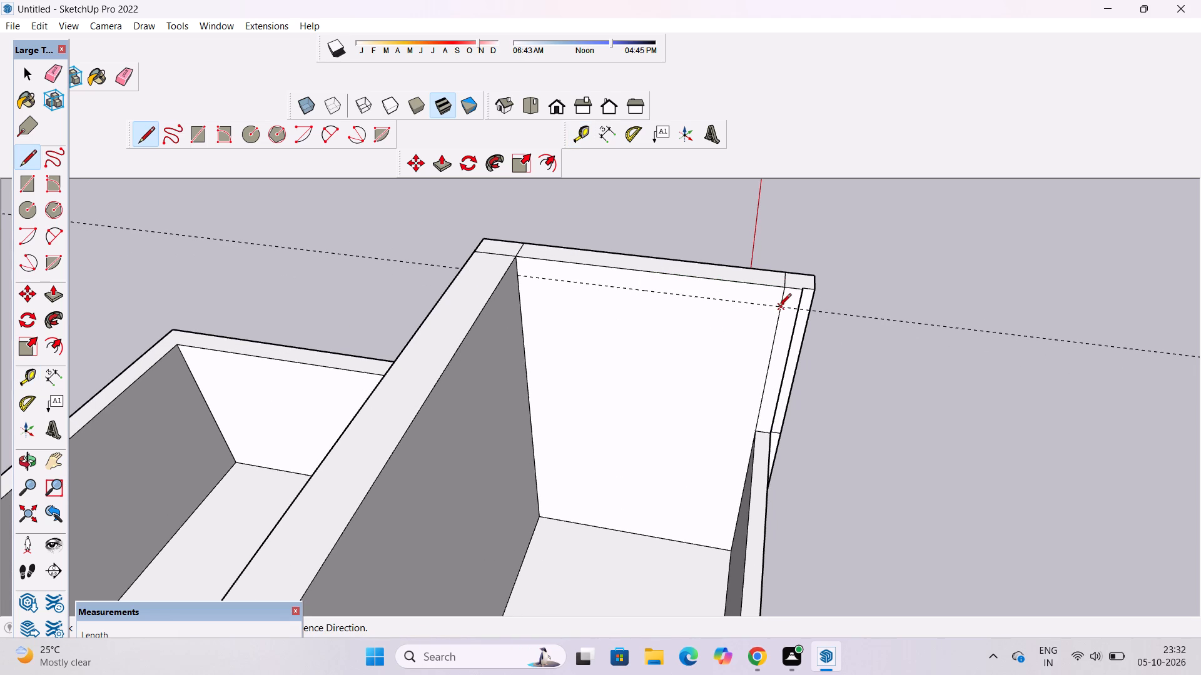
{"action": "left_click", "coordinate": [778, 307]}
{"action": "left_click", "coordinate": [518, 276]}
{"action": "key", "text": "space"}
{"action": "key", "text": "e"}
{"action": "left_click_drag", "start_coordinate": [395, 246], "coordinate": [391, 262]}
{"action": "key", "text": "space"}
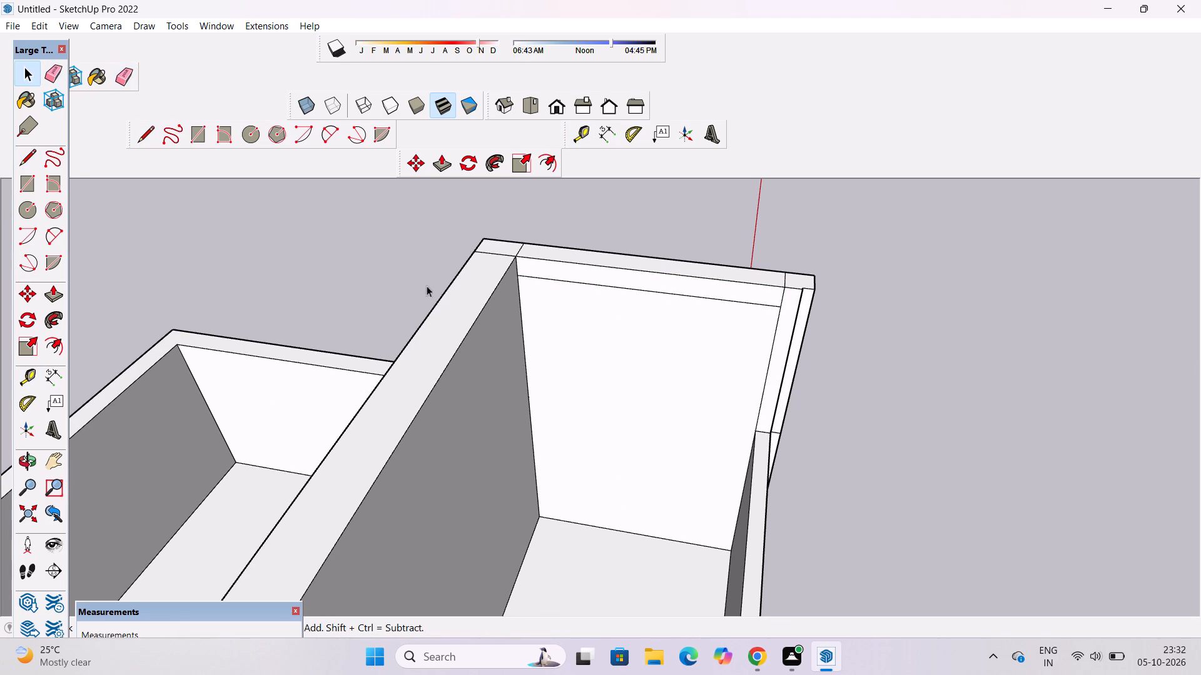
Erase the leftover seam edges on top of the raised walls at both side-wall corners.
{"action": "key", "text": "o"}
{"action": "scroll", "coordinate": [489, 286], "scroll_direction": "down", "scroll_amount": 6}
{"action": "left_click_drag", "start_coordinate": [787, 322], "coordinate": [525, 319]}
{"action": "left_click_drag", "start_coordinate": [644, 301], "coordinate": [535, 328]}
{"action": "left_click_drag", "start_coordinate": [537, 322], "coordinate": [671, 368], "text": "shift"}
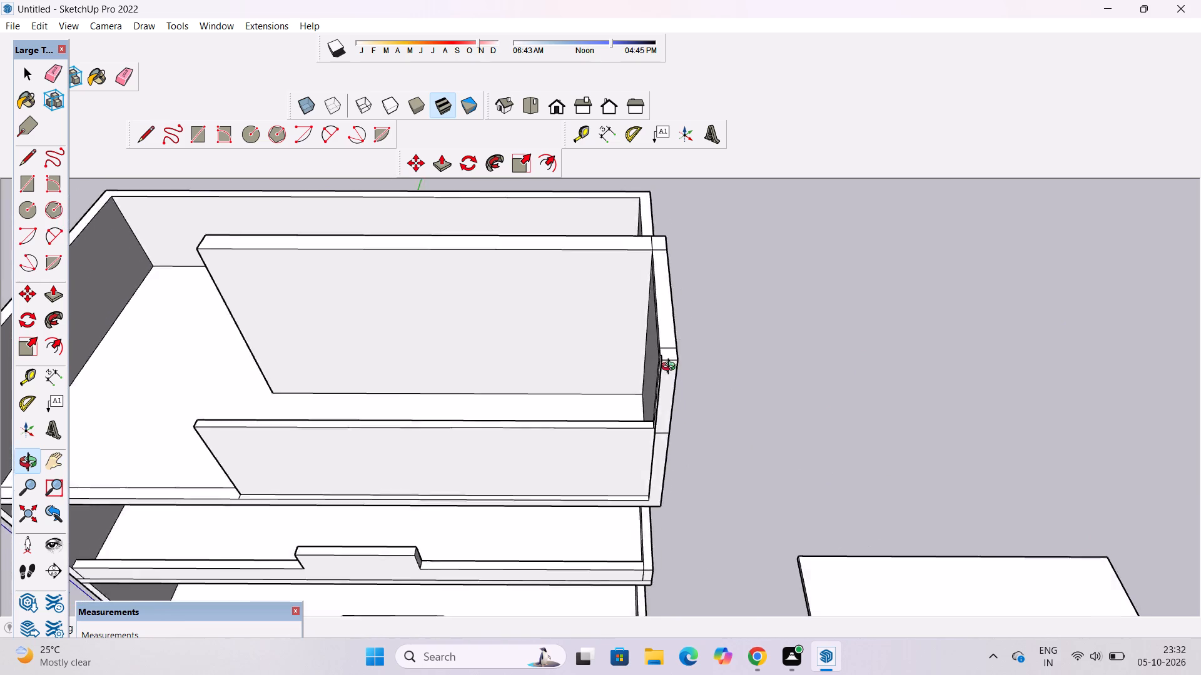
{"action": "left_click_drag", "start_coordinate": [671, 368], "coordinate": [668, 441], "text": "shift"}
{"action": "scroll", "coordinate": [662, 332], "scroll_direction": "up", "scroll_amount": 5}
{"action": "left_click_drag", "start_coordinate": [648, 352], "coordinate": [709, 314], "text": "shift"}
{"action": "left_click_drag", "start_coordinate": [710, 314], "coordinate": [677, 325]}
{"action": "key", "text": "e"}
{"action": "scroll", "coordinate": [677, 325], "scroll_direction": "up", "scroll_amount": 4}
{"action": "left_click_drag", "start_coordinate": [701, 321], "coordinate": [708, 326]}
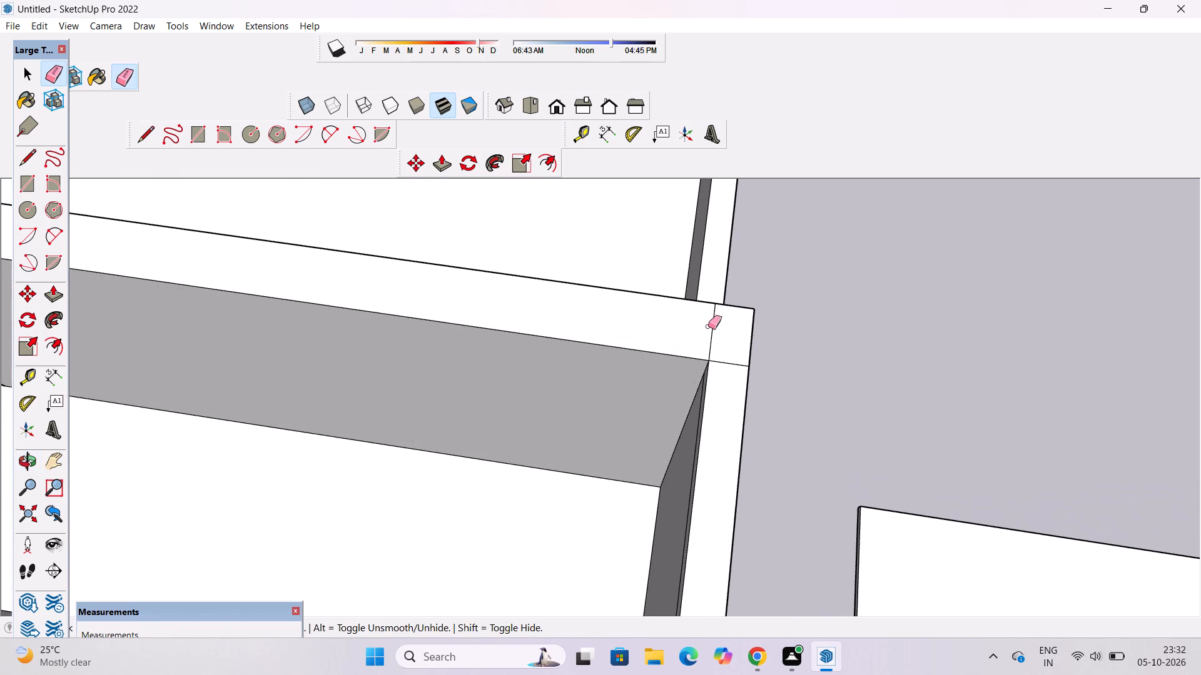
{"action": "left_click_drag", "start_coordinate": [708, 326], "coordinate": [721, 374]}
{"action": "scroll", "coordinate": [727, 239], "scroll_direction": "down", "scroll_amount": 8}
{"action": "scroll", "coordinate": [731, 436], "scroll_direction": "up", "scroll_amount": 4}
{"action": "left_click_drag", "start_coordinate": [686, 441], "coordinate": [687, 459]}
Push/Pull the 2' band on the side wall's inner face out to the interior wall's free end as a roof slab.
{"action": "key", "text": "o"}
{"action": "scroll", "coordinate": [709, 445], "scroll_direction": "down", "scroll_amount": 6}
{"action": "left_click_drag", "start_coordinate": [694, 482], "coordinate": [722, 396]}
{"action": "left_click_drag", "start_coordinate": [722, 398], "coordinate": [726, 405]}
{"action": "left_click_drag", "start_coordinate": [726, 405], "coordinate": [753, 437], "text": "shift"}
{"action": "scroll", "coordinate": [753, 429], "scroll_direction": "down", "scroll_amount": 4}
{"action": "left_click_drag", "start_coordinate": [751, 424], "coordinate": [814, 424], "text": "shift"}
{"action": "scroll", "coordinate": [811, 399], "scroll_direction": "up", "scroll_amount": 2}
{"action": "left_click_drag", "start_coordinate": [811, 399], "coordinate": [863, 415], "text": "shift"}
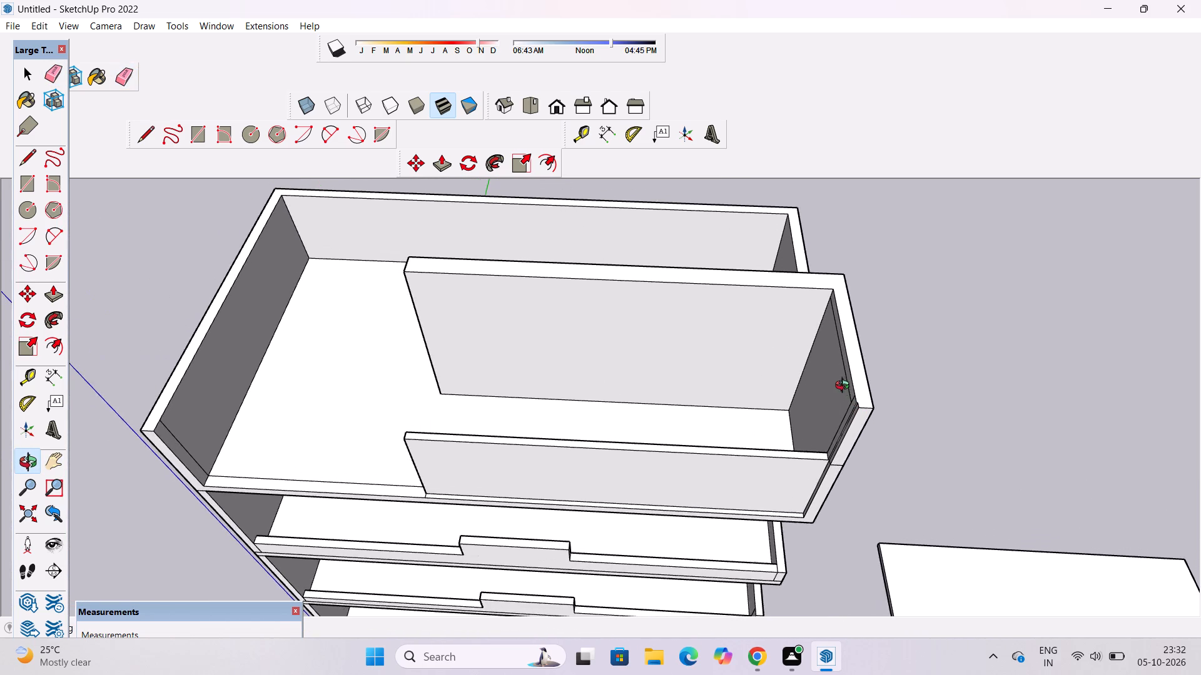
{"action": "scroll", "coordinate": [845, 387], "scroll_direction": "up", "scroll_amount": 2}
{"action": "key", "text": "p"}
{"action": "scroll", "coordinate": [850, 365], "scroll_direction": "up", "scroll_amount": 4}
{"action": "left_click", "coordinate": [847, 357]}
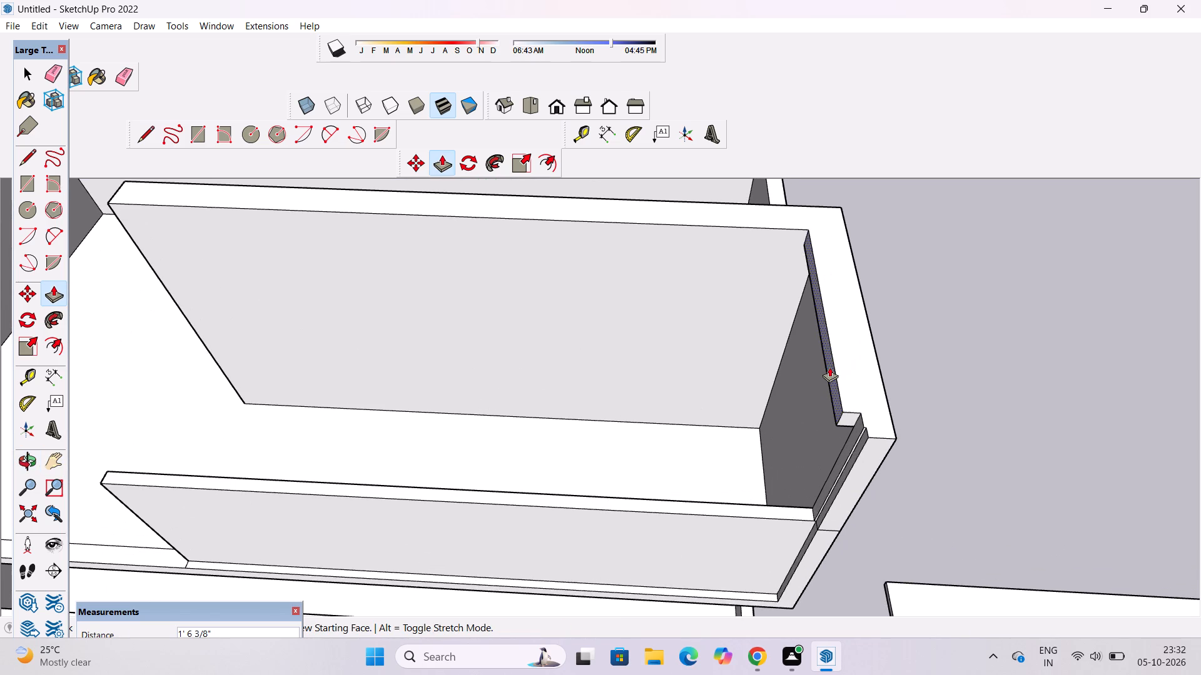
{"action": "scroll", "coordinate": [829, 367], "scroll_direction": "down", "scroll_amount": 17}
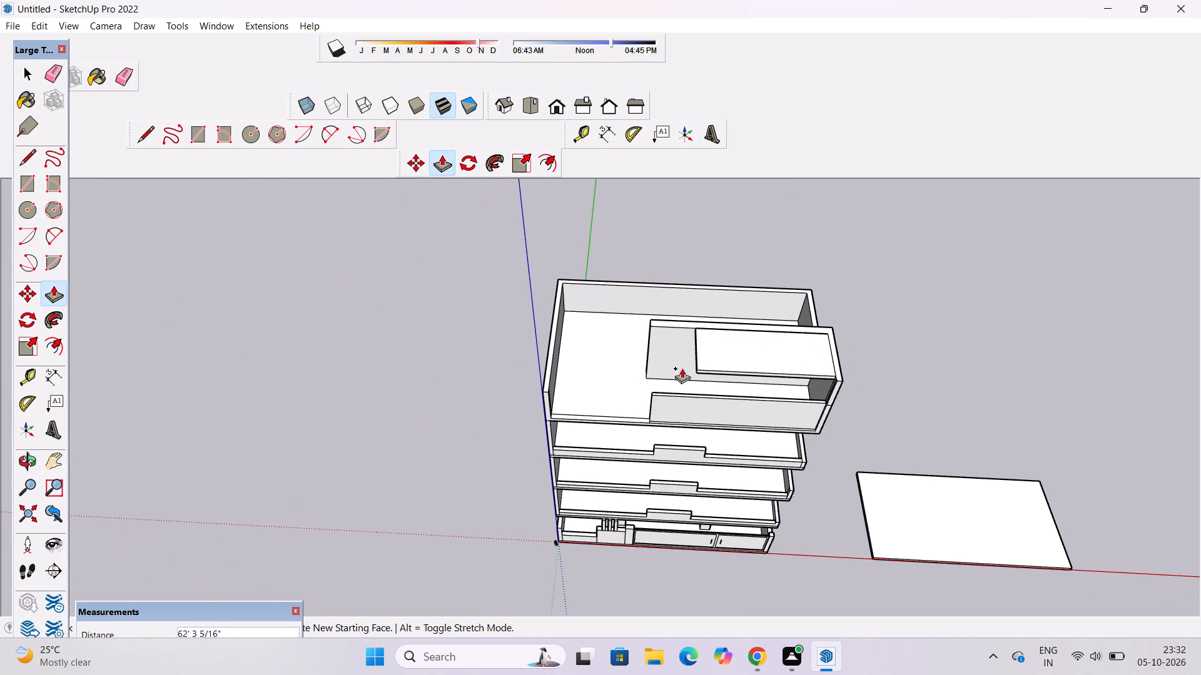
{"action": "left_click", "coordinate": [647, 326]}
Erase the edges on the roof slab's top where it meets the interior wall and side wall.
{"action": "key", "text": "o"}
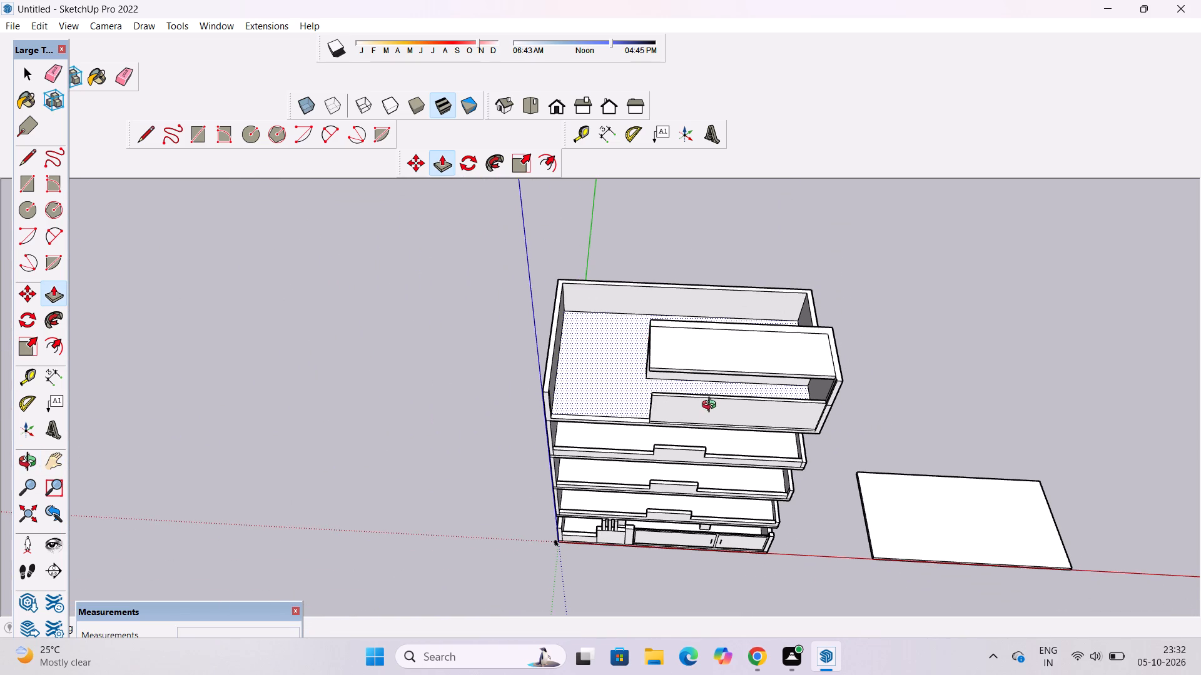
{"action": "left_click_drag", "start_coordinate": [712, 411], "coordinate": [694, 274]}
{"action": "scroll", "coordinate": [679, 305], "scroll_direction": "up", "scroll_amount": 7}
{"action": "left_click_drag", "start_coordinate": [765, 284], "coordinate": [826, 392]}
{"action": "left_click_drag", "start_coordinate": [830, 392], "coordinate": [828, 389], "text": "shift"}
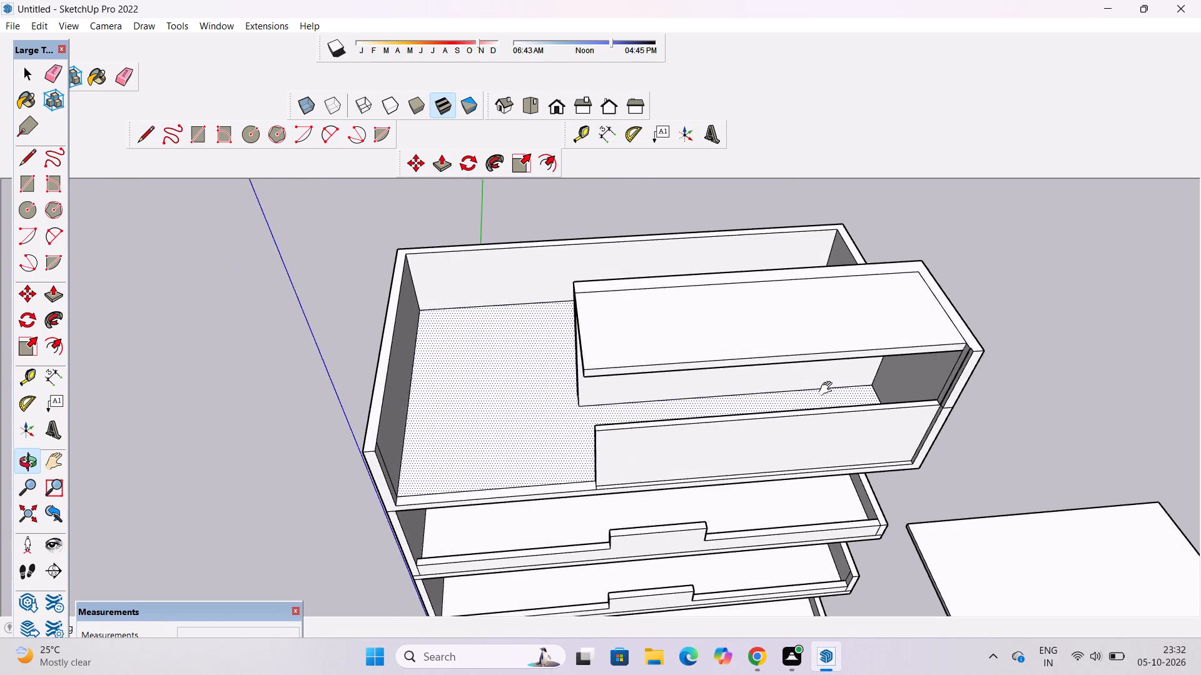
{"action": "left_click_drag", "start_coordinate": [828, 389], "coordinate": [746, 369], "text": "shift"}
{"action": "left_click_drag", "start_coordinate": [751, 357], "coordinate": [759, 421]}
{"action": "scroll", "coordinate": [814, 326], "scroll_direction": "up", "scroll_amount": 4}
{"action": "left_click_drag", "start_coordinate": [814, 326], "coordinate": [786, 334], "text": "shift"}
{"action": "left_click_drag", "start_coordinate": [786, 334], "coordinate": [784, 344]}
{"action": "key", "text": "e"}
{"action": "left_click_drag", "start_coordinate": [810, 290], "coordinate": [809, 296]}
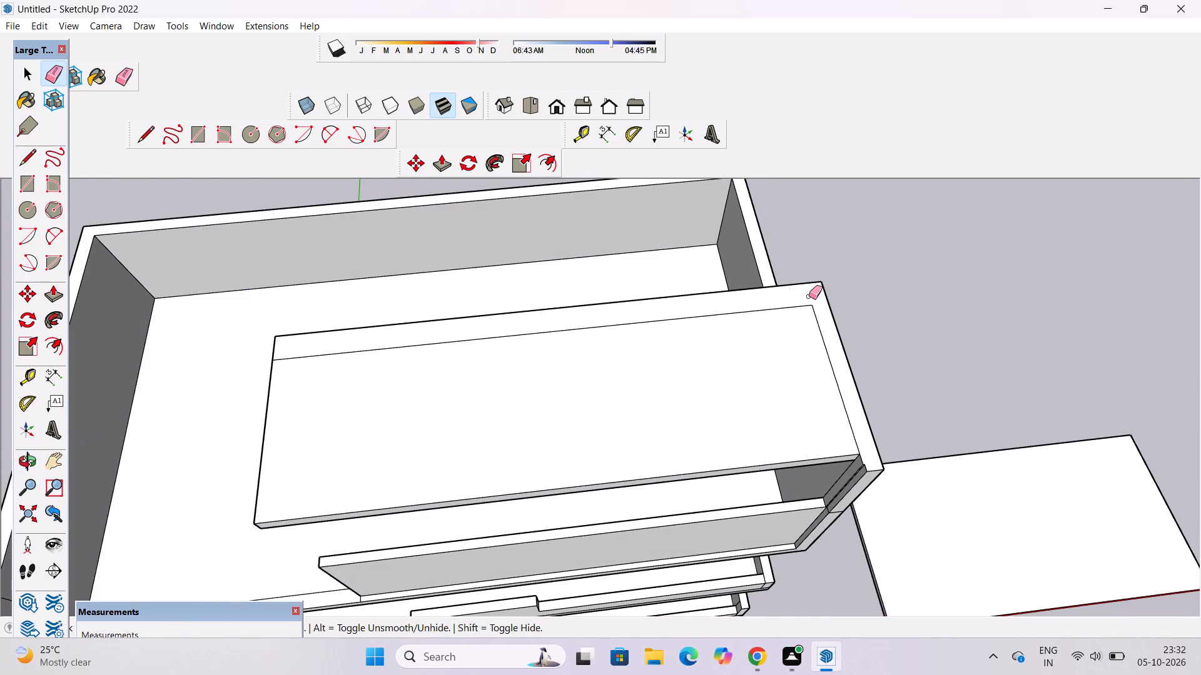
{"action": "left_click_drag", "start_coordinate": [809, 296], "coordinate": [819, 331]}
Erase the leftover horizontal edges around the raised front corner post at the front parapet's top height.
{"action": "key", "text": "o"}
{"action": "scroll", "coordinate": [819, 331], "scroll_direction": "down", "scroll_amount": 6}
{"action": "left_click_drag", "start_coordinate": [785, 429], "coordinate": [800, 301]}
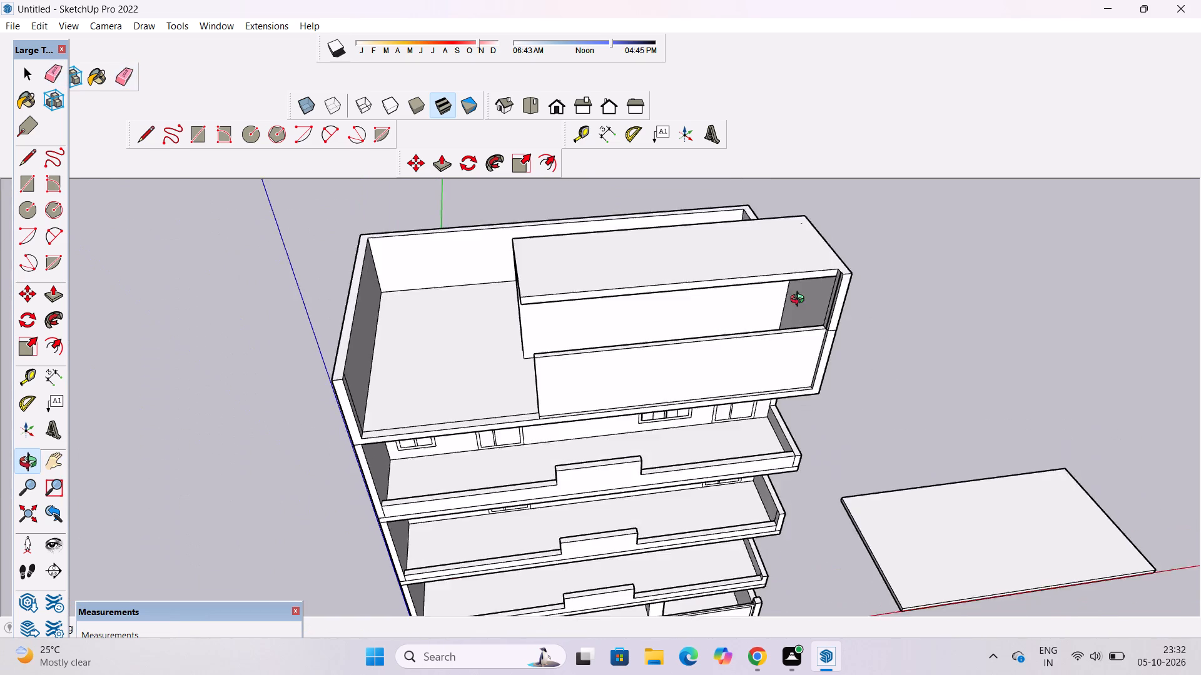
{"action": "left_click_drag", "start_coordinate": [800, 301], "coordinate": [810, 241]}
{"action": "scroll", "coordinate": [811, 238], "scroll_direction": "up", "scroll_amount": 3}
{"action": "left_click_drag", "start_coordinate": [849, 291], "coordinate": [691, 421]}
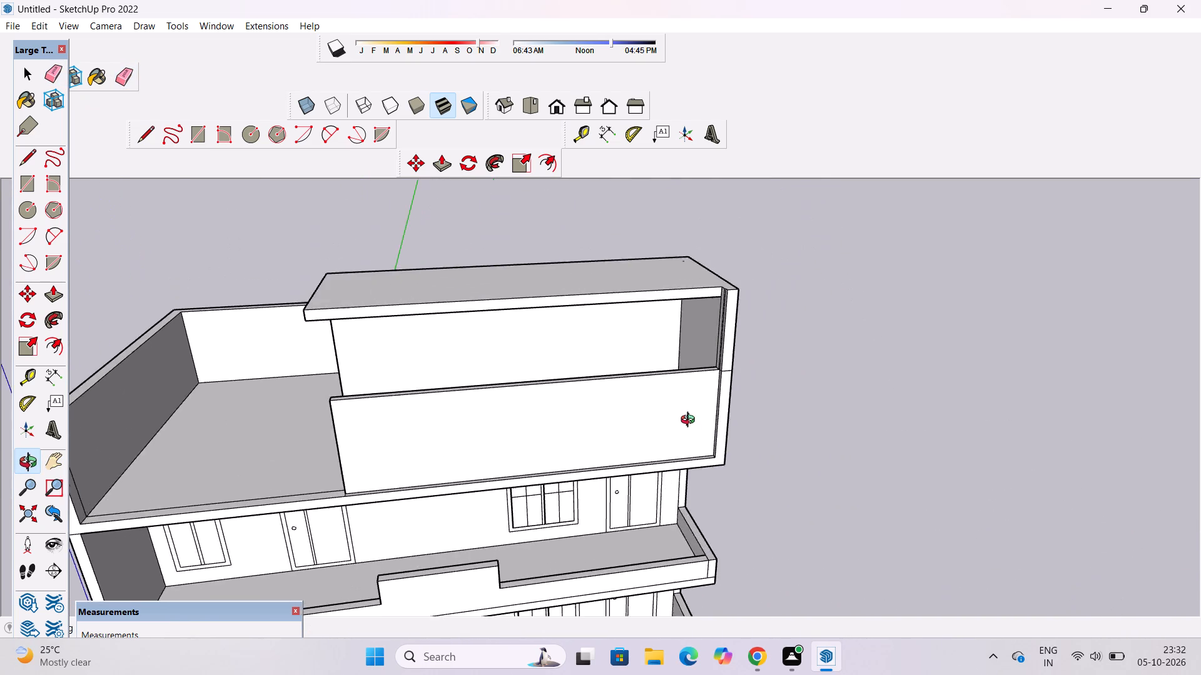
{"action": "left_click_drag", "start_coordinate": [691, 421], "coordinate": [666, 432]}
{"action": "scroll", "coordinate": [691, 381], "scroll_direction": "up", "scroll_amount": 9}
{"action": "left_click_drag", "start_coordinate": [619, 424], "coordinate": [770, 397]}
{"action": "key", "text": "e"}
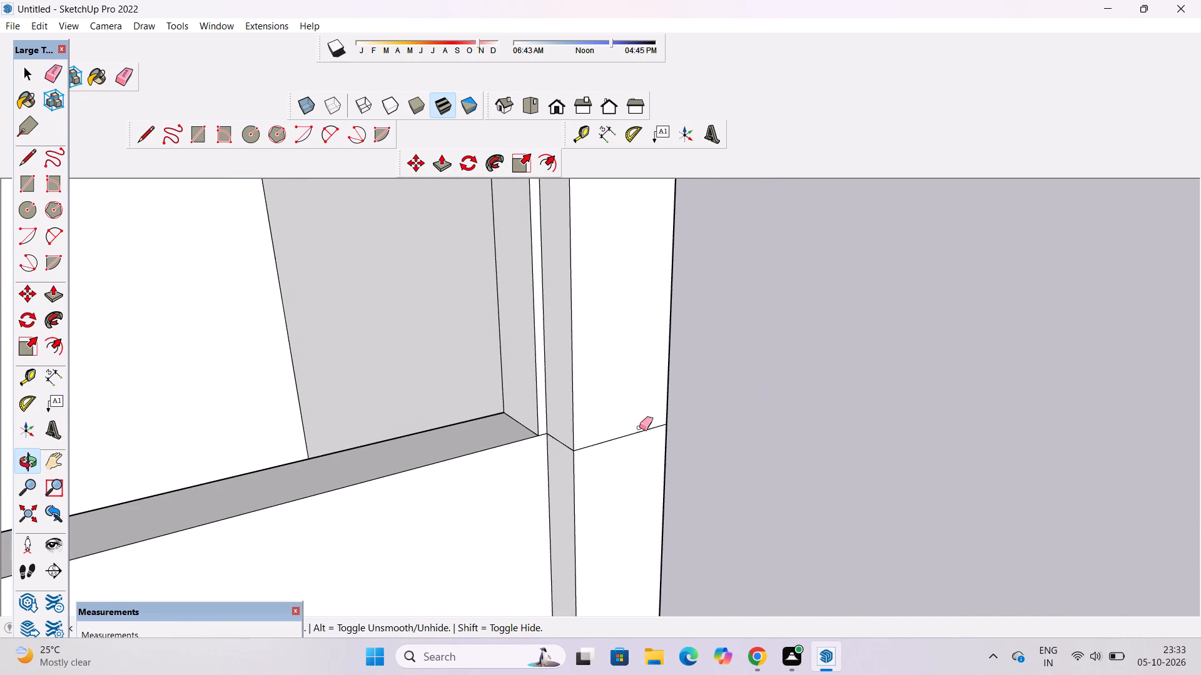
{"action": "left_click_drag", "start_coordinate": [633, 417], "coordinate": [636, 448]}
{"action": "scroll", "coordinate": [567, 449], "scroll_direction": "up", "scroll_amount": 5}
{"action": "left_click_drag", "start_coordinate": [562, 424], "coordinate": [562, 450]}
{"action": "scroll", "coordinate": [539, 423], "scroll_direction": "up", "scroll_amount": 4}
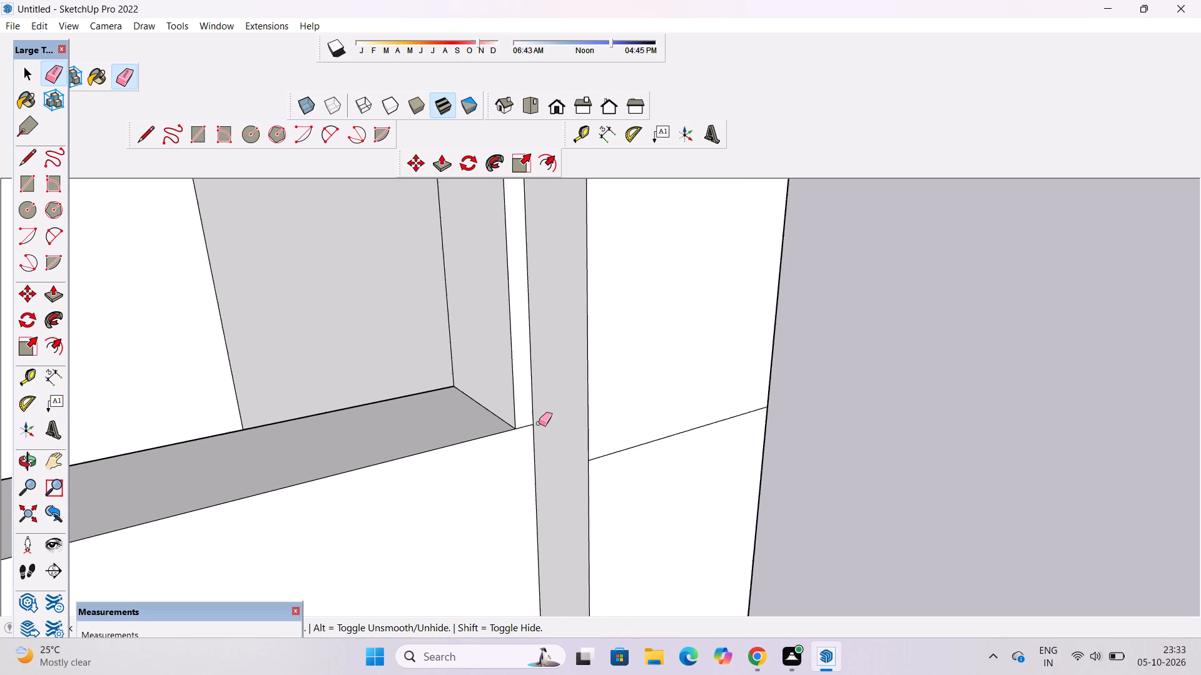
{"action": "scroll", "coordinate": [539, 423], "scroll_direction": "up", "scroll_amount": 2}
{"action": "left_click_drag", "start_coordinate": [520, 412], "coordinate": [514, 432]}
{"action": "left_click_drag", "start_coordinate": [662, 450], "coordinate": [666, 469]}
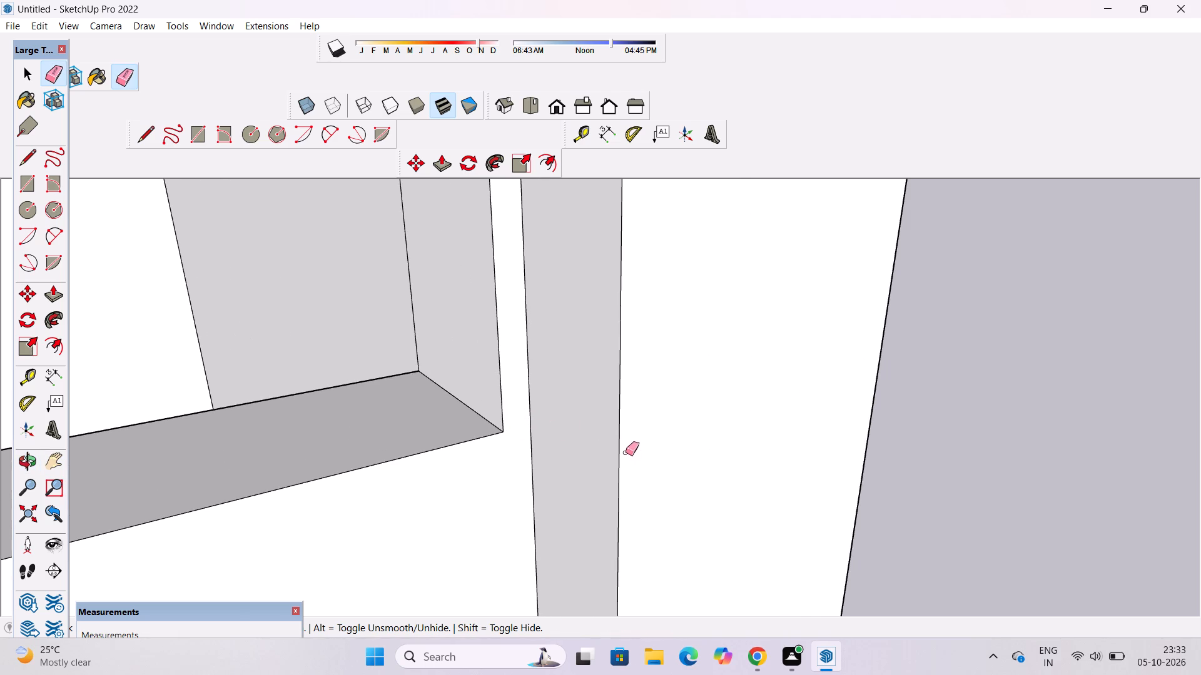
Erase the vertical and sloping-view horizontal seam edges on the outer face of the raised side wall above parapet height.
{"action": "key", "text": "o"}
{"action": "scroll", "coordinate": [574, 416], "scroll_direction": "down", "scroll_amount": 8}
{"action": "left_click_drag", "start_coordinate": [960, 379], "coordinate": [624, 387]}
{"action": "scroll", "coordinate": [624, 387], "scroll_direction": "down", "scroll_amount": 20}
{"action": "scroll", "coordinate": [624, 387], "scroll_direction": "down", "scroll_amount": 2}
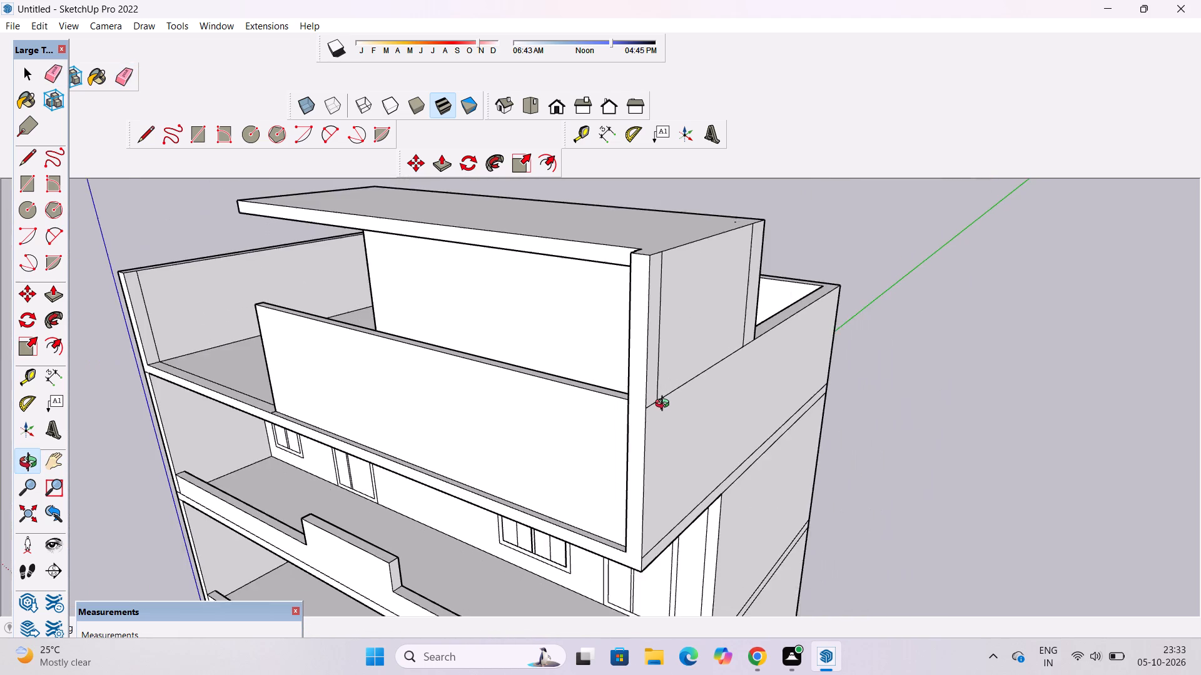
{"action": "scroll", "coordinate": [665, 405], "scroll_direction": "down", "scroll_amount": 7}
{"action": "left_click_drag", "start_coordinate": [698, 381], "coordinate": [706, 427], "text": "shift"}
{"action": "scroll", "coordinate": [706, 427], "scroll_direction": "up", "scroll_amount": 6}
{"action": "left_click_drag", "start_coordinate": [694, 432], "coordinate": [677, 411], "text": "shift"}
{"action": "scroll", "coordinate": [664, 417], "scroll_direction": "up", "scroll_amount": 5}
{"action": "key", "text": "e"}
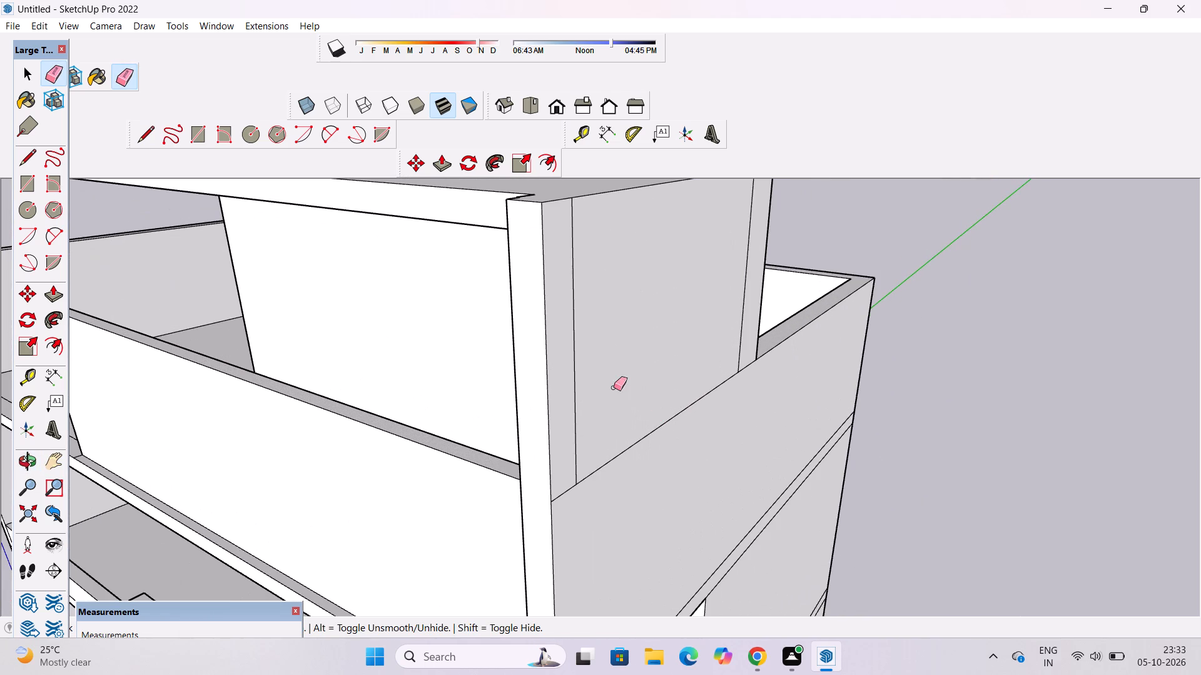
{"action": "left_click_drag", "start_coordinate": [584, 352], "coordinate": [607, 454]}
{"action": "left_click_drag", "start_coordinate": [744, 331], "coordinate": [744, 367]}
Erase the paired slab lines on the side wall's outer face at the roof terrace and top balcony levels.
{"action": "scroll", "coordinate": [659, 352], "scroll_direction": "down", "scroll_amount": 7}
{"action": "scroll", "coordinate": [732, 459], "scroll_direction": "up", "scroll_amount": 3}
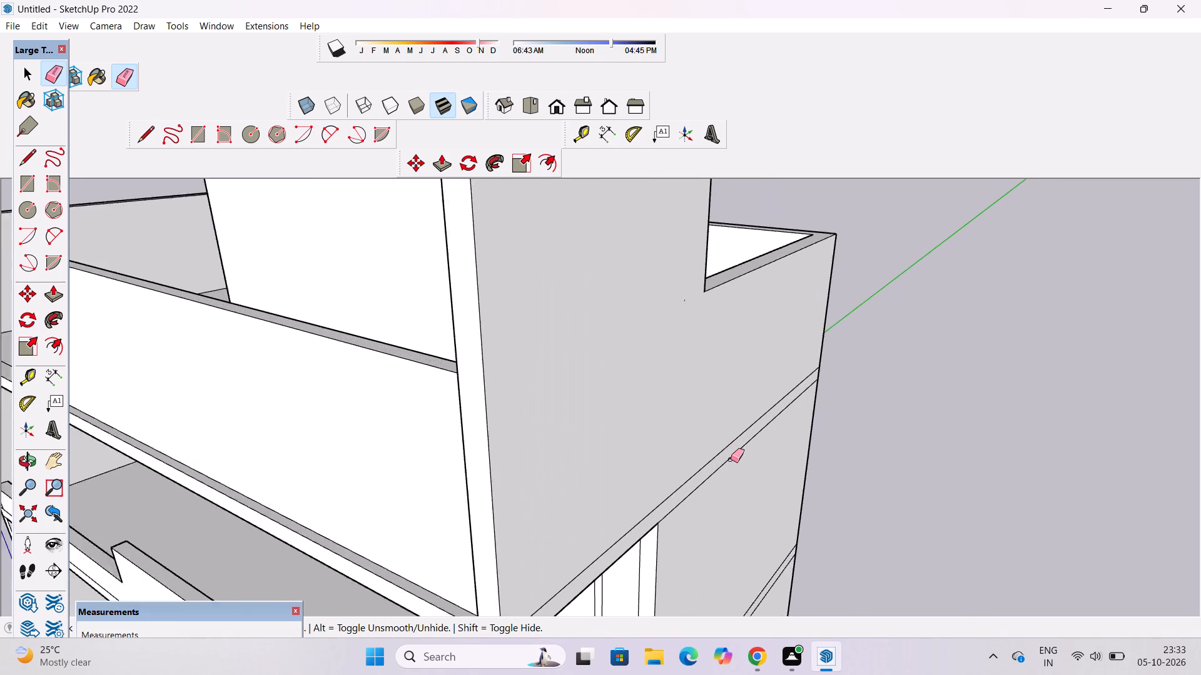
{"action": "scroll", "coordinate": [731, 459], "scroll_direction": "up", "scroll_amount": 2}
{"action": "scroll", "coordinate": [694, 418], "scroll_direction": "down", "scroll_amount": 4}
{"action": "scroll", "coordinate": [707, 506], "scroll_direction": "up", "scroll_amount": 4}
{"action": "left_click_drag", "start_coordinate": [656, 412], "coordinate": [662, 443]}
{"action": "left_click", "coordinate": [680, 444]}
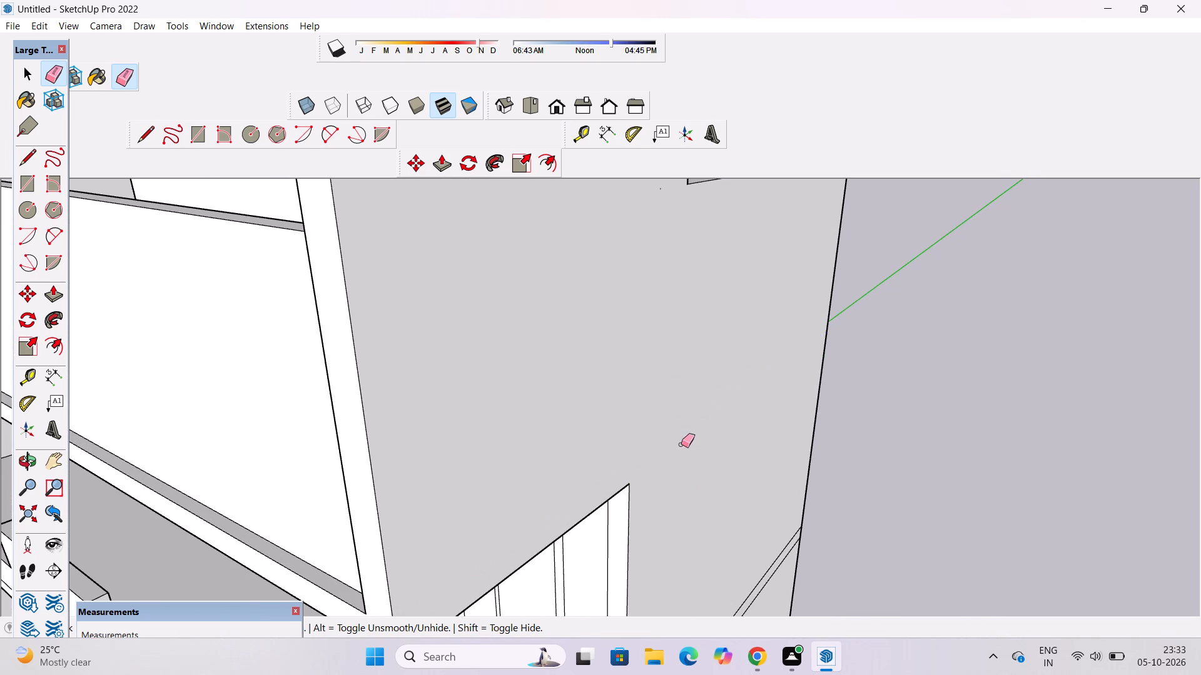
{"action": "scroll", "coordinate": [632, 366], "scroll_direction": "down", "scroll_amount": 10}
{"action": "scroll", "coordinate": [672, 519], "scroll_direction": "up", "scroll_amount": 5}
{"action": "left_click_drag", "start_coordinate": [659, 467], "coordinate": [671, 507]}
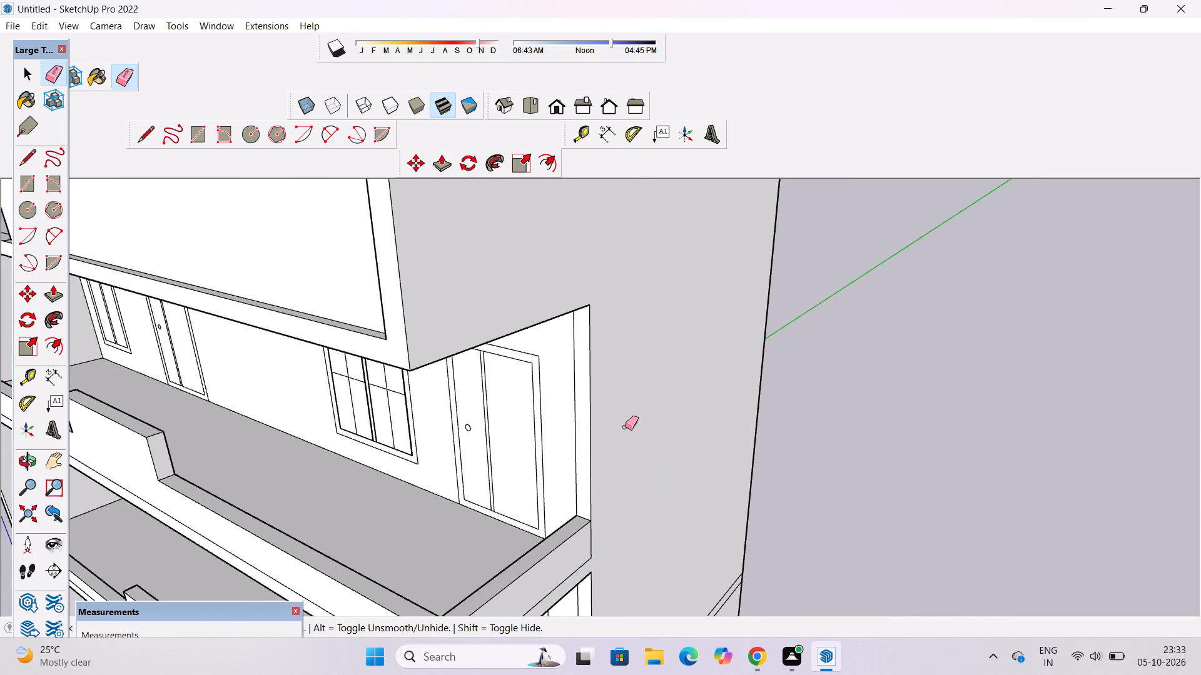
Draw a 2' vertical edge closing the top balcony slab's end where it meets the side wall's outer face.
{"action": "scroll", "coordinate": [625, 427], "scroll_direction": "down", "scroll_amount": 5}
{"action": "key", "text": "l"}
{"action": "scroll", "coordinate": [623, 568], "scroll_direction": "up", "scroll_amount": 10}
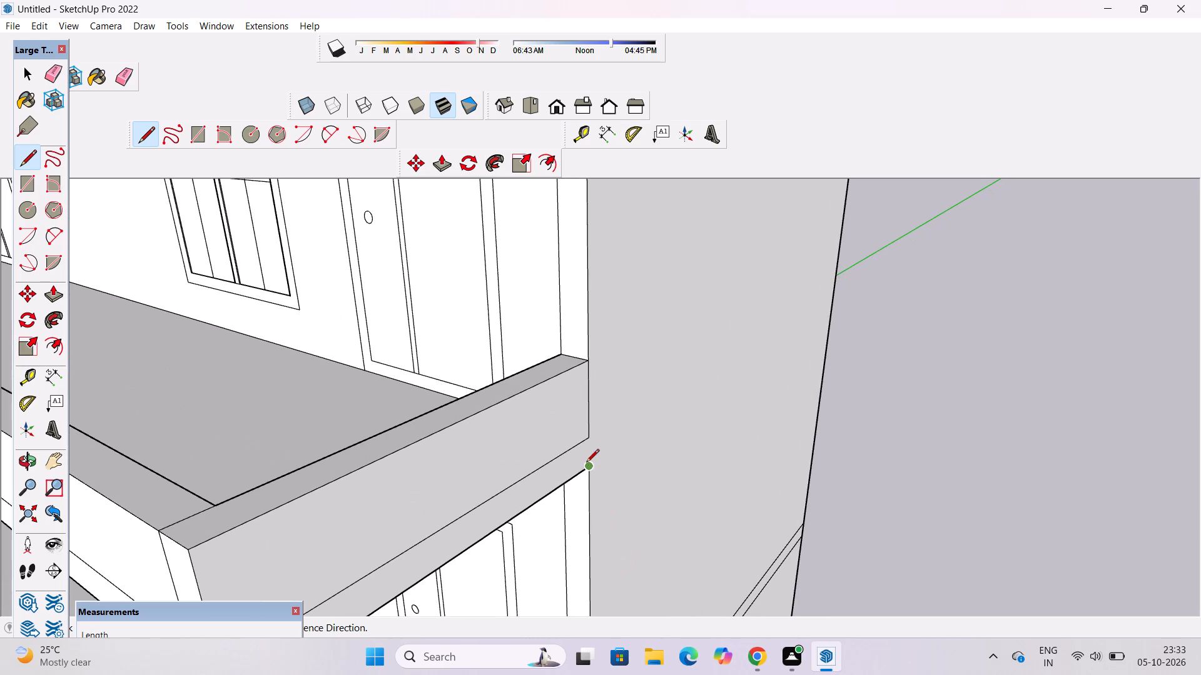
{"action": "left_click", "coordinate": [589, 467]}
{"action": "left_click", "coordinate": [590, 439]}
{"action": "scroll", "coordinate": [569, 372], "scroll_direction": "down", "scroll_amount": 15}
Draw vertical edges closing the slab ends of the two balconies below where they meet the side wall, the upper one 2' long.
{"action": "key", "text": "space"}
{"action": "type", "text": "e"}
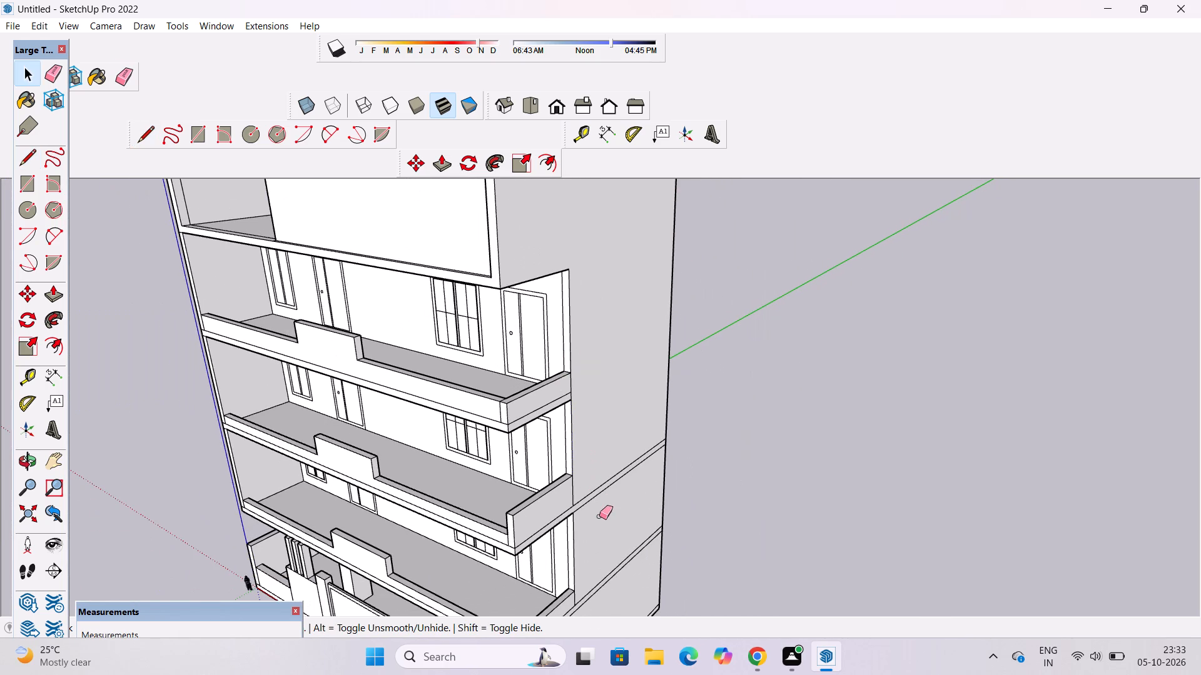
{"action": "scroll", "coordinate": [599, 517], "scroll_direction": "up", "scroll_amount": 5}
{"action": "key", "text": "l"}
{"action": "scroll", "coordinate": [592, 528], "scroll_direction": "up", "scroll_amount": 5}
{"action": "scroll", "coordinate": [525, 517], "scroll_direction": "up", "scroll_amount": 5}
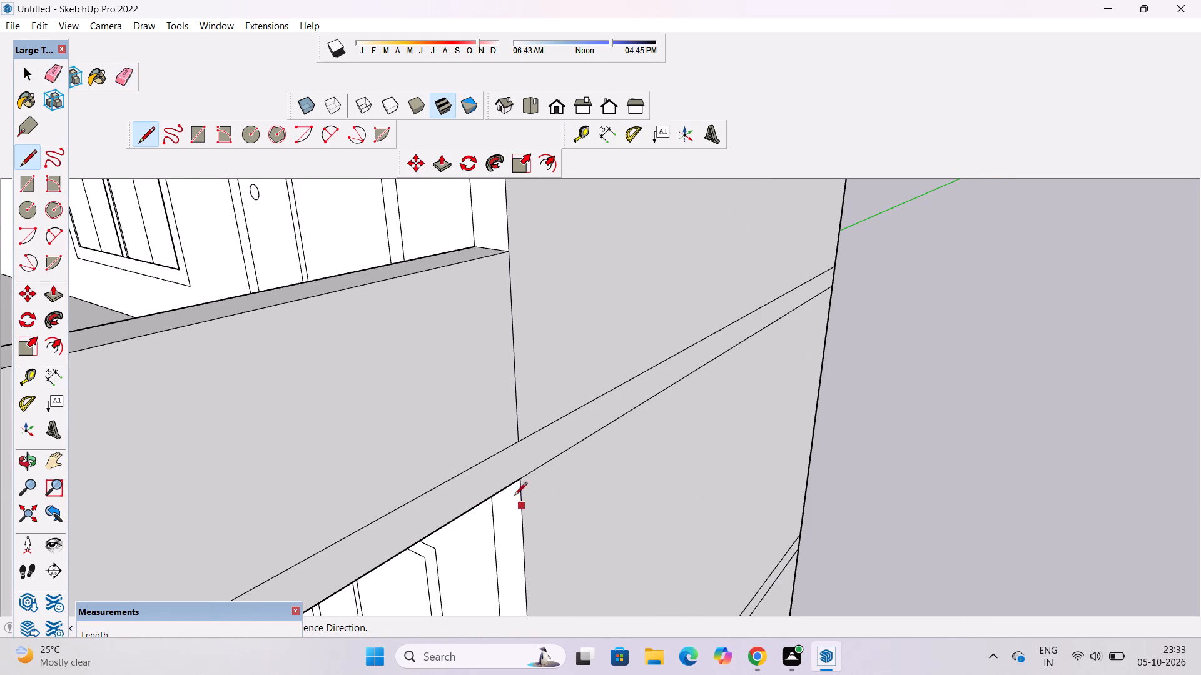
{"action": "left_click", "coordinate": [517, 482]}
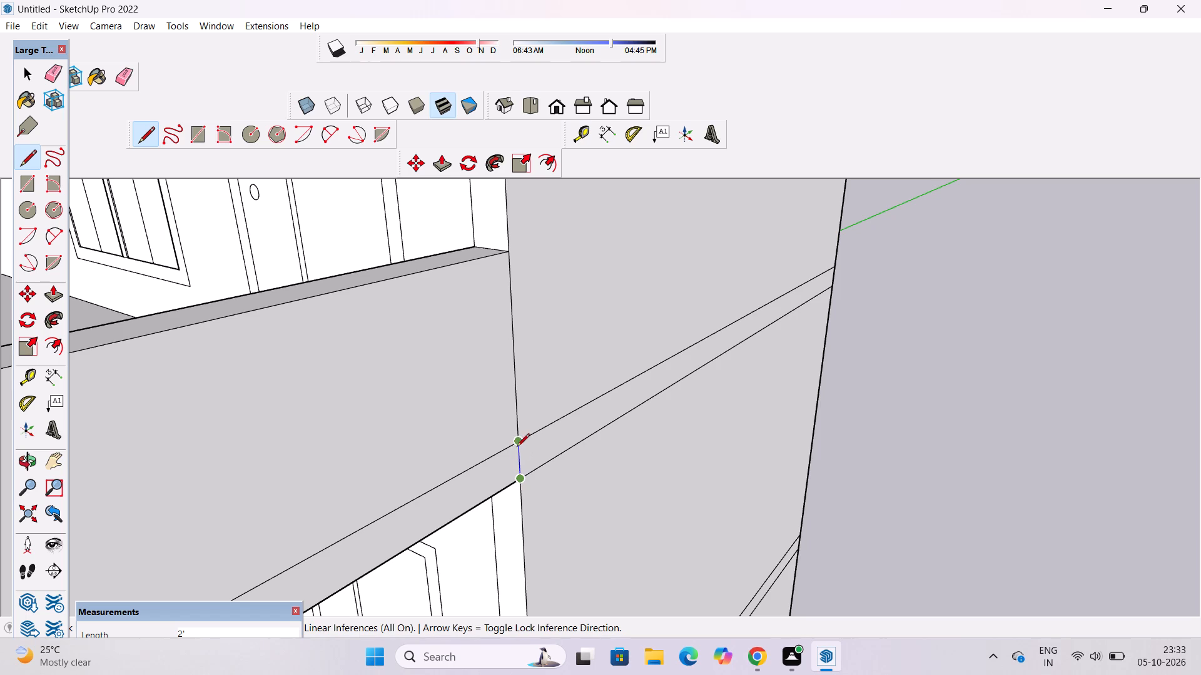
{"action": "left_click", "coordinate": [517, 443]}
{"action": "scroll", "coordinate": [469, 396], "scroll_direction": "down", "scroll_amount": 16}
{"action": "scroll", "coordinate": [515, 583], "scroll_direction": "up", "scroll_amount": 8}
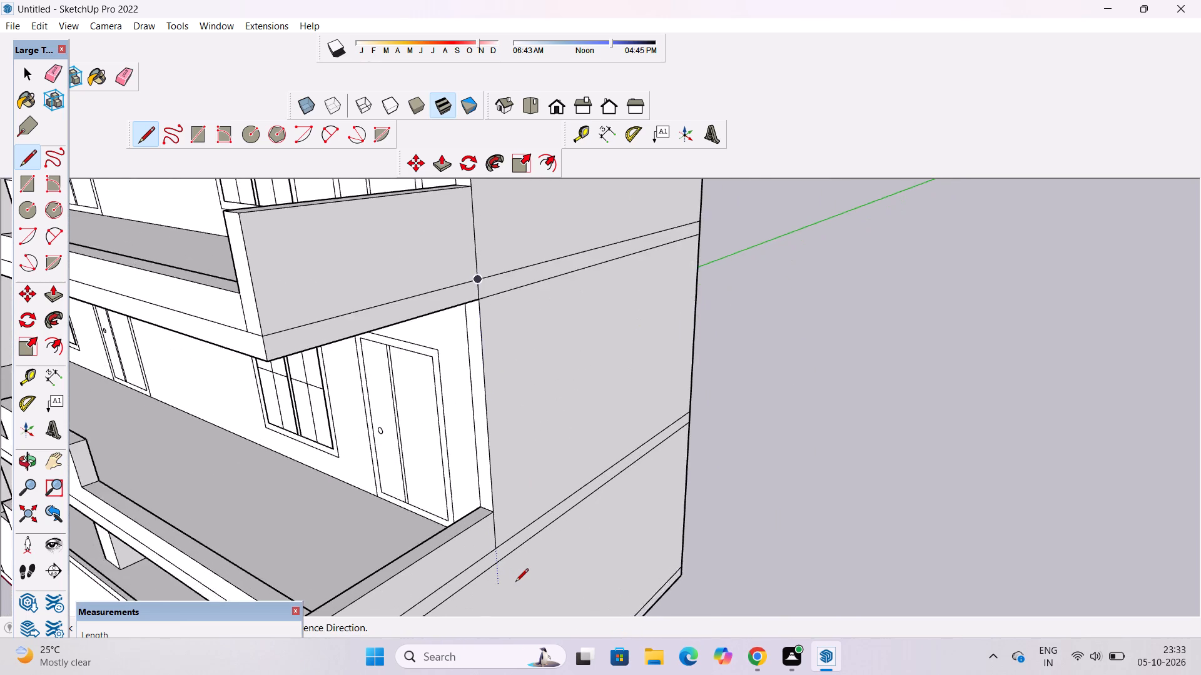
{"action": "scroll", "coordinate": [515, 582], "scroll_direction": "up", "scroll_amount": 3}
{"action": "left_click", "coordinate": [481, 524]}
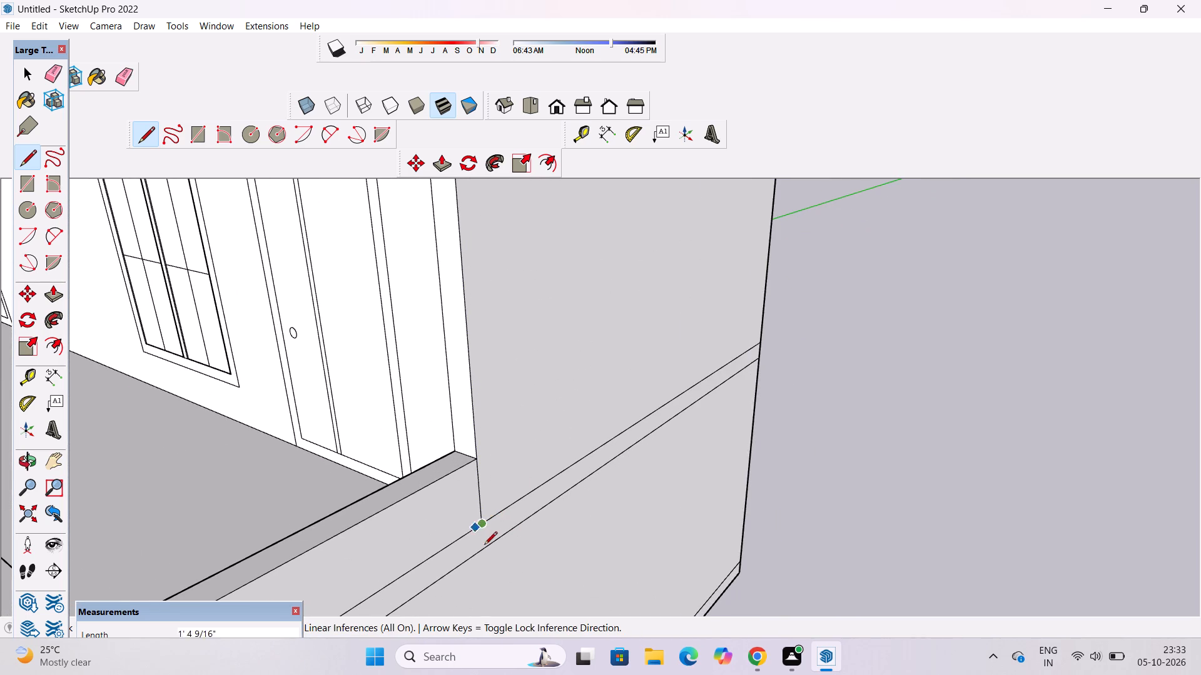
{"action": "left_click", "coordinate": [486, 549]}
Erase the paired slab lines on the side wall's outer face at the lowest balcony level, including the stub at the rear corner.
{"action": "key", "text": "space"}
{"action": "key", "text": "e"}
{"action": "left_click_drag", "start_coordinate": [530, 496], "coordinate": [538, 511]}
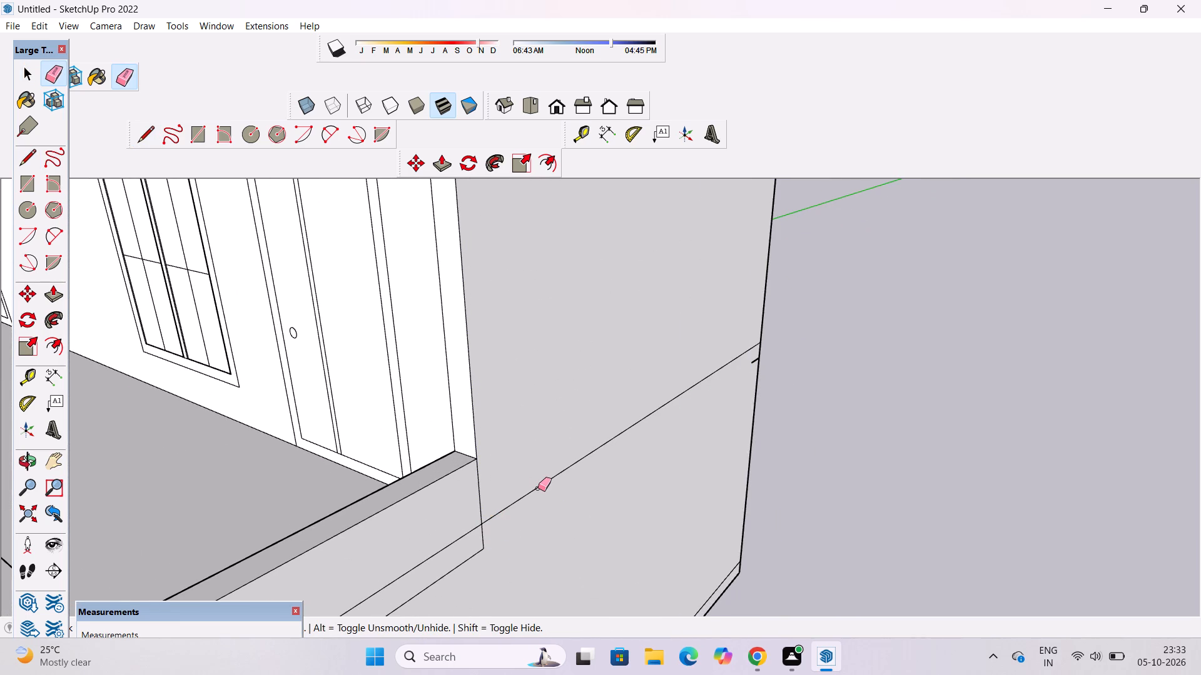
{"action": "left_click_drag", "start_coordinate": [538, 488], "coordinate": [542, 494]}
{"action": "scroll", "coordinate": [542, 506], "scroll_direction": "down", "scroll_amount": 6}
{"action": "scroll", "coordinate": [663, 418], "scroll_direction": "up", "scroll_amount": 9}
{"action": "left_click_drag", "start_coordinate": [709, 392], "coordinate": [709, 395]}
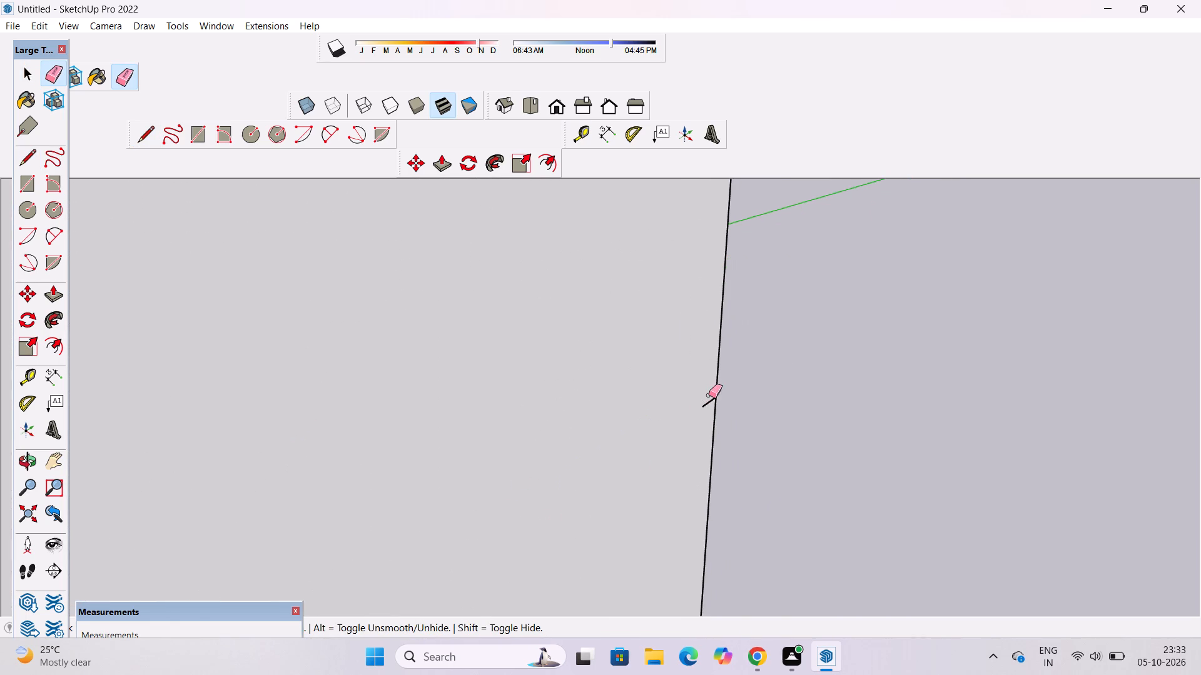
{"action": "left_click_drag", "start_coordinate": [709, 395], "coordinate": [711, 472]}
{"action": "scroll", "coordinate": [632, 566], "scroll_direction": "down", "scroll_amount": 7}
{"action": "key", "text": "ctrl+z"}
{"action": "scroll", "coordinate": [656, 473], "scroll_direction": "up", "scroll_amount": 6}
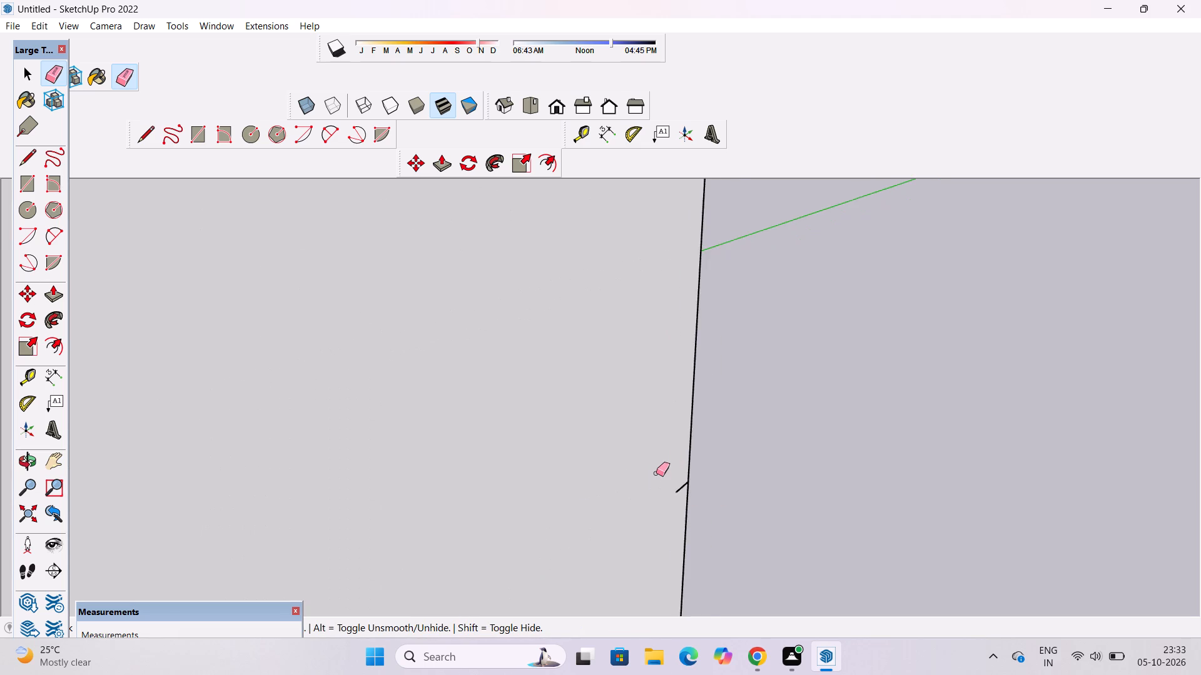
{"action": "scroll", "coordinate": [656, 473], "scroll_direction": "up", "scroll_amount": 7}
{"action": "left_click_drag", "start_coordinate": [687, 489], "coordinate": [700, 508]}
Erase the paired slab lines on the side wall's outer face at the middle balcony level.
{"action": "scroll", "coordinate": [624, 499], "scroll_direction": "down", "scroll_amount": 15}
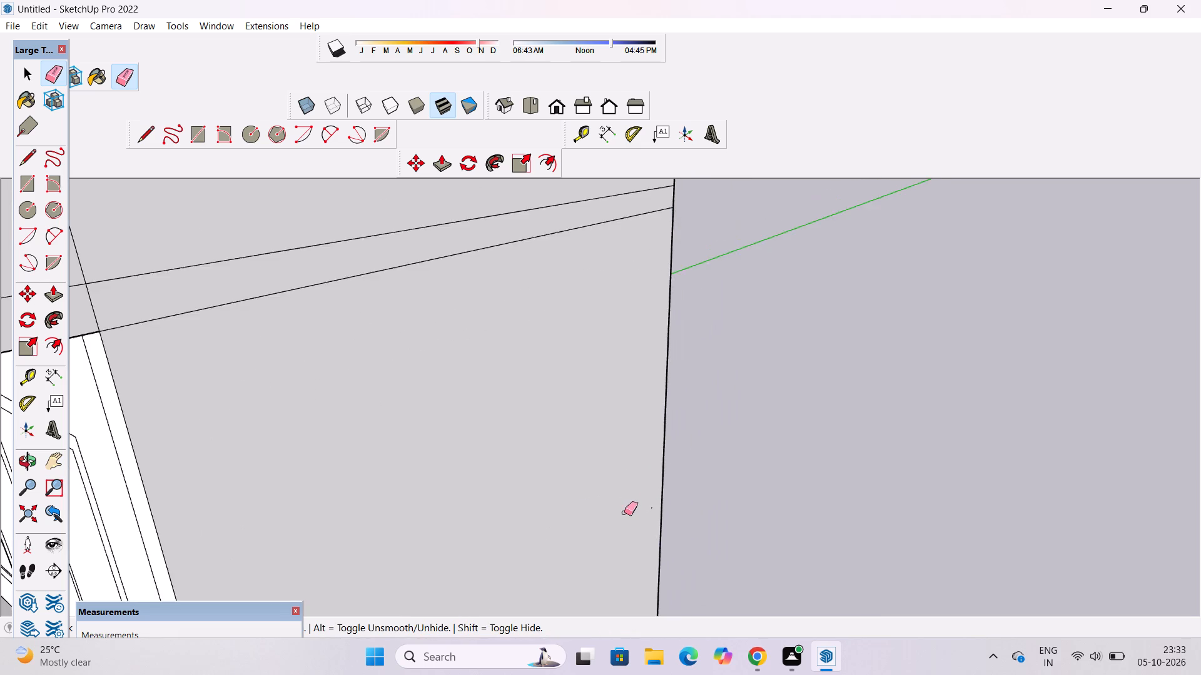
{"action": "scroll", "coordinate": [624, 512], "scroll_direction": "down", "scroll_amount": 3}
{"action": "left_click_drag", "start_coordinate": [537, 363], "coordinate": [542, 432]}
{"action": "left_click_drag", "start_coordinate": [552, 371], "coordinate": [558, 385]}
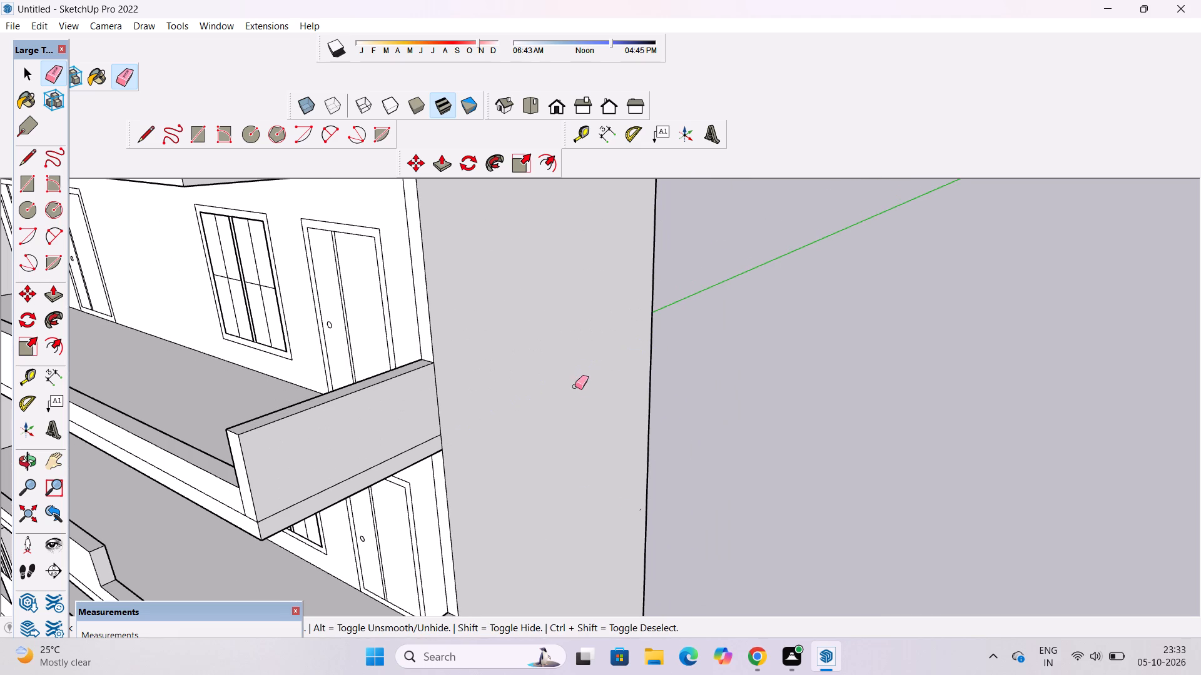
Examine the building's front elevation and roof terrace from several angles, including the open front corner at the opposite side wall.
{"action": "key", "text": "o"}
{"action": "left_click", "coordinate": [554, 105]}
{"action": "scroll", "coordinate": [672, 387], "scroll_direction": "down", "scroll_amount": 6}
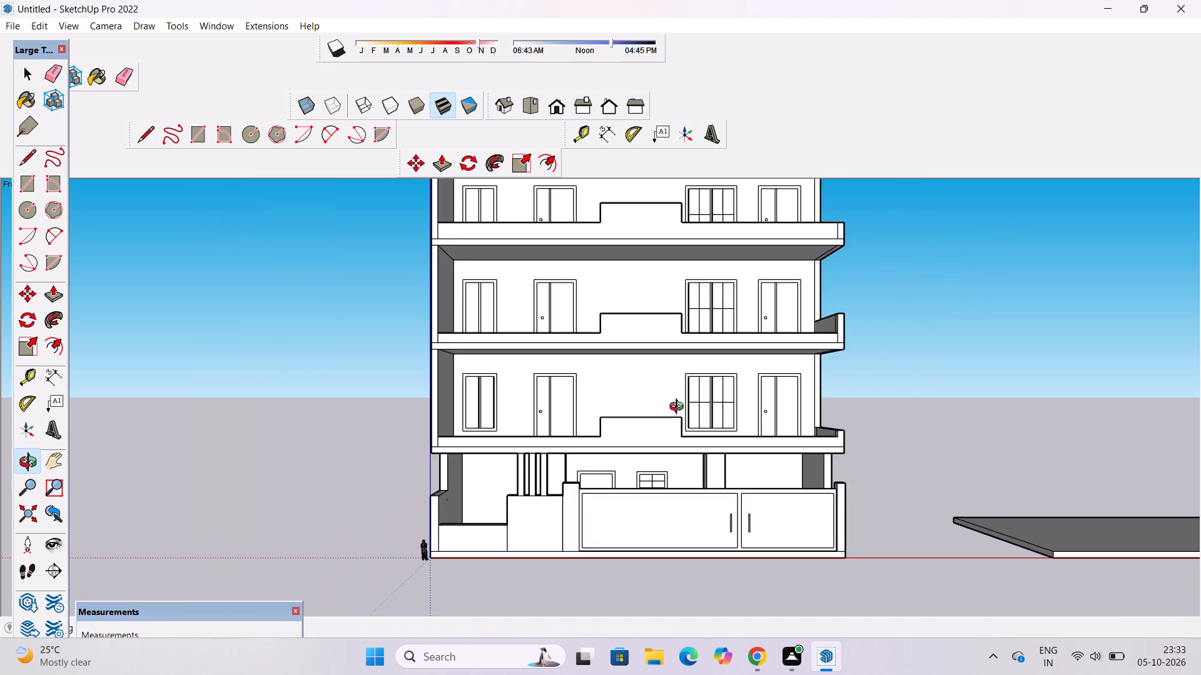
{"action": "scroll", "coordinate": [679, 408], "scroll_direction": "down", "scroll_amount": 3}
{"action": "left_click_drag", "start_coordinate": [688, 411], "coordinate": [677, 492]}
{"action": "scroll", "coordinate": [670, 447], "scroll_direction": "down", "scroll_amount": 4}
{"action": "left_click_drag", "start_coordinate": [683, 441], "coordinate": [601, 461], "text": "shift"}
{"action": "left_click_drag", "start_coordinate": [610, 472], "coordinate": [614, 427]}
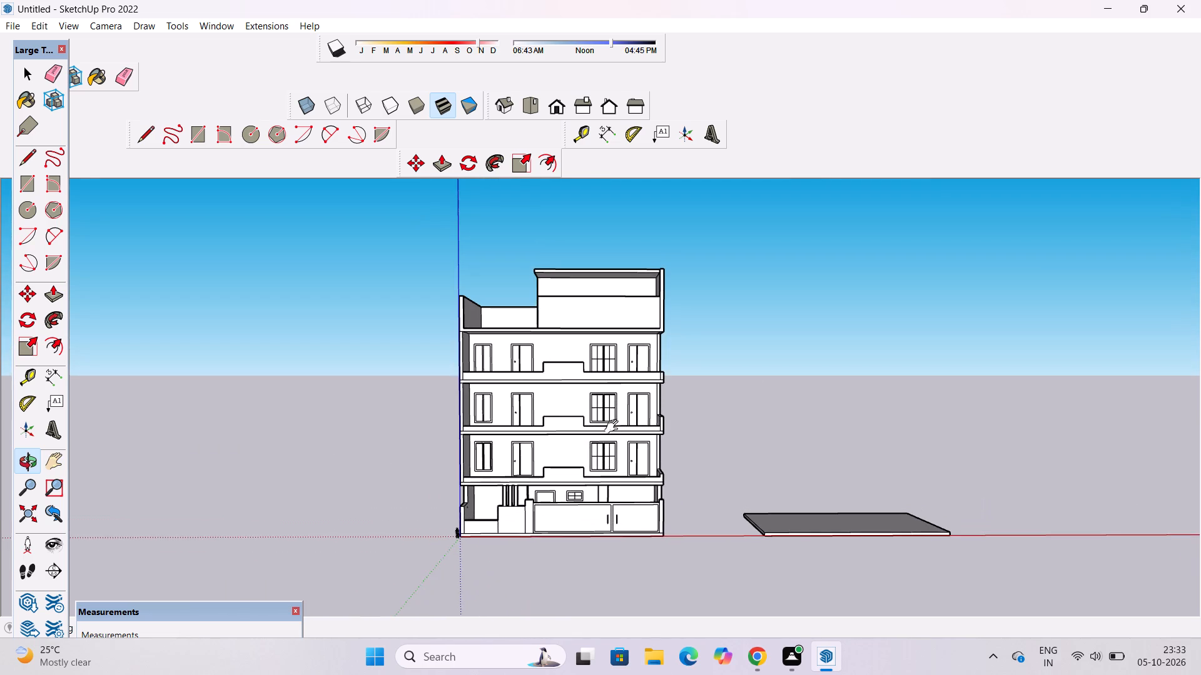
{"action": "scroll", "coordinate": [622, 422], "scroll_direction": "up", "scroll_amount": 1}
{"action": "left_click_drag", "start_coordinate": [623, 412], "coordinate": [626, 421], "text": "shift"}
{"action": "left_click_drag", "start_coordinate": [628, 429], "coordinate": [635, 467]}
{"action": "scroll", "coordinate": [599, 396], "scroll_direction": "up", "scroll_amount": 5}
{"action": "left_click_drag", "start_coordinate": [596, 392], "coordinate": [609, 408], "text": "shift"}
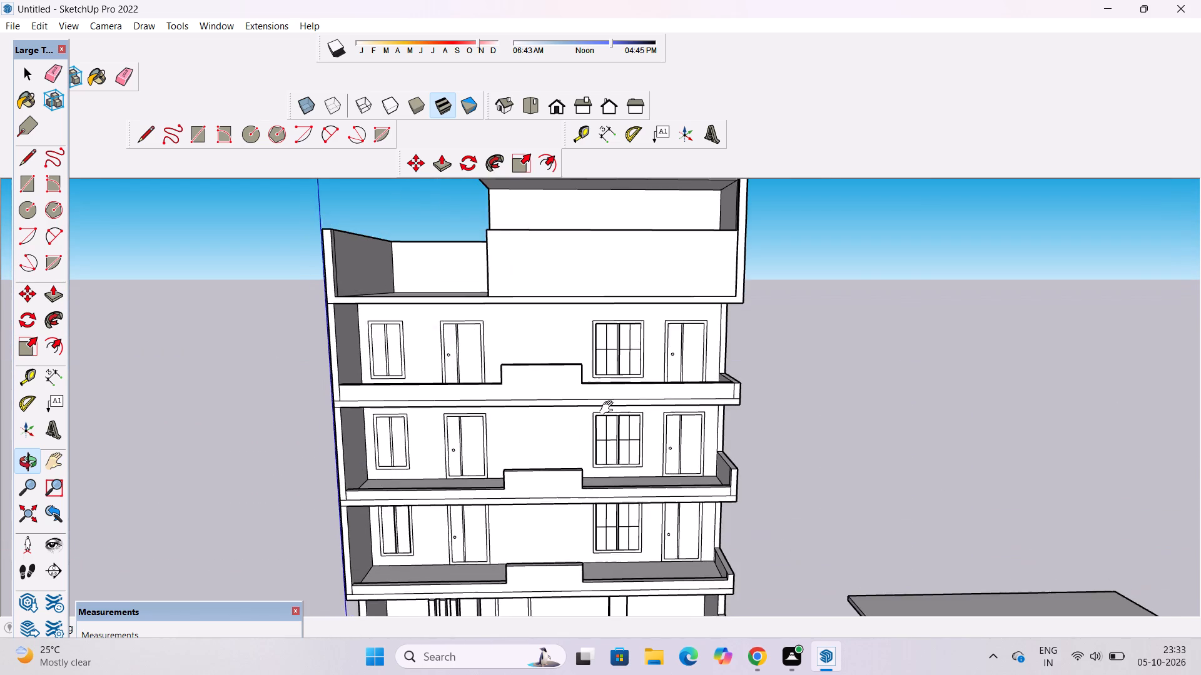
{"action": "left_click_drag", "start_coordinate": [609, 408], "coordinate": [614, 417], "text": "shift"}
{"action": "left_click_drag", "start_coordinate": [614, 429], "coordinate": [637, 519]}
{"action": "scroll", "coordinate": [485, 412], "scroll_direction": "up", "scroll_amount": 3}
{"action": "left_click_drag", "start_coordinate": [485, 410], "coordinate": [652, 416], "text": "shift"}
{"action": "left_click_drag", "start_coordinate": [571, 361], "coordinate": [608, 416], "text": "shift"}
{"action": "left_click_drag", "start_coordinate": [617, 424], "coordinate": [628, 444]}
{"action": "scroll", "coordinate": [637, 432], "scroll_direction": "down", "scroll_amount": 3}
{"action": "left_click_drag", "start_coordinate": [638, 417], "coordinate": [611, 442], "text": "shift"}
{"action": "scroll", "coordinate": [608, 441], "scroll_direction": "up", "scroll_amount": 2}
{"action": "left_click_drag", "start_coordinate": [609, 439], "coordinate": [654, 457]}
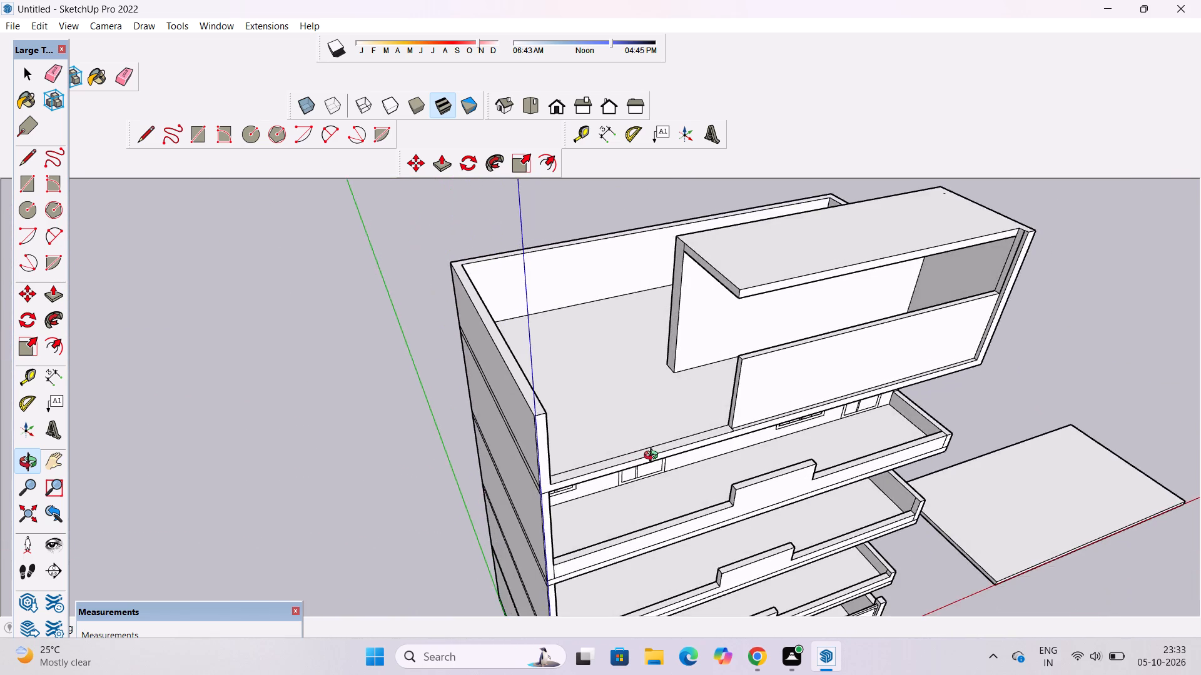
{"action": "left_click_drag", "start_coordinate": [654, 457], "coordinate": [493, 461]}
{"action": "scroll", "coordinate": [484, 453], "scroll_direction": "up", "scroll_amount": 2}
{"action": "left_click_drag", "start_coordinate": [508, 460], "coordinate": [458, 456], "text": "shift"}
{"action": "left_click_drag", "start_coordinate": [452, 451], "coordinate": [464, 457]}
{"action": "scroll", "coordinate": [402, 382], "scroll_direction": "up", "scroll_amount": 2}
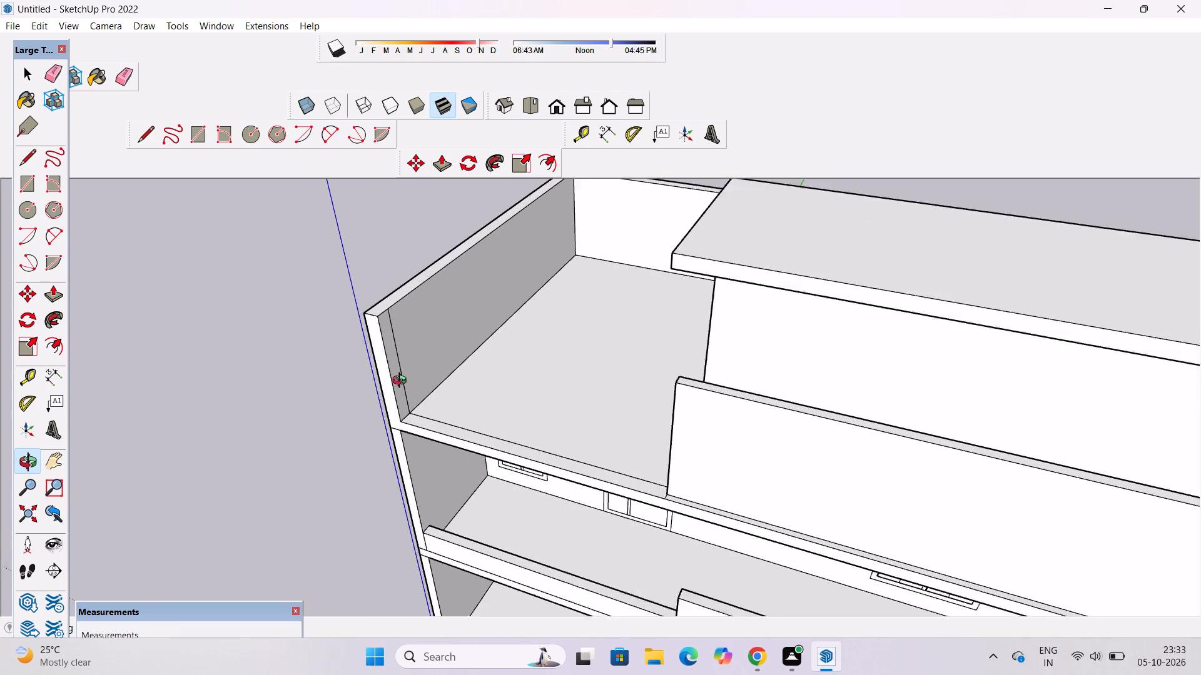
{"action": "scroll", "coordinate": [402, 382], "scroll_direction": "up", "scroll_amount": 3}
{"action": "left_click_drag", "start_coordinate": [462, 392], "coordinate": [450, 384]}
{"action": "left_click_drag", "start_coordinate": [450, 380], "coordinate": [495, 386], "text": "shift"}
{"action": "scroll", "coordinate": [482, 373], "scroll_direction": "down", "scroll_amount": 4, "text": "shift"}
{"action": "left_click_drag", "start_coordinate": [485, 395], "coordinate": [550, 397]}
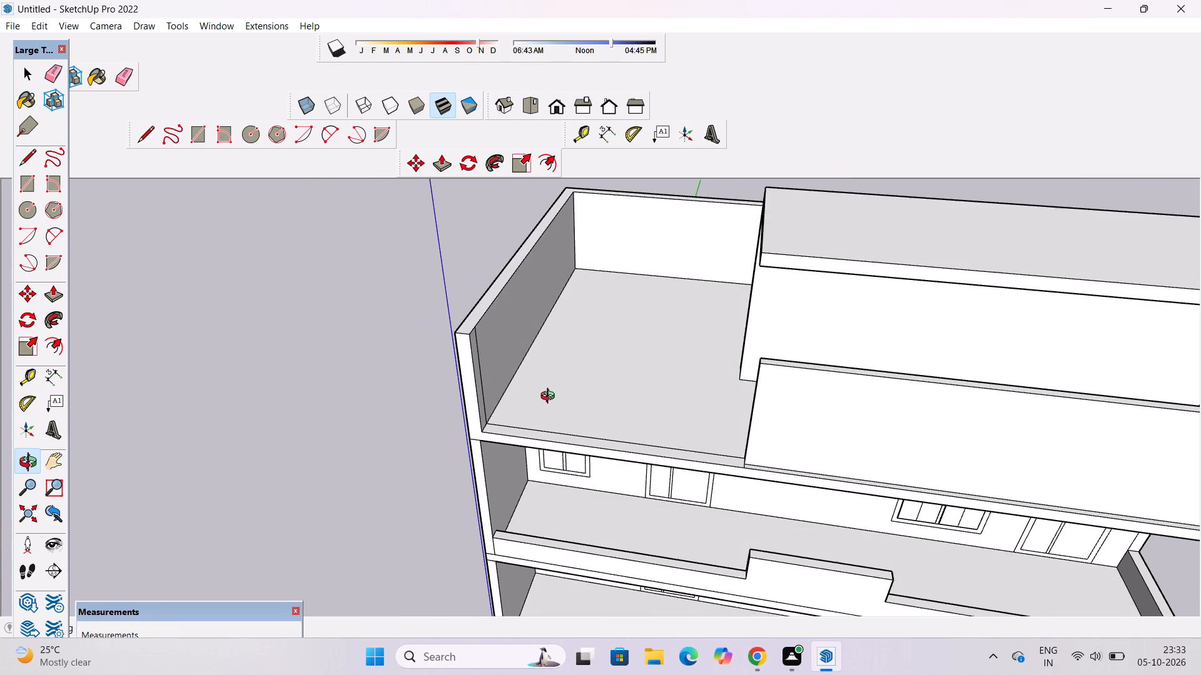
{"action": "left_click_drag", "start_coordinate": [550, 397], "coordinate": [525, 396]}
{"action": "left_click_drag", "start_coordinate": [519, 396], "coordinate": [503, 391]}
{"action": "scroll", "coordinate": [499, 385], "scroll_direction": "down", "scroll_amount": 5}
{"action": "left_click_drag", "start_coordinate": [545, 486], "coordinate": [571, 375]}
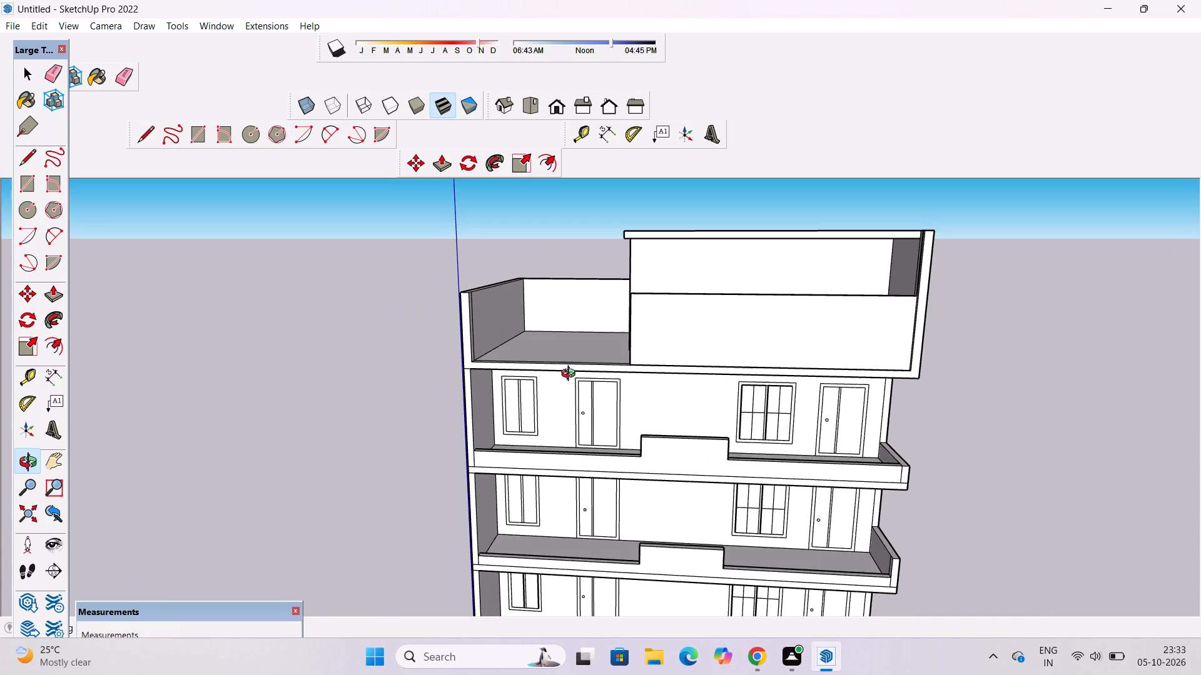
{"action": "left_click_drag", "start_coordinate": [571, 375], "coordinate": [547, 507]}
Draw a 14' vertical line up the opposite side wall's inner face from the midpoint of the front strip's short end at floor level.
{"action": "scroll", "coordinate": [527, 447], "scroll_direction": "up", "scroll_amount": 3}
{"action": "left_click_drag", "start_coordinate": [540, 396], "coordinate": [540, 411], "text": "shift"}
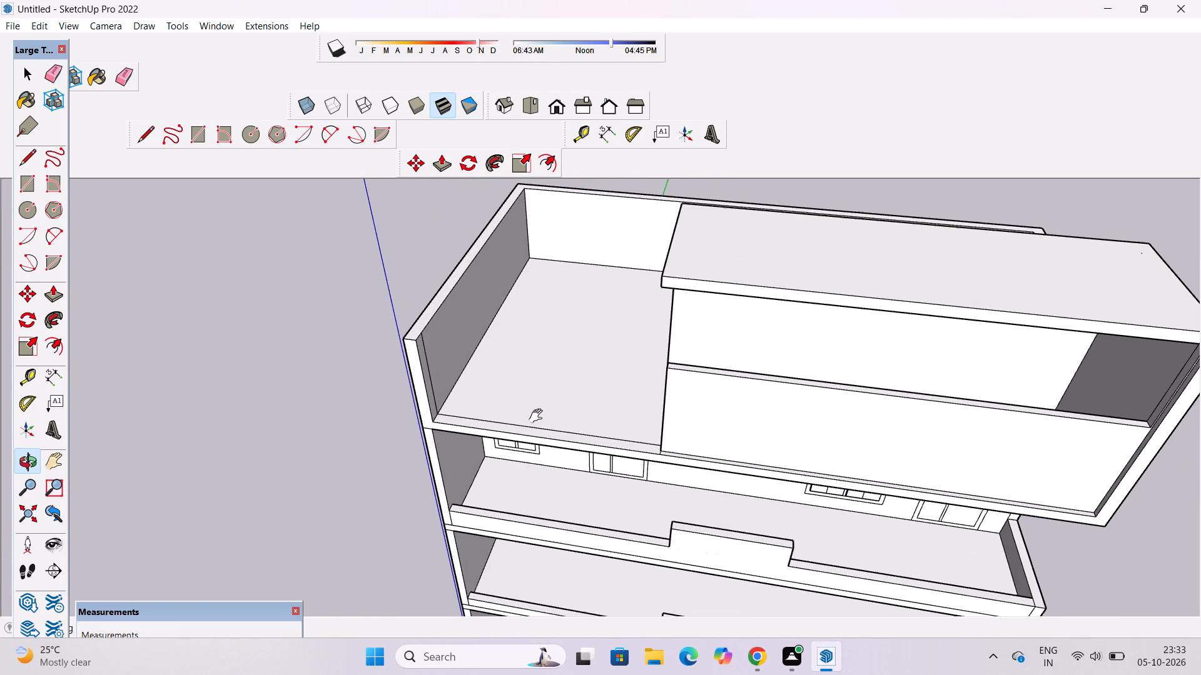
{"action": "left_click_drag", "start_coordinate": [538, 421], "coordinate": [539, 380], "text": "shift"}
{"action": "left_click_drag", "start_coordinate": [536, 388], "coordinate": [528, 414]}
{"action": "scroll", "coordinate": [528, 414], "scroll_direction": "up", "scroll_amount": 2}
{"action": "left_click", "coordinate": [528, 414], "text": "shift"}
{"action": "left_click_drag", "start_coordinate": [533, 418], "coordinate": [542, 424]}
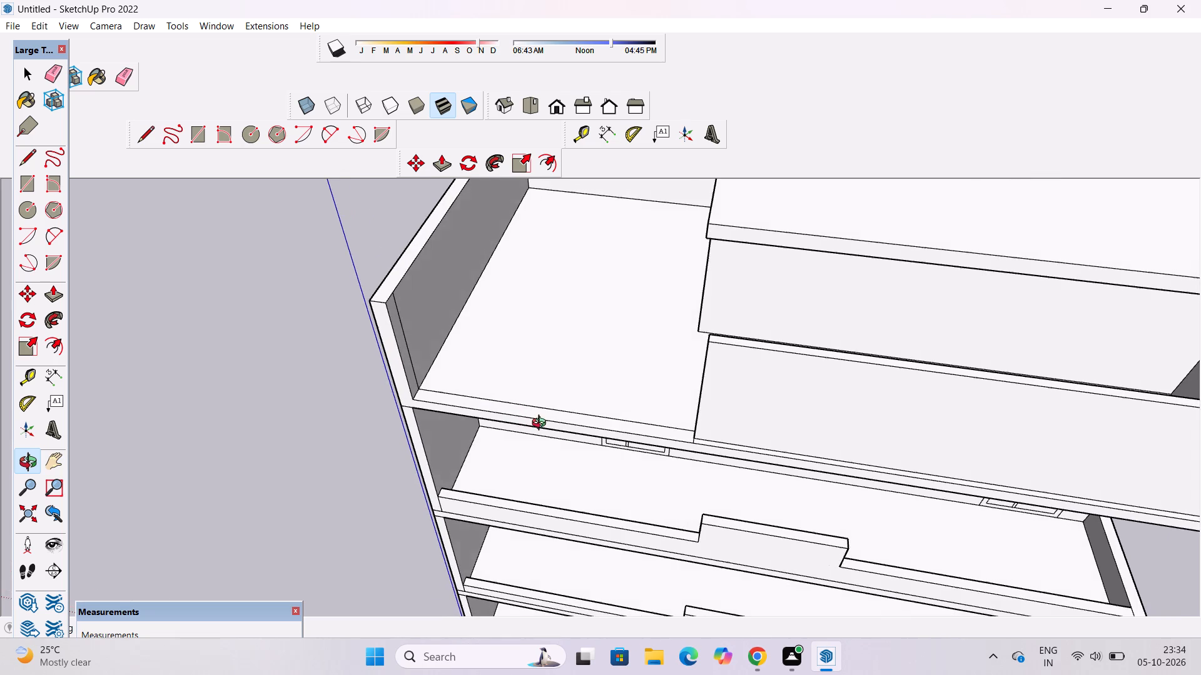
{"action": "scroll", "coordinate": [466, 420], "scroll_direction": "up", "scroll_amount": 3}
{"action": "left_click_drag", "start_coordinate": [464, 423], "coordinate": [454, 440], "text": "shift"}
{"action": "key", "text": "l"}
{"action": "scroll", "coordinate": [396, 406], "scroll_direction": "up", "scroll_amount": 7}
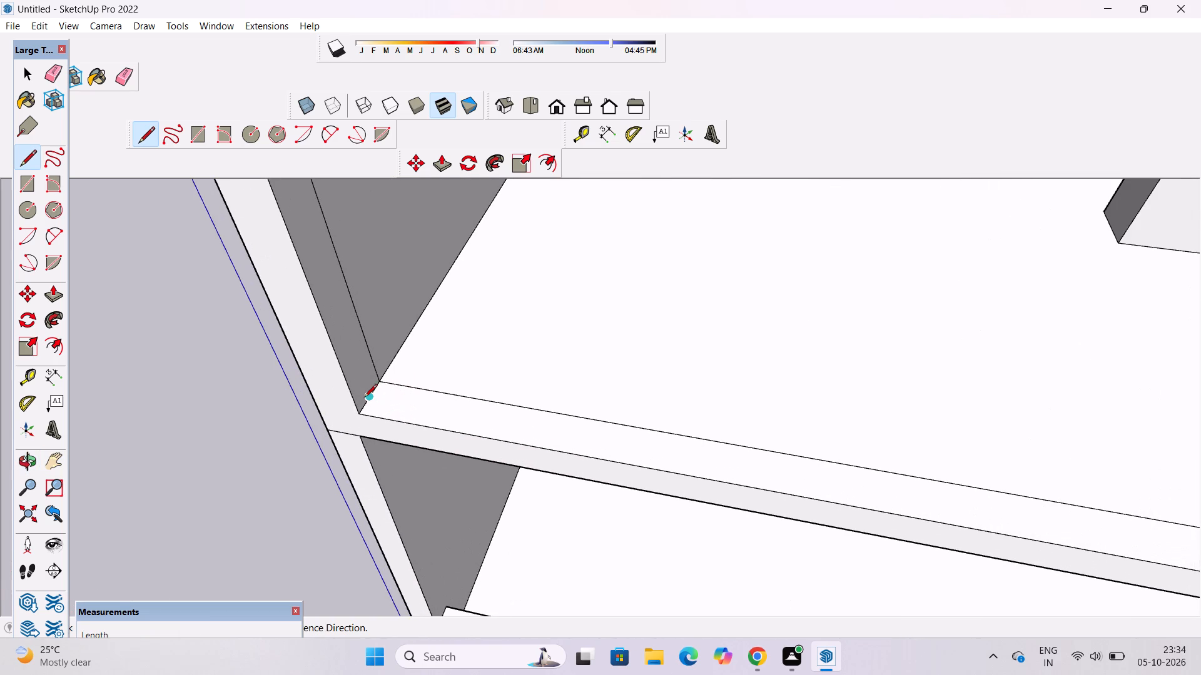
{"action": "left_click", "coordinate": [370, 401]}
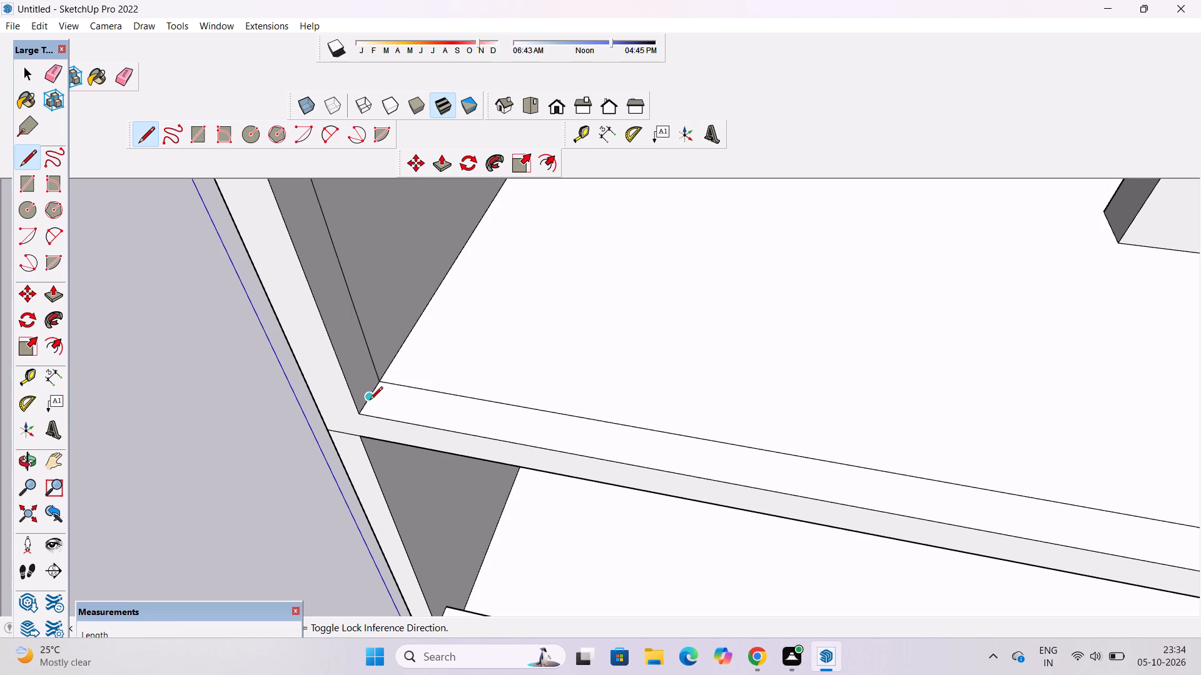
{"action": "scroll", "coordinate": [370, 401], "scroll_direction": "down", "scroll_amount": 7}
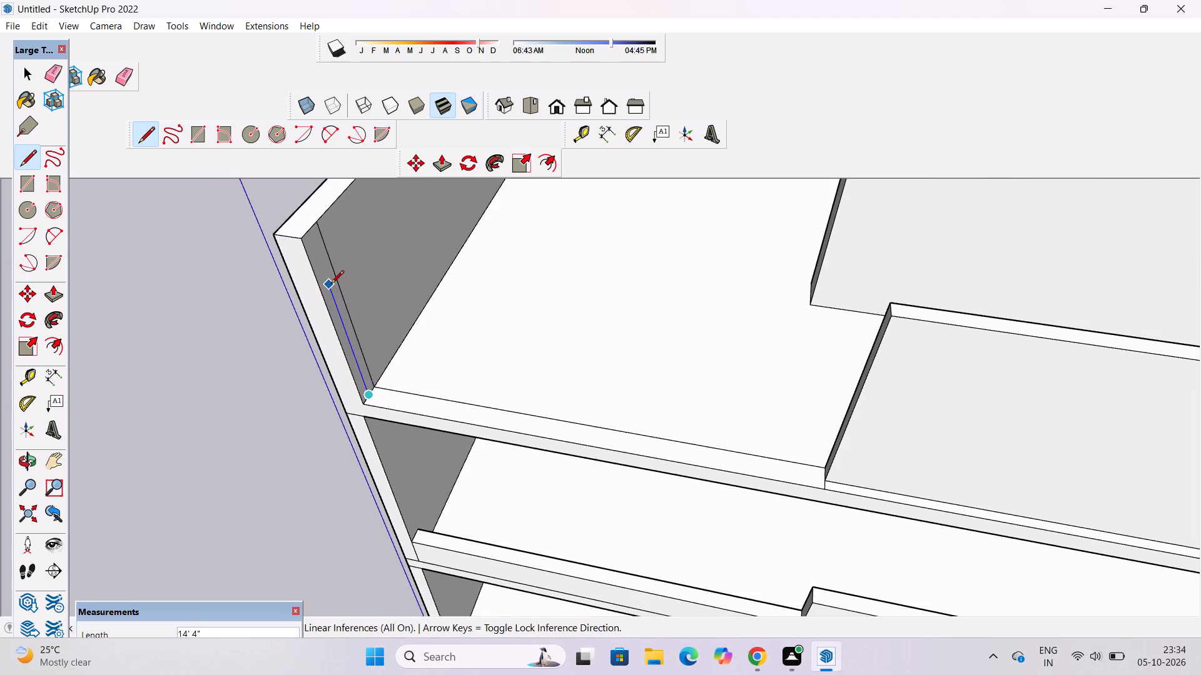
{"action": "type", "text": "14'"}
{"action": "key", "text": "Return"}
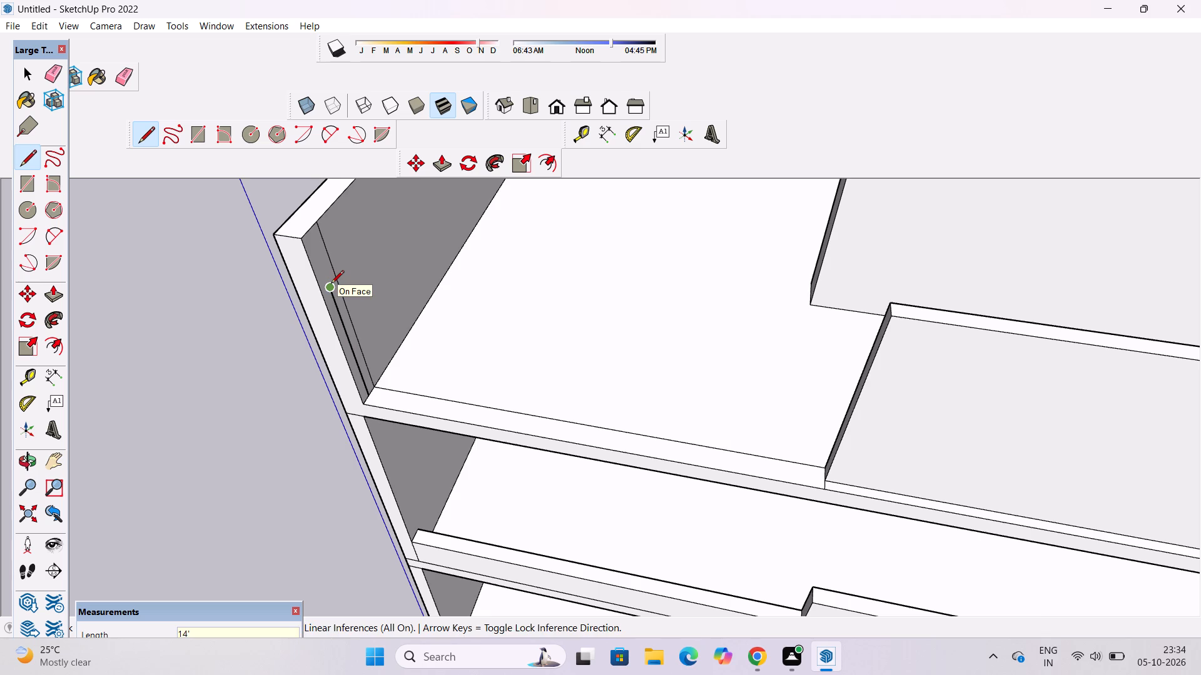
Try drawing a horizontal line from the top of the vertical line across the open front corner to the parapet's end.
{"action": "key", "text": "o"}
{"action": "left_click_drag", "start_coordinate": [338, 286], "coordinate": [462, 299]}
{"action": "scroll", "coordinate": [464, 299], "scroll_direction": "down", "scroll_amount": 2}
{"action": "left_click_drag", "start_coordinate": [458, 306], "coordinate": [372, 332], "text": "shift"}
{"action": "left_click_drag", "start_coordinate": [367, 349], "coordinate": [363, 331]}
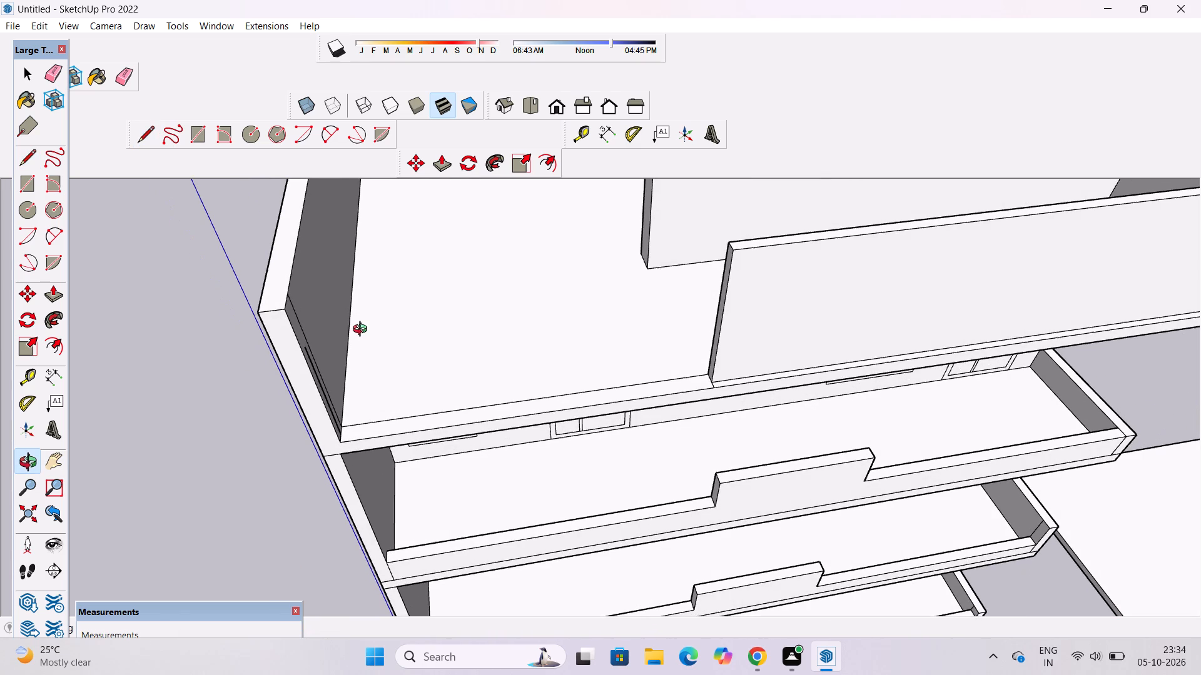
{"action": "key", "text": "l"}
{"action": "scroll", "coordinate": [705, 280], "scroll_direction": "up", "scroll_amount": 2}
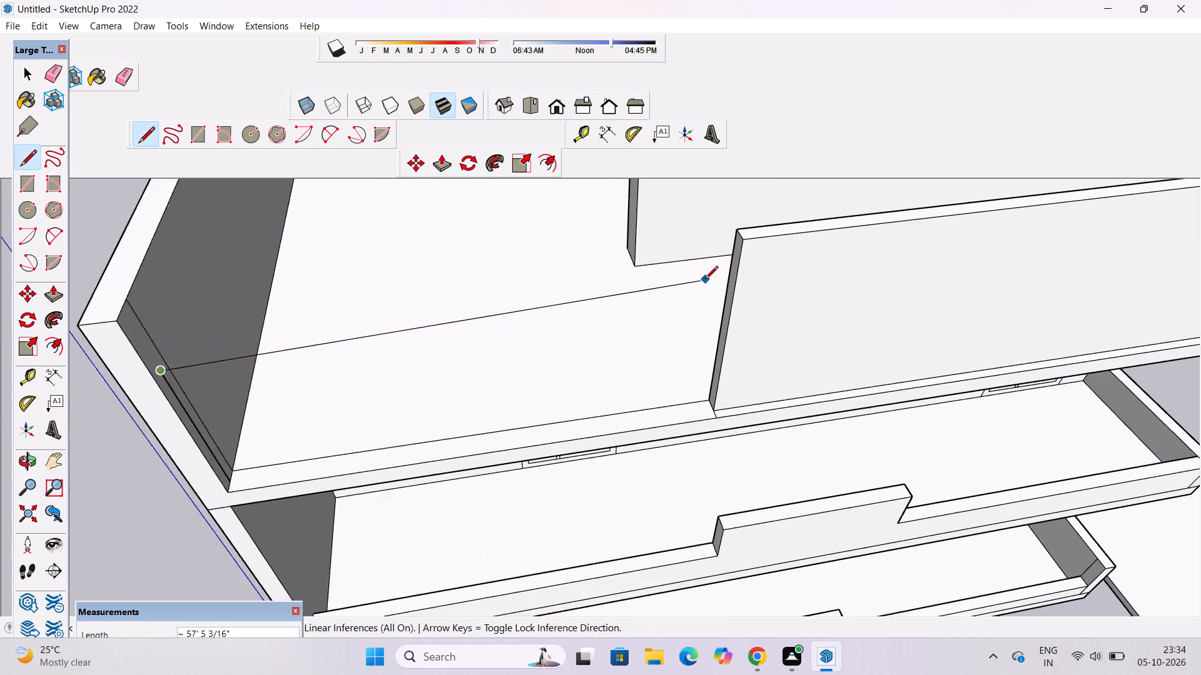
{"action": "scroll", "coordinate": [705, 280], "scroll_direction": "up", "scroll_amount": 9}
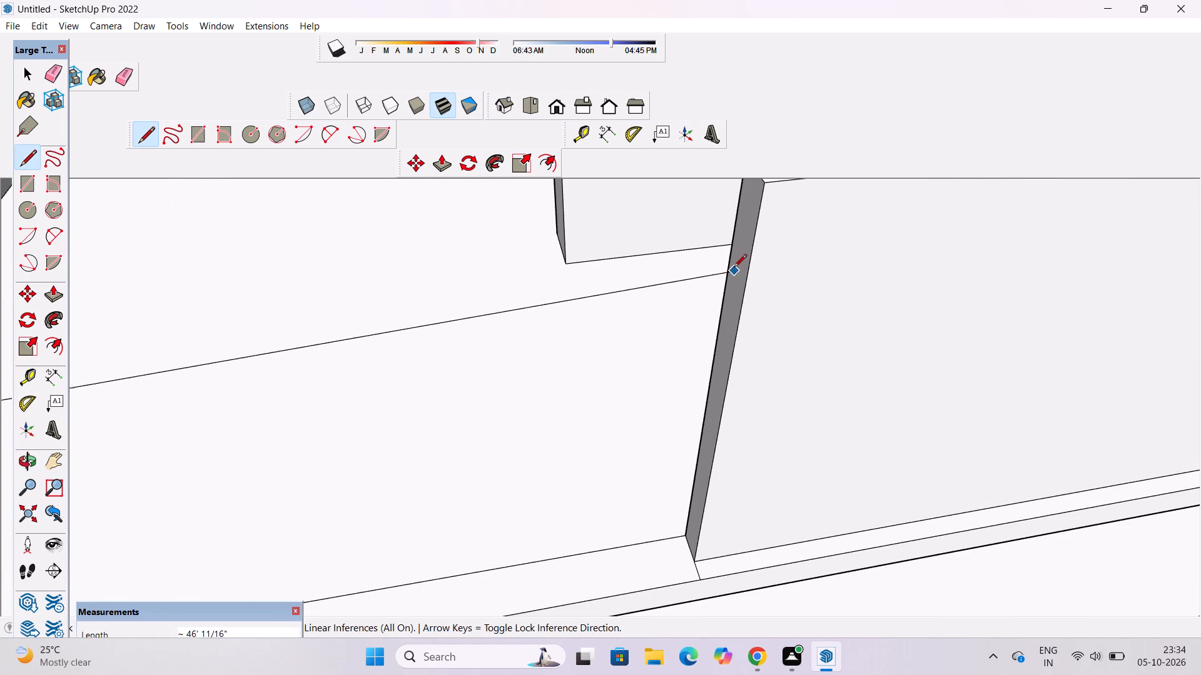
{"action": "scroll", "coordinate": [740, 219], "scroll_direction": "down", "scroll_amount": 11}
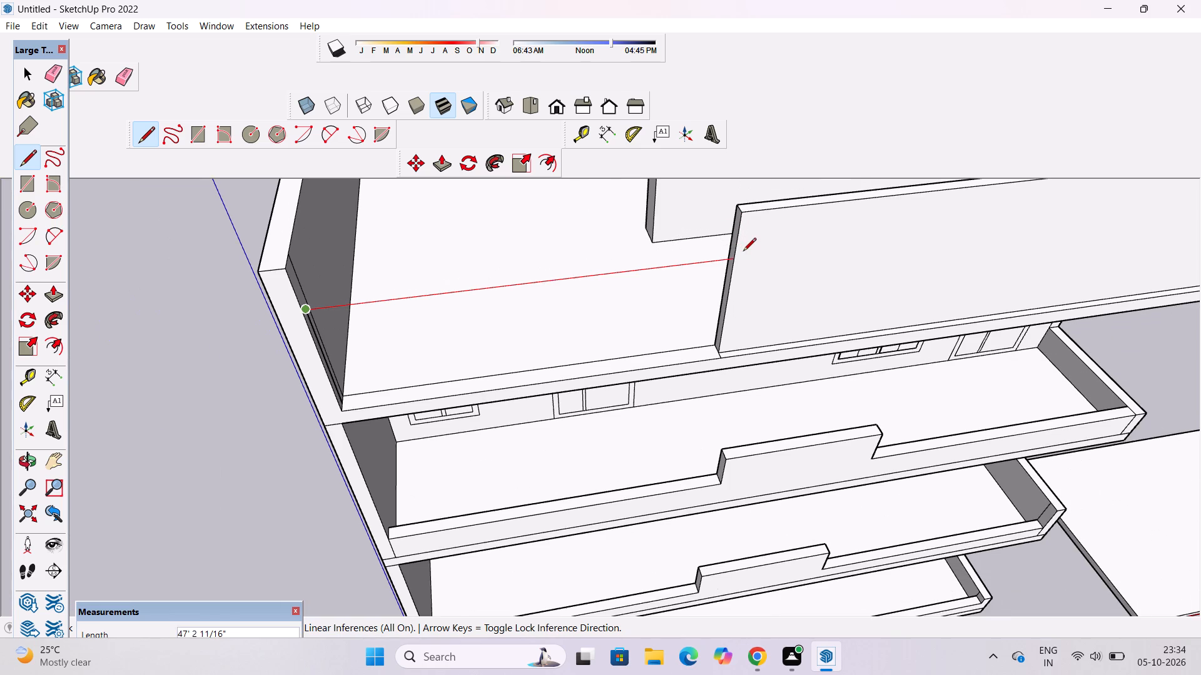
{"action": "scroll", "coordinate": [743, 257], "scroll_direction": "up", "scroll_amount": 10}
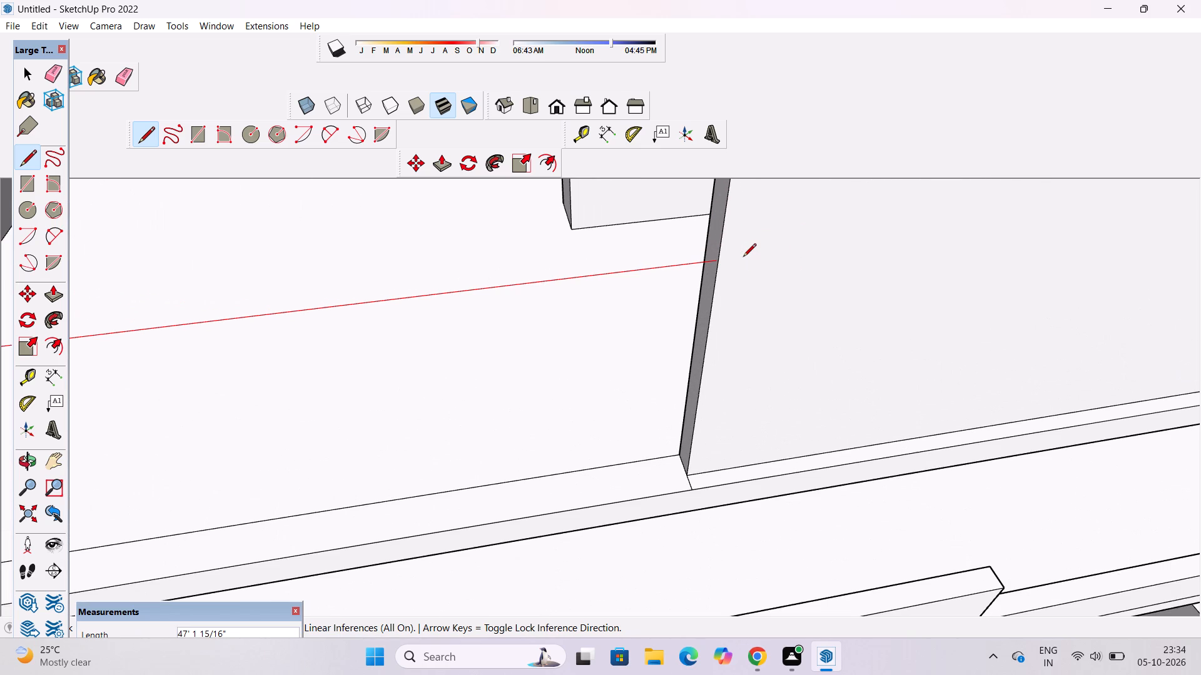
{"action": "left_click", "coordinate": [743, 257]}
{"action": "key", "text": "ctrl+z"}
Draw a horizontal line about 44' 10" long along the red axis from the vertical line's top towards the parapet's end.
{"action": "scroll", "coordinate": [726, 258], "scroll_direction": "down", "scroll_amount": 6}
{"action": "scroll", "coordinate": [458, 325], "scroll_direction": "down", "scroll_amount": 4}
{"action": "scroll", "coordinate": [258, 330], "scroll_direction": "up", "scroll_amount": 4}
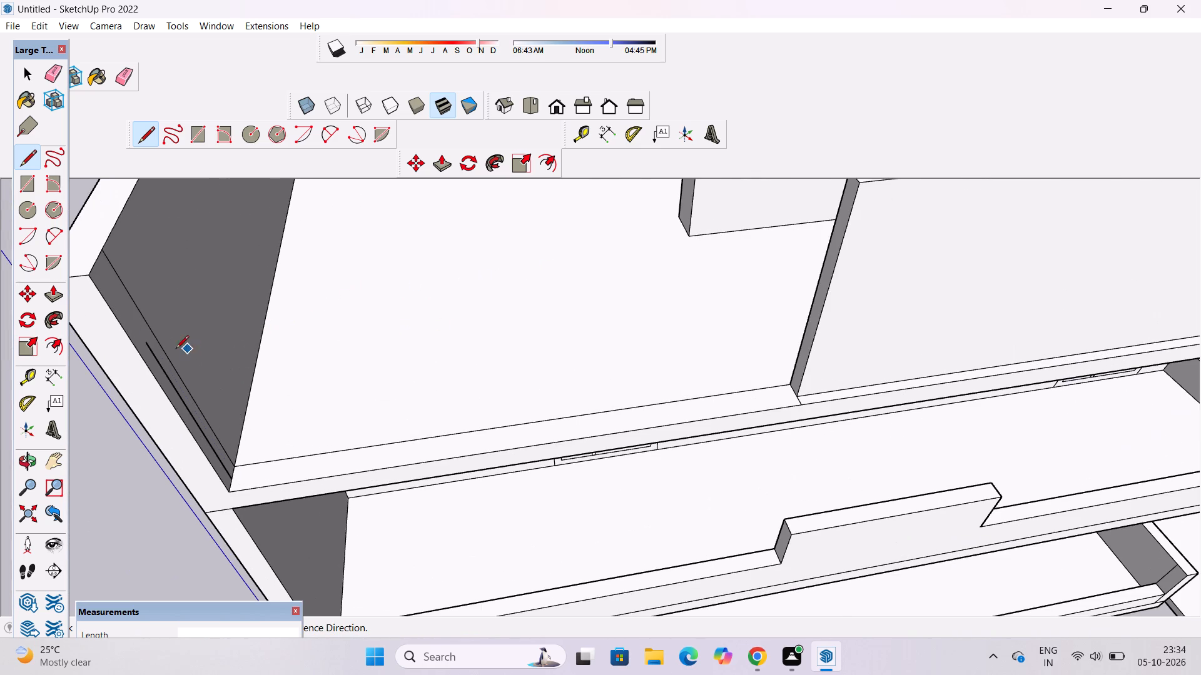
{"action": "left_click", "coordinate": [144, 344]}
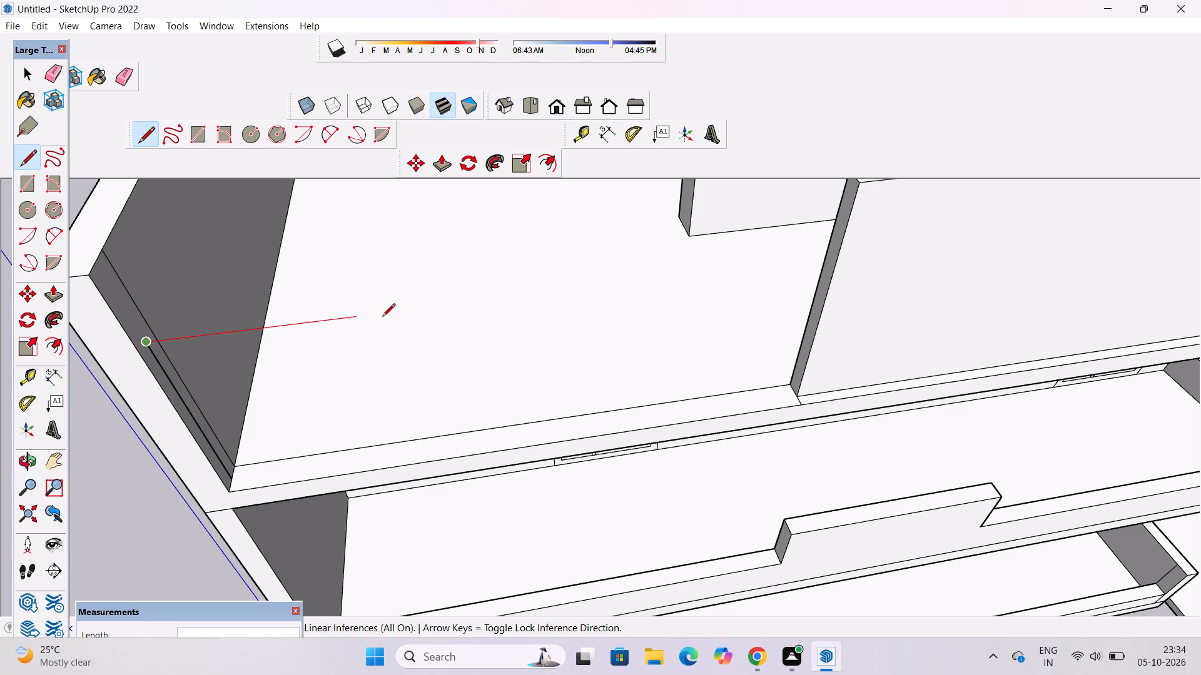
{"action": "scroll", "coordinate": [742, 261], "scroll_direction": "up", "scroll_amount": 2}
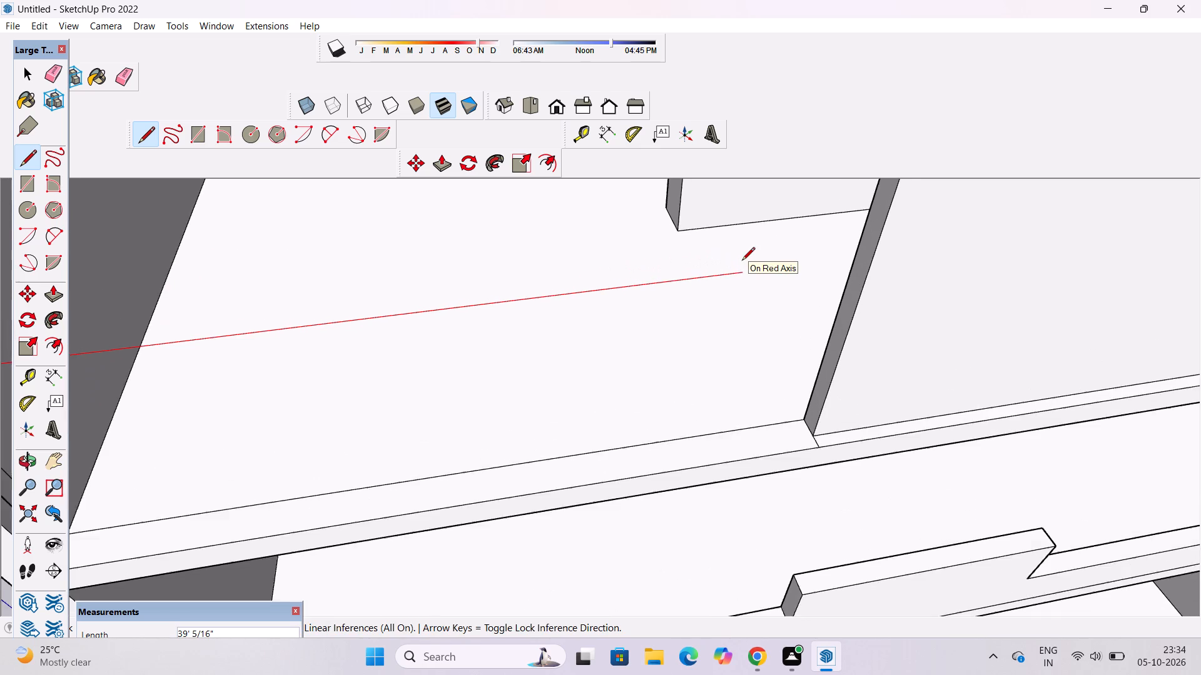
{"action": "scroll", "coordinate": [742, 261], "scroll_direction": "up", "scroll_amount": 2}
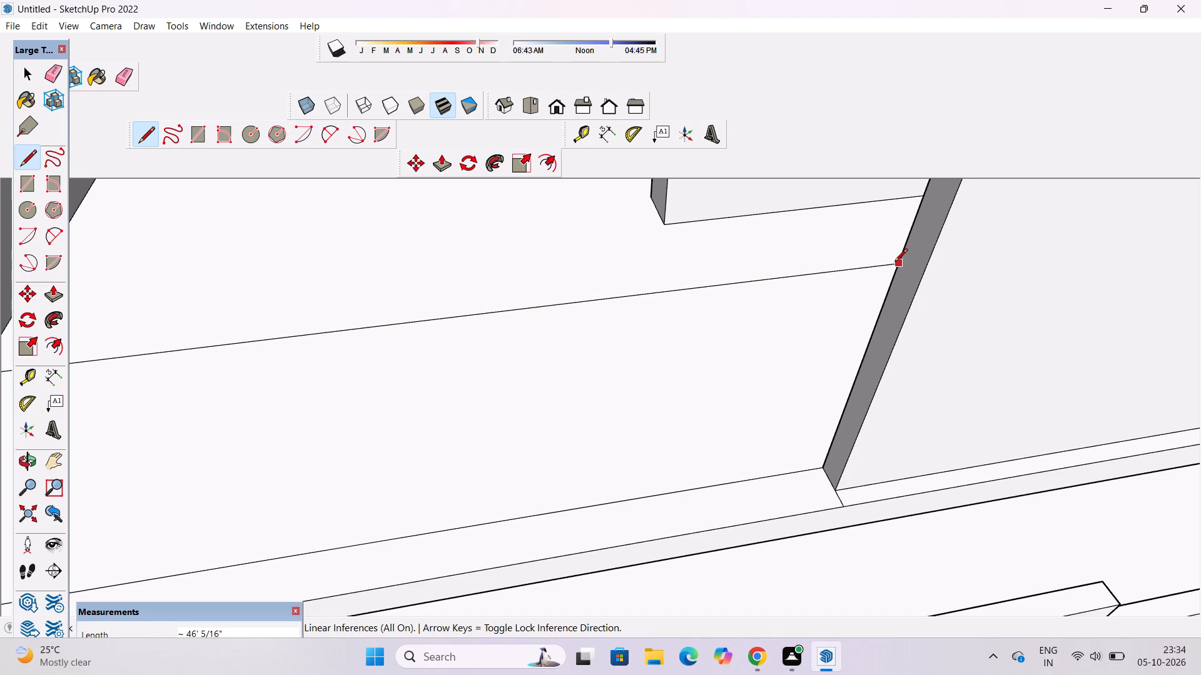
{"action": "scroll", "coordinate": [896, 252], "scroll_direction": "up", "scroll_amount": 7}
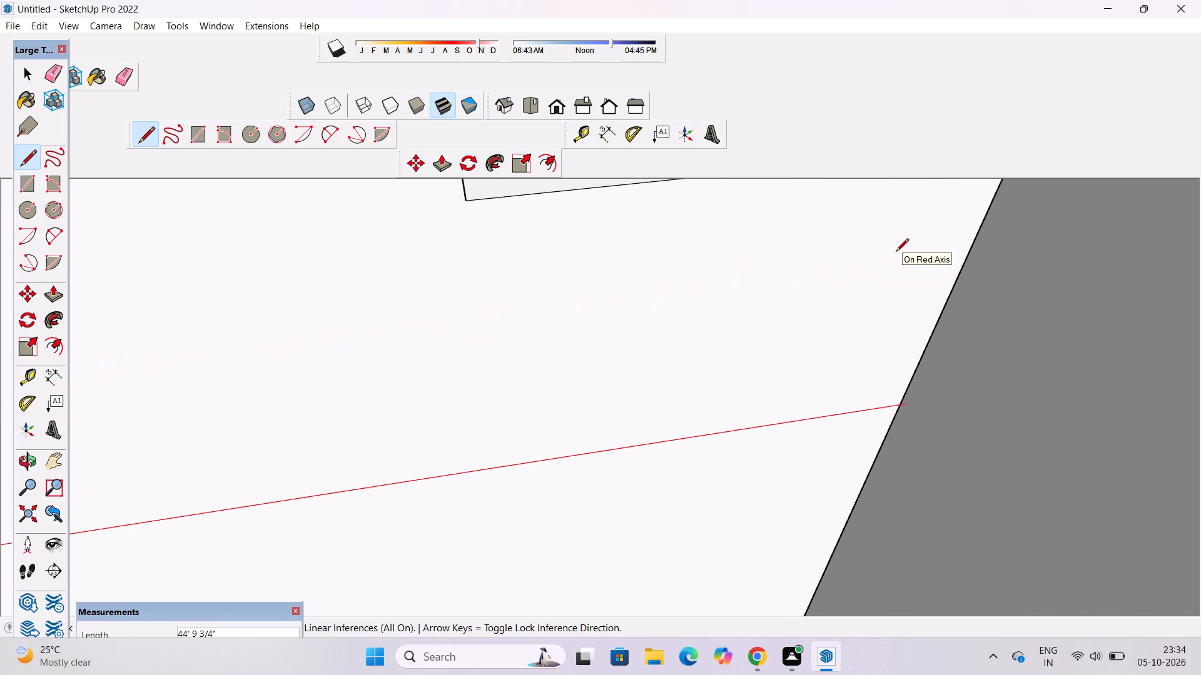
{"action": "left_click", "coordinate": [896, 252]}
{"action": "key", "text": "space"}
Extend the horizontal line along the red axis by about 1' 2" onto the end face of the front parapet.
{"action": "type", "text": "o"}
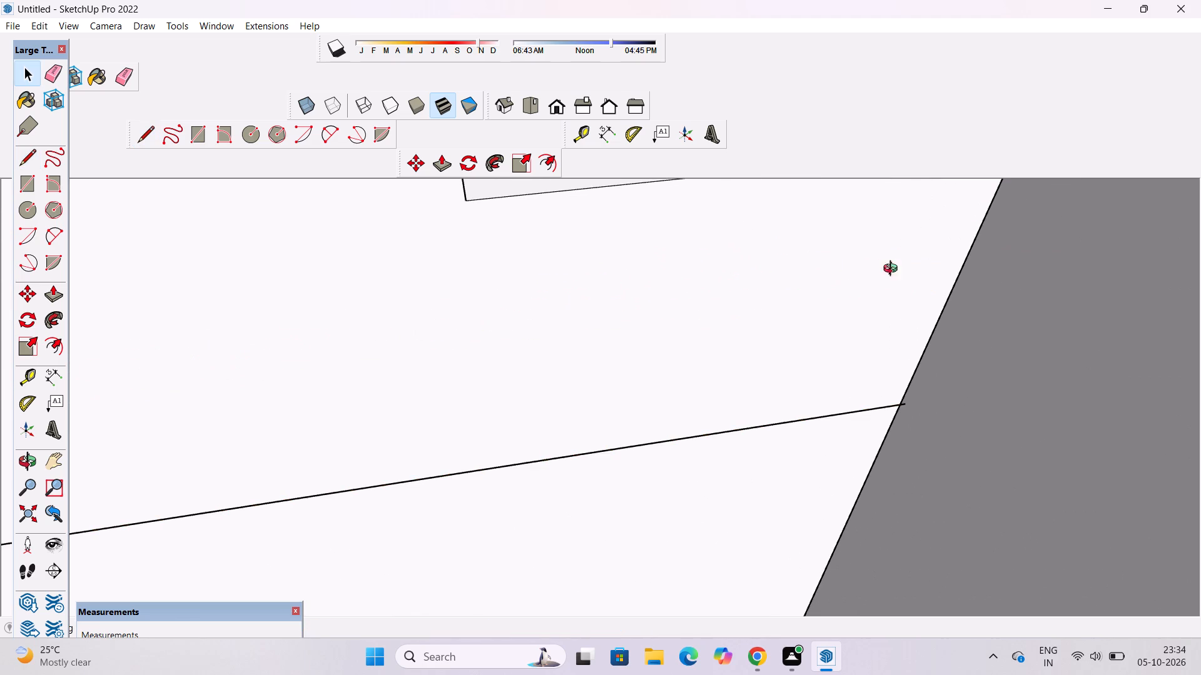
{"action": "left_click_drag", "start_coordinate": [884, 334], "coordinate": [937, 354]}
{"action": "scroll", "coordinate": [755, 275], "scroll_direction": "down", "scroll_amount": 11}
{"action": "left_click_drag", "start_coordinate": [829, 331], "coordinate": [709, 334]}
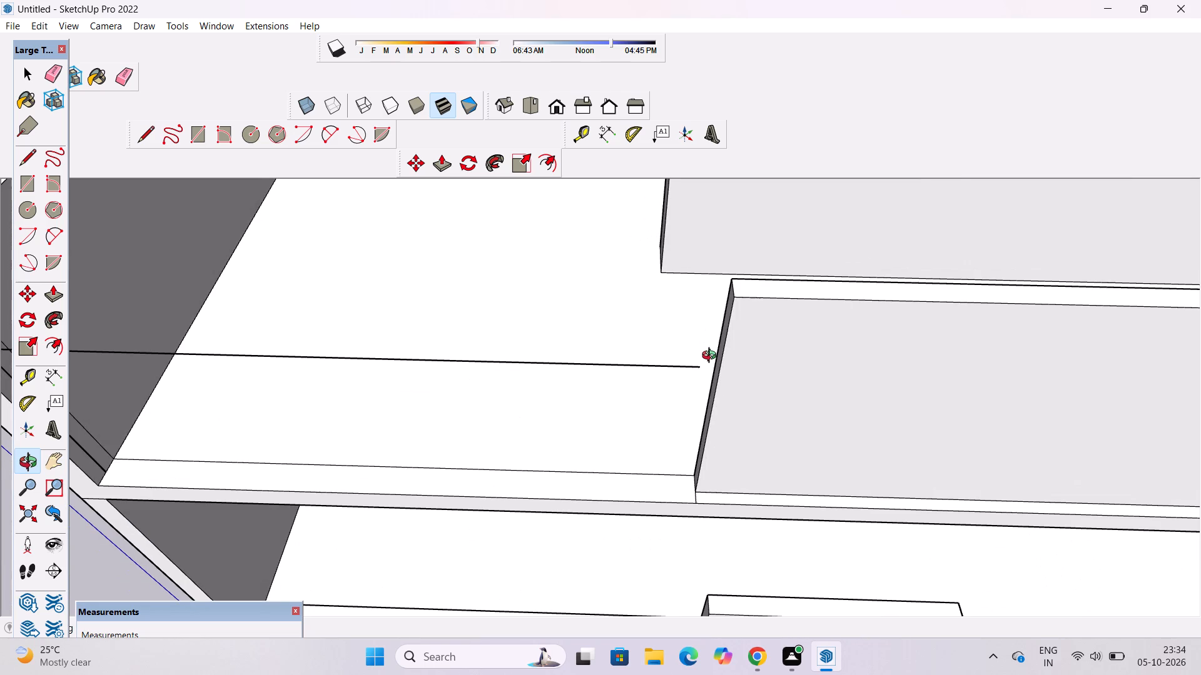
{"action": "left_click_drag", "start_coordinate": [706, 344], "coordinate": [818, 335], "text": "shift"}
{"action": "scroll", "coordinate": [819, 334], "scroll_direction": "down", "scroll_amount": 3}
{"action": "left_click_drag", "start_coordinate": [821, 347], "coordinate": [789, 349]}
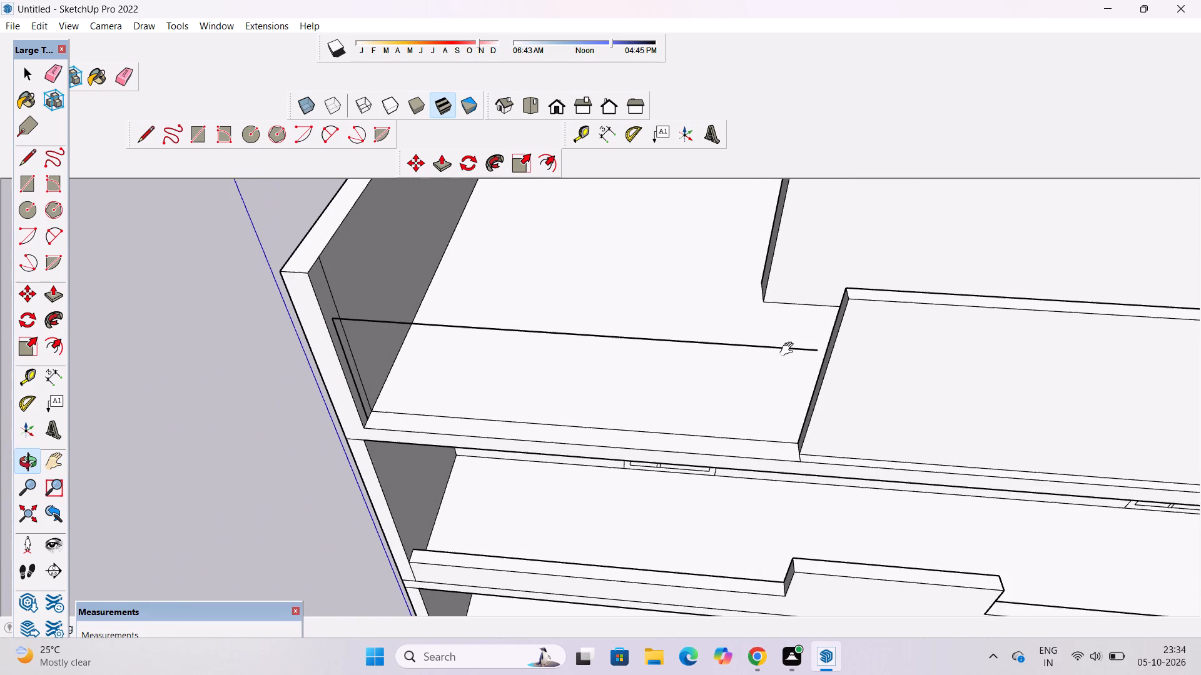
{"action": "left_click_drag", "start_coordinate": [789, 349], "coordinate": [789, 350]}
{"action": "left_click_drag", "start_coordinate": [784, 360], "coordinate": [746, 379]}
{"action": "double_click", "coordinate": [739, 383], "text": "shift"}
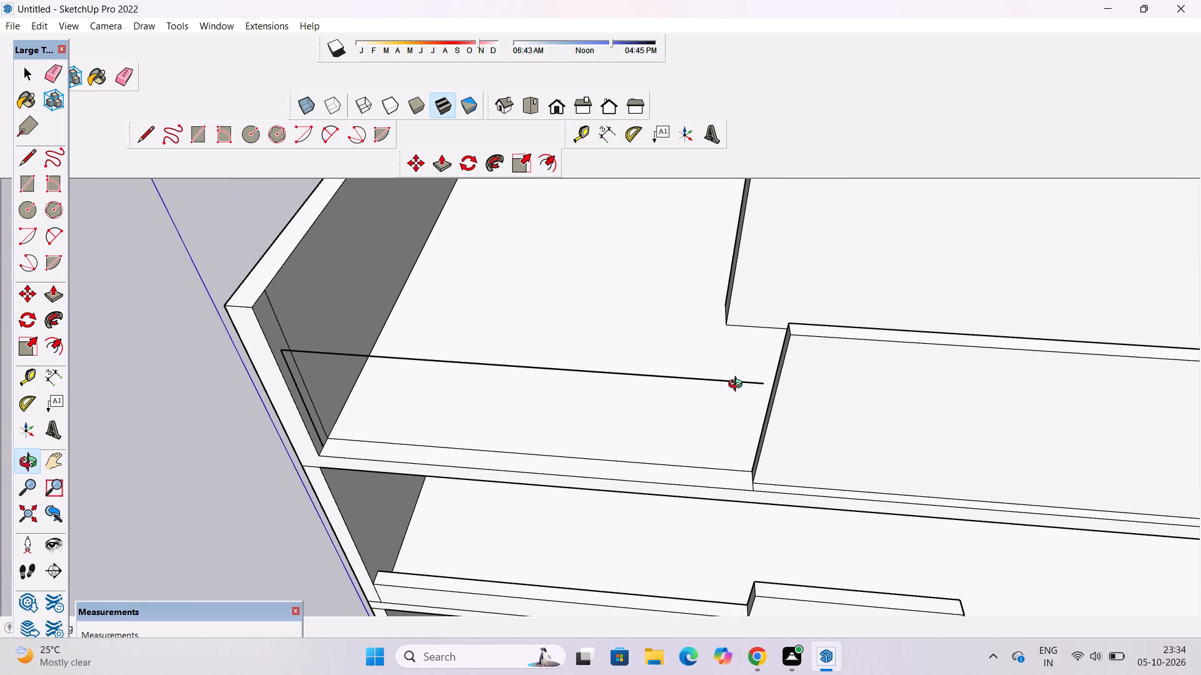
{"action": "key", "text": "l"}
{"action": "scroll", "coordinate": [746, 386], "scroll_direction": "up", "scroll_amount": 8}
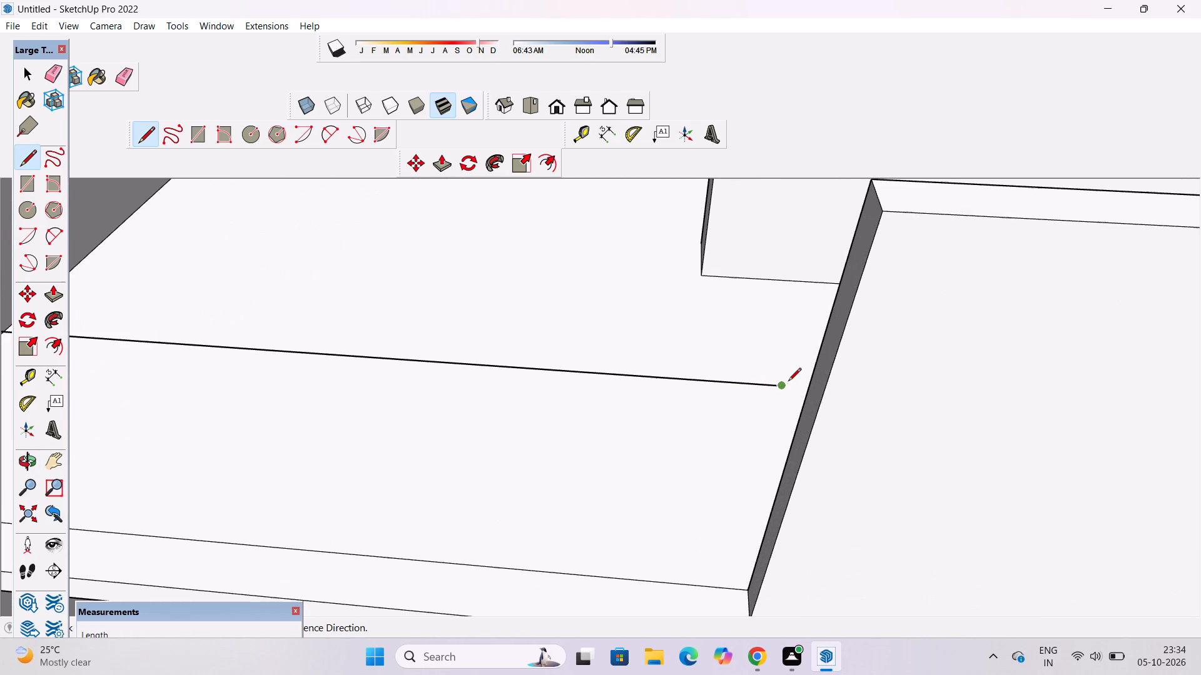
{"action": "left_click", "coordinate": [779, 389]}
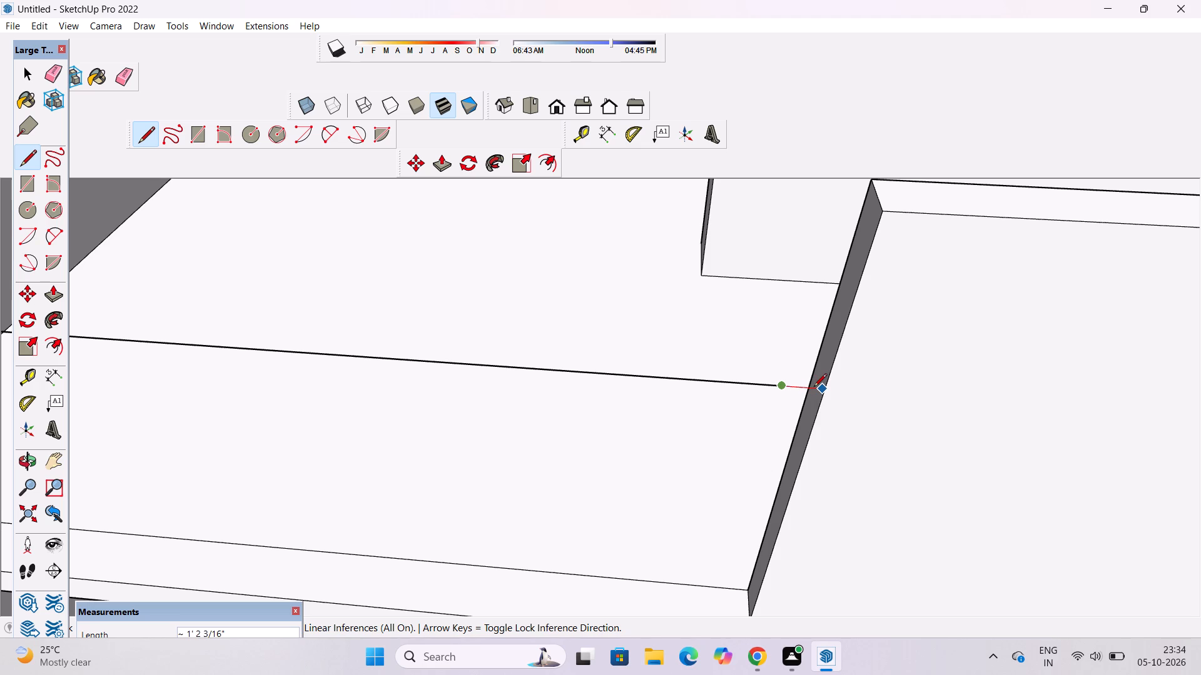
{"action": "left_click", "coordinate": [814, 387]}
{"action": "key", "text": "space"}
Thicken the front parapet beside the open corner by pulling its outer face 3" outward.
{"action": "type", "text": "o"}
{"action": "left_click_drag", "start_coordinate": [808, 390], "coordinate": [871, 401]}
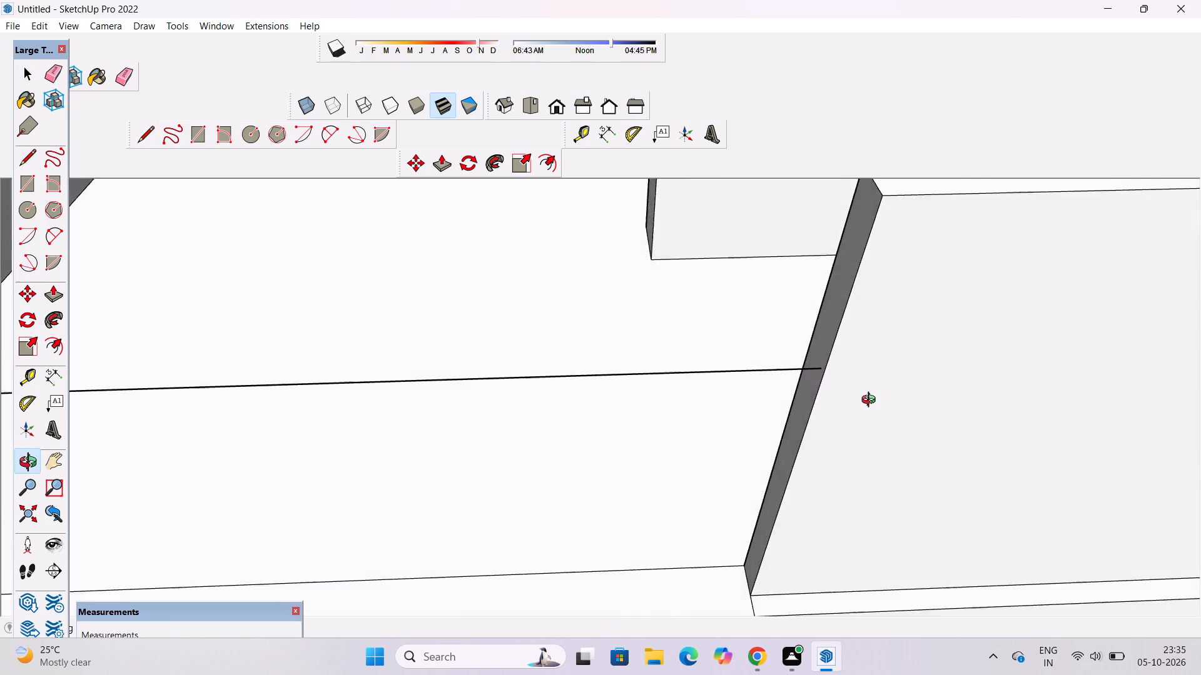
{"action": "left_click_drag", "start_coordinate": [871, 401], "coordinate": [998, 408]}
{"action": "scroll", "coordinate": [813, 356], "scroll_direction": "up", "scroll_amount": 2}
{"action": "left_click_drag", "start_coordinate": [747, 328], "coordinate": [747, 380], "text": "shift"}
{"action": "left_click_drag", "start_coordinate": [741, 379], "coordinate": [767, 380]}
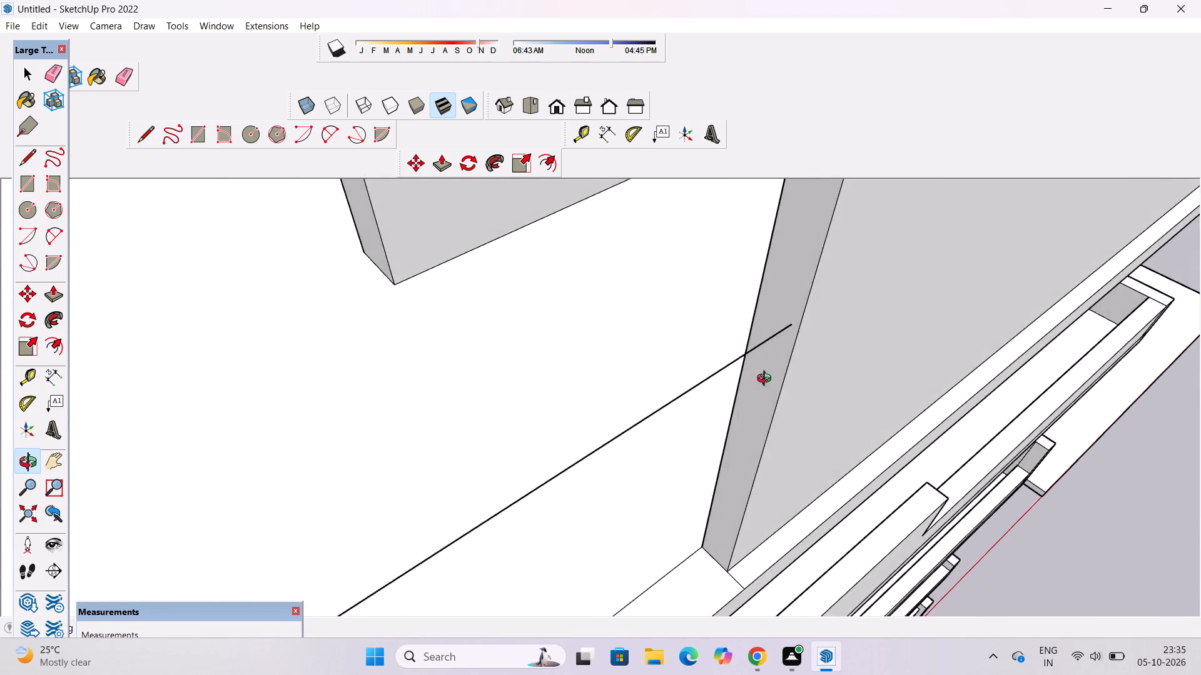
{"action": "left_click_drag", "start_coordinate": [767, 380], "coordinate": [829, 377]}
{"action": "left_click_drag", "start_coordinate": [806, 331], "coordinate": [774, 387], "text": "shift"}
{"action": "scroll", "coordinate": [773, 384], "scroll_direction": "up", "scroll_amount": 3}
{"action": "left_click_drag", "start_coordinate": [773, 380], "coordinate": [747, 381], "text": "shift"}
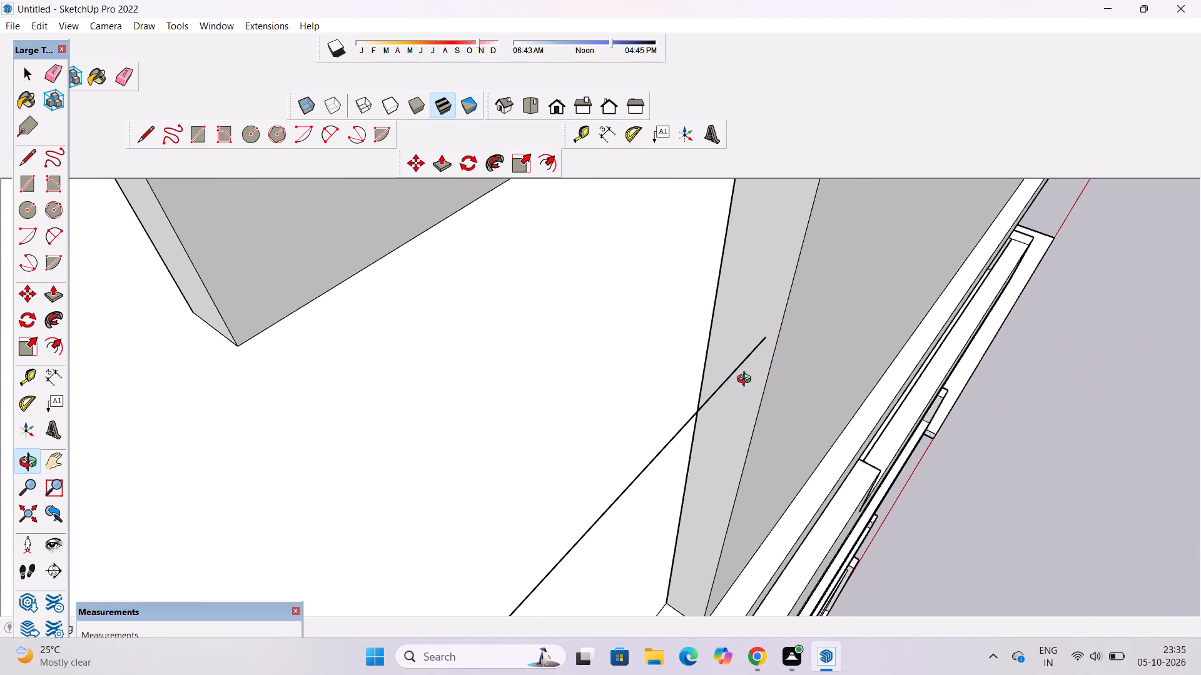
{"action": "scroll", "coordinate": [747, 381], "scroll_direction": "down", "scroll_amount": 4}
{"action": "left_click_drag", "start_coordinate": [747, 377], "coordinate": [681, 458], "text": "shift"}
{"action": "scroll", "coordinate": [689, 438], "scroll_direction": "down", "scroll_amount": 12, "text": "shift"}
{"action": "left_click_drag", "start_coordinate": [732, 415], "coordinate": [718, 440], "text": "shift"}
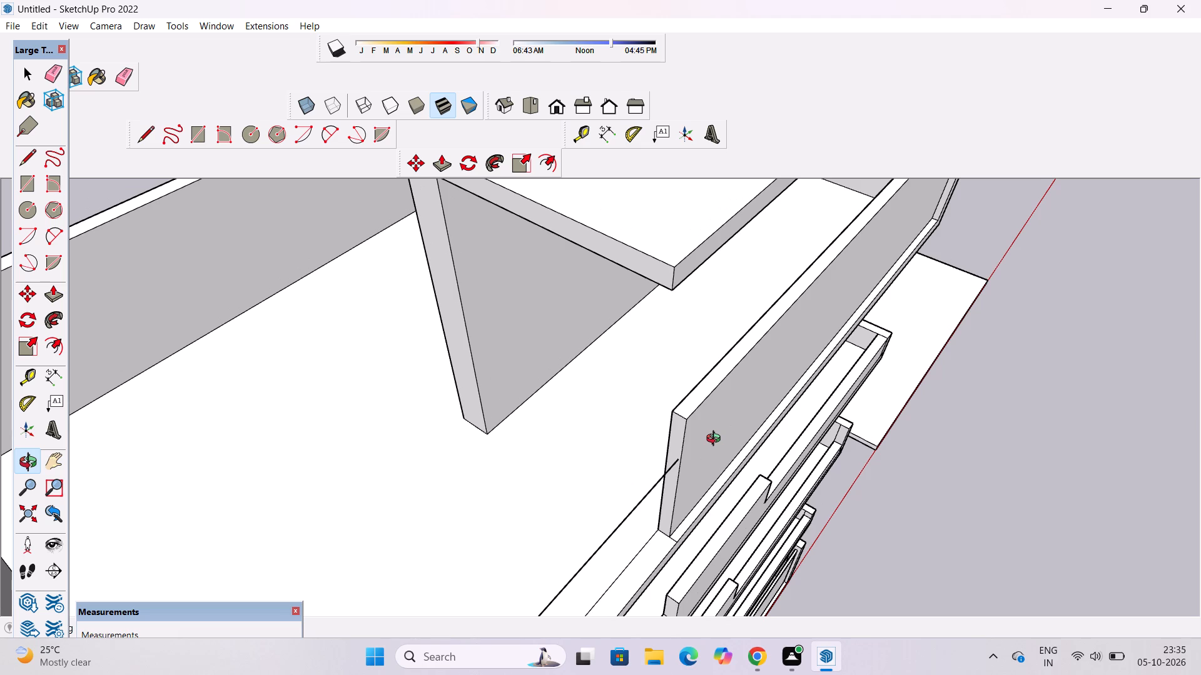
{"action": "key", "text": "p"}
{"action": "scroll", "coordinate": [716, 439], "scroll_direction": "up", "scroll_amount": 2}
{"action": "left_click", "coordinate": [716, 439]}
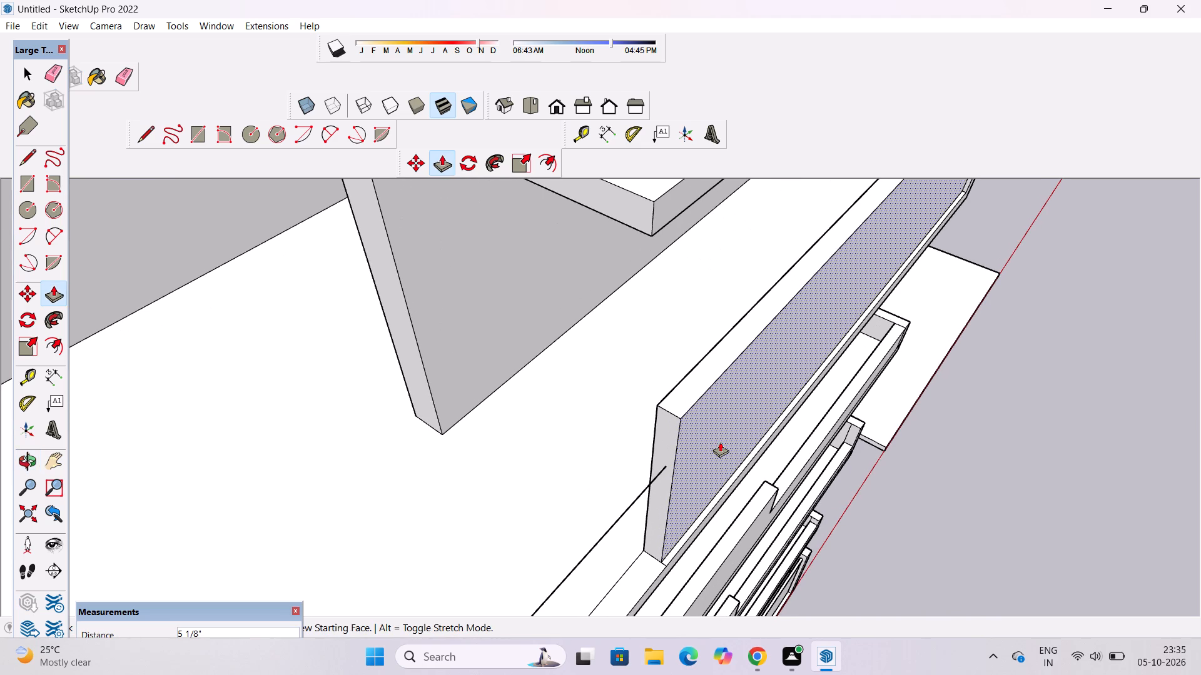
{"action": "type", "text": "3\""}
{"action": "key", "text": "Return"}
{"action": "key", "text": "space"}
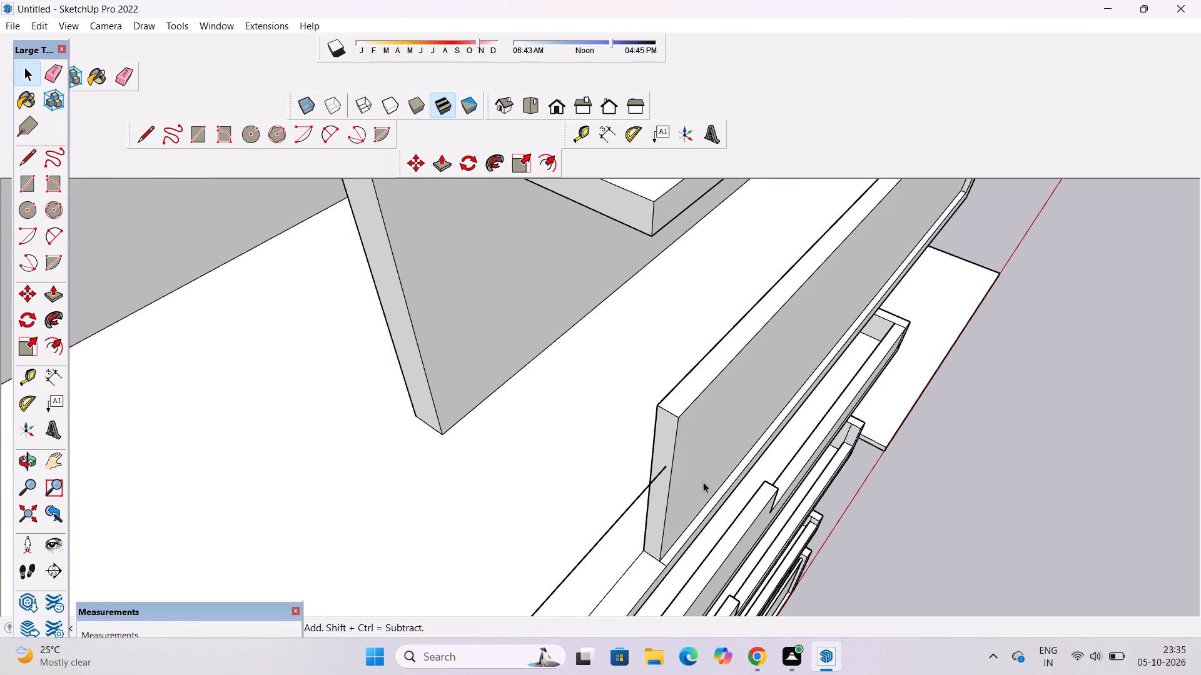
Draw a circle of 3" radius on the parapet's end face, centred on the end of the horizontal line.
{"action": "key", "text": "c"}
{"action": "scroll", "coordinate": [677, 486], "scroll_direction": "up", "scroll_amount": 9}
{"action": "left_click", "coordinate": [651, 435]}
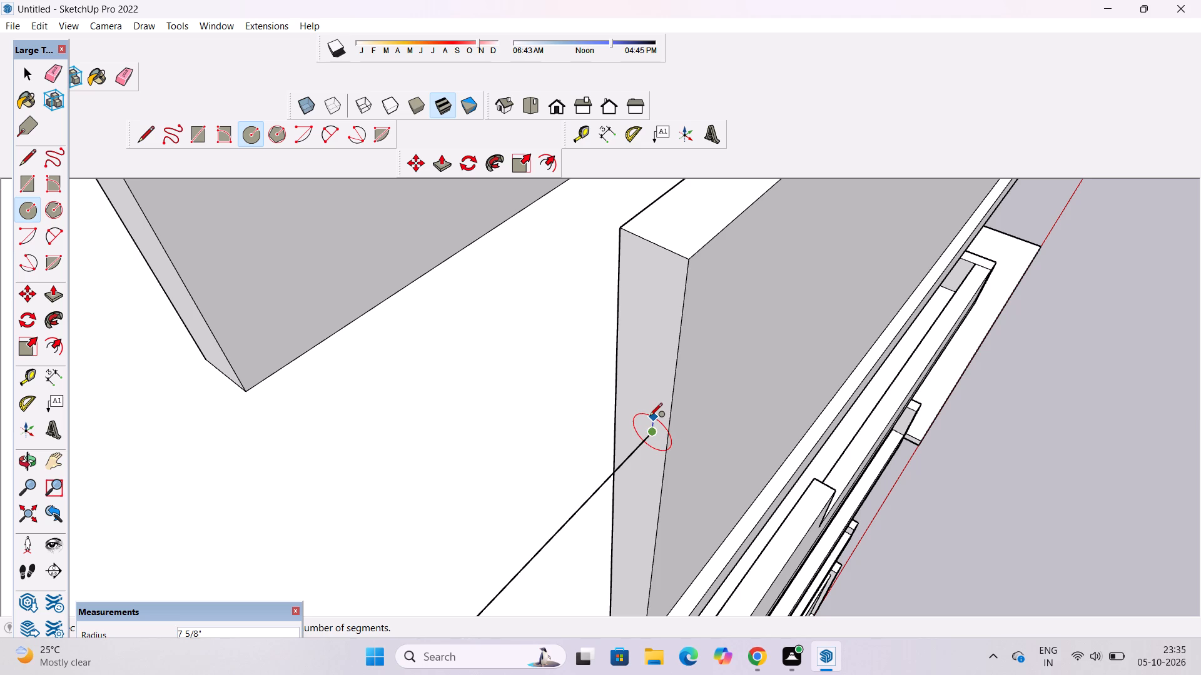
{"action": "type", "text": "3\""}
{"action": "key", "text": "Return"}
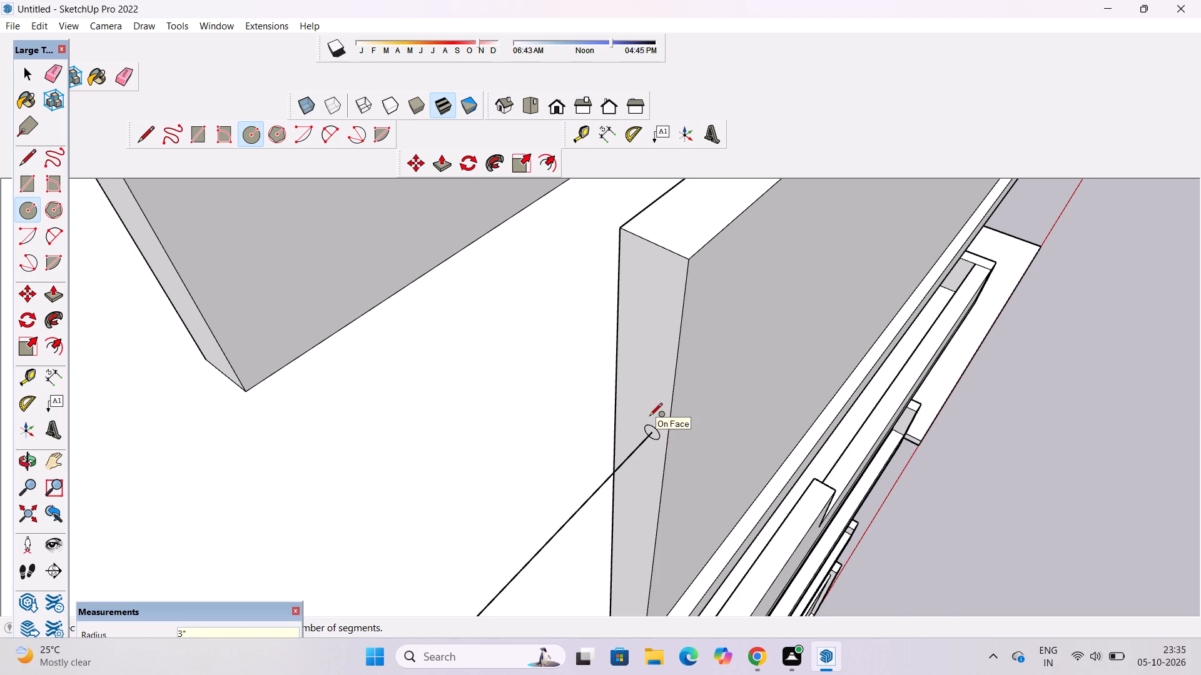
Draw a second horizontal line, about 46' long, from the upper half of the vertical line to the parapet's end face.
{"action": "key", "text": "o"}
{"action": "left_click_drag", "start_coordinate": [771, 472], "coordinate": [661, 489]}
{"action": "scroll", "coordinate": [624, 492], "scroll_direction": "down", "scroll_amount": 5}
{"action": "left_click_drag", "start_coordinate": [537, 509], "coordinate": [946, 389], "text": "shift"}
{"action": "left_click_drag", "start_coordinate": [935, 419], "coordinate": [844, 437]}
{"action": "scroll", "coordinate": [841, 434], "scroll_direction": "down", "scroll_amount": 4}
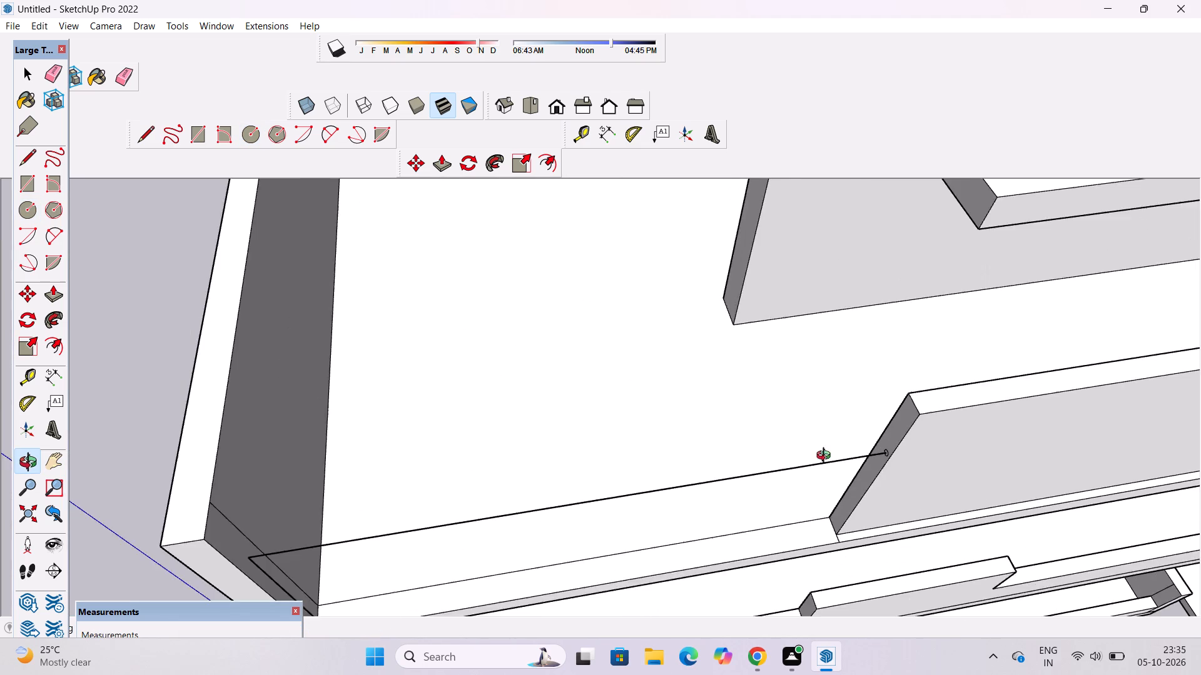
{"action": "left_click_drag", "start_coordinate": [816, 471], "coordinate": [859, 375], "text": "shift"}
{"action": "left_click_drag", "start_coordinate": [862, 454], "coordinate": [841, 394]}
{"action": "left_click_drag", "start_coordinate": [841, 394], "coordinate": [841, 417]}
{"action": "left_click_drag", "start_coordinate": [826, 422], "coordinate": [793, 403]}
{"action": "left_click_drag", "start_coordinate": [791, 391], "coordinate": [827, 464]}
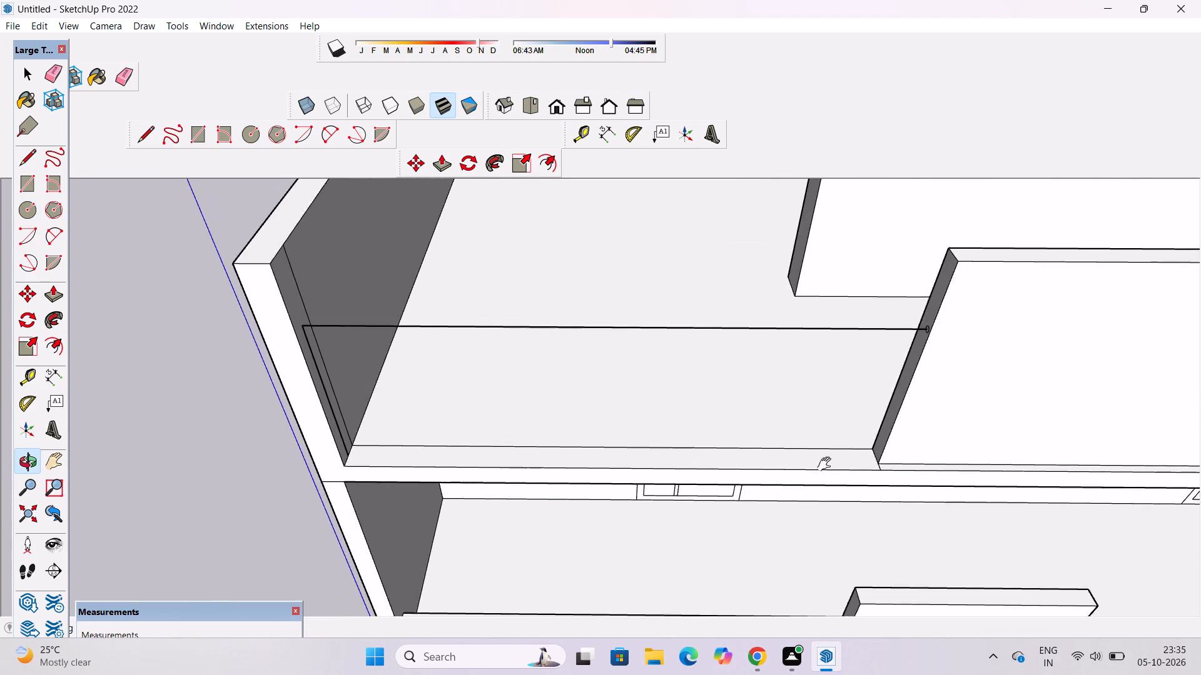
{"action": "left_click_drag", "start_coordinate": [821, 470], "coordinate": [811, 382]}
{"action": "scroll", "coordinate": [816, 371], "scroll_direction": "down", "scroll_amount": 6}
{"action": "left_click_drag", "start_coordinate": [816, 371], "coordinate": [836, 489], "text": "shift"}
{"action": "left_click_drag", "start_coordinate": [828, 481], "coordinate": [703, 481]}
{"action": "left_click_drag", "start_coordinate": [666, 475], "coordinate": [659, 475]}
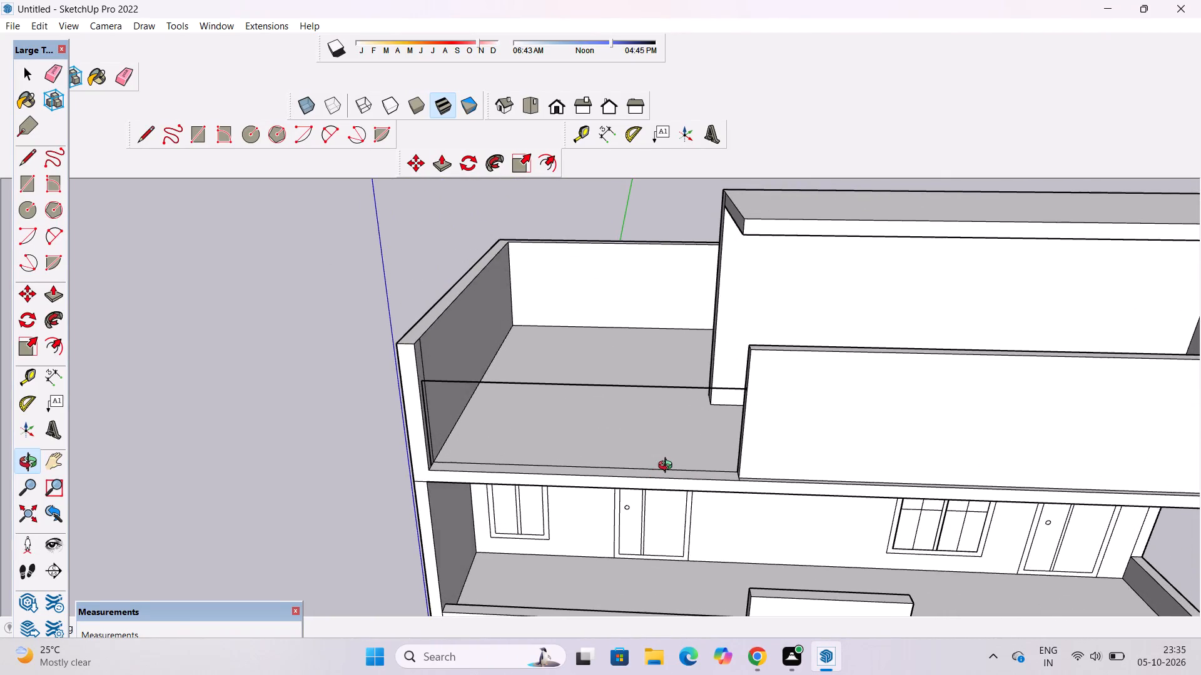
{"action": "scroll", "coordinate": [668, 467], "scroll_direction": "down", "scroll_amount": 4}
{"action": "left_click_drag", "start_coordinate": [696, 461], "coordinate": [671, 474], "text": "shift"}
{"action": "scroll", "coordinate": [671, 474], "scroll_direction": "up", "scroll_amount": 3}
{"action": "key", "text": "l"}
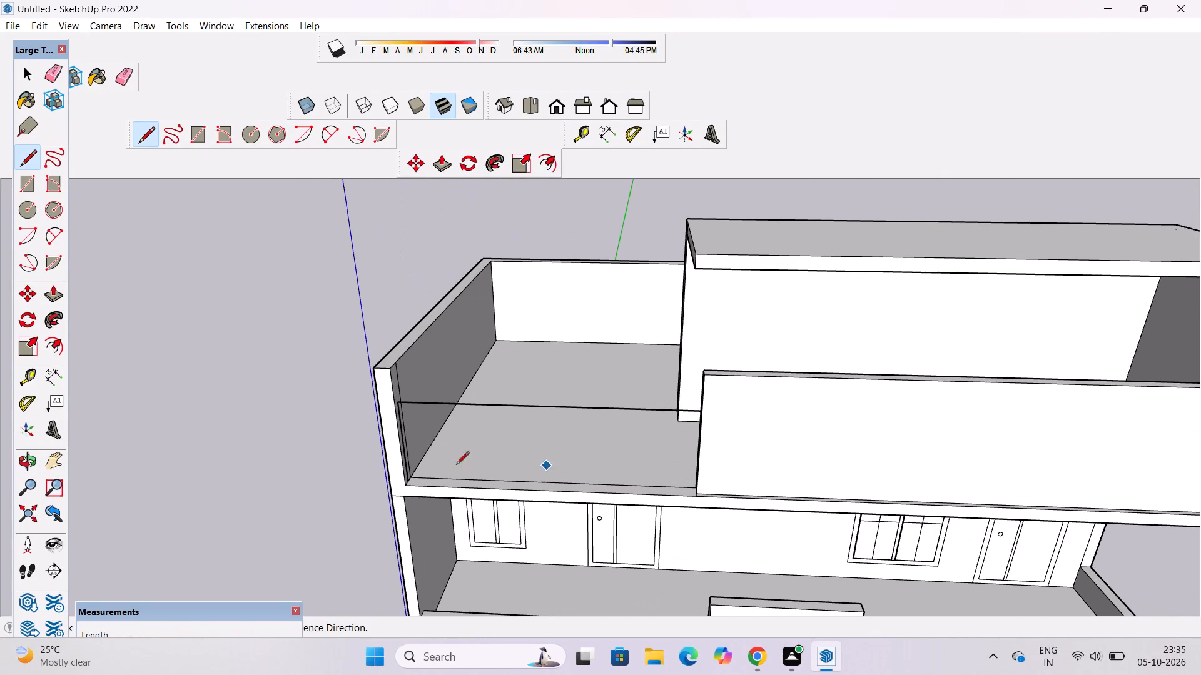
{"action": "scroll", "coordinate": [422, 456], "scroll_direction": "up", "scroll_amount": 5}
{"action": "scroll", "coordinate": [386, 420], "scroll_direction": "up", "scroll_amount": 5}
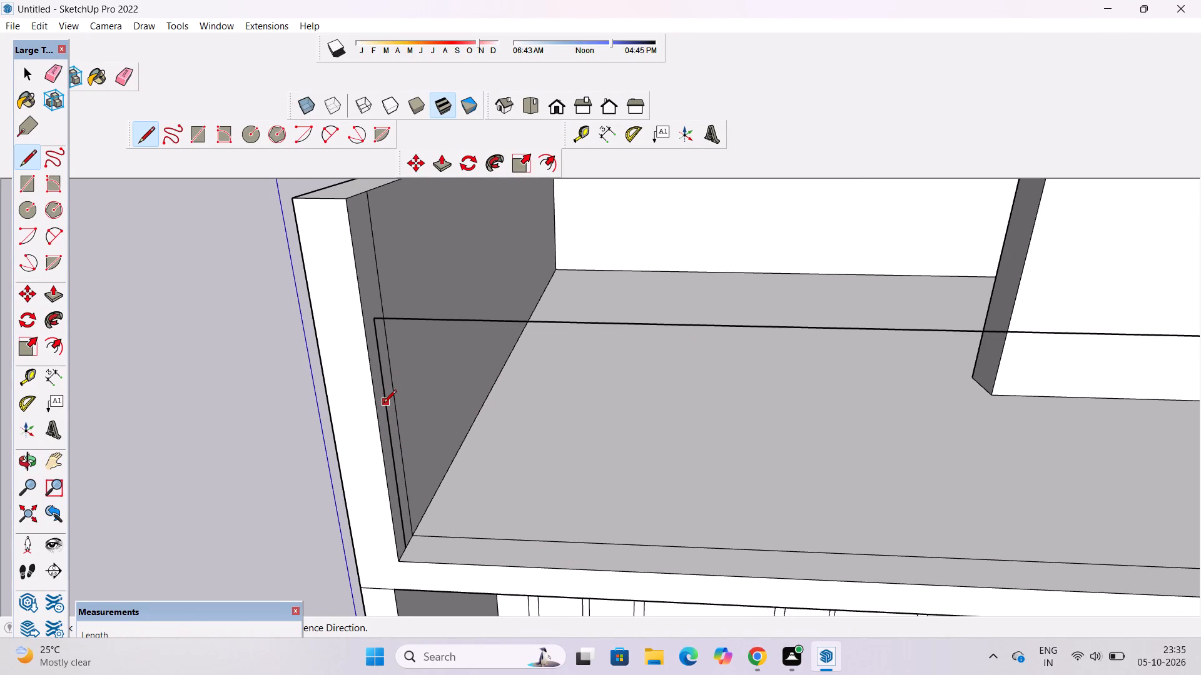
{"action": "left_click", "coordinate": [383, 405]}
{"action": "scroll", "coordinate": [383, 405], "scroll_direction": "down", "scroll_amount": 5}
{"action": "scroll", "coordinate": [882, 424], "scroll_direction": "up", "scroll_amount": 3}
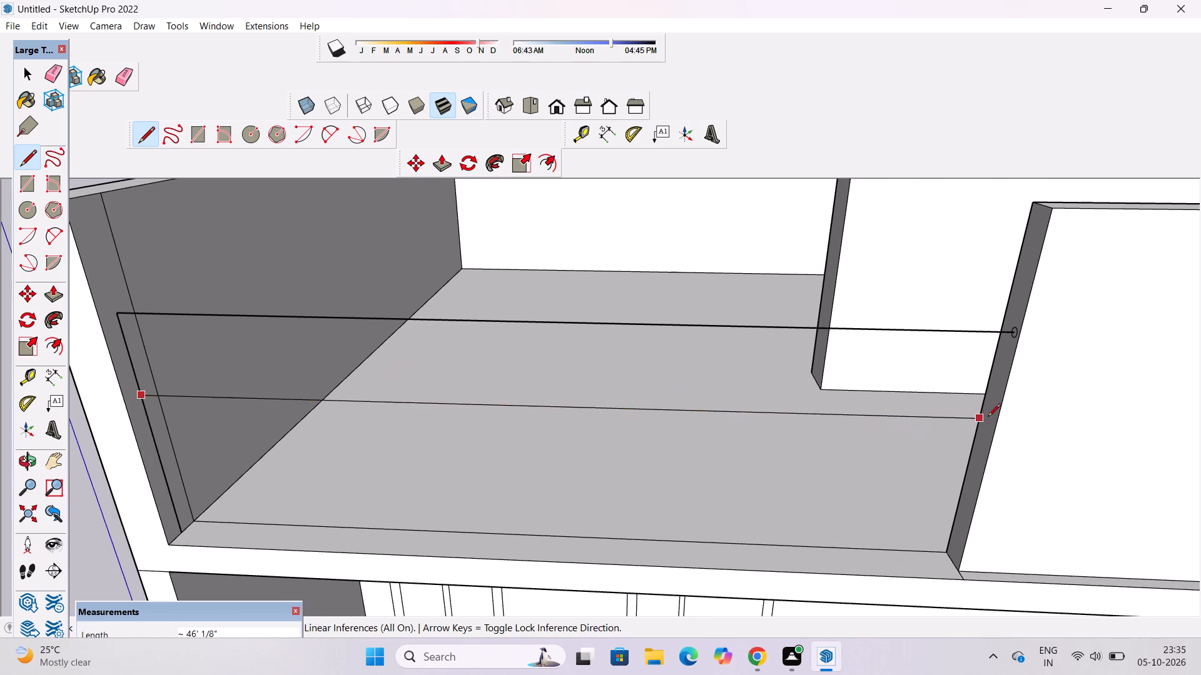
{"action": "left_click", "coordinate": [997, 414]}
{"action": "key", "text": "space"}
Draw a third horizontal line, about 46' long, from the midpoint of the vertical line's lower segment to the parapet's end face.
{"action": "key", "text": "l"}
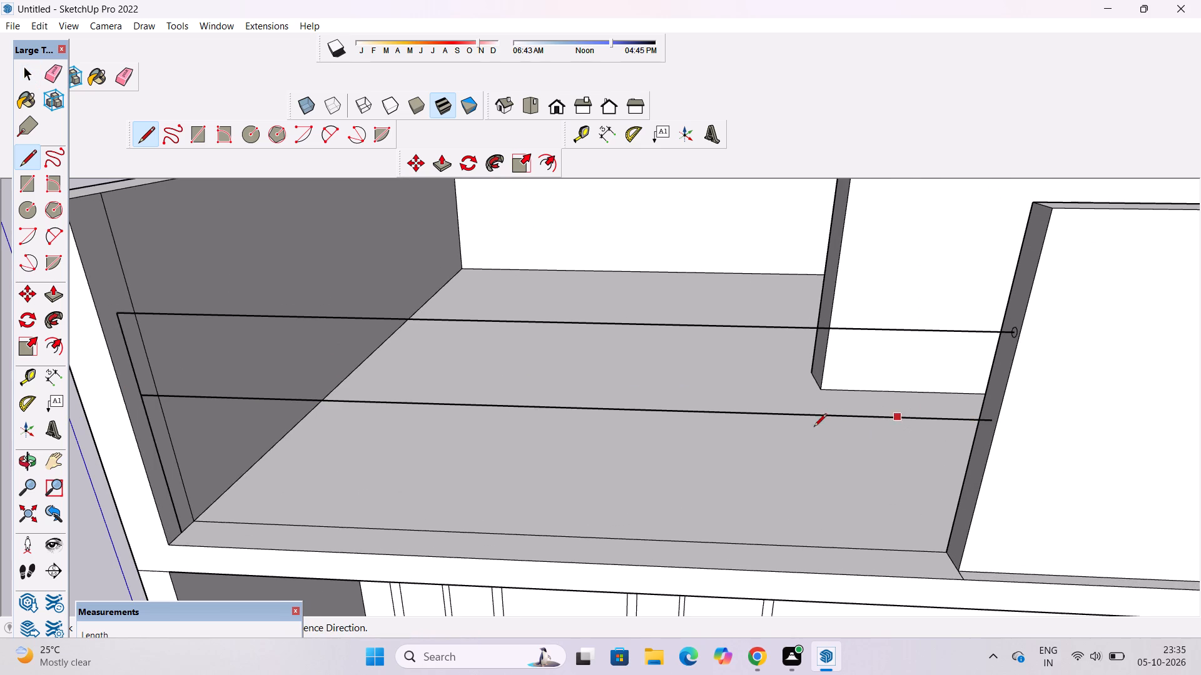
{"action": "left_click", "coordinate": [163, 469]}
{"action": "scroll", "coordinate": [258, 474], "scroll_direction": "down", "scroll_amount": 2}
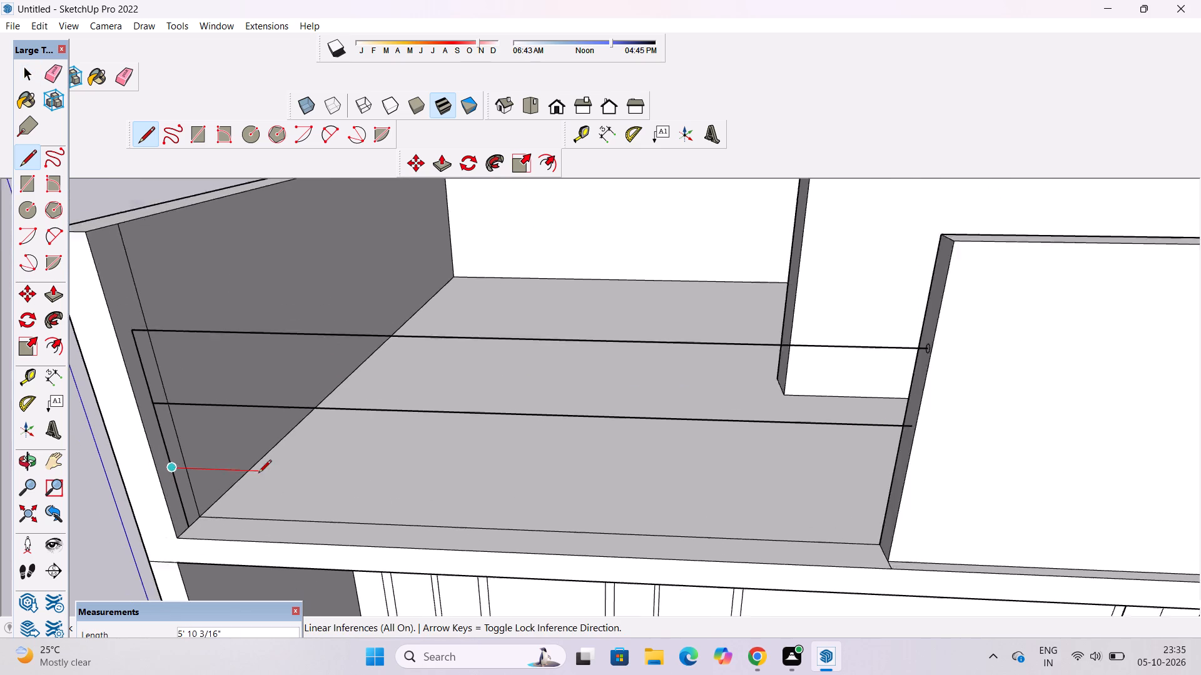
{"action": "scroll", "coordinate": [258, 474], "scroll_direction": "down", "scroll_amount": 2}
{"action": "scroll", "coordinate": [530, 489], "scroll_direction": "up", "scroll_amount": 3}
{"action": "scroll", "coordinate": [692, 491], "scroll_direction": "up", "scroll_amount": 3}
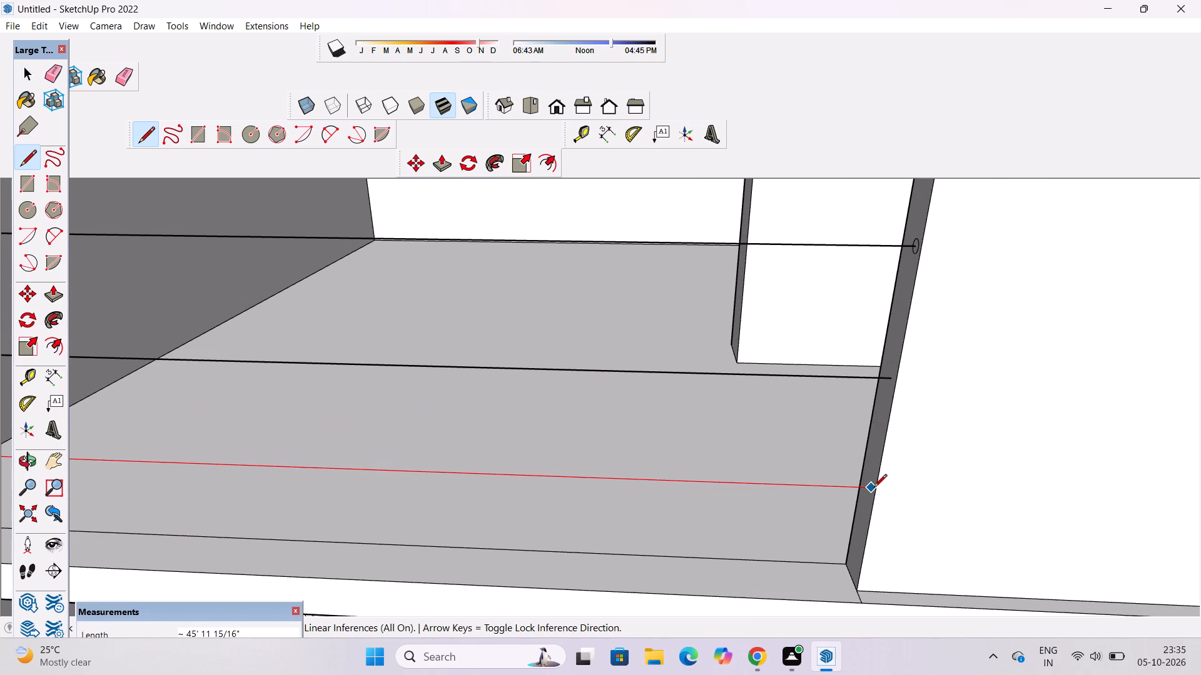
{"action": "left_click", "coordinate": [874, 488]}
{"action": "key", "text": "space"}
Draw a circle of 3" radius on the parapet's end face, centred on the end of the middle horizontal line.
{"action": "type", "text": "o"}
{"action": "left_click_drag", "start_coordinate": [809, 501], "coordinate": [934, 504]}
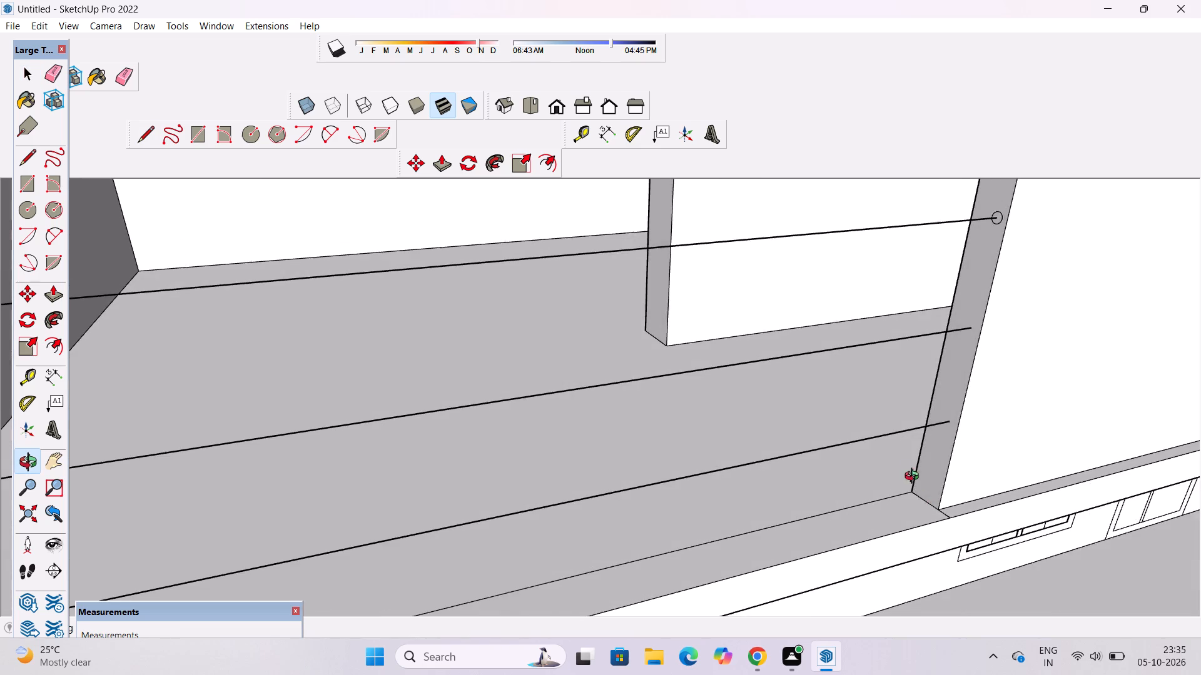
{"action": "left_click_drag", "start_coordinate": [911, 473], "coordinate": [753, 542]}
{"action": "scroll", "coordinate": [751, 533], "scroll_direction": "down", "scroll_amount": 3}
{"action": "left_click_drag", "start_coordinate": [756, 487], "coordinate": [829, 469]}
{"action": "scroll", "coordinate": [829, 426], "scroll_direction": "up", "scroll_amount": 4}
{"action": "left_click_drag", "start_coordinate": [827, 421], "coordinate": [706, 509], "text": "shift"}
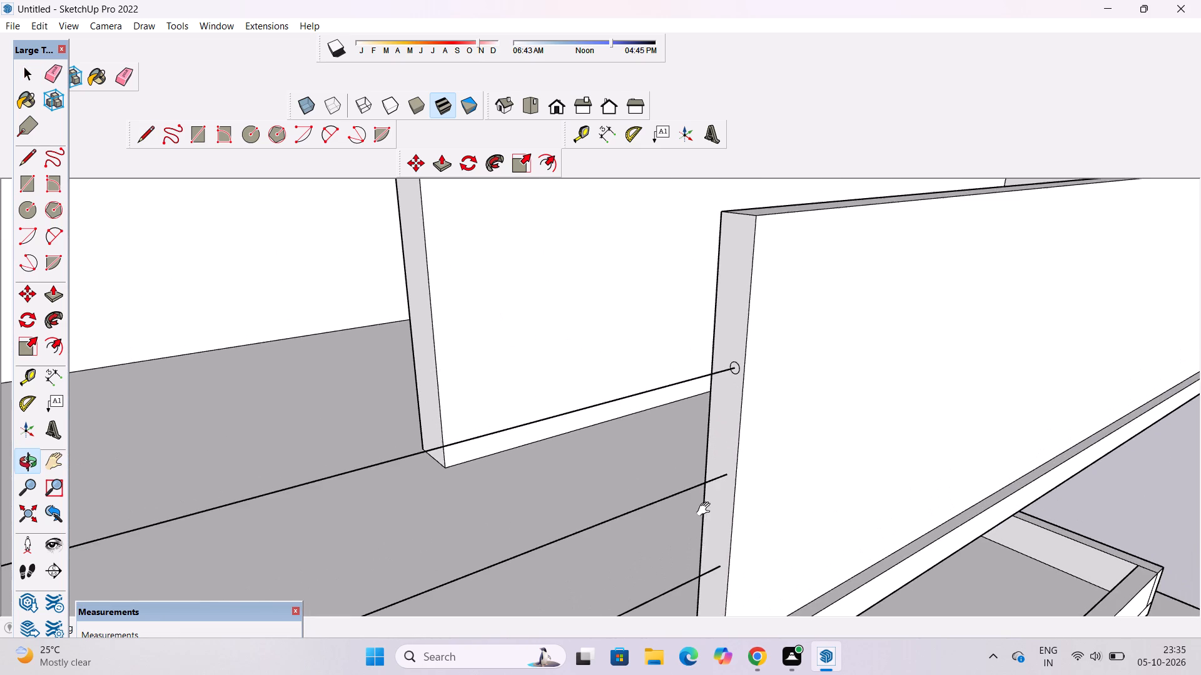
{"action": "scroll", "coordinate": [711, 501], "scroll_direction": "up", "scroll_amount": 3}
{"action": "left_click_drag", "start_coordinate": [712, 499], "coordinate": [736, 469]}
{"action": "key", "text": "c"}
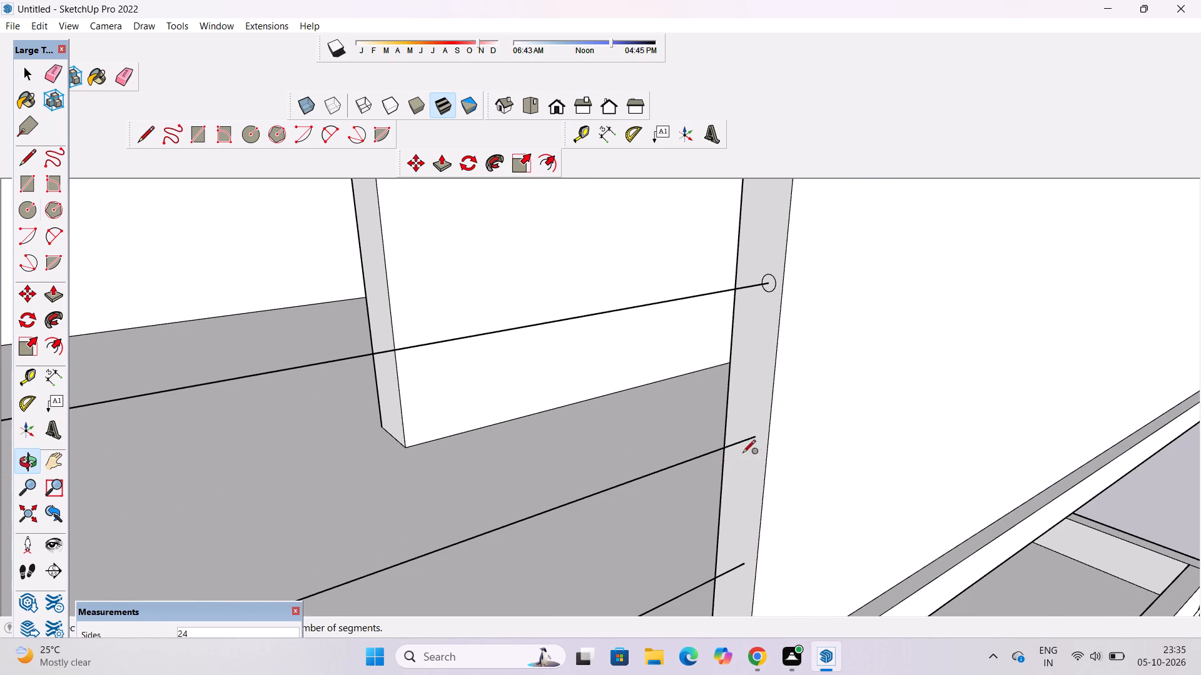
{"action": "scroll", "coordinate": [742, 444], "scroll_direction": "up", "scroll_amount": 4}
{"action": "left_click", "coordinate": [758, 433]}
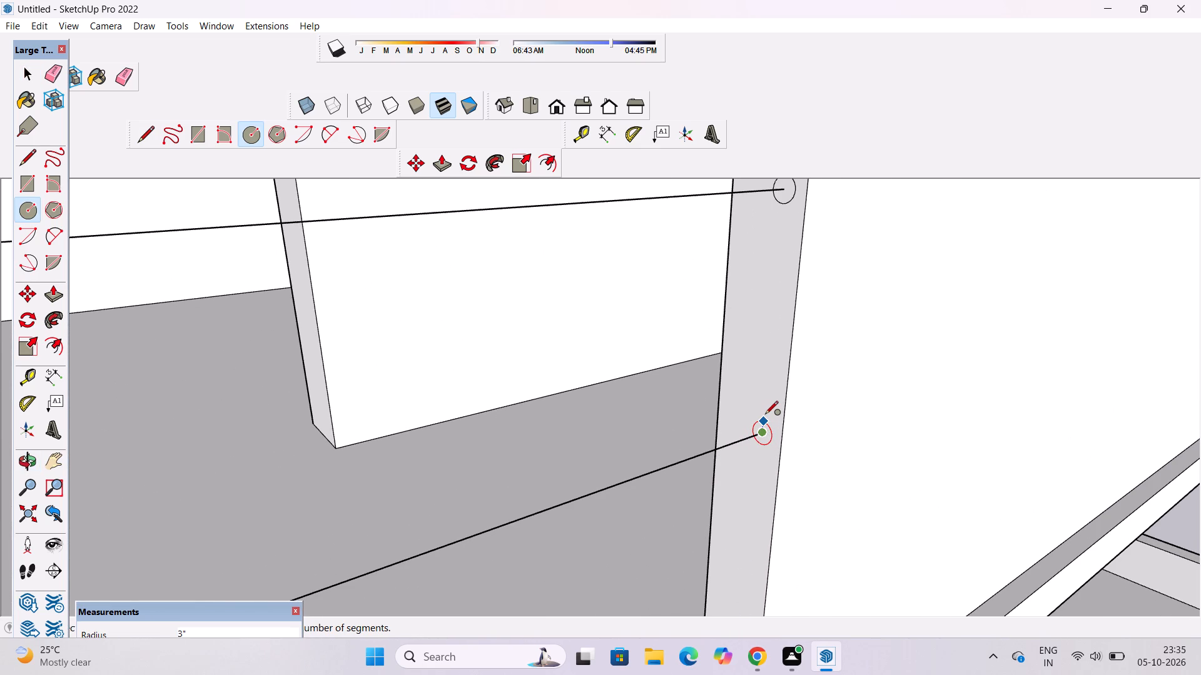
{"action": "left_click", "coordinate": [765, 415]}
Draw a circle of 3" radius on the parapet's end face, centred on the end of the lowest horizontal line.
{"action": "scroll", "coordinate": [765, 409], "scroll_direction": "down", "scroll_amount": 5}
{"action": "scroll", "coordinate": [748, 558], "scroll_direction": "up", "scroll_amount": 5}
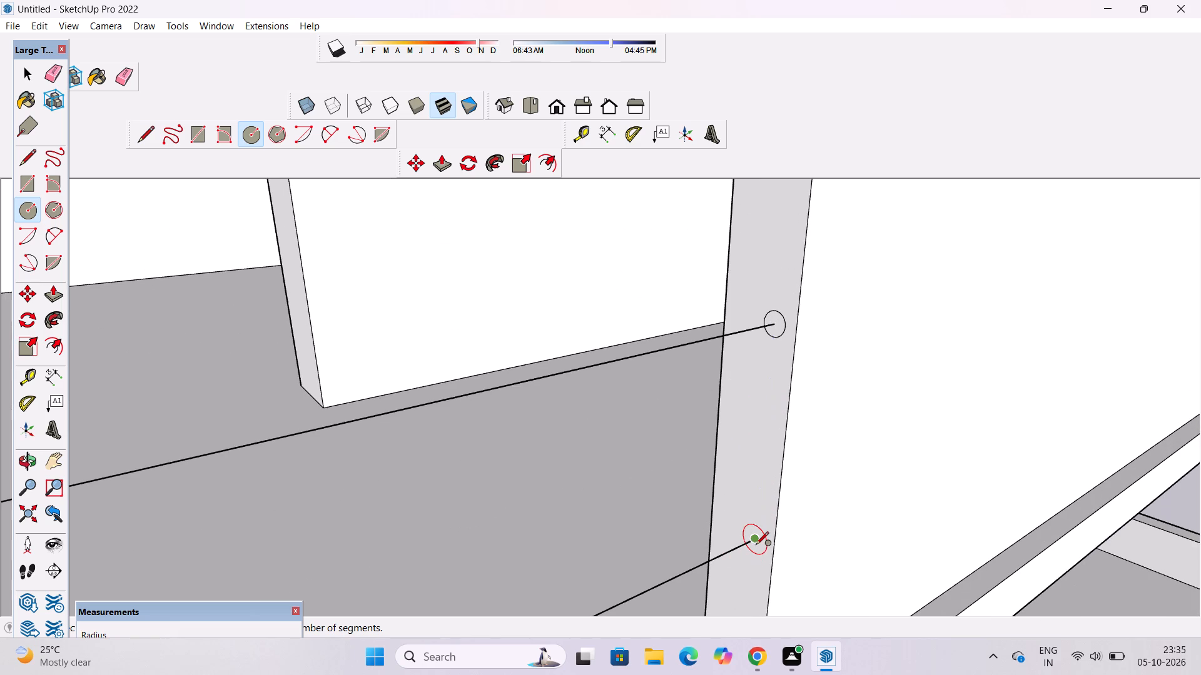
{"action": "left_click", "coordinate": [756, 541]}
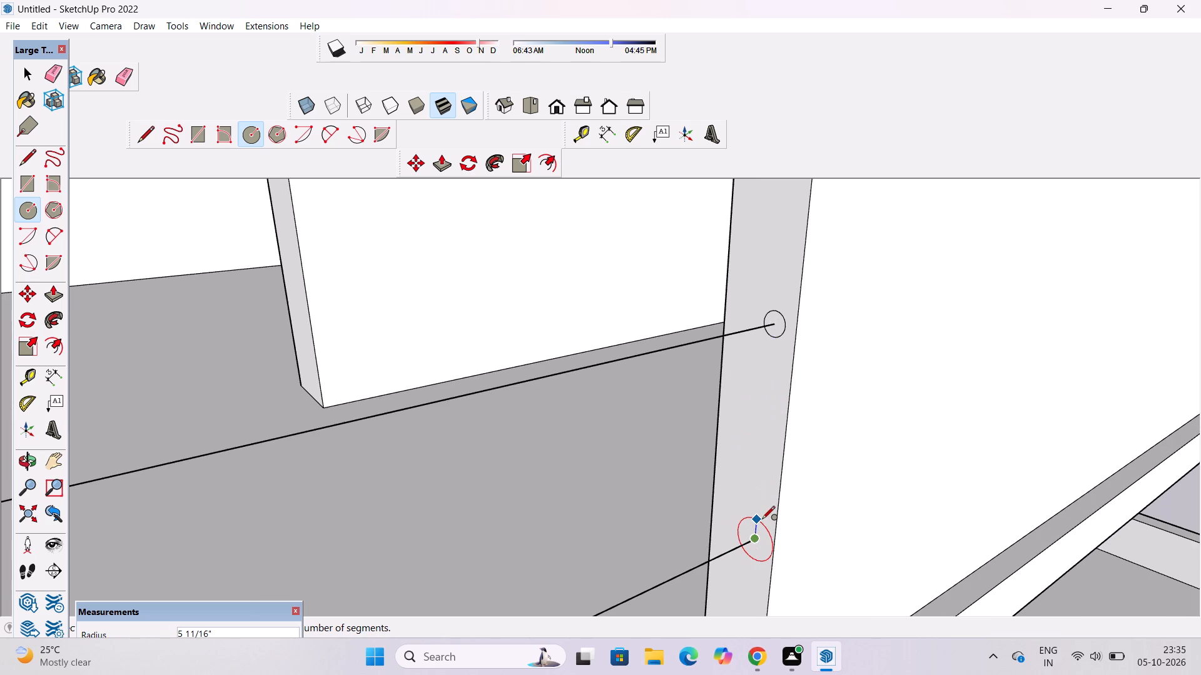
{"action": "key", "text": "3"}
{"action": "key", "text": "shift+quotedbl"}
{"action": "key", "text": "Return"}
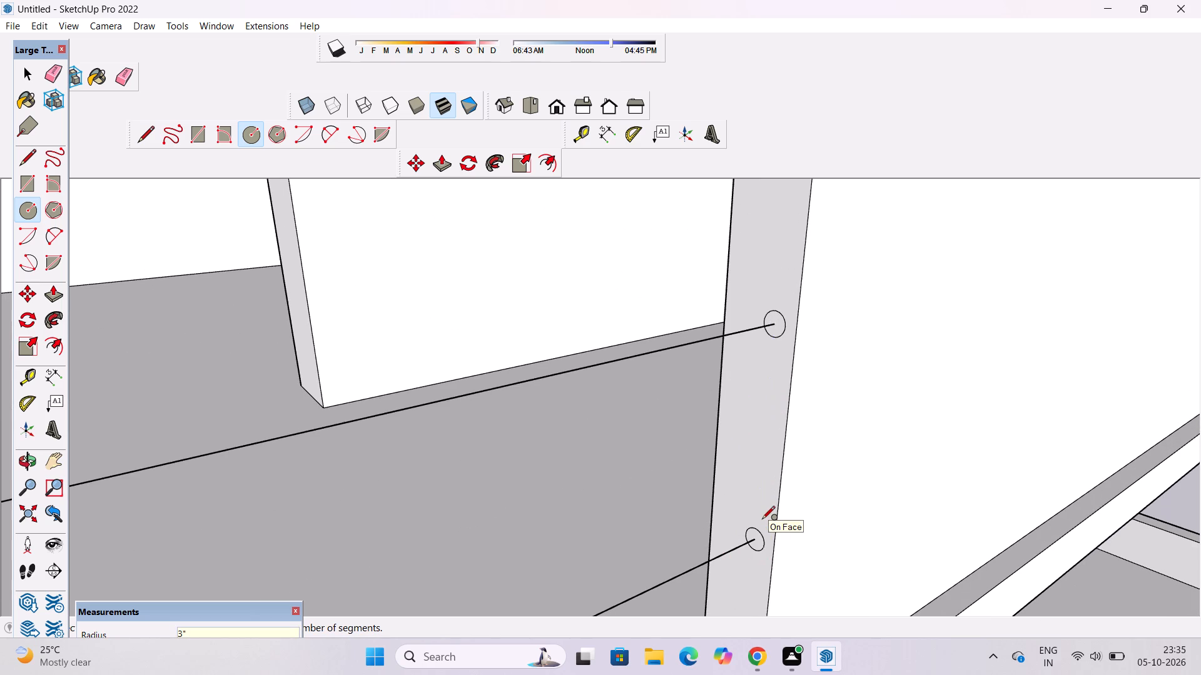
Sweep the top circle along the top horizontal line with Follow Me to form the upper round railing bar.
{"action": "key", "text": "o"}
{"action": "scroll", "coordinate": [762, 520], "scroll_direction": "down", "scroll_amount": 7}
{"action": "left_click_drag", "start_coordinate": [731, 561], "coordinate": [736, 511], "text": "shift"}
{"action": "left_click", "coordinate": [729, 526]}
{"action": "scroll", "coordinate": [729, 527], "scroll_direction": "down", "scroll_amount": 3}
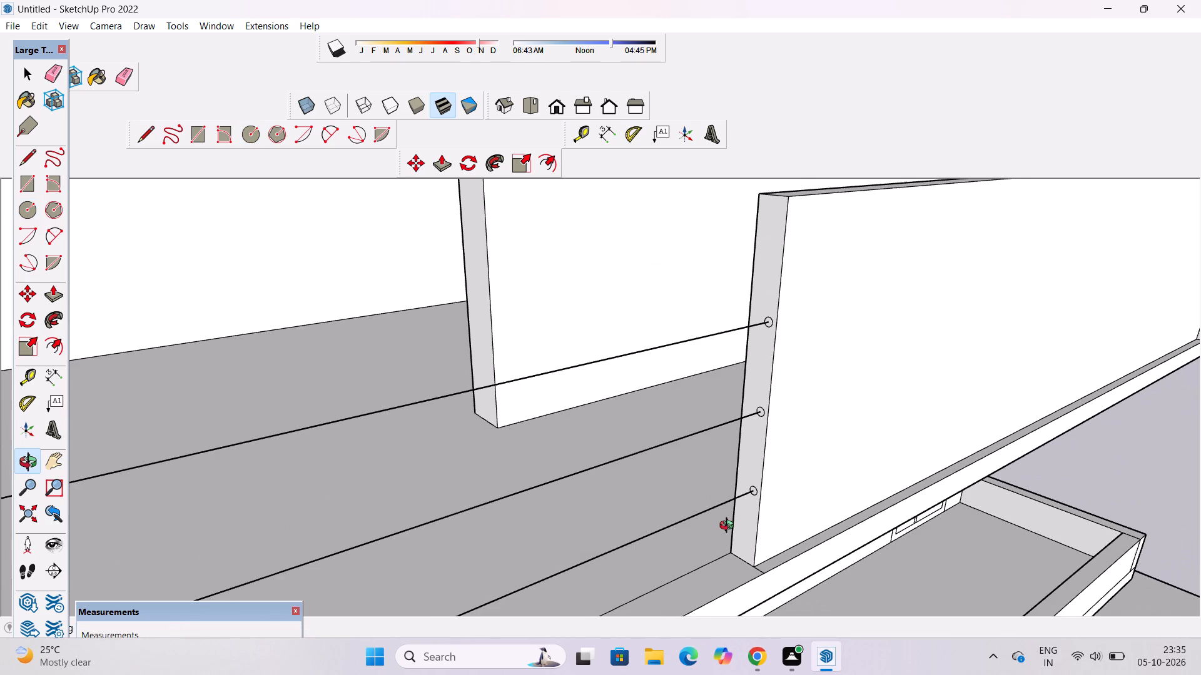
{"action": "key", "text": "space"}
{"action": "scroll", "coordinate": [778, 316], "scroll_direction": "up", "scroll_amount": 10}
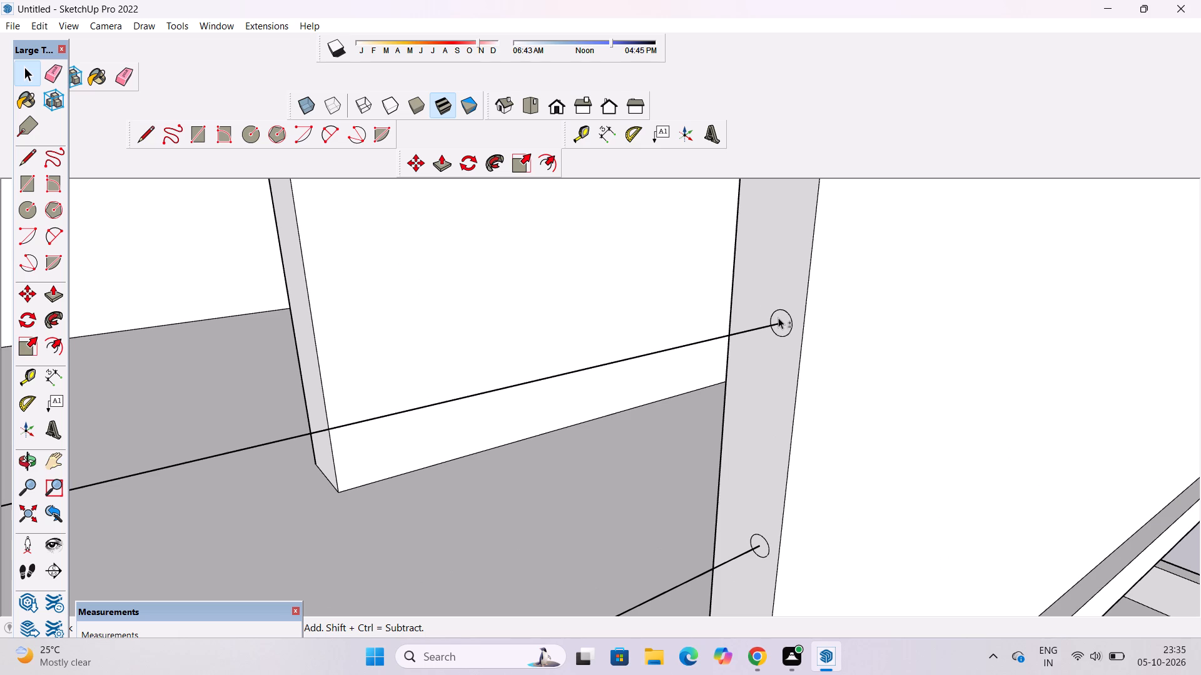
{"action": "double_click", "coordinate": [783, 319], "text": "shift"}
{"action": "left_click", "coordinate": [764, 326], "text": "shift"}
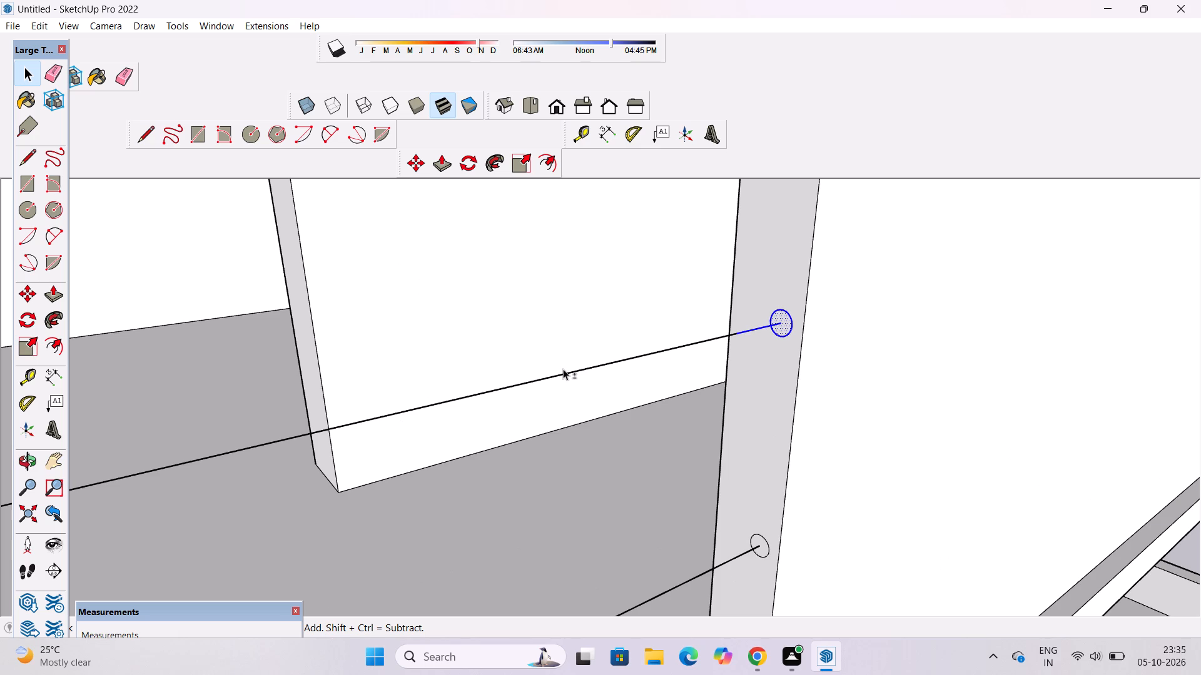
{"action": "left_click", "coordinate": [576, 369], "text": "shift"}
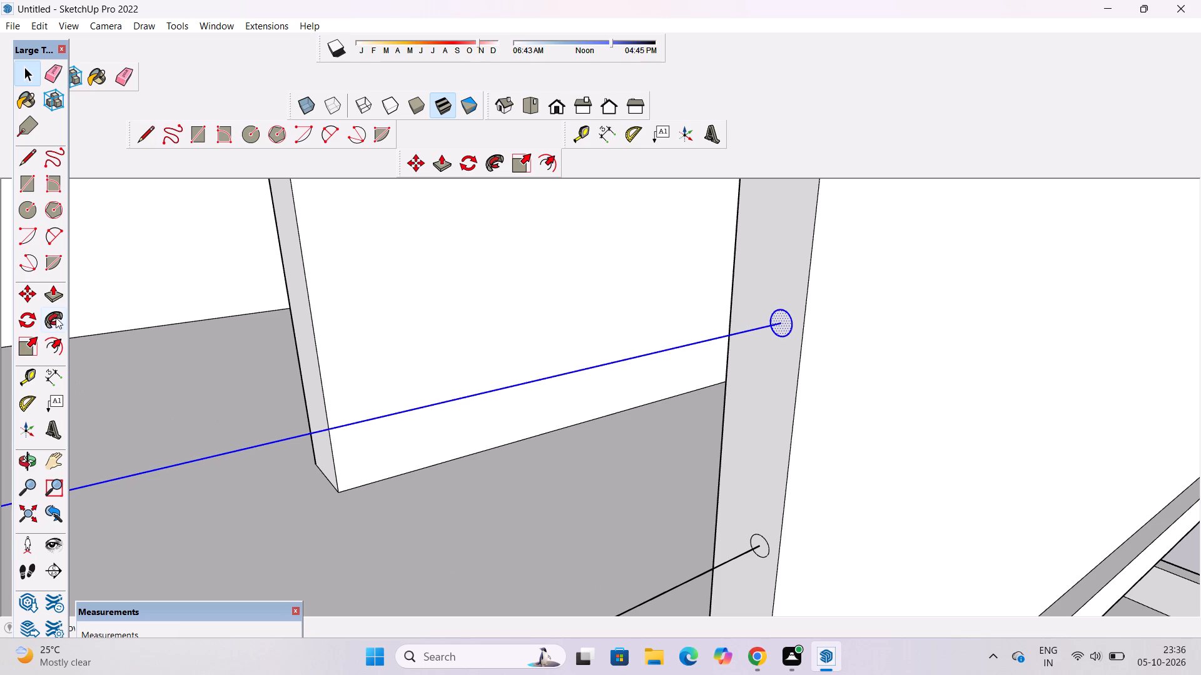
{"action": "left_click", "coordinate": [56, 317]}
{"action": "left_click", "coordinate": [787, 322]}
{"action": "key", "text": "space"}
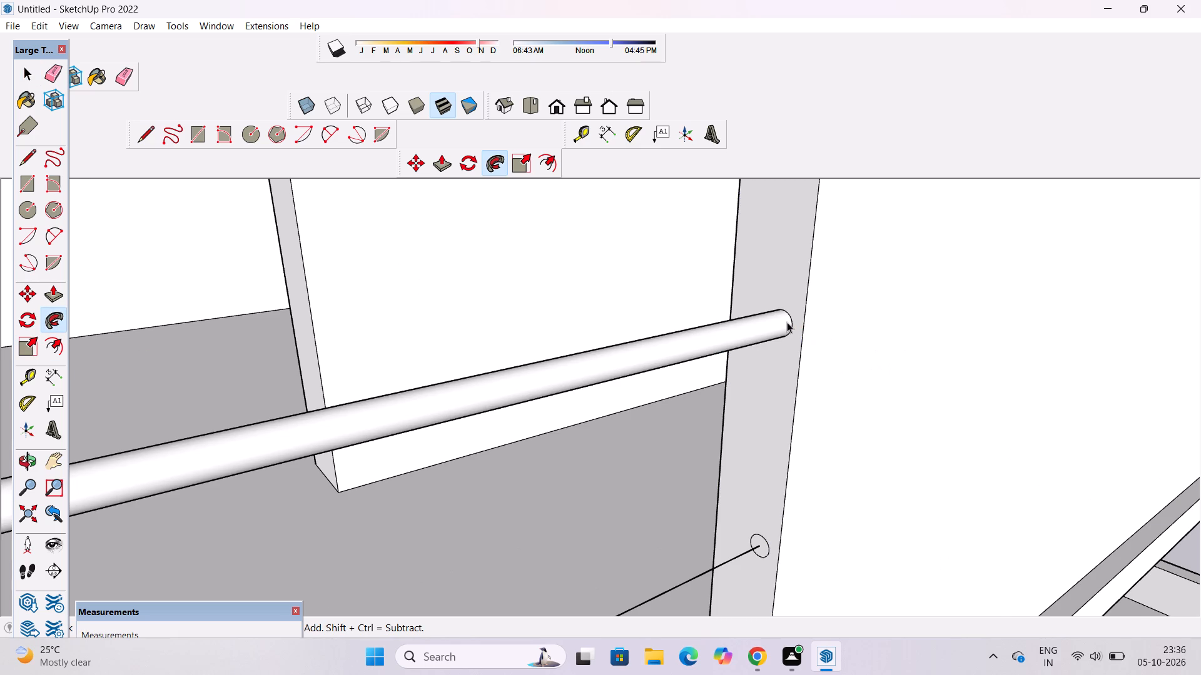
Sweep the middle circle along the middle horizontal line with Follow Me to form the second round railing bar.
{"action": "scroll", "coordinate": [749, 320], "scroll_direction": "down", "scroll_amount": 4}
{"action": "scroll", "coordinate": [763, 422], "scroll_direction": "up", "scroll_amount": 3}
{"action": "scroll", "coordinate": [734, 389], "scroll_direction": "down", "scroll_amount": 4}
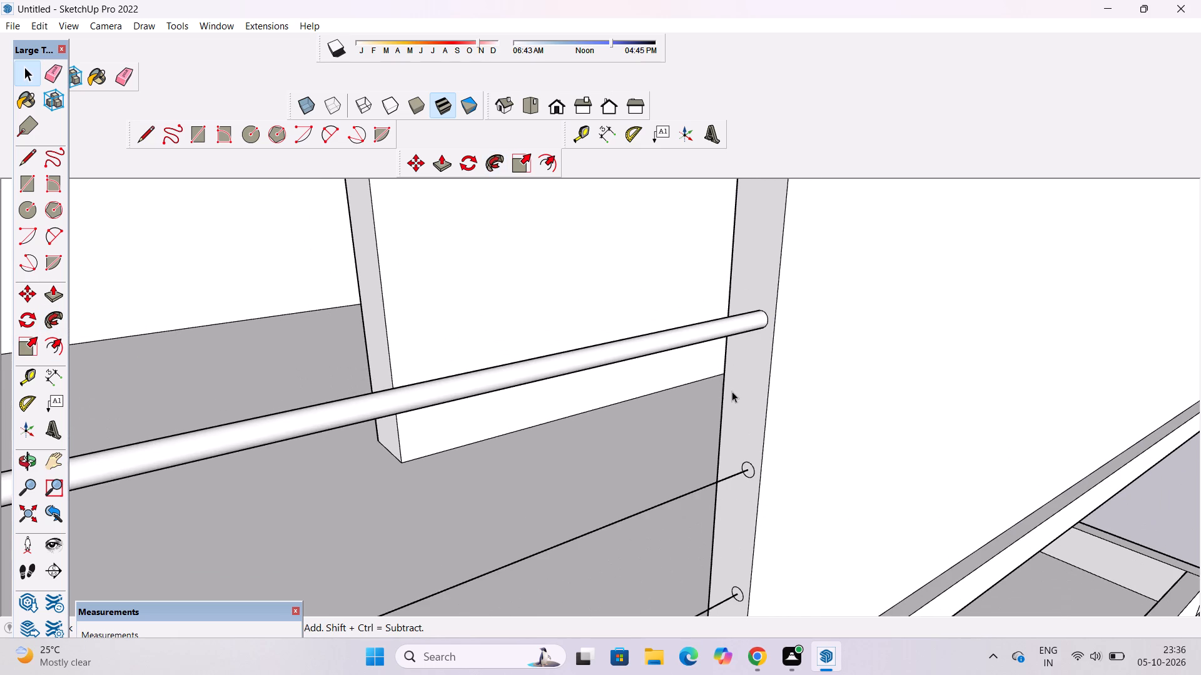
{"action": "scroll", "coordinate": [699, 374], "scroll_direction": "down", "scroll_amount": 4}
{"action": "scroll", "coordinate": [724, 486], "scroll_direction": "up", "scroll_amount": 15}
{"action": "double_click", "coordinate": [724, 367], "text": "shift"}
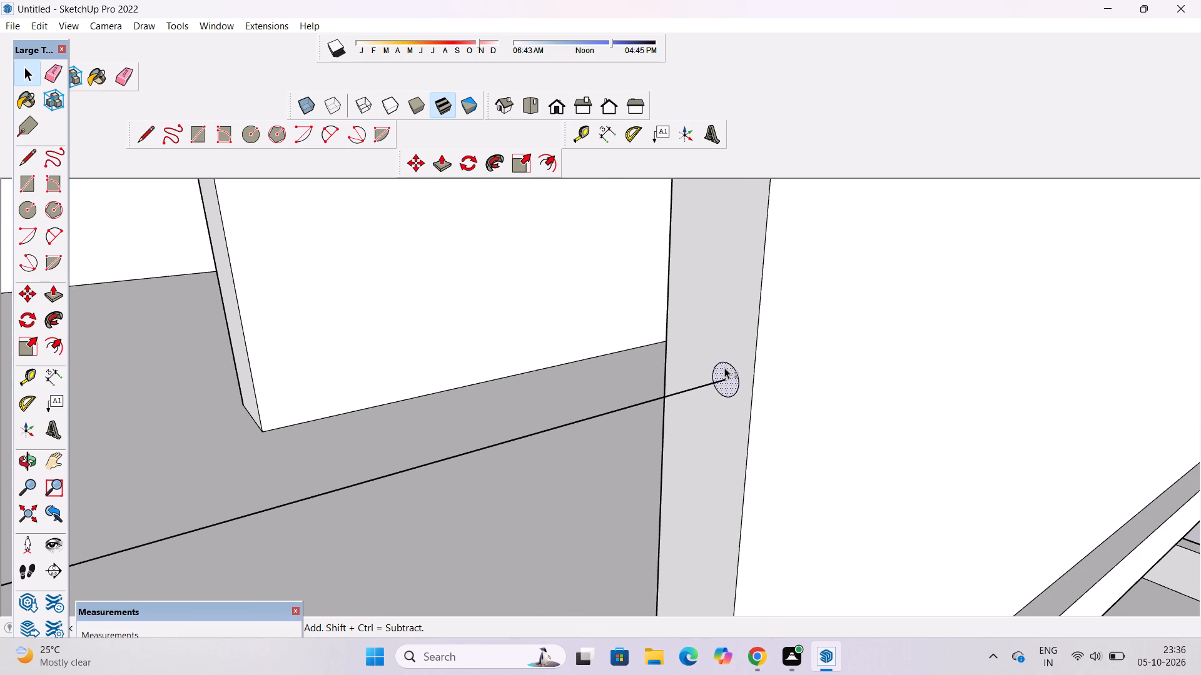
{"action": "left_click", "coordinate": [703, 383], "text": "shift"}
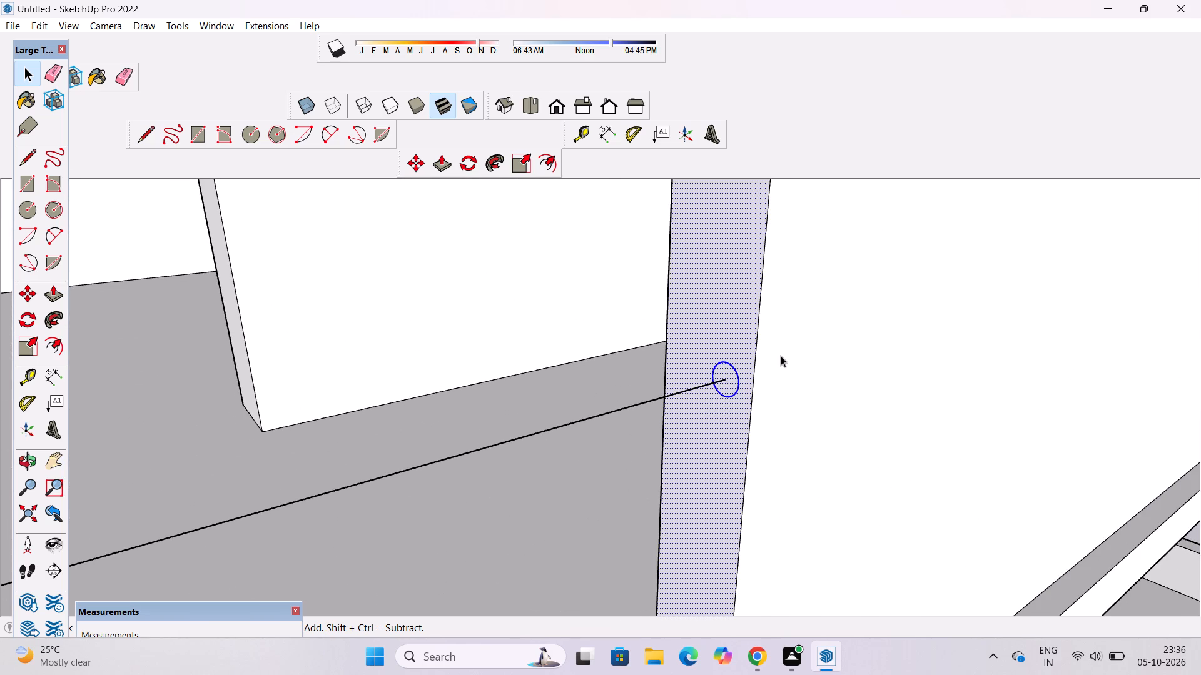
{"action": "left_click", "coordinate": [613, 366]}
{"action": "double_click", "coordinate": [731, 372], "text": "shift"}
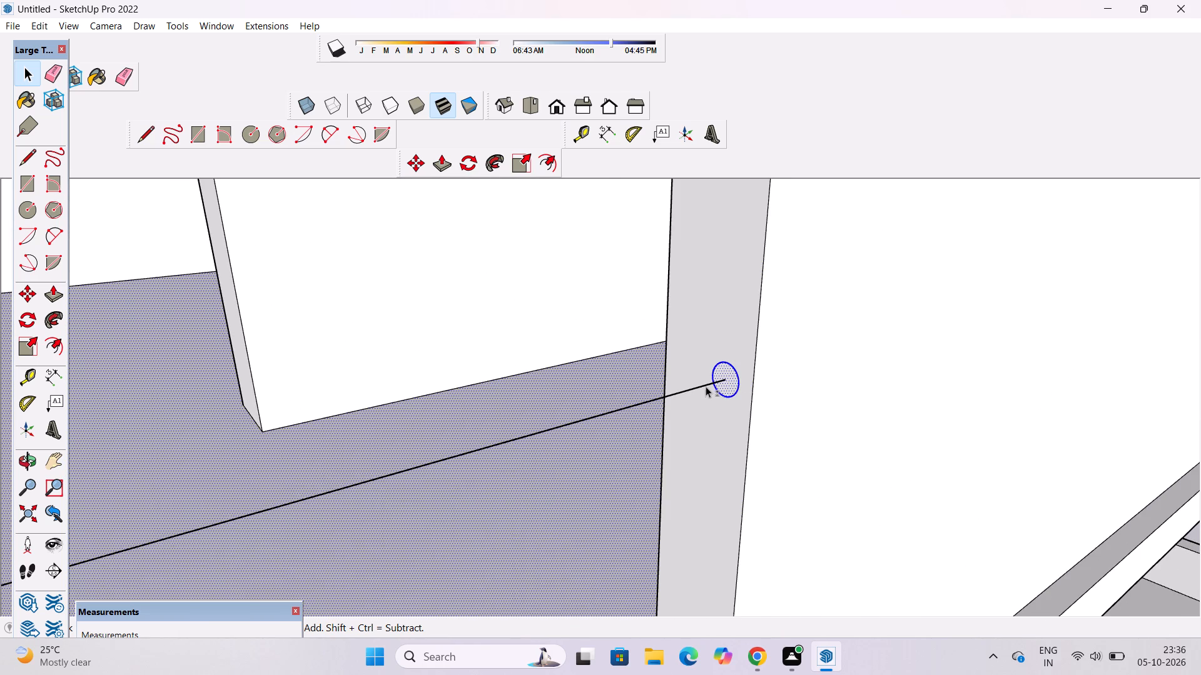
{"action": "left_click", "coordinate": [702, 386], "text": "shift"}
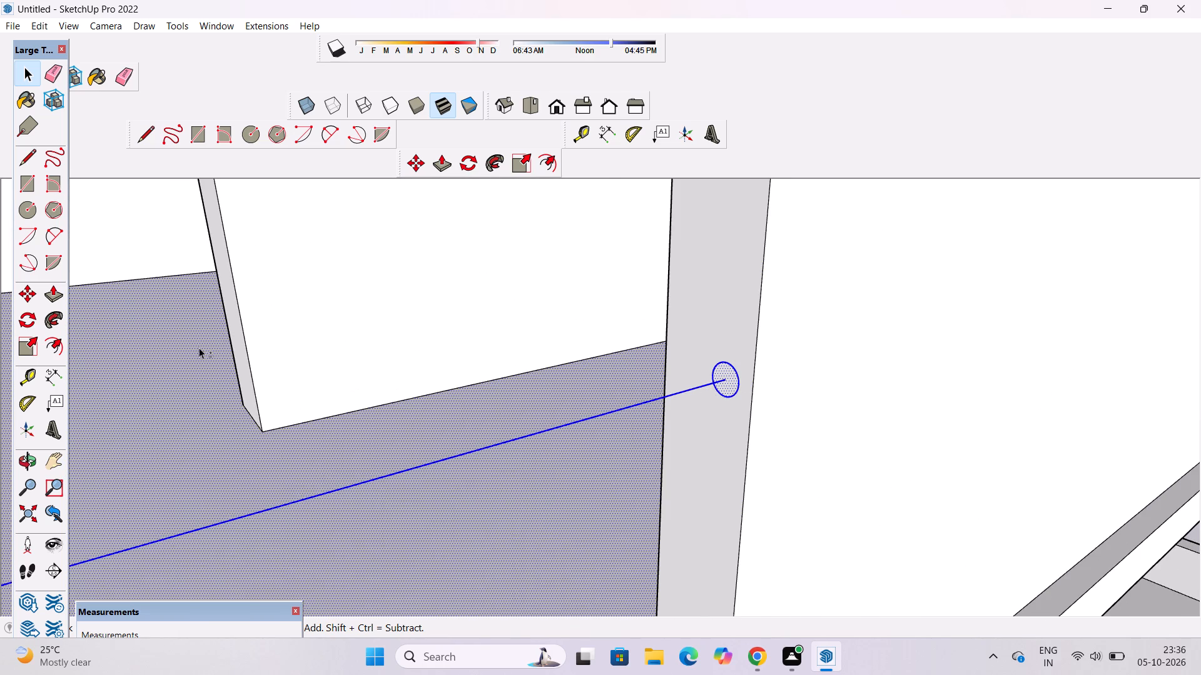
{"action": "left_click", "coordinate": [58, 317], "text": "shift"}
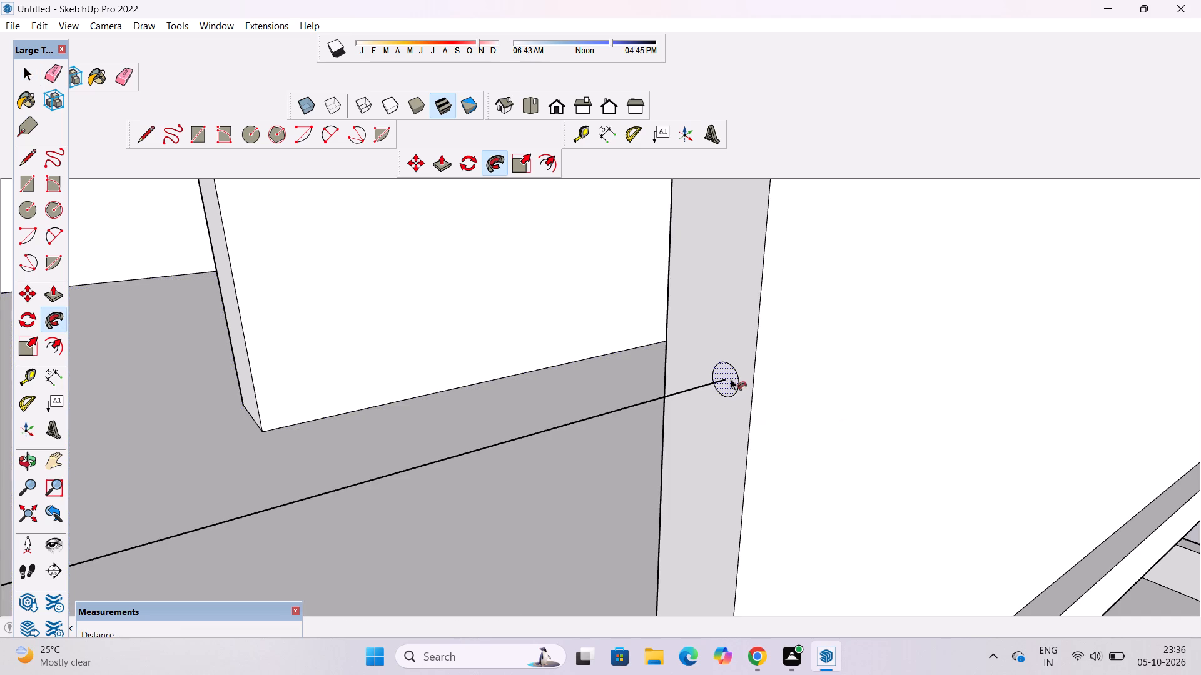
{"action": "left_click", "coordinate": [731, 379]}
{"action": "scroll", "coordinate": [729, 365], "scroll_direction": "down", "scroll_amount": 12}
{"action": "scroll", "coordinate": [714, 482], "scroll_direction": "down", "scroll_amount": 5}
{"action": "scroll", "coordinate": [728, 527], "scroll_direction": "up", "scroll_amount": 5}
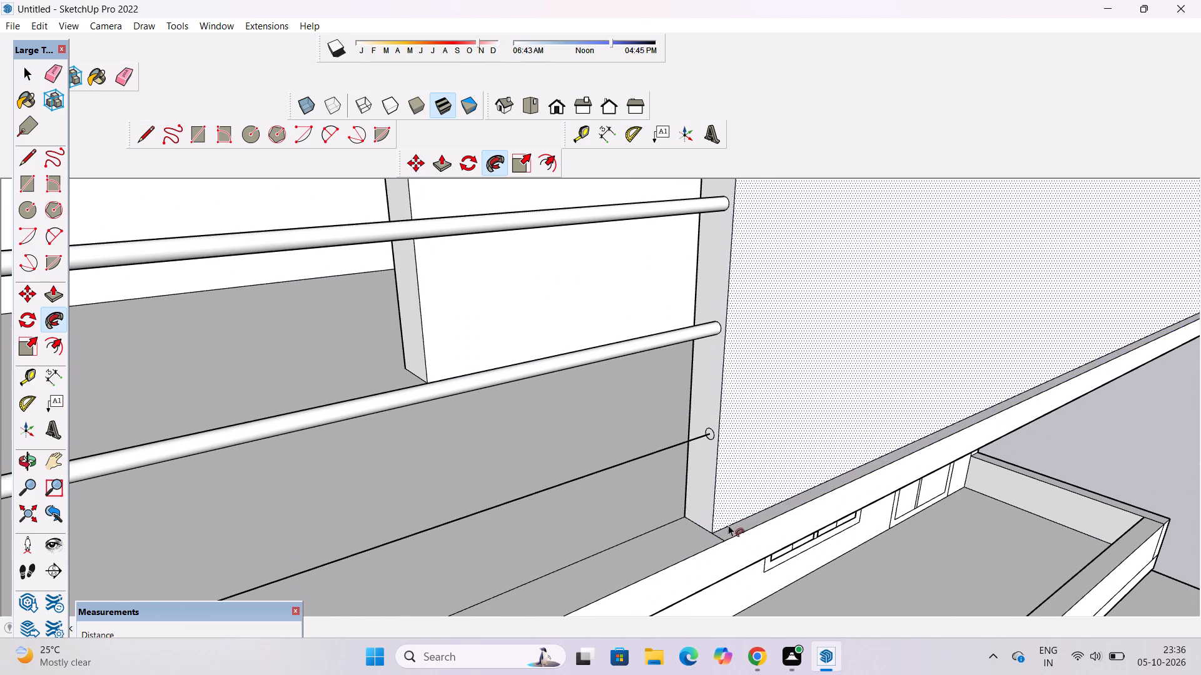
{"action": "key", "text": "space"}
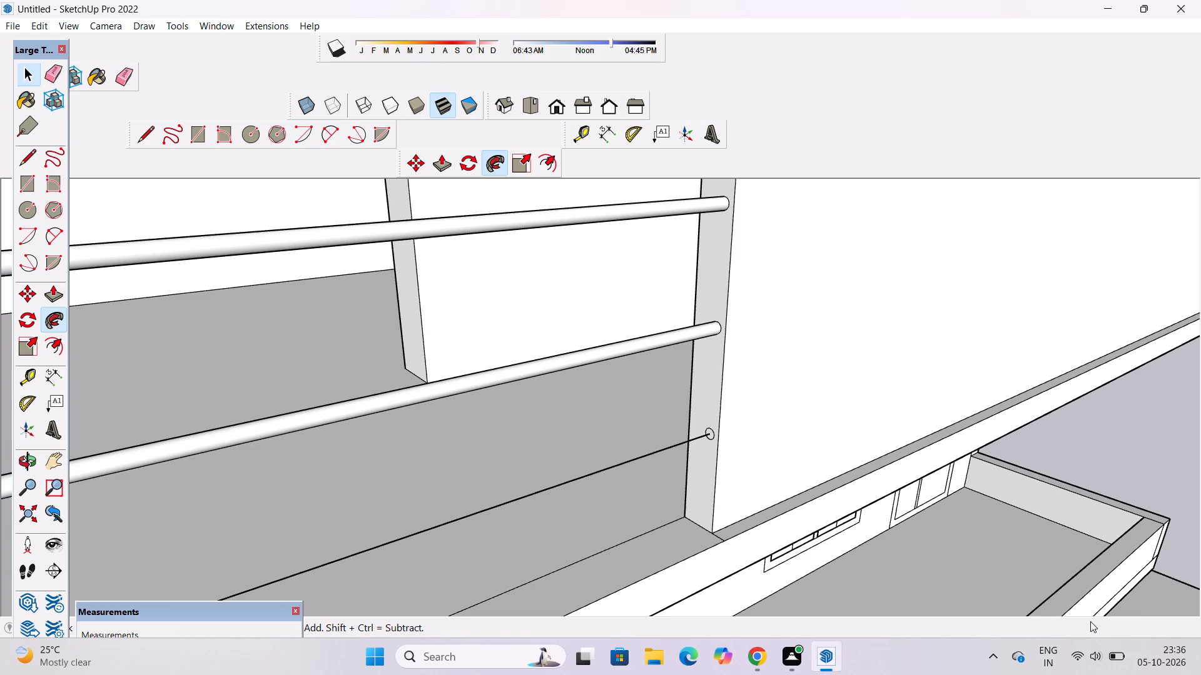
Sweep the lowest circle along the lowest horizontal line with Follow Me to form the third round railing bar.
{"action": "scroll", "coordinate": [1102, 614], "scroll_direction": "down", "scroll_amount": 4}
{"action": "scroll", "coordinate": [856, 434], "scroll_direction": "down", "scroll_amount": 5}
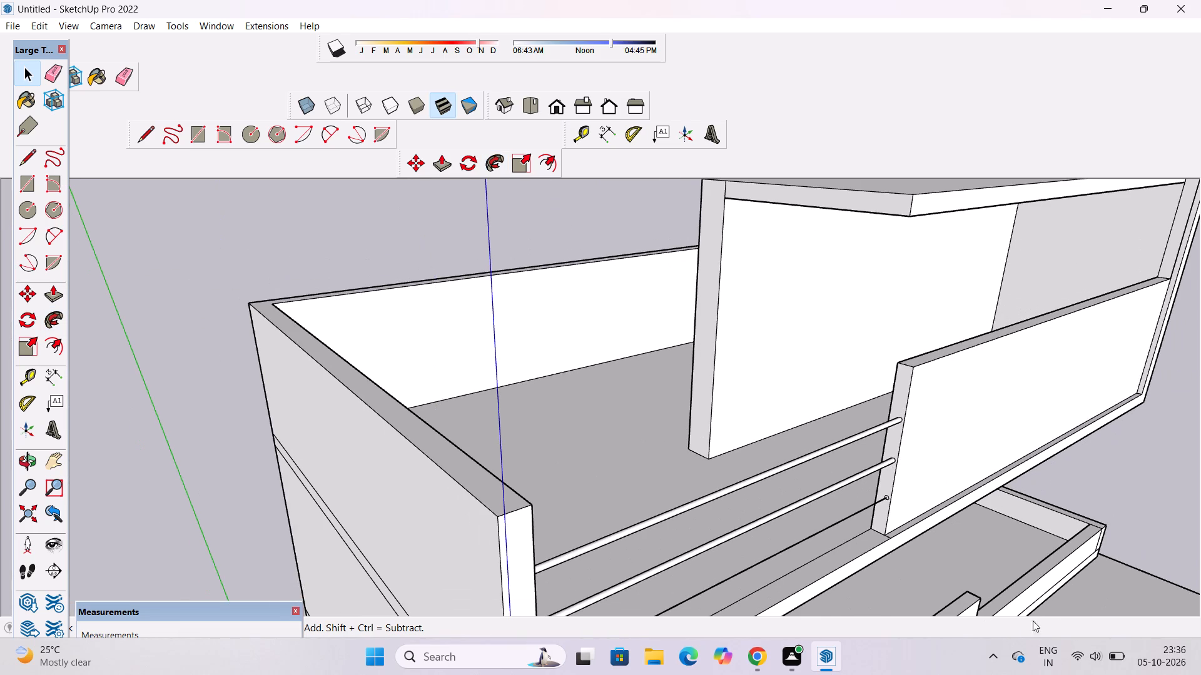
{"action": "scroll", "coordinate": [1057, 621], "scroll_direction": "up", "scroll_amount": 8}
{"action": "key", "text": "o"}
{"action": "scroll", "coordinate": [1028, 484], "scroll_direction": "up", "scroll_amount": 2}
{"action": "left_click_drag", "start_coordinate": [1028, 484], "coordinate": [941, 398], "text": "shift"}
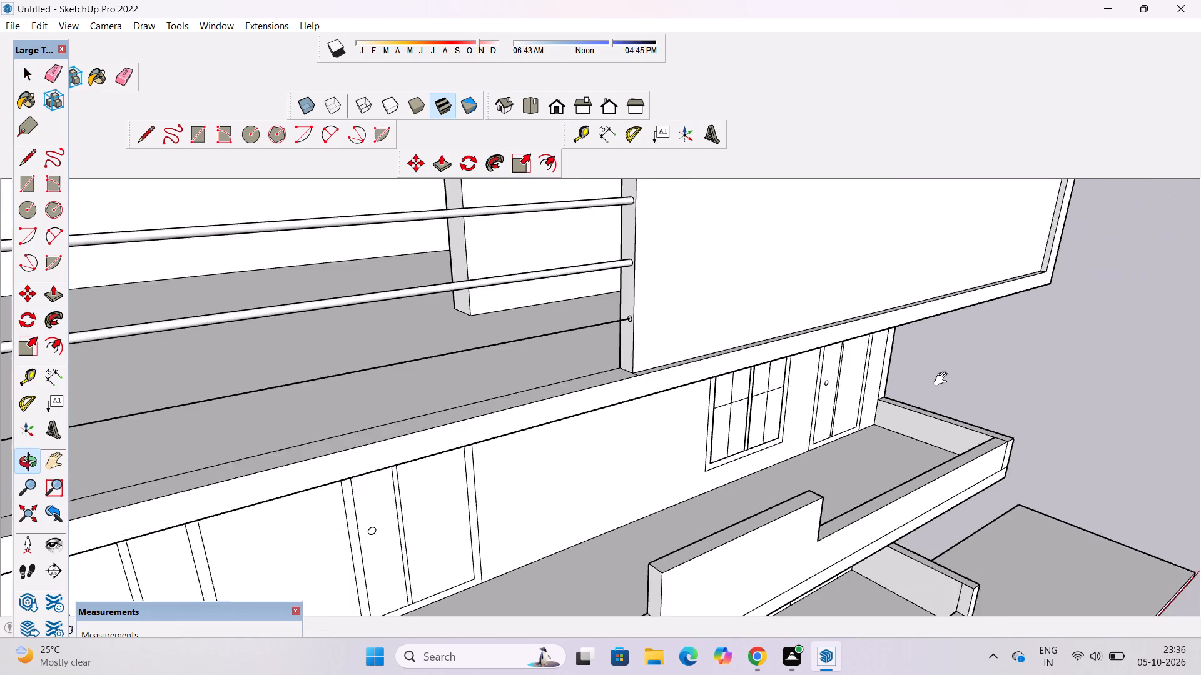
{"action": "scroll", "coordinate": [947, 383], "scroll_direction": "down", "scroll_amount": 5, "text": "shift"}
{"action": "scroll", "coordinate": [813, 416], "scroll_direction": "up", "scroll_amount": 5, "text": "shift"}
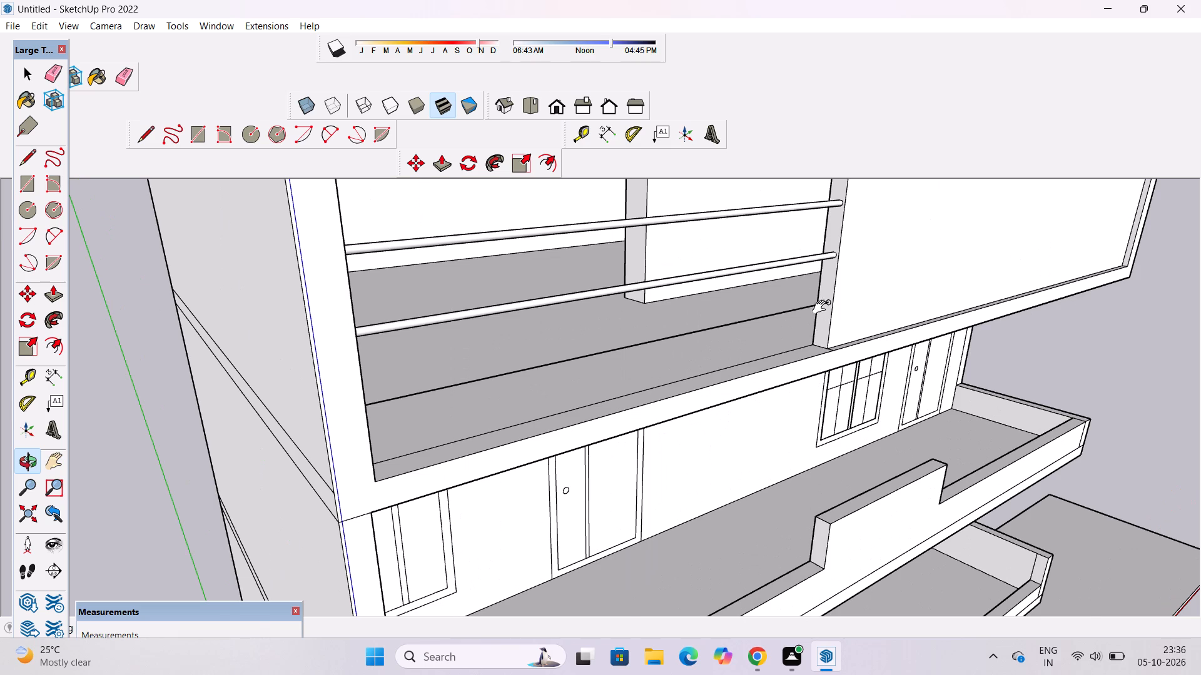
{"action": "scroll", "coordinate": [824, 231], "scroll_direction": "up", "scroll_amount": 4, "text": "shift"}
{"action": "left_click_drag", "start_coordinate": [838, 314], "coordinate": [745, 328], "text": "shift"}
{"action": "scroll", "coordinate": [736, 364], "scroll_direction": "up", "scroll_amount": 10, "text": "shift"}
{"action": "left_click_drag", "start_coordinate": [738, 356], "coordinate": [726, 372], "text": "shift"}
{"action": "key", "text": "space"}
{"action": "scroll", "coordinate": [735, 332], "scroll_direction": "up", "scroll_amount": 5}
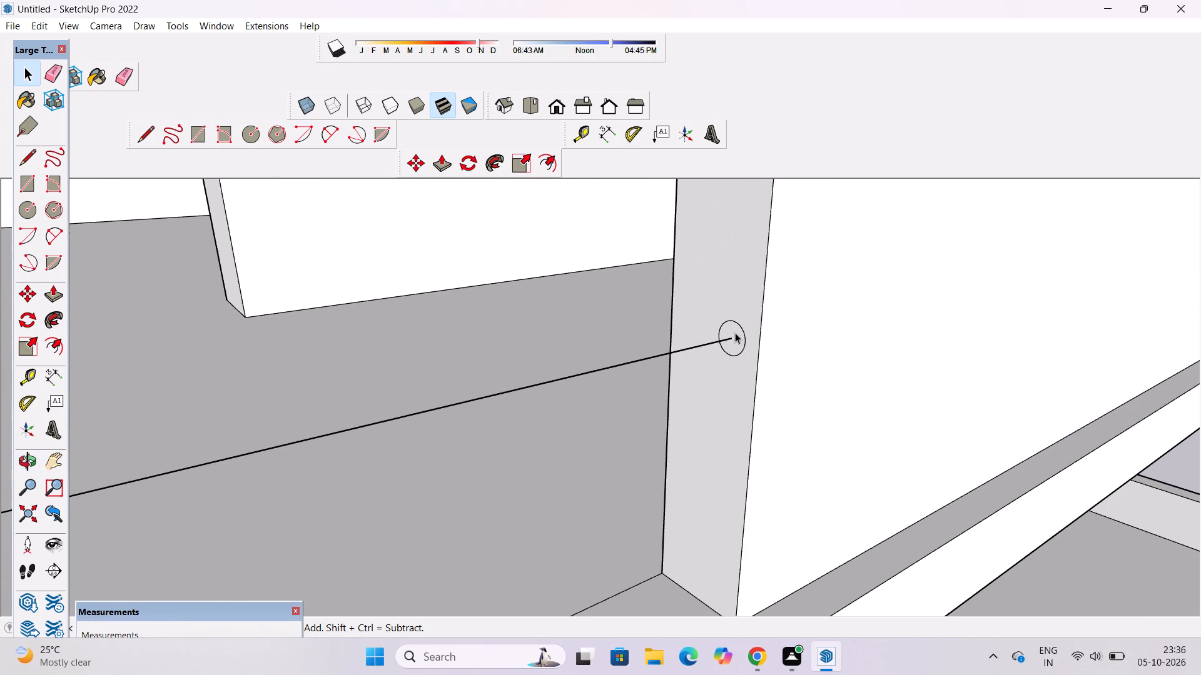
{"action": "double_click", "coordinate": [737, 332]}
{"action": "scroll", "coordinate": [737, 332], "scroll_direction": "down", "scroll_amount": 4}
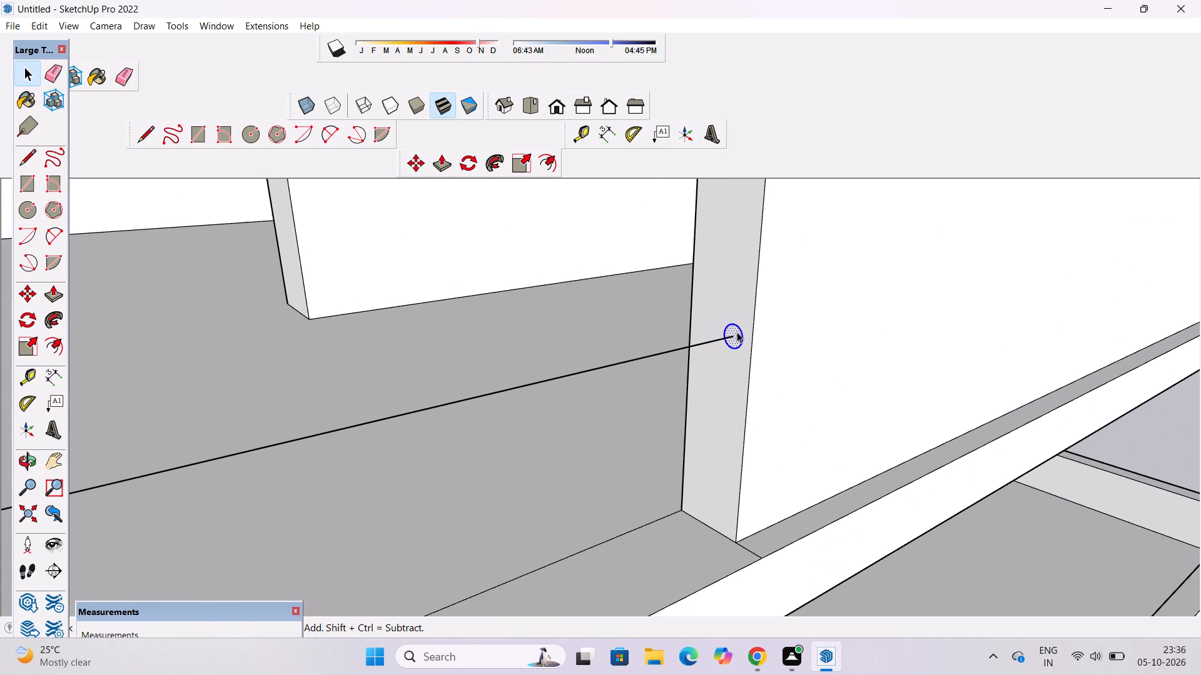
{"action": "left_click", "coordinate": [671, 351], "text": "shift"}
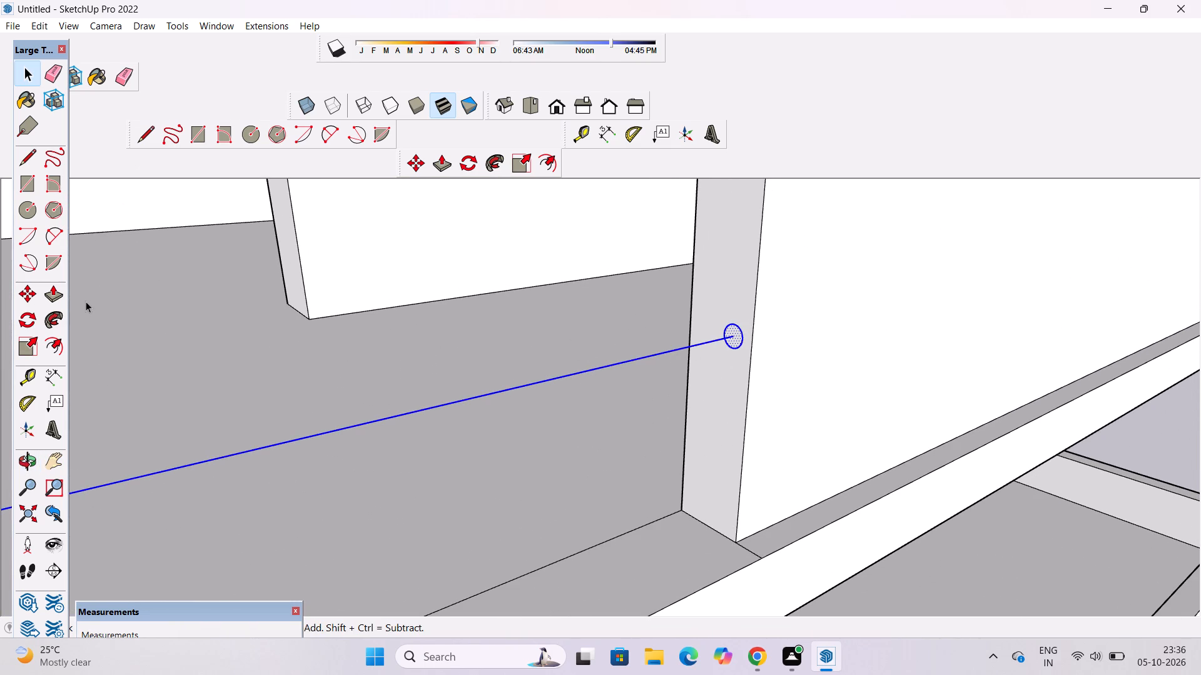
{"action": "left_click", "coordinate": [58, 313]}
{"action": "left_click", "coordinate": [730, 329]}
Examine the three-bar terrace railing against the whole front of the building and the balconies below.
{"action": "scroll", "coordinate": [661, 304], "scroll_direction": "down", "scroll_amount": 5}
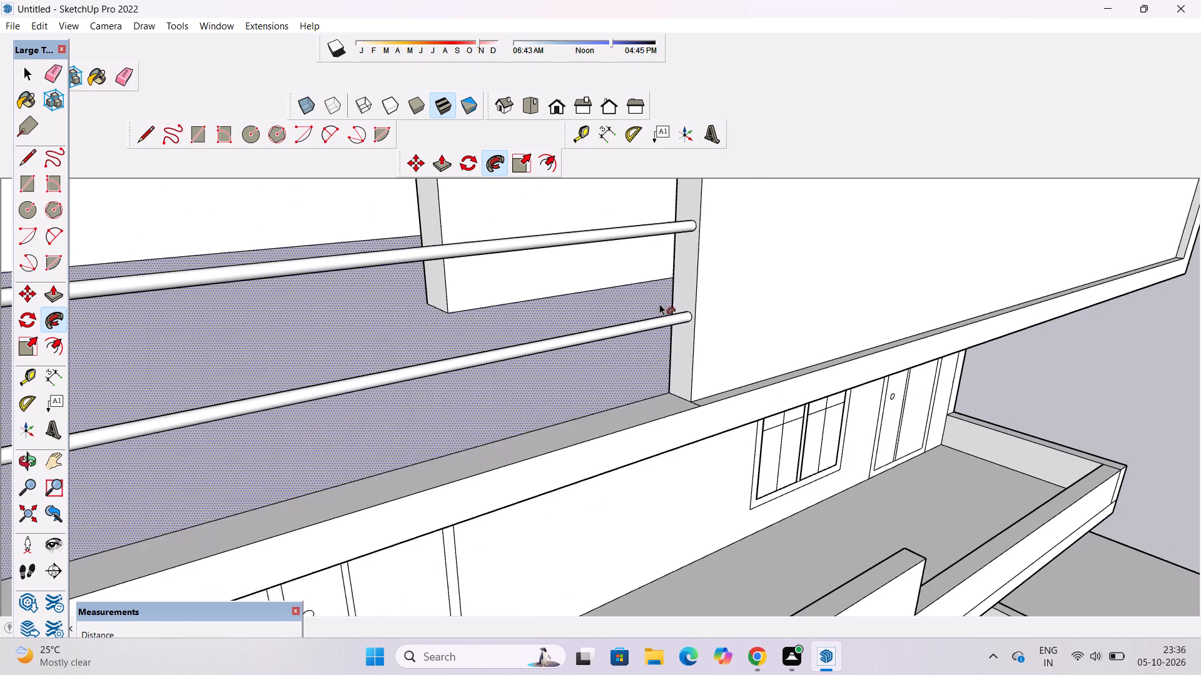
{"action": "key", "text": "o"}
{"action": "scroll", "coordinate": [659, 304], "scroll_direction": "down", "scroll_amount": 5}
{"action": "left_click_drag", "start_coordinate": [753, 377], "coordinate": [677, 381]}
{"action": "scroll", "coordinate": [674, 377], "scroll_direction": "down", "scroll_amount": 6}
{"action": "left_click_drag", "start_coordinate": [707, 436], "coordinate": [641, 374]}
{"action": "scroll", "coordinate": [641, 373], "scroll_direction": "down", "scroll_amount": 6}
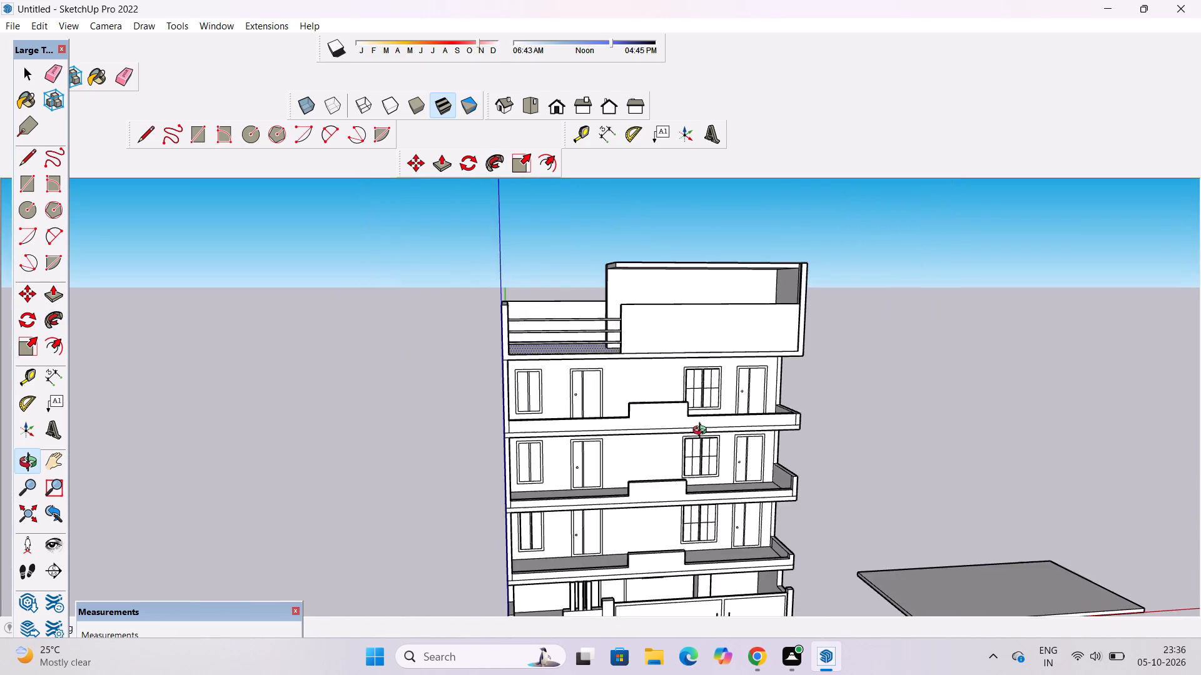
{"action": "left_click_drag", "start_coordinate": [698, 432], "coordinate": [642, 429]}
{"action": "left_click_drag", "start_coordinate": [698, 427], "coordinate": [637, 400], "text": "shift"}
{"action": "scroll", "coordinate": [641, 396], "scroll_direction": "down", "scroll_amount": 5}
{"action": "left_click_drag", "start_coordinate": [641, 395], "coordinate": [649, 399], "text": "shift"}
{"action": "scroll", "coordinate": [649, 399], "scroll_direction": "down", "scroll_amount": 3}
{"action": "left_click_drag", "start_coordinate": [652, 399], "coordinate": [683, 532]}
{"action": "scroll", "coordinate": [629, 390], "scroll_direction": "up", "scroll_amount": 11}
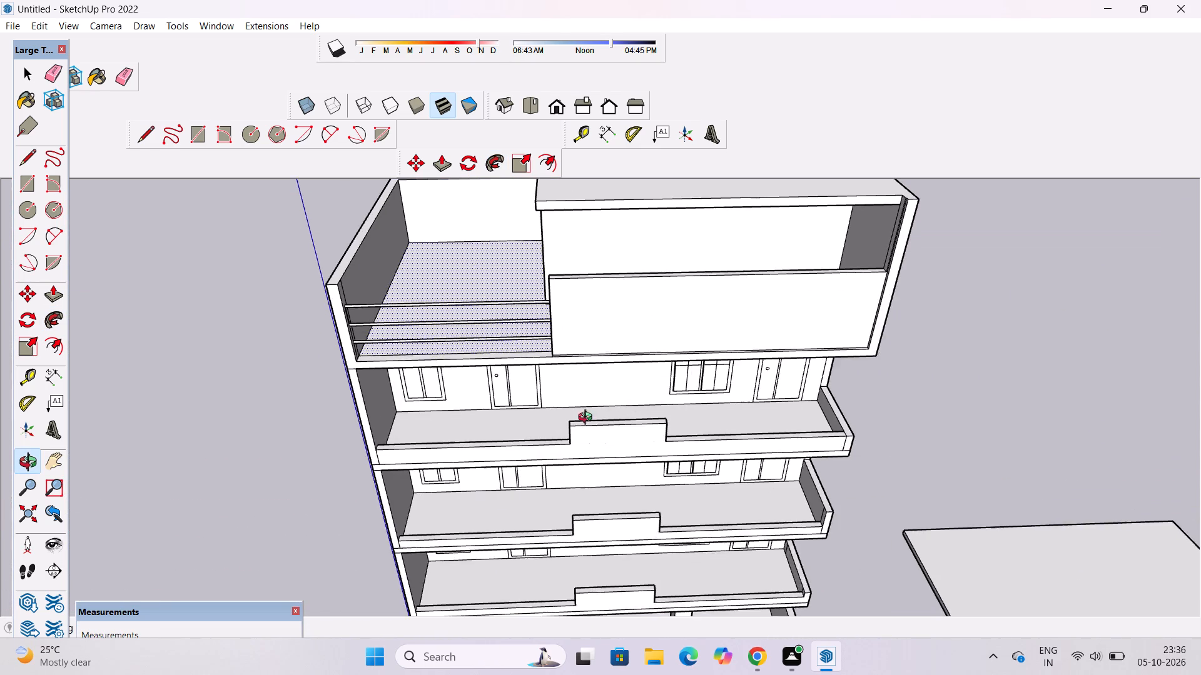
{"action": "scroll", "coordinate": [525, 427], "scroll_direction": "down", "scroll_amount": 4}
{"action": "left_click_drag", "start_coordinate": [537, 453], "coordinate": [550, 487], "text": "shift"}
{"action": "scroll", "coordinate": [534, 432], "scroll_direction": "up", "scroll_amount": 3}
{"action": "left_click_drag", "start_coordinate": [533, 427], "coordinate": [599, 370], "text": "shift"}
{"action": "left_click_drag", "start_coordinate": [592, 371], "coordinate": [574, 398]}
{"action": "scroll", "coordinate": [574, 398], "scroll_direction": "up", "scroll_amount": 5}
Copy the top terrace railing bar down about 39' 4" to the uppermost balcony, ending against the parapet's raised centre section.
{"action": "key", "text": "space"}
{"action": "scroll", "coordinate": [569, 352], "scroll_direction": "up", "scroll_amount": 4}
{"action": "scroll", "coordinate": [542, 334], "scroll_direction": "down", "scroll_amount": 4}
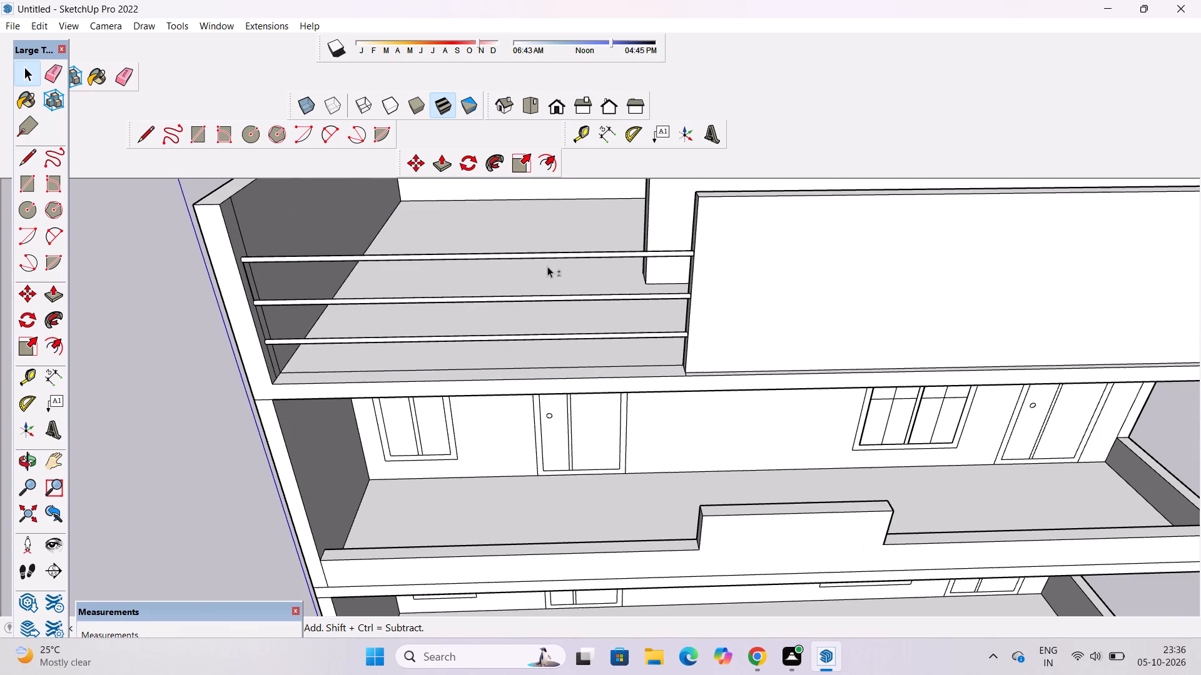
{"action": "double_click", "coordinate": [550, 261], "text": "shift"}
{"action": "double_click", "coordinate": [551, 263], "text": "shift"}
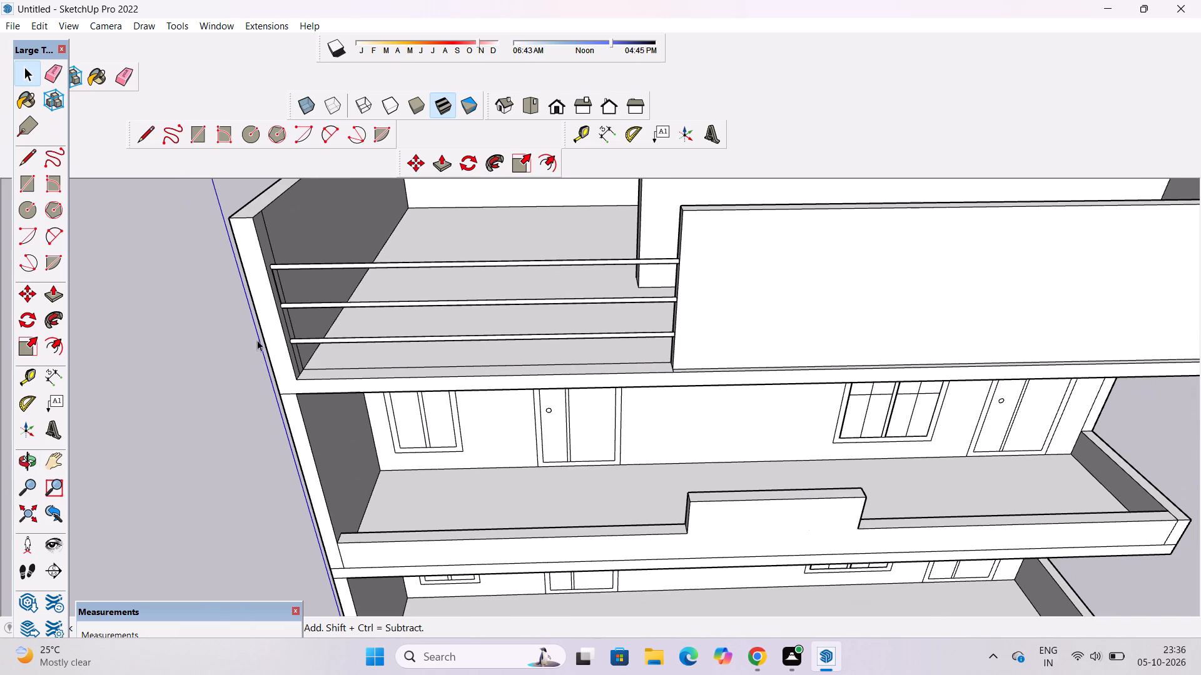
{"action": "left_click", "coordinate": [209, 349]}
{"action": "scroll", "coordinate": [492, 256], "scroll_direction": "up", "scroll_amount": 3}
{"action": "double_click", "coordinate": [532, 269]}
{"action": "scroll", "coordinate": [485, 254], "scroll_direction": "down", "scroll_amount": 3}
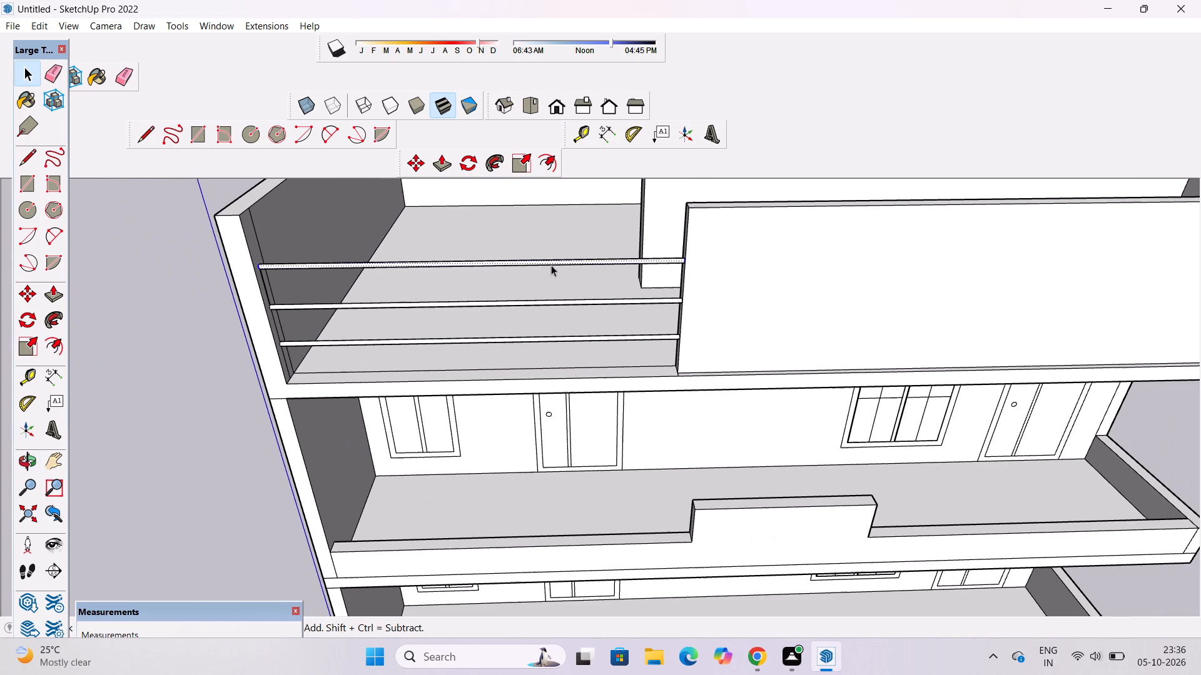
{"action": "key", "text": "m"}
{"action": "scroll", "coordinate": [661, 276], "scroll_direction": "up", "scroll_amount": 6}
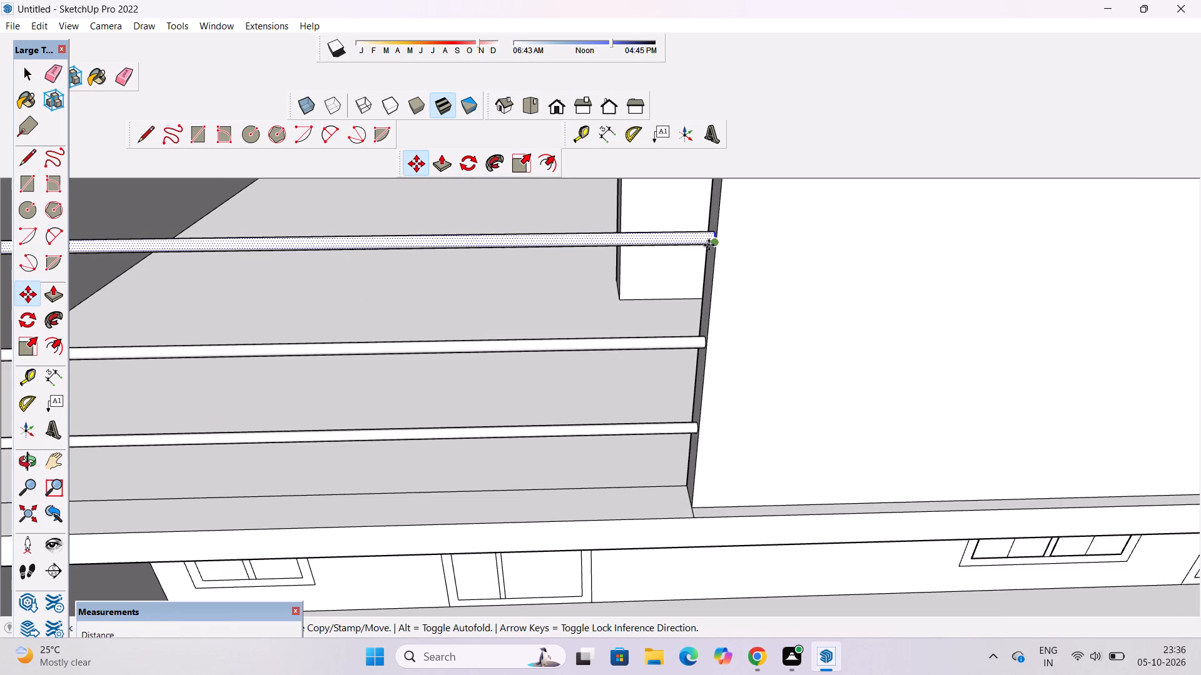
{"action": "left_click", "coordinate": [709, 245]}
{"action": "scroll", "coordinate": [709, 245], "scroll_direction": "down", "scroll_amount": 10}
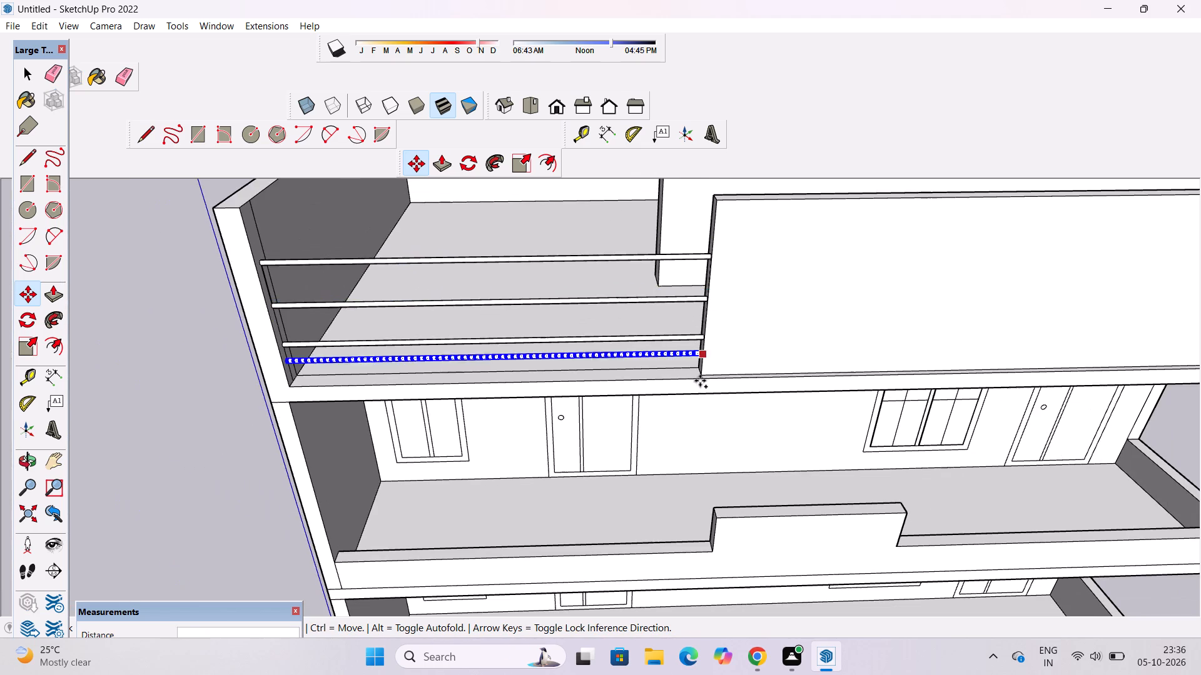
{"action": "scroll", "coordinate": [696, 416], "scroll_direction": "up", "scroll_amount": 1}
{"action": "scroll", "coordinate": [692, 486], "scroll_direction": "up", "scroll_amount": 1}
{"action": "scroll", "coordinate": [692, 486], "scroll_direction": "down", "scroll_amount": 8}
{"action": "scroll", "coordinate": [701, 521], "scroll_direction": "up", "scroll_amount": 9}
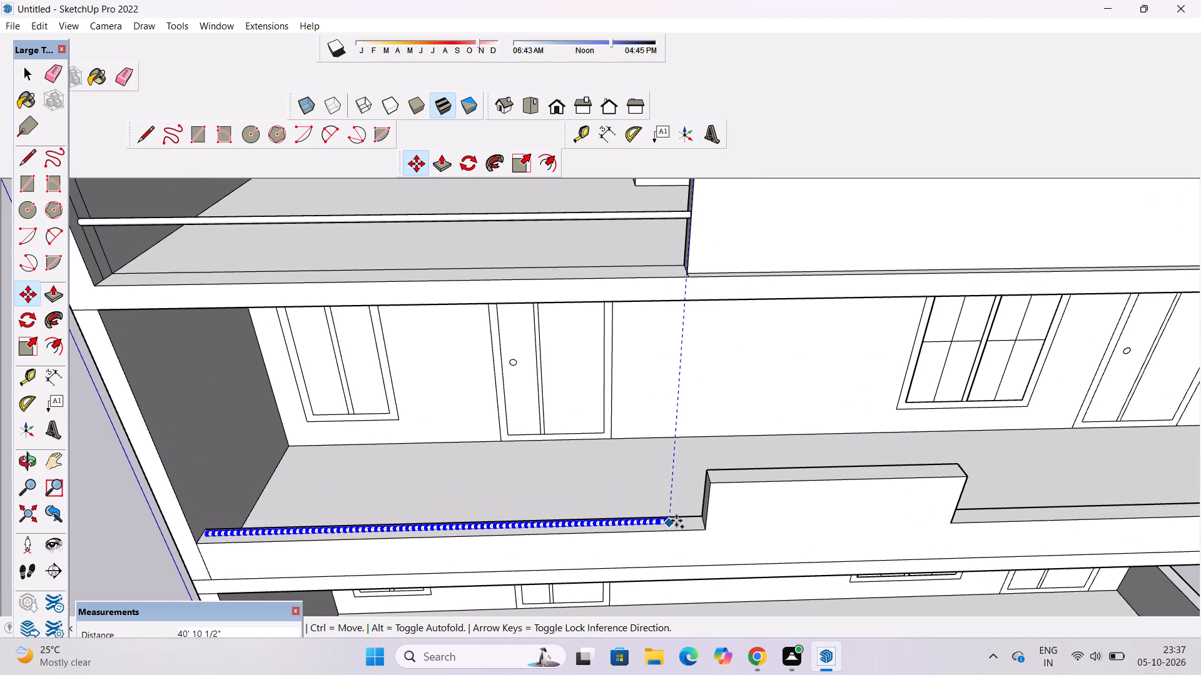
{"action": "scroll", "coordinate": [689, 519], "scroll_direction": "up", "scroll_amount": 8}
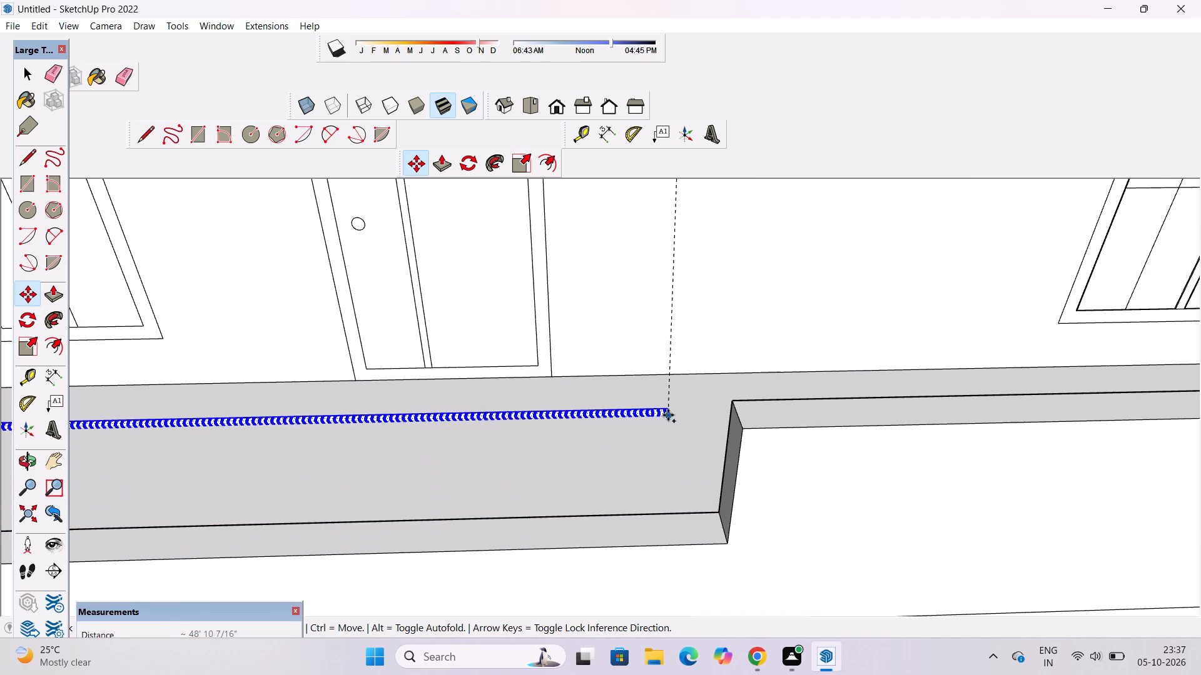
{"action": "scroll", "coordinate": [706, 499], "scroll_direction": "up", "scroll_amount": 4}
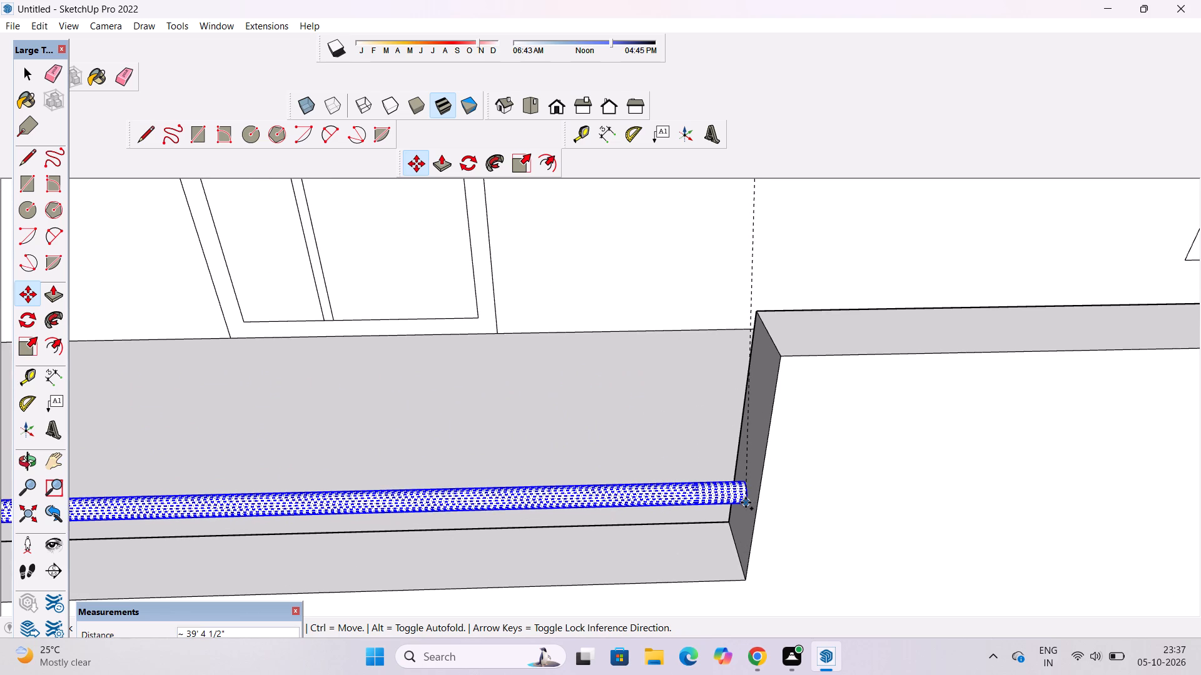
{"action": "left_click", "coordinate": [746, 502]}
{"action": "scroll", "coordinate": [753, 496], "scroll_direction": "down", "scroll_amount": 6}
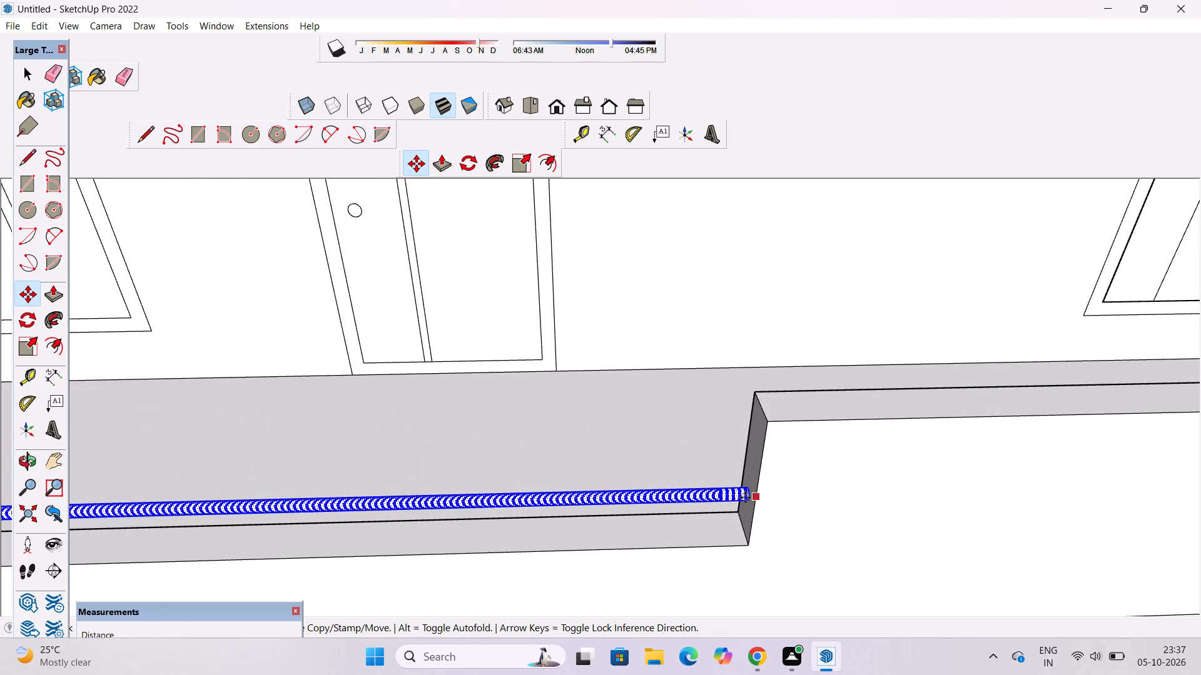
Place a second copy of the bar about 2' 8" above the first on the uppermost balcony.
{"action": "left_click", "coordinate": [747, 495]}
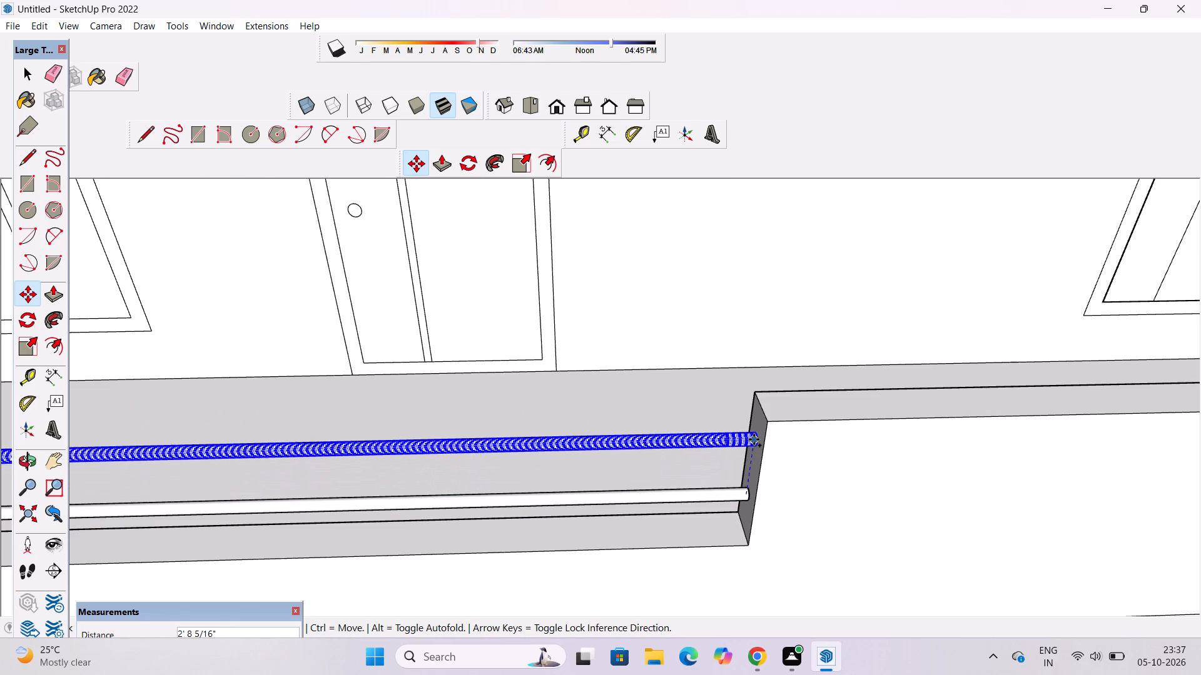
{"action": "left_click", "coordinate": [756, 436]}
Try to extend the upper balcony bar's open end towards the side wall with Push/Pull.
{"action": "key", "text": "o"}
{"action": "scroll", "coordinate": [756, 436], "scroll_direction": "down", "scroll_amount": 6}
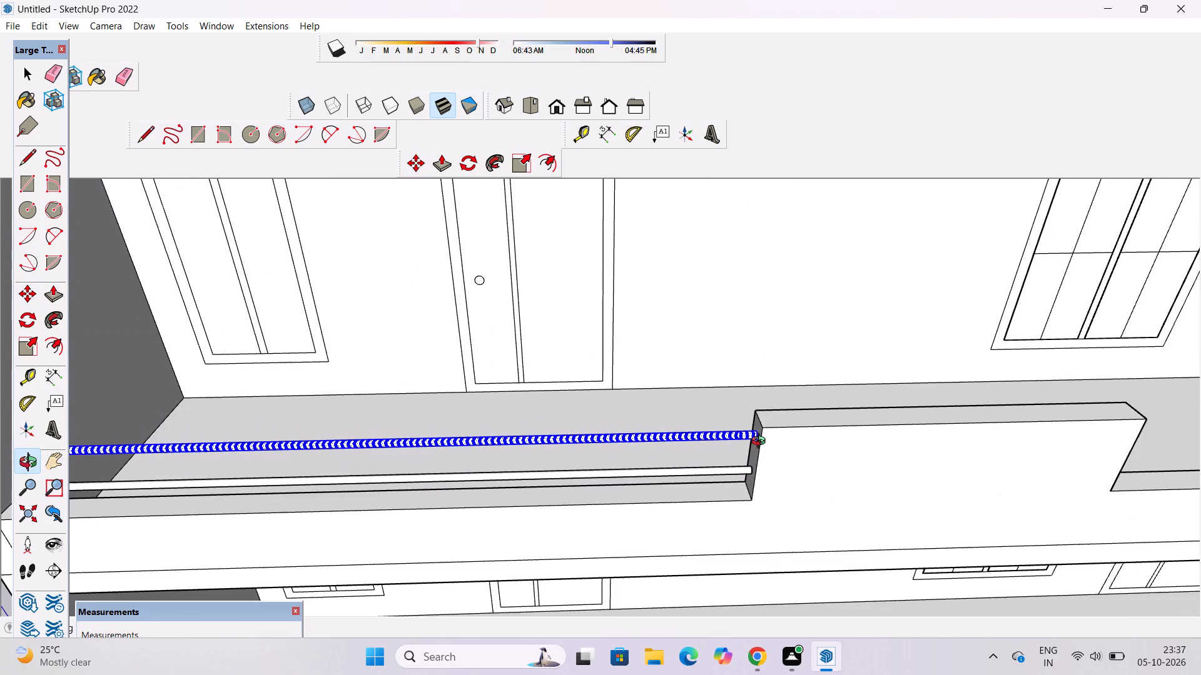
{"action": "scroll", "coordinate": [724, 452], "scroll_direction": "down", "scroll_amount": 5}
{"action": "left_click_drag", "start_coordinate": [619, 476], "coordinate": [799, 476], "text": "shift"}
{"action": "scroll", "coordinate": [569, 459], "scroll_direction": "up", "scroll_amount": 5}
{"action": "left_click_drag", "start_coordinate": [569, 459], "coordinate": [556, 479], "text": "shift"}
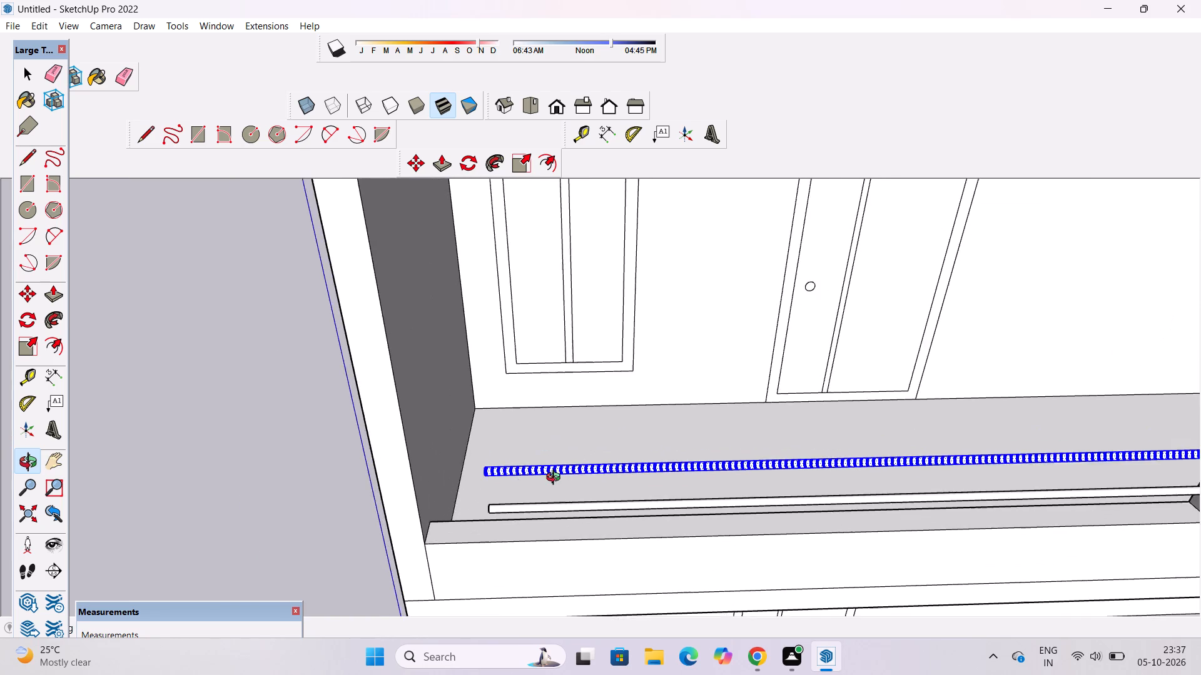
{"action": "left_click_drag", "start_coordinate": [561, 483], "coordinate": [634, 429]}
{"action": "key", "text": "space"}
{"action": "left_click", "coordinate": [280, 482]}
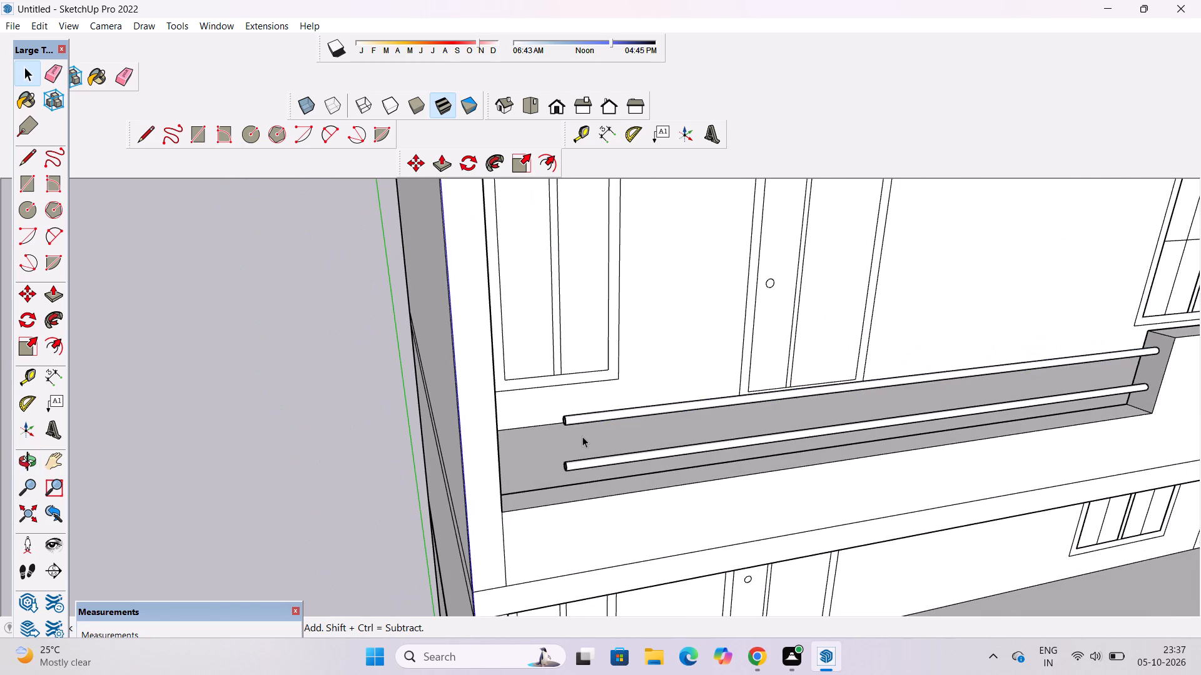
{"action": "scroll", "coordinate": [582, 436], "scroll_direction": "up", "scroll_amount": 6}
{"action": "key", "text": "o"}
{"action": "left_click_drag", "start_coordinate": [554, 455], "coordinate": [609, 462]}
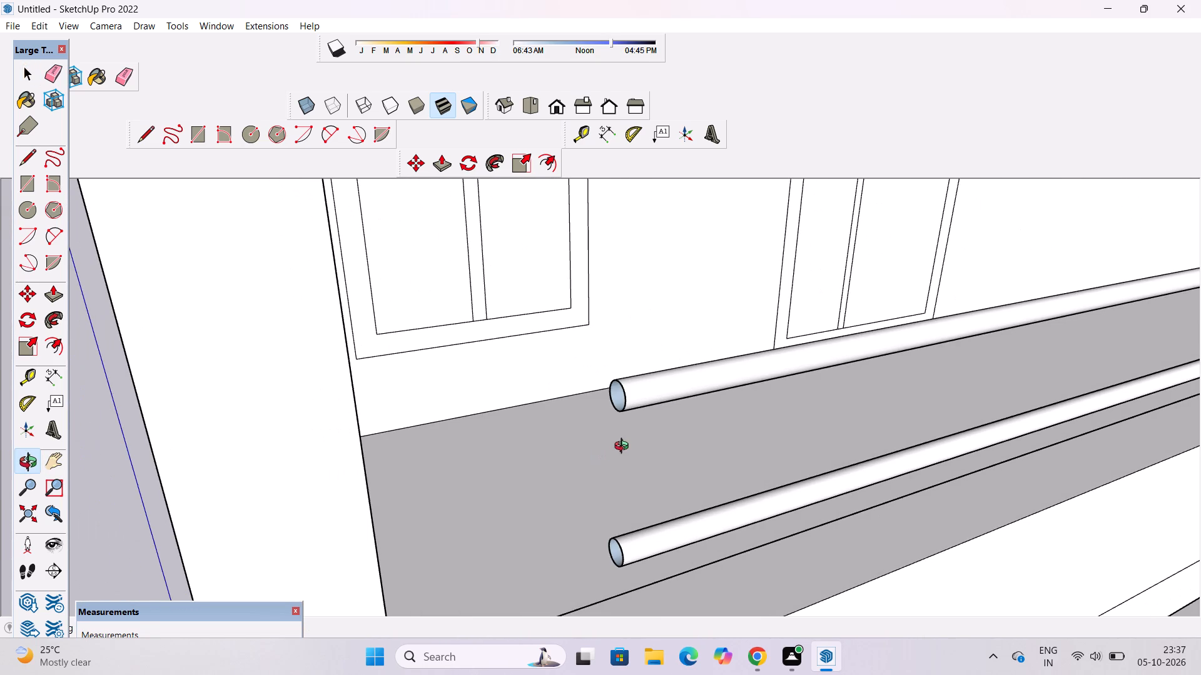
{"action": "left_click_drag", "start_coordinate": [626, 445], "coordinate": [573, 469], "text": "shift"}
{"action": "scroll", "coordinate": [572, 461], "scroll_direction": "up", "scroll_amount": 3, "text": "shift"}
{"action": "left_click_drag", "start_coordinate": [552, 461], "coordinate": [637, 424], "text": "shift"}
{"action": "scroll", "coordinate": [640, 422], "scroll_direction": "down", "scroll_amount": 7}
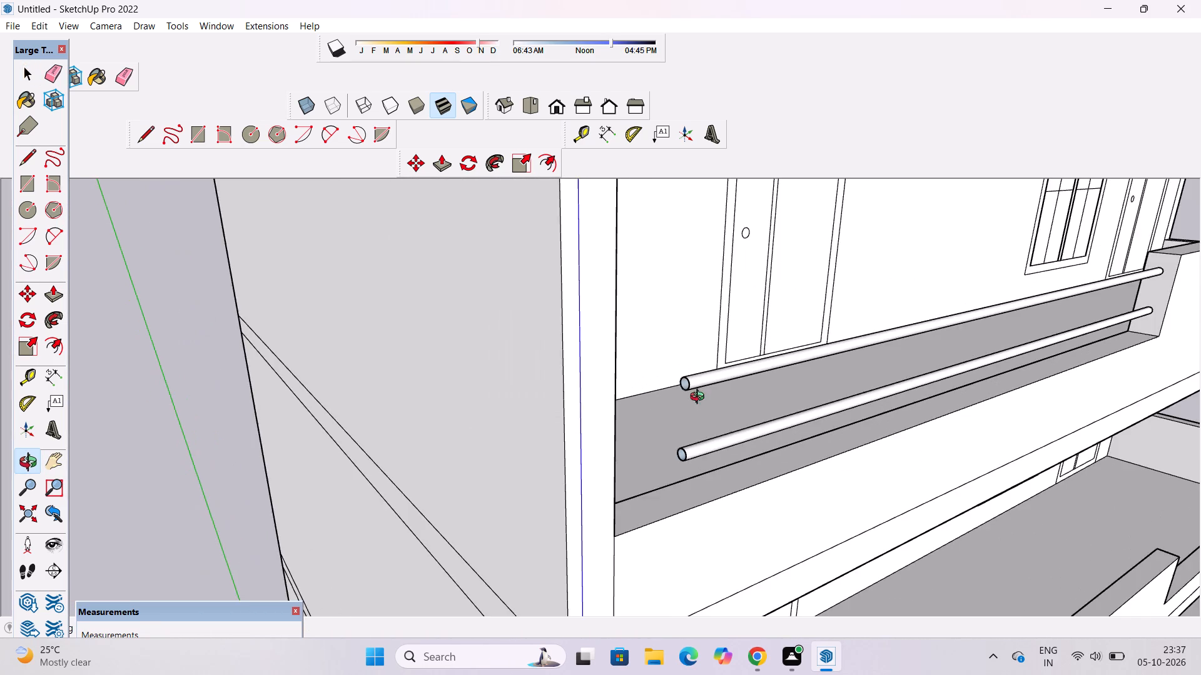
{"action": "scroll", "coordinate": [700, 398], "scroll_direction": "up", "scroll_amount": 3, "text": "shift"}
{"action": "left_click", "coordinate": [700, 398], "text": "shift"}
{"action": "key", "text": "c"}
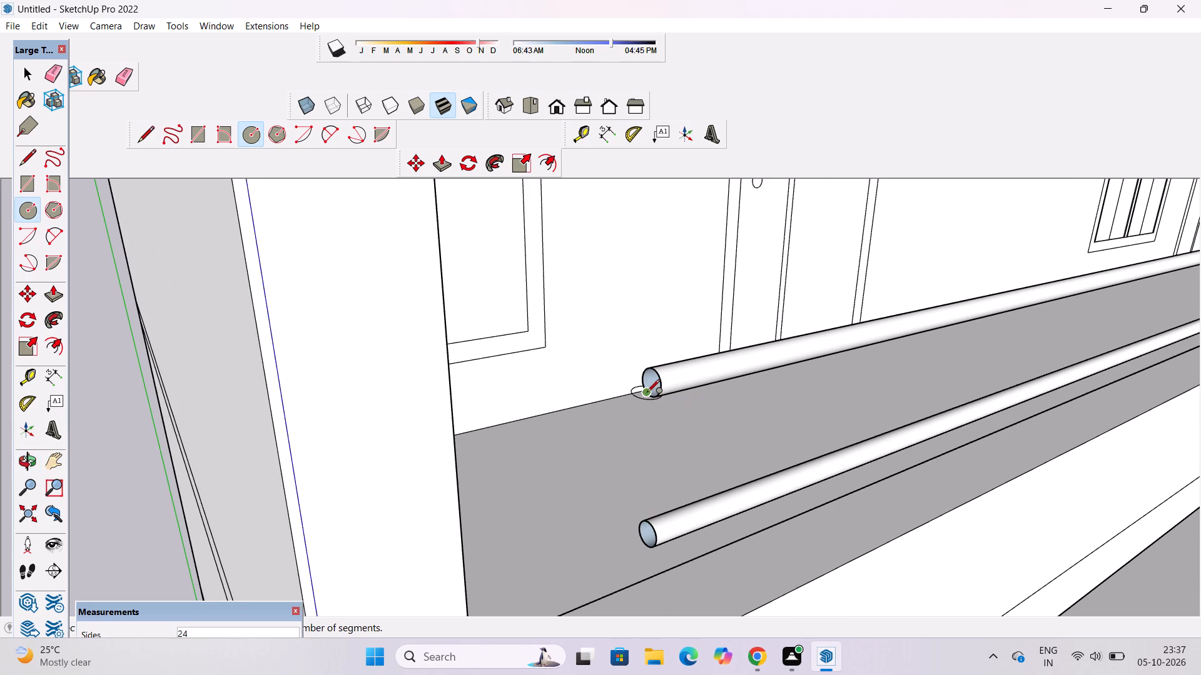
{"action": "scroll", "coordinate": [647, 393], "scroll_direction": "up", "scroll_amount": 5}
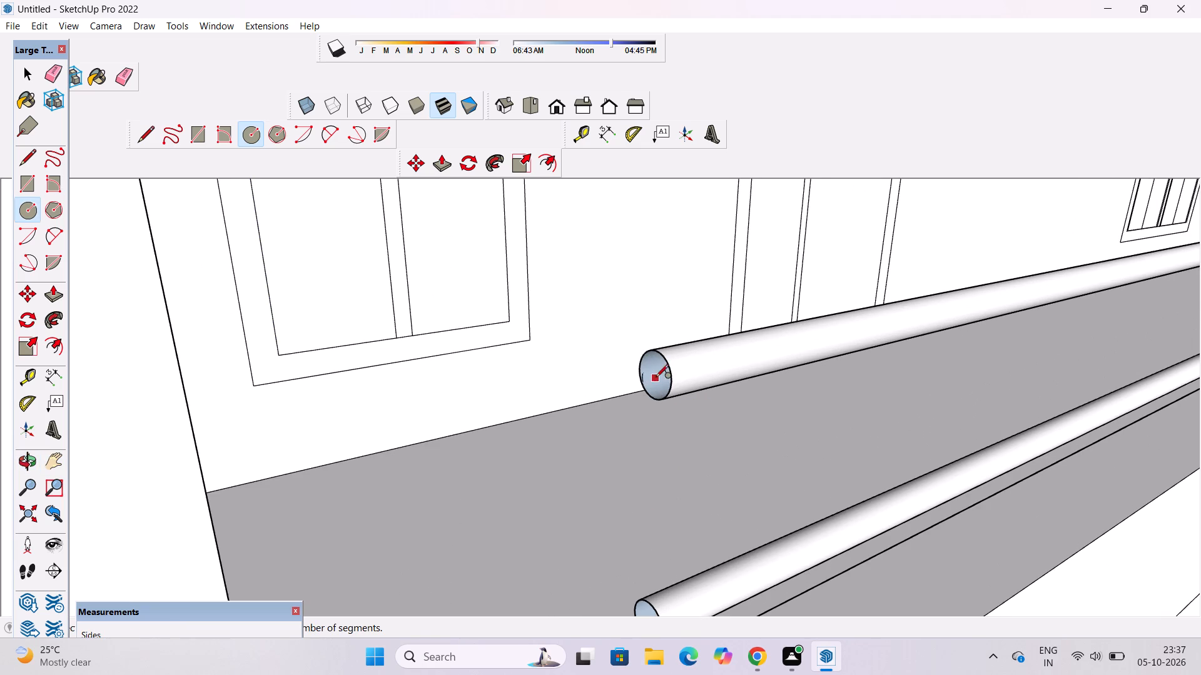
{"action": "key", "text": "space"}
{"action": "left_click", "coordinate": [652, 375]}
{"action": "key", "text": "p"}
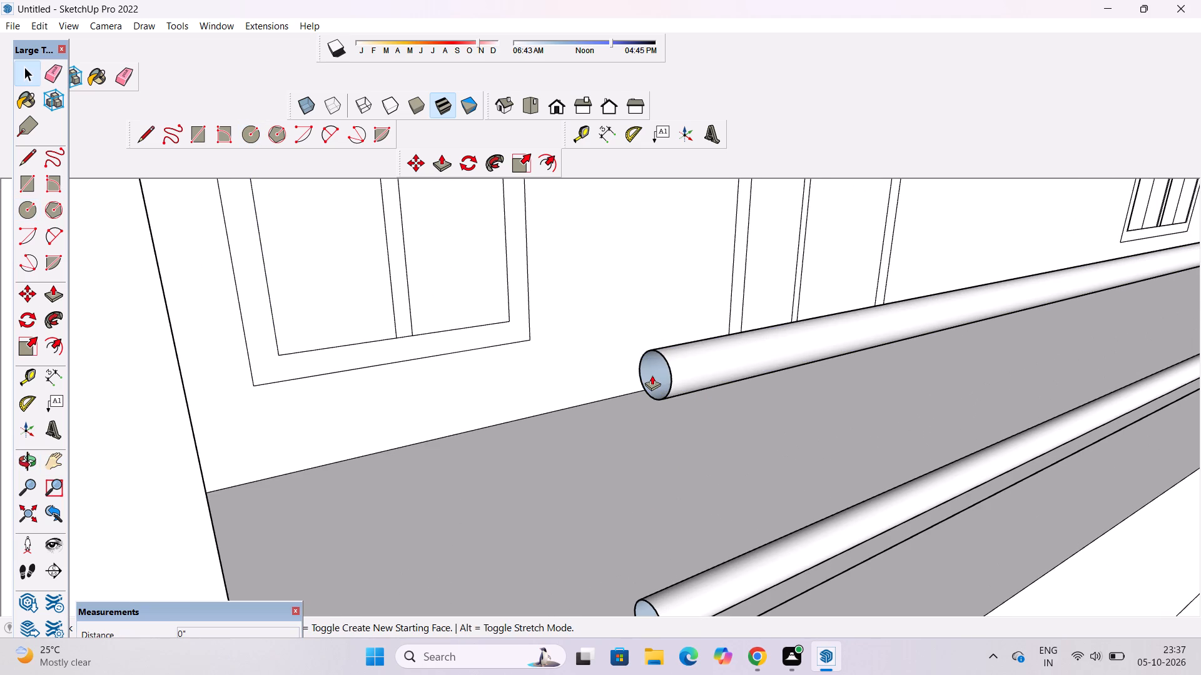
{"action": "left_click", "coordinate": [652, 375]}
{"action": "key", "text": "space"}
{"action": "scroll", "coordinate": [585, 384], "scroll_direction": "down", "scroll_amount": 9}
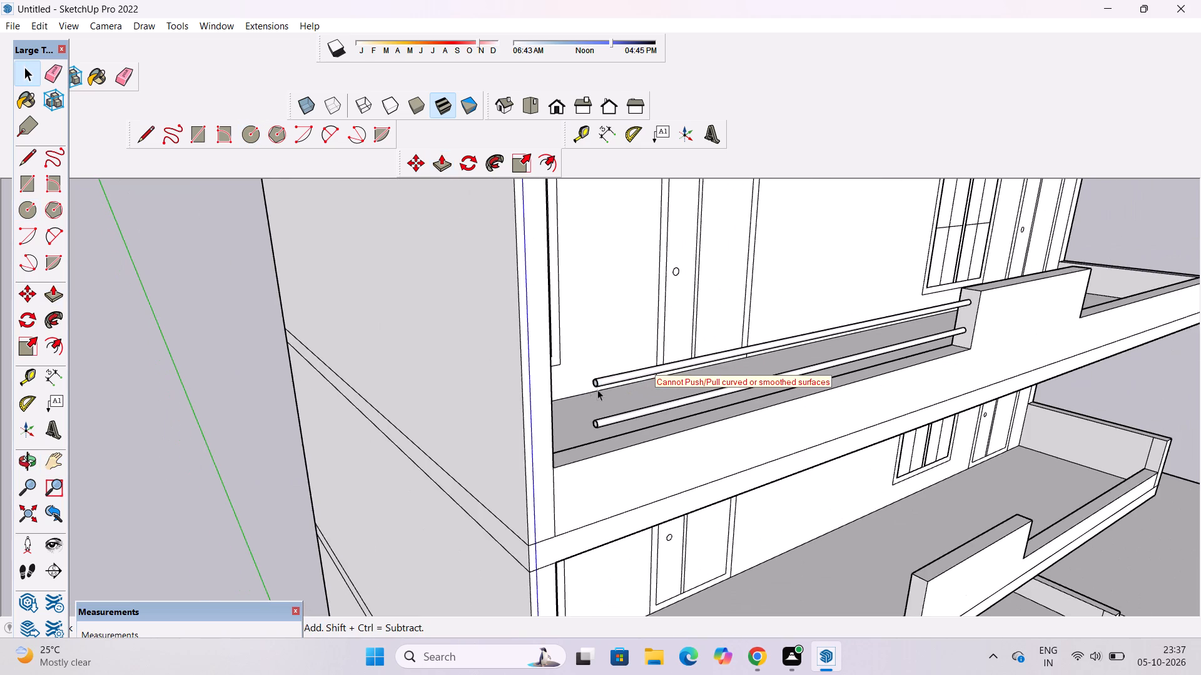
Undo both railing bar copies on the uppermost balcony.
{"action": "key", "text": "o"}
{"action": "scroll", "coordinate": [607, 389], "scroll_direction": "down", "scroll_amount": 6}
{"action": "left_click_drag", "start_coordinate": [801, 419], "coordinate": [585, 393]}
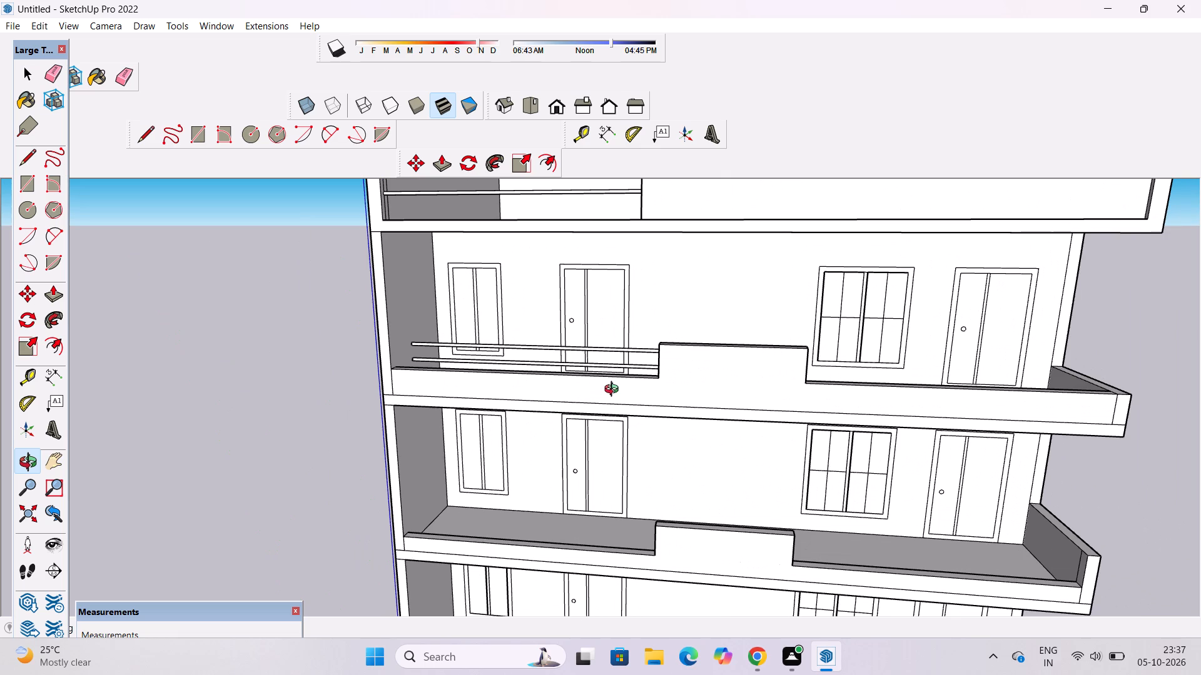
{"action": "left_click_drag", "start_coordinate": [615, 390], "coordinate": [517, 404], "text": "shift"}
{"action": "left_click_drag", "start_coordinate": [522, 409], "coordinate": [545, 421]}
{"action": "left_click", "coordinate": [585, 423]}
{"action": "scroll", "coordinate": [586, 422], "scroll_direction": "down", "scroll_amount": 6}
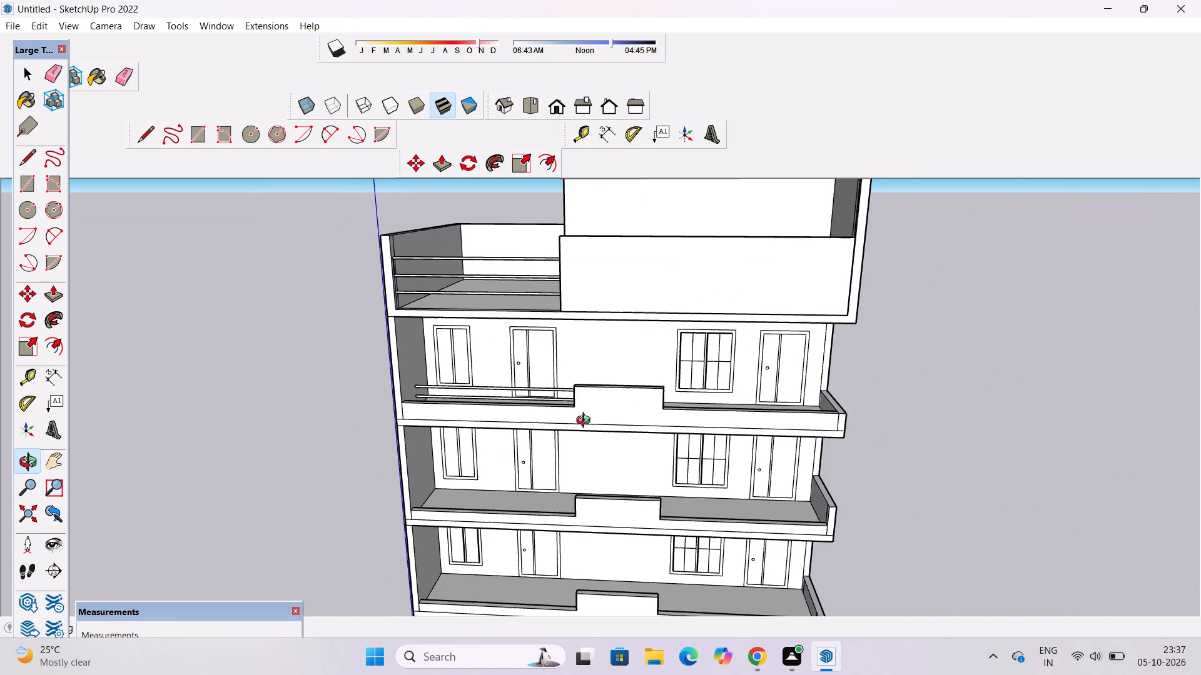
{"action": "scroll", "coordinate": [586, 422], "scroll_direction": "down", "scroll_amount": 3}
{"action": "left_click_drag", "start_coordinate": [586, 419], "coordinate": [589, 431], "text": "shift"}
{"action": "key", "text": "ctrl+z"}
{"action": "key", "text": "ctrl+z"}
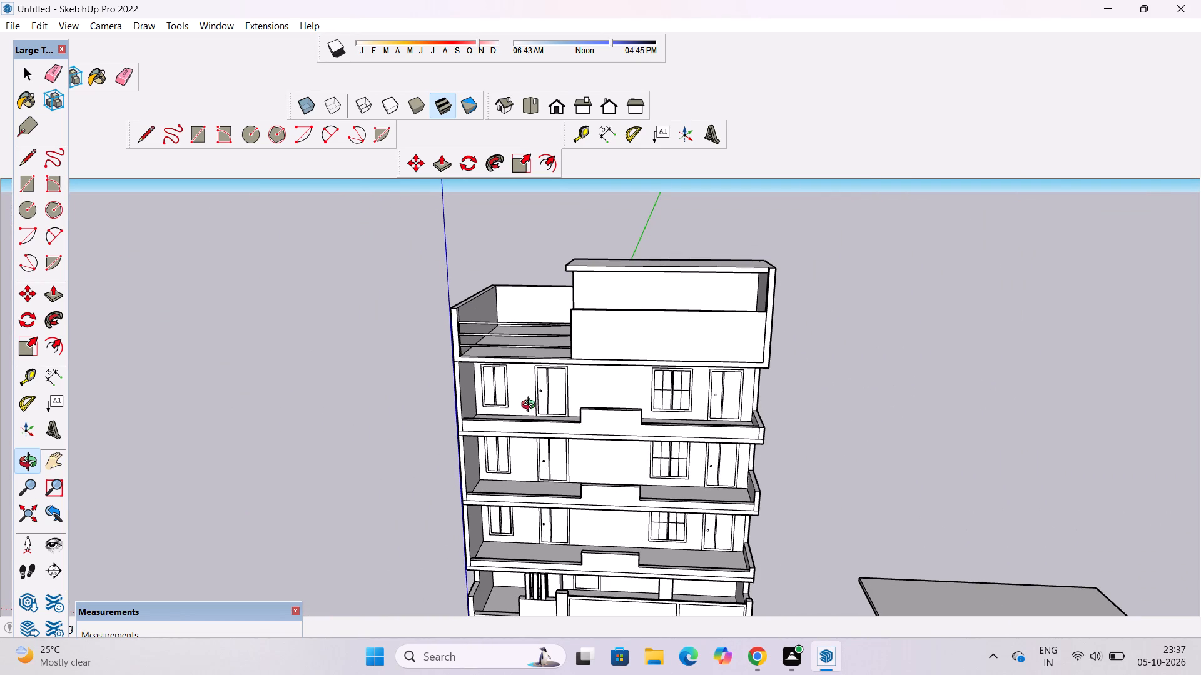
Push/Pull the left end of the uppermost balcony parapet's raised section outward by 1' 5 7/8".
{"action": "left_click_drag", "start_coordinate": [491, 427], "coordinate": [511, 449]}
{"action": "scroll", "coordinate": [527, 403], "scroll_direction": "up", "scroll_amount": 4}
{"action": "left_click_drag", "start_coordinate": [649, 448], "coordinate": [595, 422], "text": "shift"}
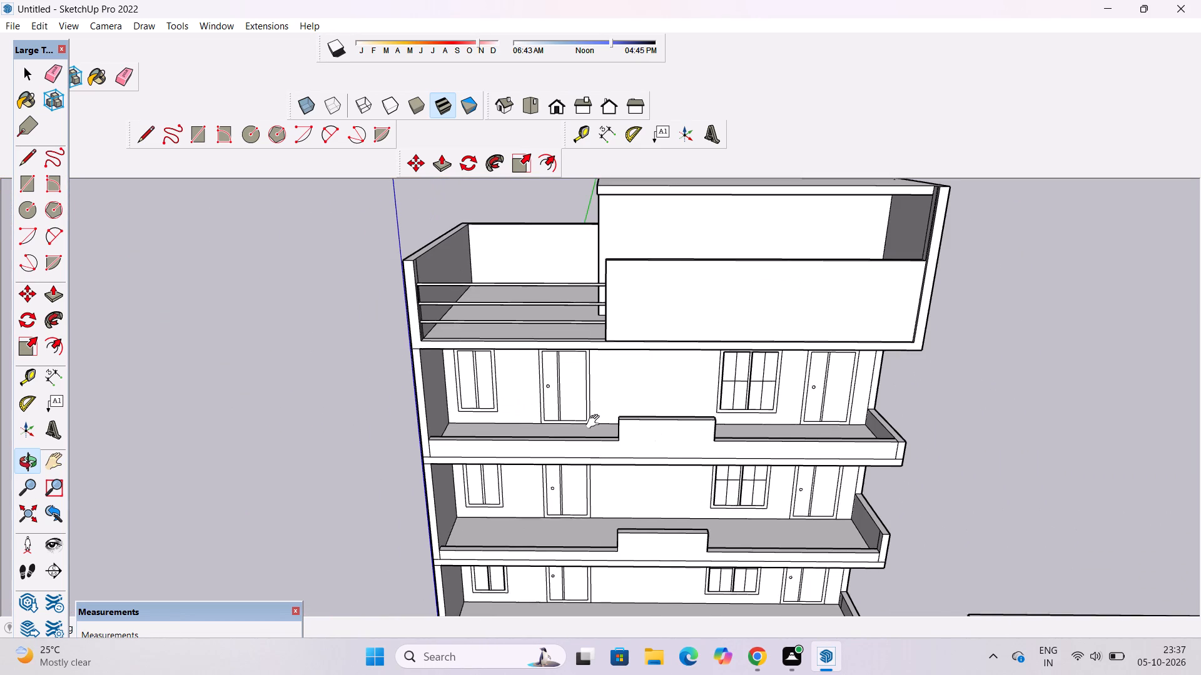
{"action": "left_click_drag", "start_coordinate": [595, 422], "coordinate": [592, 421], "text": "shift"}
{"action": "left_click_drag", "start_coordinate": [575, 421], "coordinate": [656, 423]}
{"action": "scroll", "coordinate": [595, 412], "scroll_direction": "up", "scroll_amount": 5}
{"action": "left_click_drag", "start_coordinate": [588, 412], "coordinate": [612, 415]}
{"action": "scroll", "coordinate": [611, 415], "scroll_direction": "up", "scroll_amount": 4}
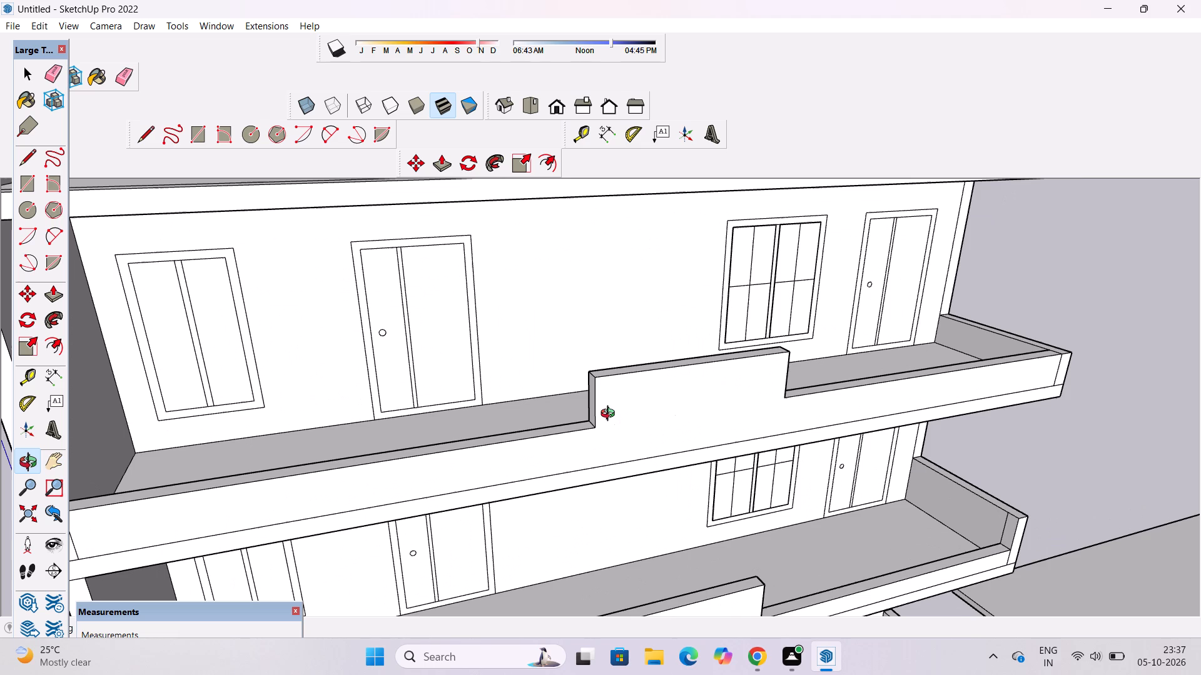
{"action": "key", "text": "p"}
{"action": "scroll", "coordinate": [582, 397], "scroll_direction": "up", "scroll_amount": 3}
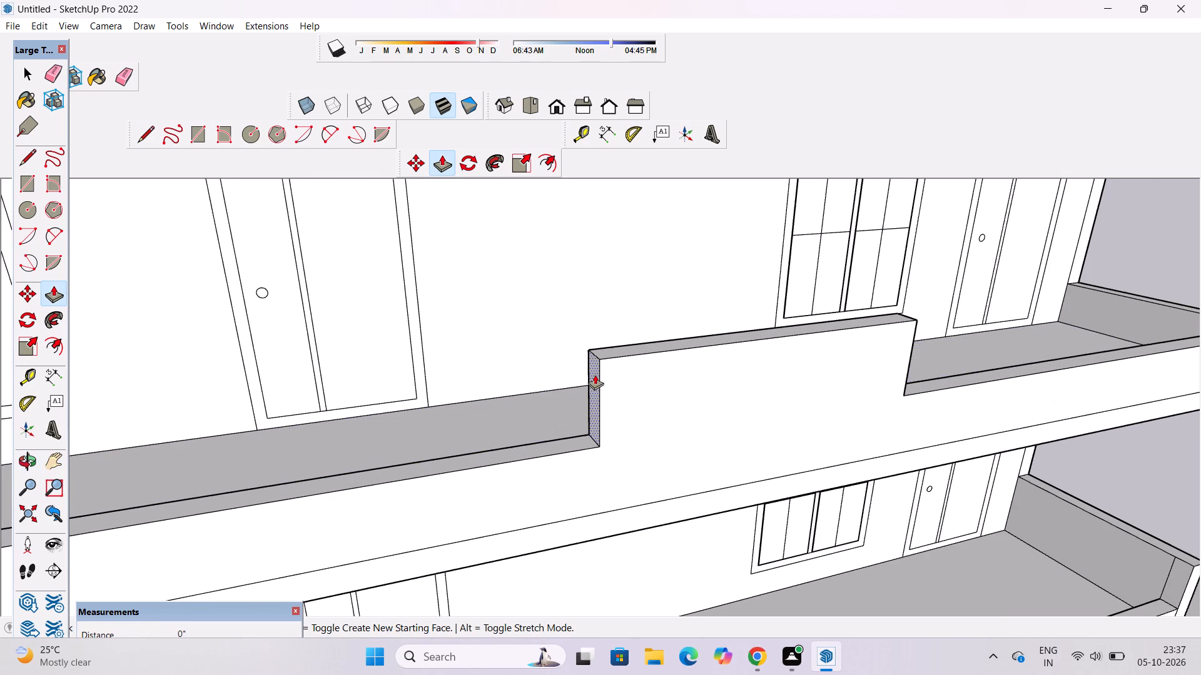
{"action": "left_click", "coordinate": [595, 374]}
{"action": "left_click", "coordinate": [573, 380]}
Push/Pull the right end of the uppermost balcony parapet's raised section outward by 2' 4 11/16".
{"action": "scroll", "coordinate": [555, 384], "scroll_direction": "down", "scroll_amount": 2}
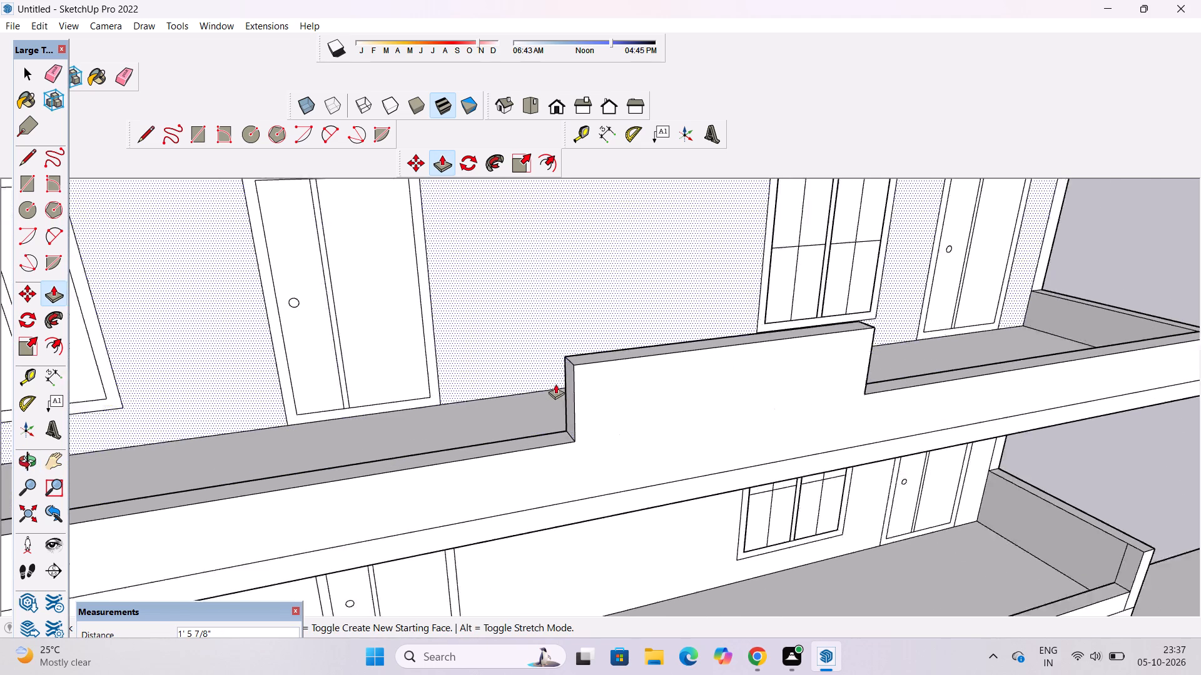
{"action": "scroll", "coordinate": [555, 384], "scroll_direction": "down", "scroll_amount": 8}
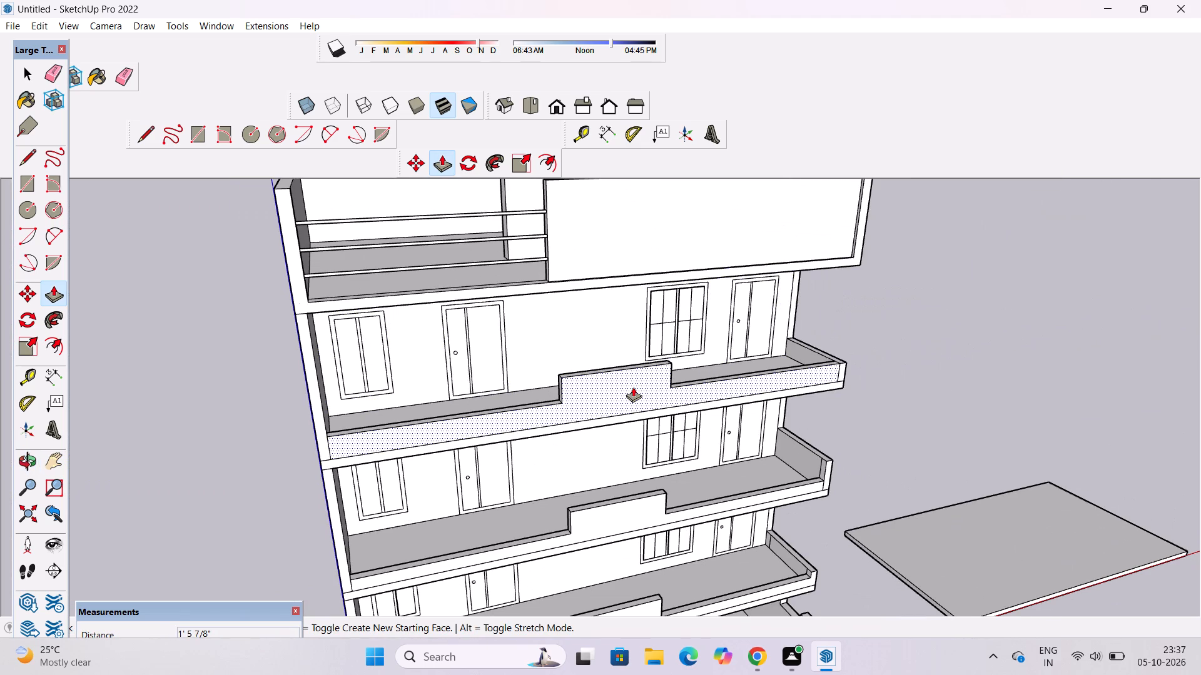
{"action": "key", "text": "space"}
{"action": "type", "text": "o"}
{"action": "scroll", "coordinate": [633, 389], "scroll_direction": "down", "scroll_amount": 6}
{"action": "left_click_drag", "start_coordinate": [757, 425], "coordinate": [595, 389]}
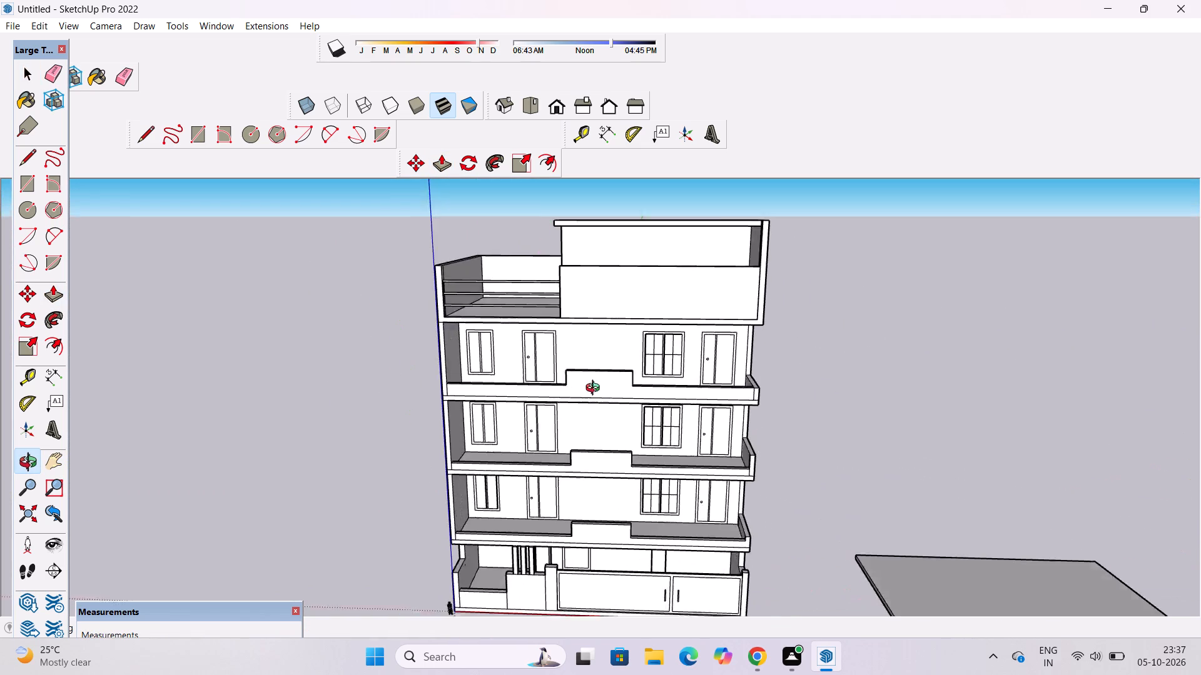
{"action": "left_click_drag", "start_coordinate": [595, 389], "coordinate": [594, 389]}
{"action": "scroll", "coordinate": [671, 384], "scroll_direction": "up", "scroll_amount": 5}
{"action": "left_click_drag", "start_coordinate": [671, 386], "coordinate": [560, 412]}
{"action": "scroll", "coordinate": [561, 392], "scroll_direction": "up", "scroll_amount": 5}
{"action": "left_click_drag", "start_coordinate": [569, 399], "coordinate": [549, 411]}
{"action": "left_click_drag", "start_coordinate": [549, 411], "coordinate": [575, 432], "text": "shift"}
{"action": "scroll", "coordinate": [560, 404], "scroll_direction": "up", "scroll_amount": 4}
{"action": "key", "text": "p"}
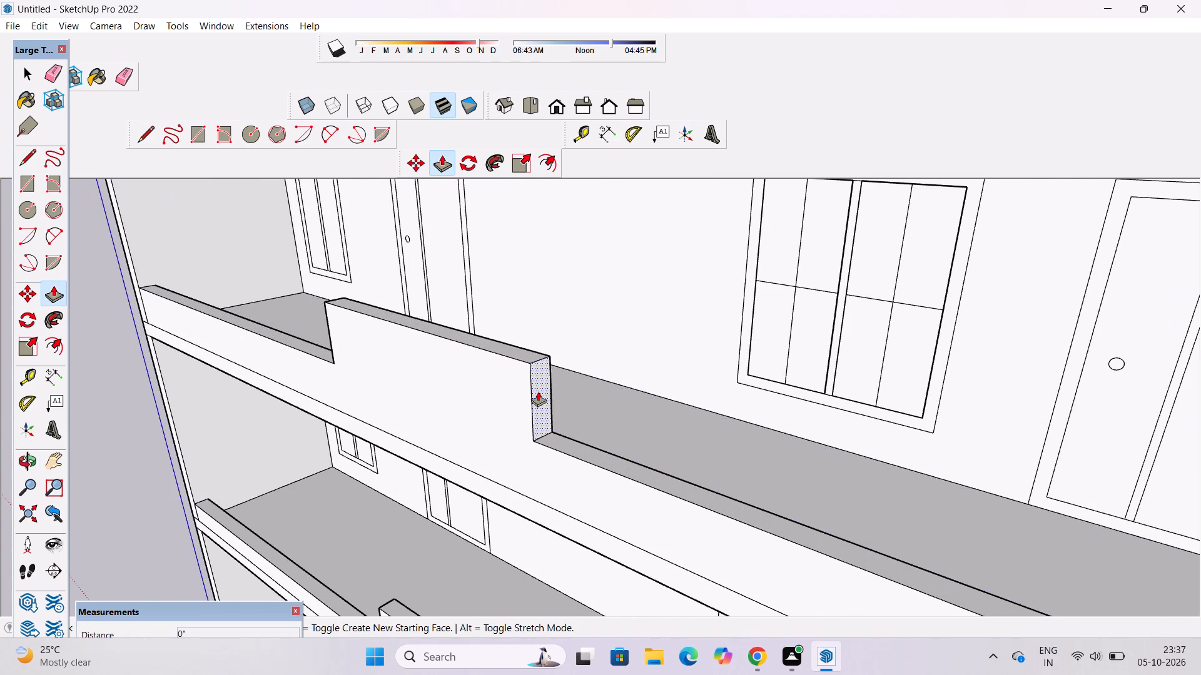
{"action": "left_click", "coordinate": [538, 391]}
{"action": "left_click", "coordinate": [561, 404]}
Extend the right end of the second balcony's raised parapet section by 2' 4 11/16", aligned with the one above.
{"action": "scroll", "coordinate": [611, 319], "scroll_direction": "down", "scroll_amount": 10}
{"action": "scroll", "coordinate": [614, 491], "scroll_direction": "up", "scroll_amount": 3}
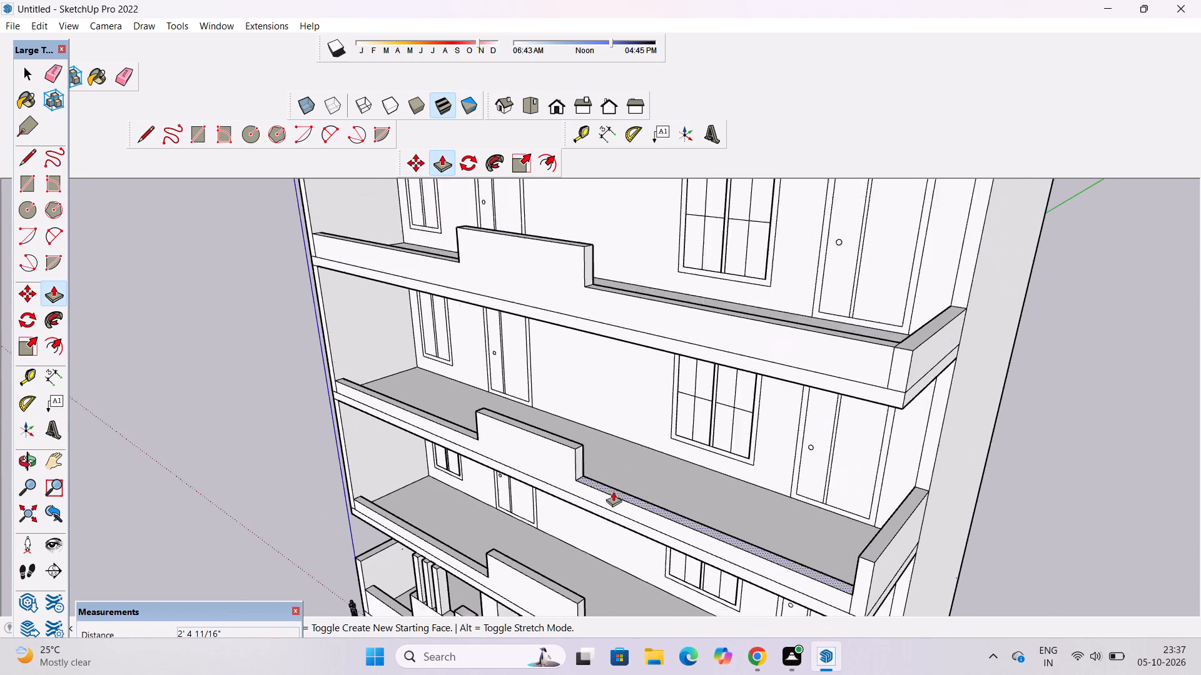
{"action": "scroll", "coordinate": [613, 491], "scroll_direction": "up", "scroll_amount": 2}
{"action": "left_click", "coordinate": [574, 456]}
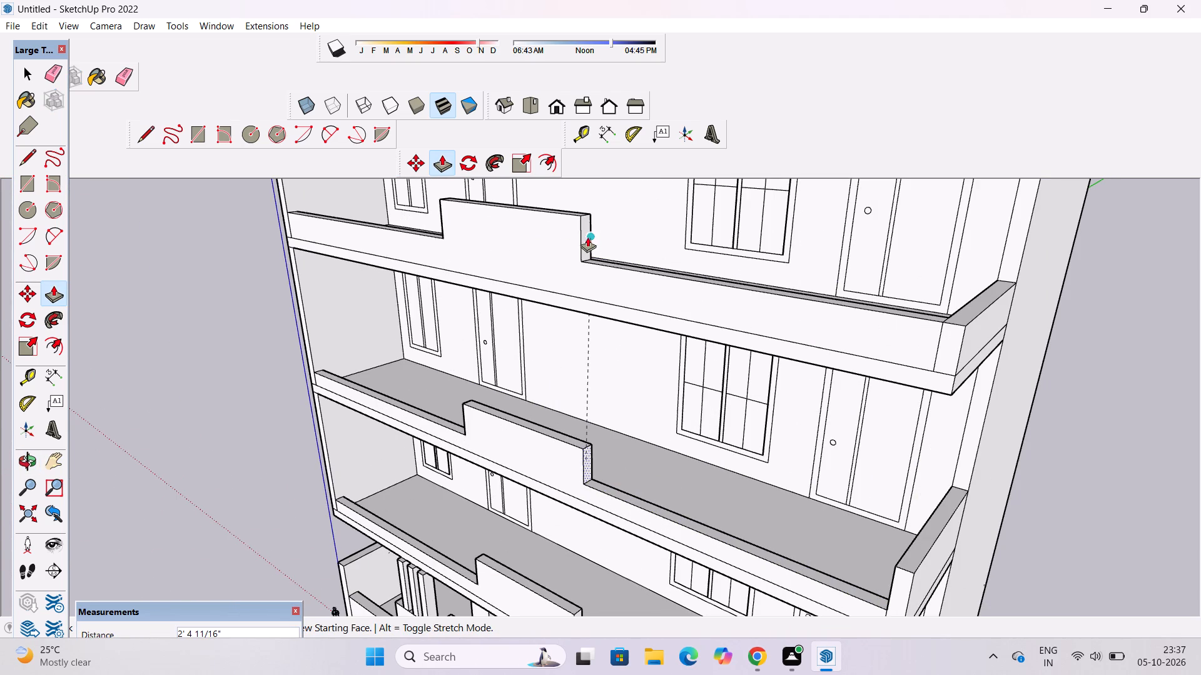
{"action": "left_click", "coordinate": [587, 237]}
Extend the left end of the second balcony's raised parapet section by 1' 5 7/8", aligned with the one above.
{"action": "scroll", "coordinate": [811, 426], "scroll_direction": "down", "scroll_amount": 4}
{"action": "key", "text": "o"}
{"action": "left_click_drag", "start_coordinate": [641, 456], "coordinate": [893, 471]}
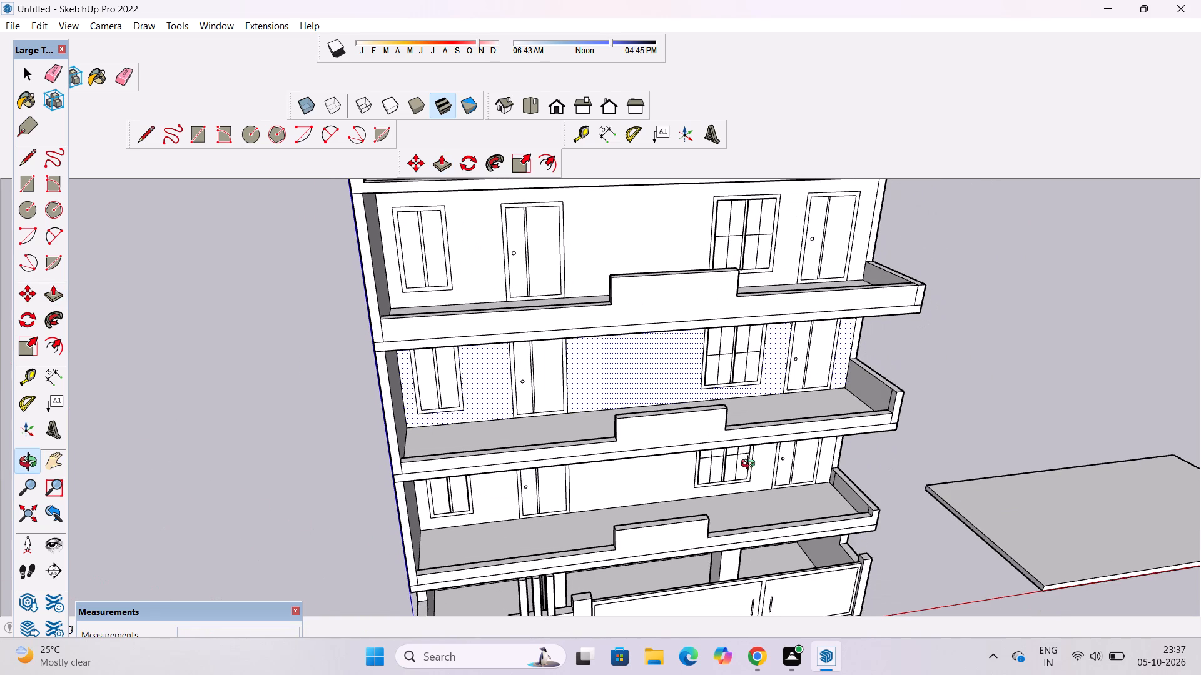
{"action": "left_click_drag", "start_coordinate": [689, 460], "coordinate": [677, 476], "text": "shift"}
{"action": "left_click_drag", "start_coordinate": [620, 467], "coordinate": [740, 437]}
{"action": "scroll", "coordinate": [681, 421], "scroll_direction": "up", "scroll_amount": 3}
{"action": "left_click_drag", "start_coordinate": [680, 423], "coordinate": [671, 464], "text": "shift"}
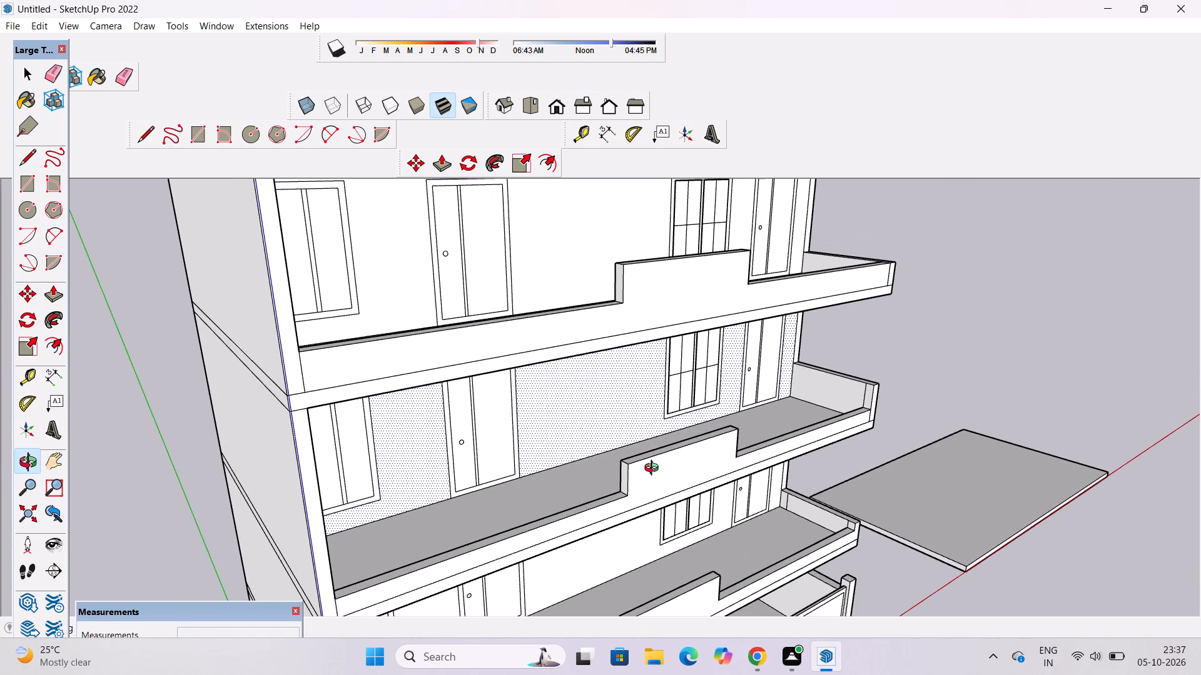
{"action": "key", "text": "p"}
{"action": "scroll", "coordinate": [630, 467], "scroll_direction": "up", "scroll_amount": 4}
{"action": "left_click", "coordinate": [622, 473]}
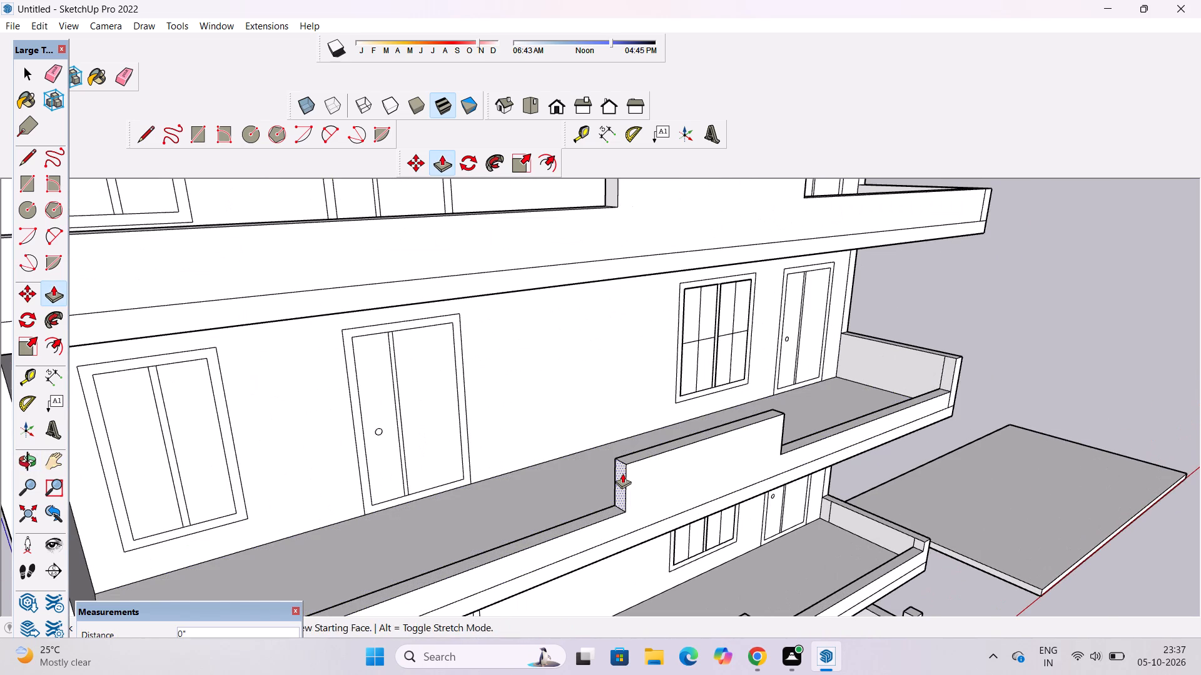
{"action": "scroll", "coordinate": [624, 474], "scroll_direction": "down", "scroll_amount": 4}
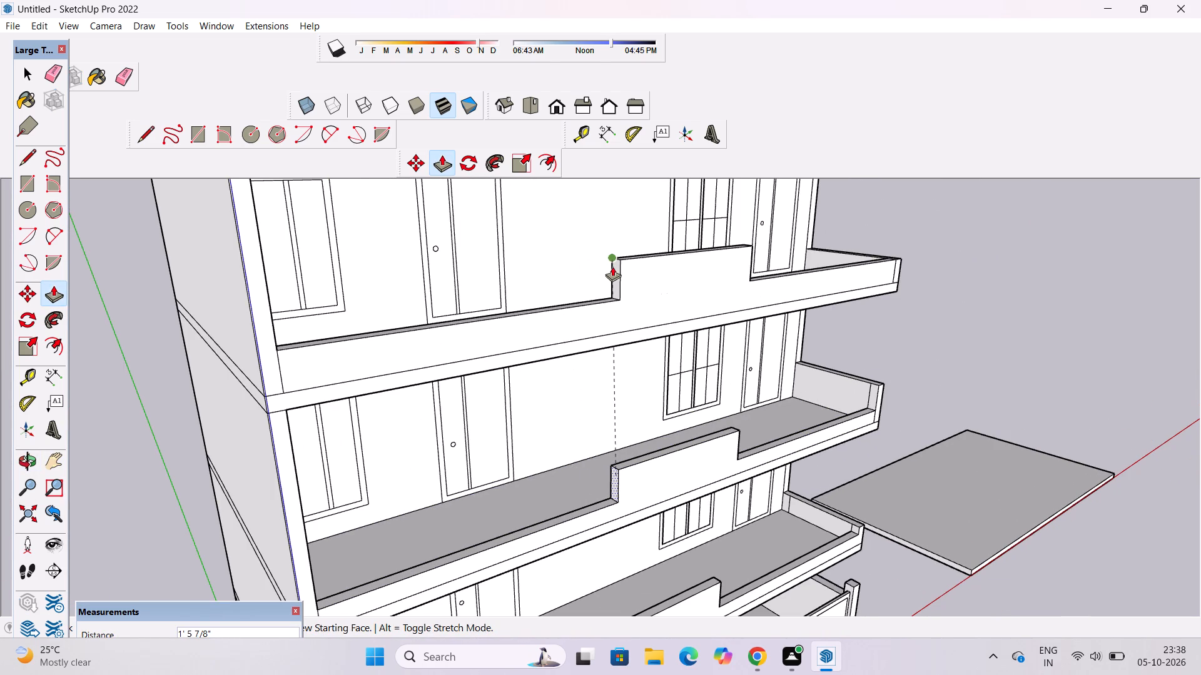
{"action": "left_click", "coordinate": [614, 266]}
Extend the right end of the lowest balcony's raised parapet section, aligned with the raised section on the balcony above.
{"action": "key", "text": "o"}
{"action": "scroll", "coordinate": [616, 307], "scroll_direction": "down", "scroll_amount": 7}
{"action": "left_click_drag", "start_coordinate": [716, 382], "coordinate": [609, 372]}
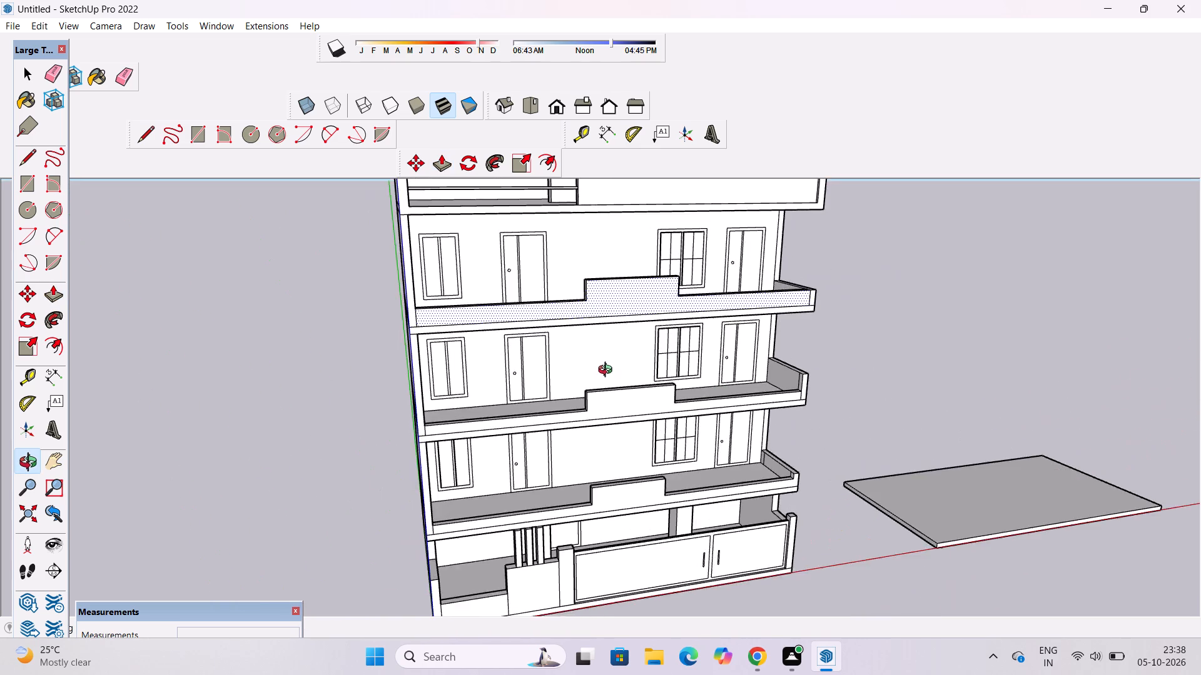
{"action": "scroll", "coordinate": [608, 371], "scroll_direction": "down", "scroll_amount": 4}
{"action": "left_click_drag", "start_coordinate": [651, 436], "coordinate": [531, 460]}
{"action": "scroll", "coordinate": [620, 461], "scroll_direction": "up", "scroll_amount": 6}
{"action": "left_click_drag", "start_coordinate": [724, 482], "coordinate": [644, 491]}
{"action": "scroll", "coordinate": [632, 468], "scroll_direction": "up", "scroll_amount": 5}
{"action": "left_click_drag", "start_coordinate": [631, 468], "coordinate": [629, 494]}
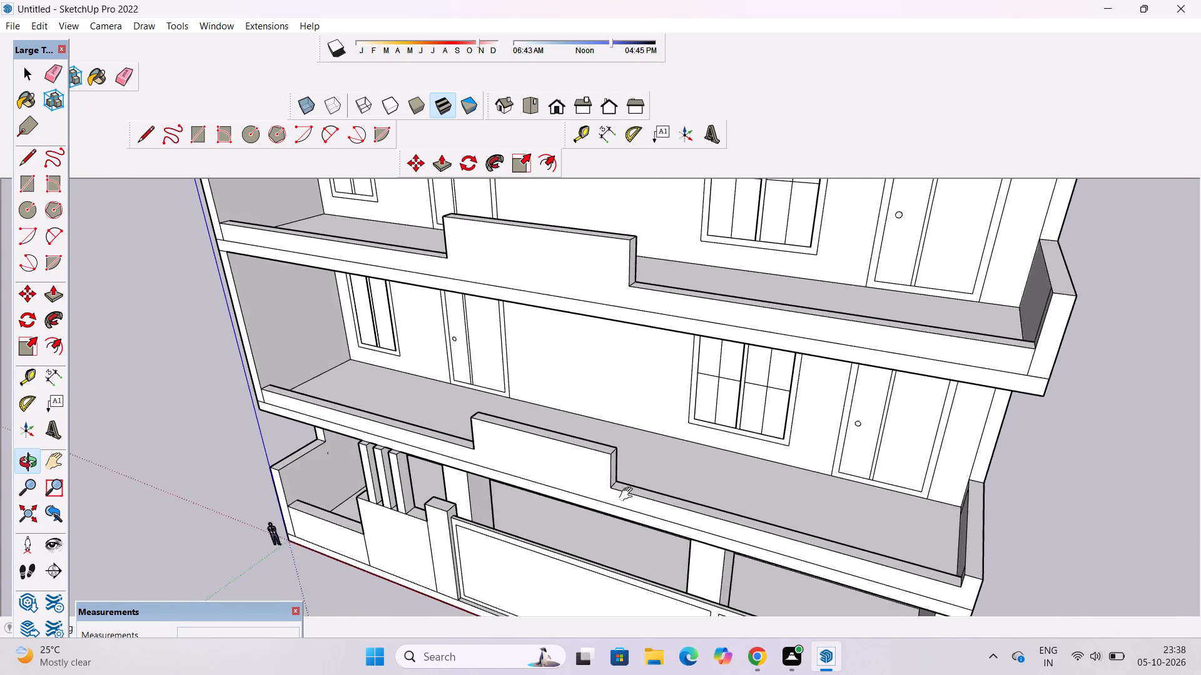
{"action": "left_click_drag", "start_coordinate": [629, 494], "coordinate": [586, 497]}
{"action": "key", "text": "p"}
{"action": "left_click", "coordinate": [577, 464]}
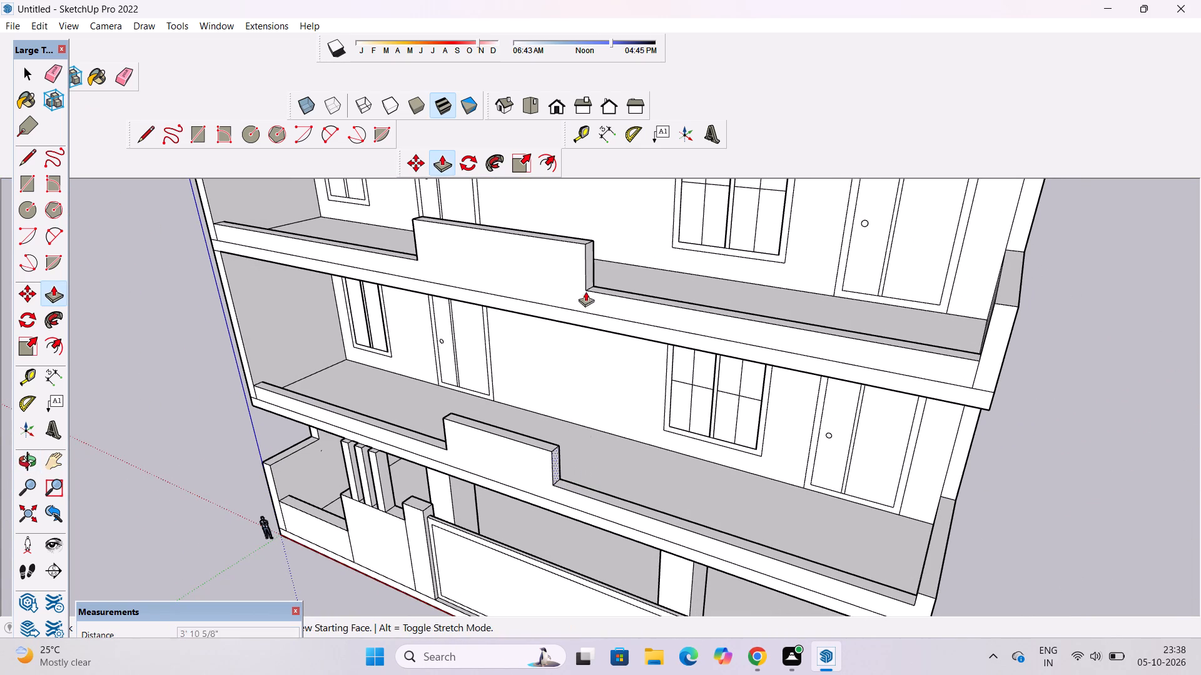
{"action": "left_click", "coordinate": [588, 263]}
Extend the left end of the lowest balcony's raised parapet section by 1' 5 7/8", aligned with the one above.
{"action": "key", "text": "o"}
{"action": "left_click_drag", "start_coordinate": [506, 423], "coordinate": [860, 392]}
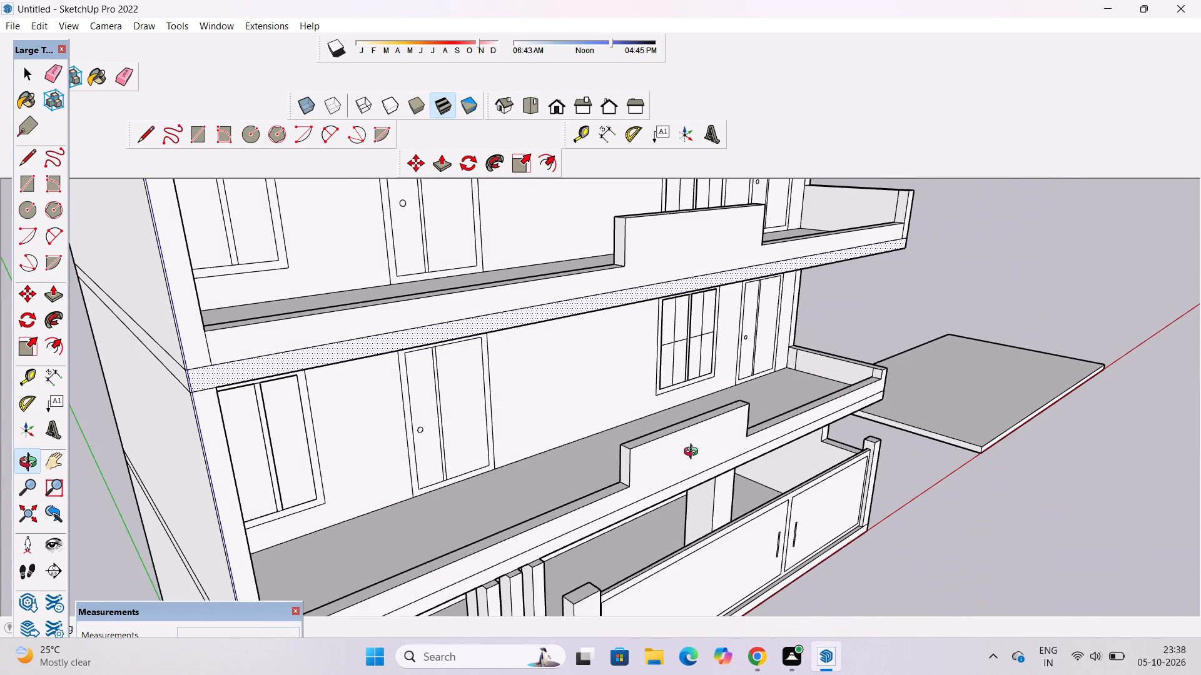
{"action": "key", "text": "p"}
{"action": "left_click", "coordinate": [629, 464]}
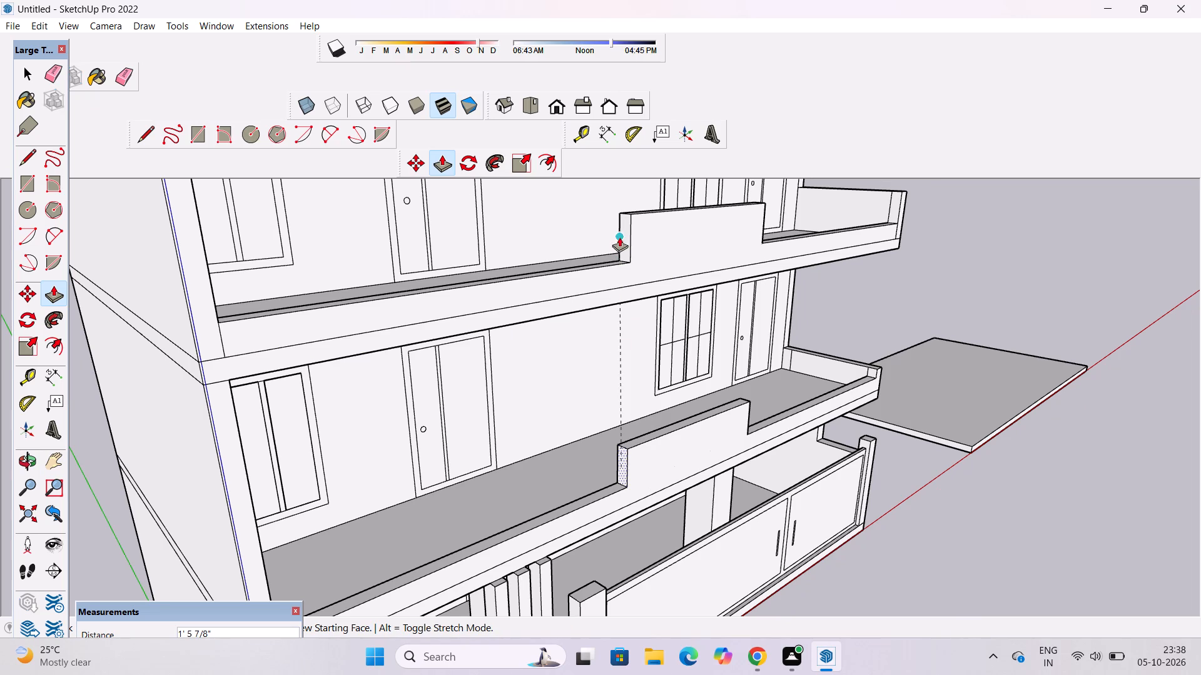
{"action": "left_click", "coordinate": [623, 228]}
Draw a 6' vertical line up the taller front boundary wall's end face, from the midpoint where it meets the low wall.
{"action": "key", "text": "o"}
{"action": "scroll", "coordinate": [575, 354], "scroll_direction": "down", "scroll_amount": 6}
{"action": "left_click_drag", "start_coordinate": [655, 423], "coordinate": [496, 436]}
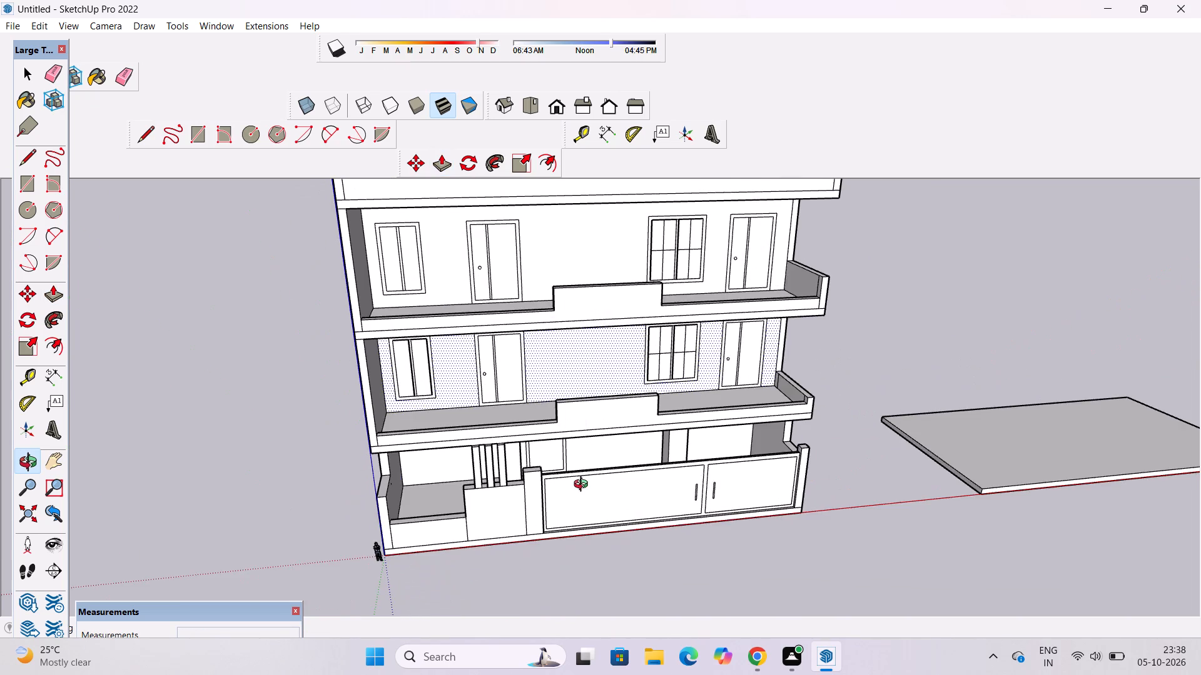
{"action": "scroll", "coordinate": [584, 486], "scroll_direction": "up", "scroll_amount": 1}
{"action": "left_click_drag", "start_coordinate": [589, 497], "coordinate": [584, 455], "text": "shift"}
{"action": "left_click_drag", "start_coordinate": [594, 473], "coordinate": [592, 449]}
{"action": "scroll", "coordinate": [624, 419], "scroll_direction": "down", "scroll_amount": 2}
{"action": "left_click_drag", "start_coordinate": [562, 462], "coordinate": [557, 554]}
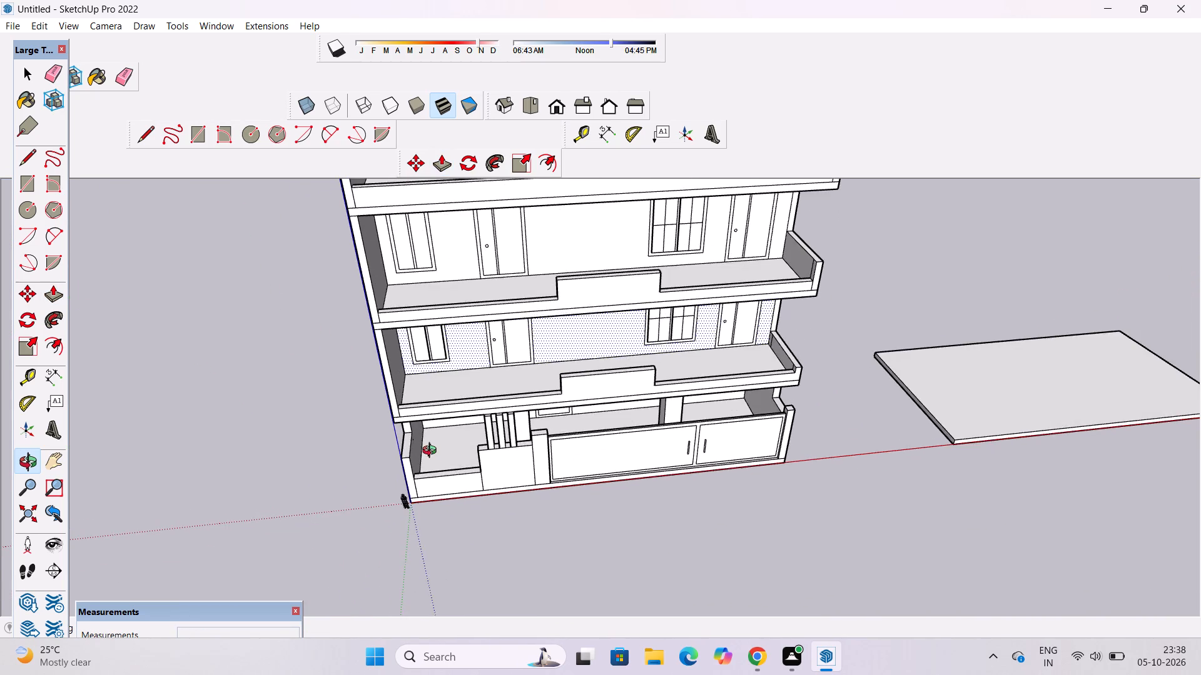
{"action": "scroll", "coordinate": [432, 452], "scroll_direction": "up", "scroll_amount": 10}
{"action": "left_click_drag", "start_coordinate": [466, 475], "coordinate": [717, 432]}
{"action": "scroll", "coordinate": [734, 434], "scroll_direction": "up", "scroll_amount": 5}
{"action": "left_click", "coordinate": [658, 456], "text": "shift"}
{"action": "left_click_drag", "start_coordinate": [641, 475], "coordinate": [681, 472]}
{"action": "key", "text": "l"}
{"action": "scroll", "coordinate": [681, 472], "scroll_direction": "up", "scroll_amount": 4}
{"action": "left_click", "coordinate": [667, 526]}
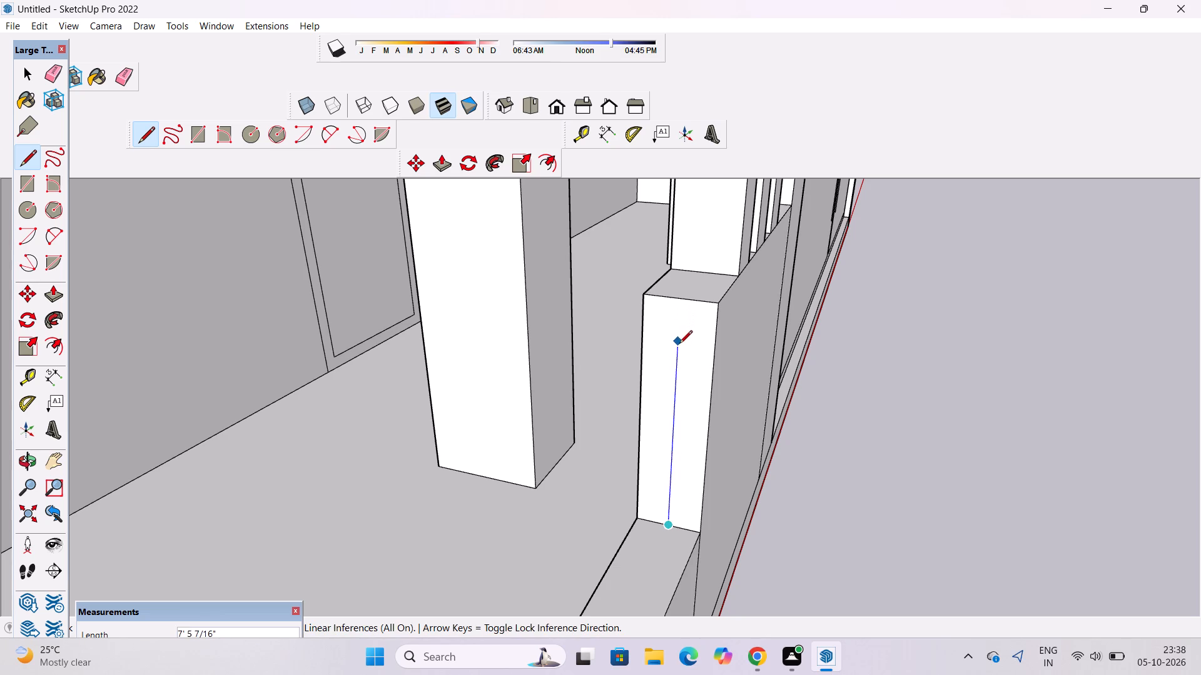
{"action": "type", "text": "6'"}
{"action": "key", "text": "Return"}
Draw a horizontal line about 21' long from the top of the 6' line across the low-wall opening to the side wall.
{"action": "key", "text": "o"}
{"action": "scroll", "coordinate": [699, 376], "scroll_direction": "down", "scroll_amount": 6}
{"action": "left_click_drag", "start_coordinate": [816, 446], "coordinate": [594, 455]}
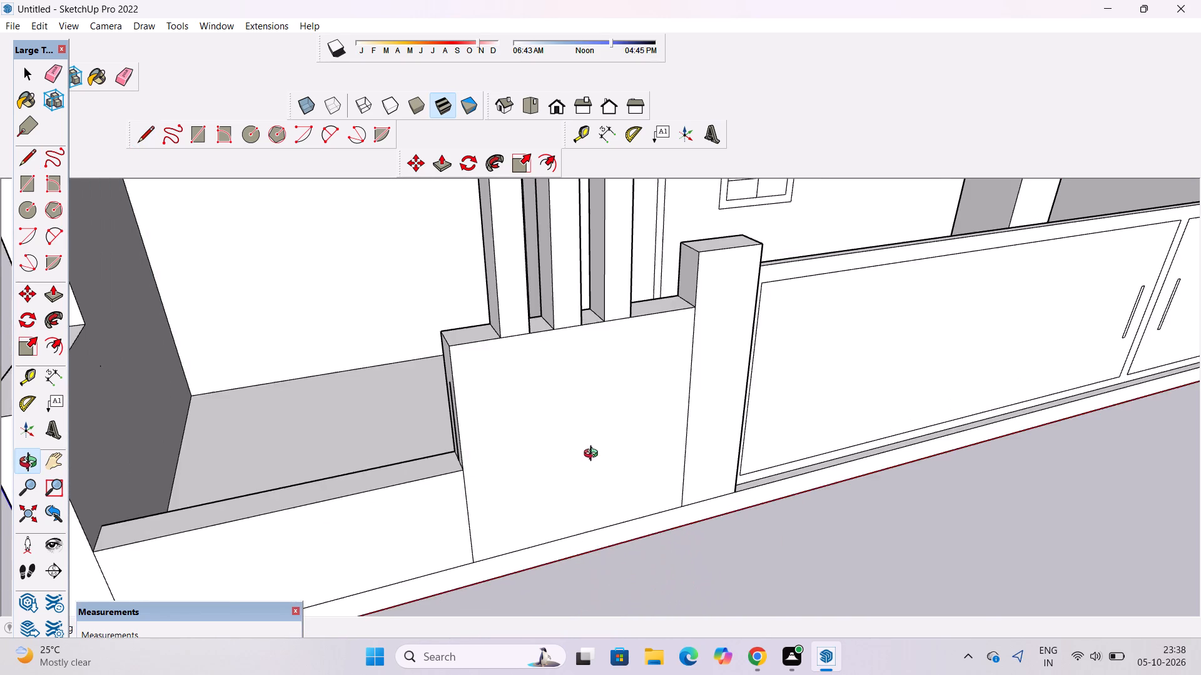
{"action": "scroll", "coordinate": [593, 456], "scroll_direction": "down", "scroll_amount": 5}
{"action": "left_click_drag", "start_coordinate": [669, 496], "coordinate": [570, 496]}
{"action": "left_click_drag", "start_coordinate": [527, 490], "coordinate": [744, 504], "text": "shift"}
{"action": "scroll", "coordinate": [716, 417], "scroll_direction": "up", "scroll_amount": 5}
{"action": "left_click_drag", "start_coordinate": [735, 457], "coordinate": [672, 457]}
{"action": "left_click_drag", "start_coordinate": [671, 455], "coordinate": [781, 520], "text": "shift"}
{"action": "scroll", "coordinate": [720, 487], "scroll_direction": "up", "scroll_amount": 5}
{"action": "left_click_drag", "start_coordinate": [736, 493], "coordinate": [808, 496]}
{"action": "left_click_drag", "start_coordinate": [809, 496], "coordinate": [791, 493], "text": "shift"}
{"action": "key", "text": "l"}
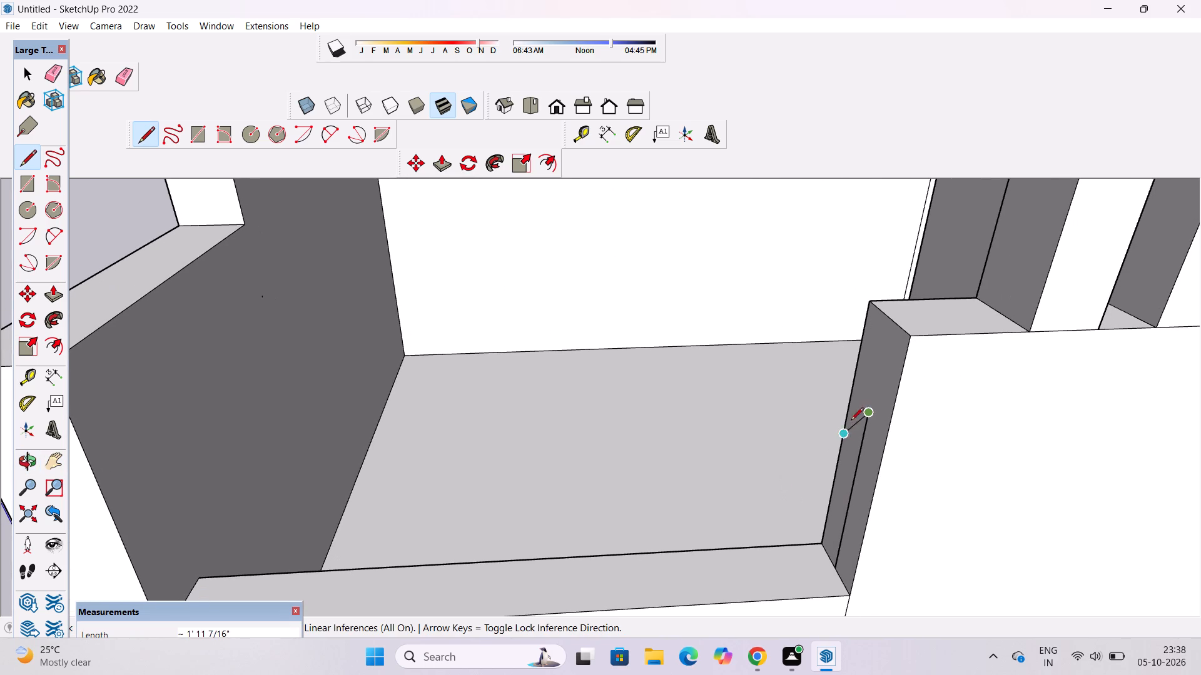
{"action": "scroll", "coordinate": [746, 426], "scroll_direction": "down", "scroll_amount": 6}
{"action": "scroll", "coordinate": [556, 445], "scroll_direction": "up", "scroll_amount": 4}
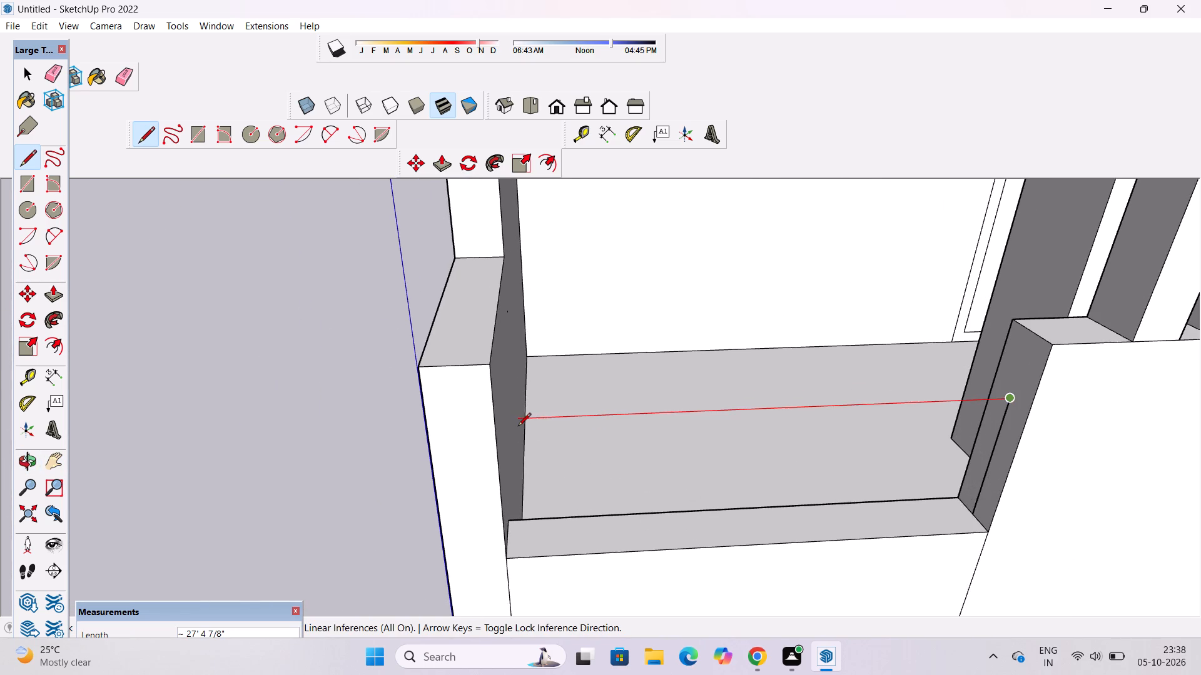
{"action": "scroll", "coordinate": [518, 427], "scroll_direction": "up", "scroll_amount": 1}
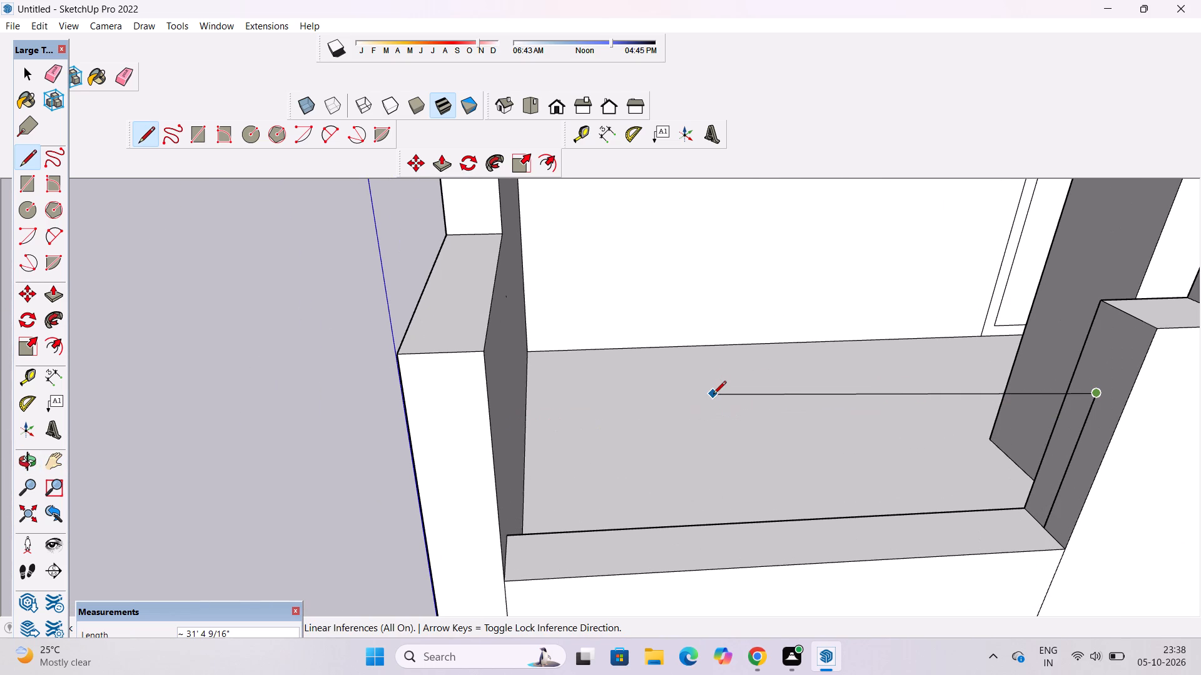
{"action": "scroll", "coordinate": [711, 397], "scroll_direction": "down", "scroll_amount": 4}
{"action": "scroll", "coordinate": [633, 412], "scroll_direction": "up", "scroll_amount": 9}
{"action": "scroll", "coordinate": [492, 391], "scroll_direction": "down", "scroll_amount": 5}
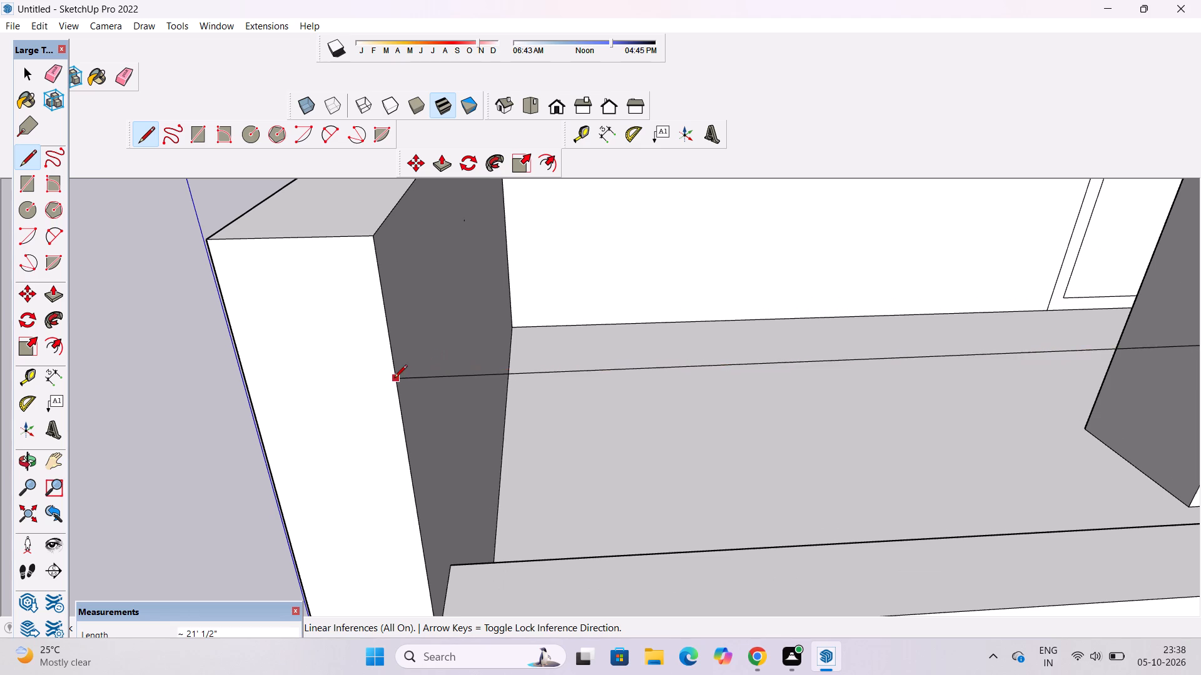
{"action": "left_click", "coordinate": [412, 369]}
{"action": "key", "text": "space"}
Draw a second horizontal line, 21' long, from partway down the vertical line across the opening, parallel to the first.
{"action": "type", "text": "o"}
{"action": "scroll", "coordinate": [369, 364], "scroll_direction": "down", "scroll_amount": 4}
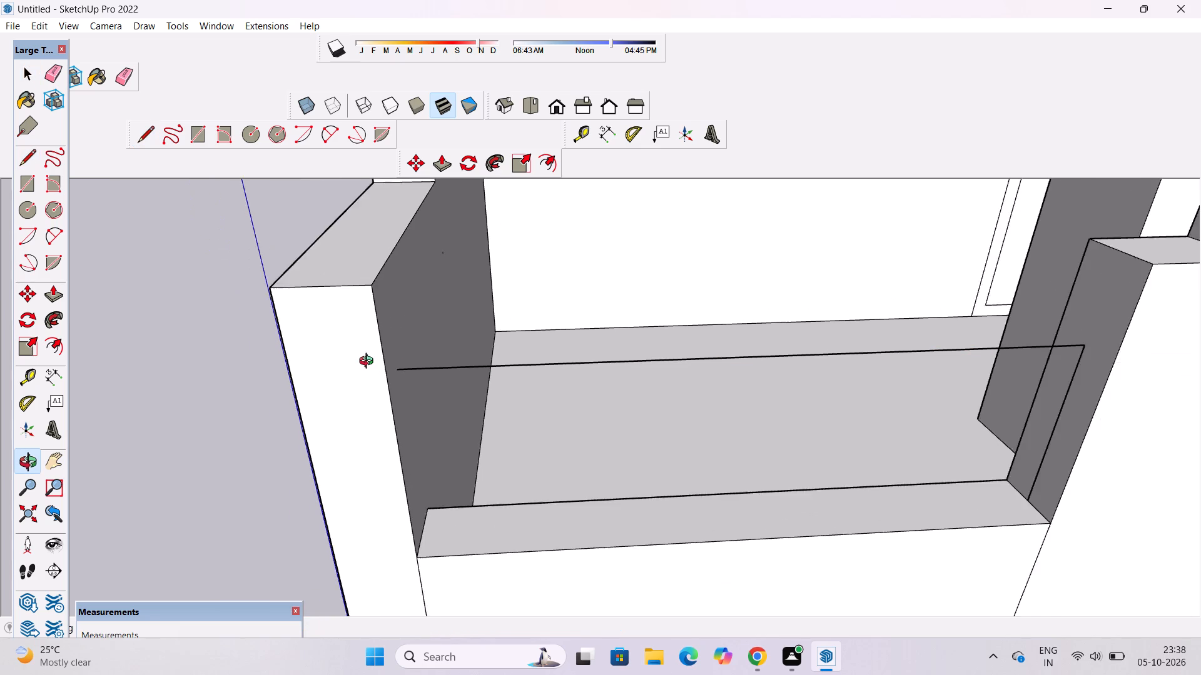
{"action": "scroll", "coordinate": [369, 362], "scroll_direction": "down", "scroll_amount": 6}
{"action": "left_click_drag", "start_coordinate": [537, 431], "coordinate": [529, 386]}
{"action": "left_click_drag", "start_coordinate": [567, 382], "coordinate": [535, 384], "text": "shift"}
{"action": "left_click_drag", "start_coordinate": [574, 399], "coordinate": [552, 391]}
{"action": "scroll", "coordinate": [587, 366], "scroll_direction": "down", "scroll_amount": 4}
{"action": "left_click_drag", "start_coordinate": [636, 376], "coordinate": [636, 391], "text": "shift"}
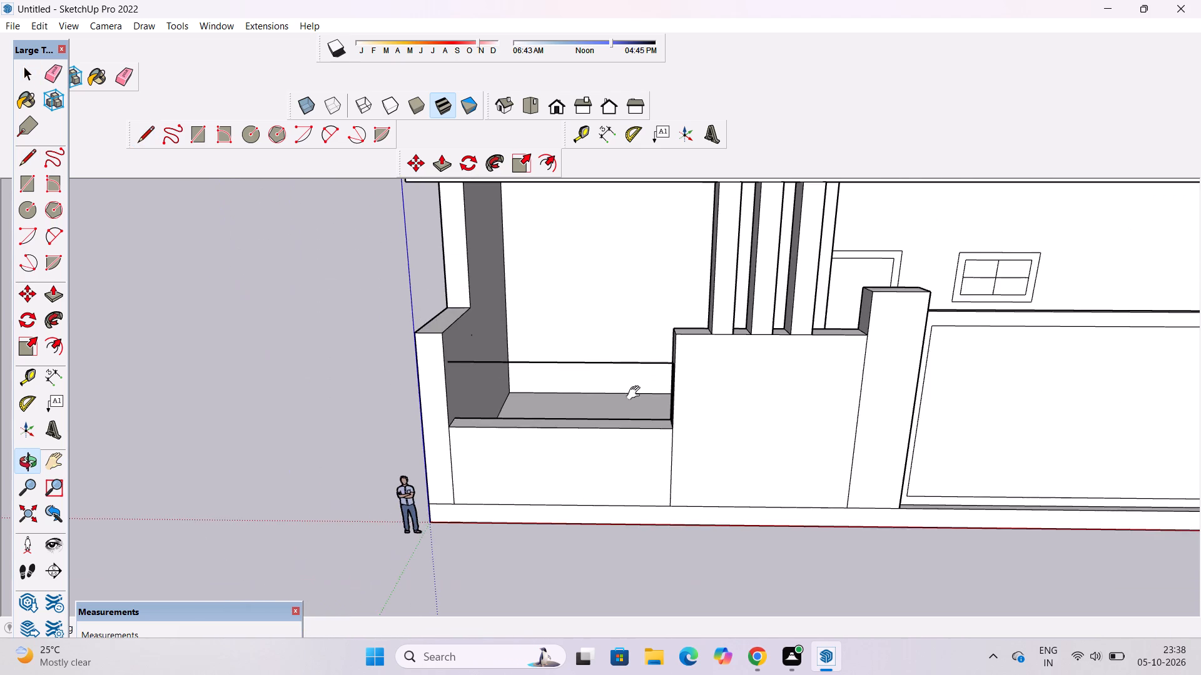
{"action": "scroll", "coordinate": [639, 407], "scroll_direction": "up", "scroll_amount": 4}
{"action": "left_click_drag", "start_coordinate": [681, 412], "coordinate": [699, 414]}
{"action": "key", "text": "l"}
{"action": "scroll", "coordinate": [707, 406], "scroll_direction": "up", "scroll_amount": 1}
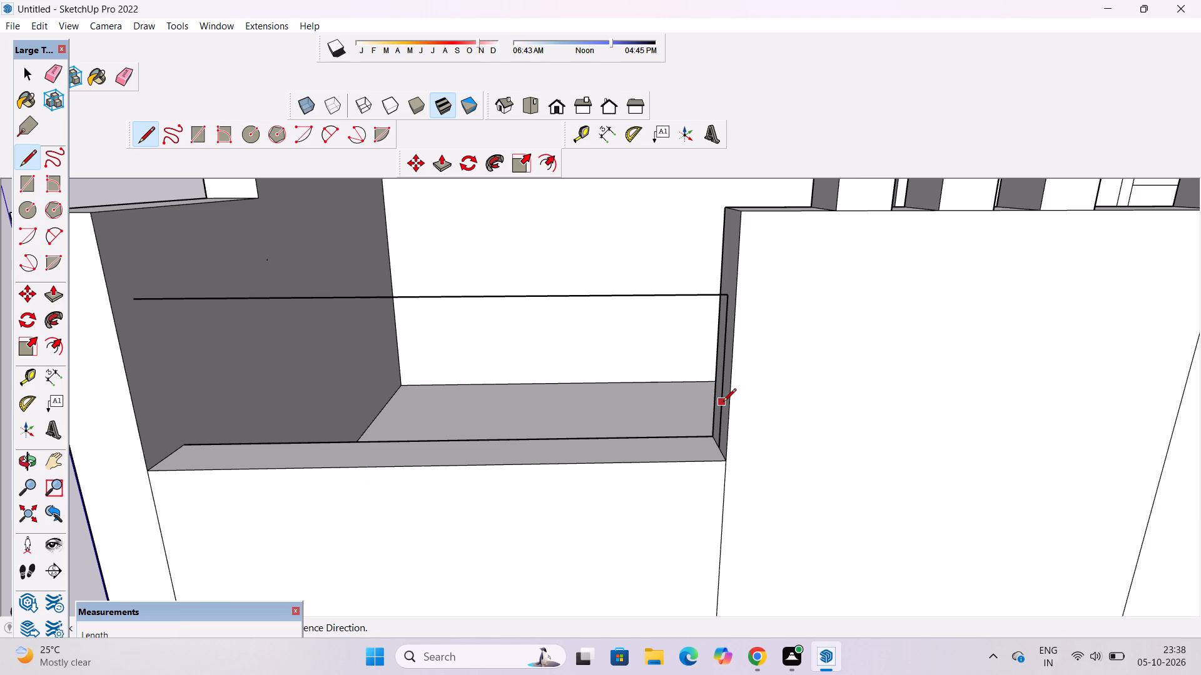
{"action": "scroll", "coordinate": [717, 352], "scroll_direction": "up", "scroll_amount": 3}
{"action": "left_click", "coordinate": [729, 344]}
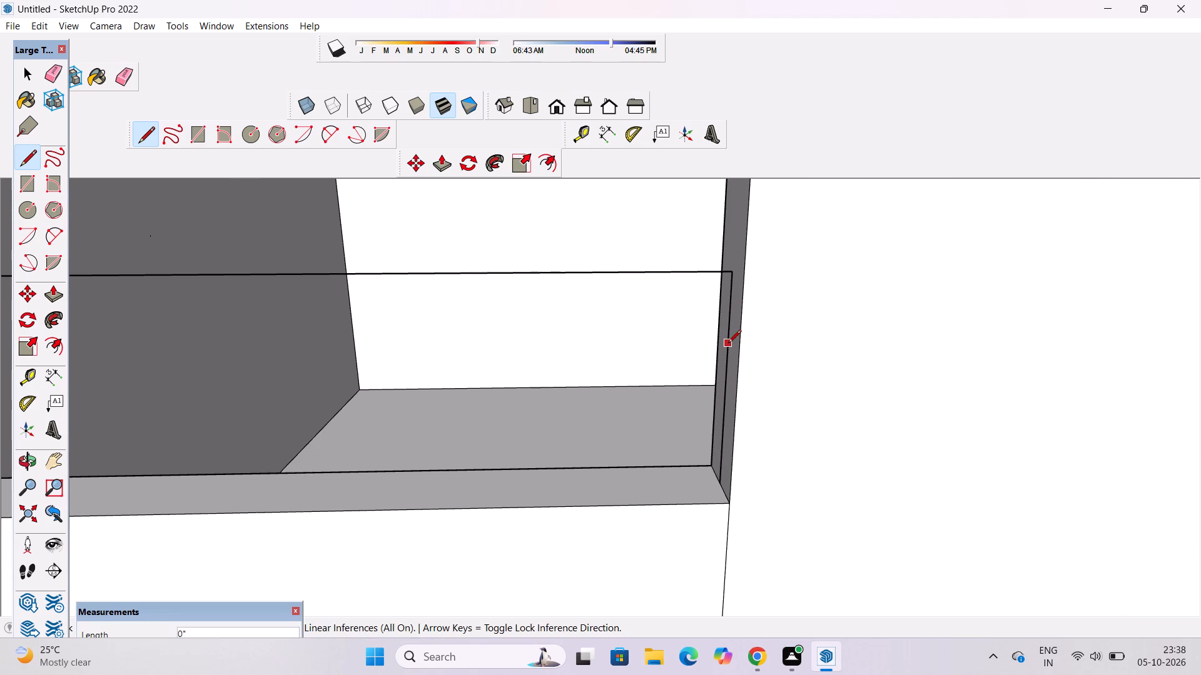
{"action": "scroll", "coordinate": [728, 344], "scroll_direction": "down", "scroll_amount": 5}
{"action": "left_click", "coordinate": [228, 346]}
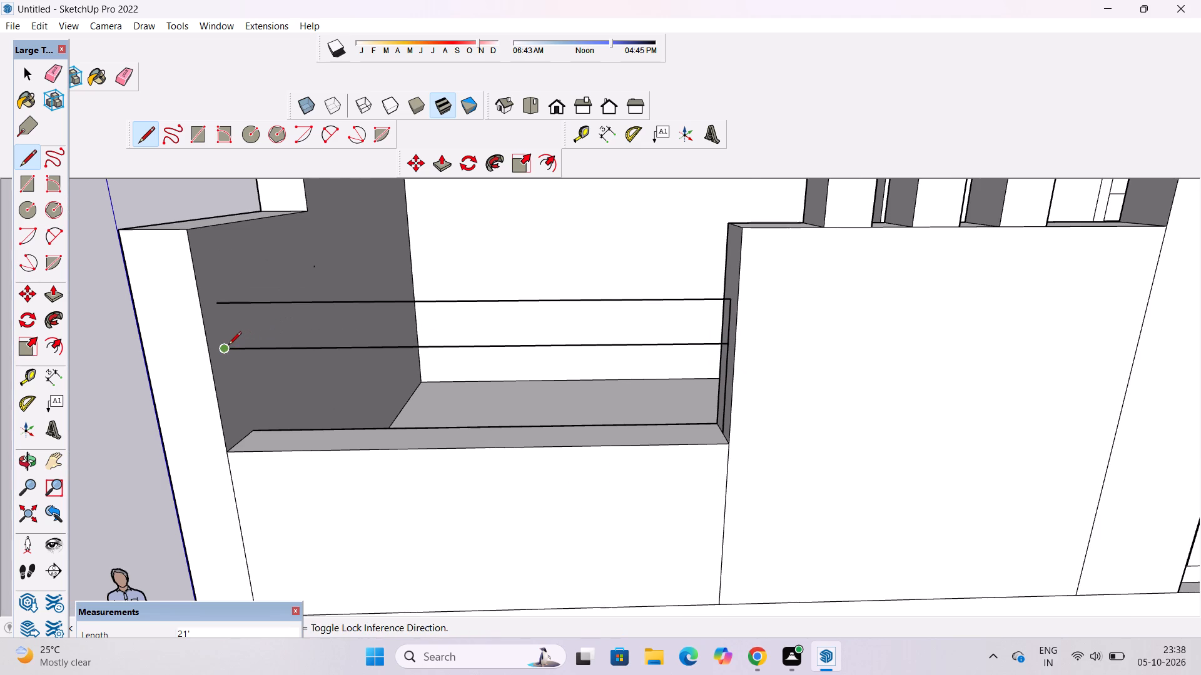
{"action": "key", "text": "space"}
Draw a third horizontal line about 21' long across the low-wall opening, below the other two.
{"action": "key", "text": "l"}
{"action": "scroll", "coordinate": [696, 390], "scroll_direction": "up", "scroll_amount": 4}
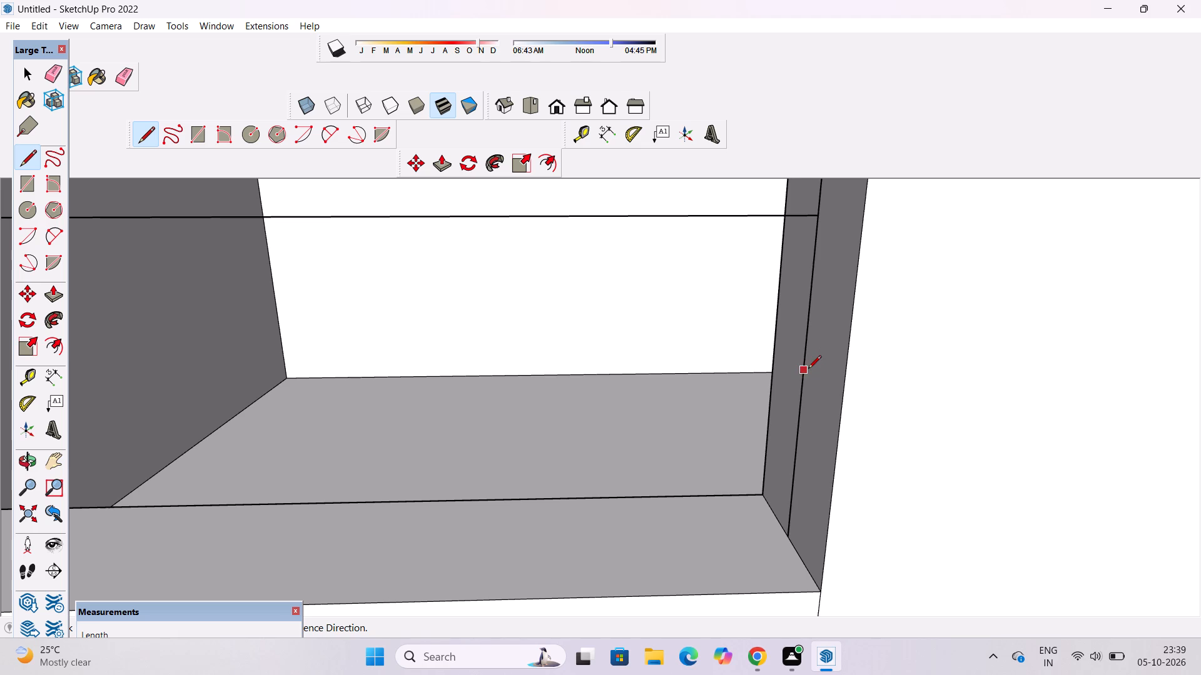
{"action": "left_click", "coordinate": [808, 362]}
{"action": "scroll", "coordinate": [808, 362], "scroll_direction": "down", "scroll_amount": 6}
{"action": "scroll", "coordinate": [420, 363], "scroll_direction": "down", "scroll_amount": 4}
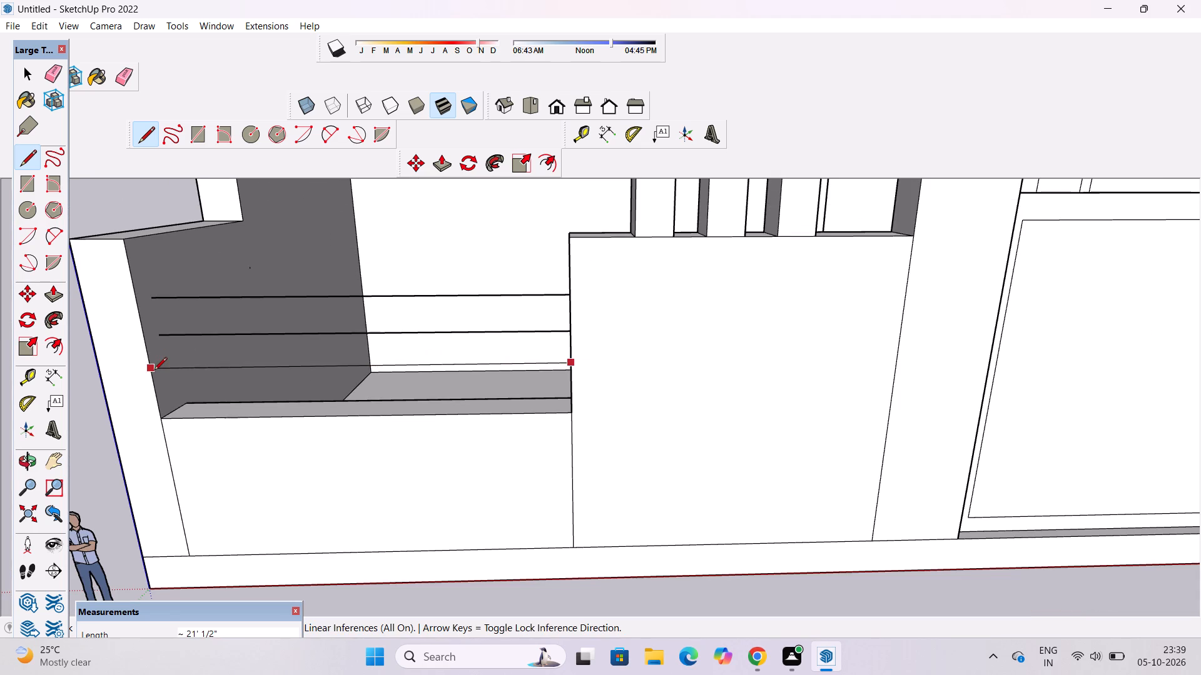
{"action": "left_click", "coordinate": [174, 372]}
{"action": "key", "text": "space"}
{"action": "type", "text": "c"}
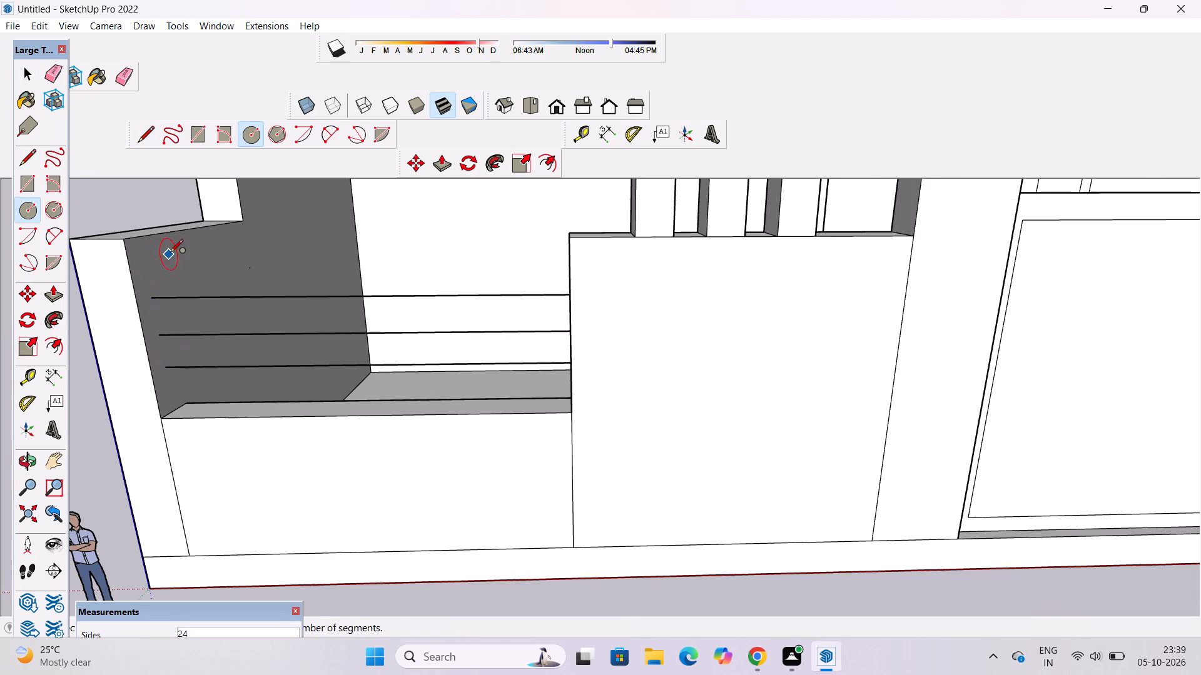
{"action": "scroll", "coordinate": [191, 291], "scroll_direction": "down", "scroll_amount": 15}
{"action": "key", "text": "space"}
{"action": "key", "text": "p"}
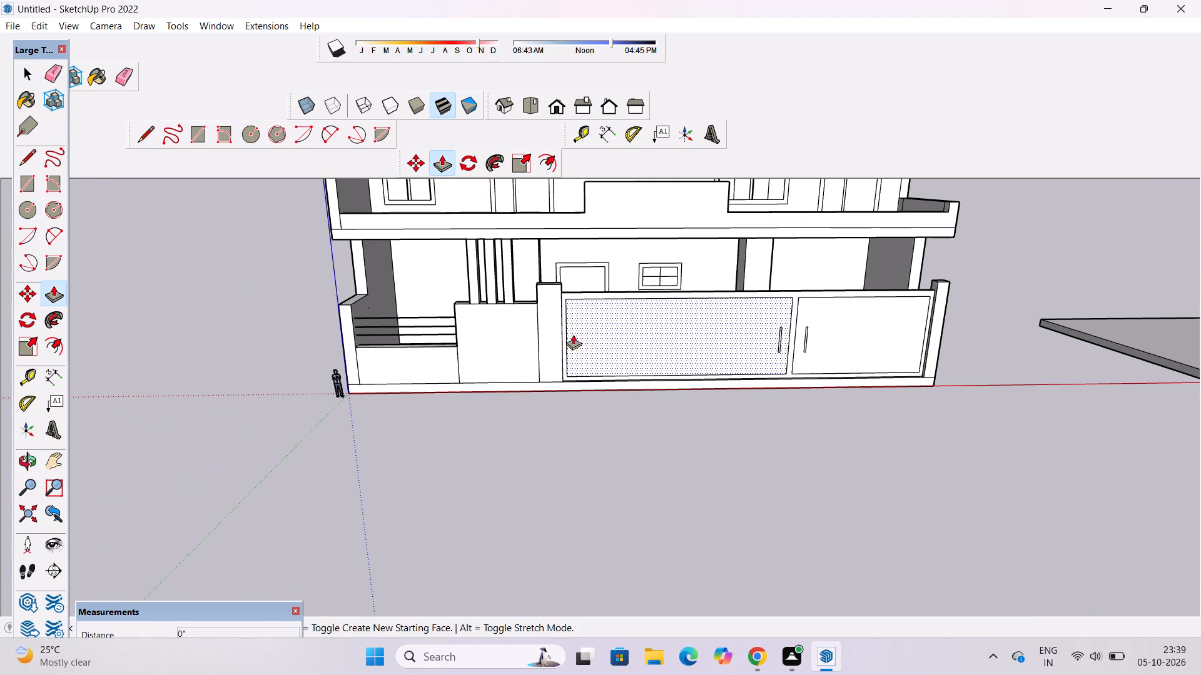
Copy the roof terrace railing's top bar straight down 36' 10 1/4" to above the low parapet of the uppermost balcony.
{"action": "key", "text": "o"}
{"action": "scroll", "coordinate": [573, 334], "scroll_direction": "down", "scroll_amount": 5}
{"action": "left_click_drag", "start_coordinate": [565, 364], "coordinate": [565, 322]}
{"action": "left_click_drag", "start_coordinate": [566, 325], "coordinate": [566, 399]}
{"action": "scroll", "coordinate": [581, 325], "scroll_direction": "down", "scroll_amount": 5}
{"action": "left_click_drag", "start_coordinate": [593, 321], "coordinate": [575, 397]}
{"action": "scroll", "coordinate": [572, 295], "scroll_direction": "up", "scroll_amount": 3}
{"action": "left_click_drag", "start_coordinate": [567, 309], "coordinate": [541, 383]}
{"action": "scroll", "coordinate": [633, 317], "scroll_direction": "up", "scroll_amount": 8}
{"action": "left_click_drag", "start_coordinate": [684, 281], "coordinate": [564, 319], "text": "shift"}
{"action": "scroll", "coordinate": [567, 312], "scroll_direction": "down", "scroll_amount": 5}
{"action": "left_click_drag", "start_coordinate": [578, 314], "coordinate": [684, 380], "text": "shift"}
{"action": "scroll", "coordinate": [681, 356], "scroll_direction": "down", "scroll_amount": 4}
{"action": "scroll", "coordinate": [606, 351], "scroll_direction": "up", "scroll_amount": 4}
{"action": "left_click_drag", "start_coordinate": [574, 357], "coordinate": [714, 393], "text": "shift"}
{"action": "left_click_drag", "start_coordinate": [714, 394], "coordinate": [718, 431]}
{"action": "left_click_drag", "start_coordinate": [709, 409], "coordinate": [689, 485], "text": "shift"}
{"action": "left_click_drag", "start_coordinate": [688, 494], "coordinate": [699, 400]}
{"action": "left_click_drag", "start_coordinate": [699, 400], "coordinate": [701, 436], "text": "shift"}
{"action": "key", "text": "space"}
{"action": "scroll", "coordinate": [652, 355], "scroll_direction": "up", "scroll_amount": 2}
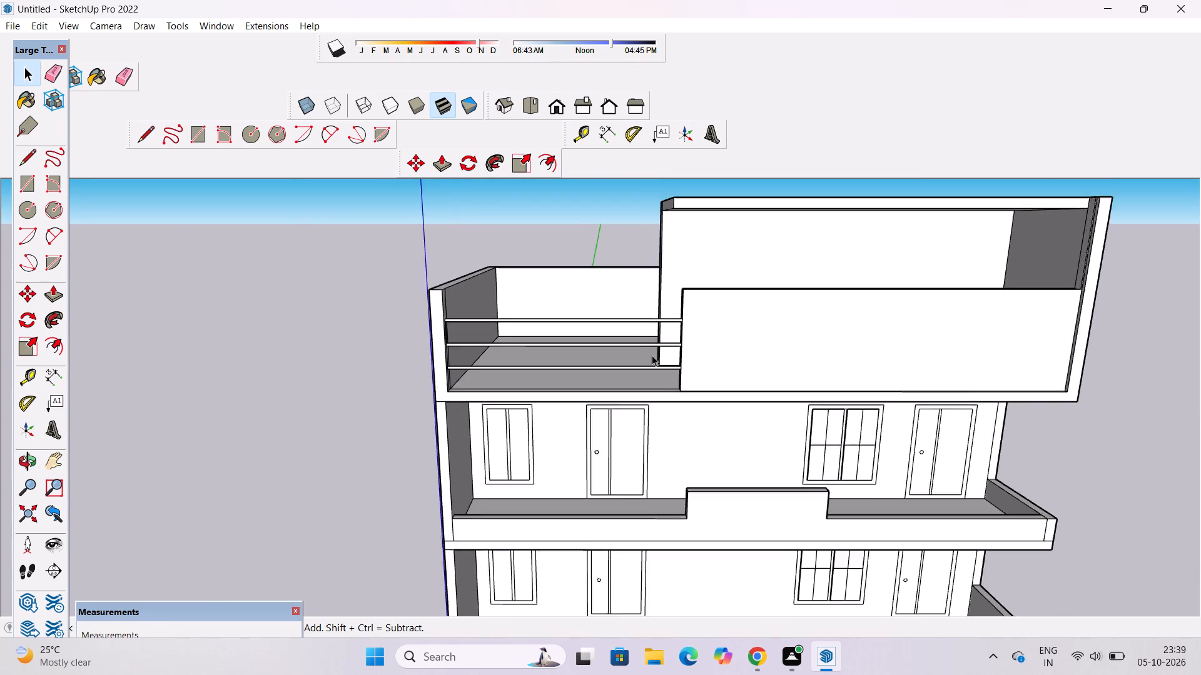
{"action": "scroll", "coordinate": [652, 355], "scroll_direction": "up", "scroll_amount": 2}
{"action": "double_click", "coordinate": [647, 300]}
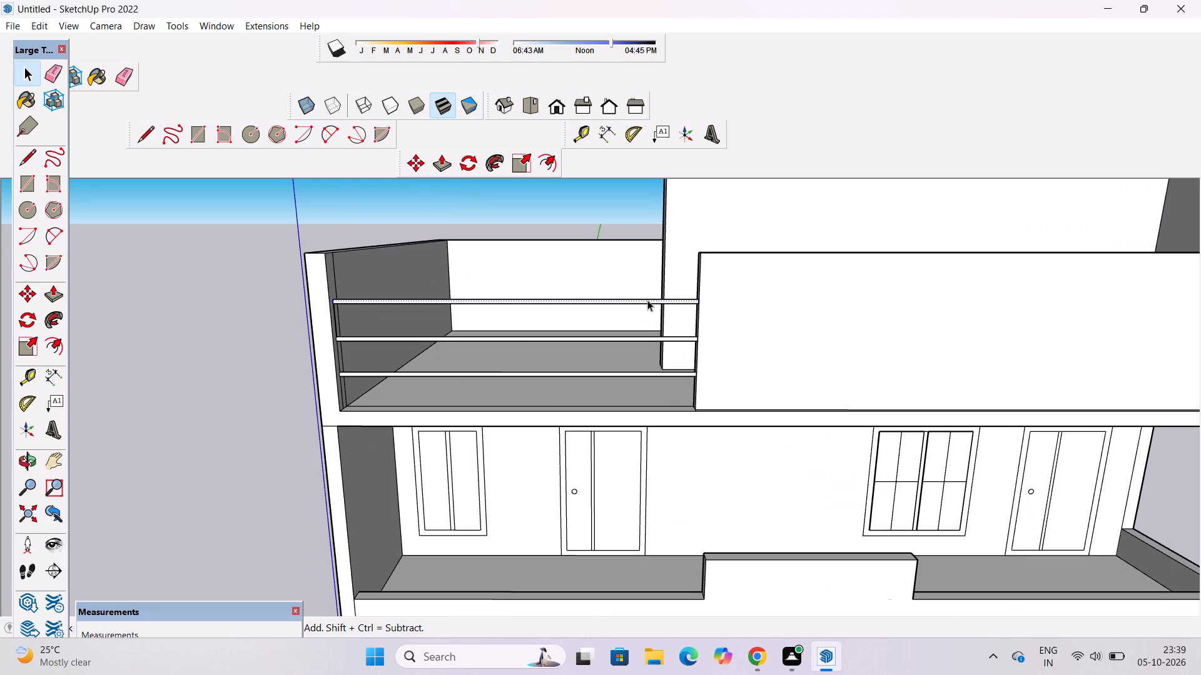
{"action": "key", "text": "m"}
{"action": "scroll", "coordinate": [667, 294], "scroll_direction": "up", "scroll_amount": 4}
{"action": "left_click", "coordinate": [724, 309]}
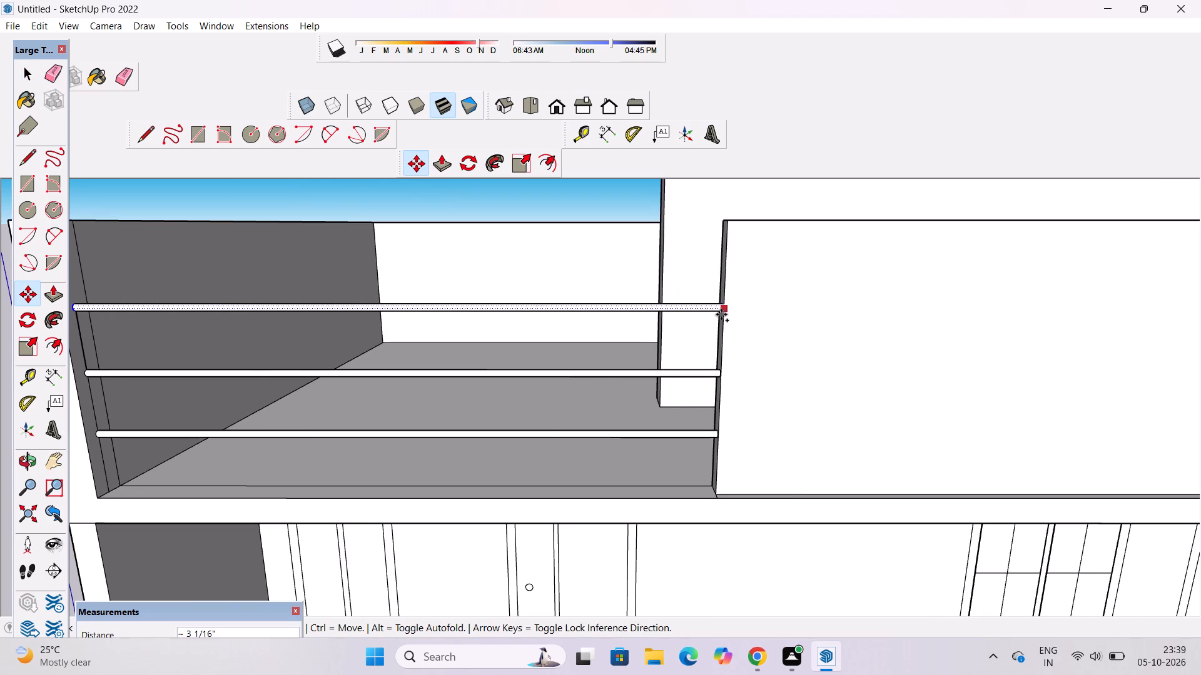
{"action": "scroll", "coordinate": [721, 315], "scroll_direction": "down", "scroll_amount": 4}
{"action": "scroll", "coordinate": [709, 403], "scroll_direction": "down", "scroll_amount": 4}
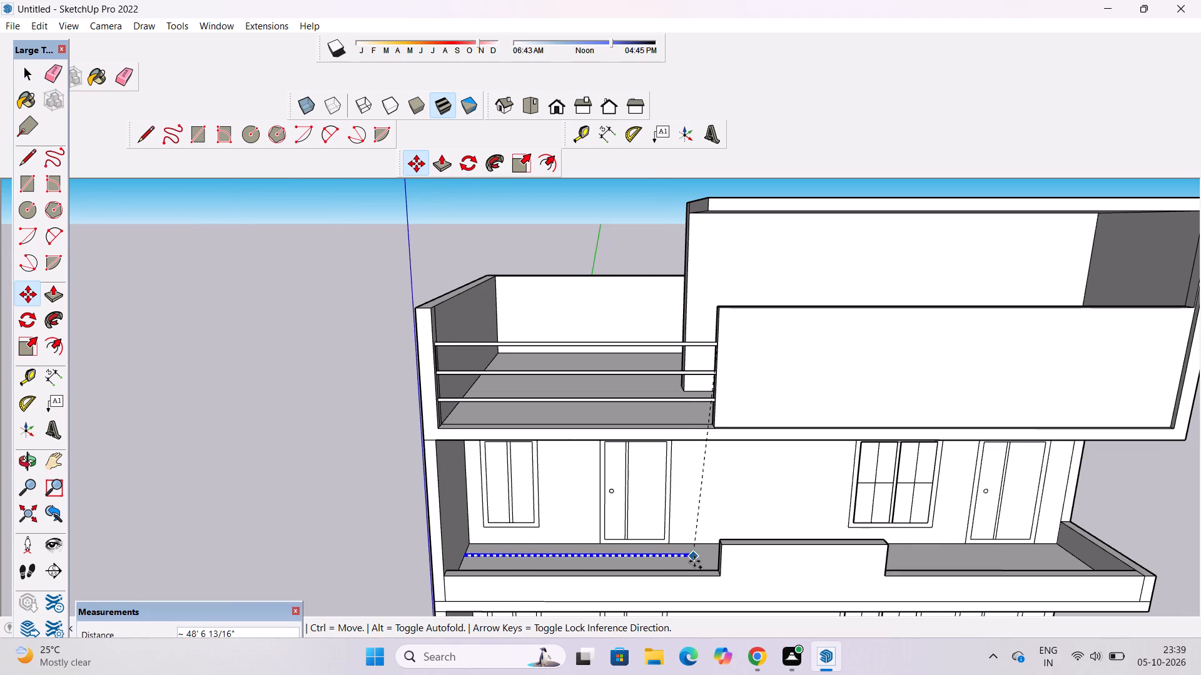
{"action": "scroll", "coordinate": [694, 561], "scroll_direction": "up", "scroll_amount": 6}
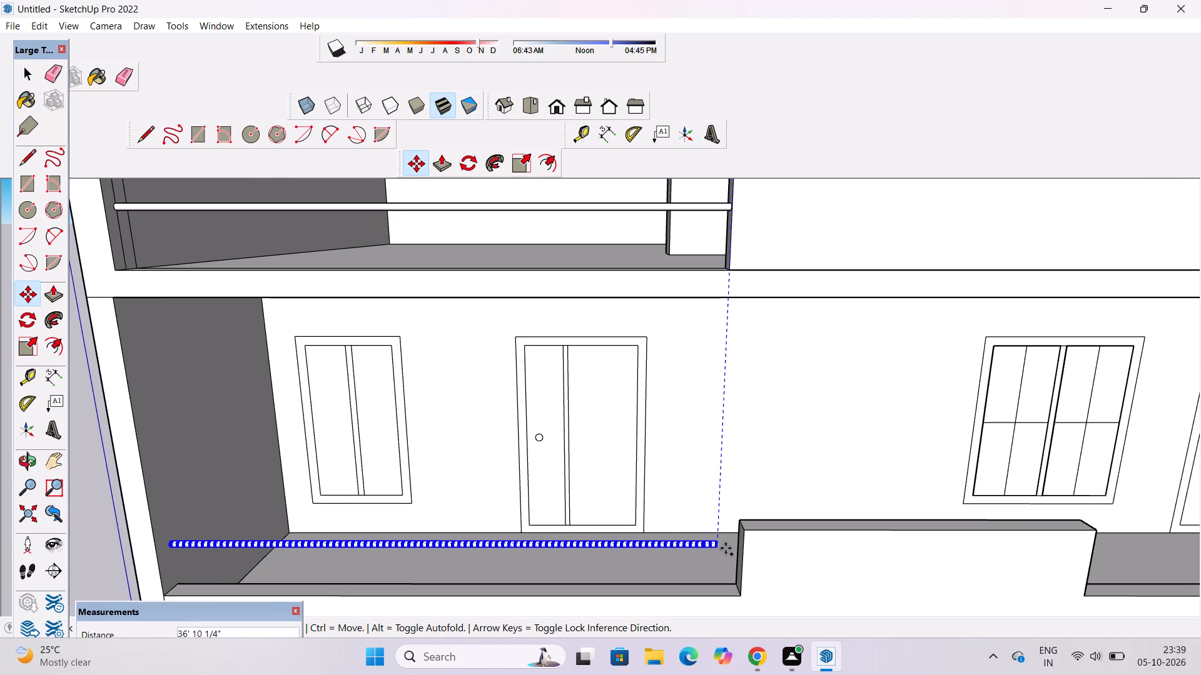
{"action": "left_click", "coordinate": [726, 548]}
Push/Pull the left end of the uppermost balcony's raised parapet section outward by 1' 11 1/2" to meet the copied bar.
{"action": "scroll", "coordinate": [682, 461], "scroll_direction": "down", "scroll_amount": 5}
{"action": "key", "text": "space"}
{"action": "scroll", "coordinate": [697, 511], "scroll_direction": "up", "scroll_amount": 4}
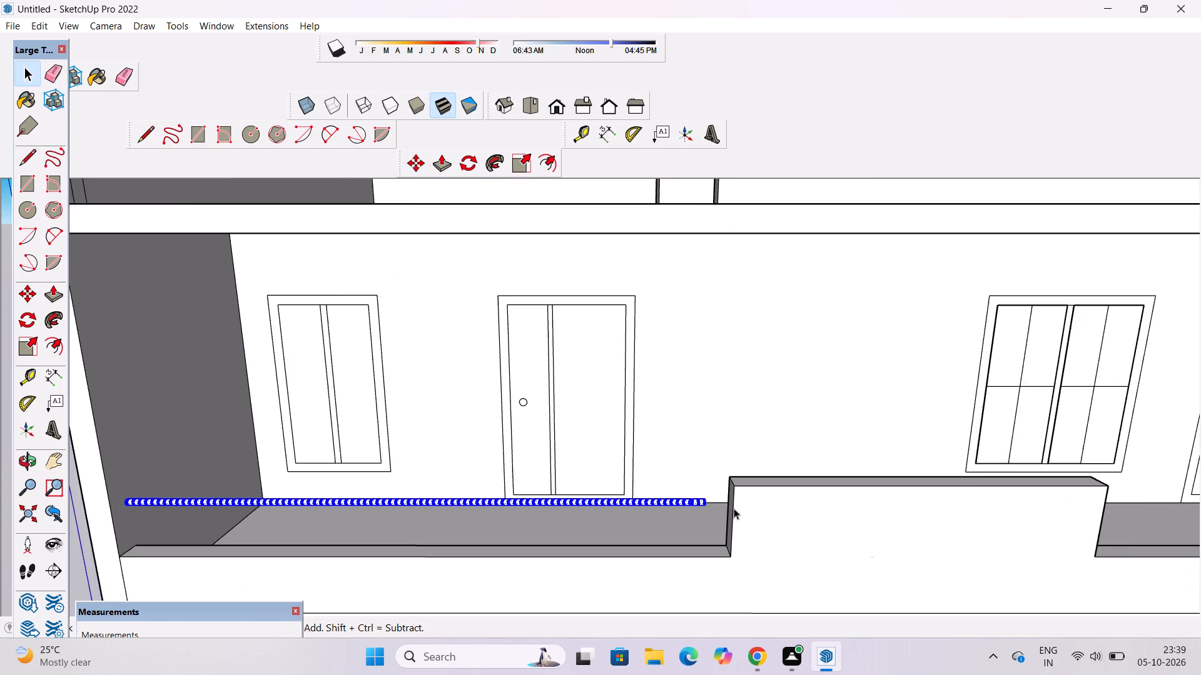
{"action": "scroll", "coordinate": [734, 508], "scroll_direction": "up", "scroll_amount": 4}
{"action": "left_click", "coordinate": [726, 492]}
{"action": "scroll", "coordinate": [725, 494], "scroll_direction": "up", "scroll_amount": 5}
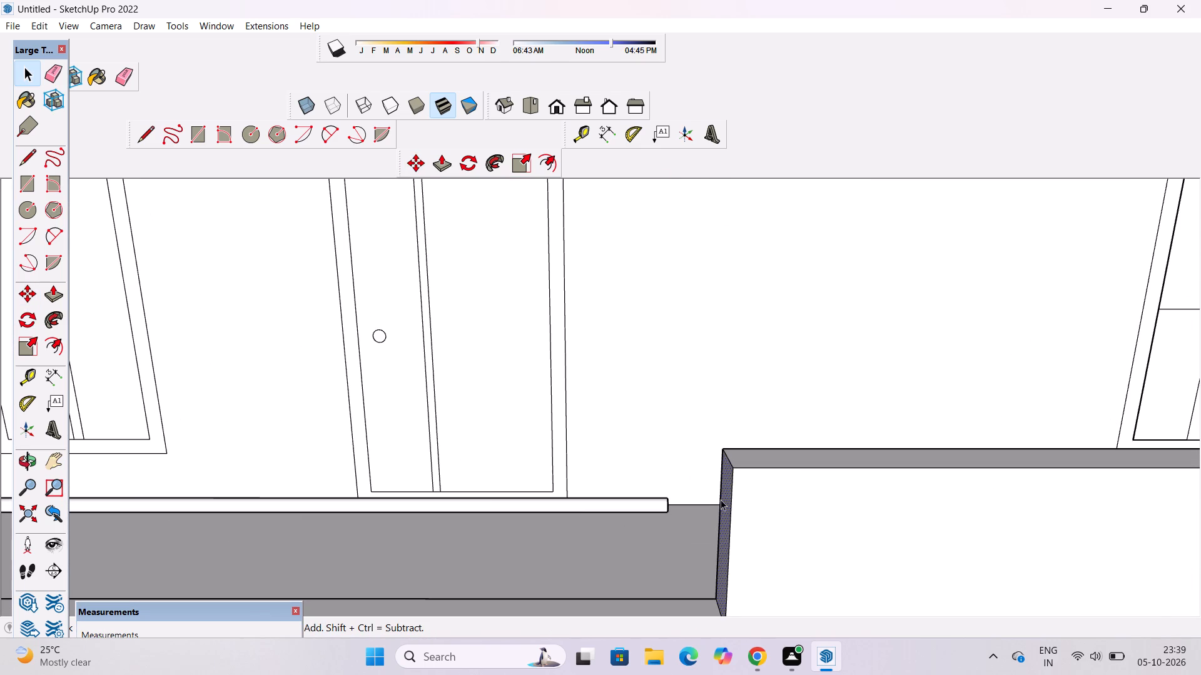
{"action": "left_click", "coordinate": [721, 499]}
{"action": "left_click", "coordinate": [727, 506]}
{"action": "key", "text": "p"}
{"action": "left_click", "coordinate": [727, 506]}
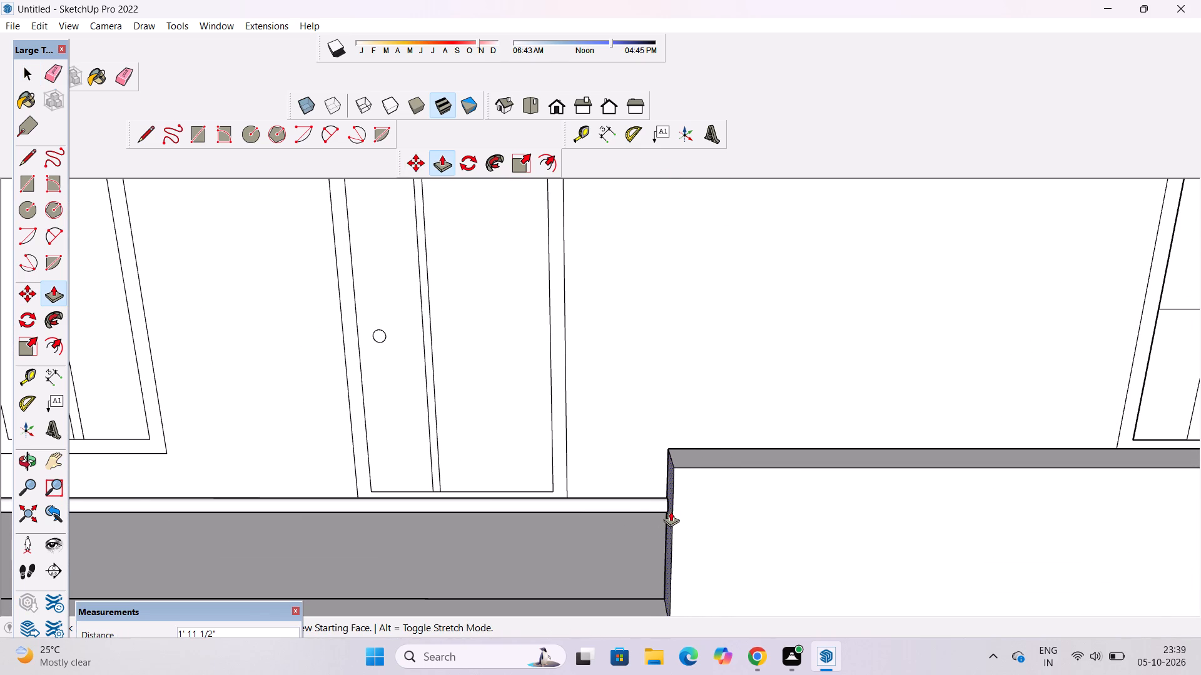
{"action": "left_click", "coordinate": [671, 511]}
{"action": "scroll", "coordinate": [639, 396], "scroll_direction": "down", "scroll_amount": 12}
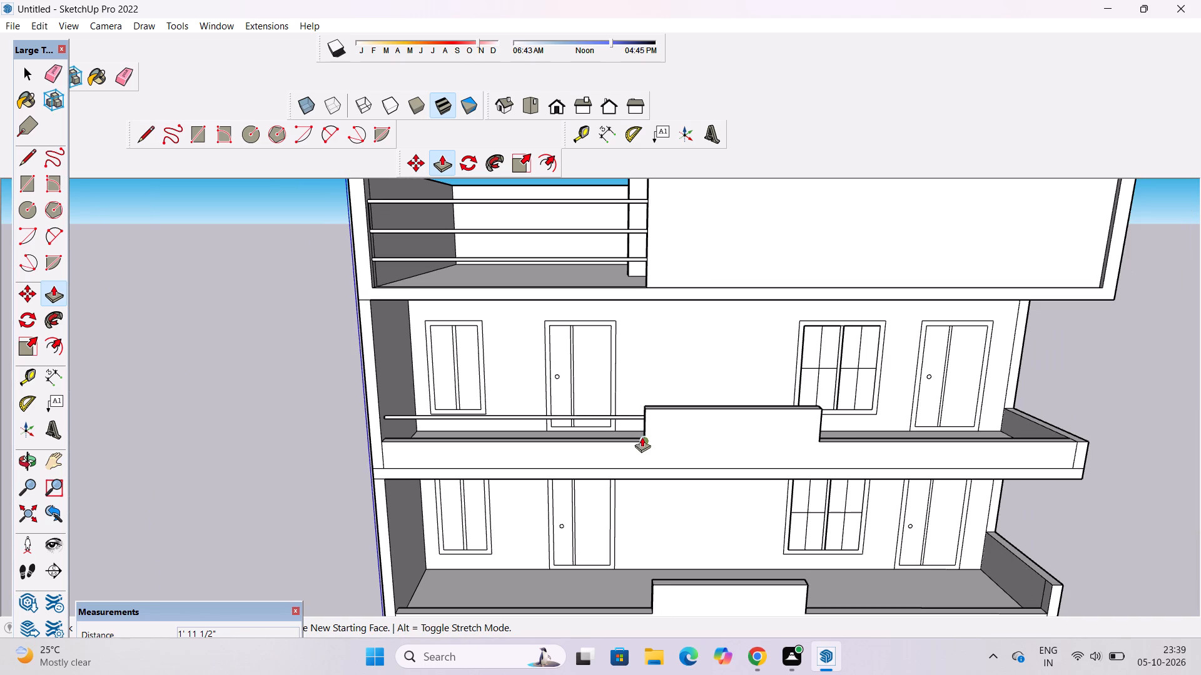
Copy the uppermost balcony's railing bar downward along the raised parapet section's end to form a second bar above the low parapet.
{"action": "key", "text": "space"}
{"action": "scroll", "coordinate": [583, 408], "scroll_direction": "up", "scroll_amount": 3}
{"action": "scroll", "coordinate": [554, 401], "scroll_direction": "down", "scroll_amount": 5}
{"action": "key", "text": "o"}
{"action": "scroll", "coordinate": [572, 417], "scroll_direction": "down", "scroll_amount": 1}
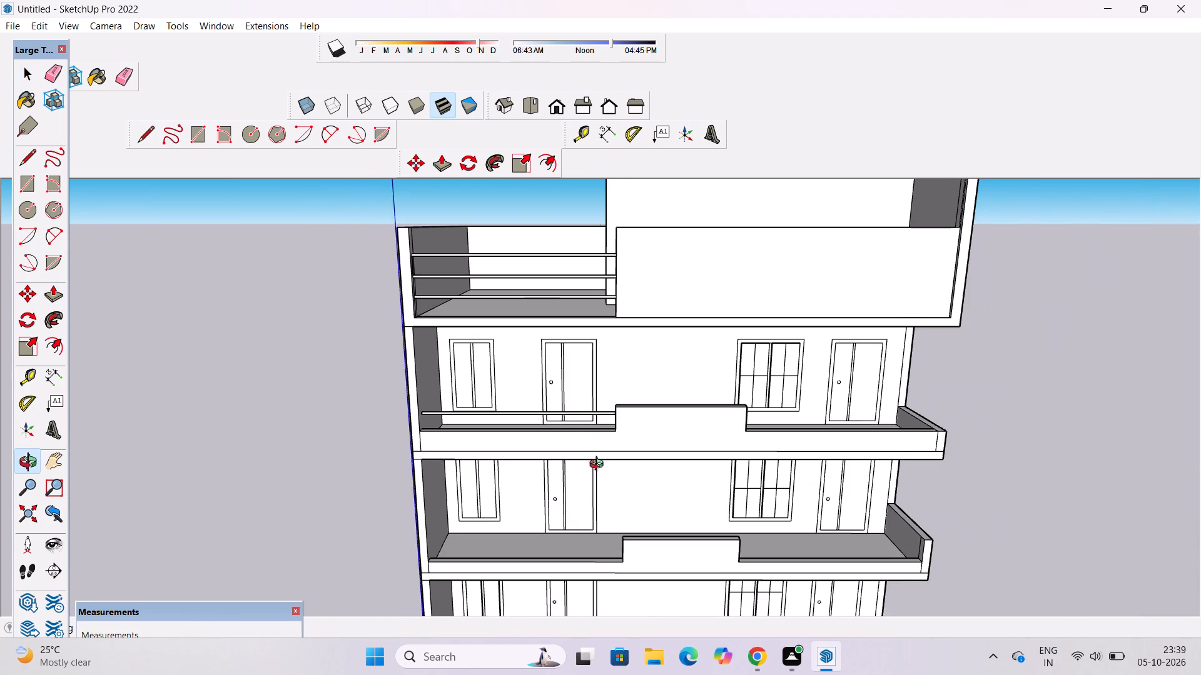
{"action": "left_click_drag", "start_coordinate": [599, 466], "coordinate": [582, 409], "text": "shift"}
{"action": "scroll", "coordinate": [607, 338], "scroll_direction": "up", "scroll_amount": 5, "text": "shift"}
{"action": "left_click_drag", "start_coordinate": [581, 374], "coordinate": [623, 398], "text": "shift"}
{"action": "scroll", "coordinate": [591, 398], "scroll_direction": "up", "scroll_amount": 4, "text": "shift"}
{"action": "left_click_drag", "start_coordinate": [591, 398], "coordinate": [598, 410], "text": "shift"}
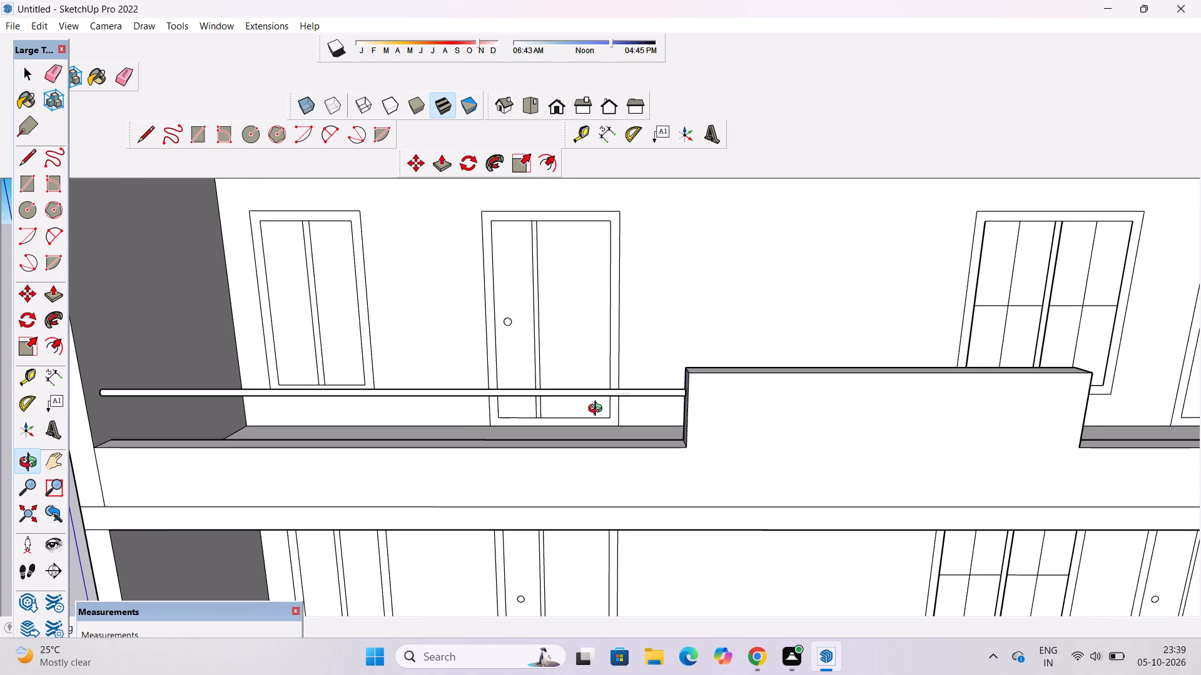
{"action": "scroll", "coordinate": [598, 410], "scroll_direction": "down", "scroll_amount": 2}
{"action": "left_click_drag", "start_coordinate": [598, 409], "coordinate": [611, 417]}
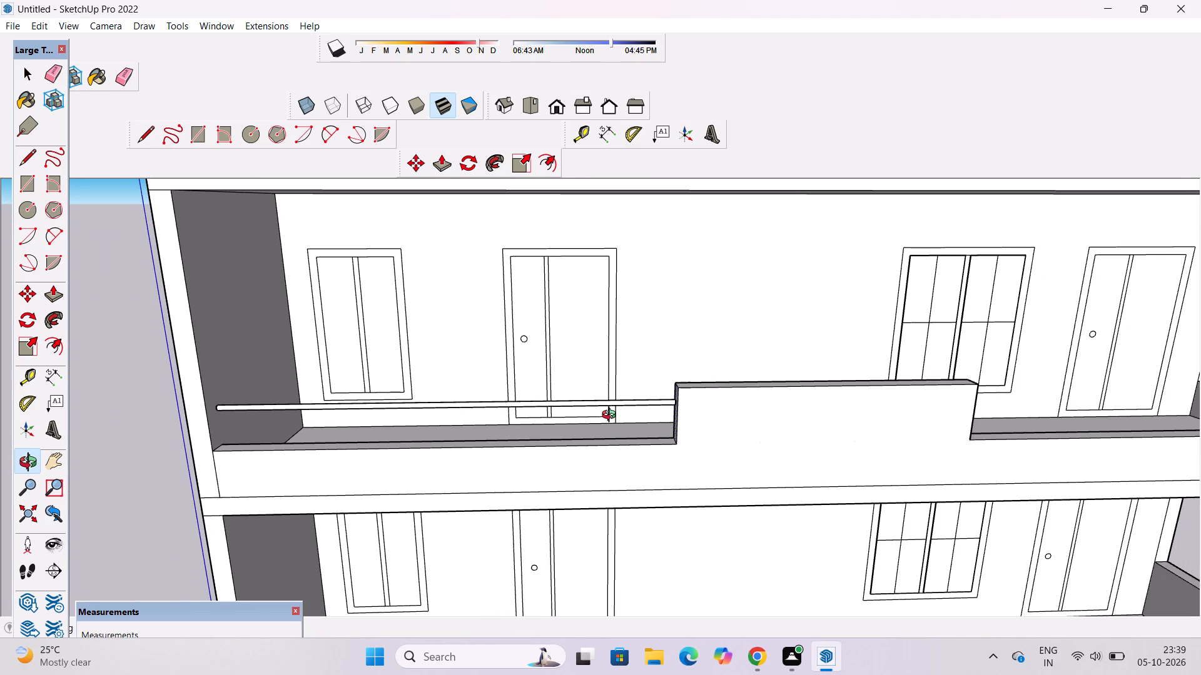
{"action": "key", "text": "space"}
{"action": "scroll", "coordinate": [612, 416], "scroll_direction": "up", "scroll_amount": 4}
{"action": "double_click", "coordinate": [643, 391]}
{"action": "scroll", "coordinate": [643, 391], "scroll_direction": "down", "scroll_amount": 4}
{"action": "key", "text": "p"}
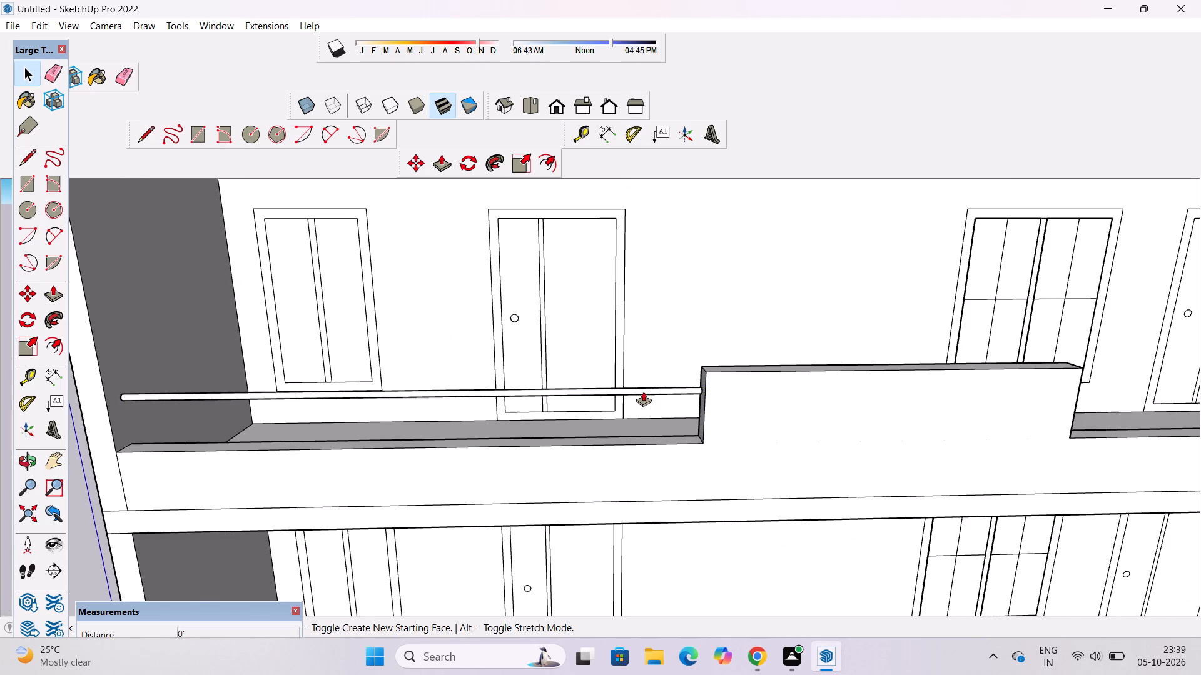
{"action": "scroll", "coordinate": [643, 391], "scroll_direction": "up", "scroll_amount": 3}
{"action": "key", "text": "space"}
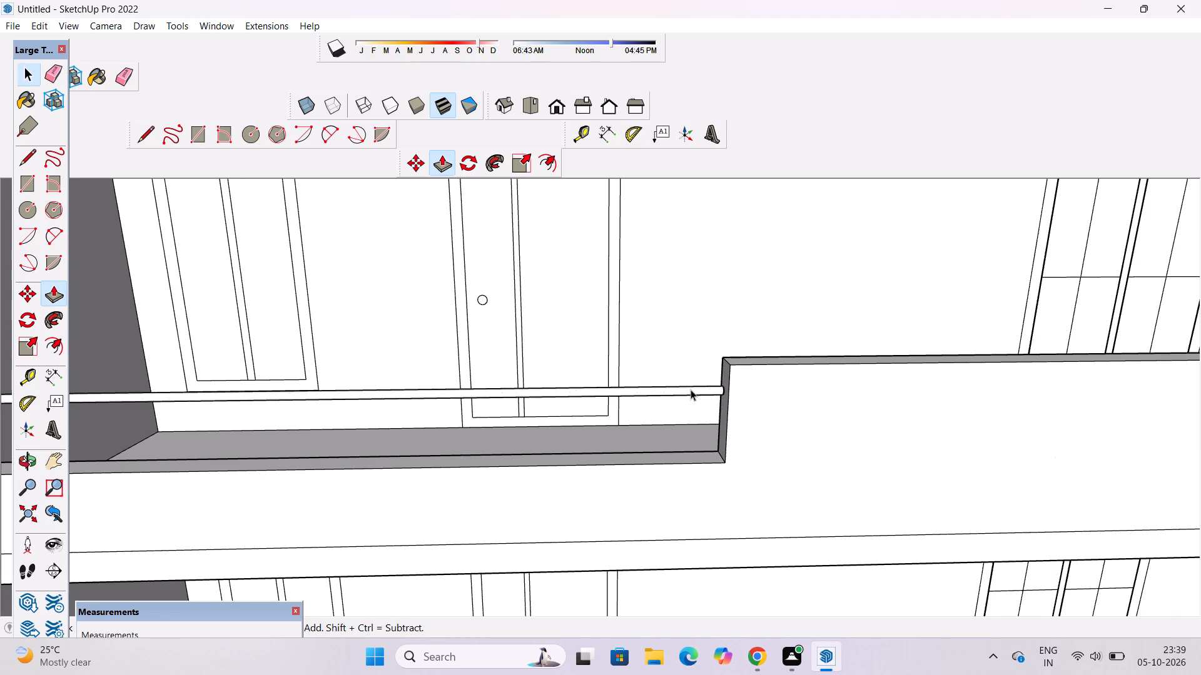
{"action": "double_click", "coordinate": [688, 390]}
{"action": "key", "text": "m"}
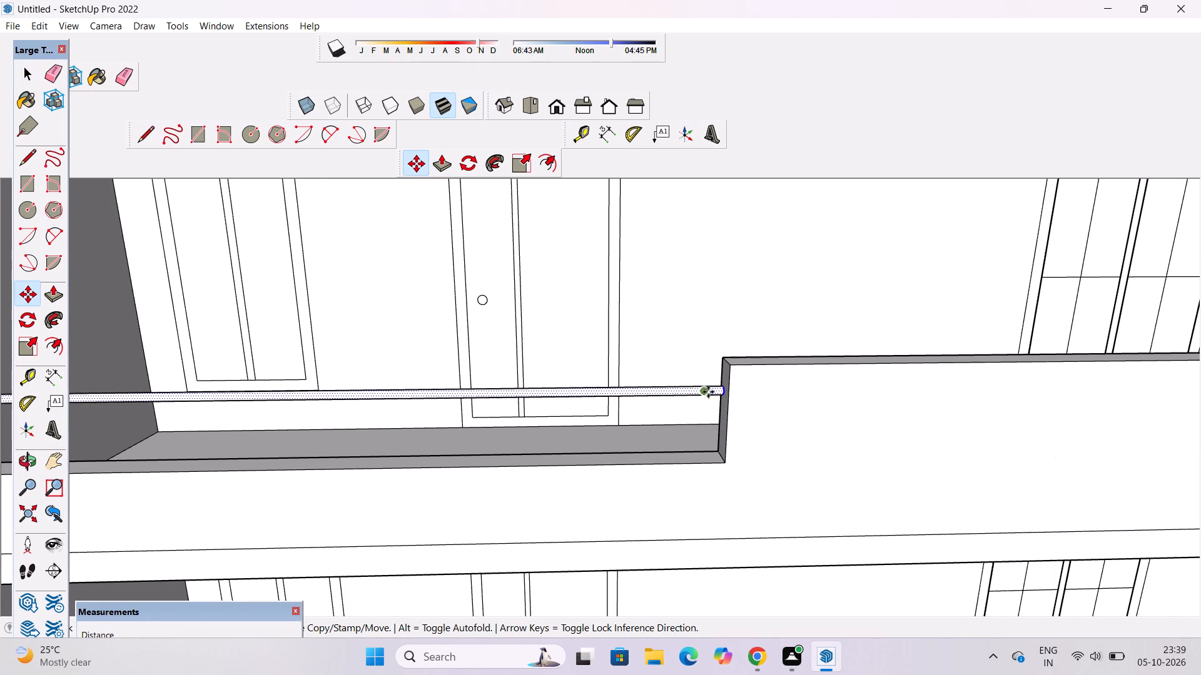
{"action": "left_click", "coordinate": [721, 393]}
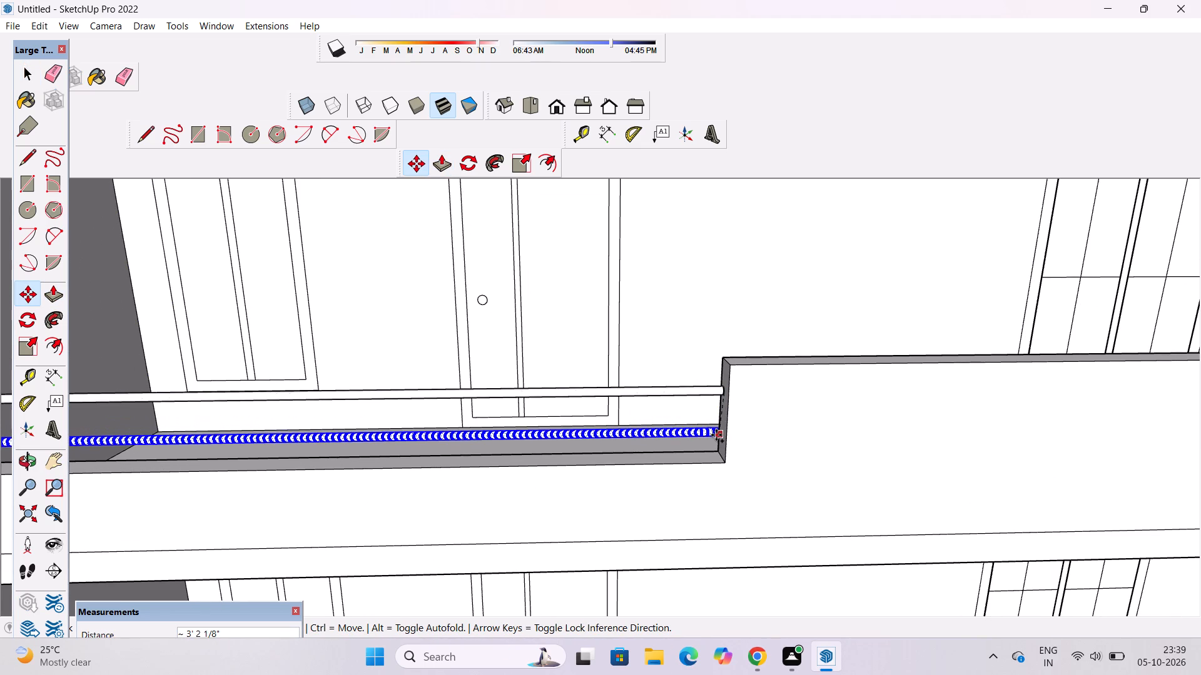
{"action": "scroll", "coordinate": [716, 436], "scroll_direction": "up", "scroll_amount": 10}
{"action": "scroll", "coordinate": [740, 447], "scroll_direction": "down", "scroll_amount": 5}
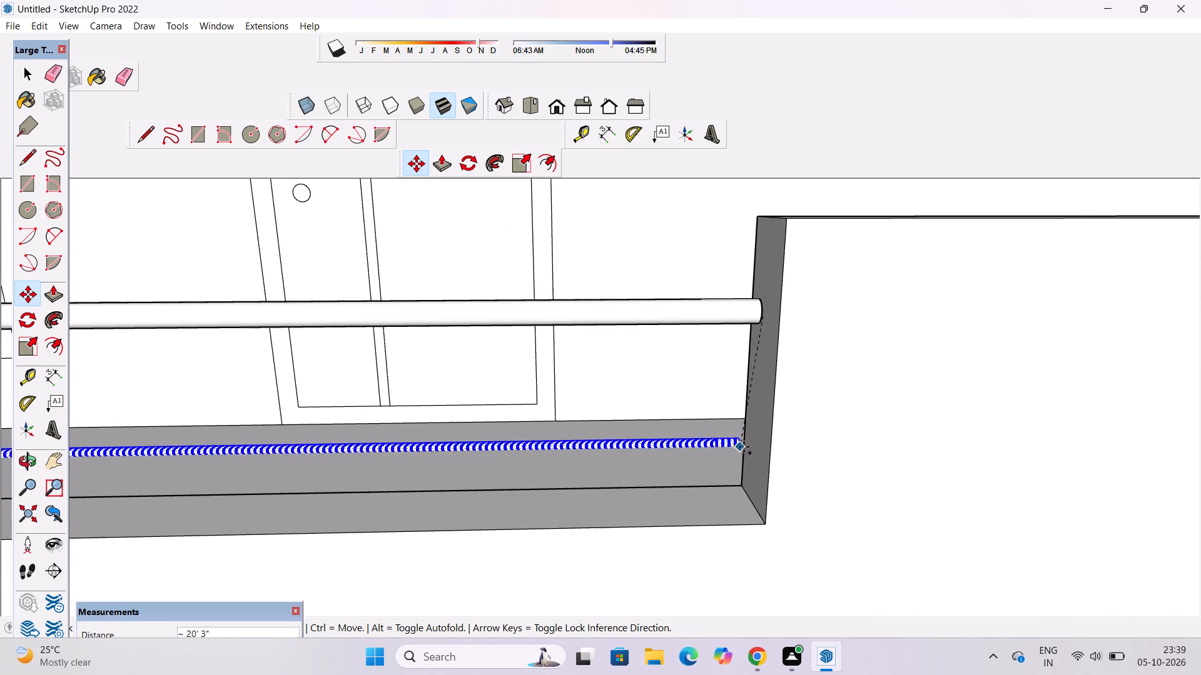
{"action": "left_click", "coordinate": [757, 449]}
Copy the lower railing bar about 77' along the red axis so it starts at the raised parapet section's opposite end.
{"action": "scroll", "coordinate": [565, 354], "scroll_direction": "down", "scroll_amount": 11}
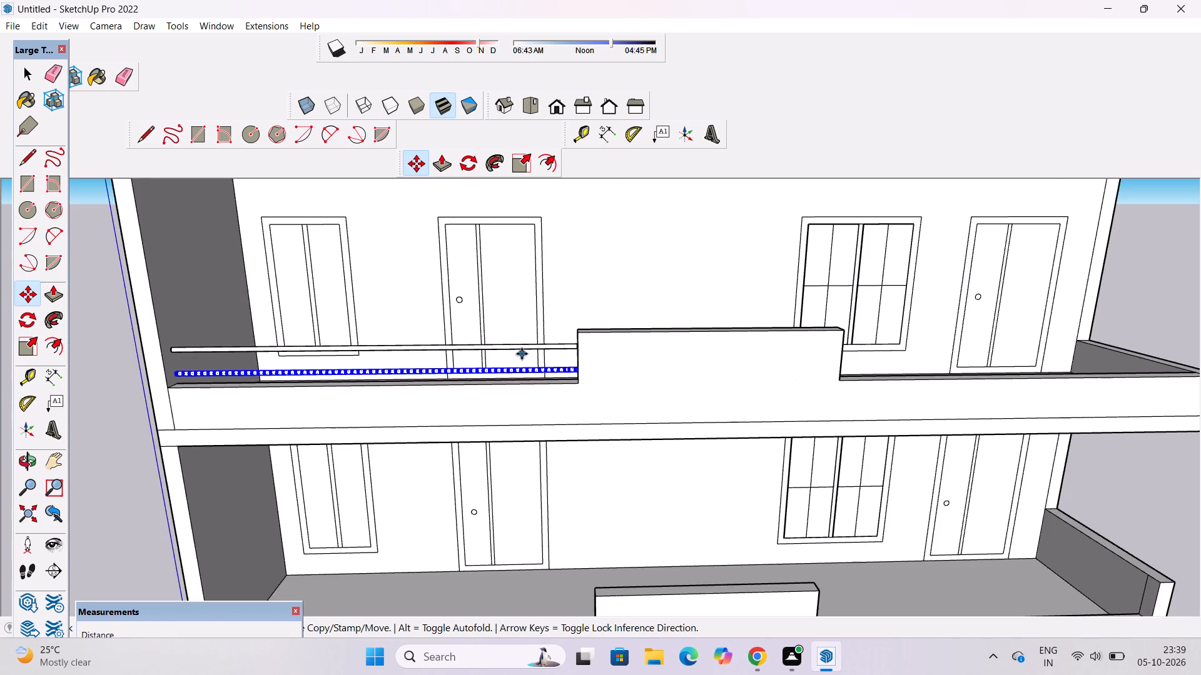
{"action": "scroll", "coordinate": [522, 354], "scroll_direction": "down", "scroll_amount": 4}
{"action": "scroll", "coordinate": [472, 365], "scroll_direction": "down", "scroll_amount": 3}
{"action": "scroll", "coordinate": [377, 376], "scroll_direction": "up", "scroll_amount": 2}
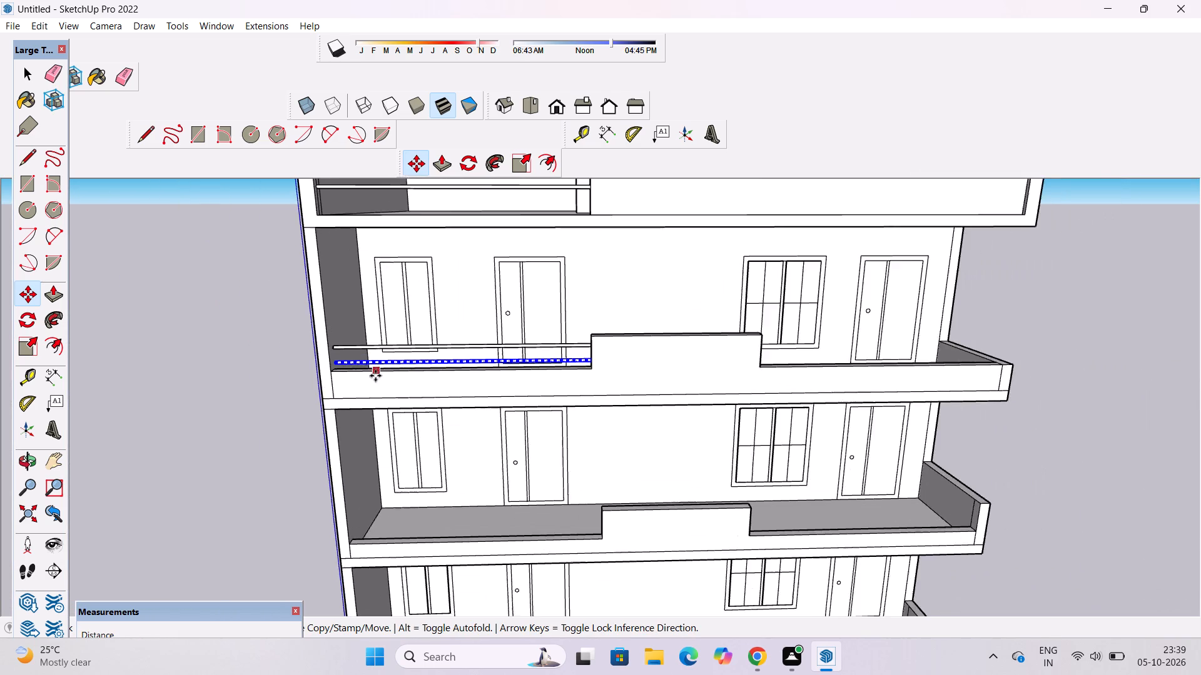
{"action": "scroll", "coordinate": [375, 376], "scroll_direction": "up", "scroll_amount": 4}
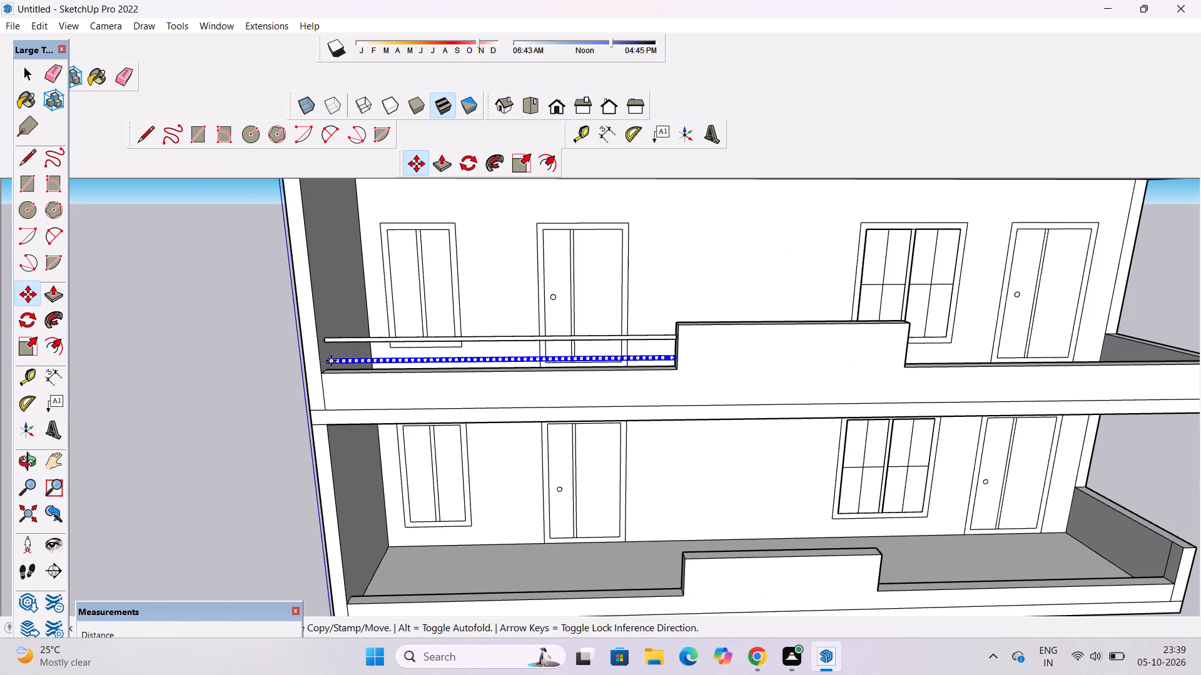
{"action": "scroll", "coordinate": [331, 361], "scroll_direction": "up", "scroll_amount": 10}
{"action": "left_click", "coordinate": [320, 358]}
{"action": "scroll", "coordinate": [310, 351], "scroll_direction": "down", "scroll_amount": 13}
{"action": "scroll", "coordinate": [808, 344], "scroll_direction": "up", "scroll_amount": 3}
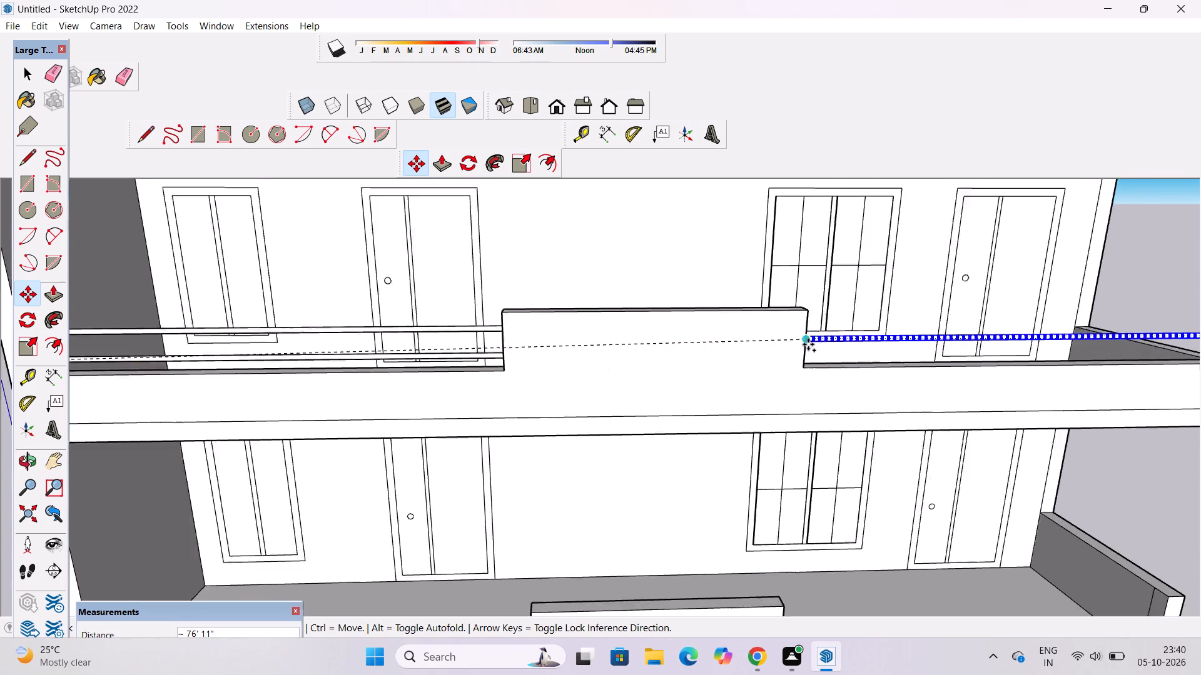
{"action": "scroll", "coordinate": [808, 344], "scroll_direction": "up", "scroll_amount": 16}
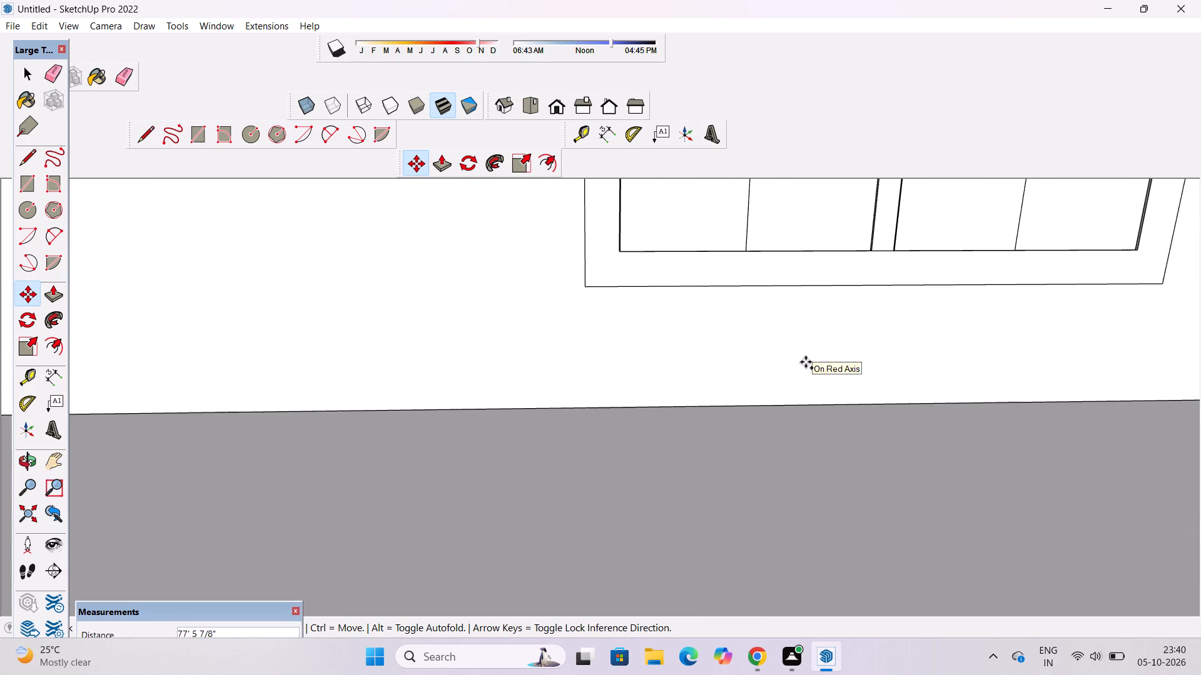
{"action": "scroll", "coordinate": [806, 362], "scroll_direction": "down", "scroll_amount": 6}
{"action": "scroll", "coordinate": [774, 374], "scroll_direction": "up", "scroll_amount": 4}
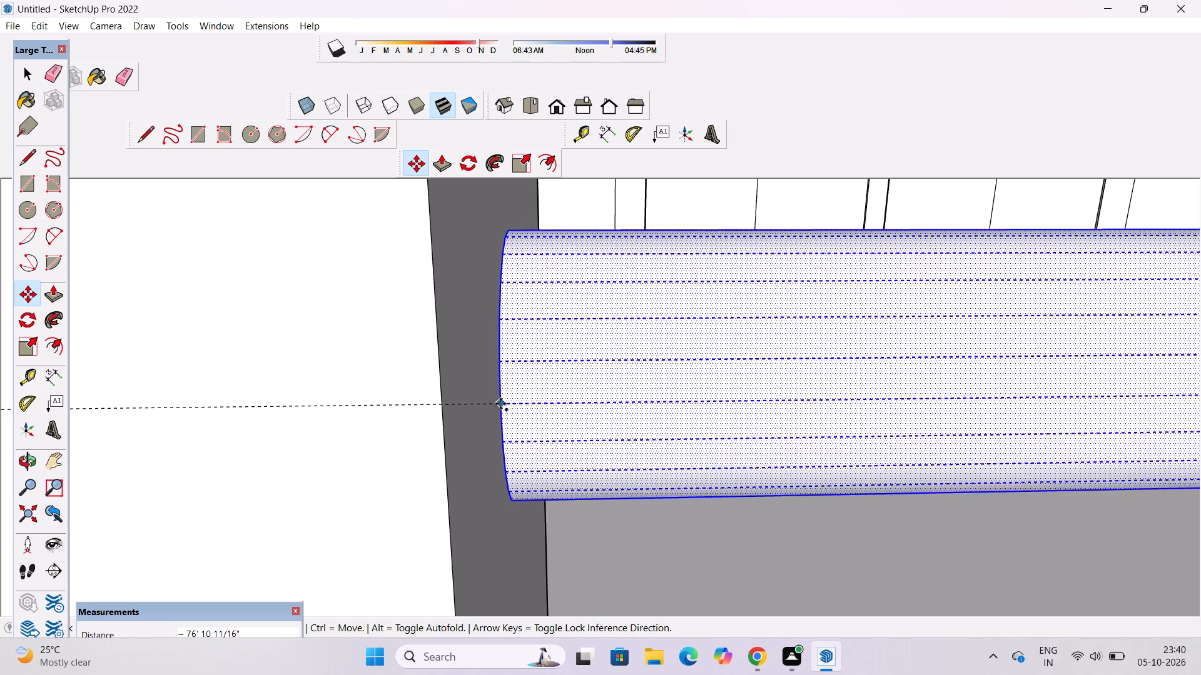
{"action": "left_click", "coordinate": [489, 407]}
Copy the new bar upward along the raised parapet section's end to form the upper bar on that side of the balcony.
{"action": "key", "text": "o"}
{"action": "scroll", "coordinate": [491, 396], "scroll_direction": "down", "scroll_amount": 7}
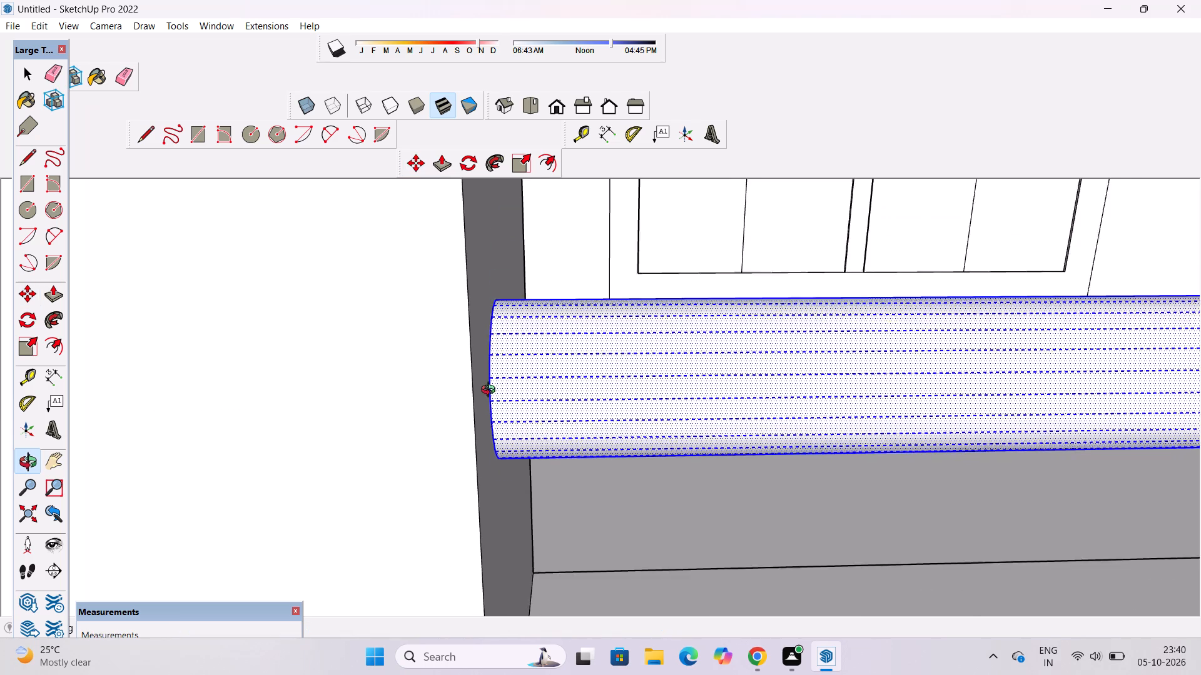
{"action": "scroll", "coordinate": [491, 391], "scroll_direction": "down", "scroll_amount": 20}
{"action": "scroll", "coordinate": [491, 391], "scroll_direction": "down", "scroll_amount": 20}
{"action": "scroll", "coordinate": [491, 391], "scroll_direction": "down", "scroll_amount": 11}
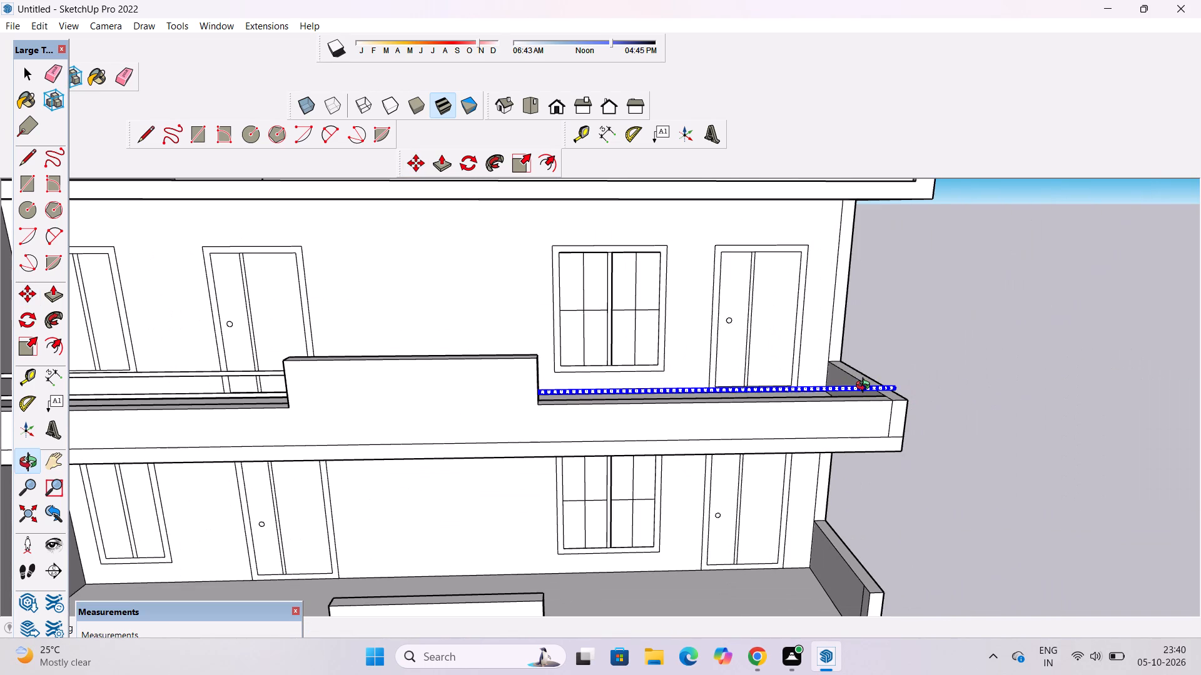
{"action": "left_click_drag", "start_coordinate": [866, 388], "coordinate": [808, 418], "text": "shift"}
{"action": "scroll", "coordinate": [808, 418], "scroll_direction": "up", "scroll_amount": 3}
{"action": "left_click_drag", "start_coordinate": [807, 419], "coordinate": [811, 437], "text": "shift"}
{"action": "scroll", "coordinate": [444, 427], "scroll_direction": "up", "scroll_amount": 1}
{"action": "left_click_drag", "start_coordinate": [452, 431], "coordinate": [499, 434], "text": "shift"}
{"action": "key", "text": "space"}
{"action": "key", "text": "comma"}
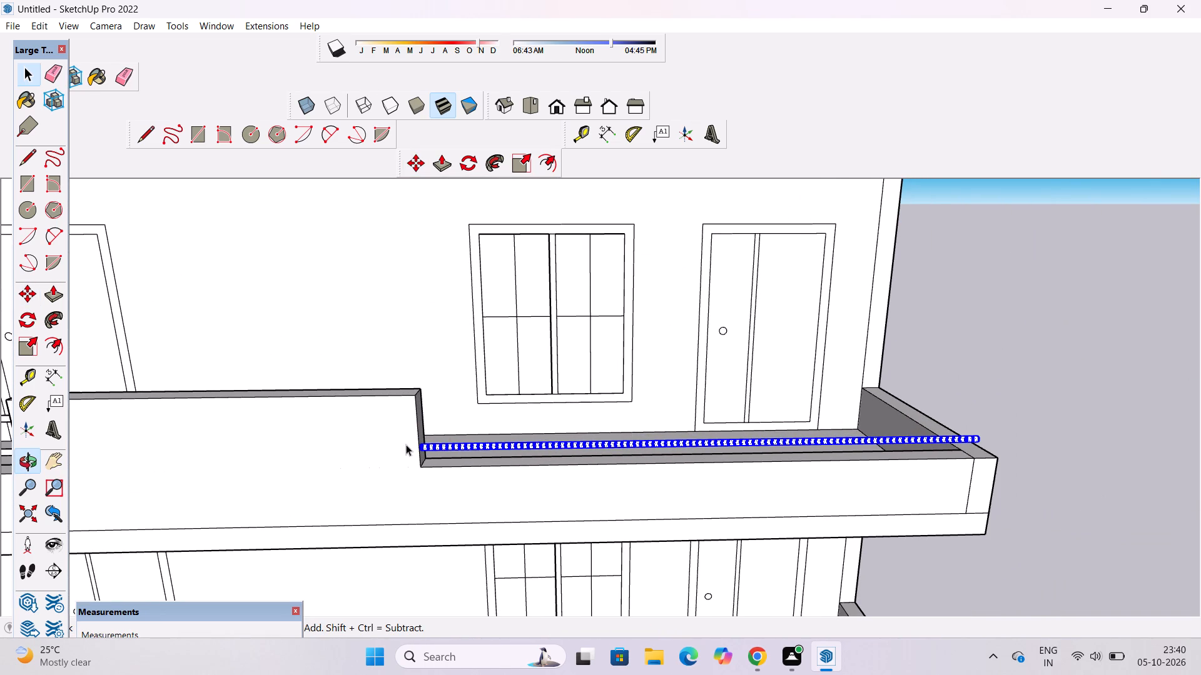
{"action": "key", "text": "m"}
{"action": "scroll", "coordinate": [410, 444], "scroll_direction": "up", "scroll_amount": 6}
{"action": "left_click", "coordinate": [432, 443]}
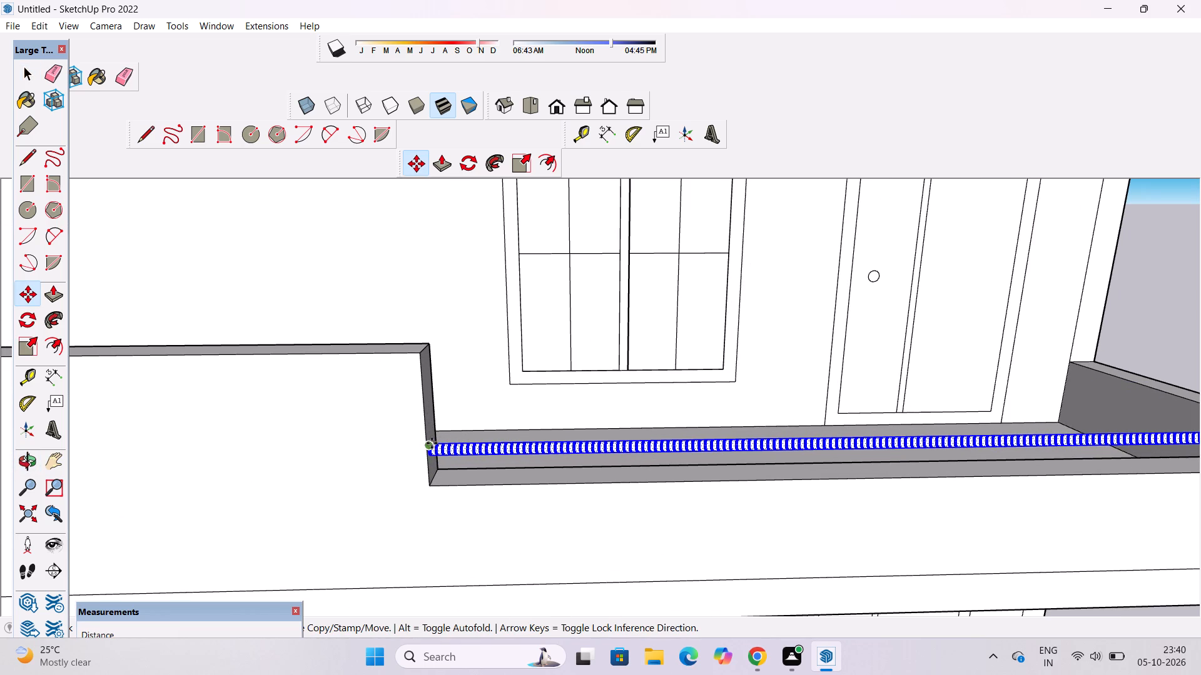
{"action": "scroll", "coordinate": [427, 383], "scroll_direction": "down", "scroll_amount": 7}
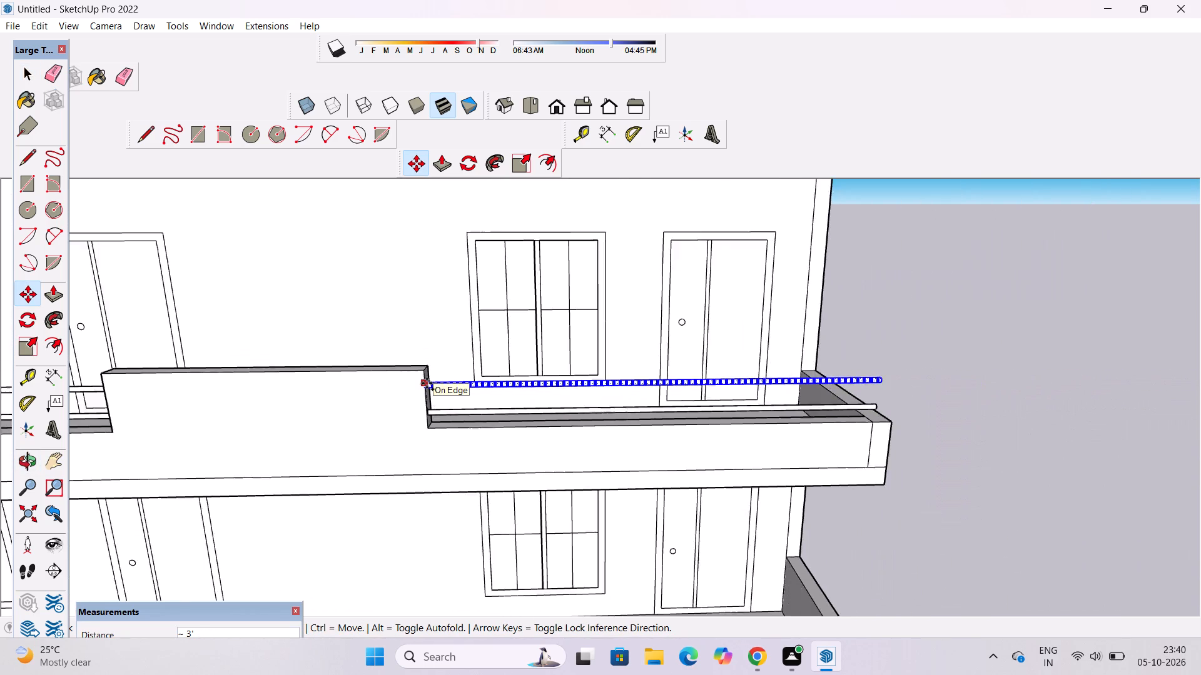
{"action": "scroll", "coordinate": [427, 383], "scroll_direction": "down", "scroll_amount": 5}
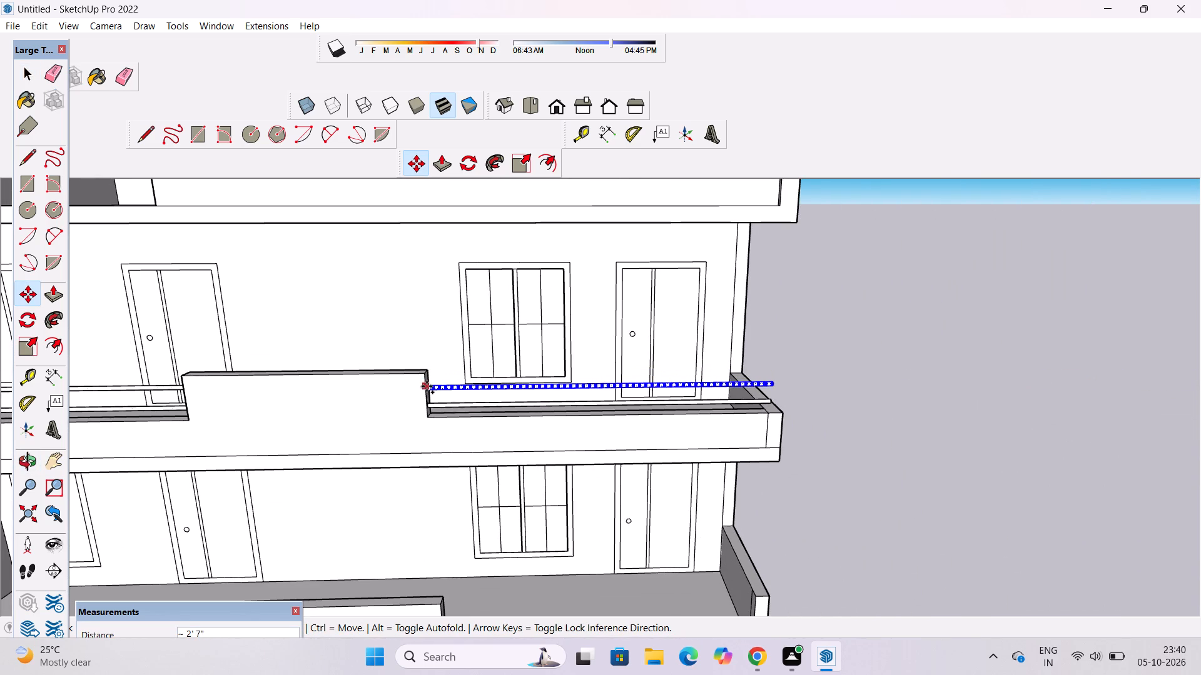
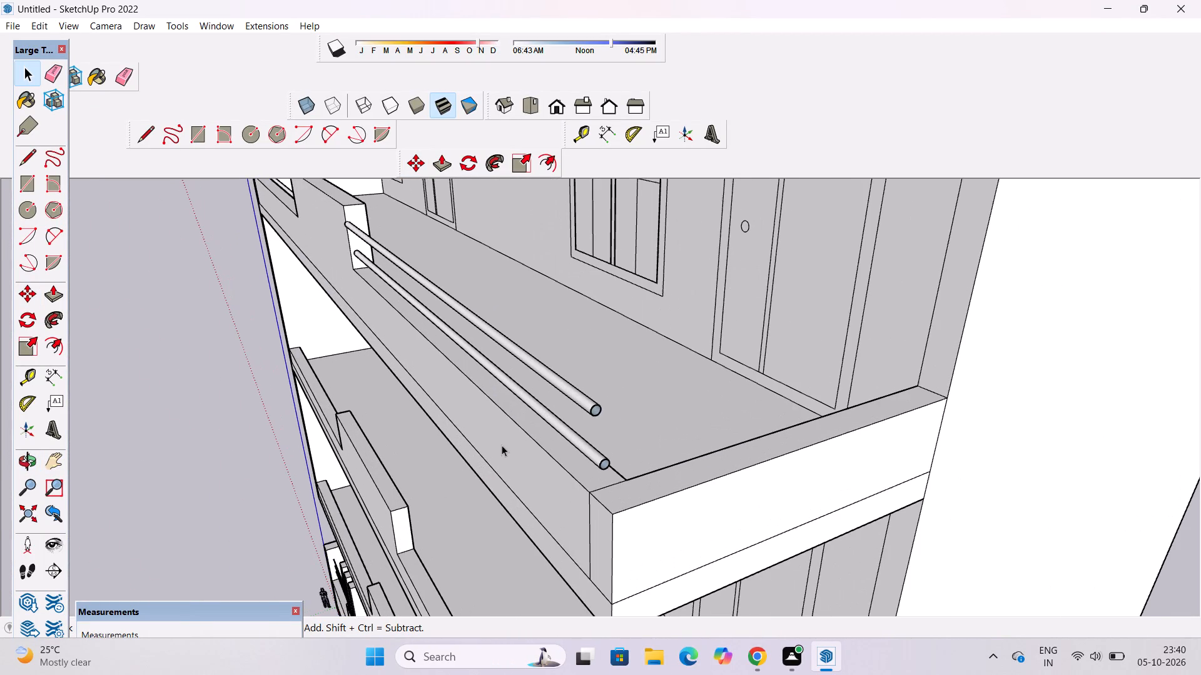
Push/Pull the top of the uppermost balcony's right side parapet up about 4' 6" to the upper railing bar's height.
{"action": "key", "text": "o"}
{"action": "left_click_drag", "start_coordinate": [548, 466], "coordinate": [844, 466]}
{"action": "scroll", "coordinate": [853, 436], "scroll_direction": "down", "scroll_amount": 4}
{"action": "left_click_drag", "start_coordinate": [859, 426], "coordinate": [820, 451], "text": "shift"}
{"action": "left_click_drag", "start_coordinate": [774, 460], "coordinate": [753, 467]}
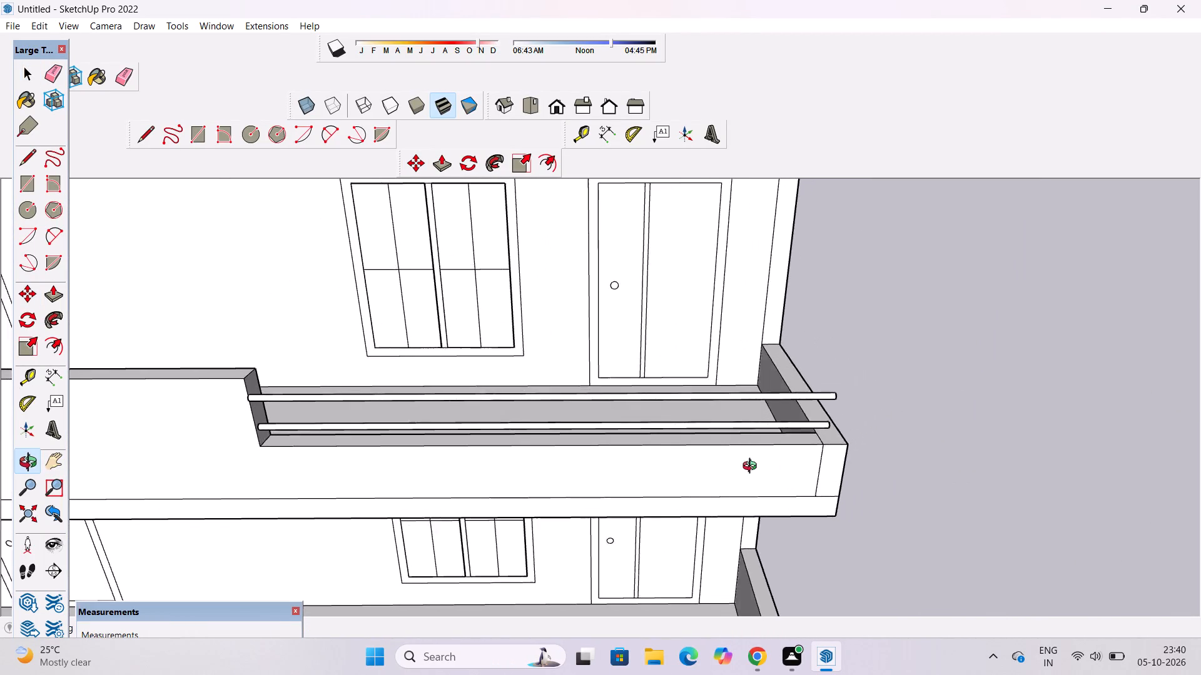
{"action": "left_click_drag", "start_coordinate": [753, 467], "coordinate": [748, 469]}
{"action": "left_click_drag", "start_coordinate": [792, 458], "coordinate": [719, 478]}
{"action": "scroll", "coordinate": [752, 466], "scroll_direction": "up", "scroll_amount": 4}
{"action": "left_click_drag", "start_coordinate": [753, 465], "coordinate": [741, 471]}
{"action": "scroll", "coordinate": [741, 471], "scroll_direction": "up", "scroll_amount": 4}
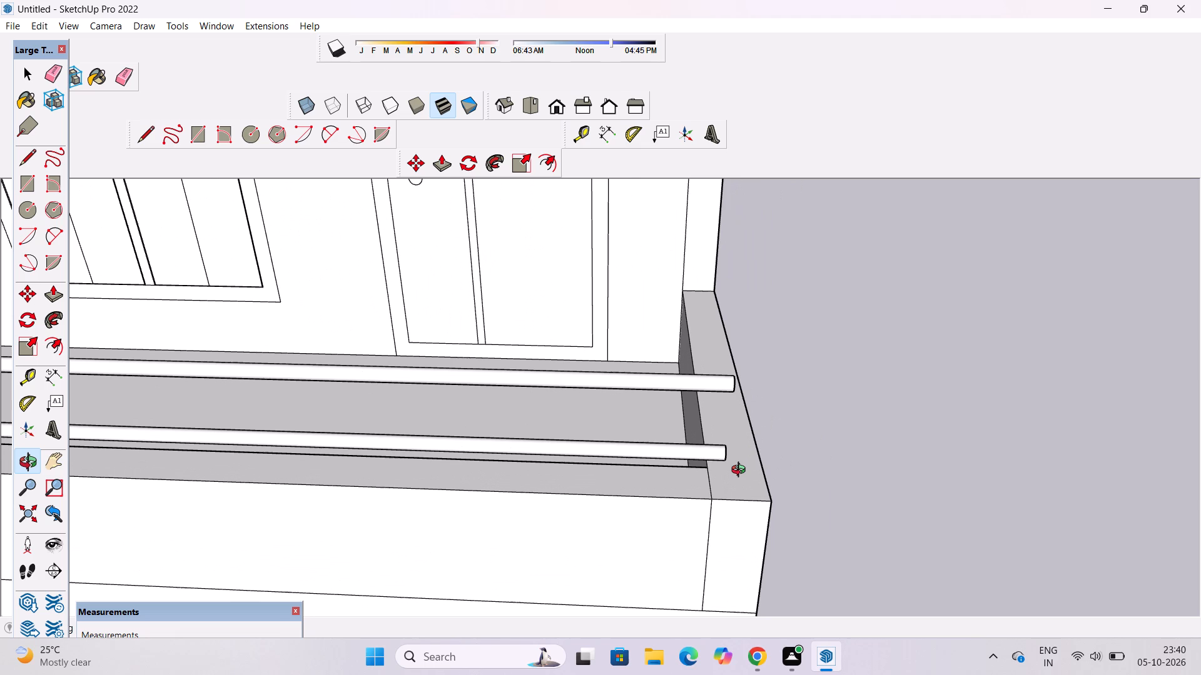
{"action": "key", "text": "p"}
{"action": "left_click", "coordinate": [741, 475]}
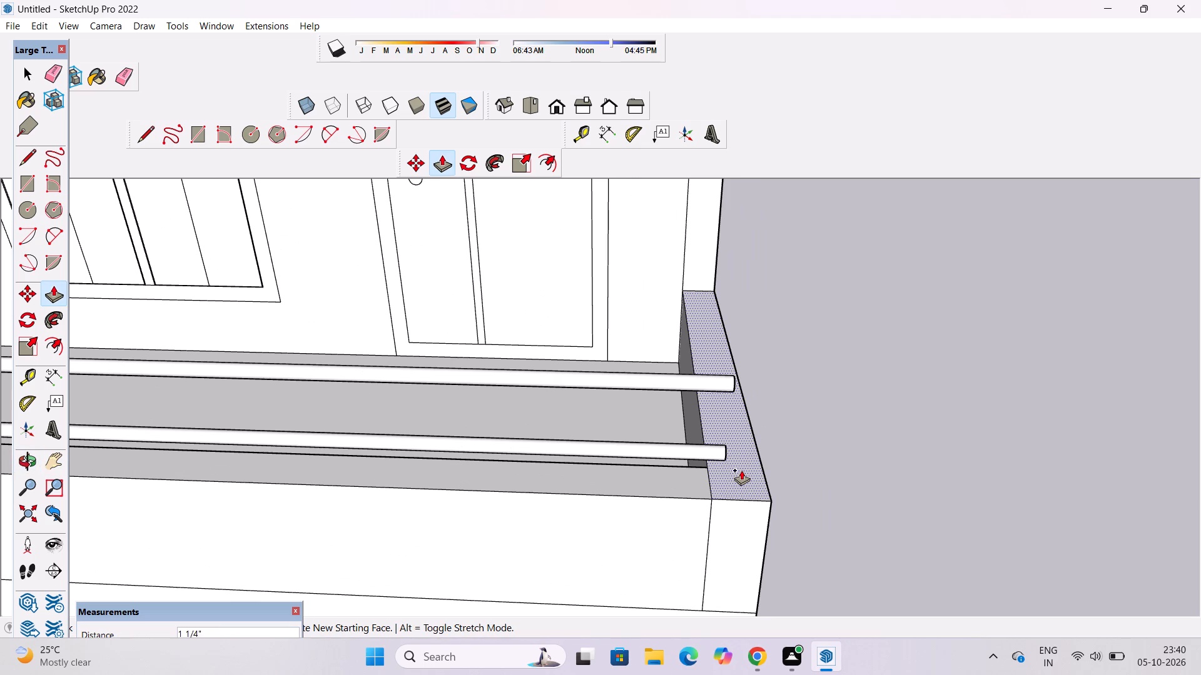
{"action": "left_click", "coordinate": [732, 380]}
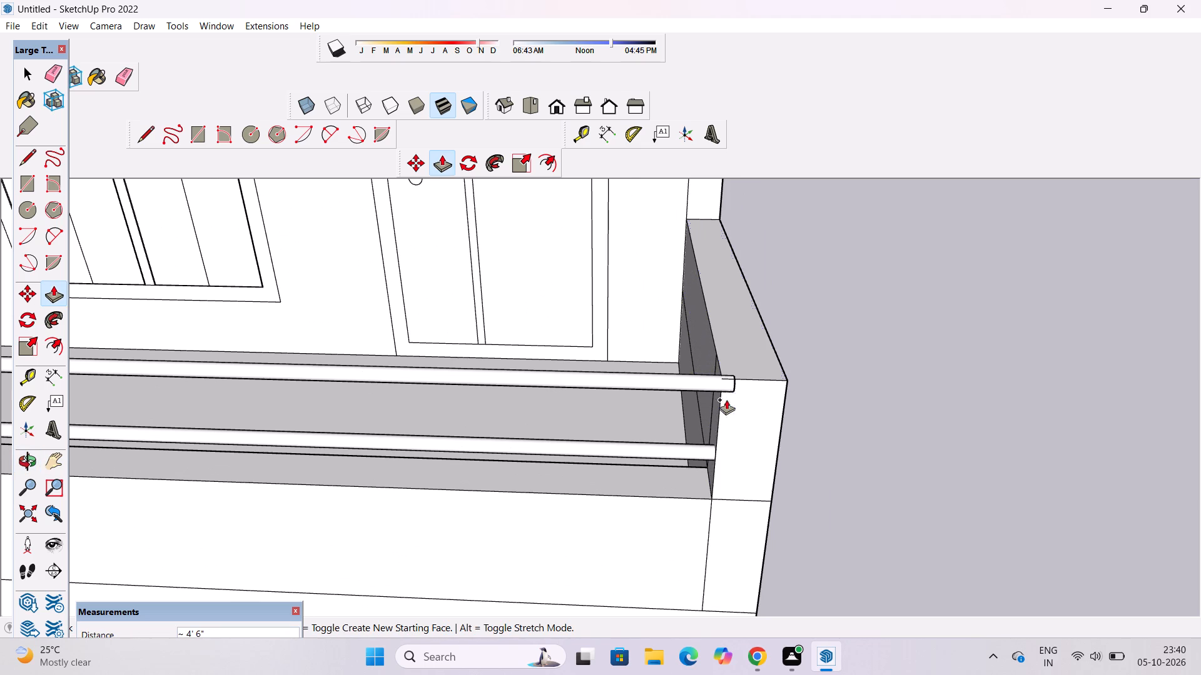
Copy the uppermost balcony's left upper railing bar down about 92' to a spot clear of the building's left side.
{"action": "scroll", "coordinate": [748, 379], "scroll_direction": "down", "scroll_amount": 4}
{"action": "key", "text": "o"}
{"action": "left_click_drag", "start_coordinate": [791, 440], "coordinate": [699, 338]}
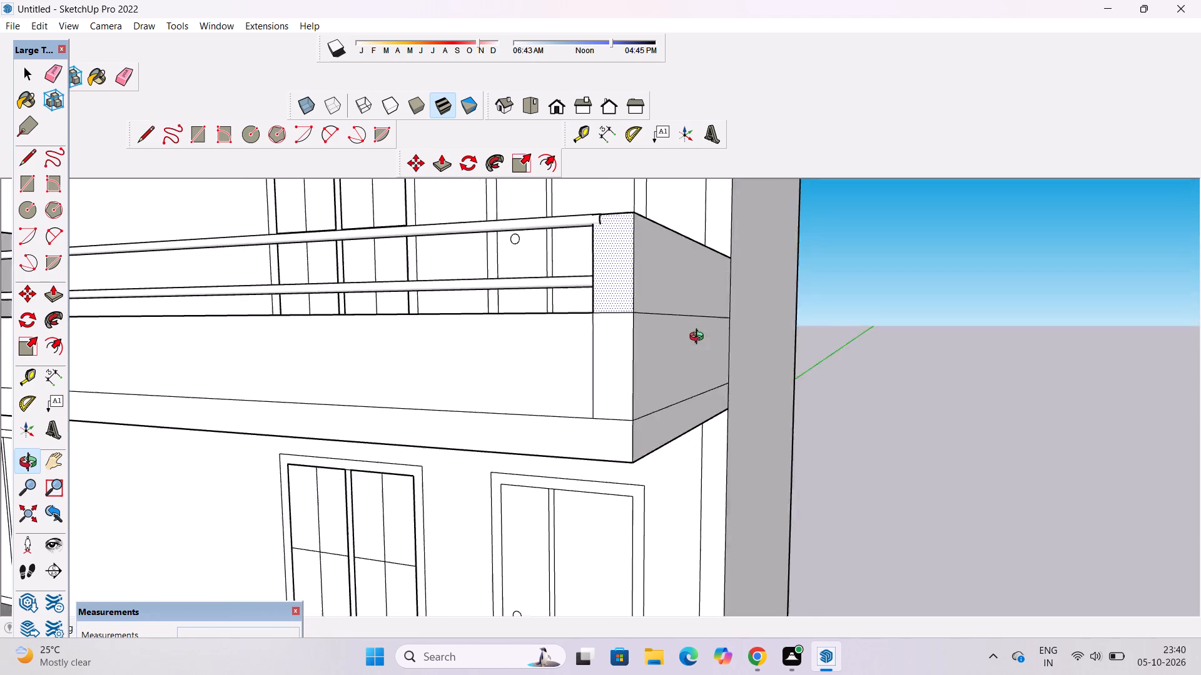
{"action": "left_click_drag", "start_coordinate": [699, 338], "coordinate": [685, 337]}
{"action": "scroll", "coordinate": [684, 338], "scroll_direction": "down", "scroll_amount": 10}
{"action": "left_click_drag", "start_coordinate": [577, 342], "coordinate": [698, 337]}
{"action": "scroll", "coordinate": [718, 326], "scroll_direction": "down", "scroll_amount": 4}
{"action": "left_click_drag", "start_coordinate": [676, 358], "coordinate": [762, 344]}
{"action": "left_click_drag", "start_coordinate": [691, 373], "coordinate": [706, 402]}
{"action": "left_click_drag", "start_coordinate": [676, 418], "coordinate": [718, 370]}
{"action": "left_click_drag", "start_coordinate": [469, 432], "coordinate": [477, 472], "text": "shift"}
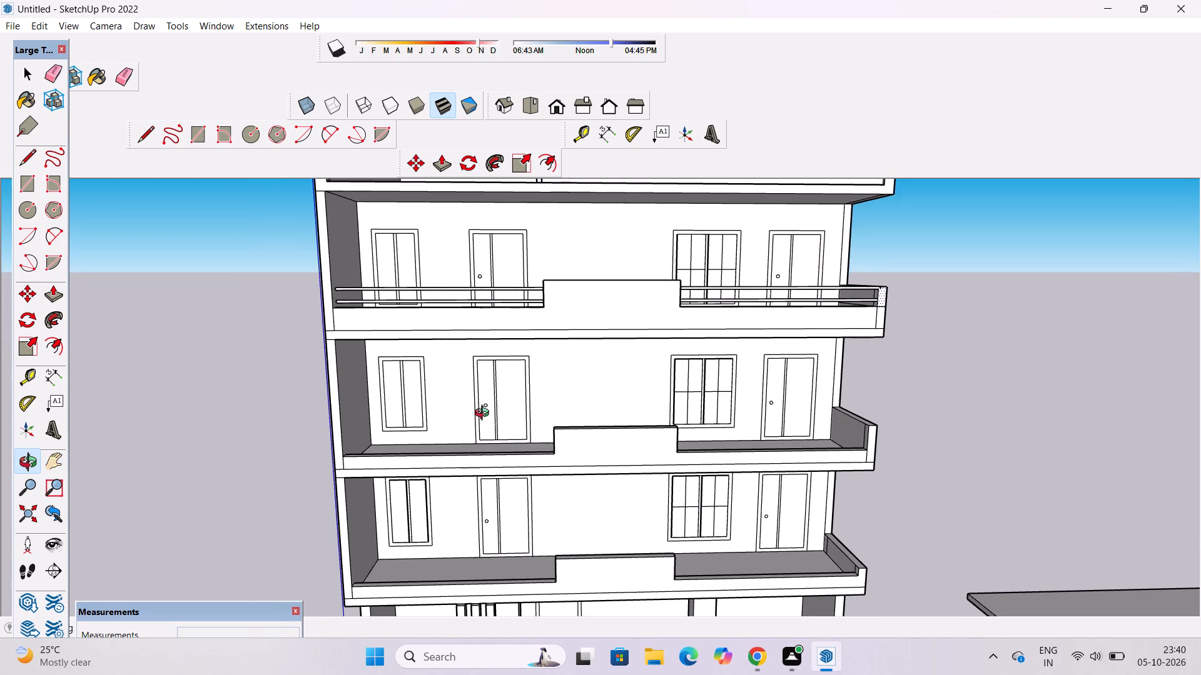
{"action": "left_click_drag", "start_coordinate": [485, 414], "coordinate": [489, 460]}
{"action": "scroll", "coordinate": [496, 369], "scroll_direction": "up", "scroll_amount": 2}
{"action": "left_click_drag", "start_coordinate": [499, 371], "coordinate": [517, 401], "text": "shift"}
{"action": "scroll", "coordinate": [517, 397], "scroll_direction": "up", "scroll_amount": 1}
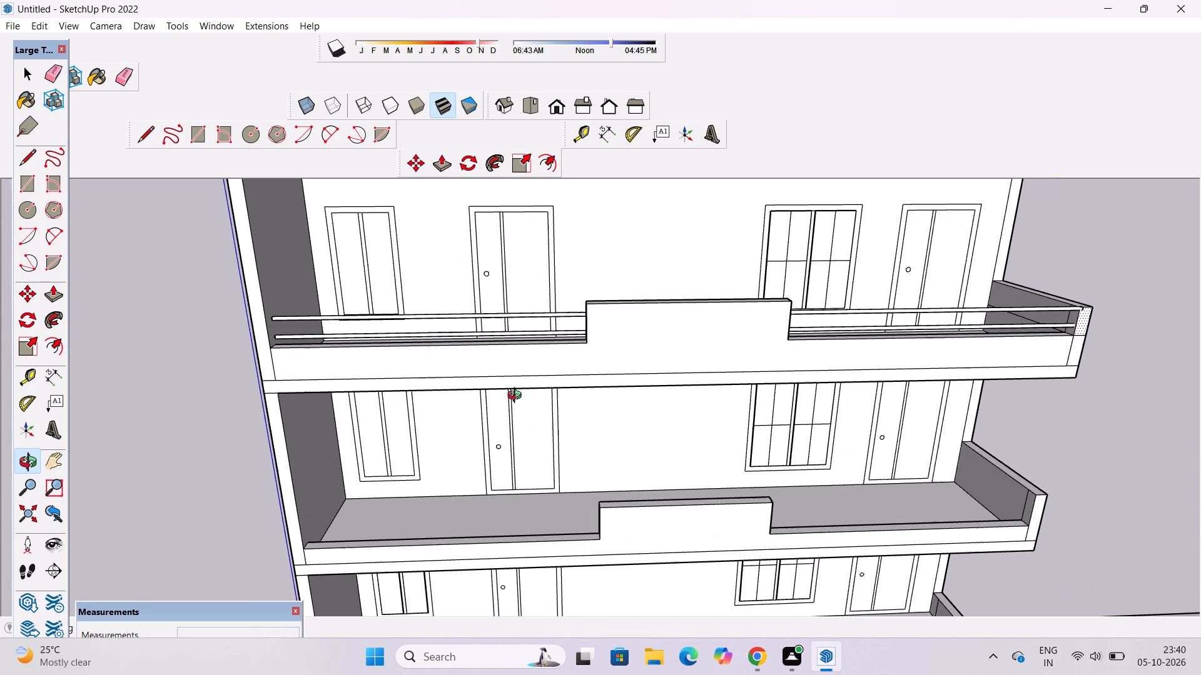
{"action": "key", "text": "space"}
{"action": "double_click", "coordinate": [568, 315]}
{"action": "scroll", "coordinate": [568, 315], "scroll_direction": "up", "scroll_amount": 4}
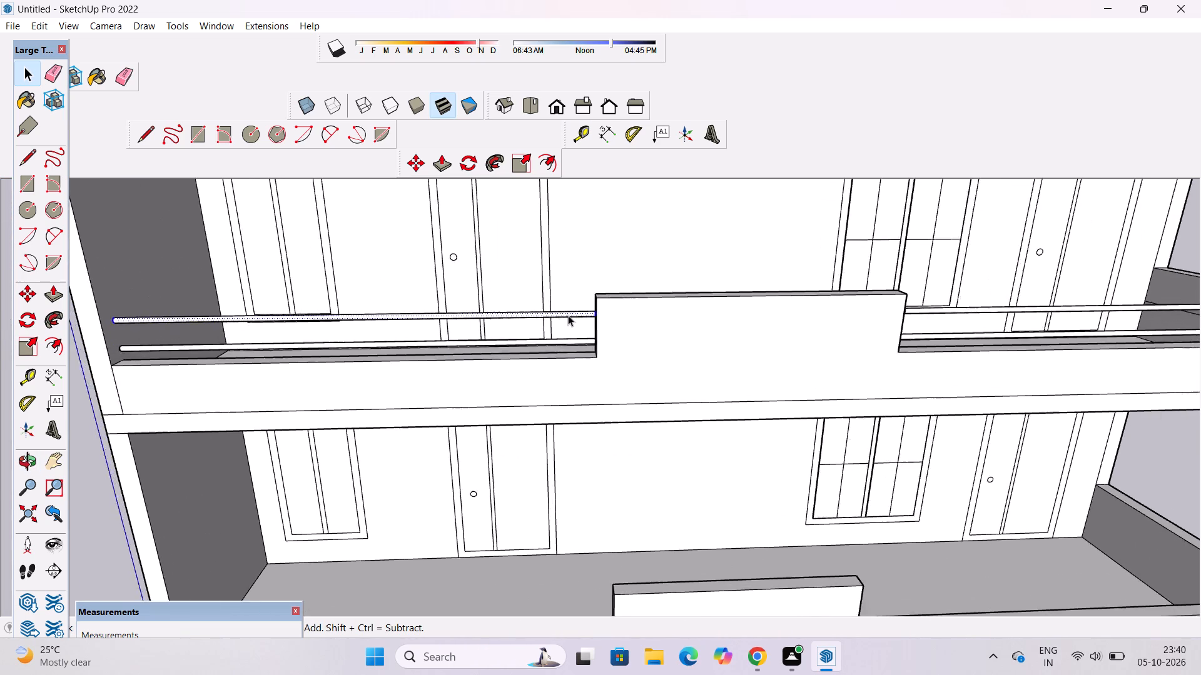
{"action": "scroll", "coordinate": [568, 315], "scroll_direction": "up", "scroll_amount": 5}
{"action": "key", "text": "m"}
{"action": "scroll", "coordinate": [599, 311], "scroll_direction": "up", "scroll_amount": 5}
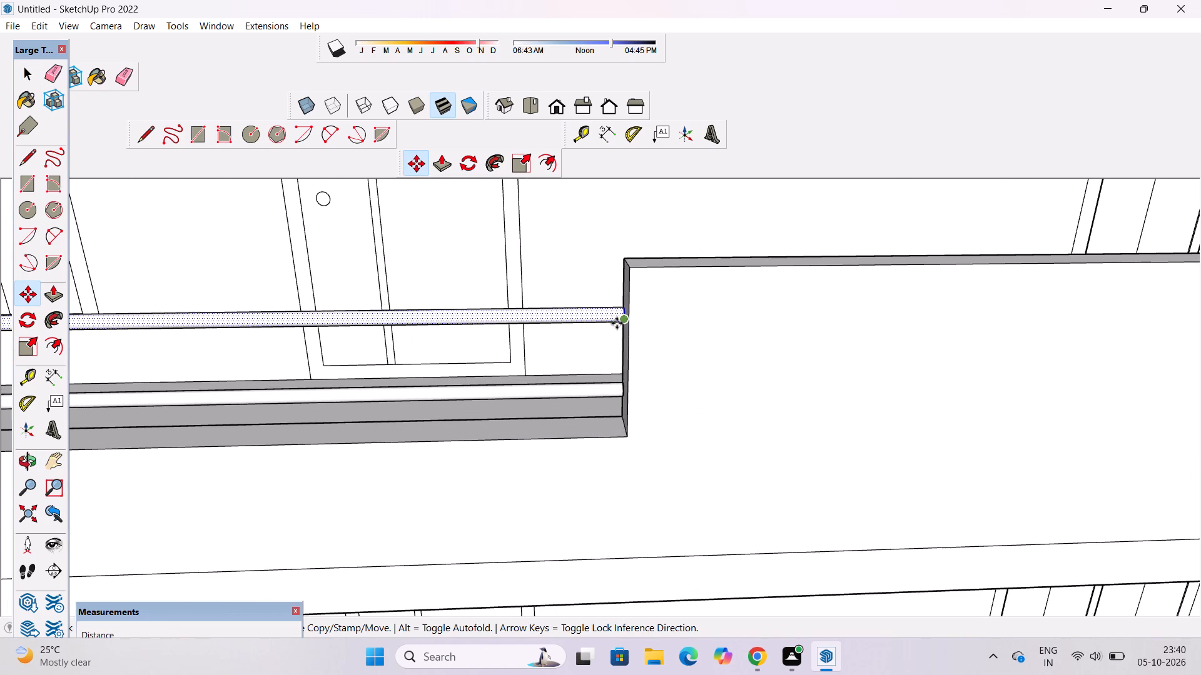
{"action": "left_click", "coordinate": [618, 322]}
{"action": "scroll", "coordinate": [618, 322], "scroll_direction": "down", "scroll_amount": 15}
{"action": "scroll", "coordinate": [615, 434], "scroll_direction": "down", "scroll_amount": 3}
{"action": "scroll", "coordinate": [617, 458], "scroll_direction": "up", "scroll_amount": 4}
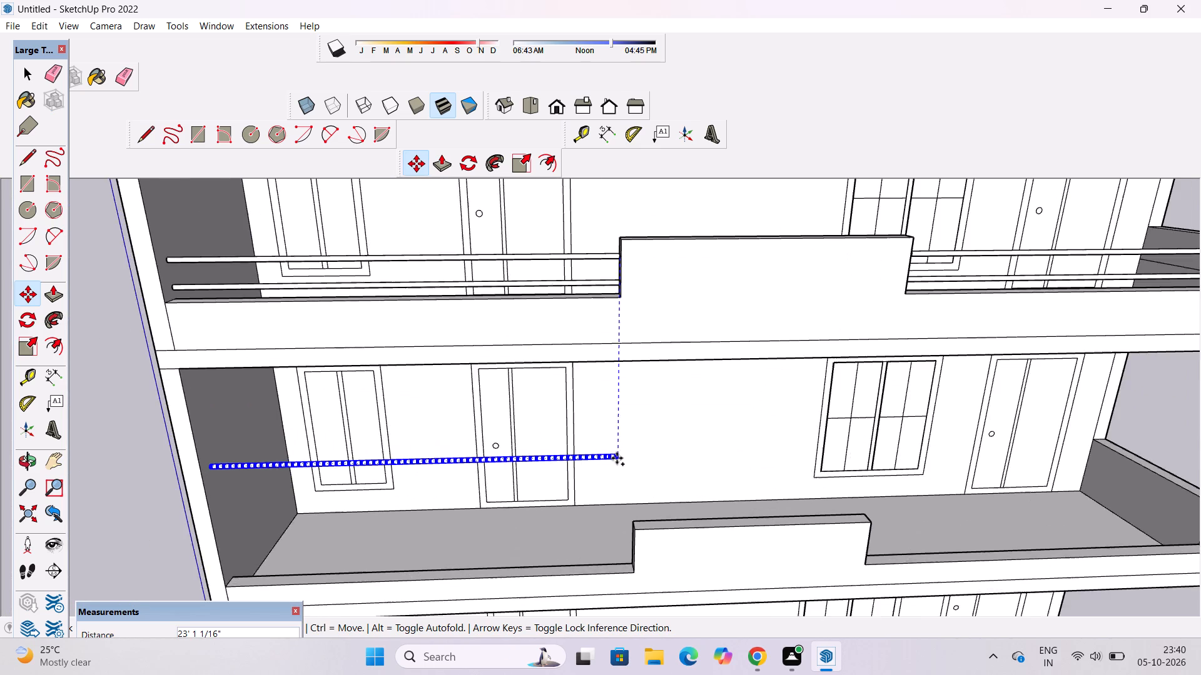
{"action": "scroll", "coordinate": [617, 458], "scroll_direction": "up", "scroll_amount": 2}
{"action": "scroll", "coordinate": [617, 458], "scroll_direction": "down", "scroll_amount": 4}
{"action": "scroll", "coordinate": [616, 496], "scroll_direction": "up", "scroll_amount": 4}
{"action": "scroll", "coordinate": [616, 496], "scroll_direction": "down", "scroll_amount": 1}
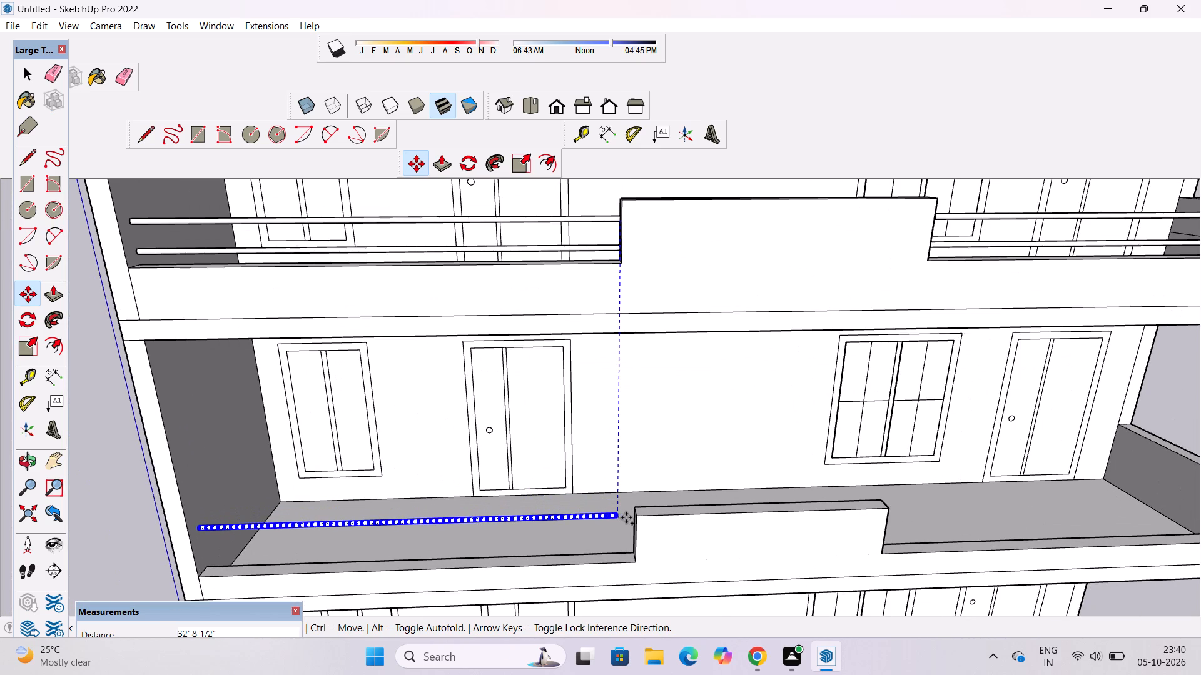
{"action": "scroll", "coordinate": [626, 517], "scroll_direction": "up", "scroll_amount": 2}
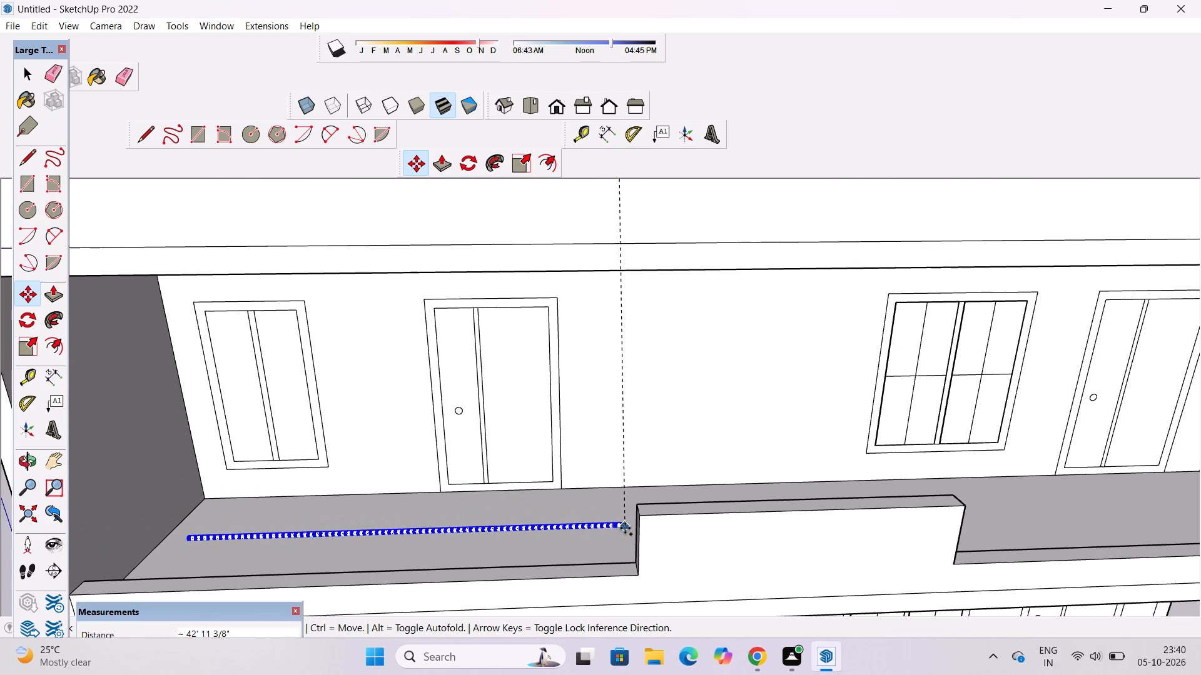
{"action": "scroll", "coordinate": [636, 528], "scroll_direction": "down", "scroll_amount": 2}
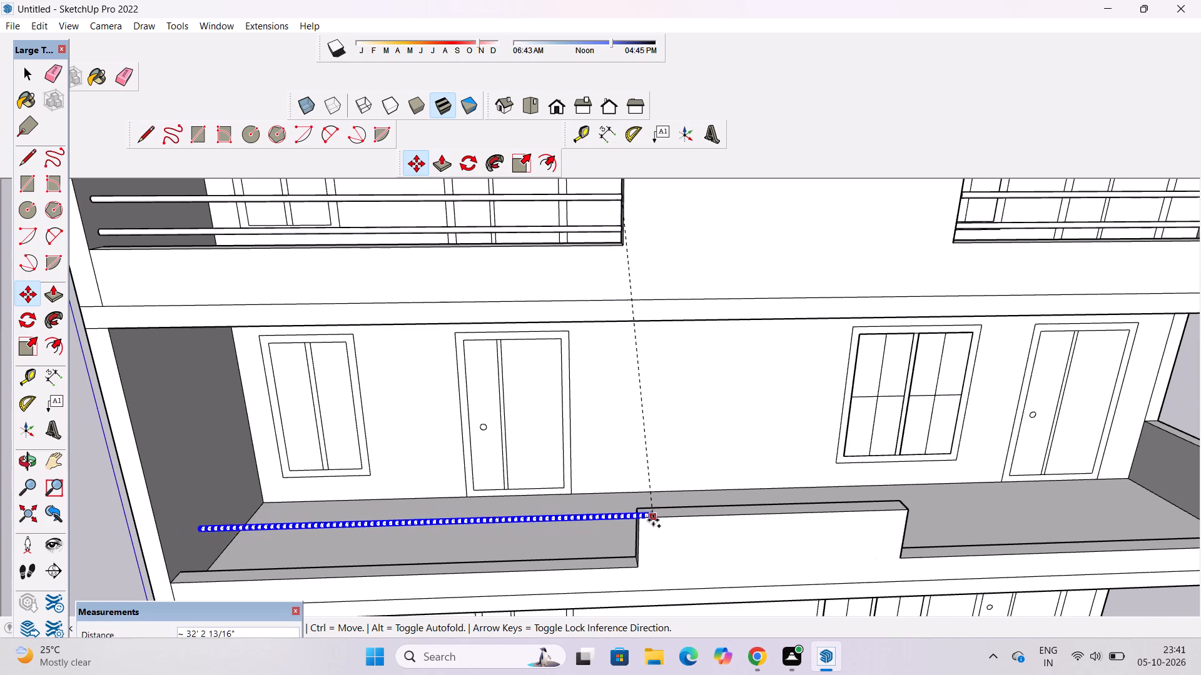
{"action": "scroll", "coordinate": [717, 469], "scroll_direction": "down", "scroll_amount": 9}
{"action": "left_click", "coordinate": [489, 537]}
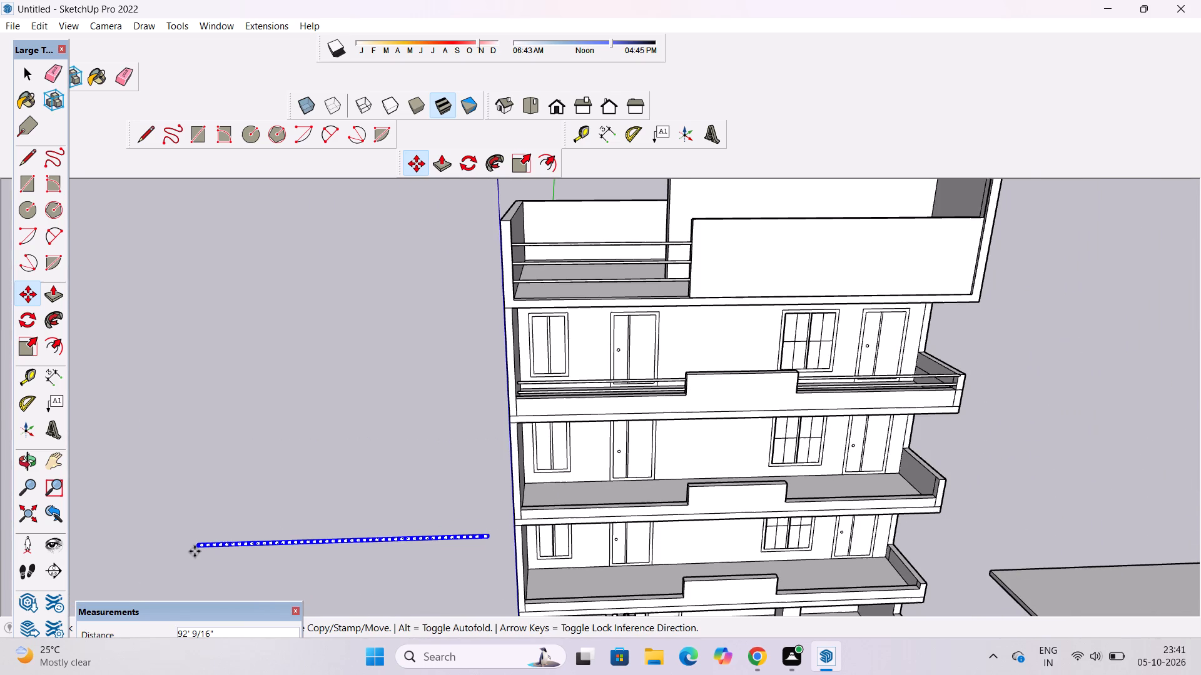
Move the copied bar by its left end to the side wall of the balcony one floor below.
{"action": "scroll", "coordinate": [195, 551], "scroll_direction": "up", "scroll_amount": 9}
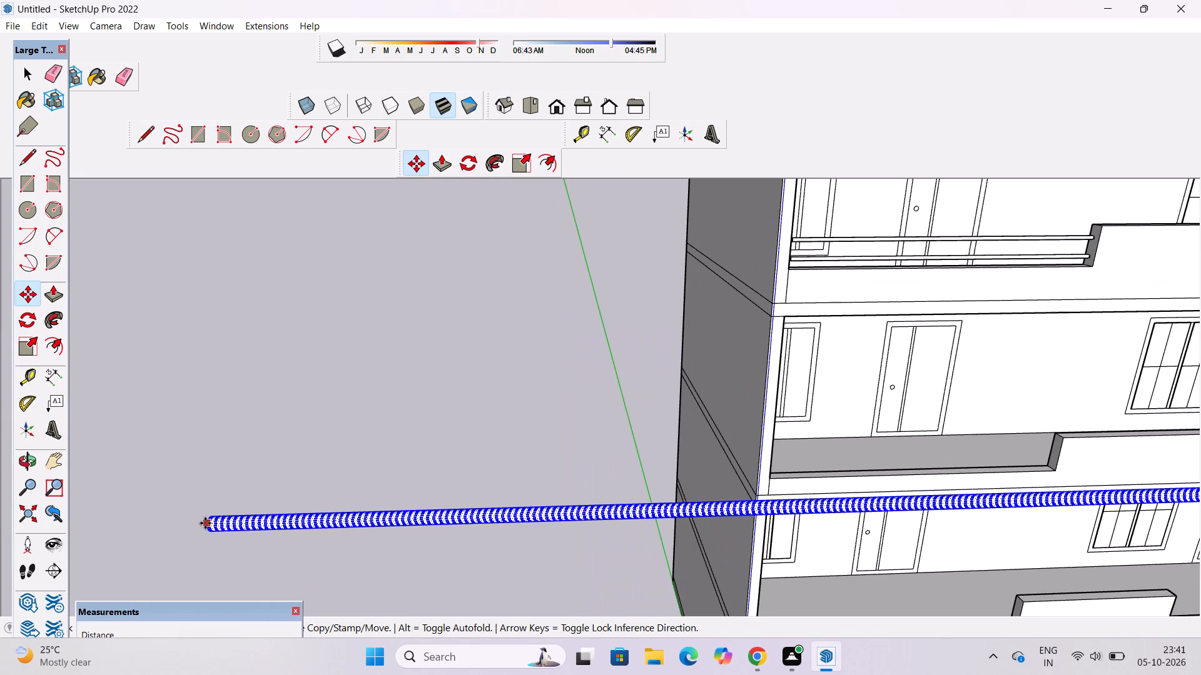
{"action": "left_click", "coordinate": [205, 523]}
{"action": "scroll", "coordinate": [205, 523], "scroll_direction": "down", "scroll_amount": 9}
{"action": "scroll", "coordinate": [683, 491], "scroll_direction": "down", "scroll_amount": 10}
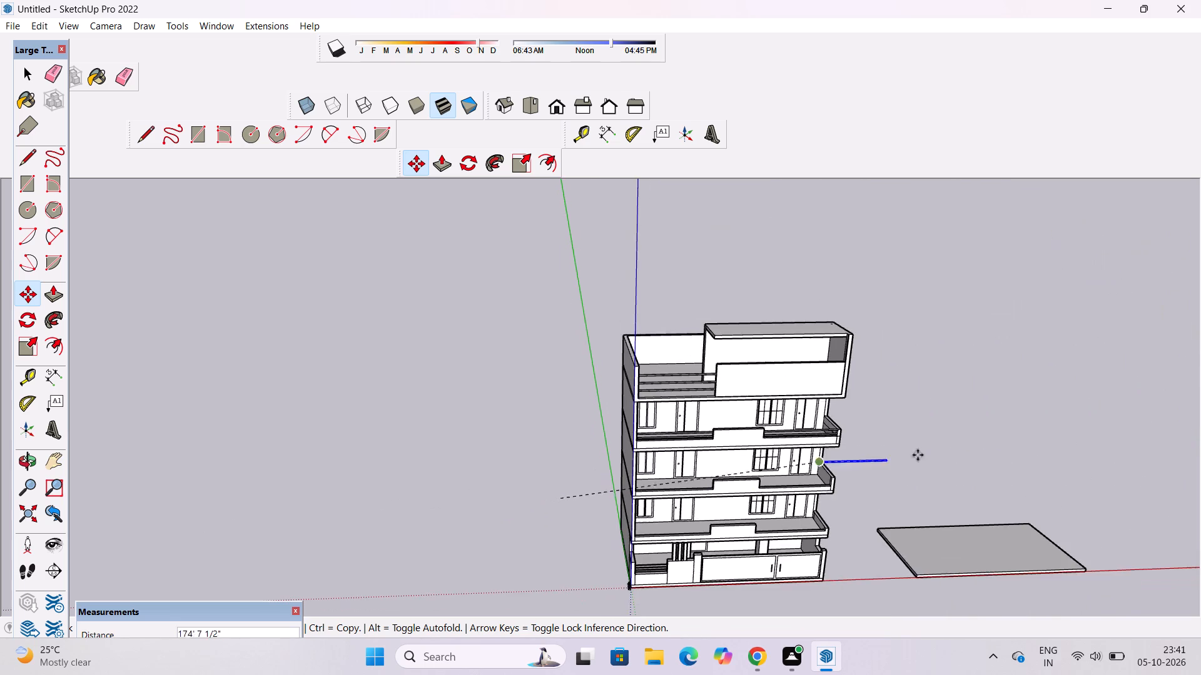
{"action": "scroll", "coordinate": [987, 458], "scroll_direction": "up", "scroll_amount": 11}
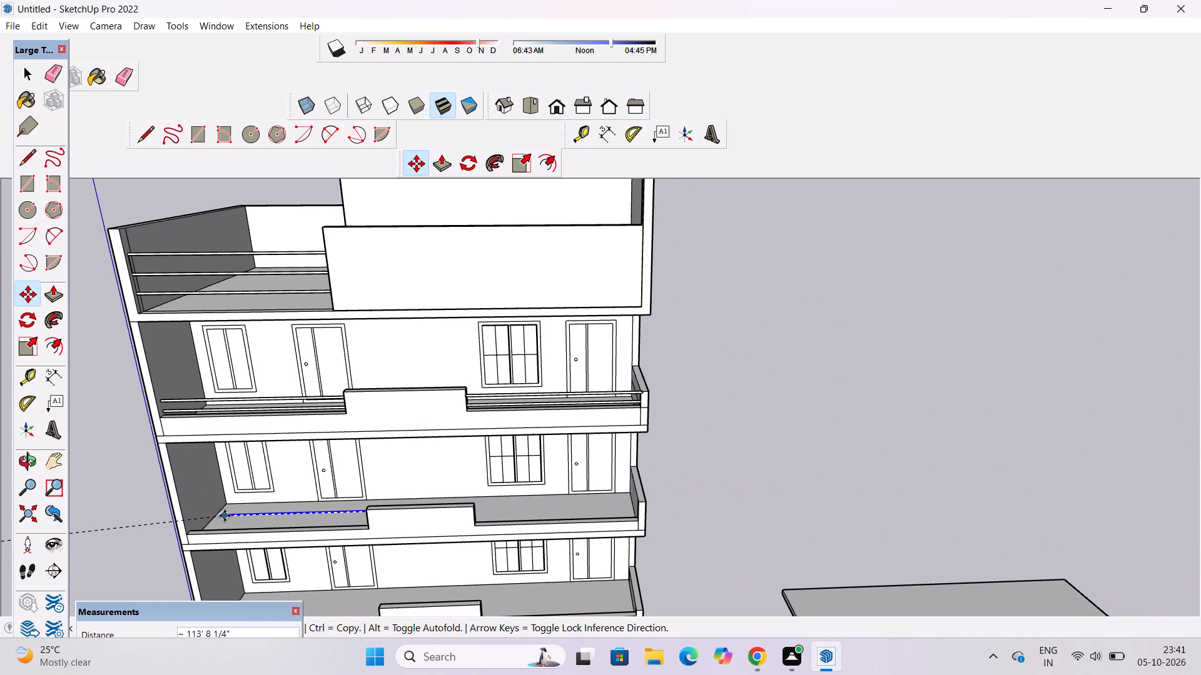
{"action": "scroll", "coordinate": [225, 516], "scroll_direction": "up", "scroll_amount": 11}
{"action": "scroll", "coordinate": [151, 506], "scroll_direction": "down", "scroll_amount": 10}
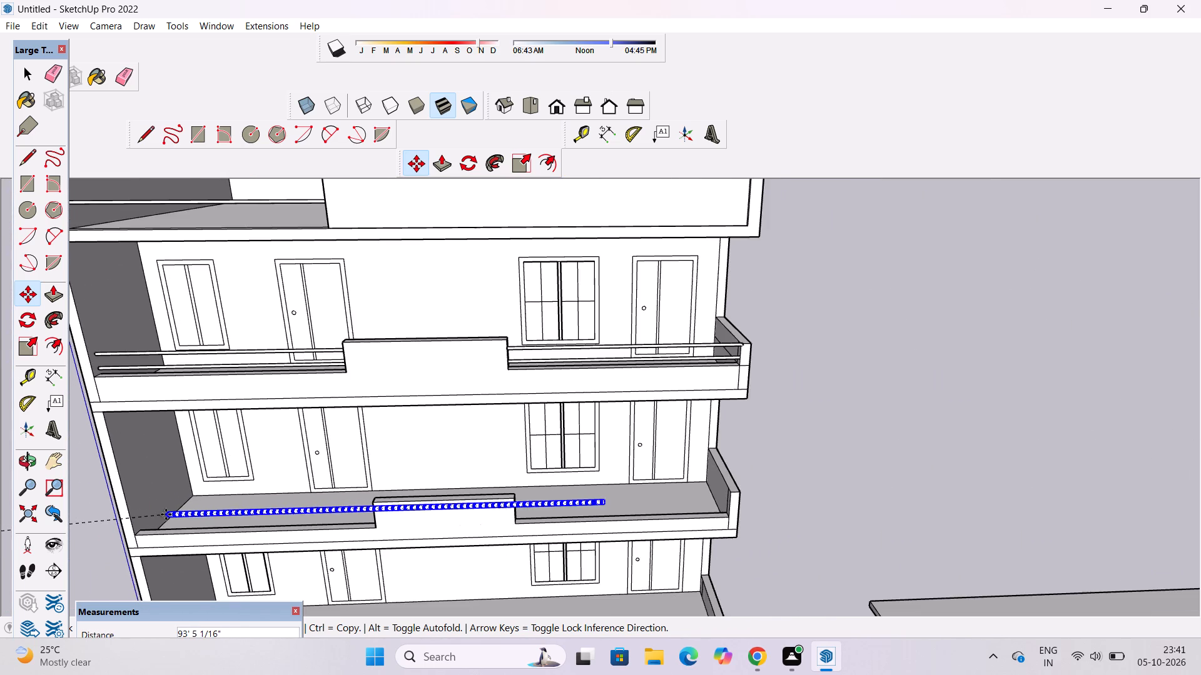
{"action": "scroll", "coordinate": [166, 514], "scroll_direction": "up", "scroll_amount": 4}
{"action": "scroll", "coordinate": [112, 488], "scroll_direction": "up", "scroll_amount": 16}
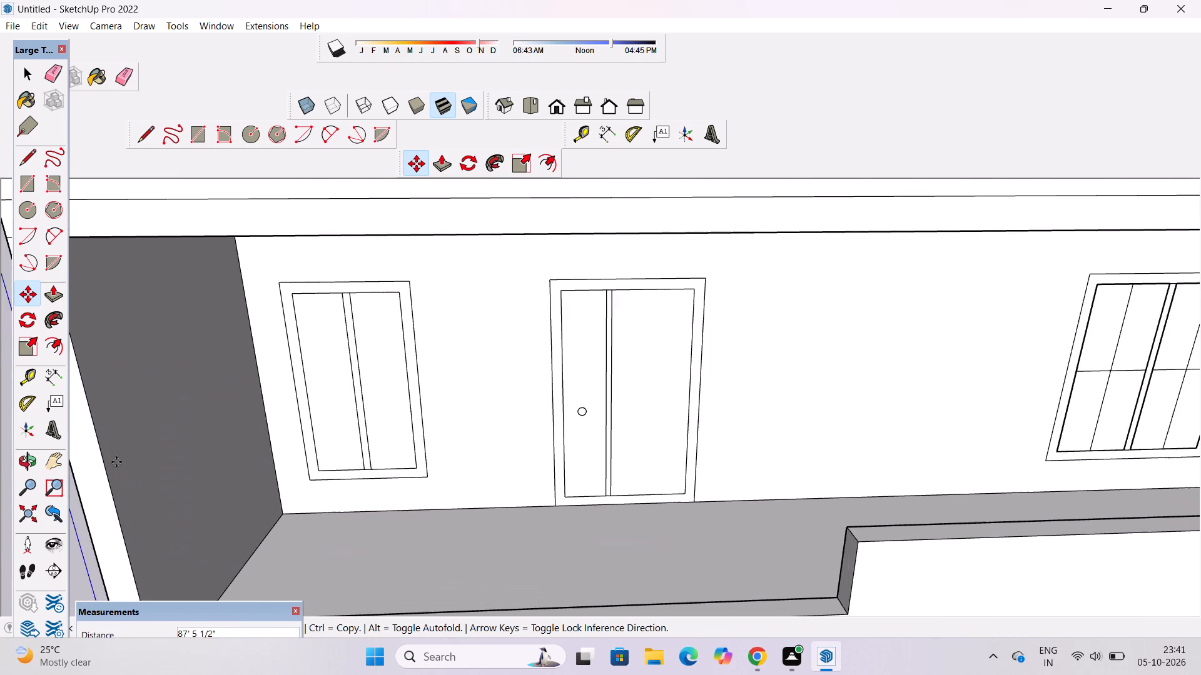
{"action": "scroll", "coordinate": [116, 462], "scroll_direction": "down", "scroll_amount": 7}
{"action": "key", "text": "o"}
{"action": "scroll", "coordinate": [145, 461], "scroll_direction": "down", "scroll_amount": 5}
{"action": "left_click_drag", "start_coordinate": [145, 480], "coordinate": [360, 492], "text": "shift"}
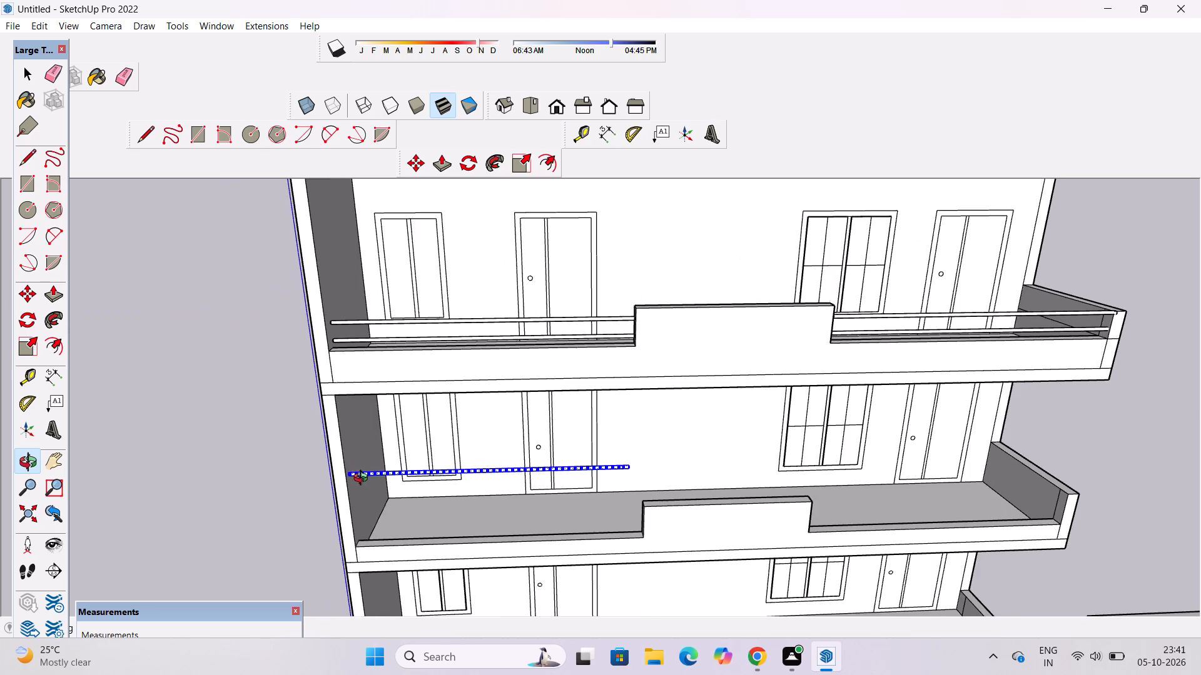
{"action": "scroll", "coordinate": [363, 479], "scroll_direction": "up", "scroll_amount": 4}
{"action": "left_click_drag", "start_coordinate": [361, 474], "coordinate": [352, 469], "text": "shift"}
{"action": "key", "text": "m"}
{"action": "scroll", "coordinate": [363, 477], "scroll_direction": "up", "scroll_amount": 2}
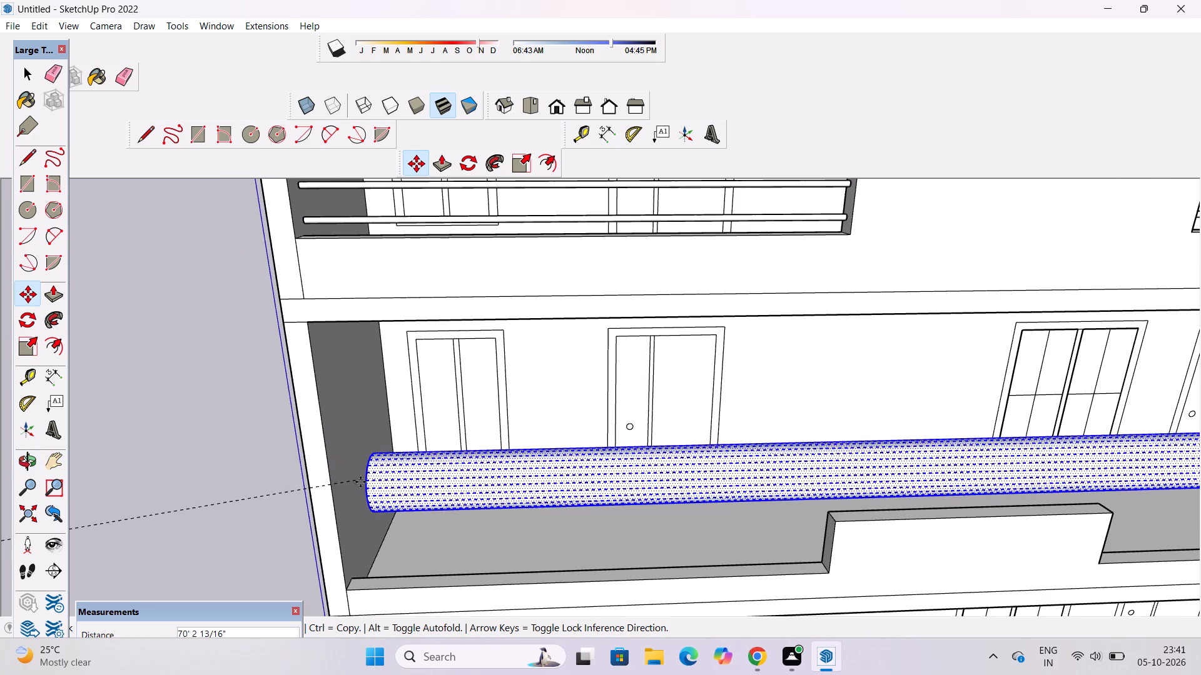
{"action": "scroll", "coordinate": [337, 471], "scroll_direction": "up", "scroll_amount": 1}
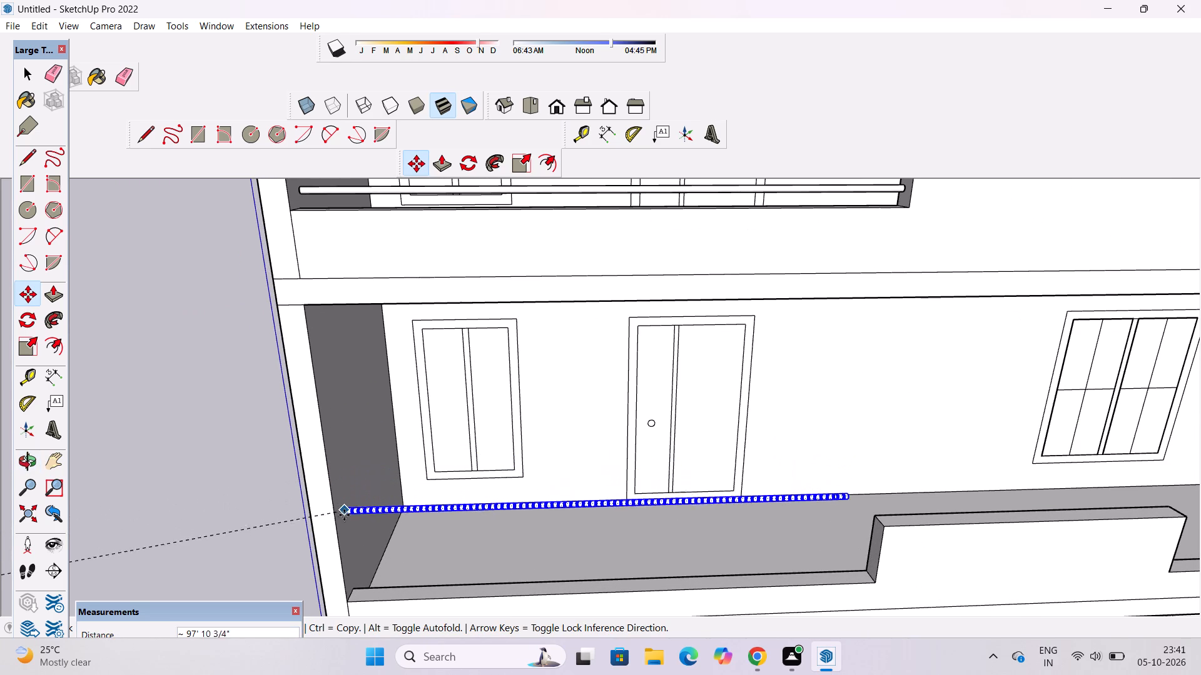
{"action": "left_click", "coordinate": [354, 560]}
Move the copied bar by its left end slightly down along the side wall, closer to that balcony's low parapet.
{"action": "key", "text": "o"}
{"action": "left_click_drag", "start_coordinate": [612, 541], "coordinate": [593, 437]}
{"action": "scroll", "coordinate": [597, 441], "scroll_direction": "down", "scroll_amount": 3}
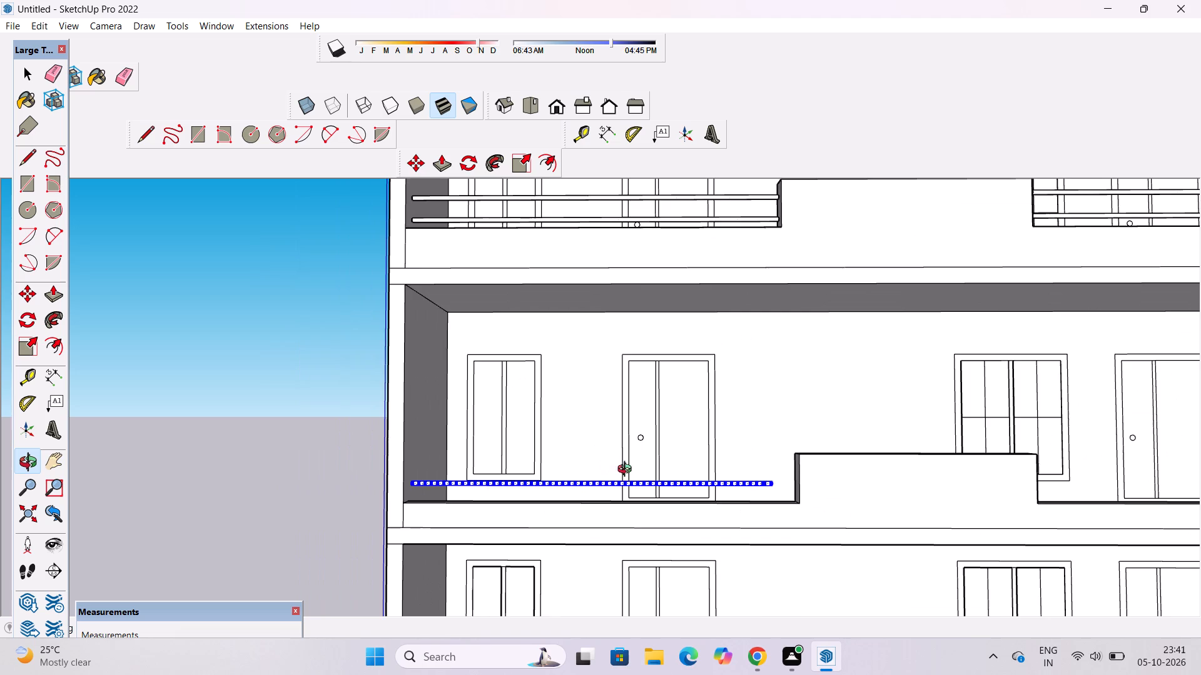
{"action": "left_click_drag", "start_coordinate": [651, 474], "coordinate": [605, 425], "text": "shift"}
{"action": "left_click_drag", "start_coordinate": [627, 456], "coordinate": [645, 537]}
{"action": "scroll", "coordinate": [671, 467], "scroll_direction": "up", "scroll_amount": 1}
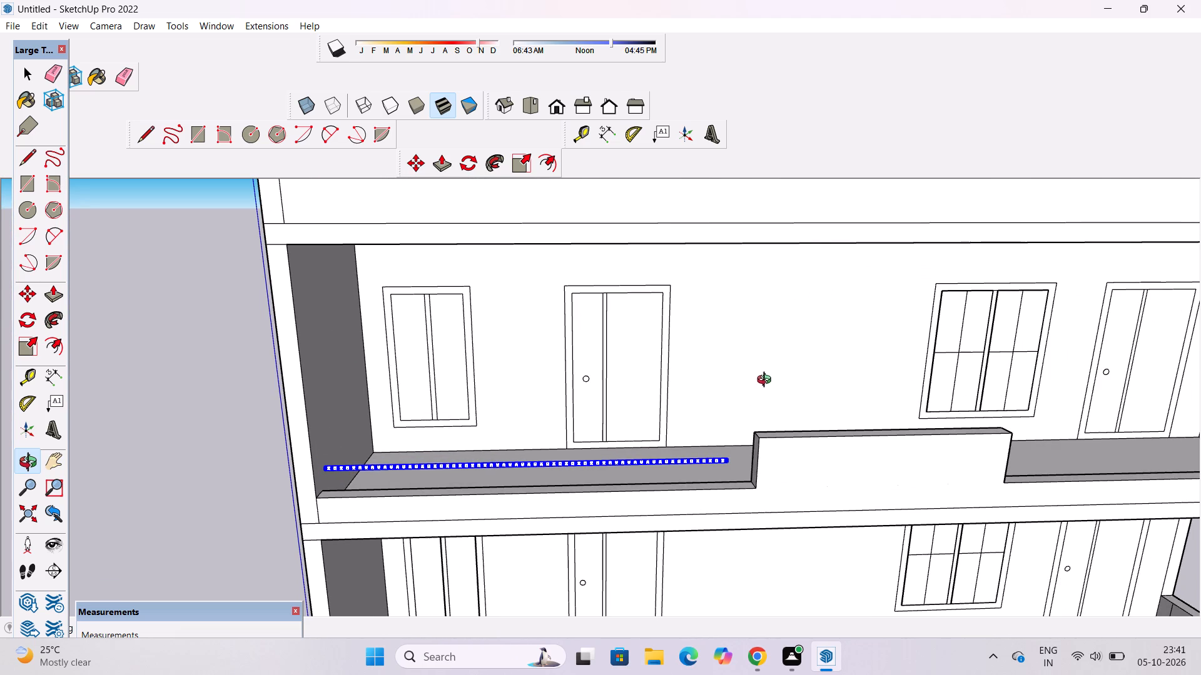
{"action": "scroll", "coordinate": [764, 376], "scroll_direction": "down", "scroll_amount": 4}
{"action": "left_click_drag", "start_coordinate": [762, 397], "coordinate": [758, 305], "text": "shift"}
{"action": "scroll", "coordinate": [758, 304], "scroll_direction": "up", "scroll_amount": 3}
{"action": "left_click_drag", "start_coordinate": [766, 312], "coordinate": [759, 282], "text": "shift"}
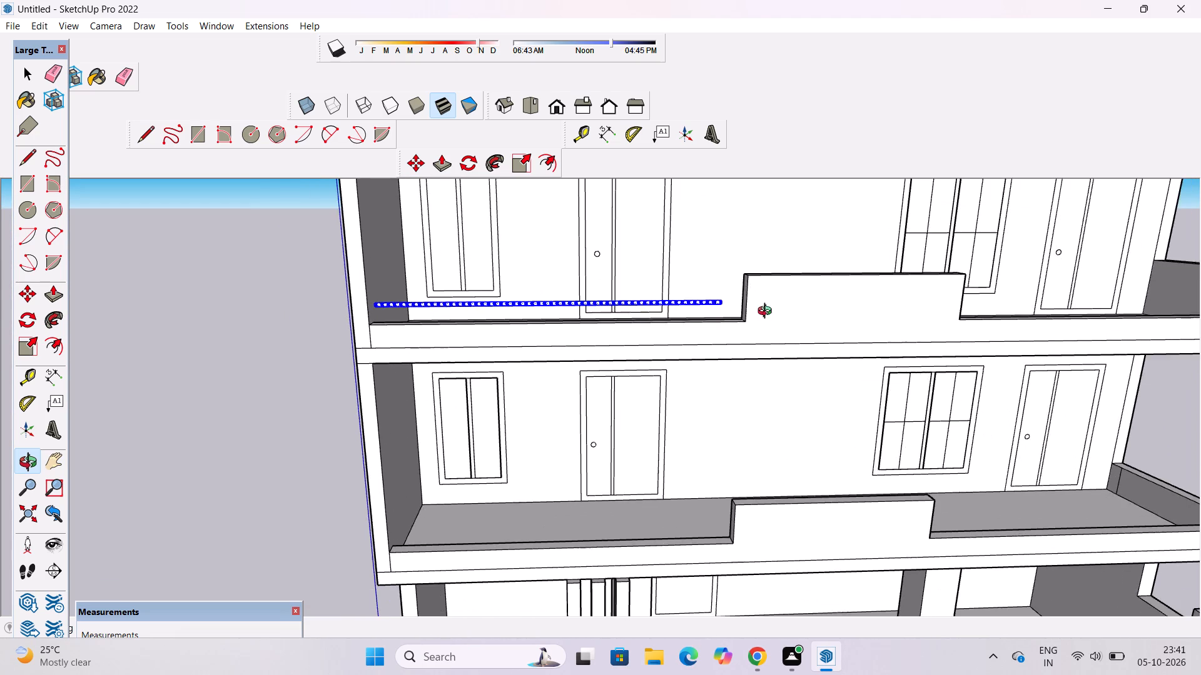
{"action": "left_click_drag", "start_coordinate": [768, 314], "coordinate": [737, 352]}
{"action": "scroll", "coordinate": [727, 353], "scroll_direction": "up", "scroll_amount": 3}
{"action": "scroll", "coordinate": [726, 345], "scroll_direction": "down", "scroll_amount": 3}
{"action": "left_click_drag", "start_coordinate": [729, 315], "coordinate": [747, 345]}
{"action": "scroll", "coordinate": [747, 348], "scroll_direction": "up", "scroll_amount": 3}
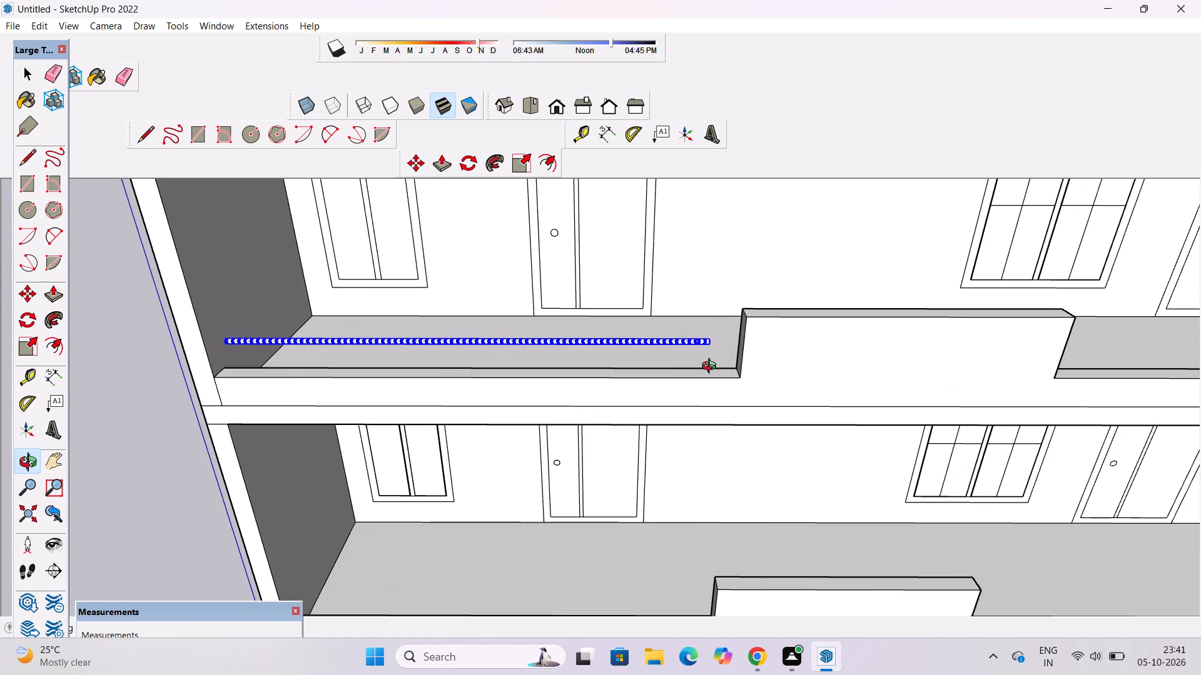
{"action": "left_click_drag", "start_coordinate": [709, 367], "coordinate": [775, 377]}
{"action": "scroll", "coordinate": [775, 367], "scroll_direction": "down", "scroll_amount": 3}
{"action": "left_click_drag", "start_coordinate": [775, 367], "coordinate": [769, 350], "text": "shift"}
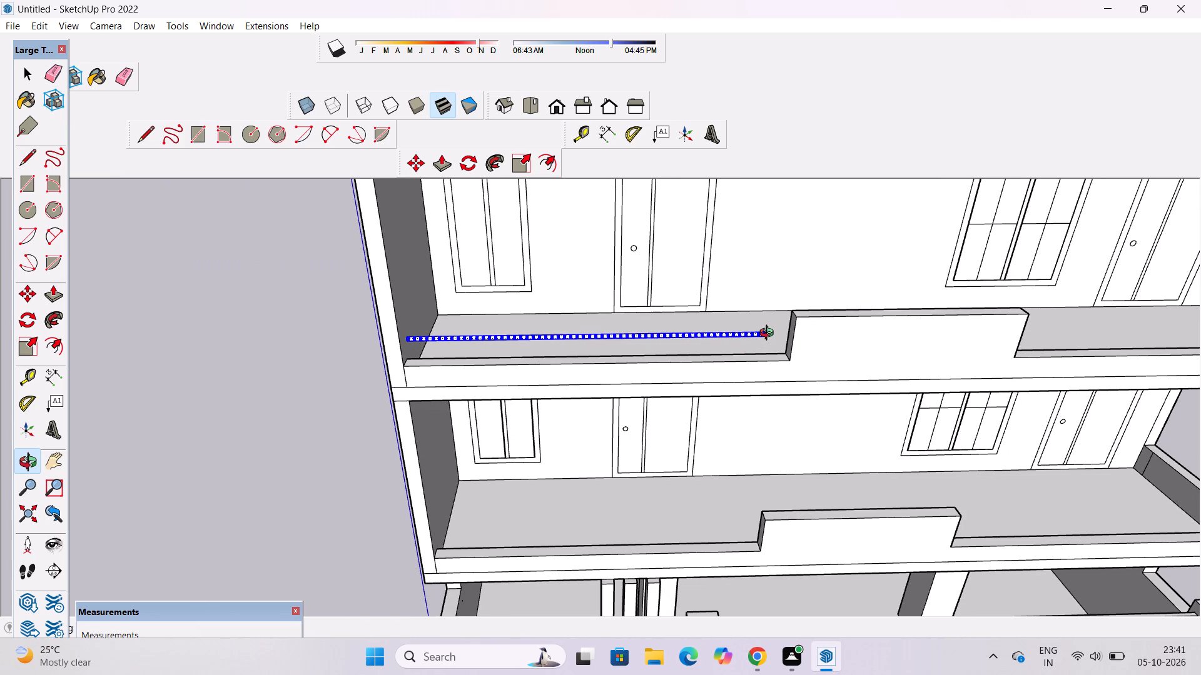
{"action": "key", "text": "m"}
{"action": "scroll", "coordinate": [430, 339], "scroll_direction": "up", "scroll_amount": 3}
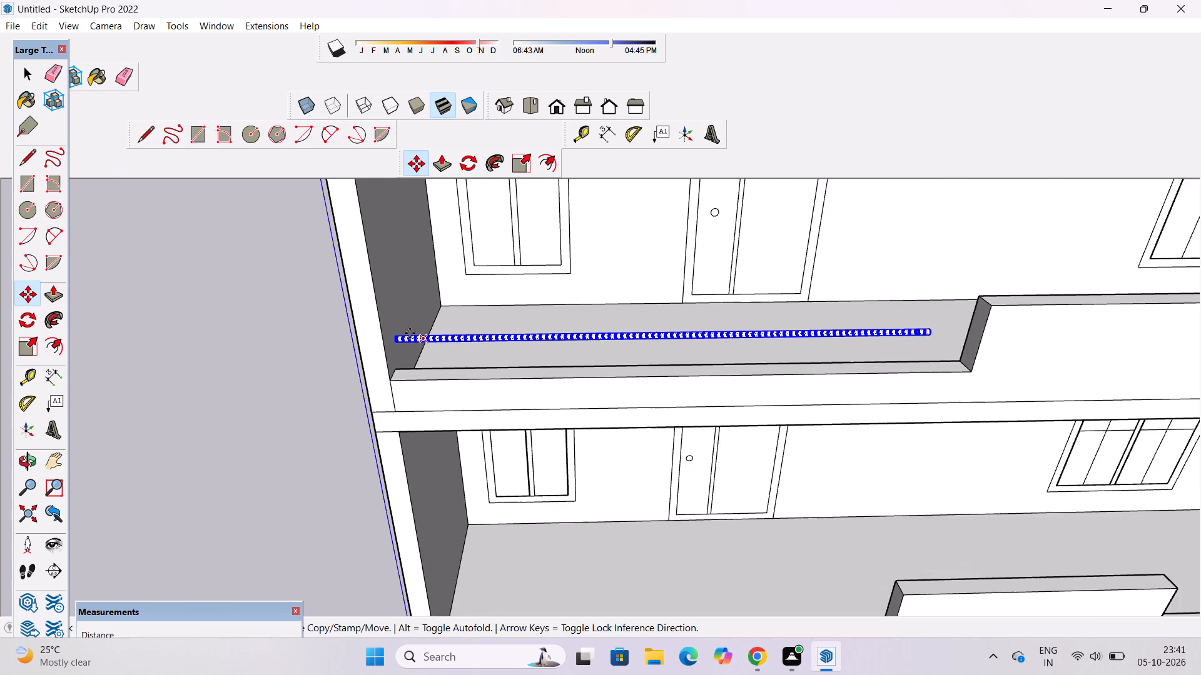
{"action": "scroll", "coordinate": [410, 333], "scroll_direction": "up", "scroll_amount": 7}
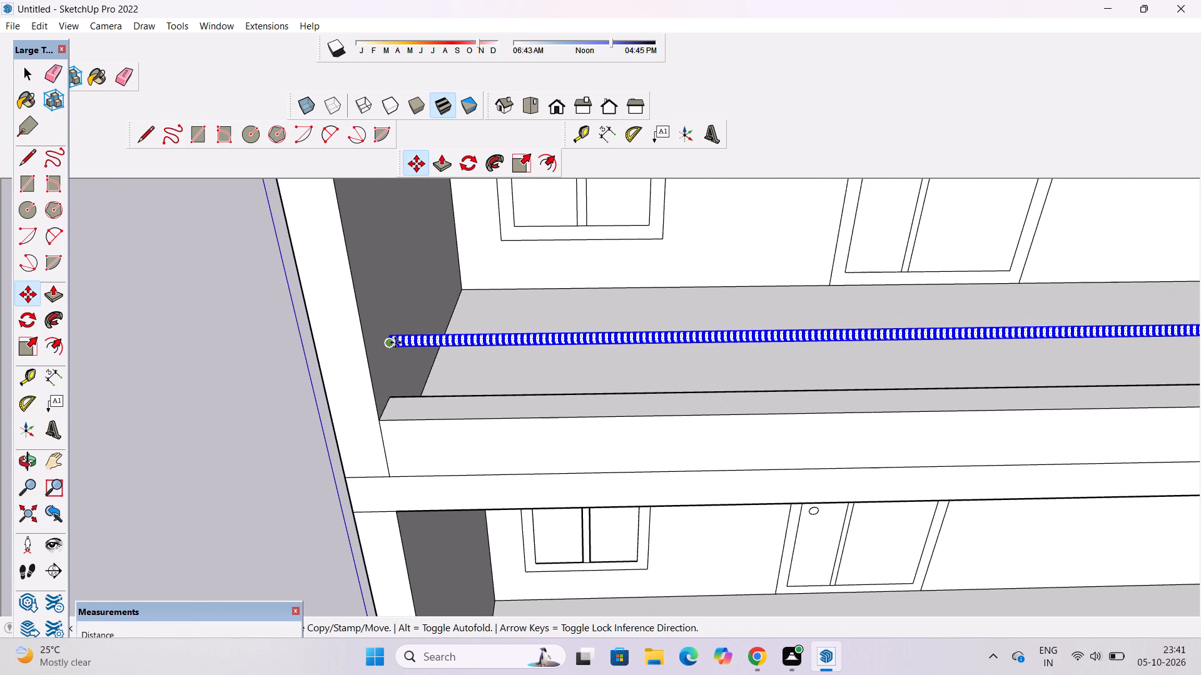
{"action": "left_click", "coordinate": [395, 342], "text": "shift"}
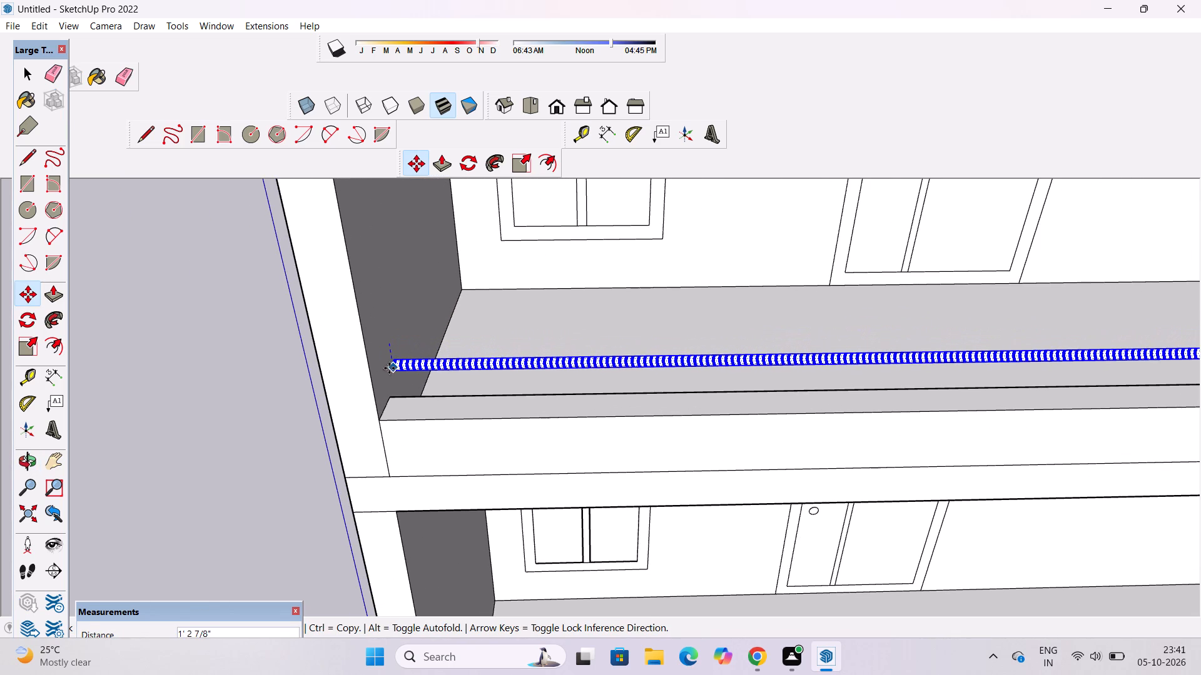
{"action": "left_click", "coordinate": [382, 368], "text": "shift"}
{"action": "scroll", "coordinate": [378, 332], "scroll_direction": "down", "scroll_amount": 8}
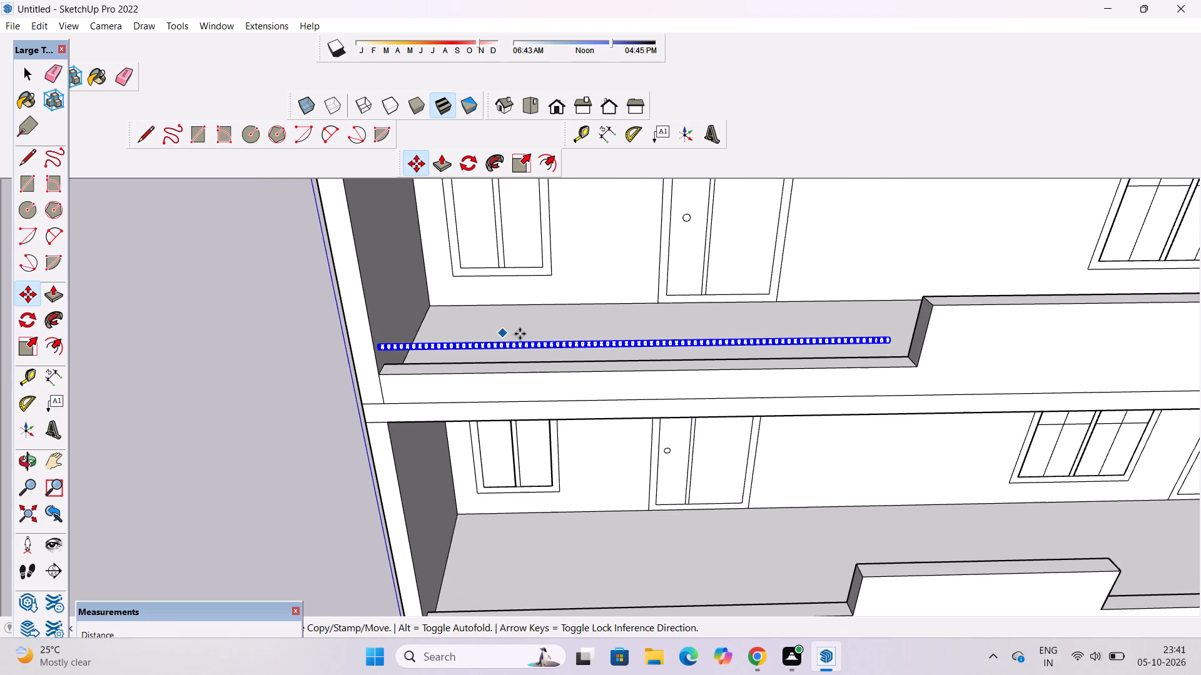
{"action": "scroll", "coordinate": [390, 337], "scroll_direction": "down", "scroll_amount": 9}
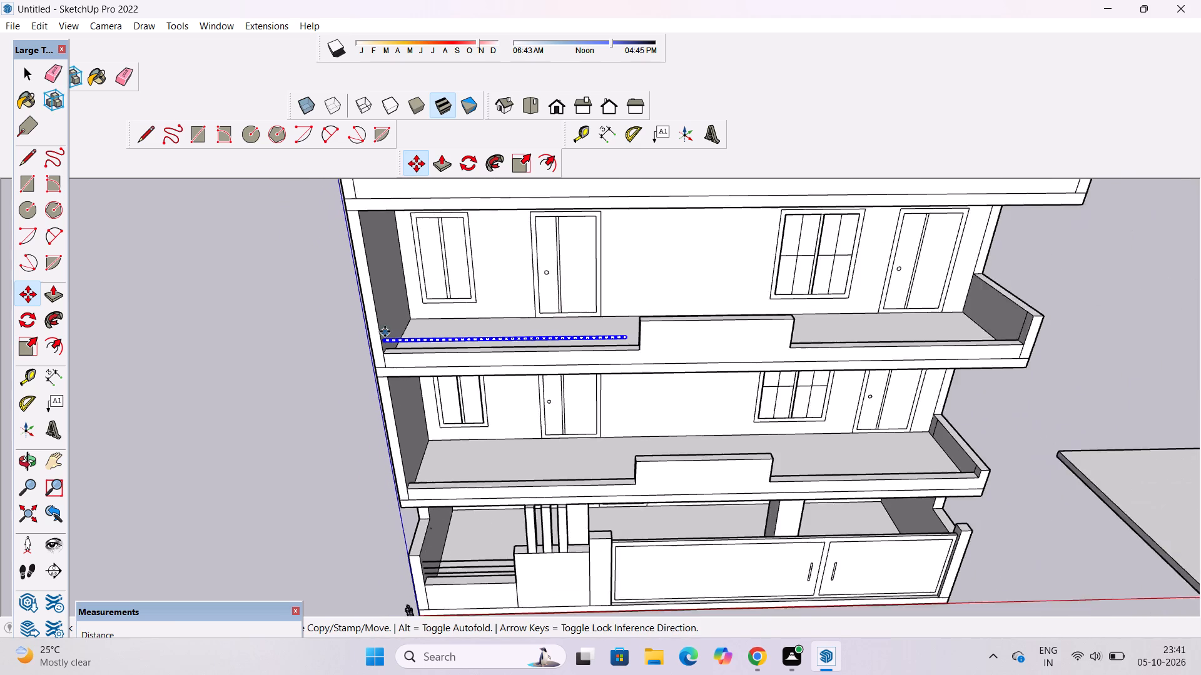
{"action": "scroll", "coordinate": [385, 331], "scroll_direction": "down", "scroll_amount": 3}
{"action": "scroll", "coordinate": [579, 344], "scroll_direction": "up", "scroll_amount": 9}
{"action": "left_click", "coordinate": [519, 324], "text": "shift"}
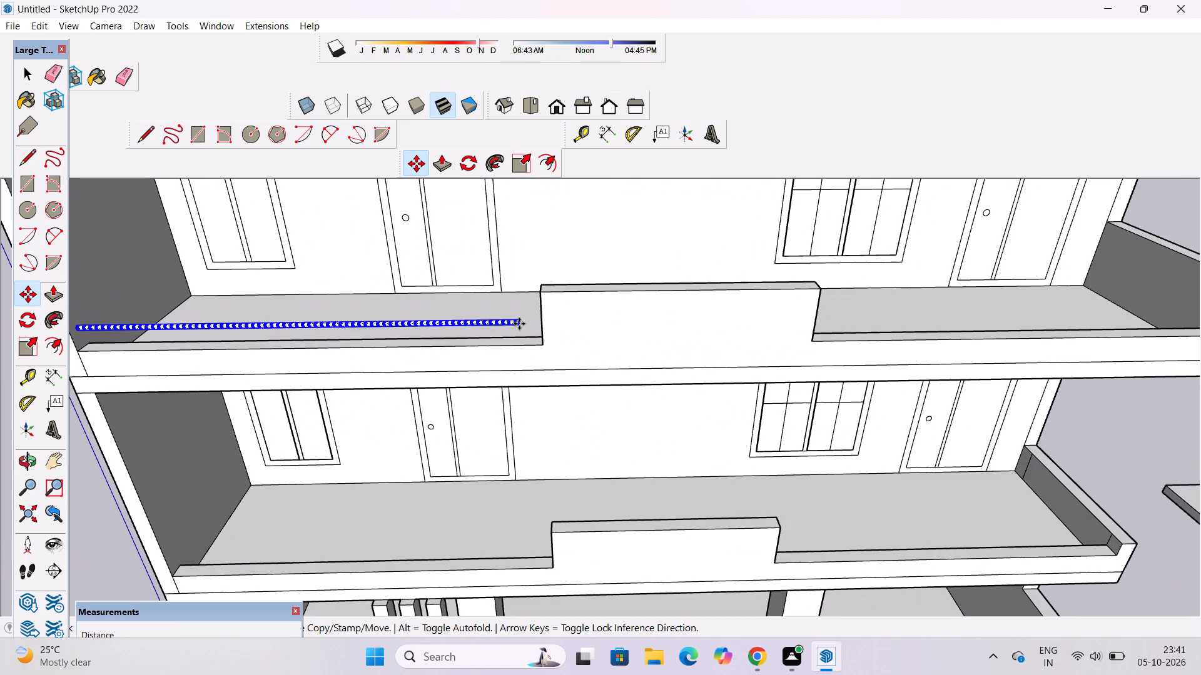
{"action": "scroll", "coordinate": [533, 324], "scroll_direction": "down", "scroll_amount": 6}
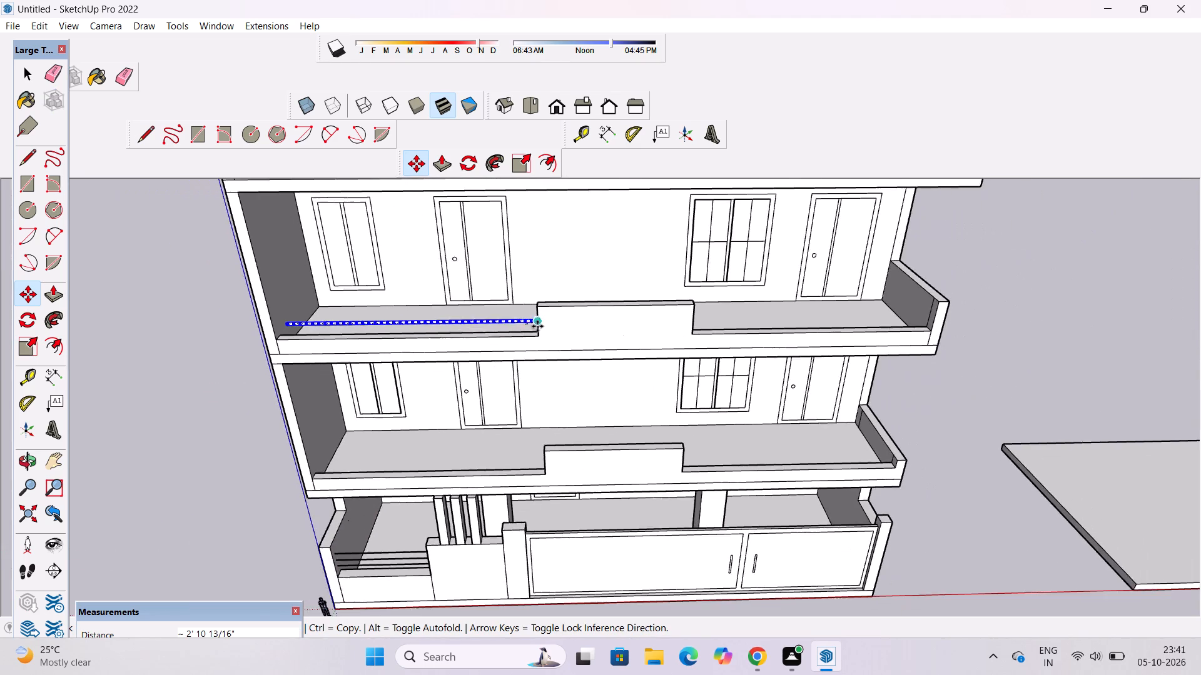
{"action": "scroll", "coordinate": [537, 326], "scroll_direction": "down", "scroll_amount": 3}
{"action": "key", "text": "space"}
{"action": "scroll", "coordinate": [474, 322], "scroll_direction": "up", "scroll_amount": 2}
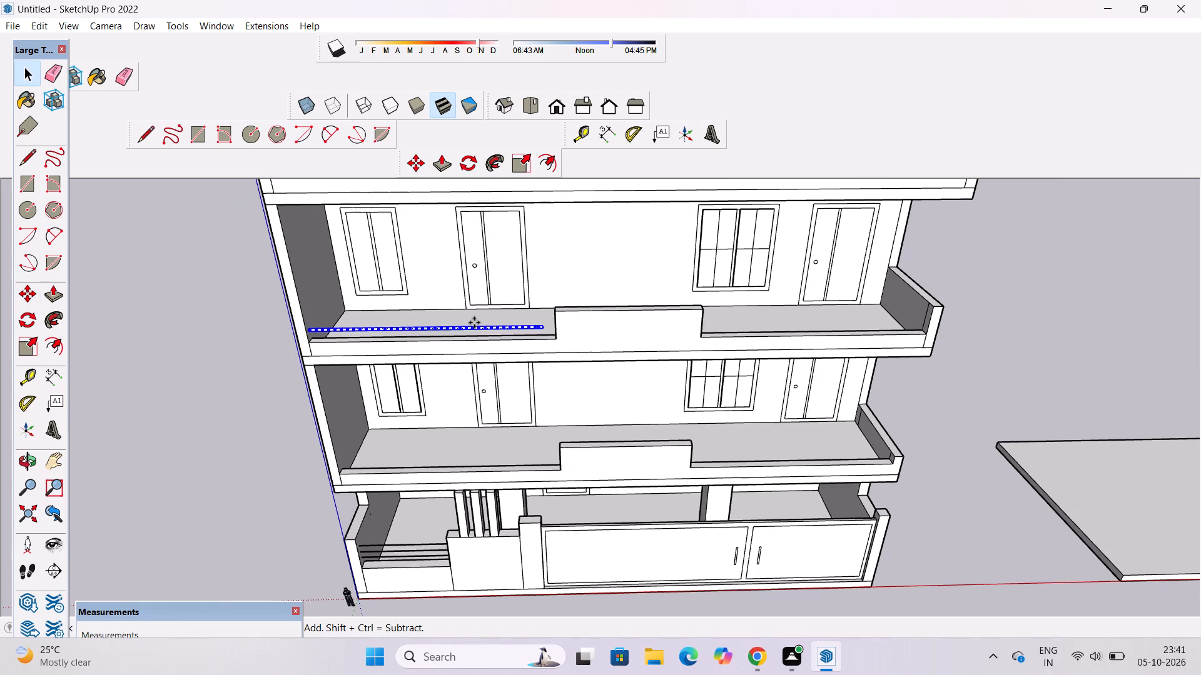
Copy the middle balcony's left railing bar about 79' 3" horizontally to the right opening between the raised parapet and side parapet.
{"action": "key", "text": "m"}
{"action": "scroll", "coordinate": [382, 313], "scroll_direction": "up", "scroll_amount": 8}
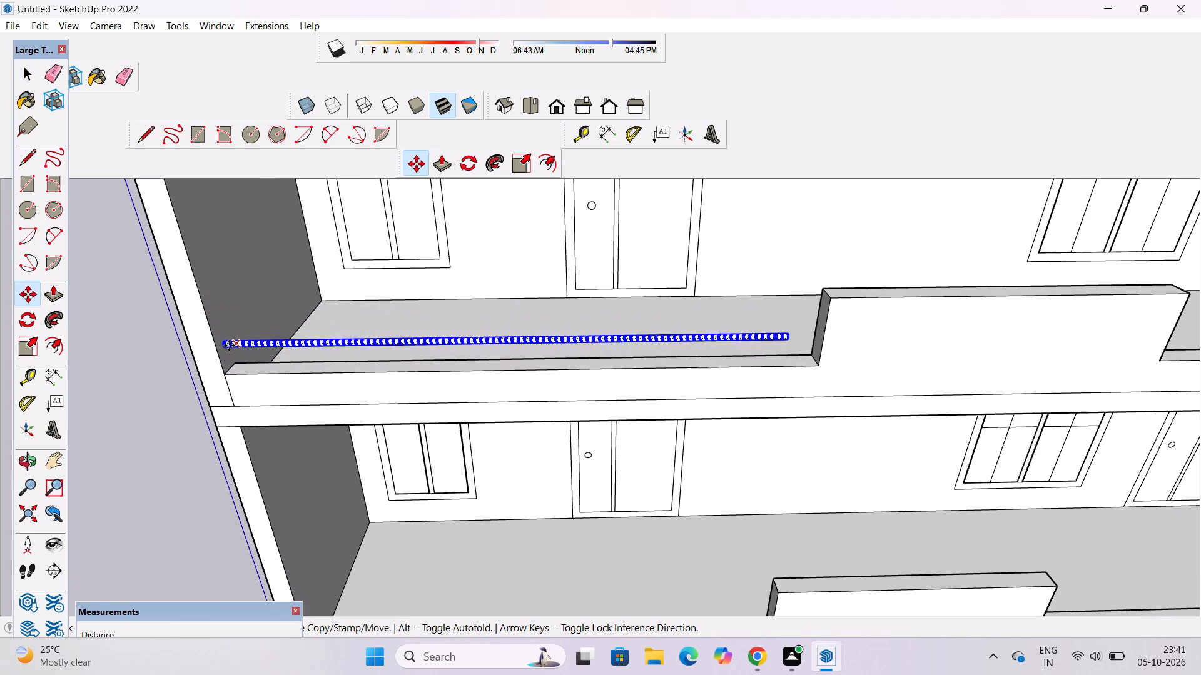
{"action": "left_click", "coordinate": [226, 347]}
{"action": "scroll", "coordinate": [250, 344], "scroll_direction": "down", "scroll_amount": 9}
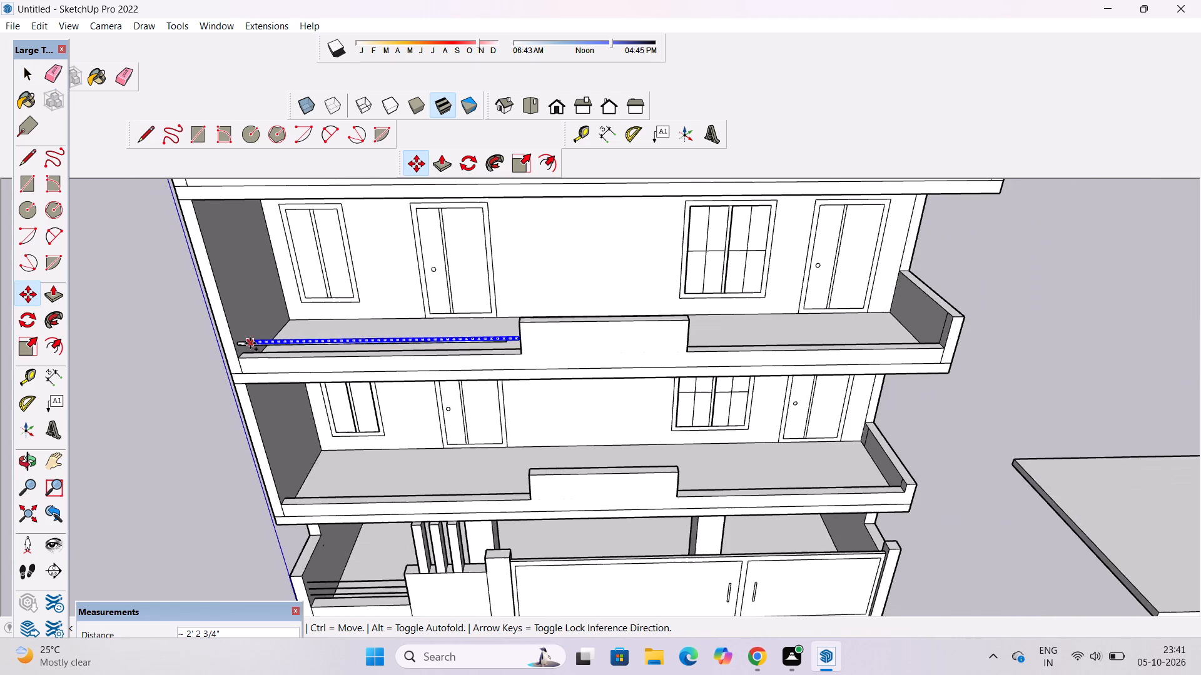
{"action": "scroll", "coordinate": [250, 343], "scroll_direction": "down", "scroll_amount": 4}
{"action": "scroll", "coordinate": [570, 344], "scroll_direction": "up", "scroll_amount": 5}
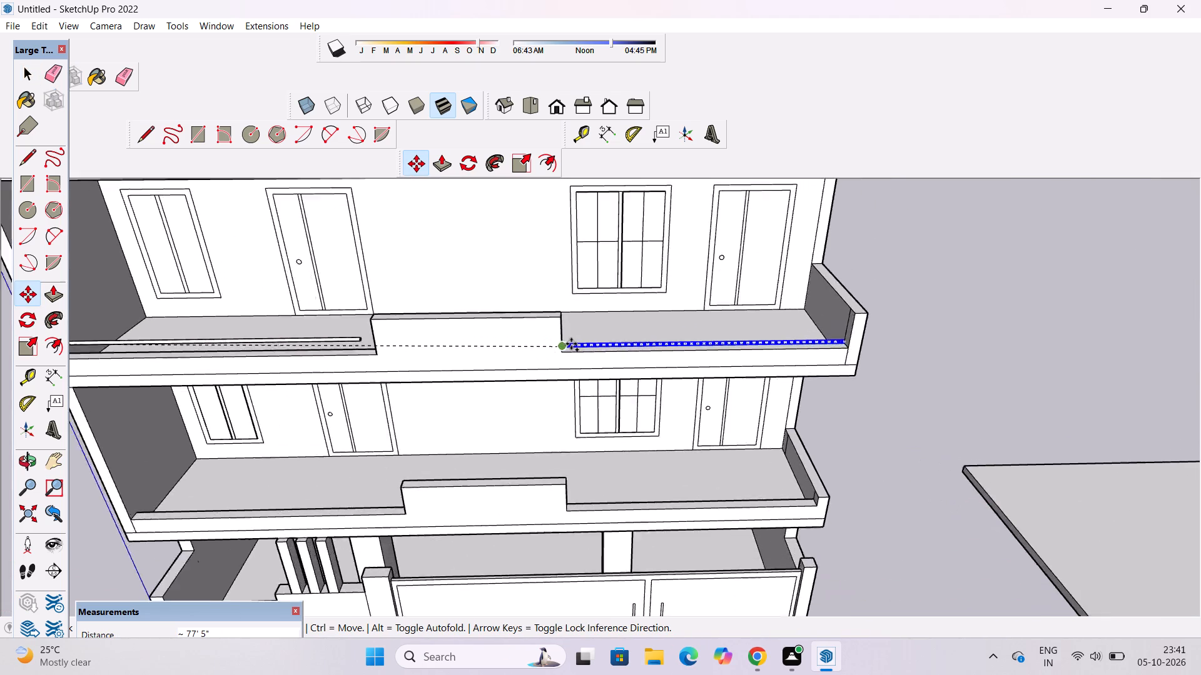
{"action": "scroll", "coordinate": [571, 344], "scroll_direction": "up", "scroll_amount": 9}
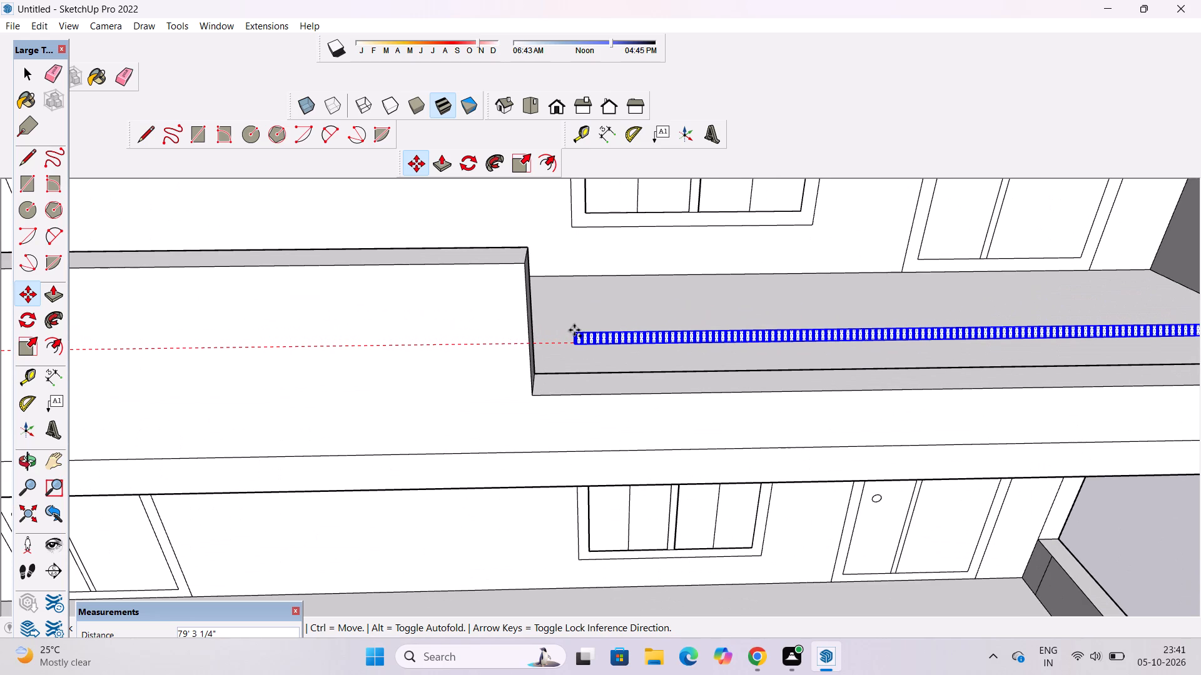
{"action": "left_click", "coordinate": [574, 330]}
{"action": "scroll", "coordinate": [561, 323], "scroll_direction": "down", "scroll_amount": 6}
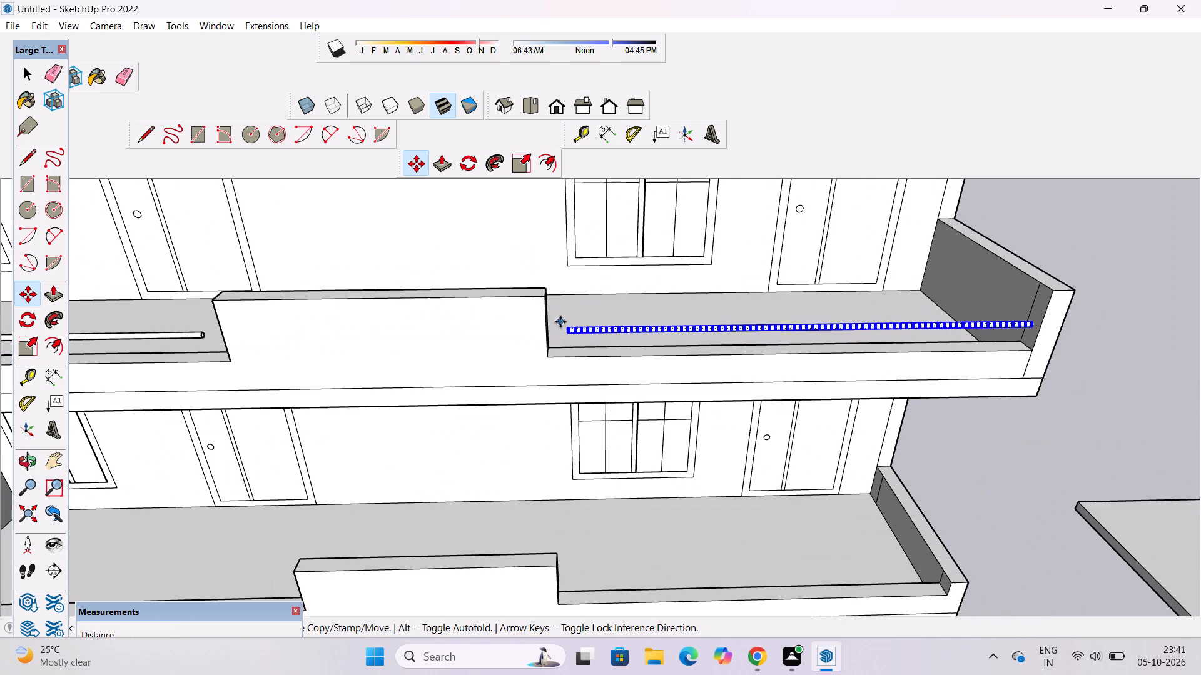
Push/Pull the right end face of the middle balcony's raised parapet out about 2' to meet the right railing bar.
{"action": "key", "text": "space"}
{"action": "key", "text": "o"}
{"action": "left_click_drag", "start_coordinate": [708, 361], "coordinate": [607, 364]}
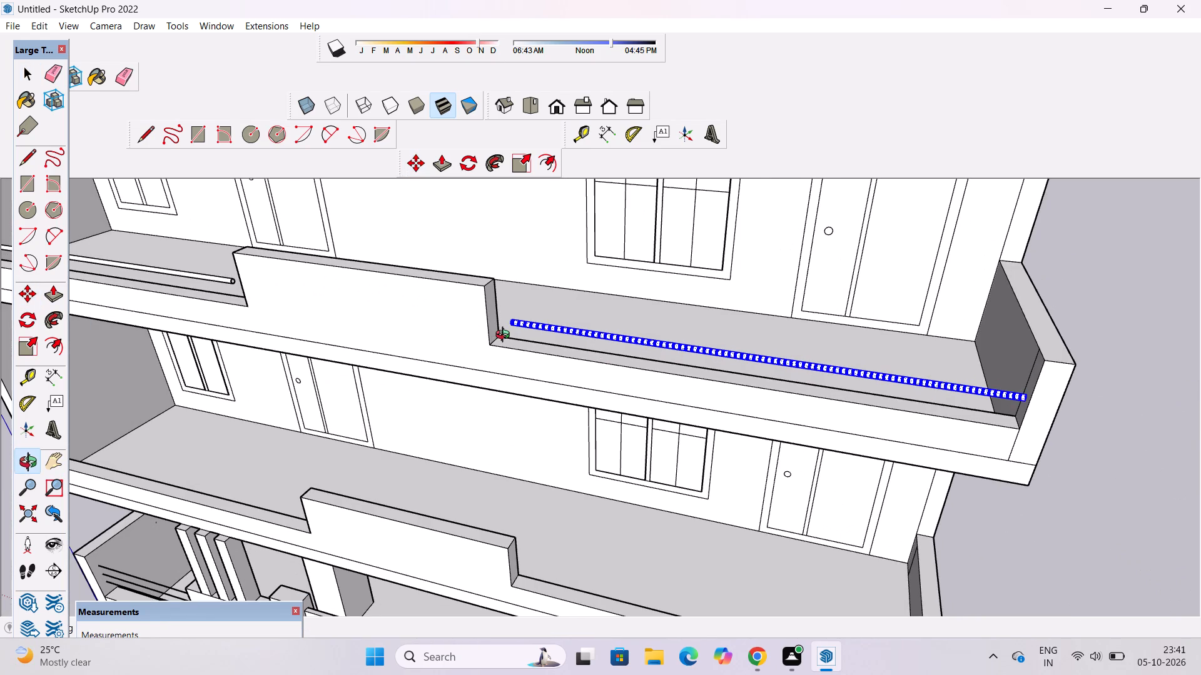
{"action": "key", "text": "space"}
{"action": "scroll", "coordinate": [476, 311], "scroll_direction": "up", "scroll_amount": 4}
{"action": "left_click", "coordinate": [496, 298]}
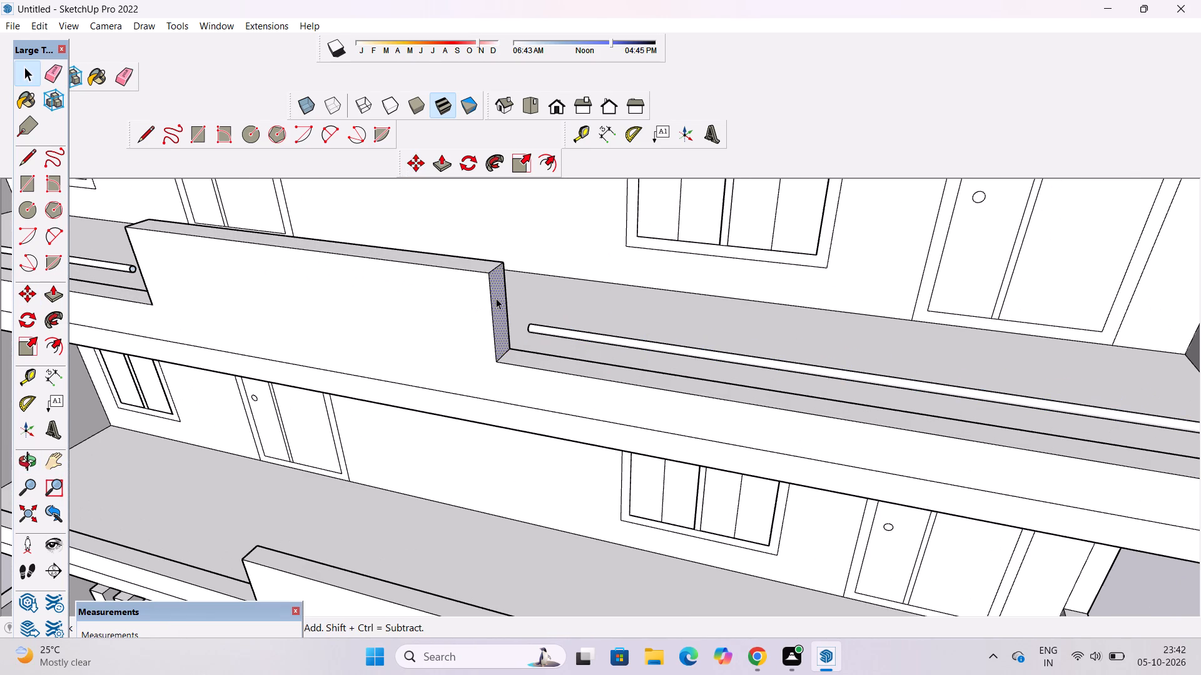
{"action": "key", "text": "p"}
{"action": "left_click", "coordinate": [496, 298]}
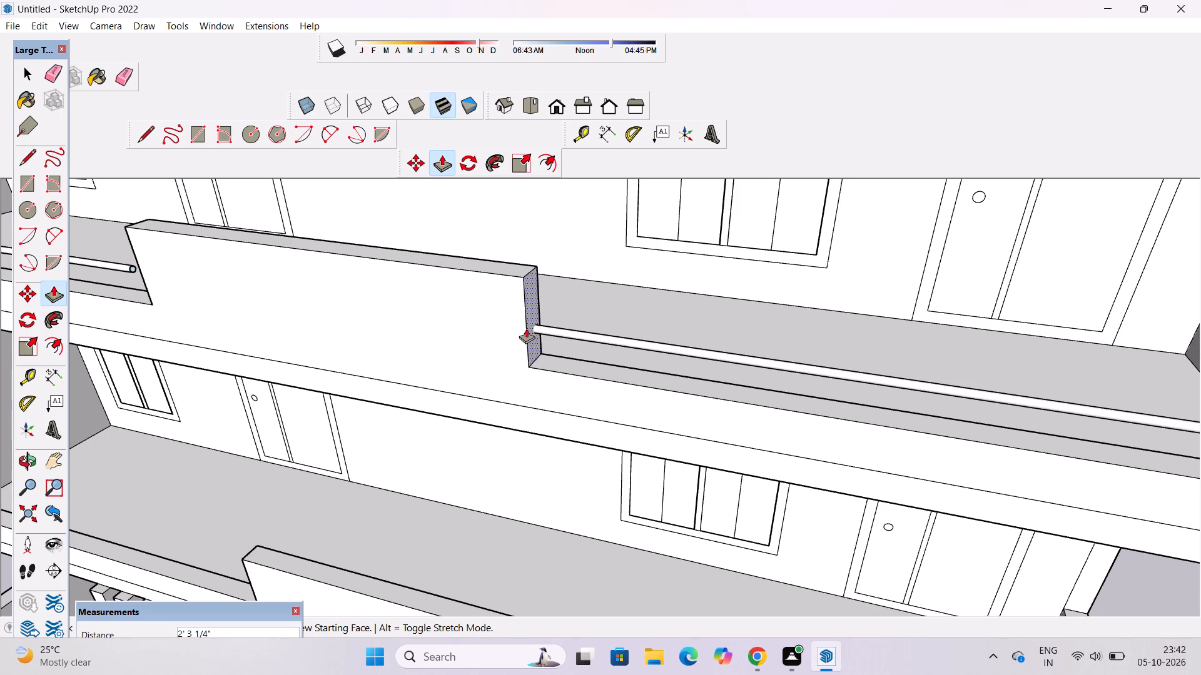
{"action": "left_click", "coordinate": [524, 316]}
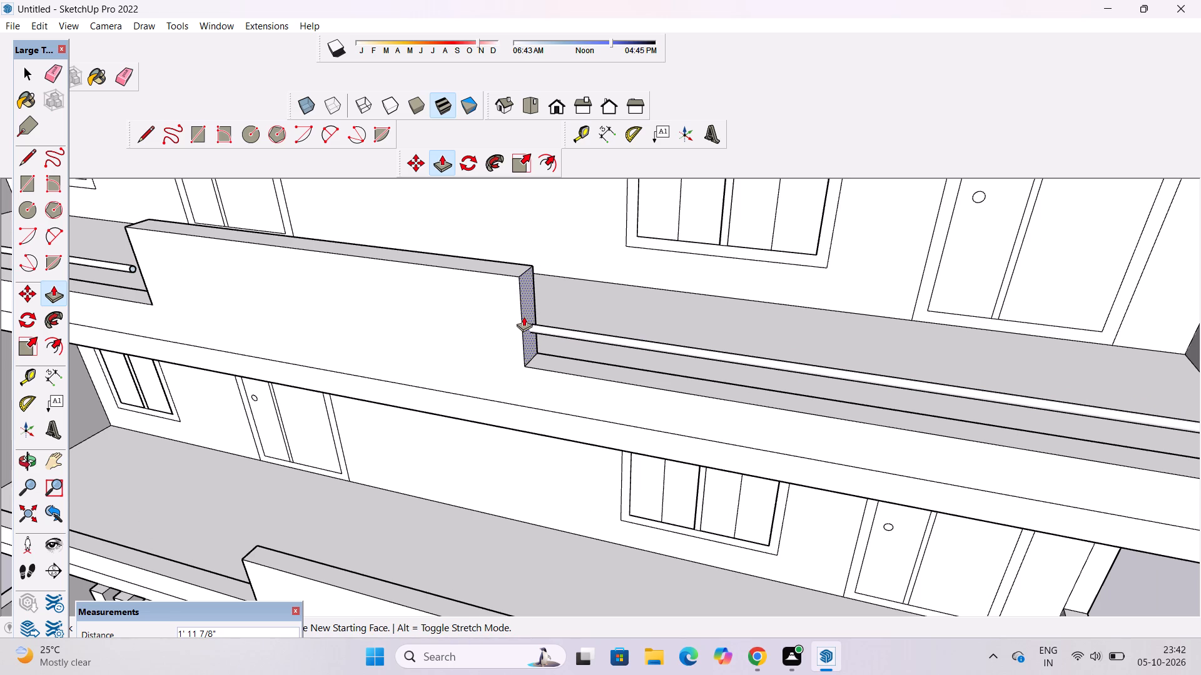
{"action": "scroll", "coordinate": [694, 327], "scroll_direction": "down", "scroll_amount": 5}
{"action": "key", "text": "space"}
Push/Pull the left end face of the middle balcony's raised parapet outward to meet the end of the left railing bar.
{"action": "key", "text": "o"}
{"action": "left_click_drag", "start_coordinate": [440, 316], "coordinate": [596, 309]}
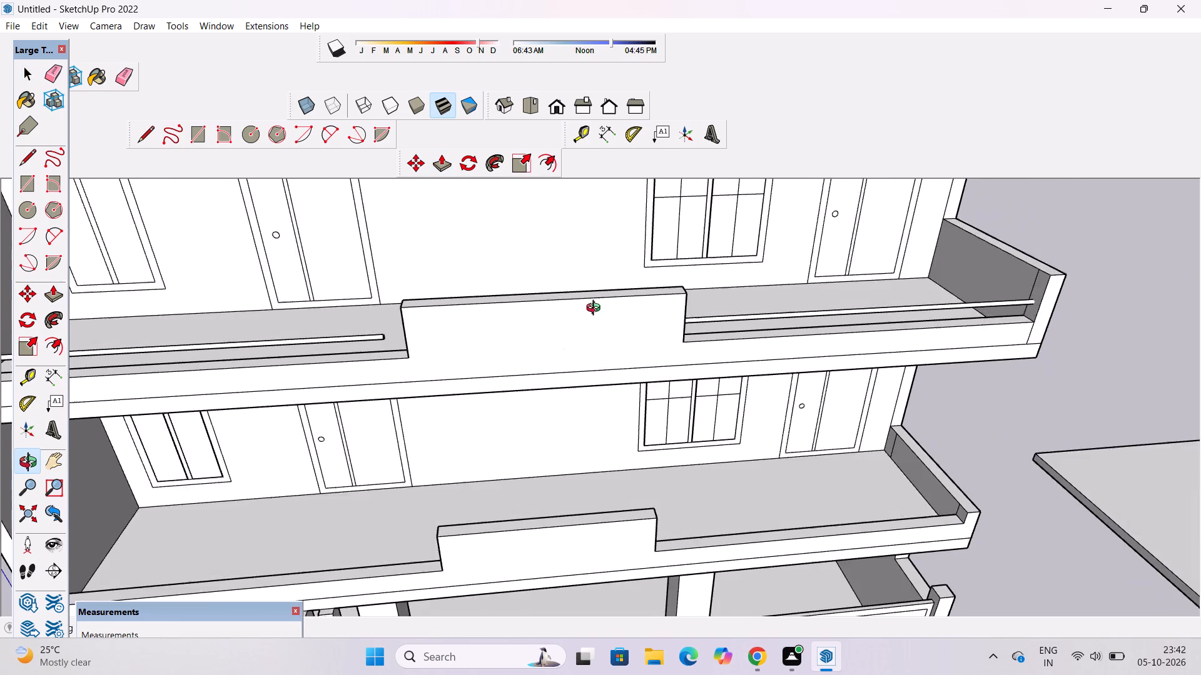
{"action": "left_click_drag", "start_coordinate": [596, 309], "coordinate": [610, 304]}
{"action": "left_click_drag", "start_coordinate": [432, 329], "coordinate": [544, 323]}
{"action": "left_click_drag", "start_coordinate": [521, 325], "coordinate": [629, 303]}
{"action": "scroll", "coordinate": [590, 315], "scroll_direction": "up", "scroll_amount": 3}
{"action": "left_click_drag", "start_coordinate": [672, 304], "coordinate": [642, 315], "text": "shift"}
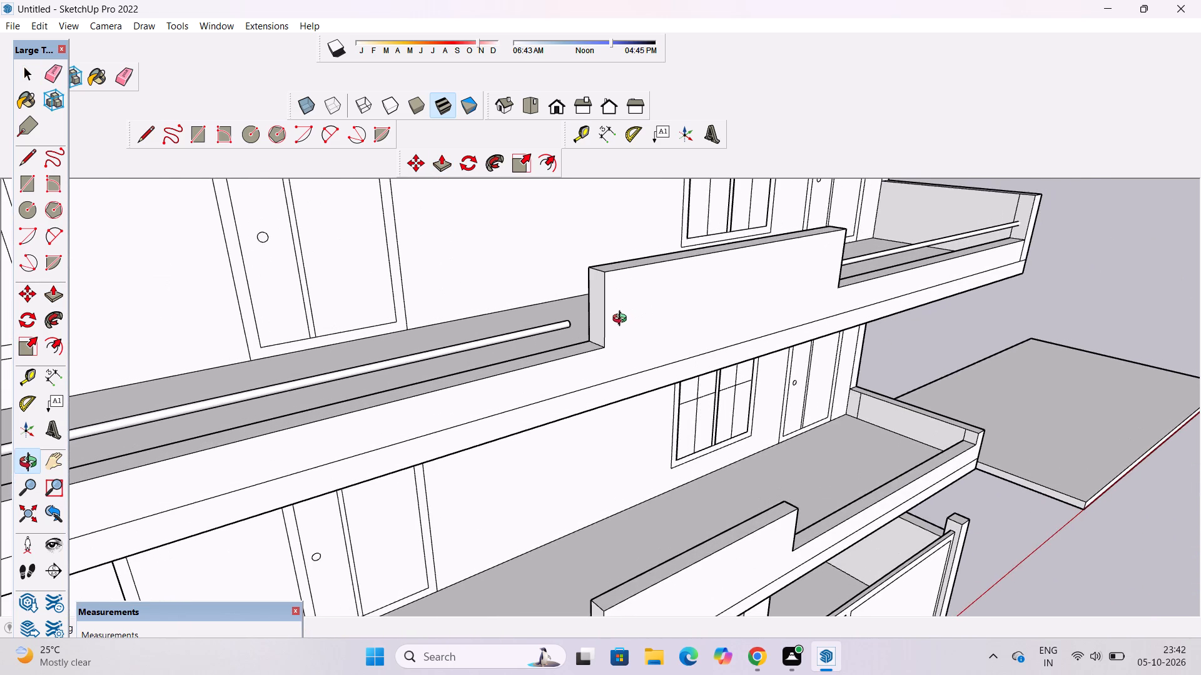
{"action": "scroll", "coordinate": [622, 320], "scroll_direction": "up", "scroll_amount": 2}
{"action": "key", "text": "p"}
{"action": "key", "text": "space"}
{"action": "left_click", "coordinate": [600, 294]}
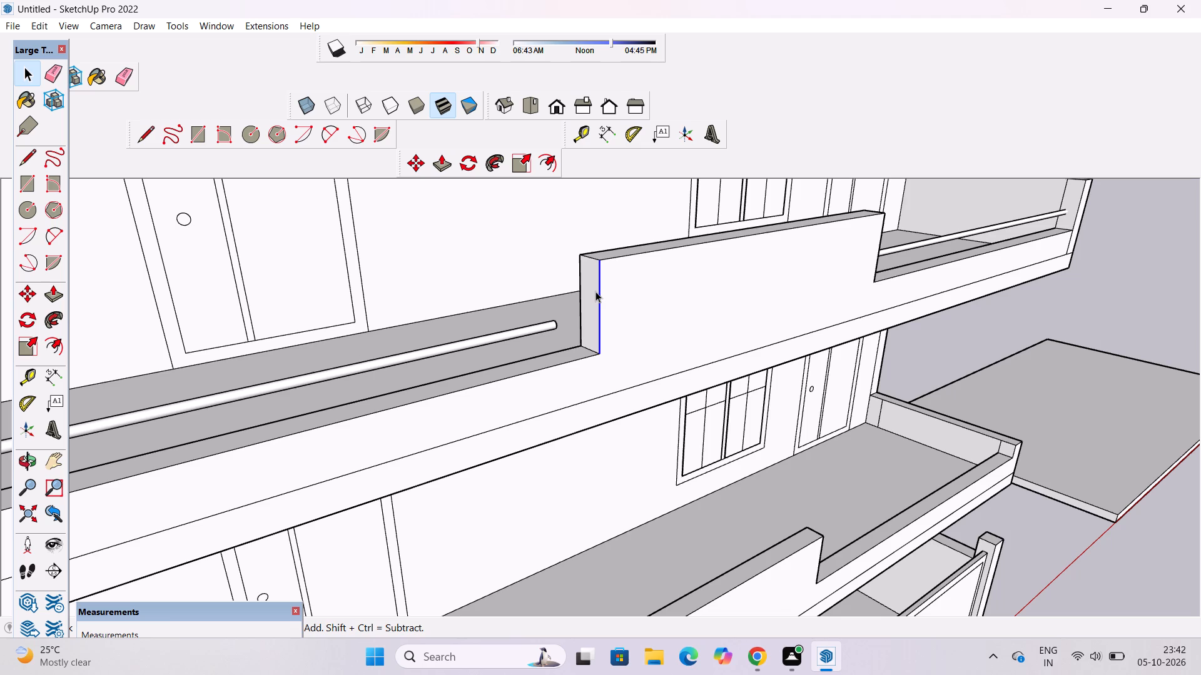
{"action": "left_click", "coordinate": [595, 288]}
{"action": "key", "text": "p"}
{"action": "left_click", "coordinate": [595, 288]}
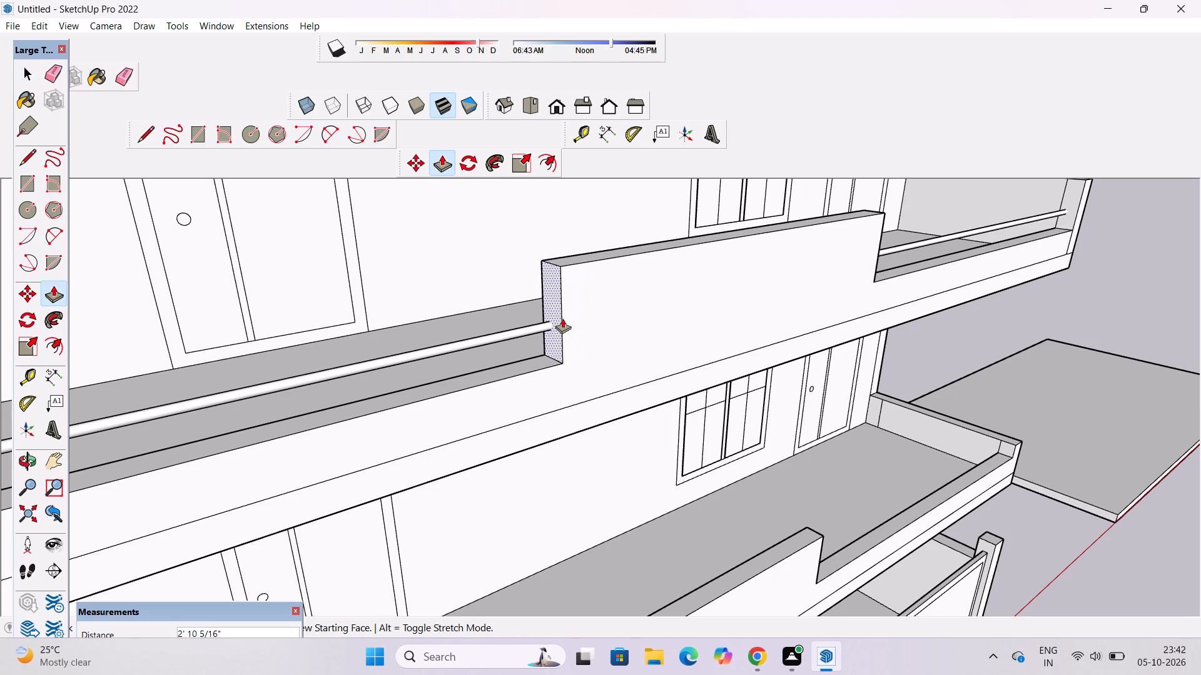
{"action": "left_click", "coordinate": [565, 313]}
{"action": "key", "text": "space"}
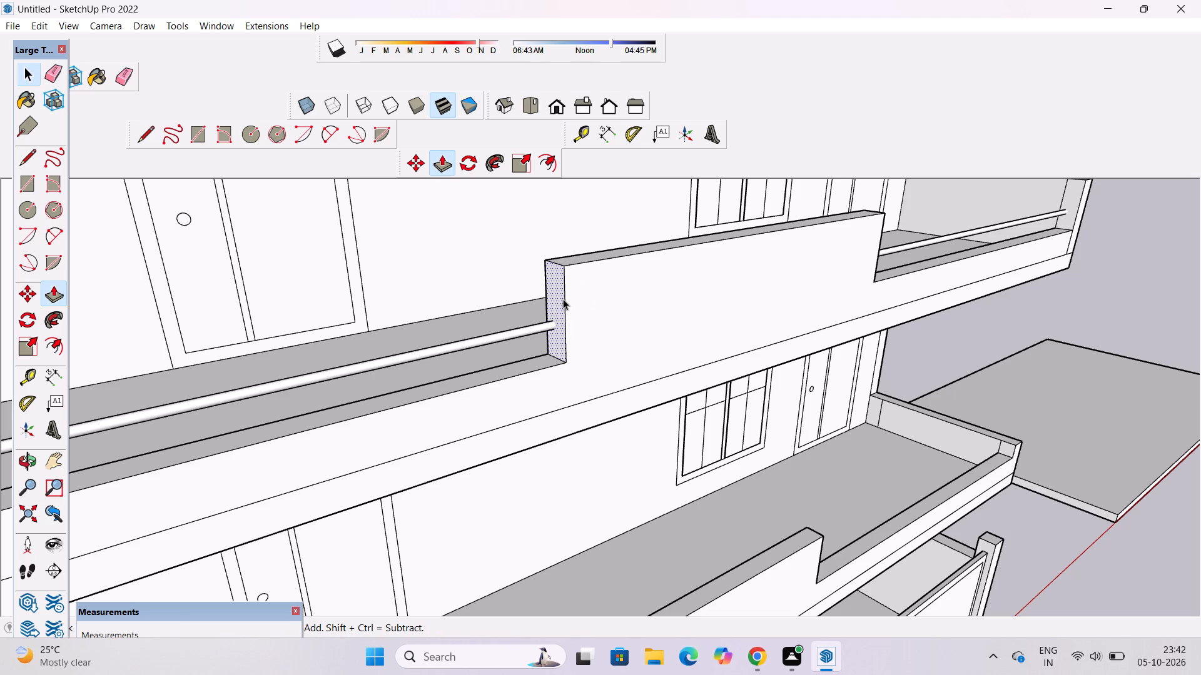
Copy the middle balcony's left railing bar straight up about 2' 7 1/2" as an upper bar.
{"action": "key", "text": "o"}
{"action": "scroll", "coordinate": [563, 293], "scroll_direction": "down", "scroll_amount": 7}
{"action": "left_click_drag", "start_coordinate": [667, 295], "coordinate": [623, 312]}
{"action": "scroll", "coordinate": [619, 298], "scroll_direction": "down", "scroll_amount": 4}
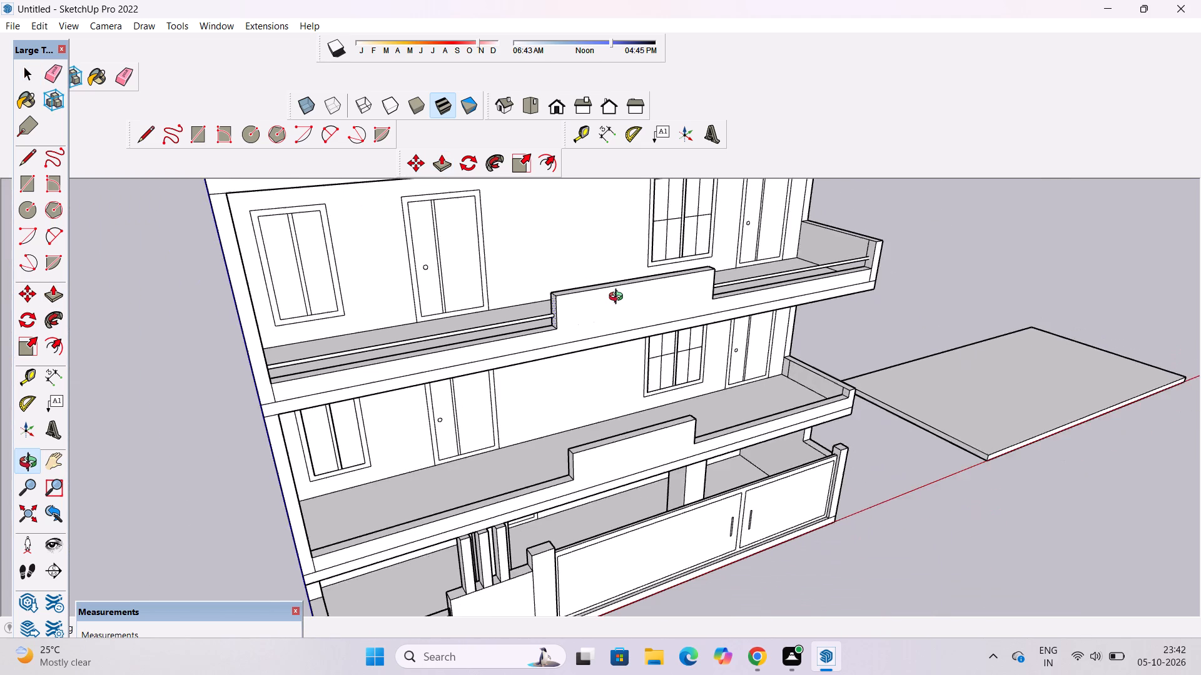
{"action": "scroll", "coordinate": [619, 298], "scroll_direction": "down", "scroll_amount": 4}
{"action": "left_click_drag", "start_coordinate": [675, 333], "coordinate": [601, 317]}
{"action": "scroll", "coordinate": [664, 318], "scroll_direction": "up", "scroll_amount": 3}
{"action": "left_click_drag", "start_coordinate": [669, 322], "coordinate": [612, 295]}
{"action": "left_click_drag", "start_coordinate": [629, 341], "coordinate": [632, 357], "text": "shift"}
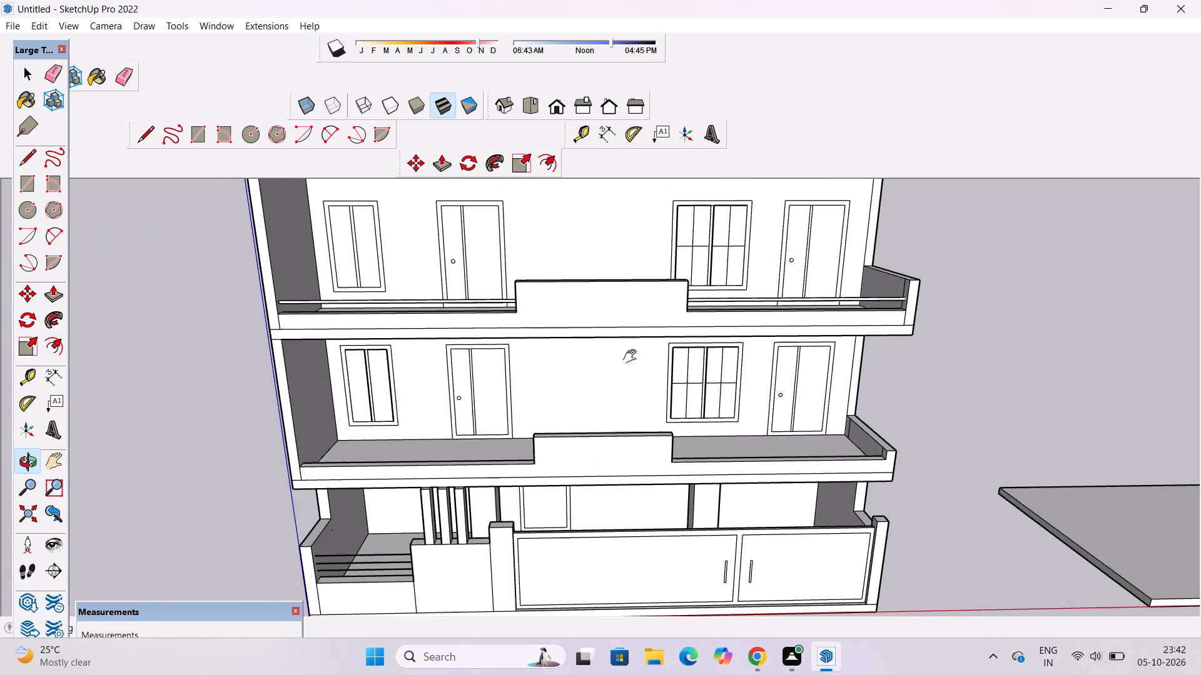
{"action": "left_click_drag", "start_coordinate": [632, 357], "coordinate": [635, 367], "text": "shift"}
{"action": "left_click_drag", "start_coordinate": [627, 372], "coordinate": [574, 367]}
{"action": "left_click_drag", "start_coordinate": [540, 337], "coordinate": [655, 401]}
{"action": "scroll", "coordinate": [537, 367], "scroll_direction": "up", "scroll_amount": 5}
{"action": "left_click_drag", "start_coordinate": [562, 371], "coordinate": [601, 381]}
{"action": "left_click_drag", "start_coordinate": [604, 392], "coordinate": [608, 406], "text": "shift"}
{"action": "scroll", "coordinate": [609, 407], "scroll_direction": "up", "scroll_amount": 3}
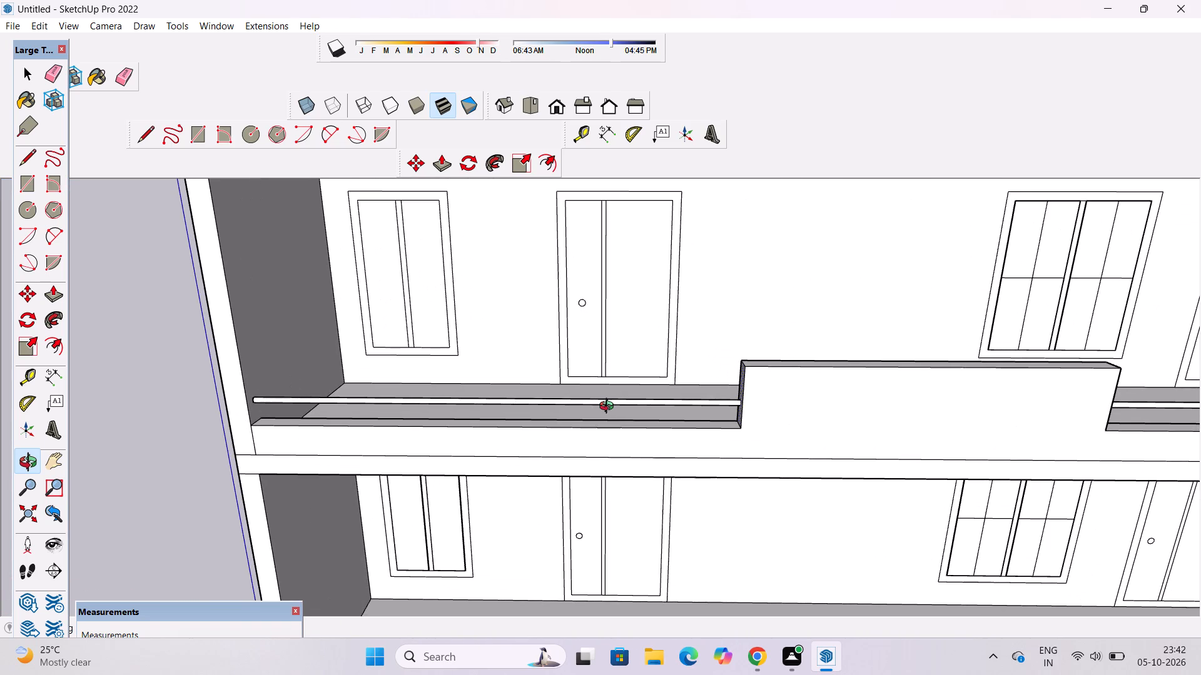
{"action": "left_click", "coordinate": [610, 408], "text": "shift"}
{"action": "key", "text": "space"}
{"action": "scroll", "coordinate": [628, 411], "scroll_direction": "up", "scroll_amount": 3}
{"action": "double_click", "coordinate": [664, 396]}
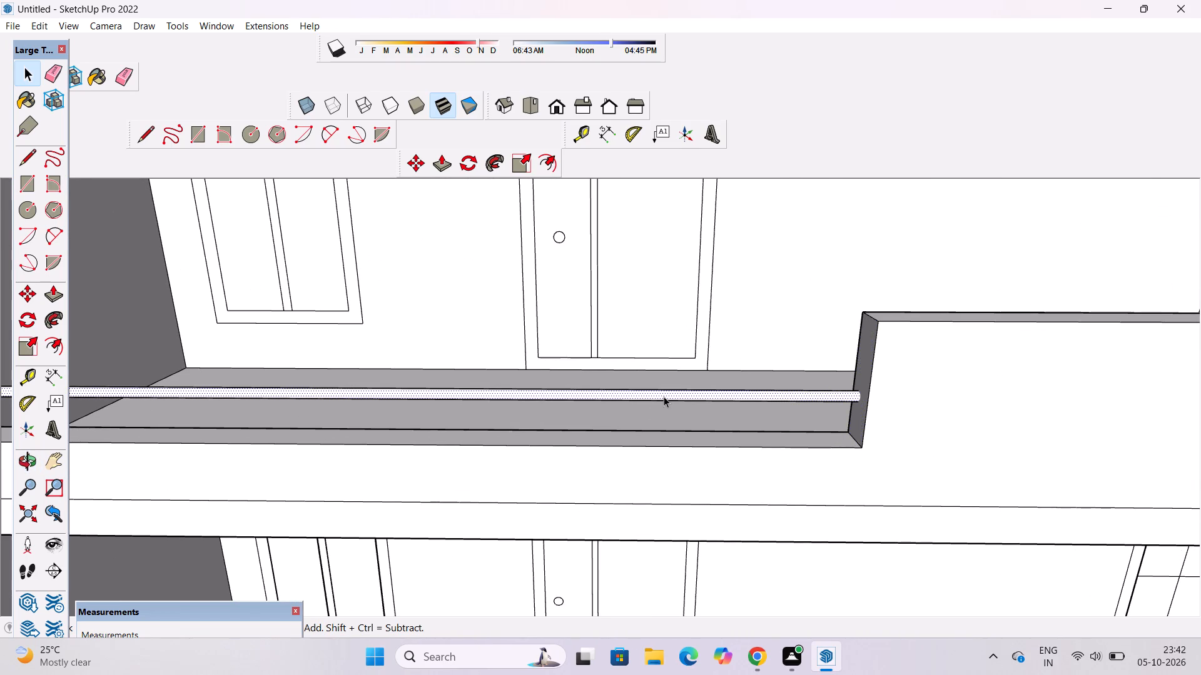
{"action": "key", "text": "m"}
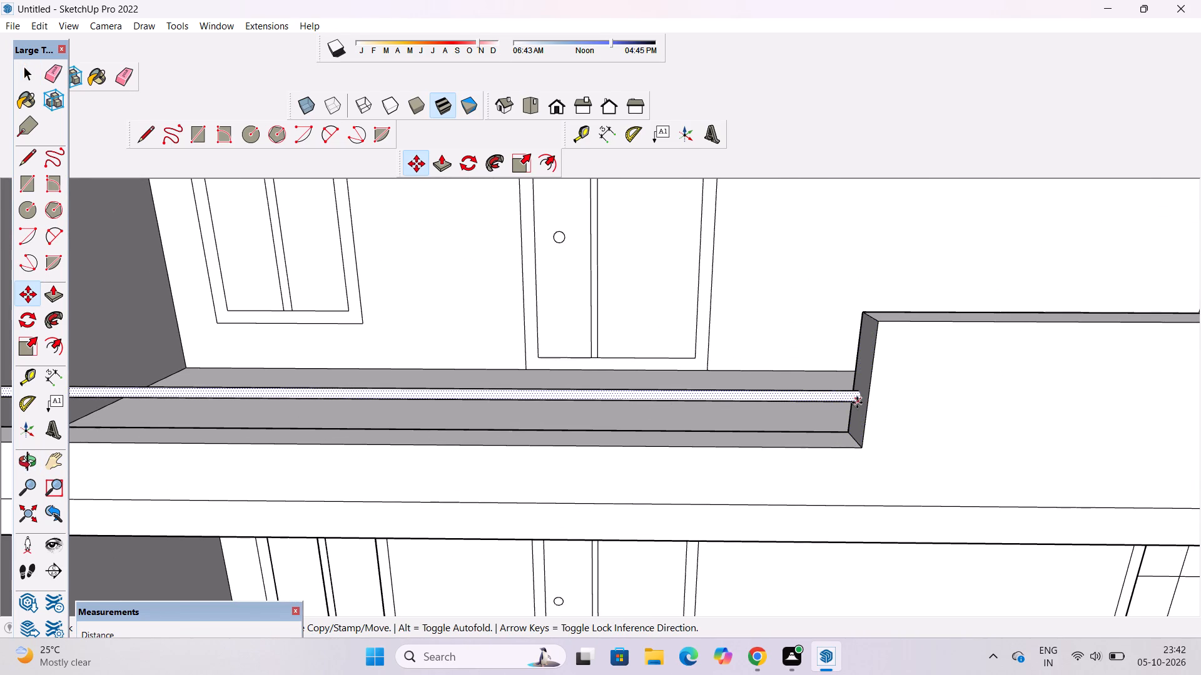
{"action": "left_click", "coordinate": [857, 402]}
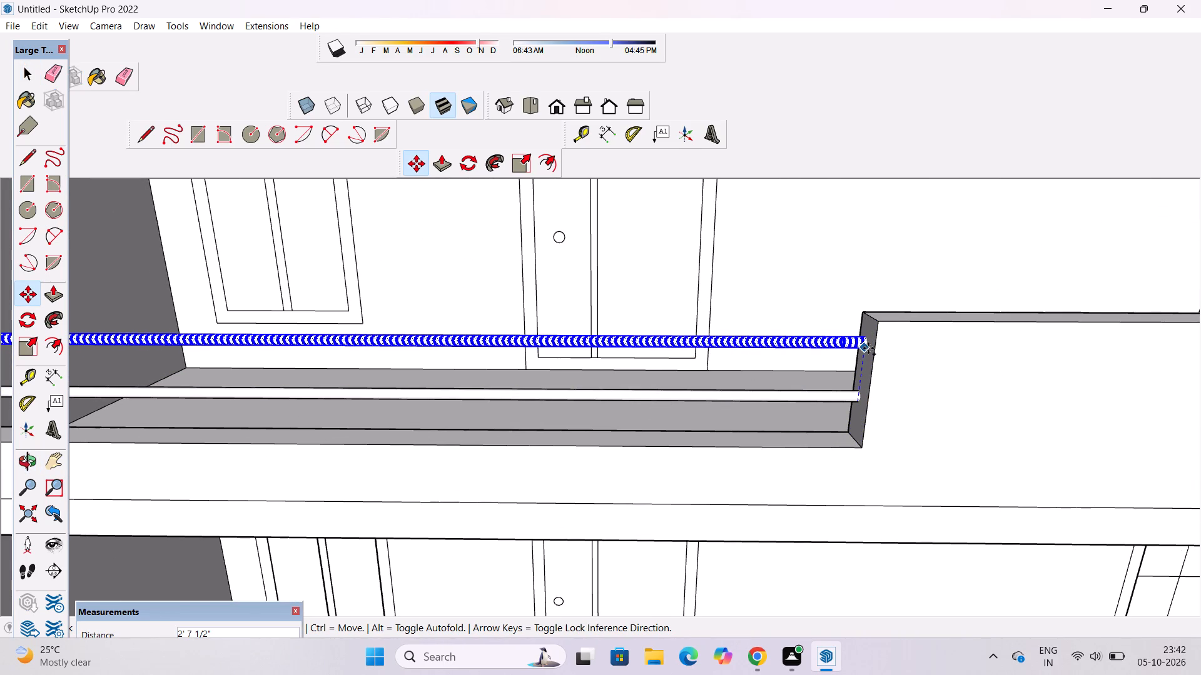
{"action": "left_click", "coordinate": [868, 348]}
{"action": "scroll", "coordinate": [667, 328], "scroll_direction": "down", "scroll_amount": 6}
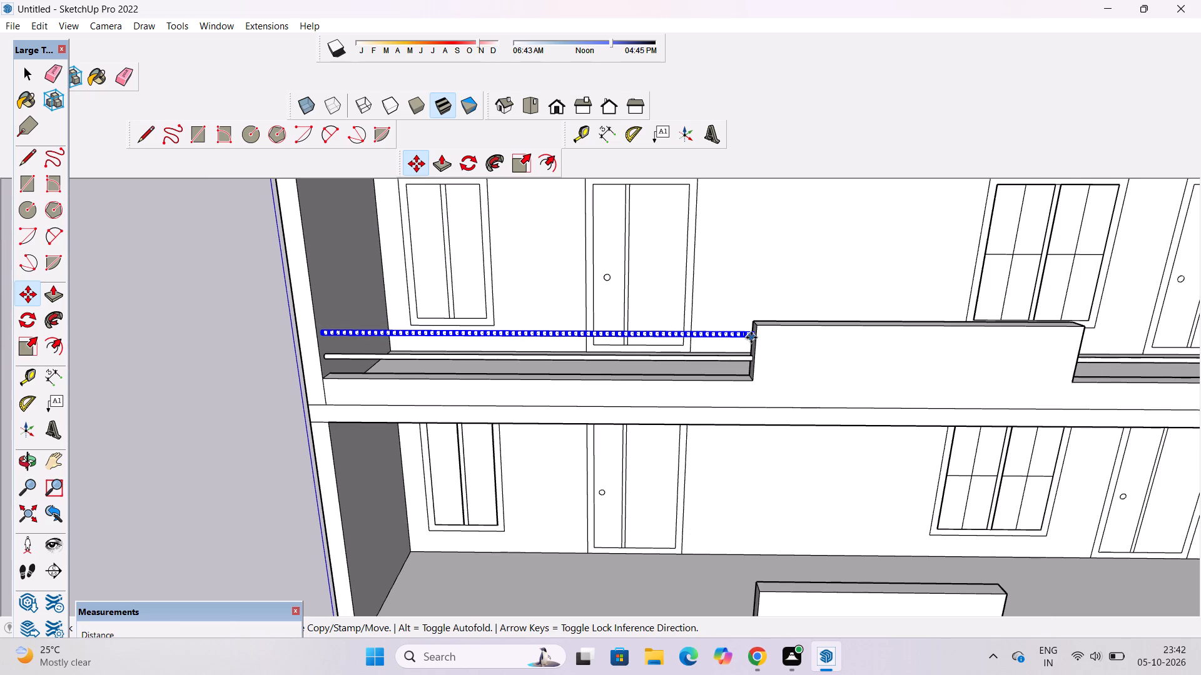
Copy the middle balcony's upper left railing bar about 78' 3" horizontally to the right opening above the lower bar.
{"action": "left_click", "coordinate": [751, 337]}
{"action": "scroll", "coordinate": [616, 333], "scroll_direction": "down", "scroll_amount": 9}
{"action": "scroll", "coordinate": [815, 347], "scroll_direction": "up", "scroll_amount": 4}
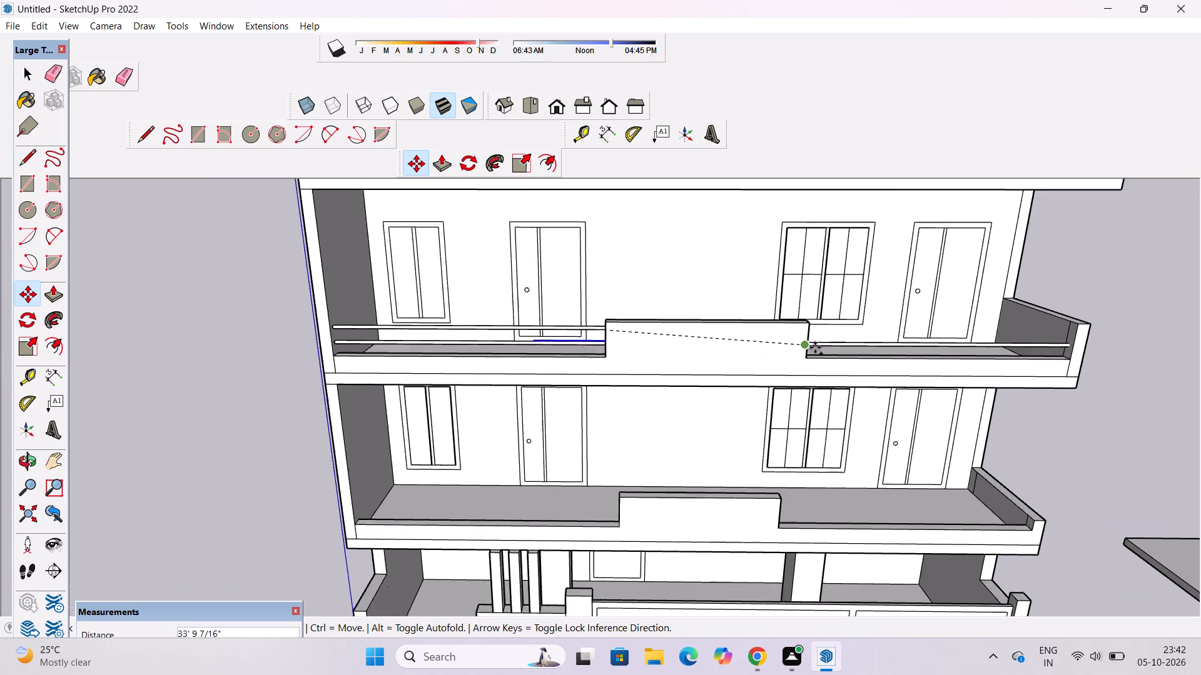
{"action": "scroll", "coordinate": [815, 347], "scroll_direction": "down", "scroll_amount": 4}
{"action": "scroll", "coordinate": [814, 346], "scroll_direction": "up", "scroll_amount": 8}
{"action": "scroll", "coordinate": [766, 343], "scroll_direction": "down", "scroll_amount": 10}
{"action": "scroll", "coordinate": [898, 317], "scroll_direction": "up", "scroll_amount": 3}
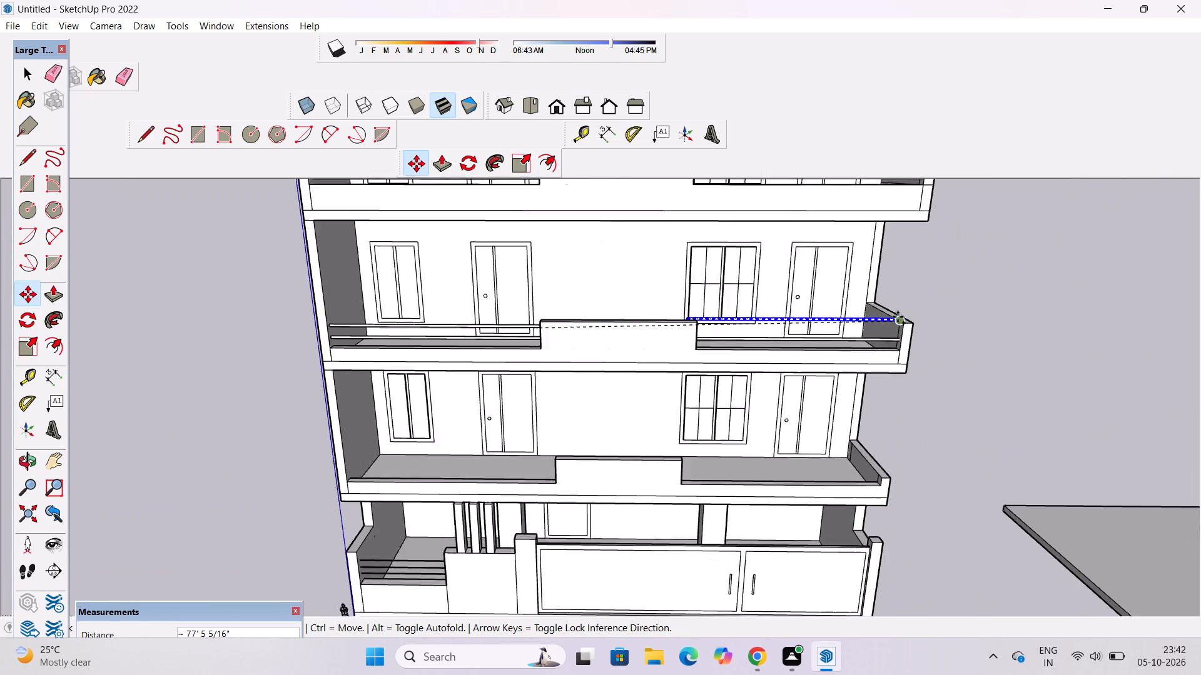
{"action": "scroll", "coordinate": [898, 317], "scroll_direction": "up", "scroll_amount": 12}
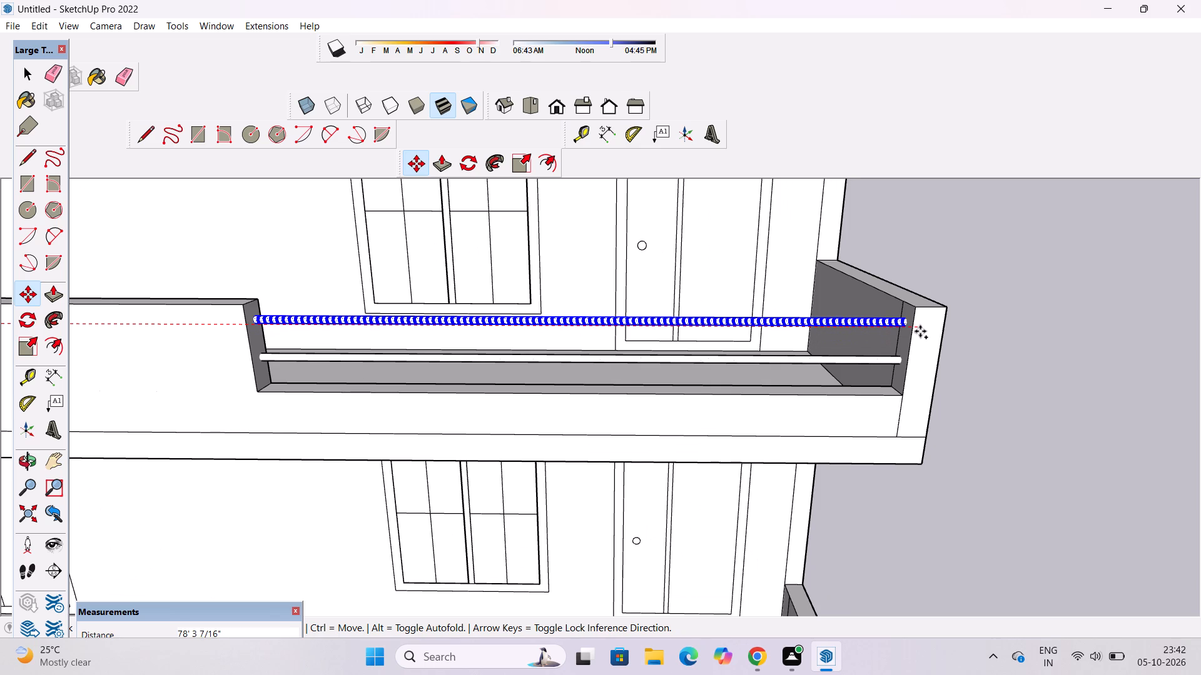
{"action": "left_click", "coordinate": [920, 331]}
{"action": "key", "text": "space"}
Examine the middle balcony's railing bars and their ends from the building's right side and from the front.
{"action": "type", "text": "o"}
{"action": "left_click_drag", "start_coordinate": [1011, 331], "coordinate": [761, 346]}
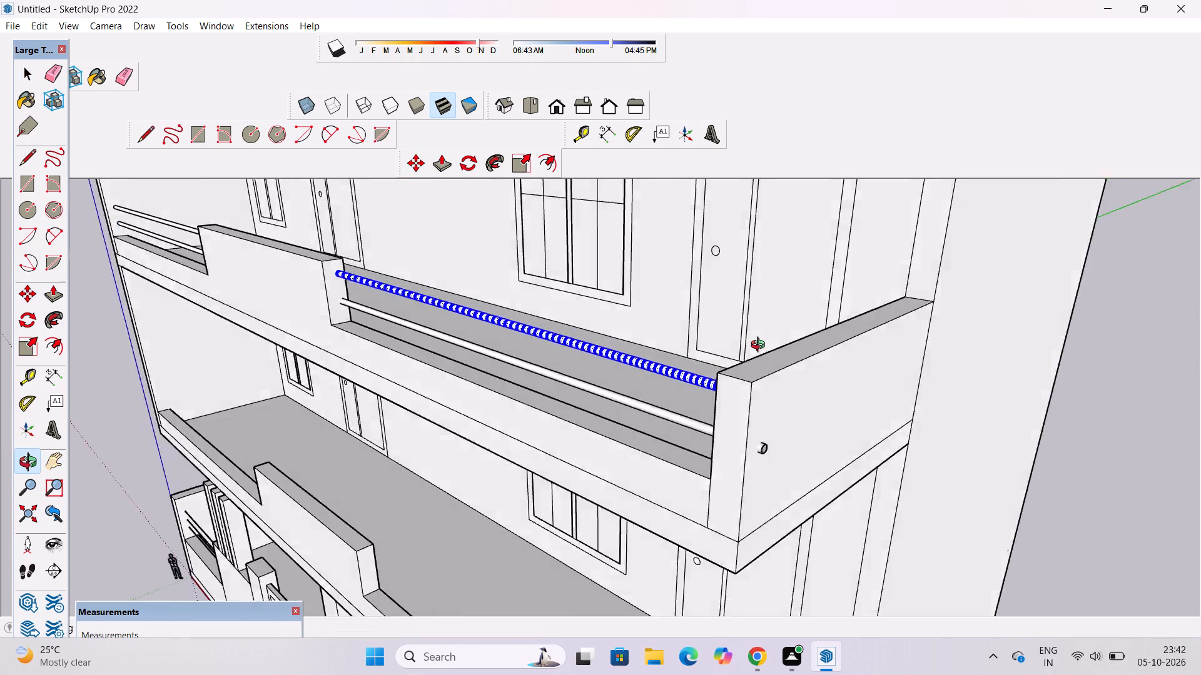
{"action": "left_click_drag", "start_coordinate": [761, 346], "coordinate": [657, 362]}
{"action": "scroll", "coordinate": [638, 368], "scroll_direction": "down", "scroll_amount": 7}
{"action": "left_click_drag", "start_coordinate": [618, 403], "coordinate": [943, 342]}
{"action": "scroll", "coordinate": [710, 362], "scroll_direction": "down", "scroll_amount": 4}
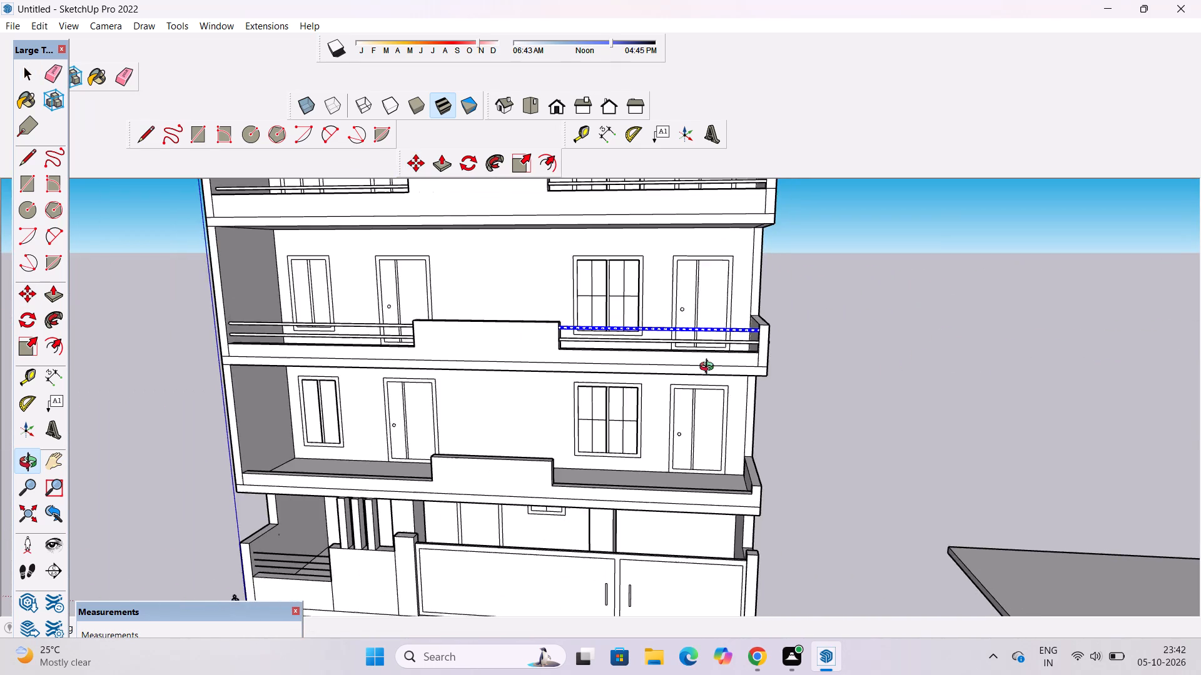
{"action": "left_click_drag", "start_coordinate": [764, 385], "coordinate": [928, 456]}
{"action": "scroll", "coordinate": [753, 331], "scroll_direction": "up", "scroll_amount": 4}
{"action": "left_click_drag", "start_coordinate": [749, 345], "coordinate": [840, 274]}
{"action": "left_click_drag", "start_coordinate": [825, 317], "coordinate": [734, 328]}
{"action": "scroll", "coordinate": [734, 328], "scroll_direction": "down", "scroll_amount": 4}
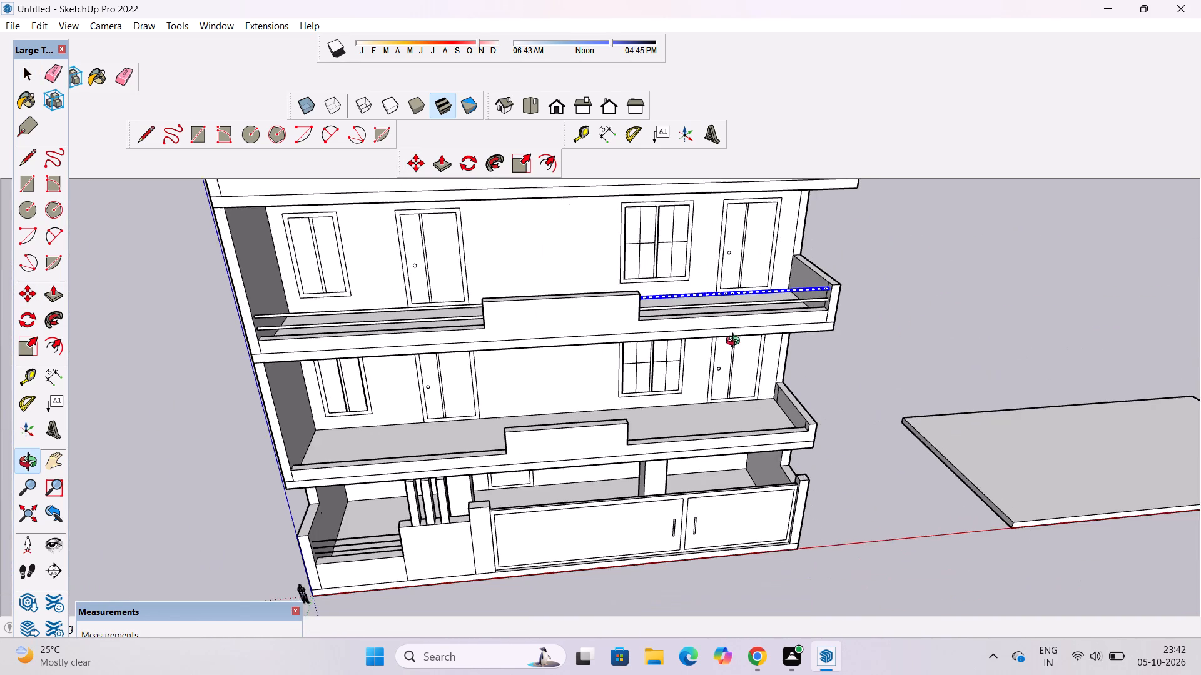
Push/Pull the right end face of the lowest balcony's raised parapet out about 2' to align with the middle balcony's raised parapet.
{"action": "left_click_drag", "start_coordinate": [736, 348], "coordinate": [718, 333], "text": "shift"}
{"action": "left_click_drag", "start_coordinate": [741, 360], "coordinate": [719, 337]}
{"action": "scroll", "coordinate": [712, 319], "scroll_direction": "up", "scroll_amount": 3}
{"action": "left_click_drag", "start_coordinate": [722, 330], "coordinate": [725, 343], "text": "shift"}
{"action": "left_click_drag", "start_coordinate": [686, 366], "coordinate": [654, 325]}
{"action": "left_click_drag", "start_coordinate": [651, 352], "coordinate": [649, 362], "text": "shift"}
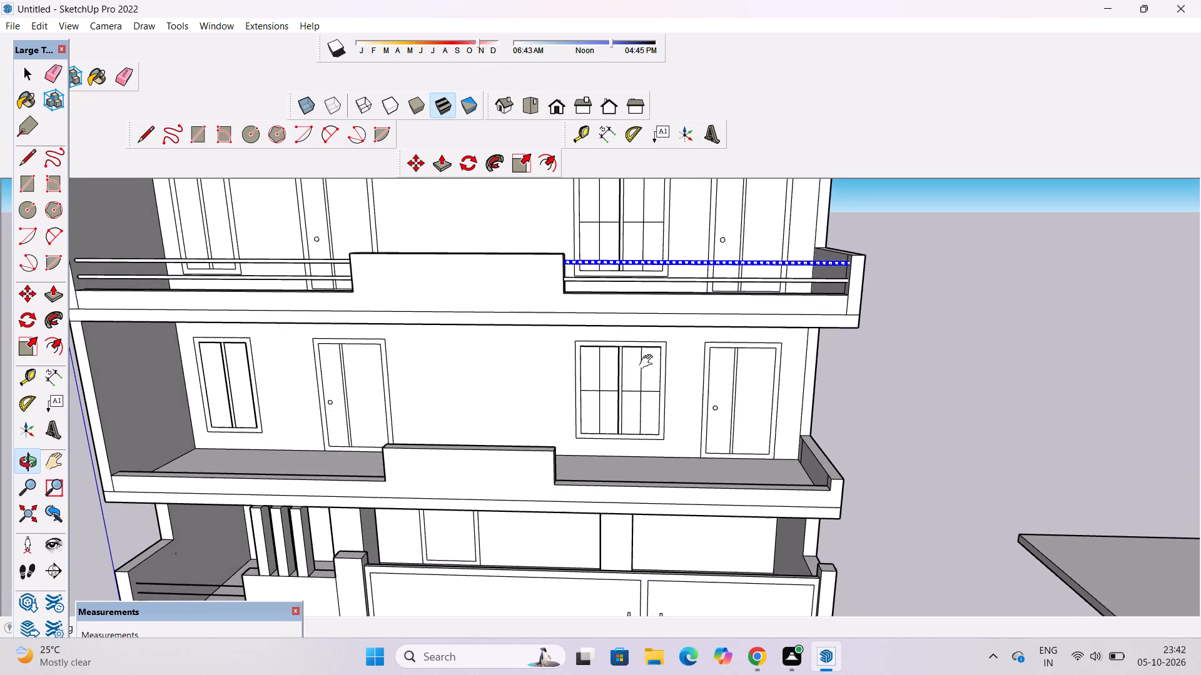
{"action": "left_click_drag", "start_coordinate": [649, 362], "coordinate": [626, 322], "text": "shift"}
{"action": "key", "text": "p"}
{"action": "scroll", "coordinate": [565, 437], "scroll_direction": "up", "scroll_amount": 5}
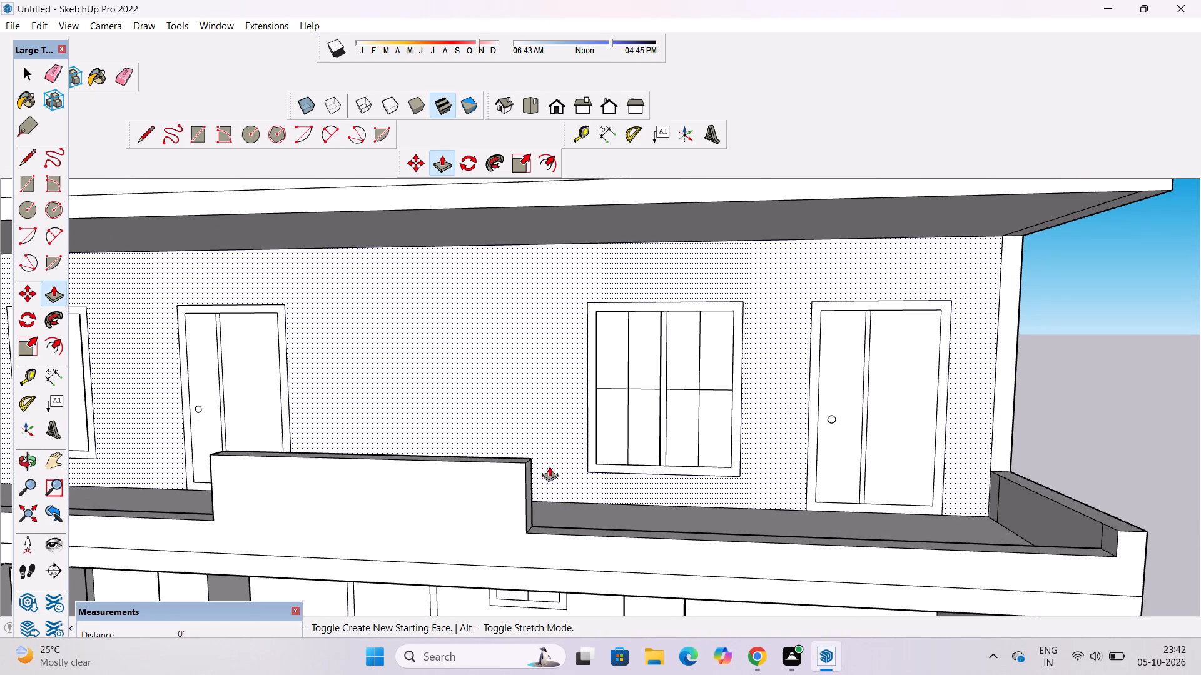
{"action": "left_click", "coordinate": [529, 482]}
{"action": "scroll", "coordinate": [529, 482], "scroll_direction": "down", "scroll_amount": 5}
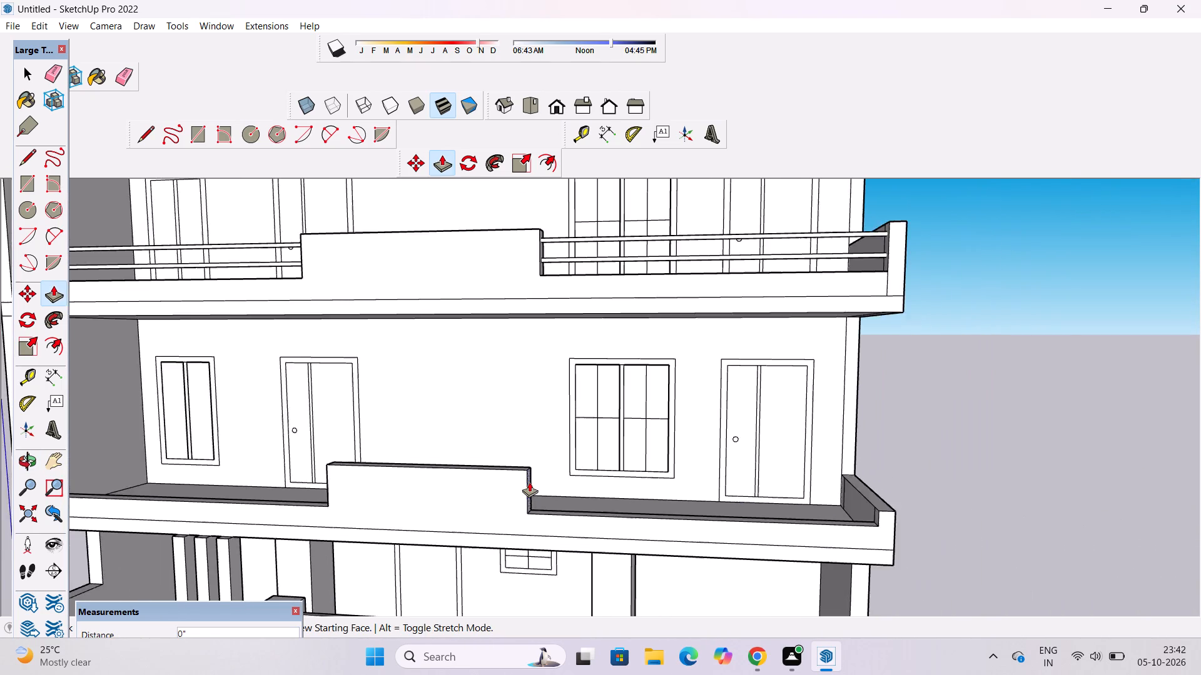
{"action": "scroll", "coordinate": [529, 482], "scroll_direction": "down", "scroll_amount": 4}
{"action": "left_click", "coordinate": [537, 321]}
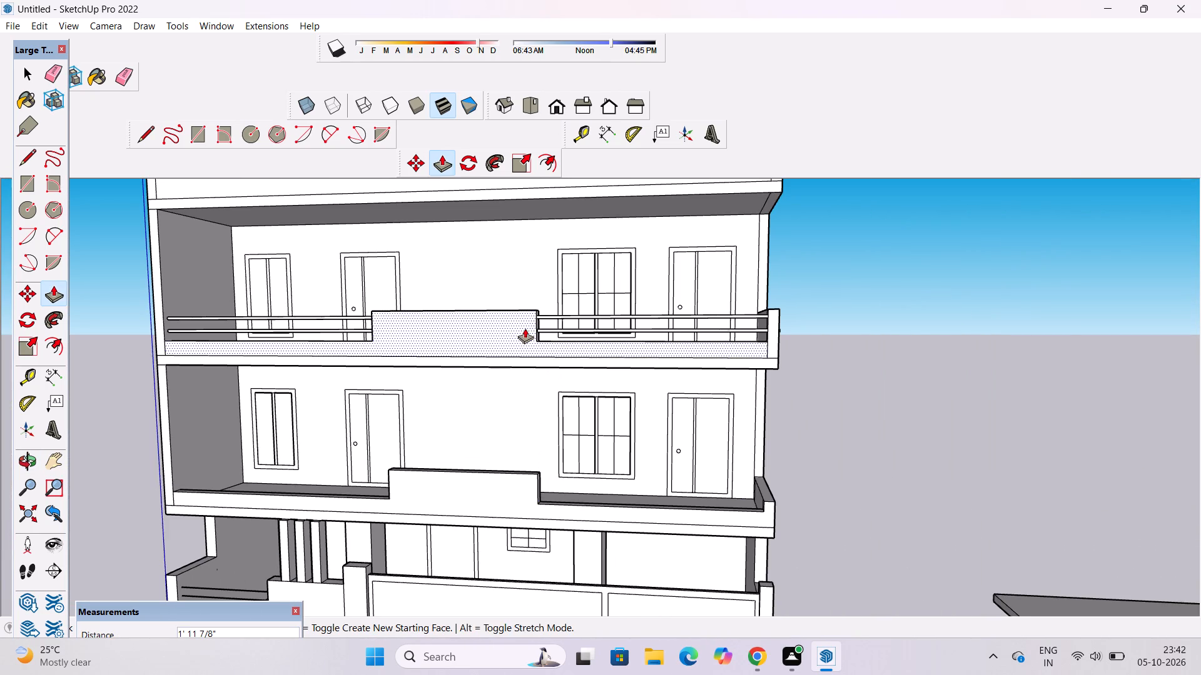
Push/Pull the left end face of the lowest balcony's raised parapet out about 2' 6" to align with the raised parapet above.
{"action": "key", "text": "o"}
{"action": "left_click_drag", "start_coordinate": [431, 417], "coordinate": [660, 441]}
{"action": "left_click_drag", "start_coordinate": [627, 432], "coordinate": [719, 382], "text": "shift"}
{"action": "left_click_drag", "start_coordinate": [676, 417], "coordinate": [697, 457]}
{"action": "left_click_drag", "start_coordinate": [691, 458], "coordinate": [697, 432], "text": "shift"}
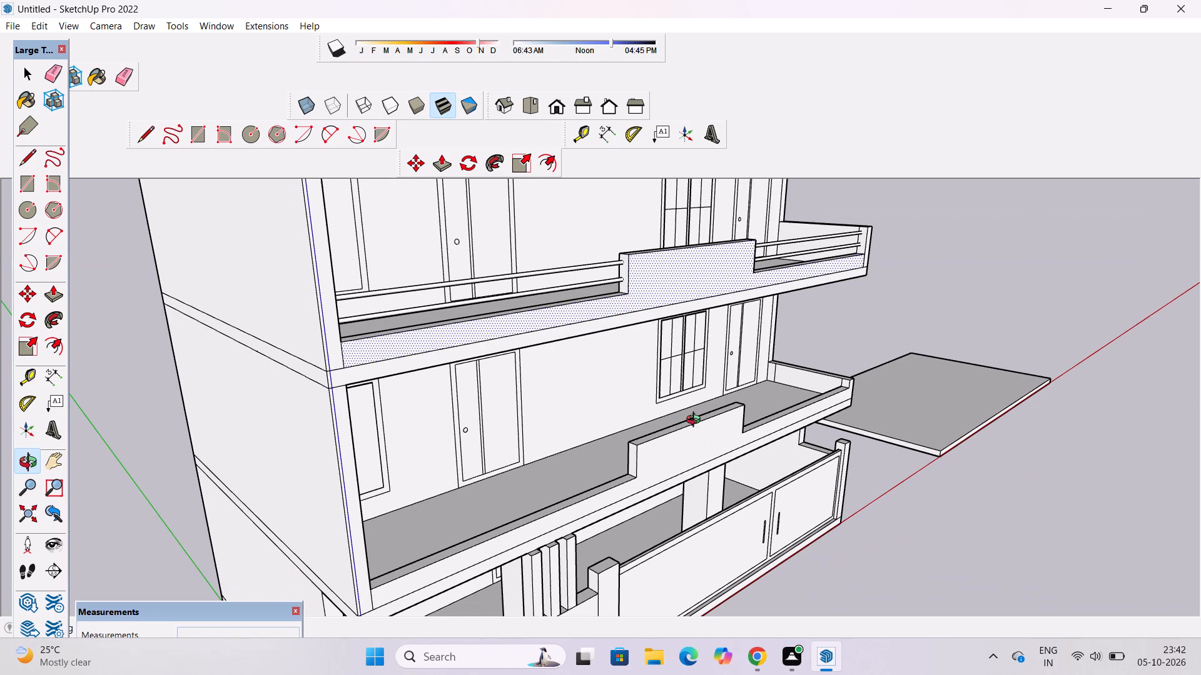
{"action": "key", "text": "p"}
{"action": "left_click", "coordinate": [633, 455]}
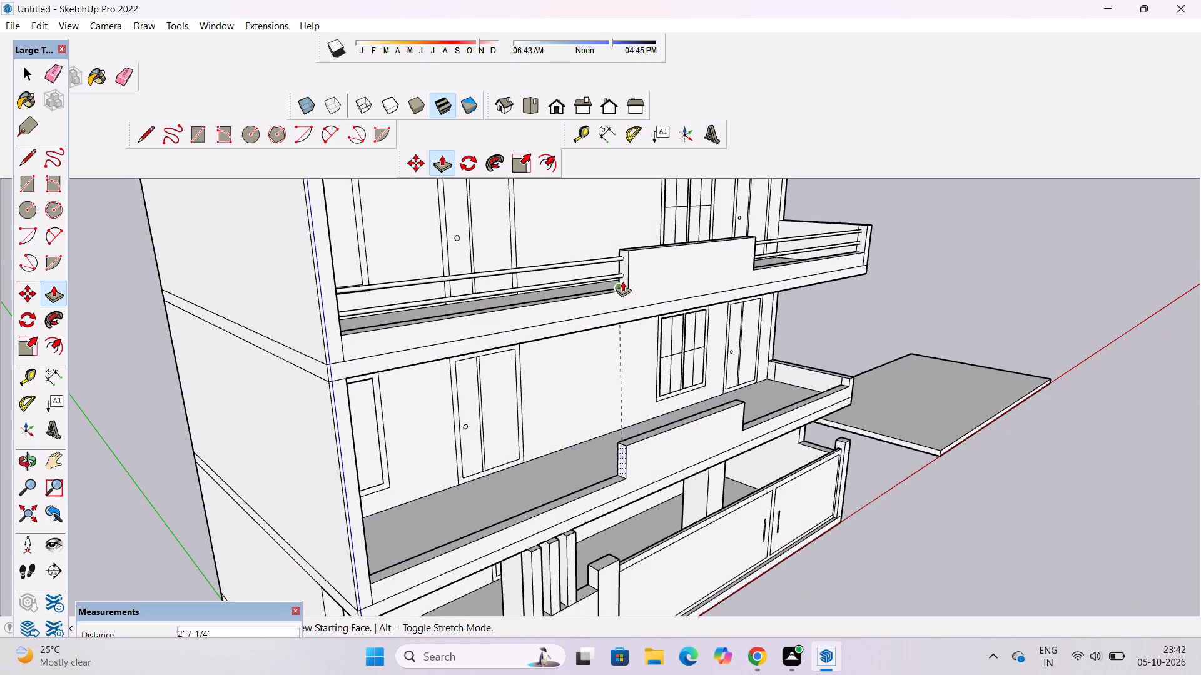
{"action": "left_click", "coordinate": [626, 261]}
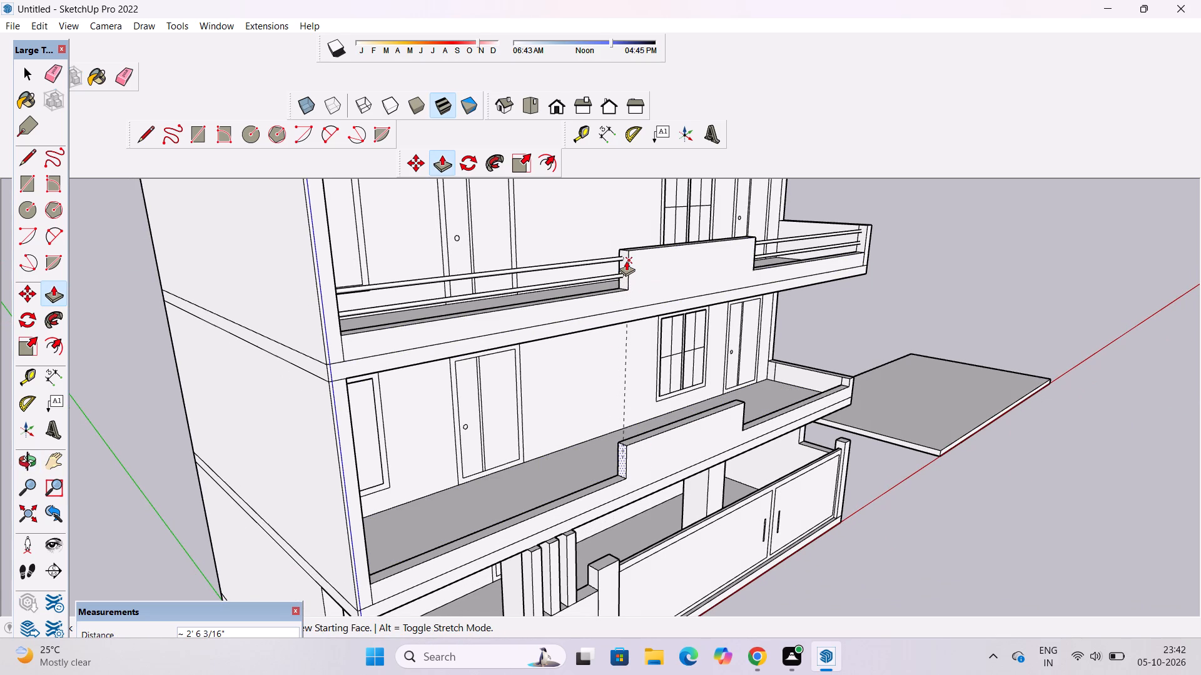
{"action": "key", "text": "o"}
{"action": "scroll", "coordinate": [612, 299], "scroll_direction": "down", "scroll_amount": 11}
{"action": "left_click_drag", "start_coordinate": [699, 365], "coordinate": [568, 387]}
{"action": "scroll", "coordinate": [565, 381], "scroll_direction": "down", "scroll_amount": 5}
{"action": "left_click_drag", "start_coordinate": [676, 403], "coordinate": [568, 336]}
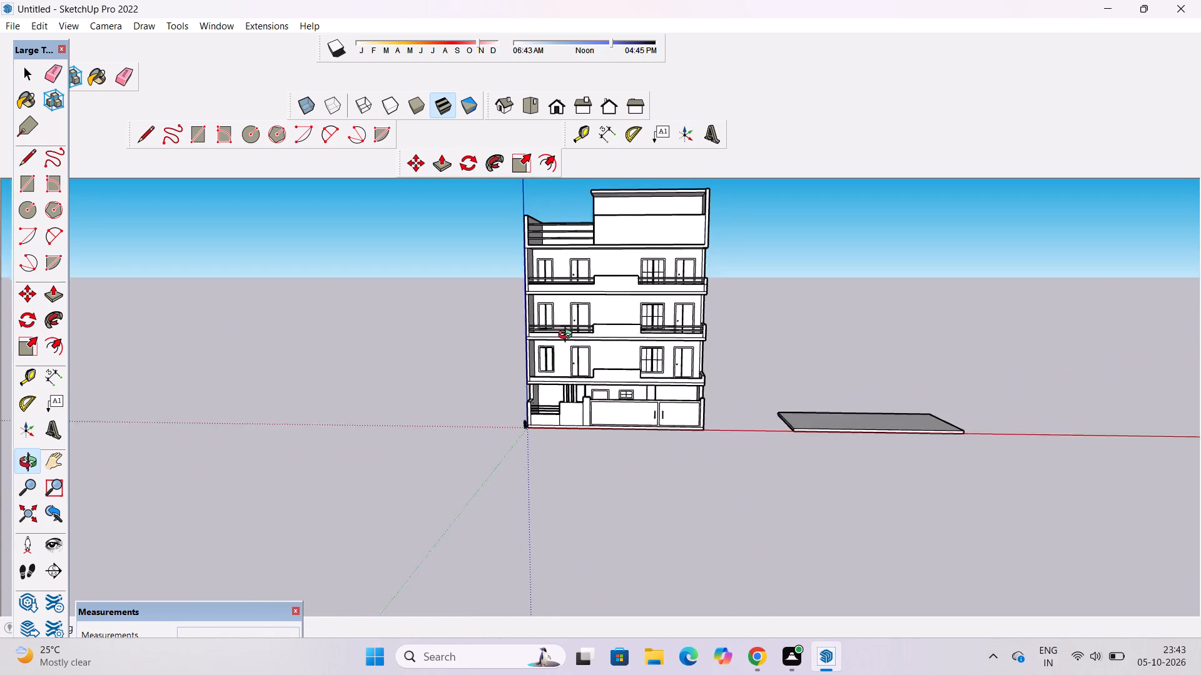
Examine the aligned parapets and the balcony railings across the house's front from several distances and angles.
{"action": "left_click_drag", "start_coordinate": [568, 336], "coordinate": [557, 329]}
{"action": "left_click_drag", "start_coordinate": [640, 342], "coordinate": [574, 371], "text": "shift"}
{"action": "scroll", "coordinate": [577, 374], "scroll_direction": "up", "scroll_amount": 5}
{"action": "scroll", "coordinate": [577, 374], "scroll_direction": "down", "scroll_amount": 4}
{"action": "scroll", "coordinate": [577, 374], "scroll_direction": "up", "scroll_amount": 4}
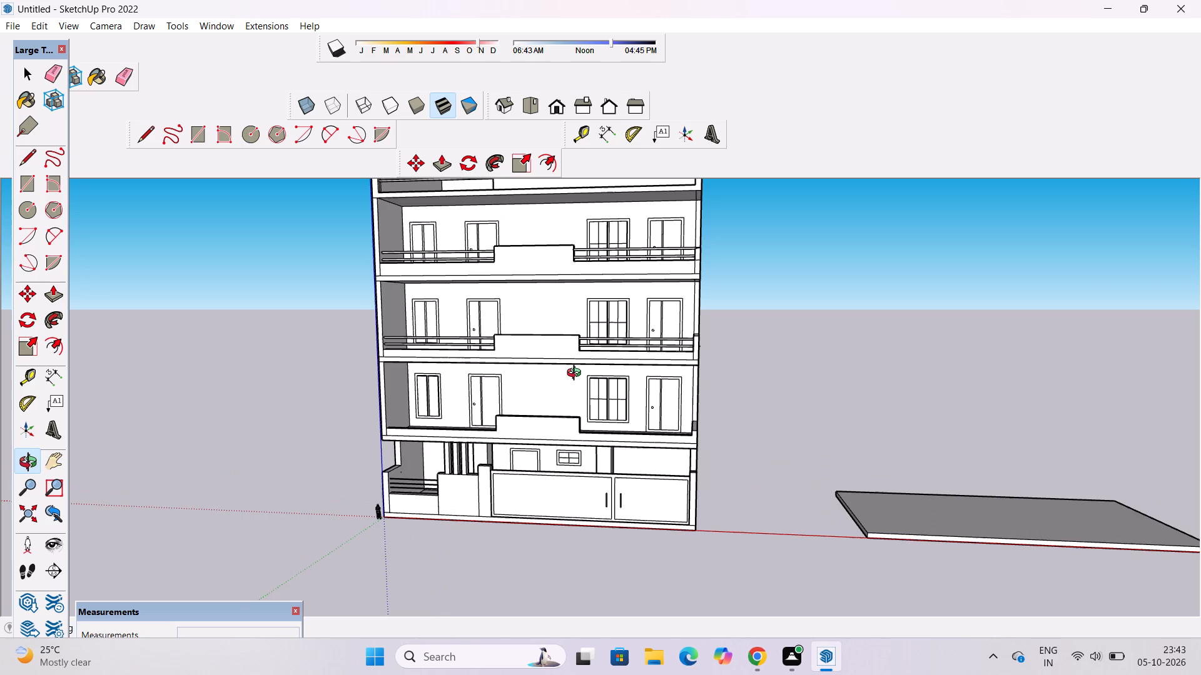
{"action": "scroll", "coordinate": [577, 374], "scroll_direction": "down", "scroll_amount": 4}
{"action": "scroll", "coordinate": [577, 374], "scroll_direction": "up", "scroll_amount": 4}
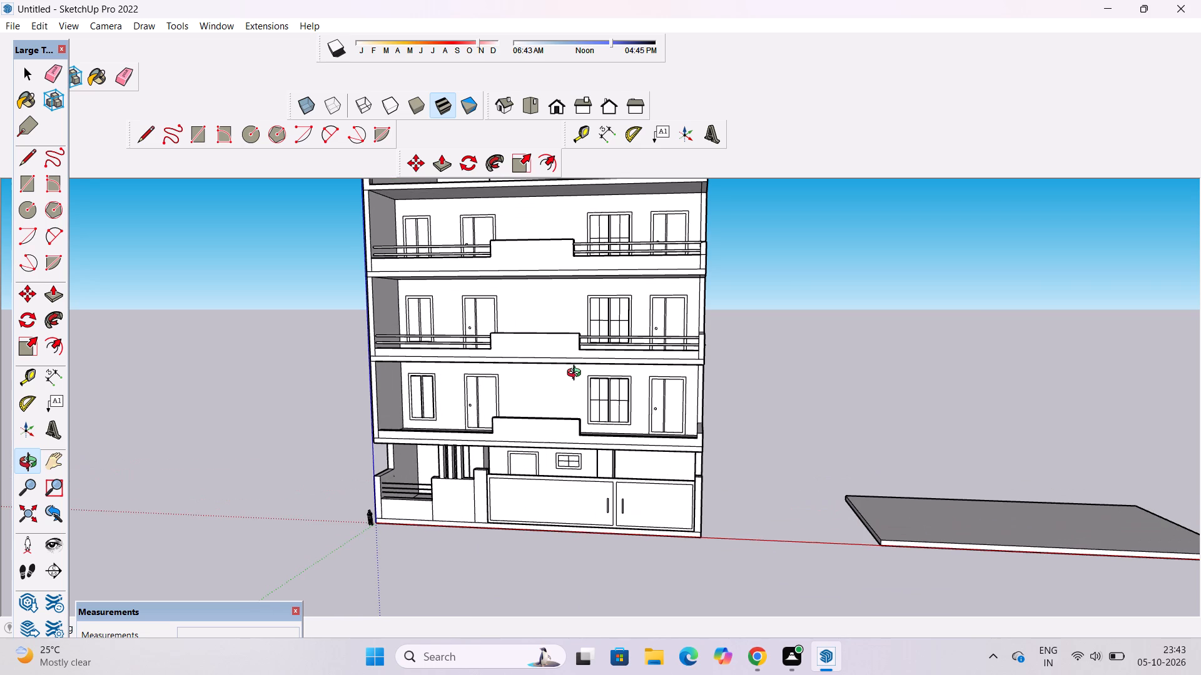
{"action": "scroll", "coordinate": [577, 374], "scroll_direction": "down", "scroll_amount": 11}
{"action": "left_click_drag", "start_coordinate": [646, 346], "coordinate": [671, 404]}
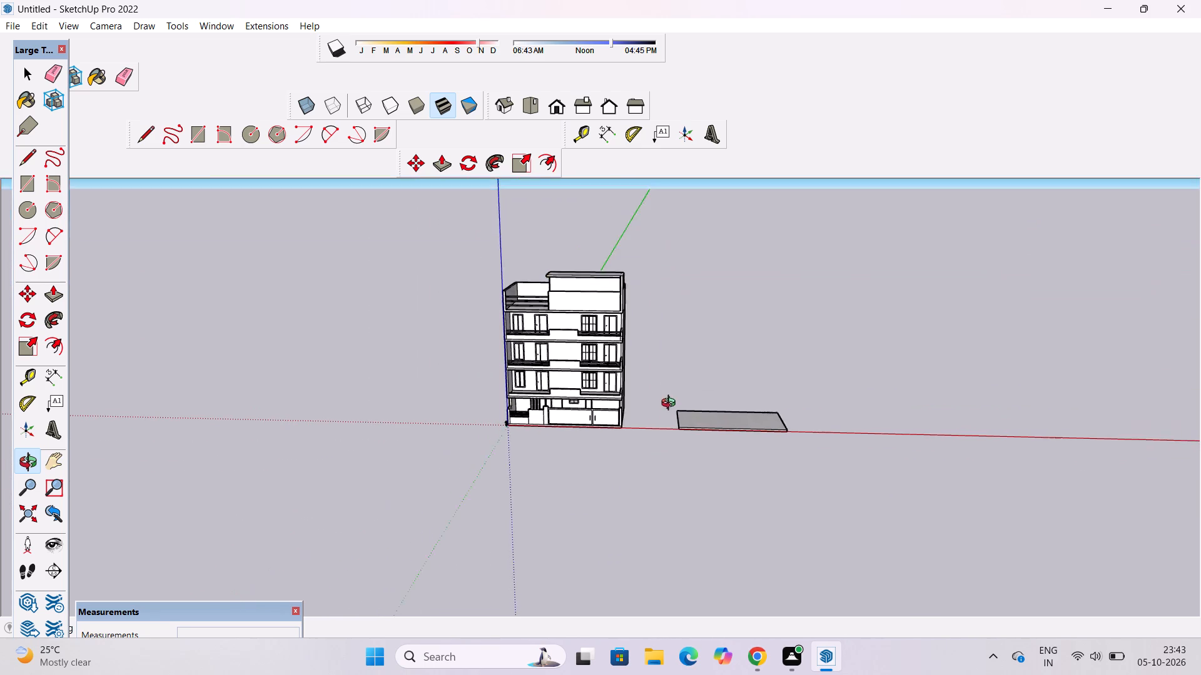
{"action": "left_click_drag", "start_coordinate": [671, 404], "coordinate": [673, 411]}
{"action": "scroll", "coordinate": [600, 372], "scroll_direction": "up", "scroll_amount": 5}
{"action": "left_click_drag", "start_coordinate": [599, 364], "coordinate": [649, 380], "text": "shift"}
{"action": "scroll", "coordinate": [620, 416], "scroll_direction": "up", "scroll_amount": 9, "text": "shift"}
{"action": "left_click_drag", "start_coordinate": [644, 429], "coordinate": [649, 394]}
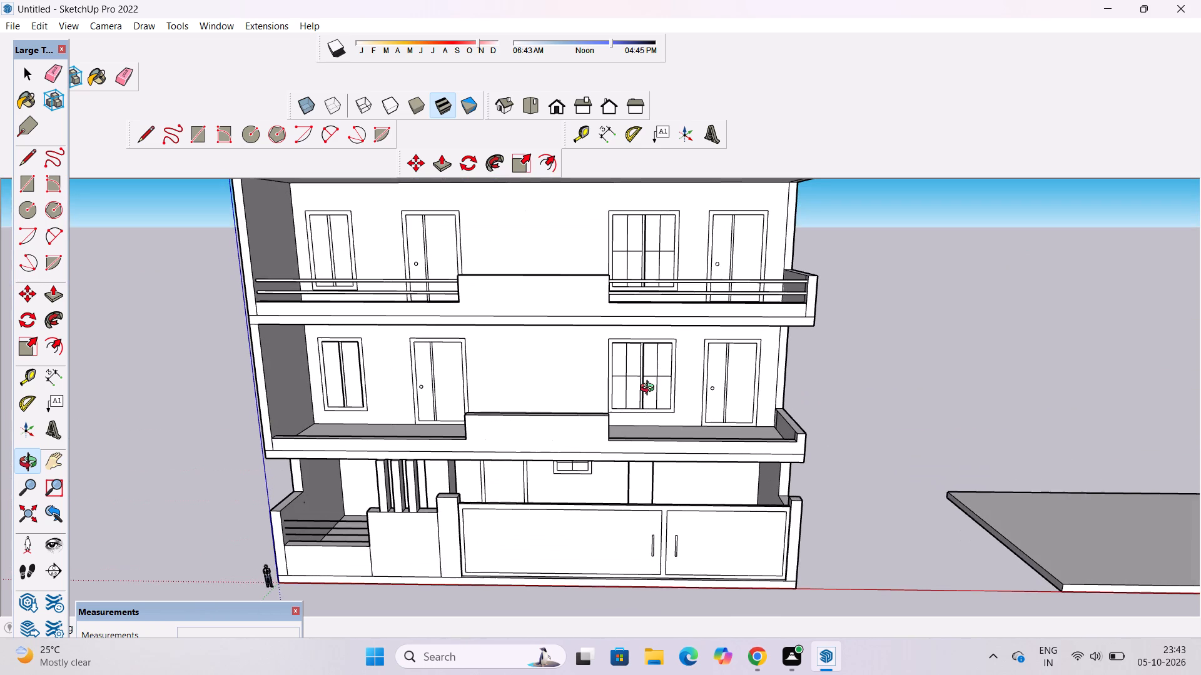
{"action": "scroll", "coordinate": [637, 377], "scroll_direction": "down", "scroll_amount": 2}
{"action": "left_click_drag", "start_coordinate": [638, 378], "coordinate": [642, 394], "text": "shift"}
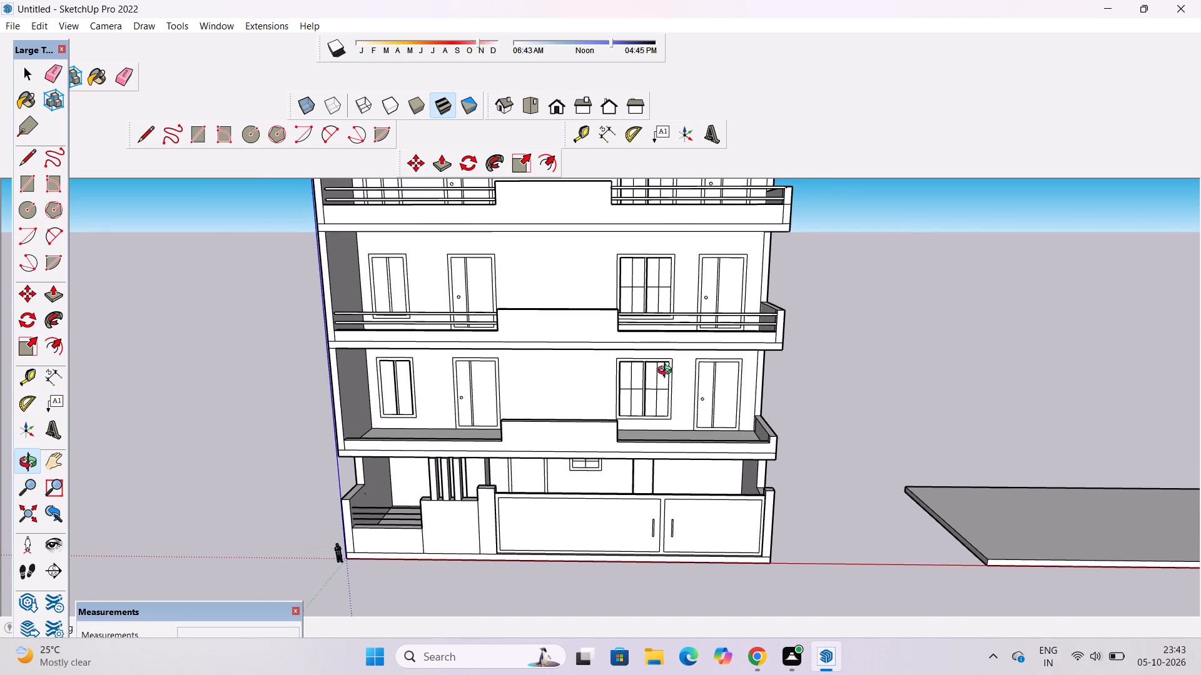
{"action": "scroll", "coordinate": [666, 363], "scroll_direction": "down", "scroll_amount": 2}
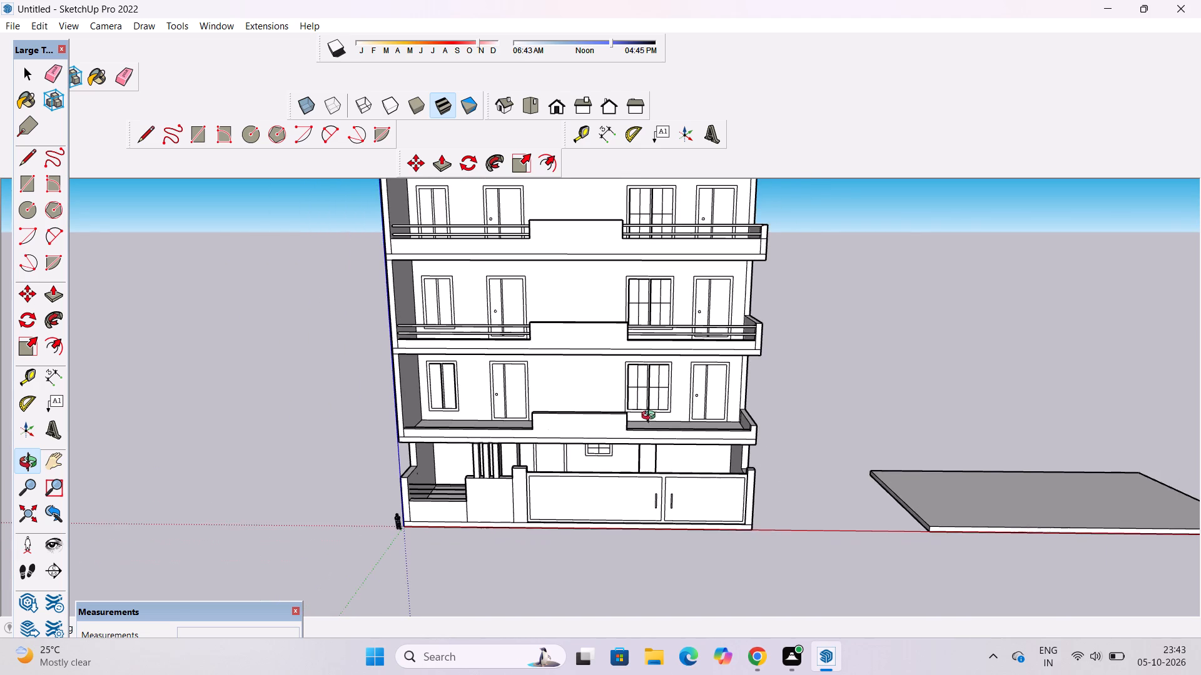
{"action": "scroll", "coordinate": [646, 435], "scroll_direction": "up", "scroll_amount": 3}
{"action": "left_click_drag", "start_coordinate": [646, 435], "coordinate": [615, 441], "text": "shift"}
{"action": "left_click_drag", "start_coordinate": [615, 441], "coordinate": [642, 488]}
{"action": "scroll", "coordinate": [674, 467], "scroll_direction": "up", "scroll_amount": 3}
{"action": "left_click_drag", "start_coordinate": [666, 461], "coordinate": [611, 476], "text": "shift"}
{"action": "scroll", "coordinate": [643, 460], "scroll_direction": "up", "scroll_amount": 1}
{"action": "left_click_drag", "start_coordinate": [631, 466], "coordinate": [622, 473], "text": "shift"}
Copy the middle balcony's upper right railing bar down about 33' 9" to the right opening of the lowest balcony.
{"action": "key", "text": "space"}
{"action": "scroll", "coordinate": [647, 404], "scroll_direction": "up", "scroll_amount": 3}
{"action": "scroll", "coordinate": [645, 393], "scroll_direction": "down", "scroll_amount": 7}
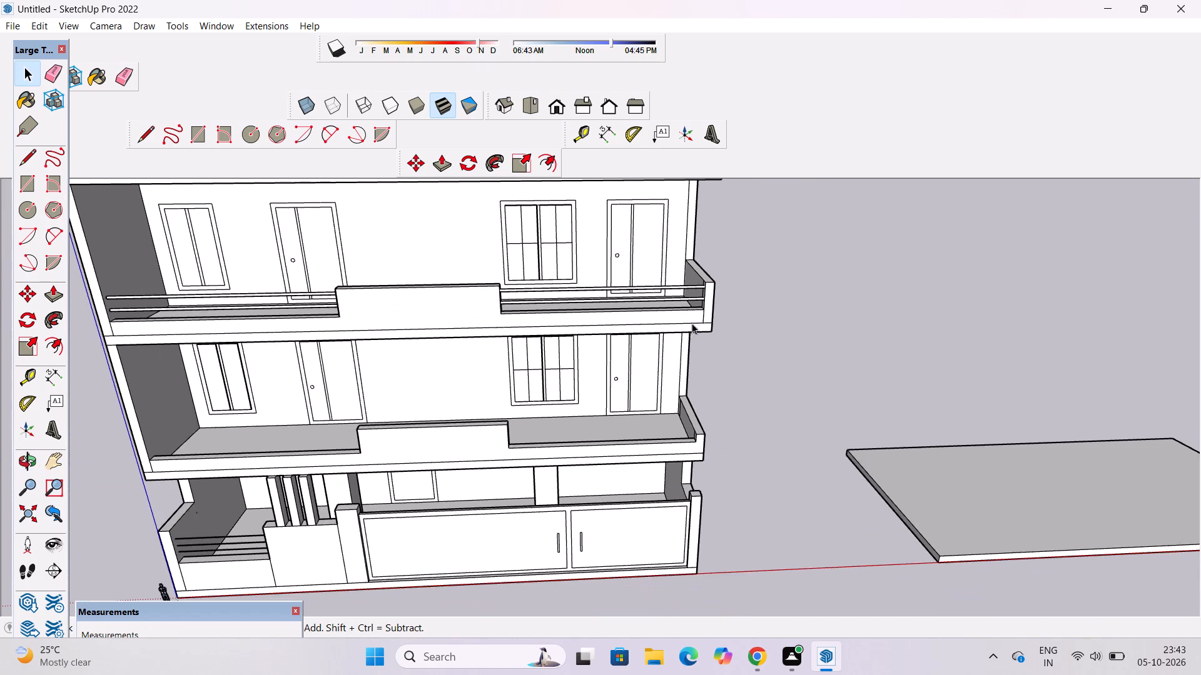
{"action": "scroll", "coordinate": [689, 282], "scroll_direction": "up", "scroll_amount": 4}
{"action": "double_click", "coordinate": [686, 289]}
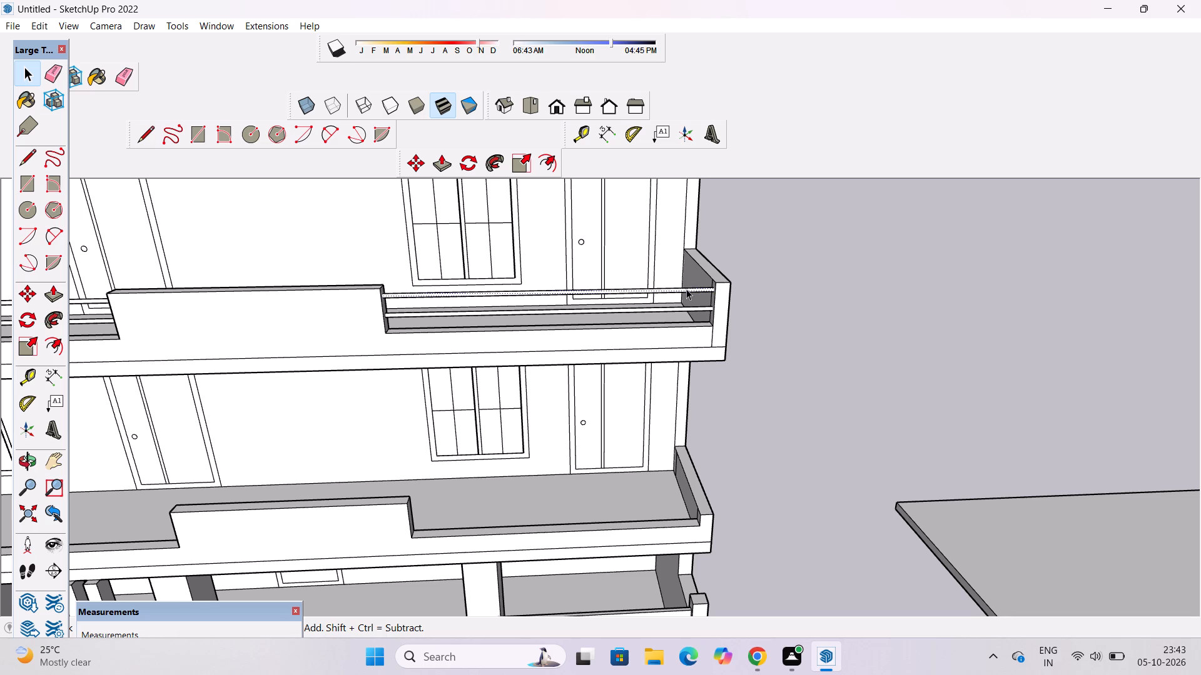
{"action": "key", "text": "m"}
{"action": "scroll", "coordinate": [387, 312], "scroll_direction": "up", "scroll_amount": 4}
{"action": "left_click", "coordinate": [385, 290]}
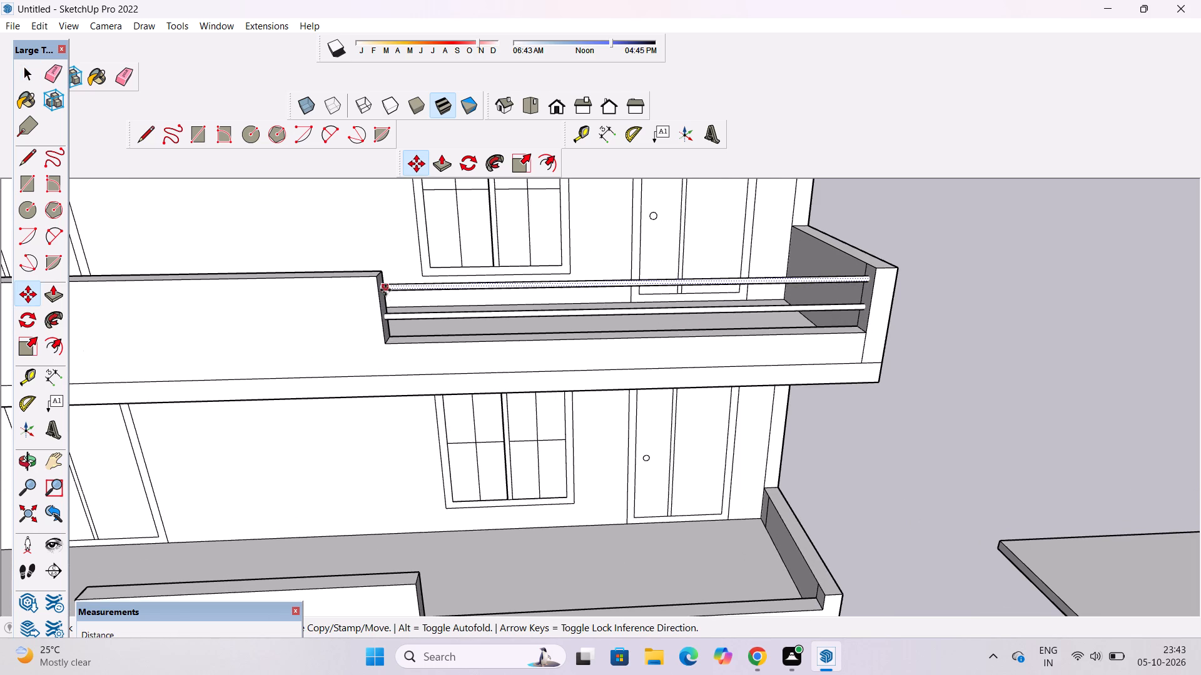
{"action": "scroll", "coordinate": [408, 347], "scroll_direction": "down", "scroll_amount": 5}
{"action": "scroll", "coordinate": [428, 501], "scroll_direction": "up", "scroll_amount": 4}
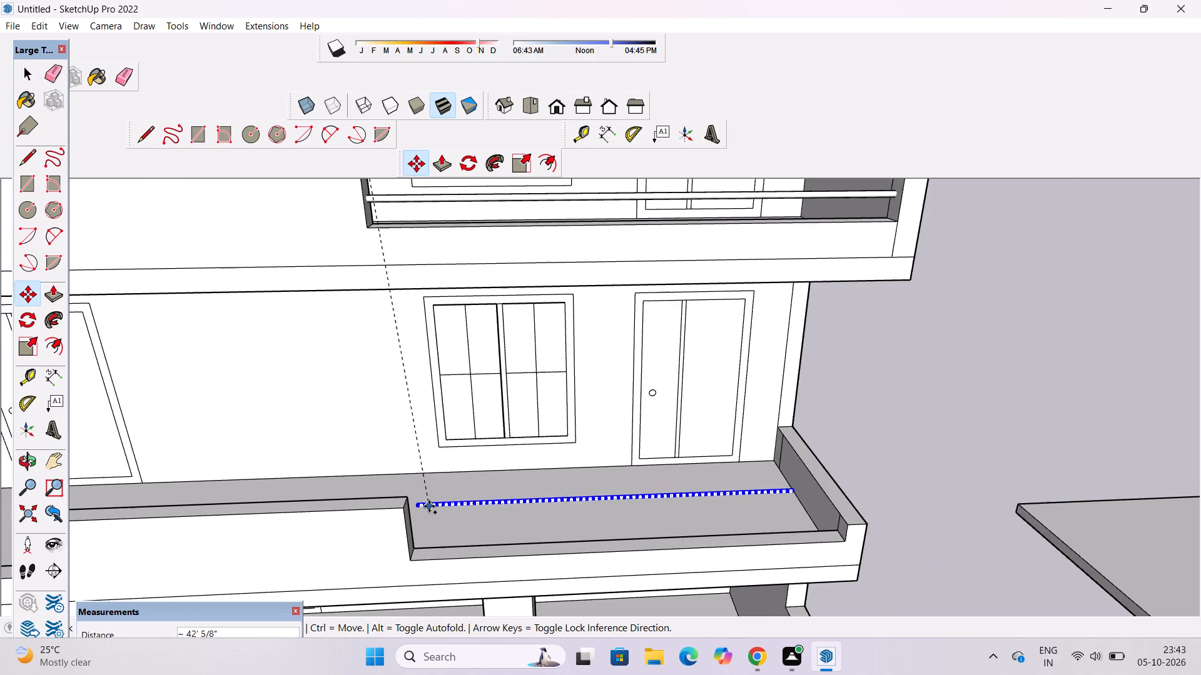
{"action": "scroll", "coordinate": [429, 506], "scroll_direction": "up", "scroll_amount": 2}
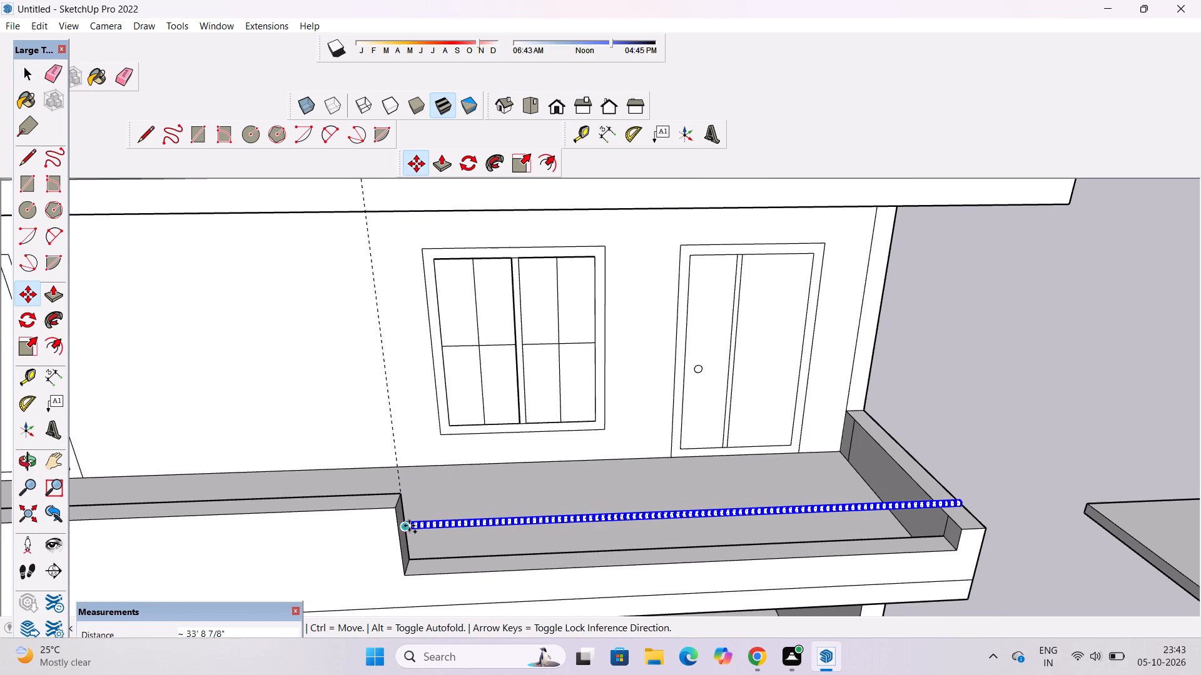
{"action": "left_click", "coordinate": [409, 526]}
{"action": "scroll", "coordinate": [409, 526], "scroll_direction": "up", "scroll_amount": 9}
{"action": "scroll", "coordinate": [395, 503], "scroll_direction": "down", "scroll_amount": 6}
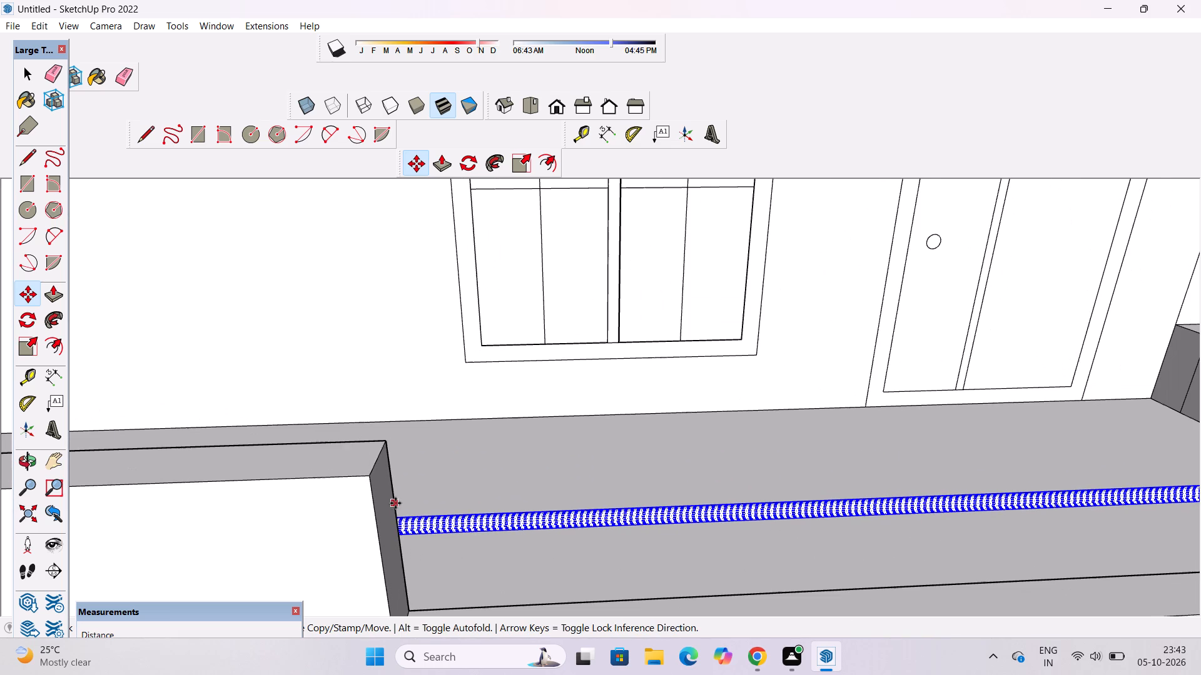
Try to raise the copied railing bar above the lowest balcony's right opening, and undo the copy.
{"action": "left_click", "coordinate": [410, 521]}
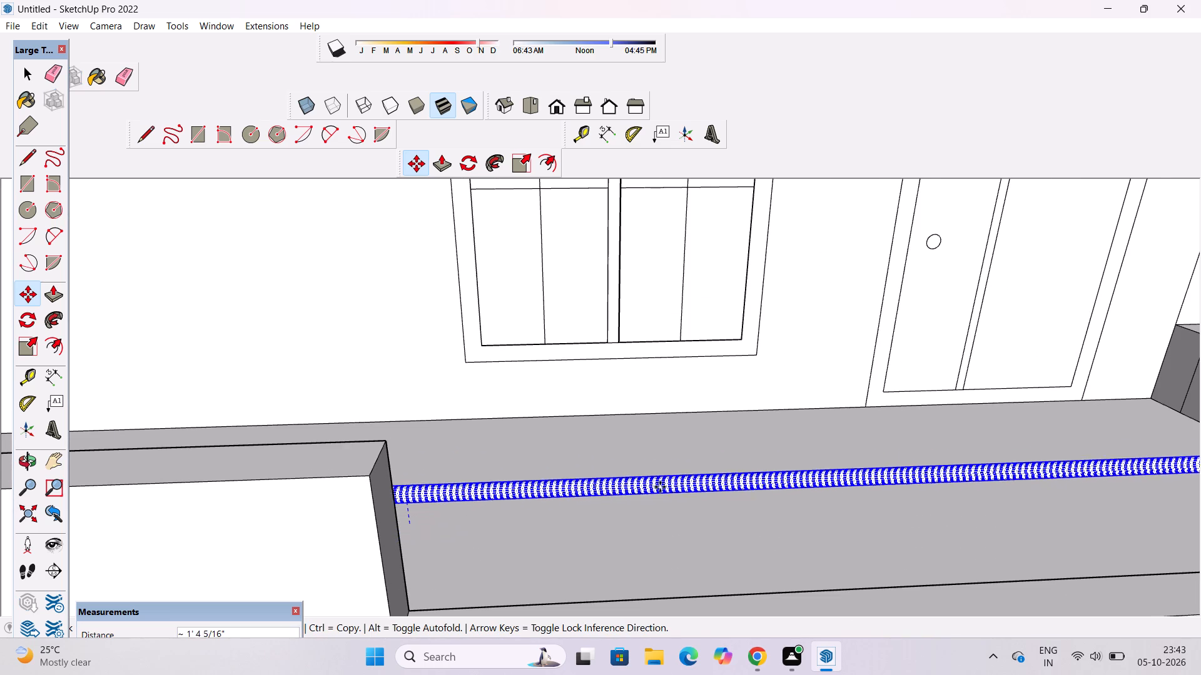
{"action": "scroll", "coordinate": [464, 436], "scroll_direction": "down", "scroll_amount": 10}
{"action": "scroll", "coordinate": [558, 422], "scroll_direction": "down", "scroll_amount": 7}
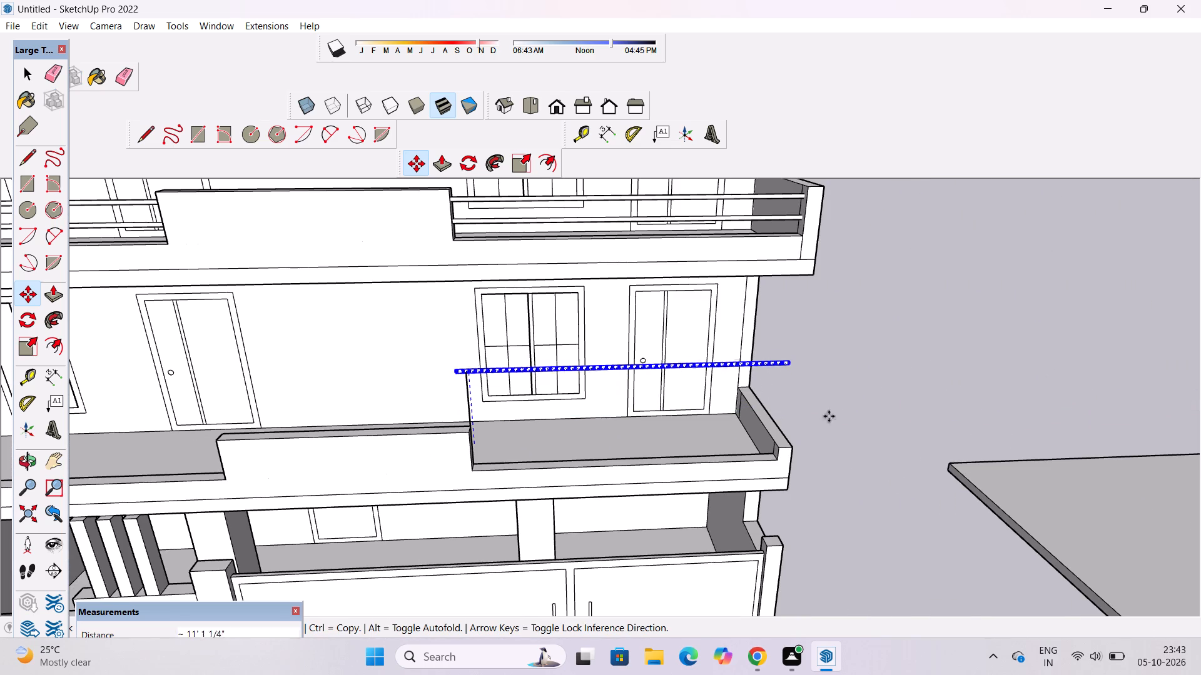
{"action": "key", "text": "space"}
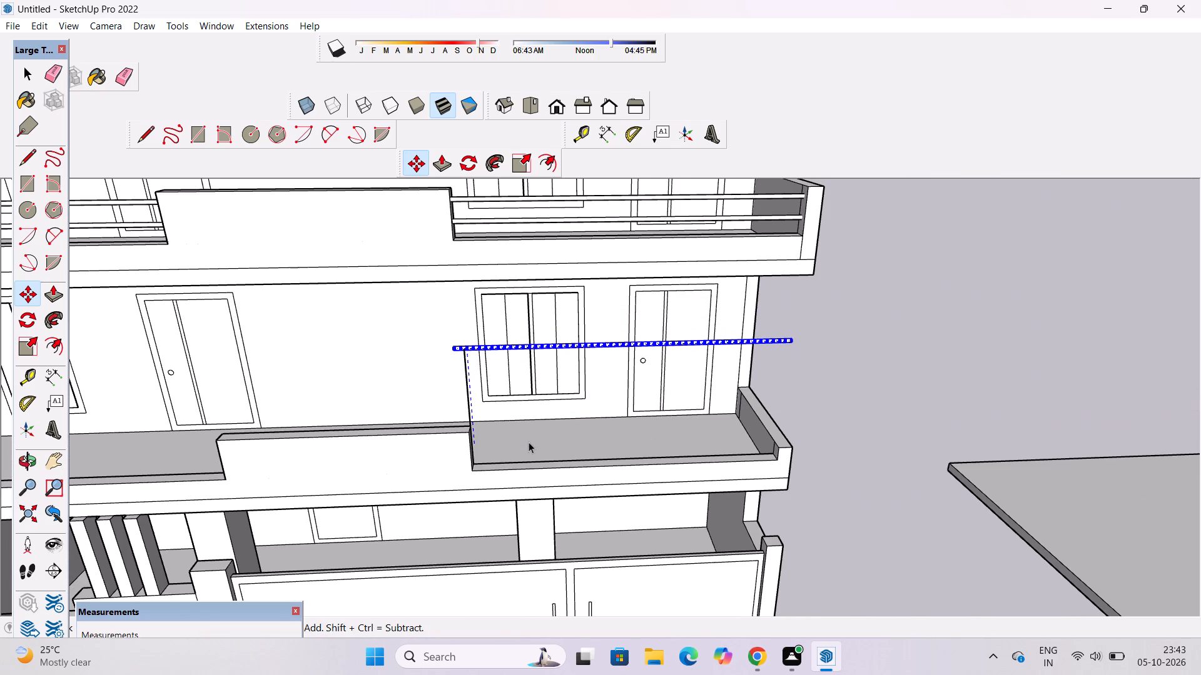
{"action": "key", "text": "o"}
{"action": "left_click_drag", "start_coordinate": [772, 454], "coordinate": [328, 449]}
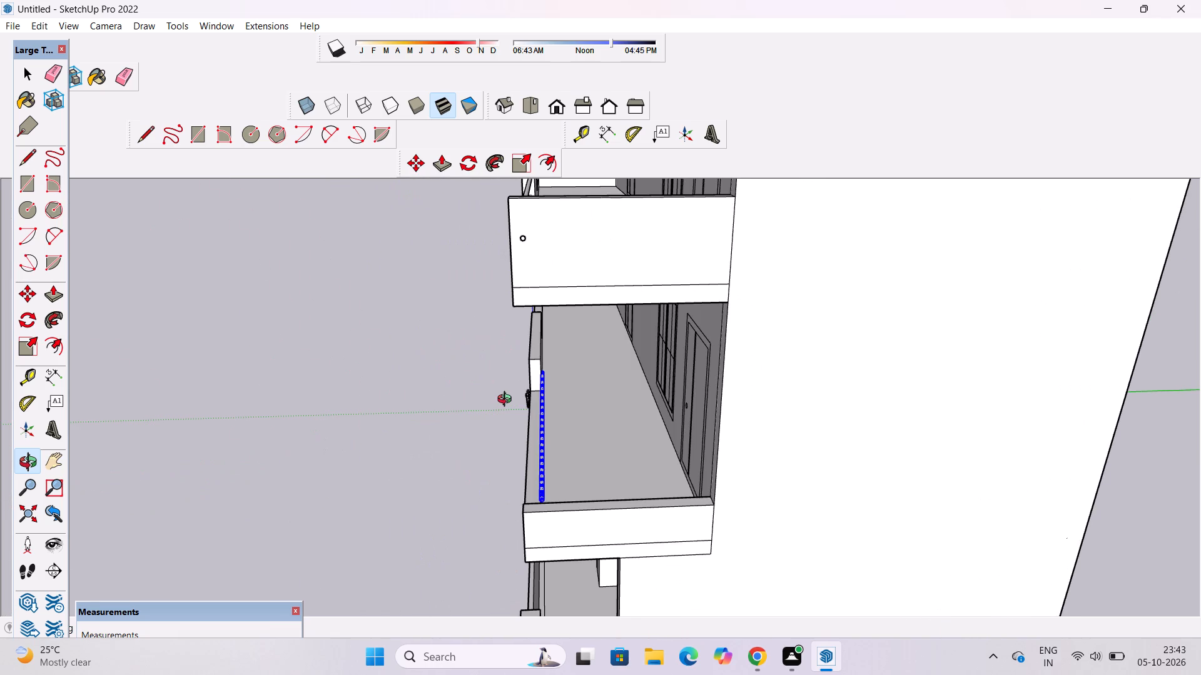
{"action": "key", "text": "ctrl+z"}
Review the whole front facade with its balconies, openings and boundary wall from a distance.
{"action": "left_click_drag", "start_coordinate": [537, 425], "coordinate": [971, 436]}
{"action": "scroll", "coordinate": [768, 411], "scroll_direction": "down", "scroll_amount": 5}
{"action": "left_click_drag", "start_coordinate": [730, 430], "coordinate": [726, 386]}
{"action": "left_click_drag", "start_coordinate": [717, 384], "coordinate": [644, 381], "text": "shift"}
{"action": "scroll", "coordinate": [643, 381], "scroll_direction": "down", "scroll_amount": 6, "text": "shift"}
{"action": "left_click_drag", "start_coordinate": [659, 452], "coordinate": [609, 468], "text": "shift"}
{"action": "key", "text": "space"}
{"action": "scroll", "coordinate": [637, 438], "scroll_direction": "down", "scroll_amount": 2}
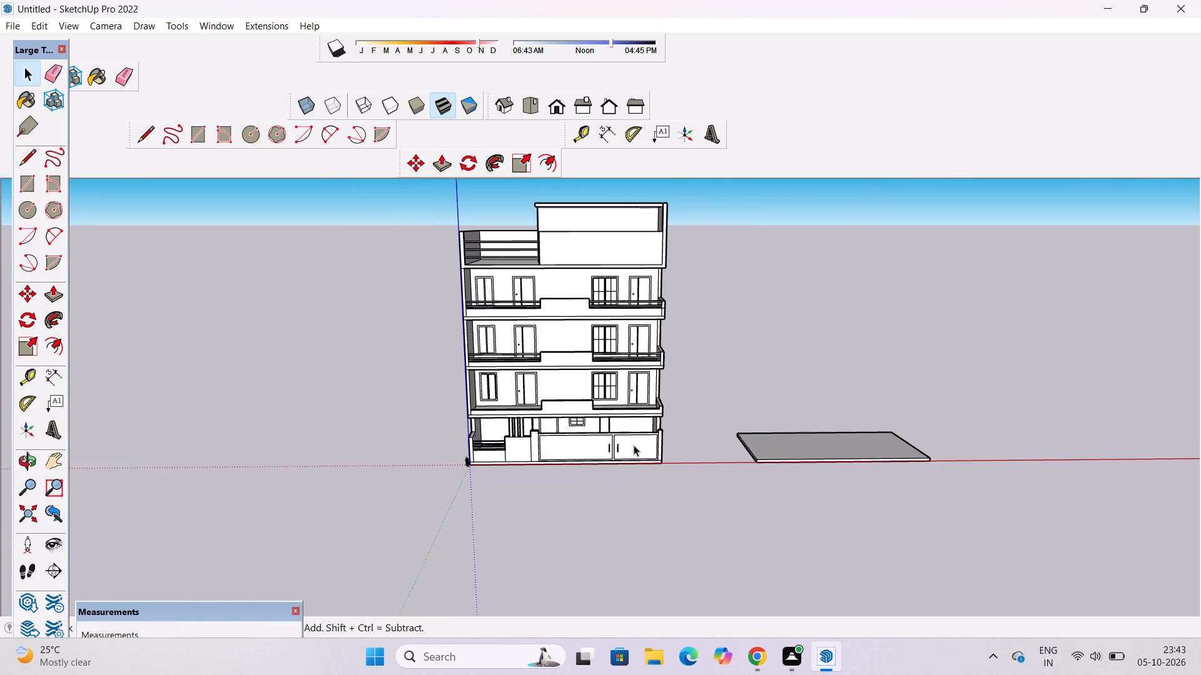
{"action": "key", "text": "o"}
{"action": "scroll", "coordinate": [631, 429], "scroll_direction": "up", "scroll_amount": 2}
{"action": "left_click_drag", "start_coordinate": [631, 427], "coordinate": [641, 483]}
{"action": "left_click_drag", "start_coordinate": [641, 484], "coordinate": [642, 437], "text": "shift"}
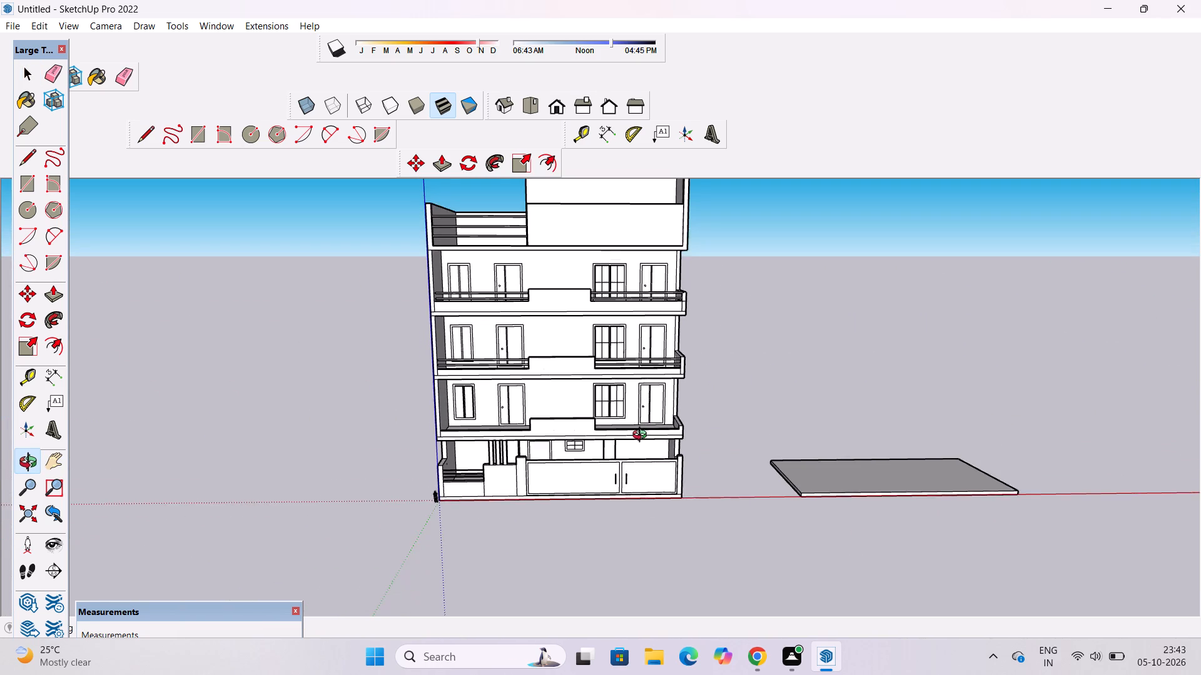
{"action": "left_click_drag", "start_coordinate": [642, 436], "coordinate": [637, 456], "text": "shift"}
{"action": "key", "text": "space"}
Paint the lowest balcony's left door frame, door leaves and left window frame with Wood Veneer 01 from the Wood materials.
{"action": "key", "text": "b"}
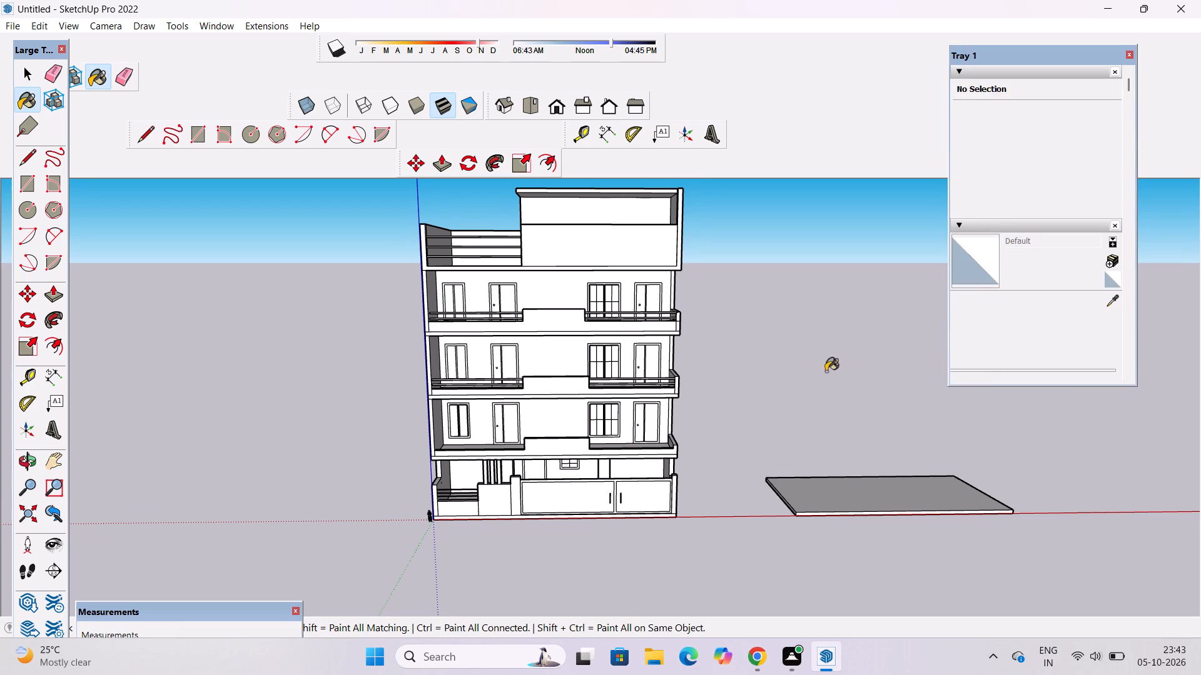
{"action": "scroll", "coordinate": [1021, 293], "scroll_direction": "down", "scroll_amount": 6}
{"action": "left_click", "coordinate": [1055, 184]}
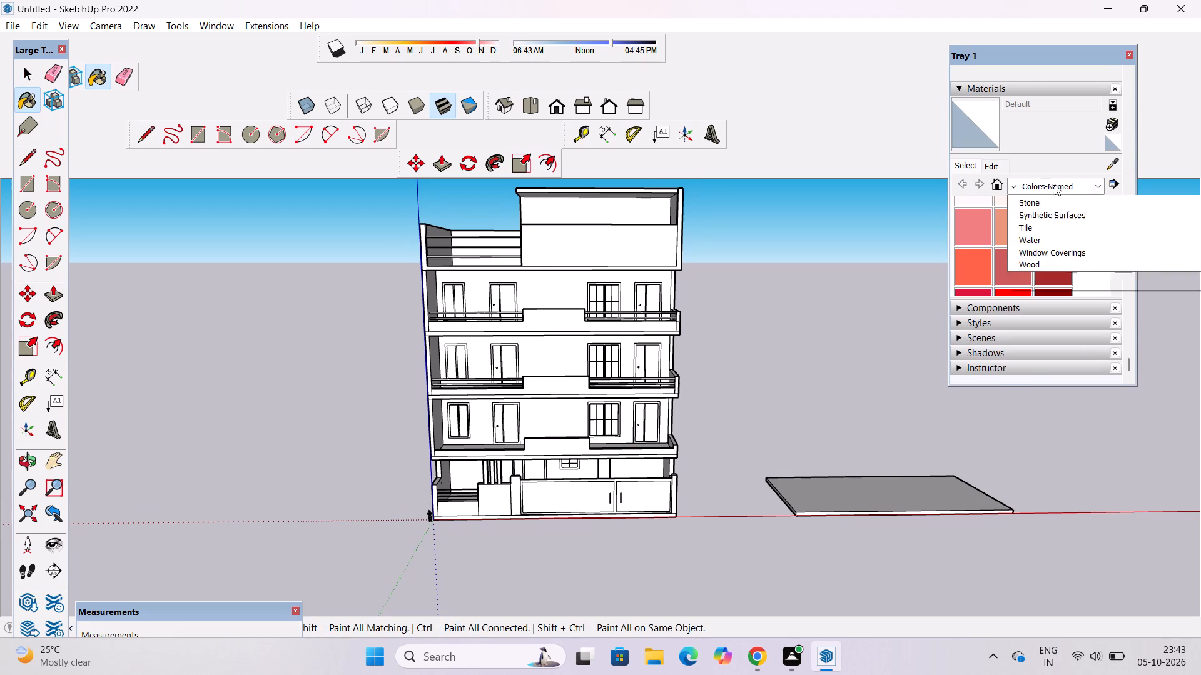
{"action": "left_click", "coordinate": [1035, 390]}
{"action": "scroll", "coordinate": [1019, 266], "scroll_direction": "down", "scroll_amount": 2}
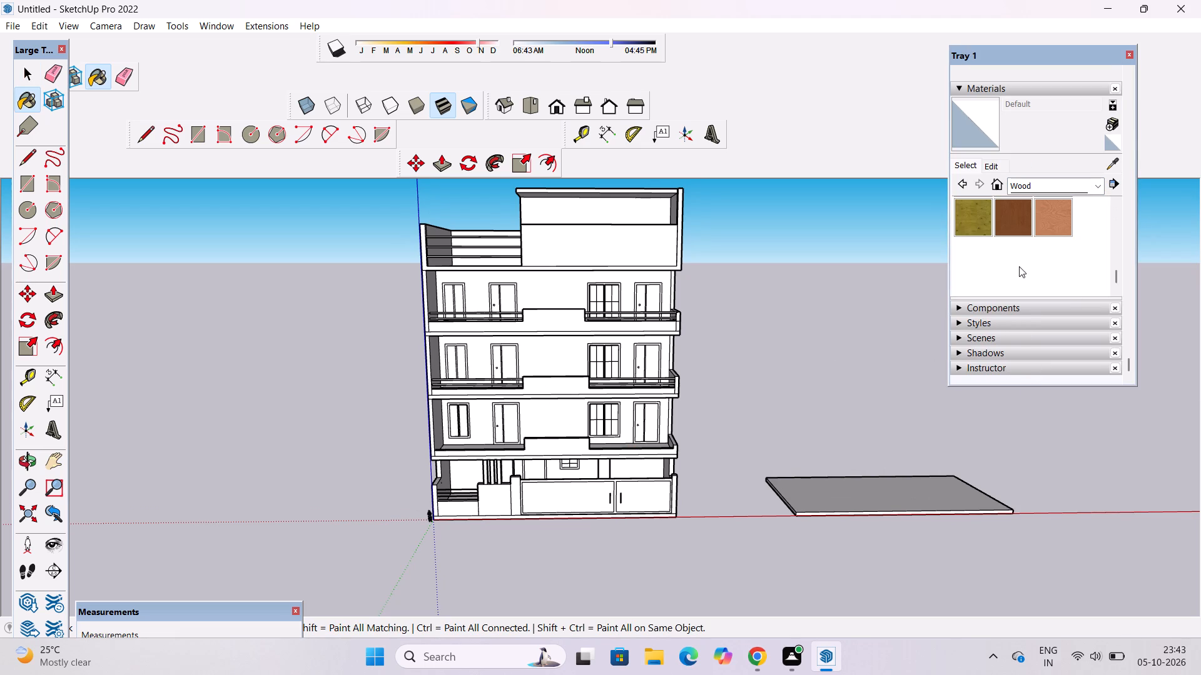
{"action": "scroll", "coordinate": [1018, 251], "scroll_direction": "up", "scroll_amount": 1}
{"action": "left_click", "coordinate": [1013, 281]}
{"action": "scroll", "coordinate": [741, 296], "scroll_direction": "down", "scroll_amount": 1}
{"action": "scroll", "coordinate": [531, 391], "scroll_direction": "up", "scroll_amount": 20}
{"action": "left_click", "coordinate": [527, 359]}
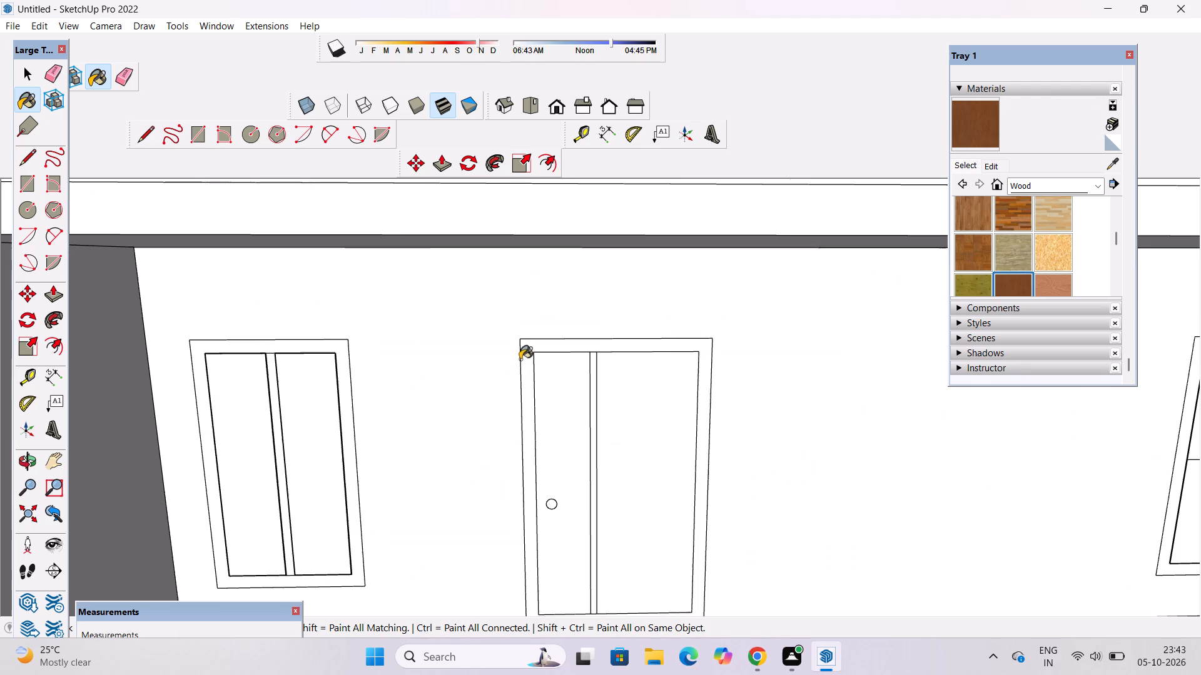
{"action": "left_click", "coordinate": [339, 347]}
{"action": "scroll", "coordinate": [416, 416], "scroll_direction": "down", "scroll_amount": 7}
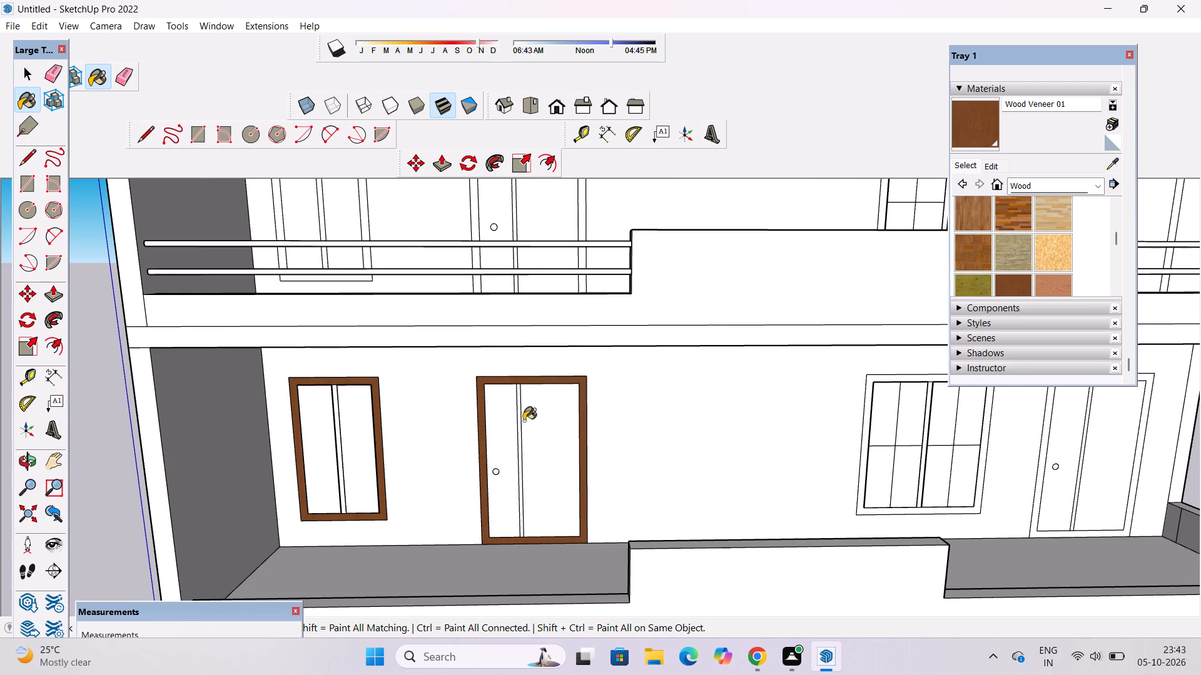
{"action": "left_click", "coordinate": [524, 421]}
{"action": "left_click", "coordinate": [493, 409]}
Paint the middle balcony's left door, its frame, and the left window's frame and central mullion with Wood Veneer 01.
{"action": "scroll", "coordinate": [505, 461], "scroll_direction": "down", "scroll_amount": 7}
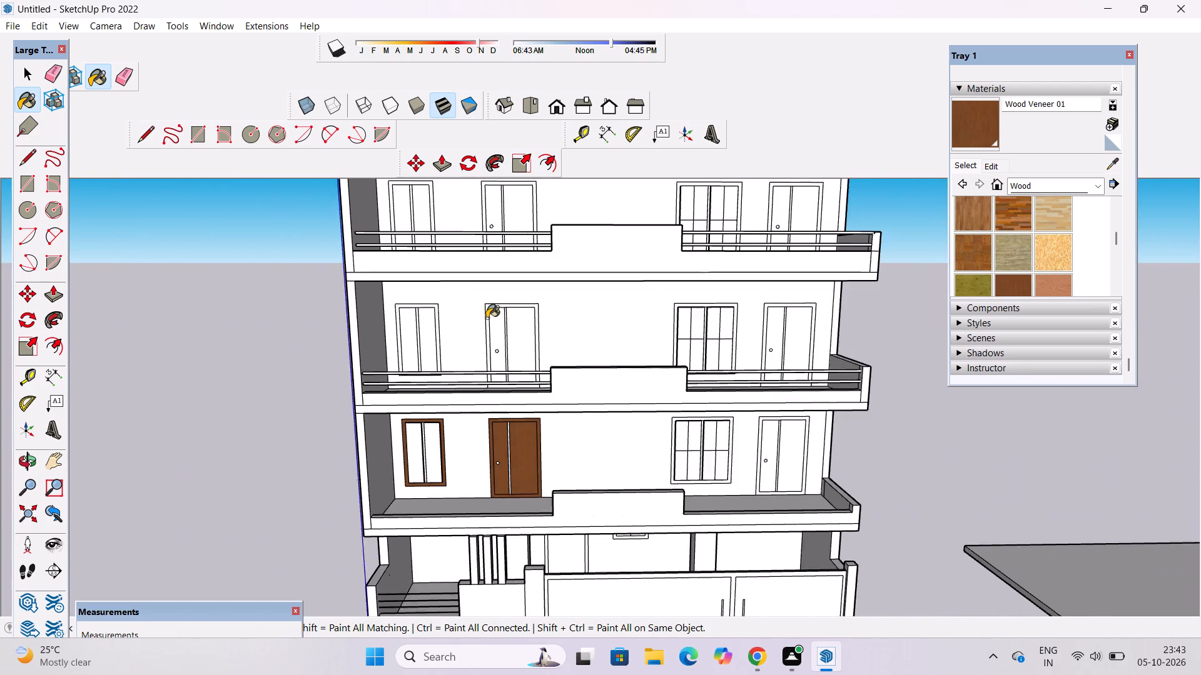
{"action": "scroll", "coordinate": [487, 317], "scroll_direction": "up", "scroll_amount": 4}
{"action": "left_click", "coordinate": [503, 332]}
{"action": "left_click", "coordinate": [524, 321]}
{"action": "left_click", "coordinate": [537, 301]}
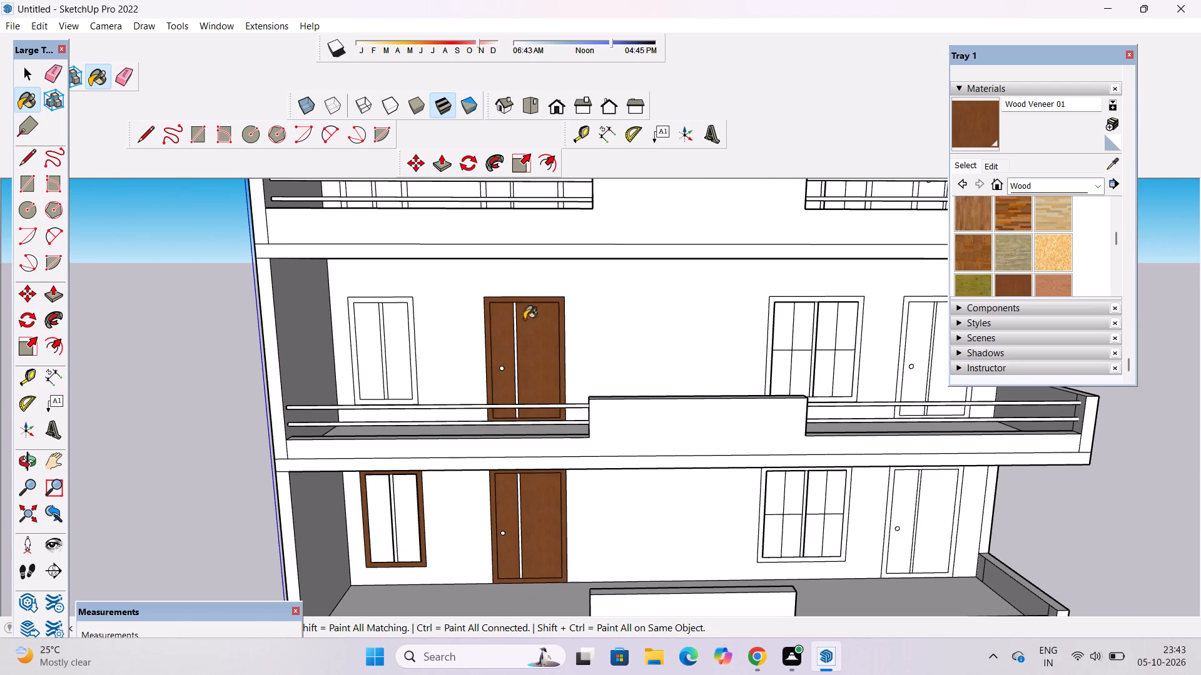
{"action": "scroll", "coordinate": [398, 327], "scroll_direction": "up", "scroll_amount": 8}
{"action": "left_click", "coordinate": [420, 282]}
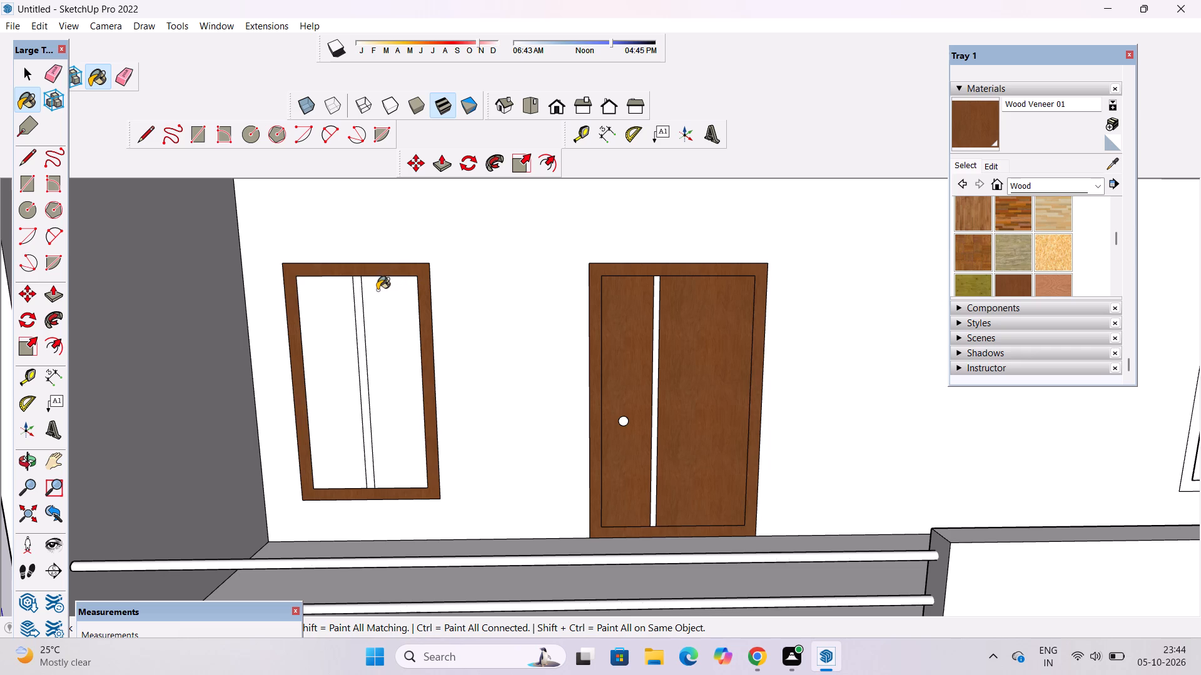
{"action": "left_click", "coordinate": [360, 304]}
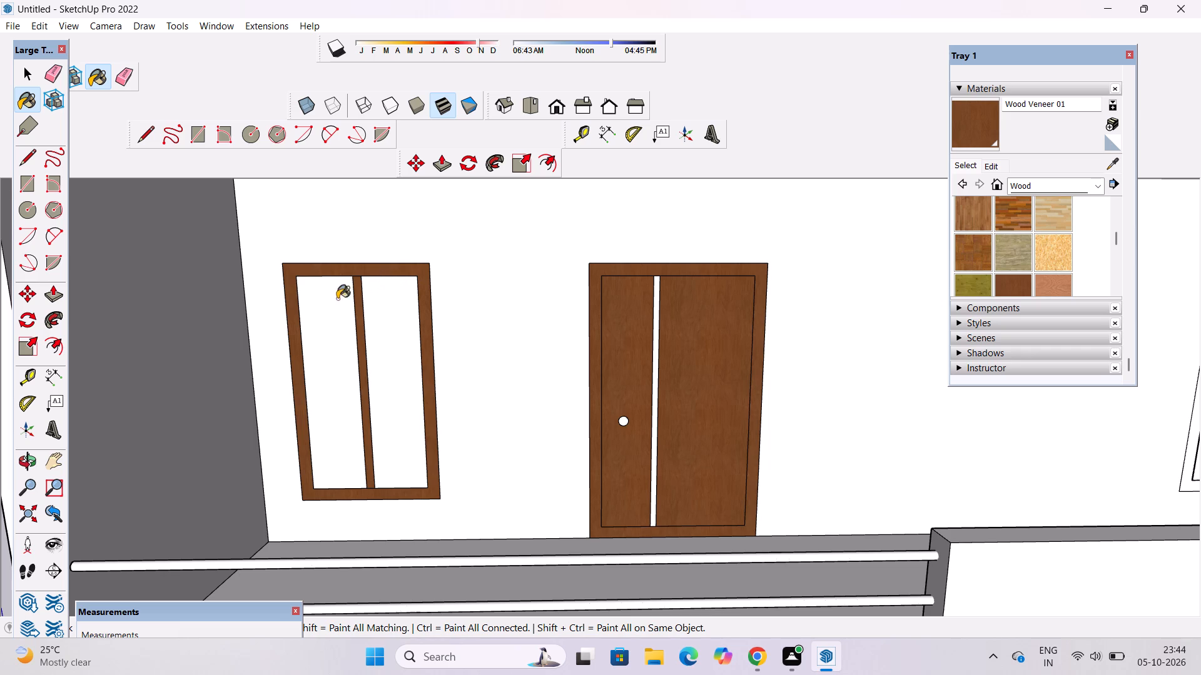
Paint the central mullion of the lowest balcony's left window with Wood Veneer 01.
{"action": "scroll", "coordinate": [195, 359], "scroll_direction": "down", "scroll_amount": 13}
{"action": "scroll", "coordinate": [268, 547], "scroll_direction": "up", "scroll_amount": 18}
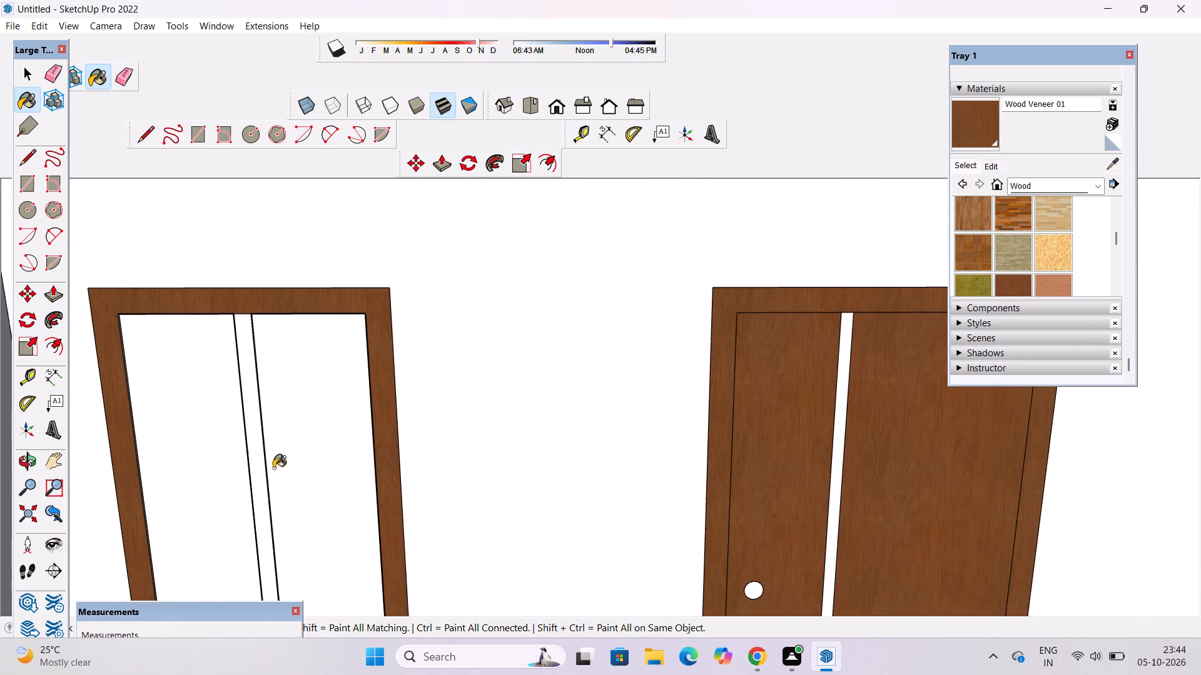
{"action": "left_click", "coordinate": [250, 424]}
Paint the top balcony's left window frame and mullion and its left door with frame in Wood Veneer 01.
{"action": "scroll", "coordinate": [280, 467], "scroll_direction": "down", "scroll_amount": 14}
{"action": "scroll", "coordinate": [257, 486], "scroll_direction": "up", "scroll_amount": 1}
{"action": "scroll", "coordinate": [231, 467], "scroll_direction": "down", "scroll_amount": 16}
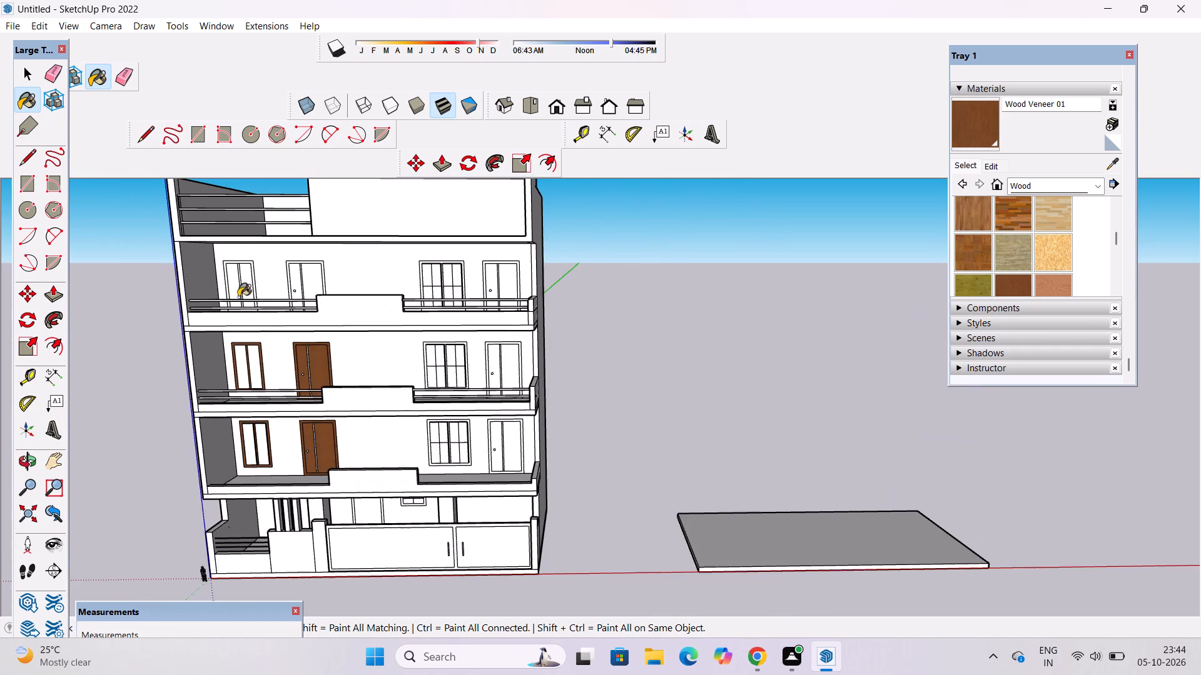
{"action": "scroll", "coordinate": [234, 262], "scroll_direction": "up", "scroll_amount": 16}
{"action": "left_click", "coordinate": [238, 262]}
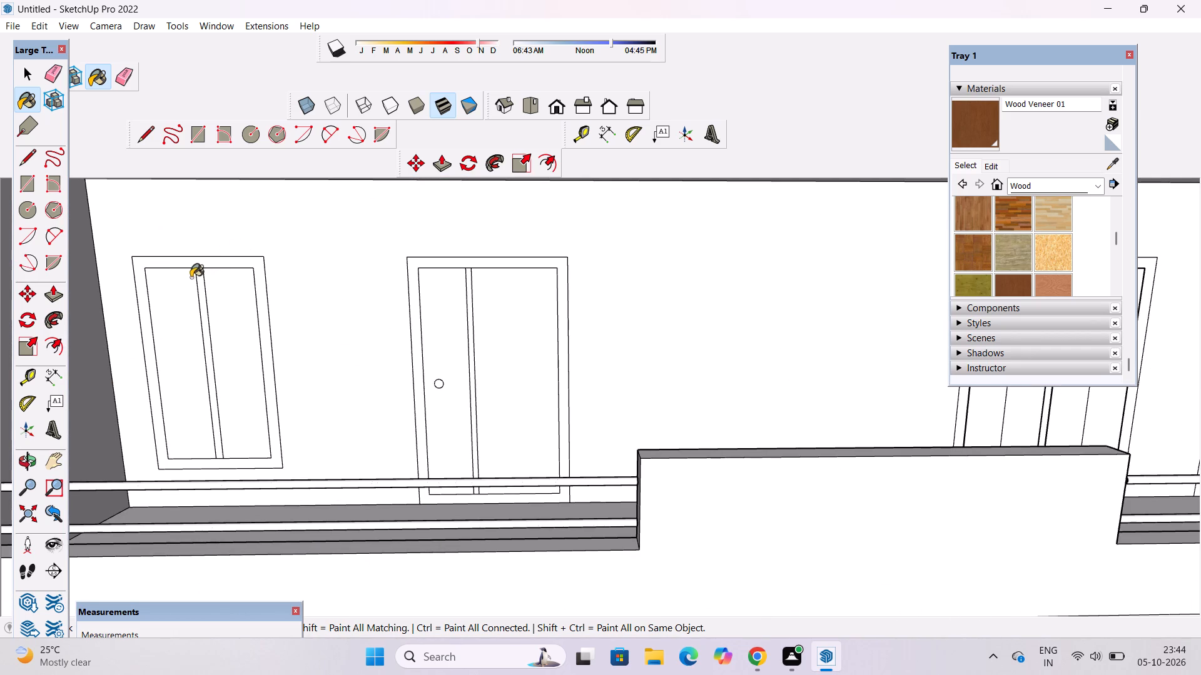
{"action": "left_click", "coordinate": [199, 278]}
{"action": "left_click", "coordinate": [464, 263]}
{"action": "left_click", "coordinate": [447, 304]}
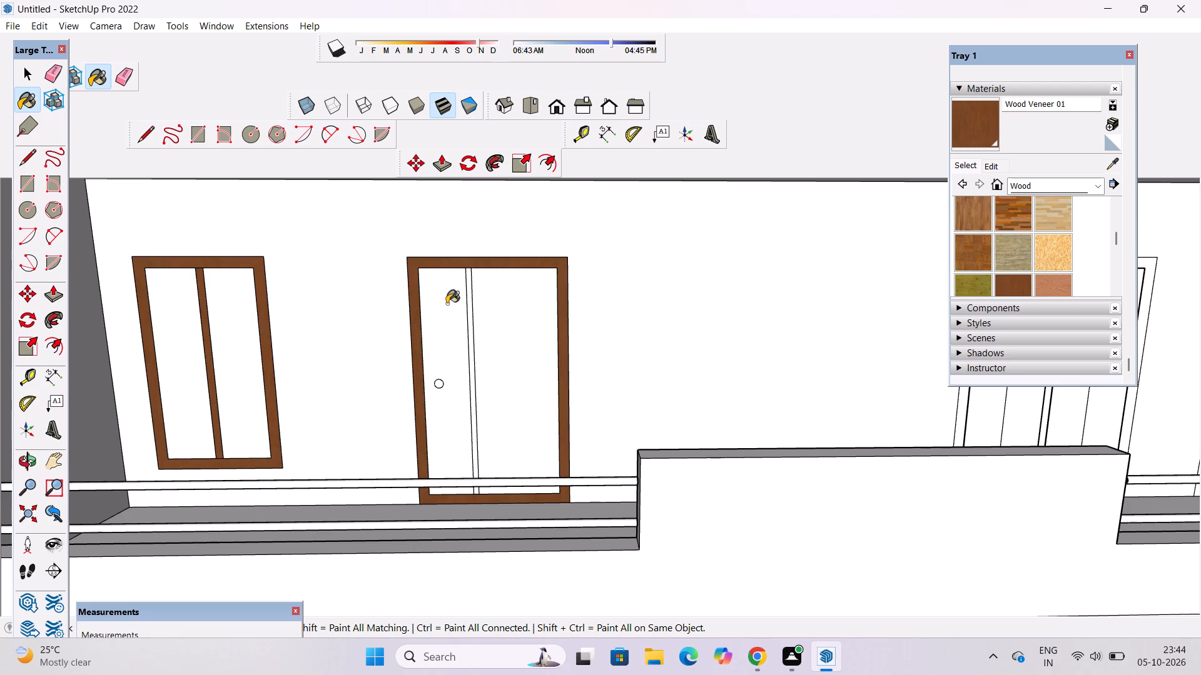
{"action": "left_click", "coordinate": [530, 296]}
Paint the top balcony's right door leaves and door frame with Wood Veneer 01.
{"action": "scroll", "coordinate": [203, 287], "scroll_direction": "down", "scroll_amount": 11}
{"action": "scroll", "coordinate": [653, 312], "scroll_direction": "up", "scroll_amount": 10}
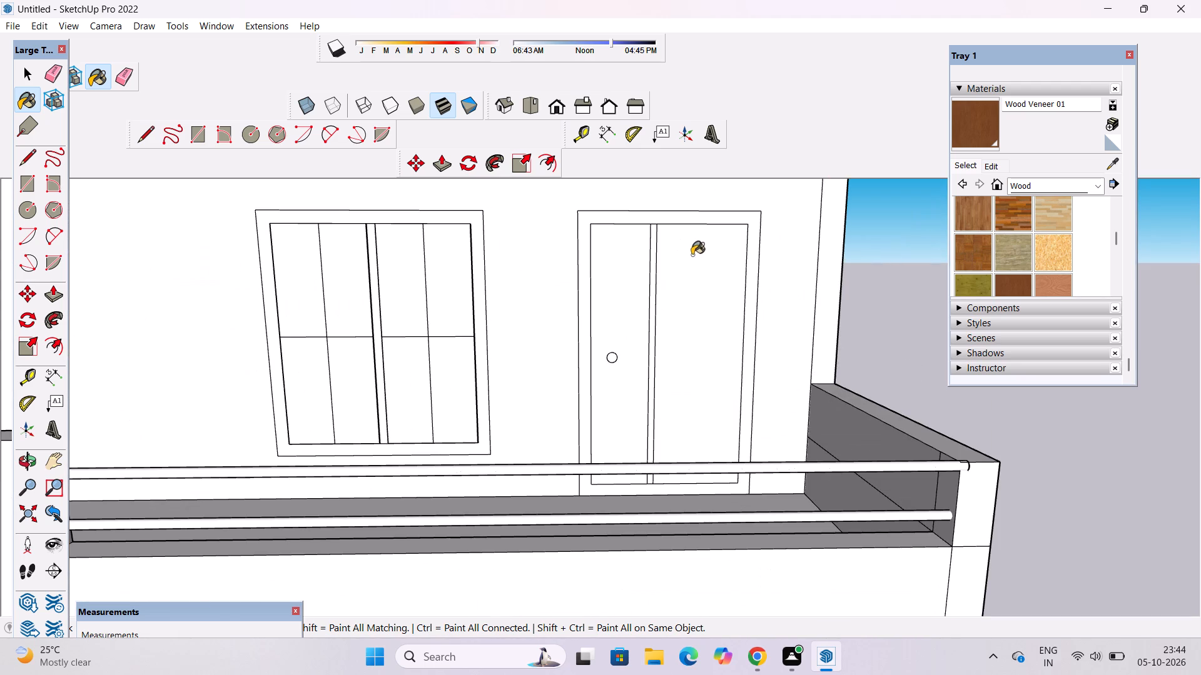
{"action": "left_click", "coordinate": [692, 257]}
{"action": "left_click", "coordinate": [584, 262]}
{"action": "left_click", "coordinate": [619, 261]}
Paint the middle balcony's right door with its frame and the adjacent window's frame and central mullion in Wood Veneer 01.
{"action": "scroll", "coordinate": [433, 253], "scroll_direction": "down", "scroll_amount": 12}
{"action": "scroll", "coordinate": [529, 442], "scroll_direction": "up", "scroll_amount": 7}
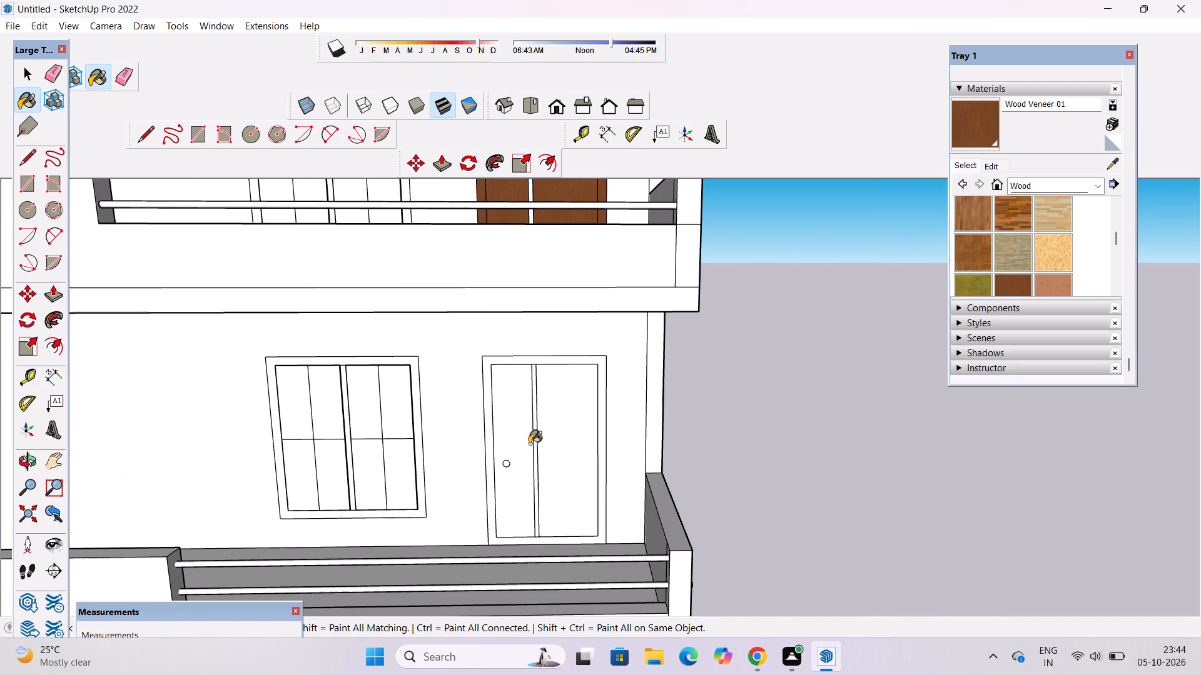
{"action": "left_click", "coordinate": [555, 429]}
{"action": "left_click", "coordinate": [520, 411]}
{"action": "left_click", "coordinate": [515, 359]}
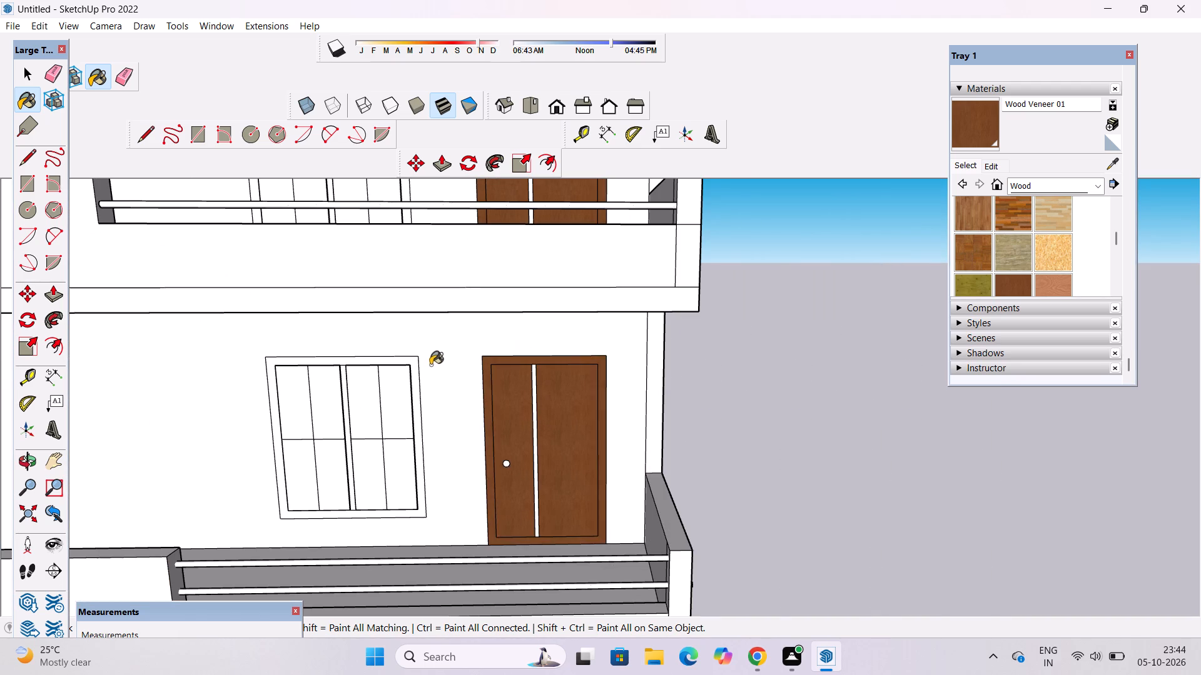
{"action": "scroll", "coordinate": [413, 360], "scroll_direction": "up", "scroll_amount": 4}
{"action": "left_click", "coordinate": [413, 360]}
{"action": "scroll", "coordinate": [301, 364], "scroll_direction": "up", "scroll_amount": 5}
{"action": "left_click", "coordinate": [317, 382]}
{"action": "scroll", "coordinate": [351, 411], "scroll_direction": "down", "scroll_amount": 3}
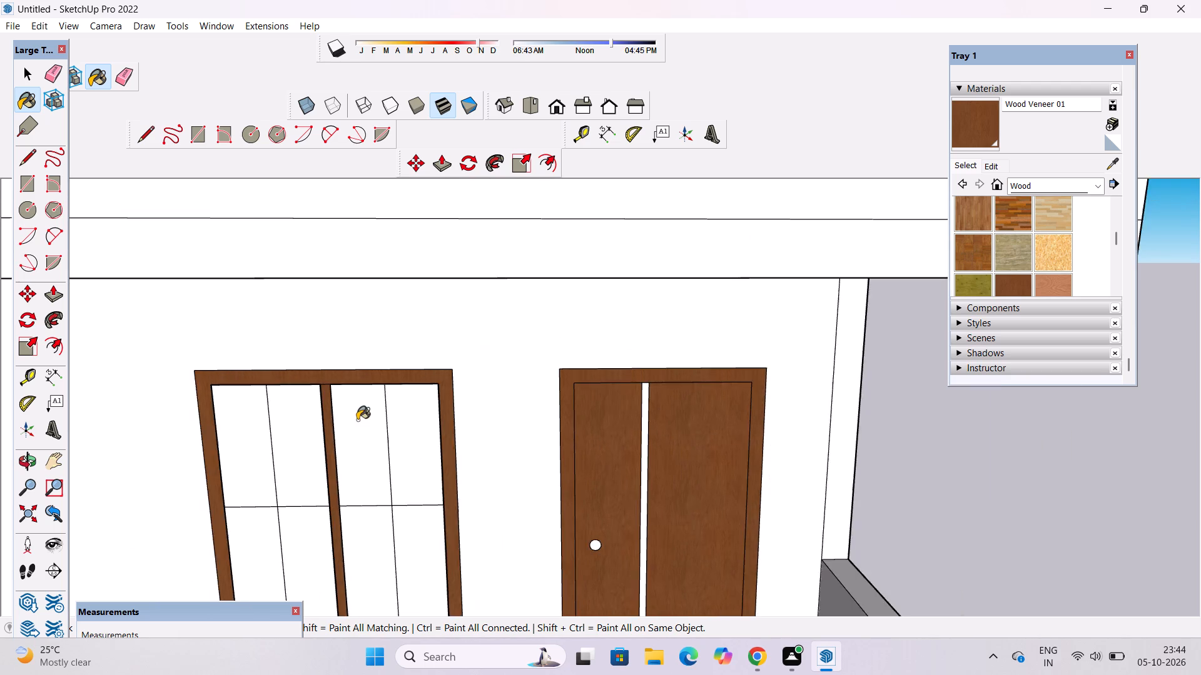
Paint the top balcony's right window frame and central mullion in Wood Veneer 01.
{"action": "scroll", "coordinate": [357, 420], "scroll_direction": "down", "scroll_amount": 16}
{"action": "scroll", "coordinate": [358, 287], "scroll_direction": "up", "scroll_amount": 16}
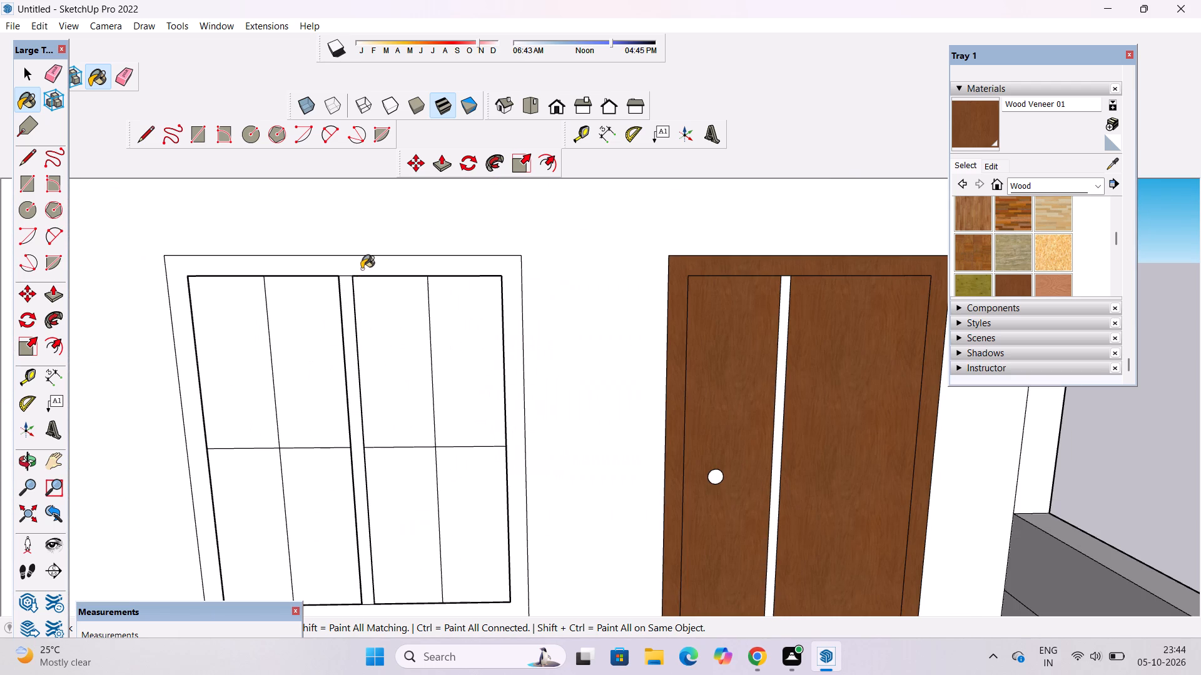
{"action": "left_click", "coordinate": [362, 269]}
{"action": "left_click", "coordinate": [347, 299]}
Paint the lowest balcony's right window frame and mullion and its right door with frame in Wood Veneer 01.
{"action": "scroll", "coordinate": [400, 271], "scroll_direction": "down", "scroll_amount": 17}
{"action": "key", "text": "space"}
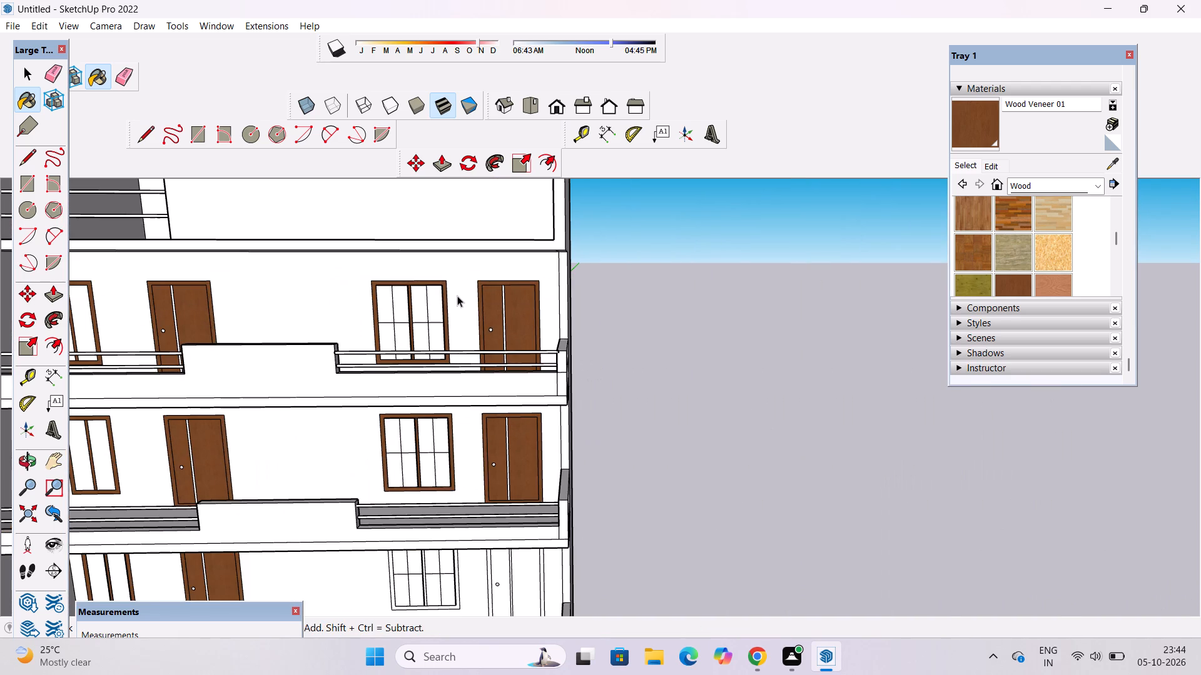
{"action": "type", "text": "o"}
{"action": "scroll", "coordinate": [457, 296], "scroll_direction": "down", "scroll_amount": 11}
{"action": "scroll", "coordinate": [469, 397], "scroll_direction": "up", "scroll_amount": 4}
{"action": "left_click_drag", "start_coordinate": [463, 402], "coordinate": [467, 417], "text": "shift"}
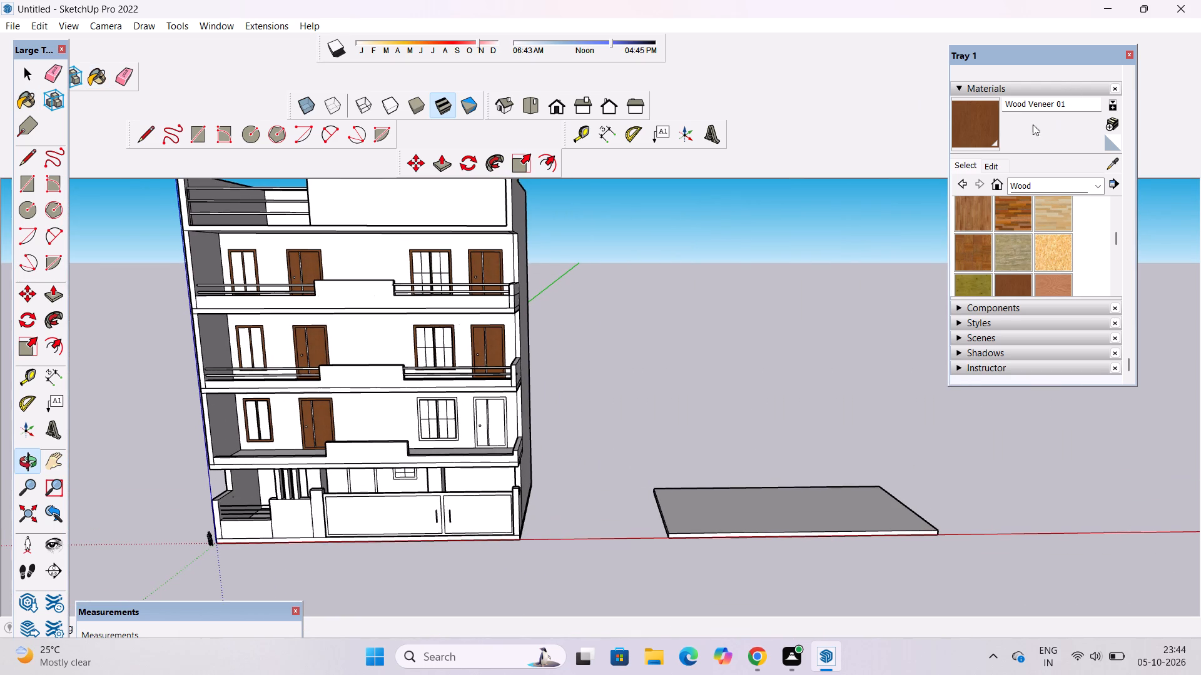
{"action": "left_click", "coordinate": [991, 127]}
{"action": "scroll", "coordinate": [520, 409], "scroll_direction": "up", "scroll_amount": 9}
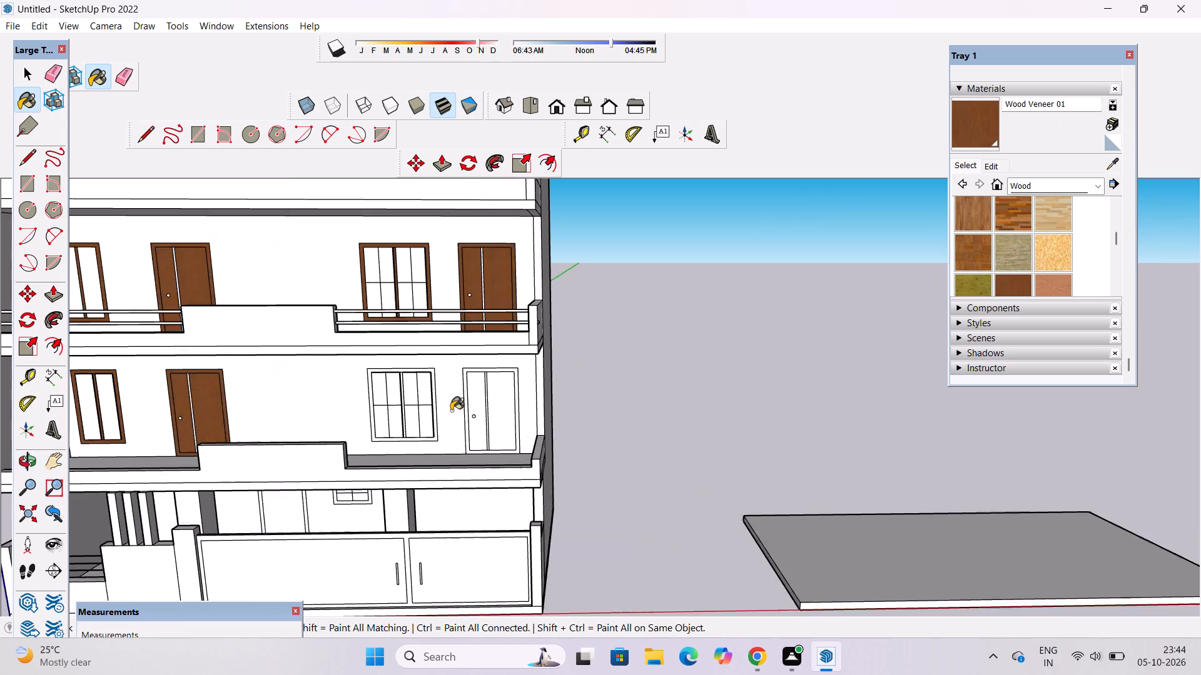
{"action": "scroll", "coordinate": [451, 411], "scroll_direction": "up", "scroll_amount": 13}
{"action": "left_click", "coordinate": [390, 349]}
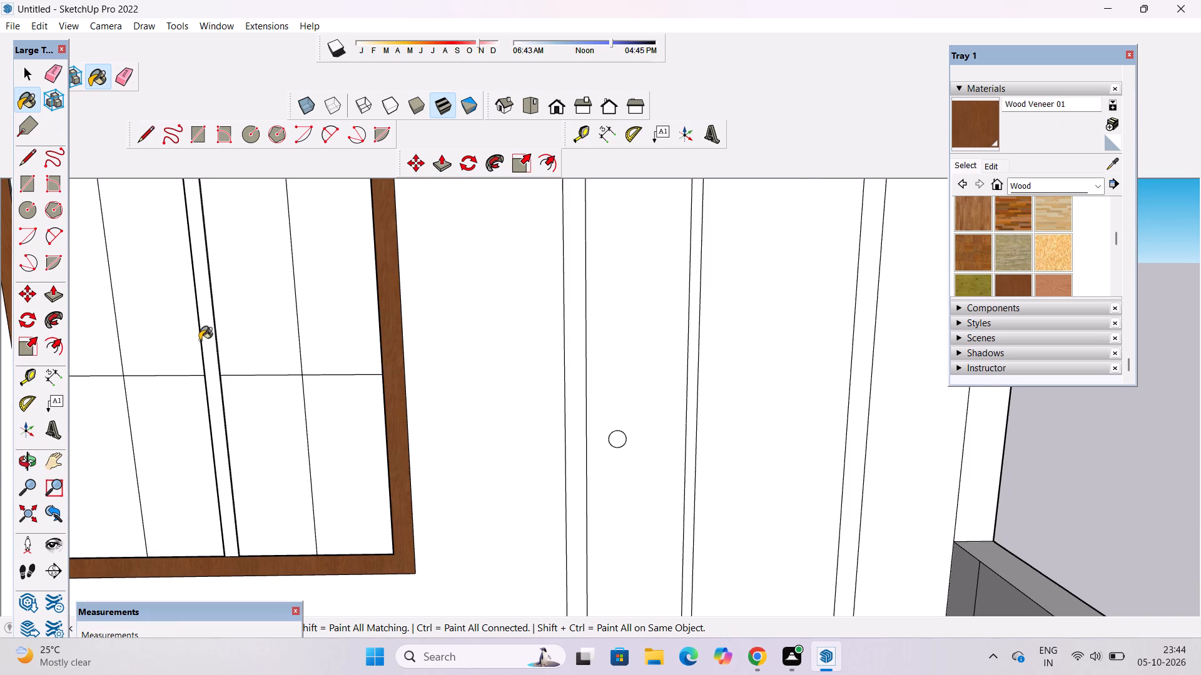
{"action": "left_click", "coordinate": [205, 332]}
{"action": "left_click", "coordinate": [574, 322]}
{"action": "left_click", "coordinate": [663, 312]}
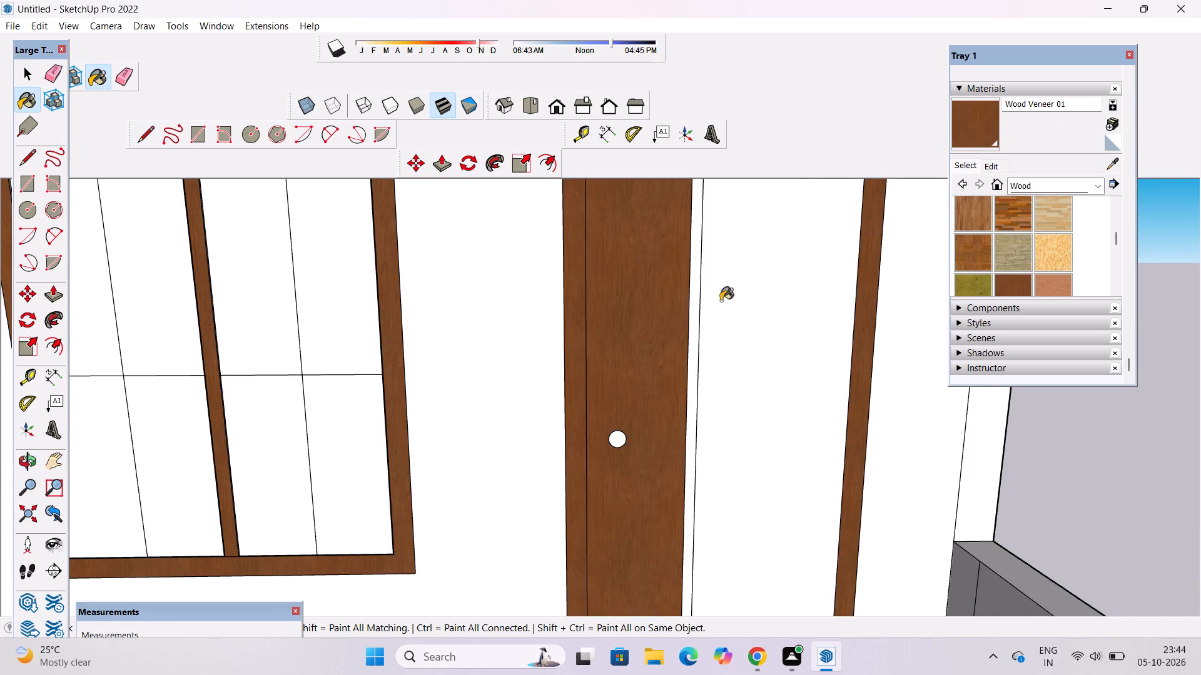
{"action": "left_click", "coordinate": [766, 296]}
Paint the ground-floor door with its frame and the small window's frame beside it in Wood Veneer 01.
{"action": "scroll", "coordinate": [698, 329], "scroll_direction": "down", "scroll_amount": 19}
{"action": "scroll", "coordinate": [664, 422], "scroll_direction": "down", "scroll_amount": 1}
{"action": "scroll", "coordinate": [532, 454], "scroll_direction": "up", "scroll_amount": 6}
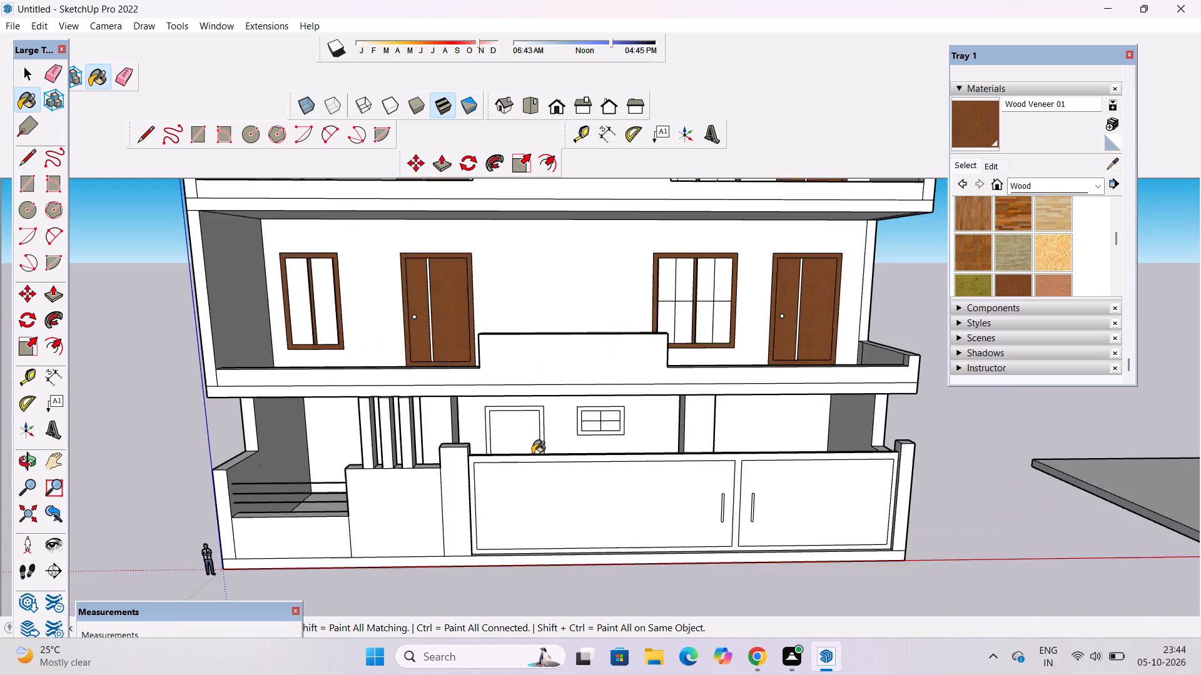
{"action": "scroll", "coordinate": [532, 454], "scroll_direction": "up", "scroll_amount": 10}
{"action": "left_click", "coordinate": [561, 335]}
{"action": "left_click", "coordinate": [526, 373]}
{"action": "scroll", "coordinate": [495, 340], "scroll_direction": "down", "scroll_amount": 6}
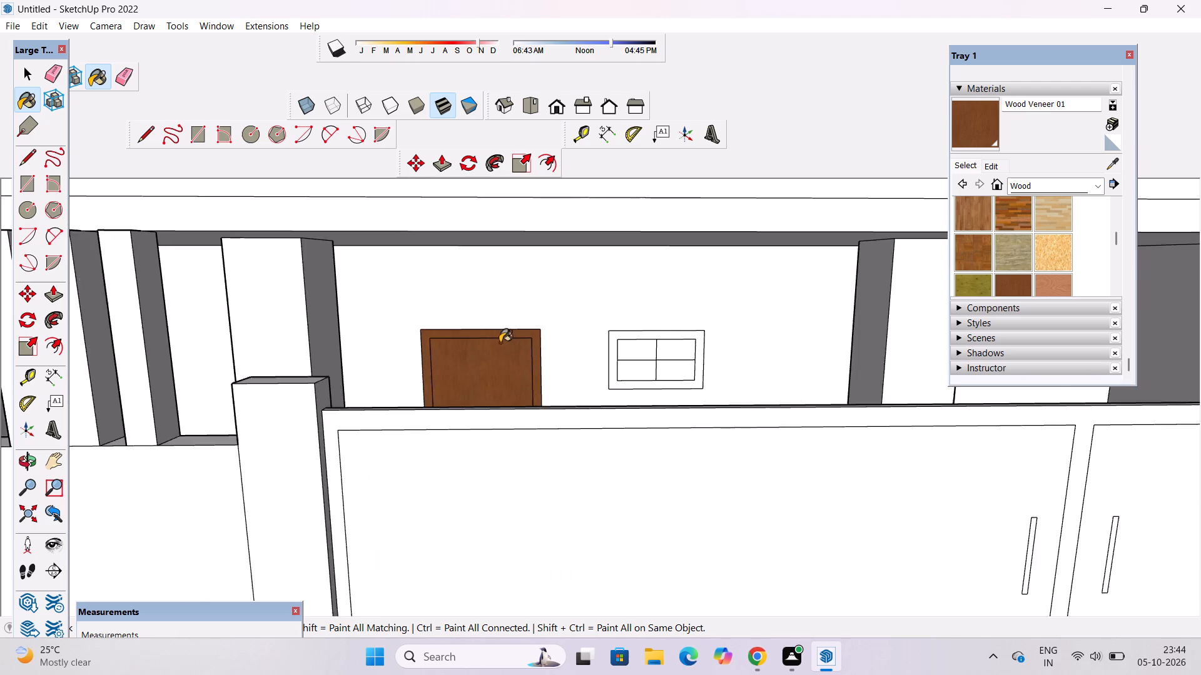
{"action": "scroll", "coordinate": [500, 342], "scroll_direction": "down", "scroll_amount": 3}
{"action": "scroll", "coordinate": [666, 349], "scroll_direction": "up", "scroll_amount": 5}
{"action": "left_click", "coordinate": [646, 337]}
Paint the eight panes of the middle balcony's right window with the Translucent Resin Crush material from the Glass and Mirrors collection.
{"action": "scroll", "coordinate": [646, 364], "scroll_direction": "down", "scroll_amount": 6}
{"action": "key", "text": "space"}
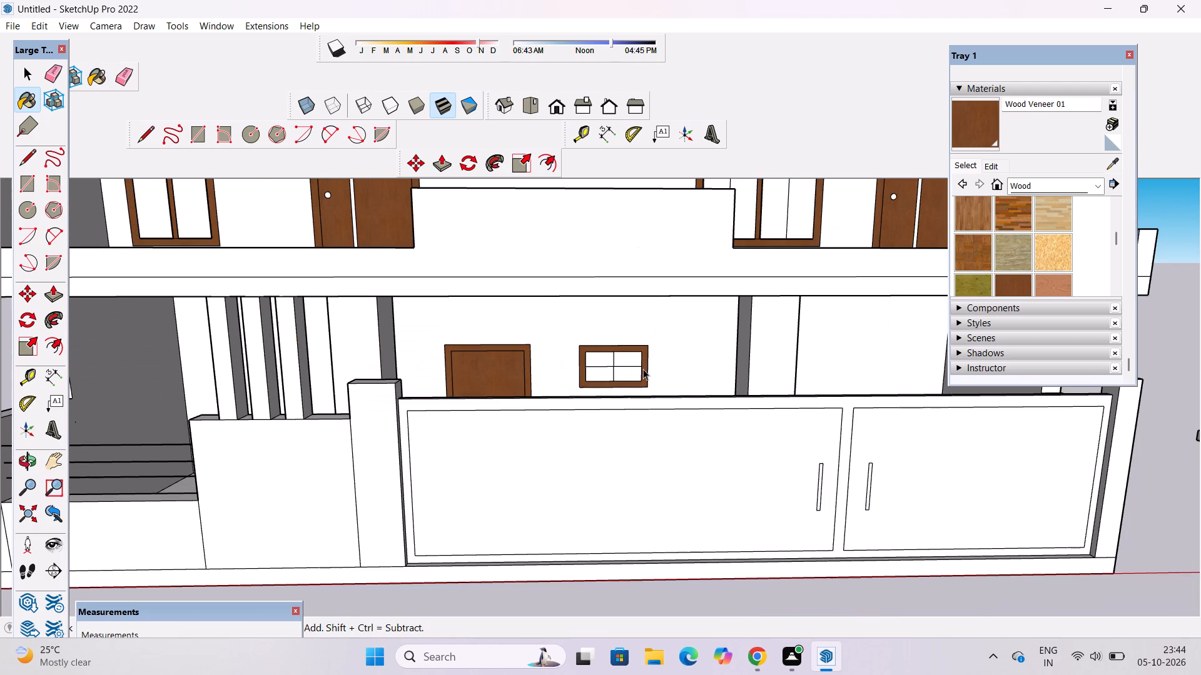
{"action": "type", "text": "o"}
{"action": "scroll", "coordinate": [629, 384], "scroll_direction": "down", "scroll_amount": 6}
{"action": "left_click_drag", "start_coordinate": [624, 409], "coordinate": [617, 374]}
{"action": "left_click_drag", "start_coordinate": [617, 372], "coordinate": [617, 399], "text": "shift"}
{"action": "scroll", "coordinate": [616, 396], "scroll_direction": "down", "scroll_amount": 4}
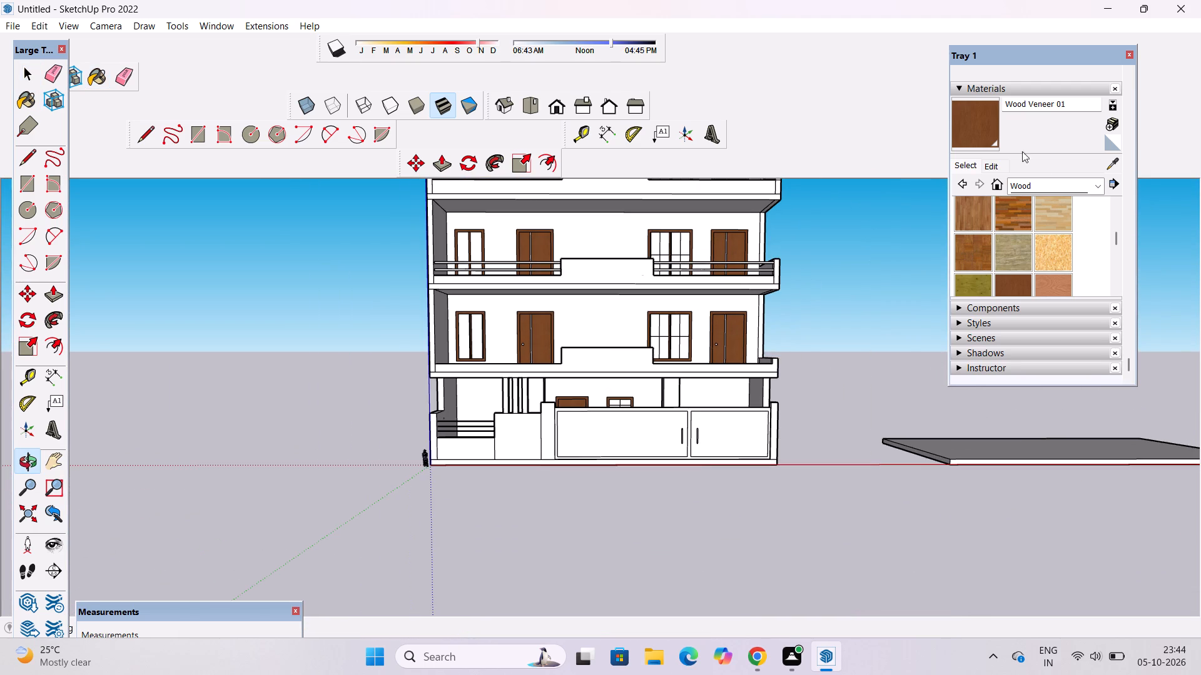
{"action": "left_click", "coordinate": [1043, 188]}
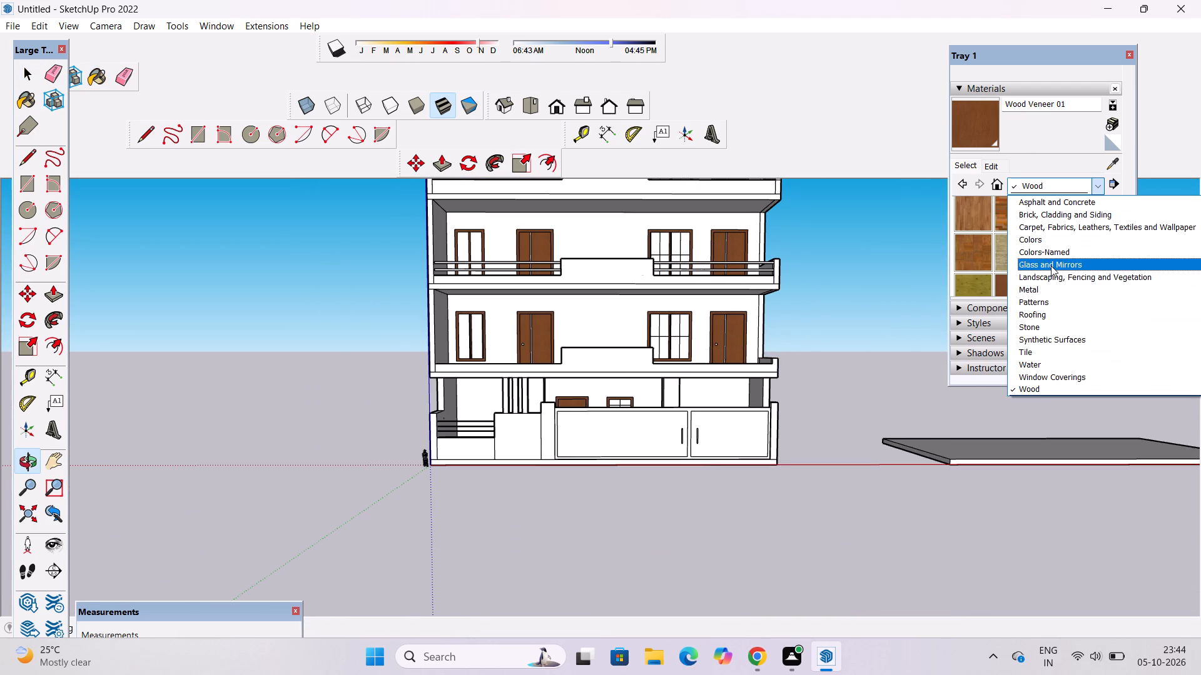
{"action": "left_click", "coordinate": [1063, 266]}
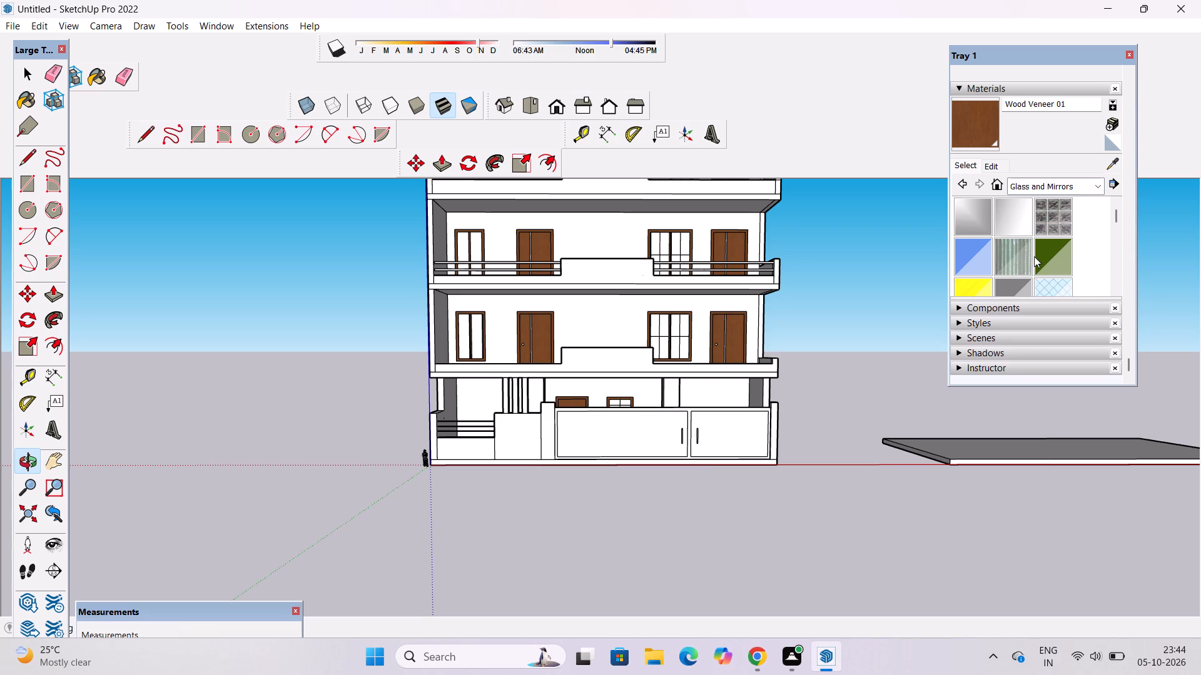
{"action": "scroll", "coordinate": [1034, 256], "scroll_direction": "down", "scroll_amount": 1}
{"action": "left_click", "coordinate": [1055, 266]}
{"action": "scroll", "coordinate": [703, 252], "scroll_direction": "up", "scroll_amount": 11}
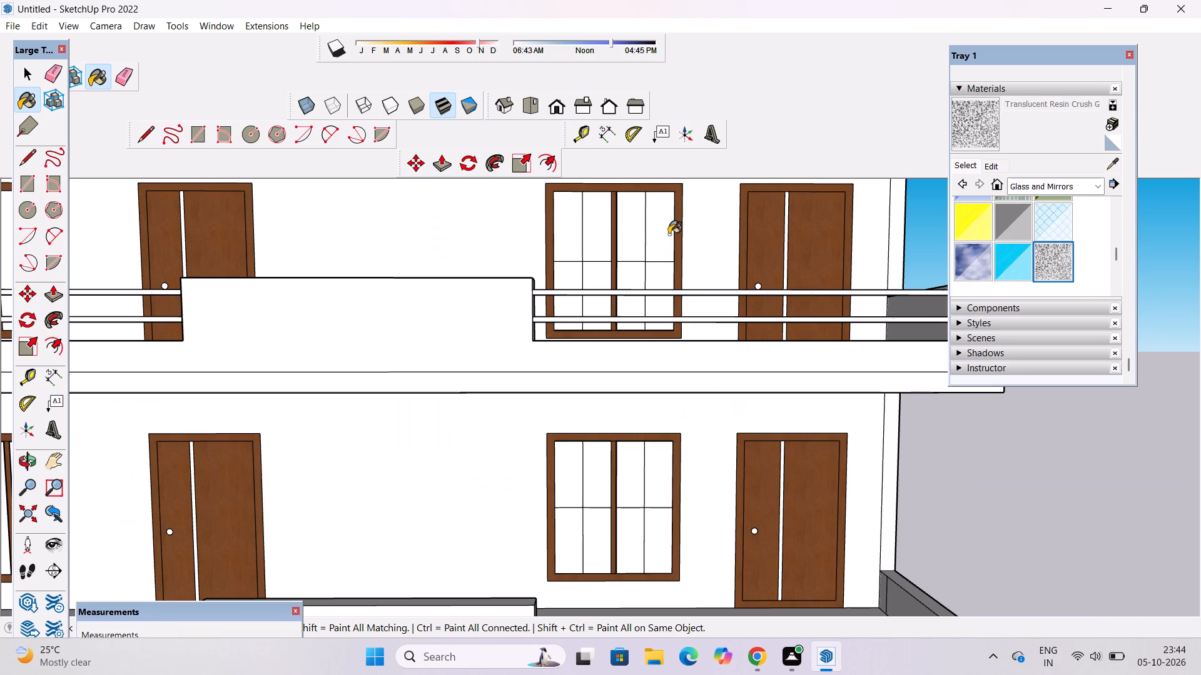
{"action": "left_click", "coordinate": [669, 234]}
{"action": "left_click", "coordinate": [635, 227]}
{"action": "left_click", "coordinate": [603, 218]}
{"action": "left_click", "coordinate": [569, 217]}
{"action": "left_click", "coordinate": [567, 268]}
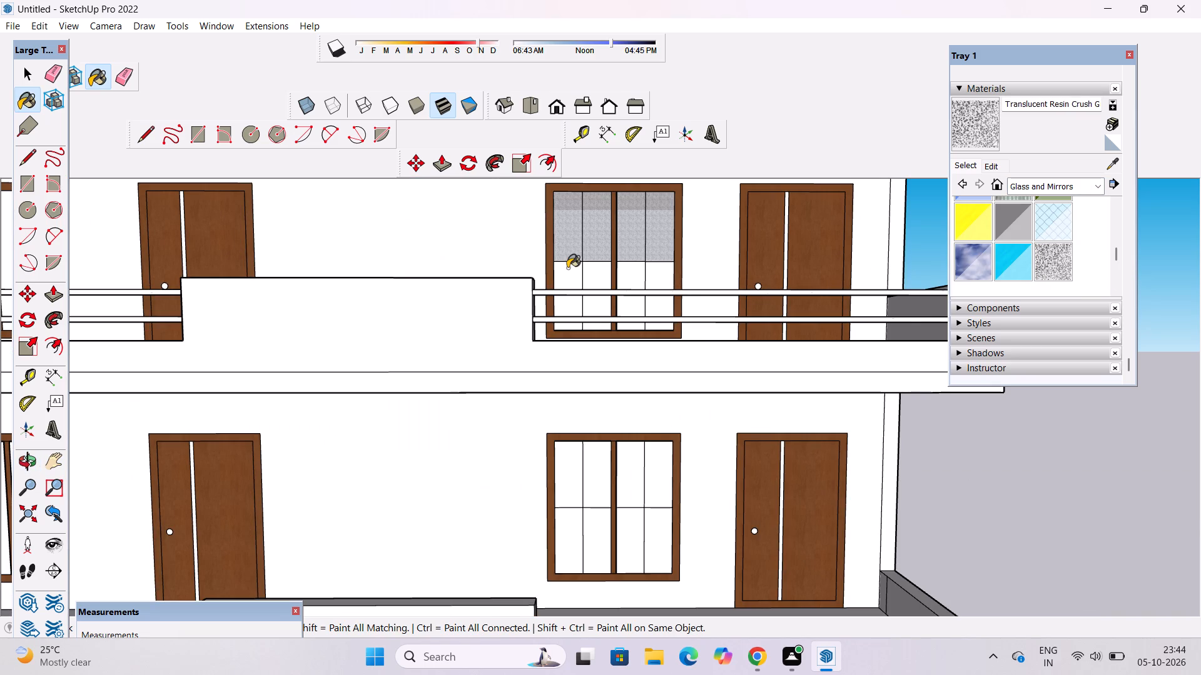
{"action": "left_click", "coordinate": [597, 279]}
{"action": "left_click", "coordinate": [632, 276]}
{"action": "left_click", "coordinate": [666, 275]}
Paint the eight panes of the lowest balcony's right window with the Translucent Resin Crush material.
{"action": "scroll", "coordinate": [589, 287], "scroll_direction": "down", "scroll_amount": 6}
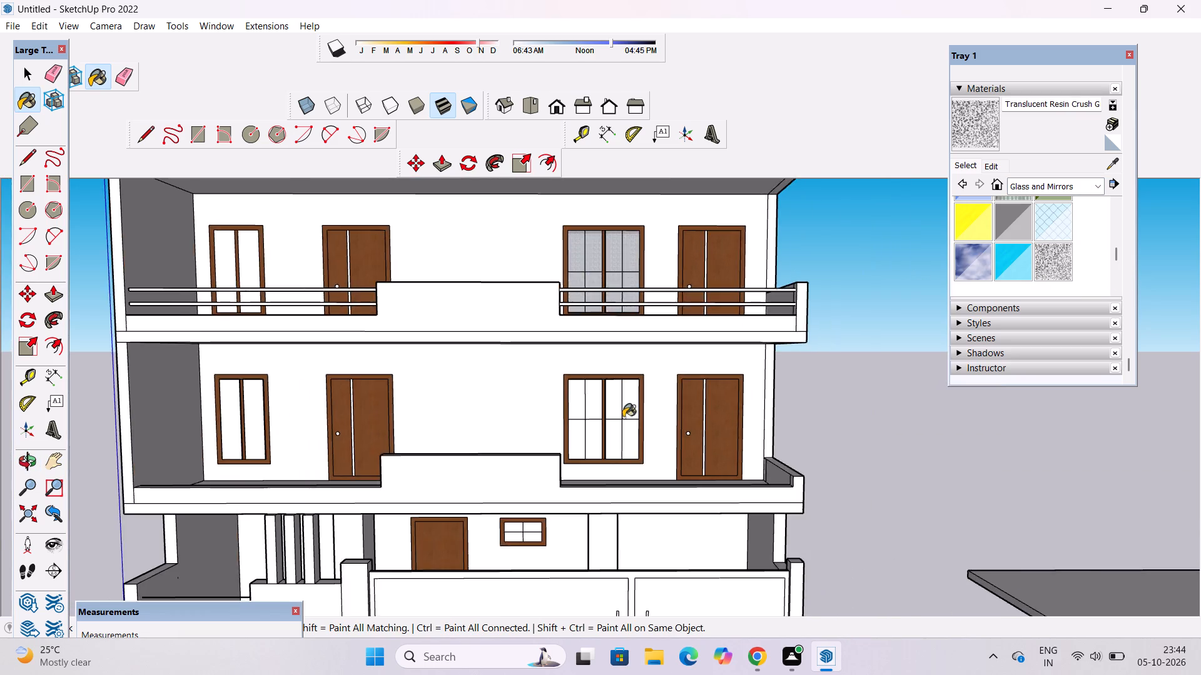
{"action": "scroll", "coordinate": [623, 417], "scroll_direction": "up", "scroll_amount": 5}
{"action": "left_click", "coordinate": [630, 397]}
{"action": "left_click", "coordinate": [611, 389]}
{"action": "left_click", "coordinate": [573, 375]}
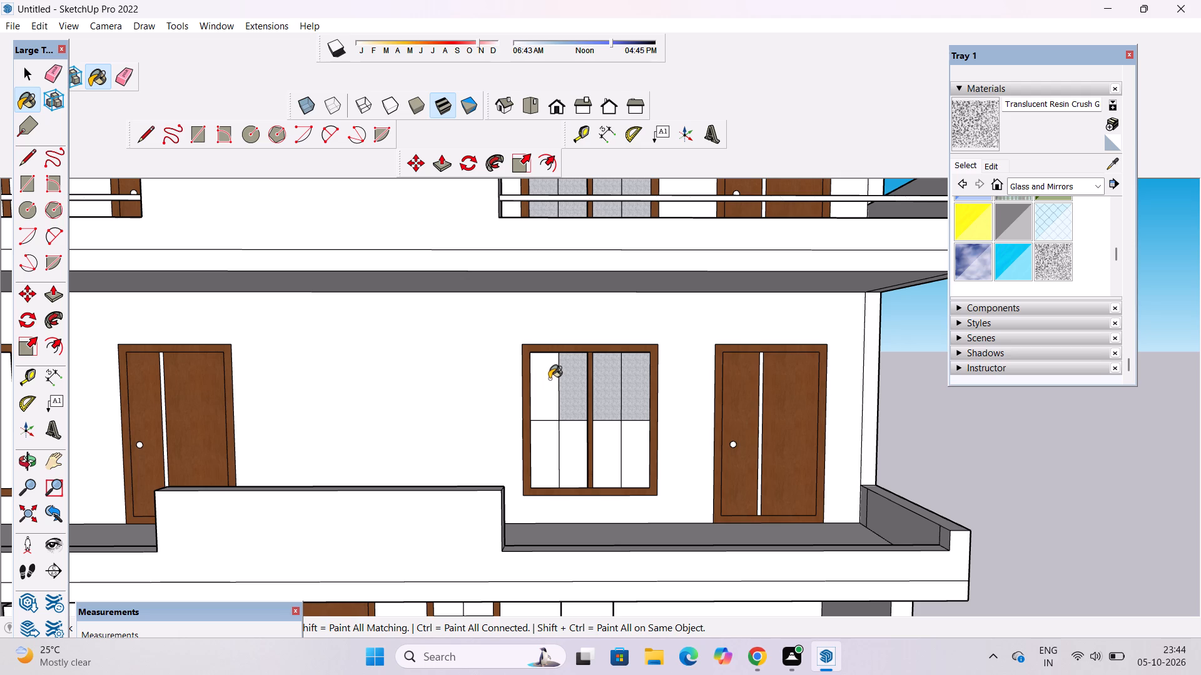
{"action": "left_click", "coordinate": [549, 379]}
{"action": "left_click", "coordinate": [557, 444]}
{"action": "left_click", "coordinate": [569, 444]}
{"action": "left_click", "coordinate": [606, 441]}
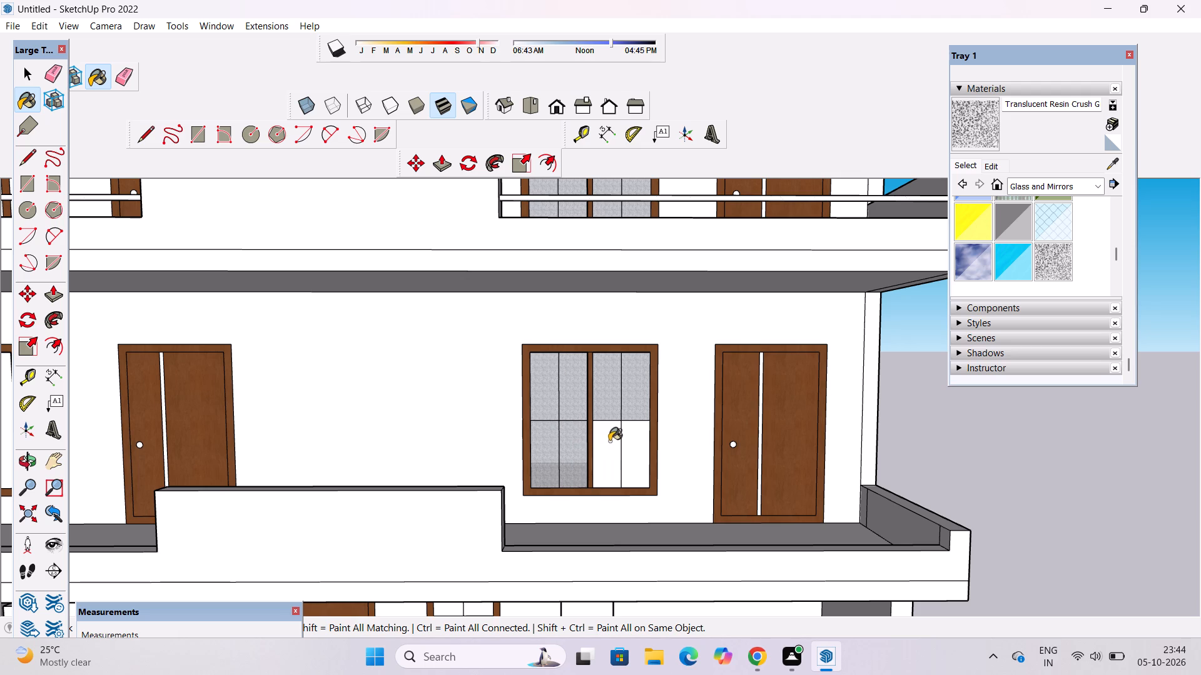
{"action": "left_click", "coordinate": [637, 440]}
Paint the four panes of the small ground-floor window with the Translucent Resin Crush material.
{"action": "scroll", "coordinate": [609, 385], "scroll_direction": "down", "scroll_amount": 8}
{"action": "scroll", "coordinate": [567, 486], "scroll_direction": "up", "scroll_amount": 12}
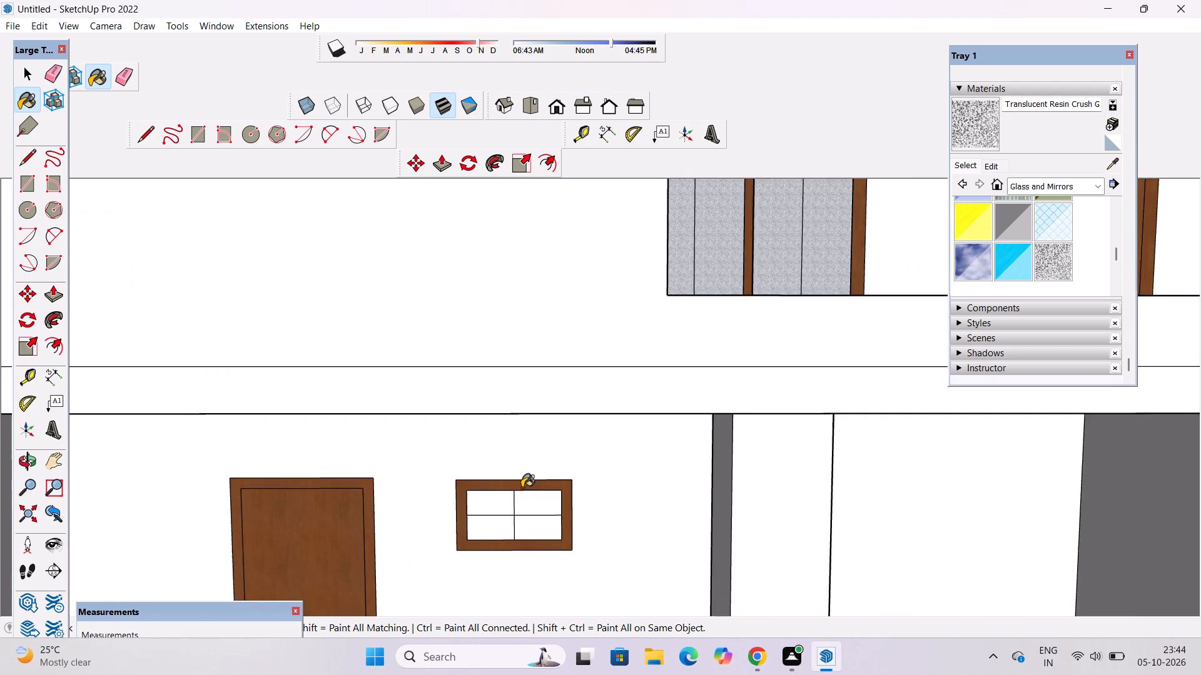
{"action": "scroll", "coordinate": [522, 487], "scroll_direction": "up", "scroll_amount": 4}
{"action": "left_click", "coordinate": [480, 512]}
{"action": "left_click", "coordinate": [486, 529]}
{"action": "left_click", "coordinate": [544, 504]}
{"action": "left_click_drag", "start_coordinate": [545, 543], "coordinate": [560, 535]}
Paint both panes of the left windows on the lowest, middle and top balconies with the Translucent Resin Crush material.
{"action": "scroll", "coordinate": [737, 492], "scroll_direction": "down", "scroll_amount": 3}
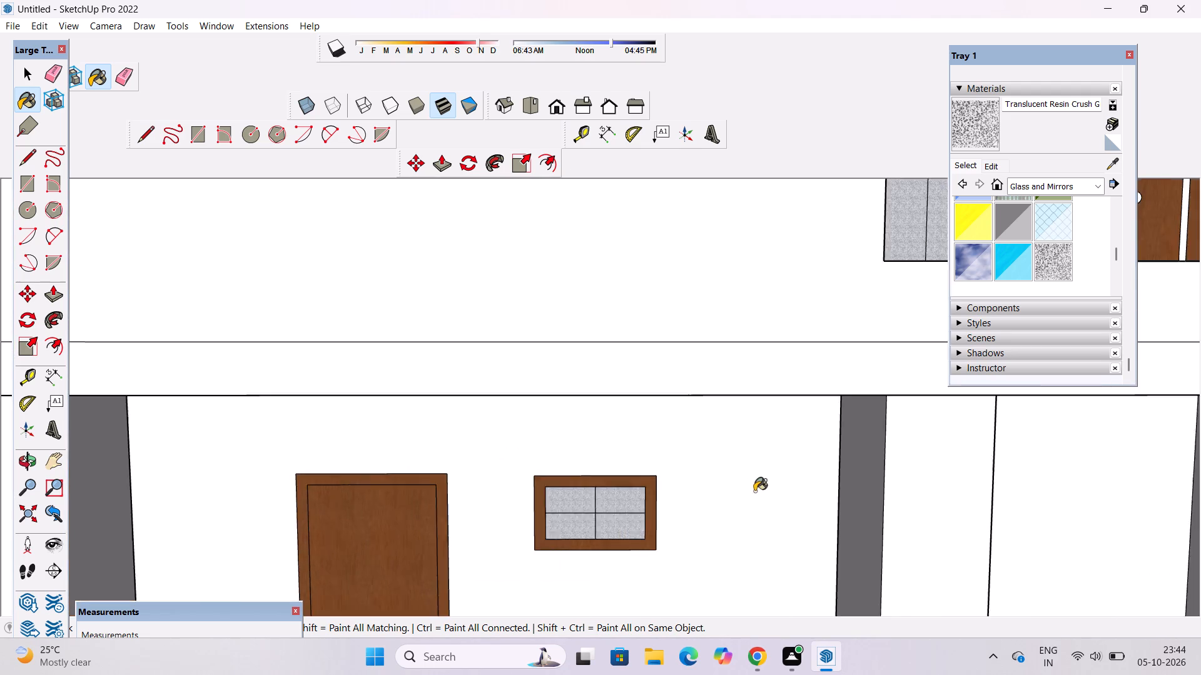
{"action": "scroll", "coordinate": [754, 491], "scroll_direction": "down", "scroll_amount": 11}
{"action": "scroll", "coordinate": [355, 357], "scroll_direction": "up", "scroll_amount": 5}
{"action": "left_click", "coordinate": [358, 349]}
{"action": "left_click", "coordinate": [405, 329]}
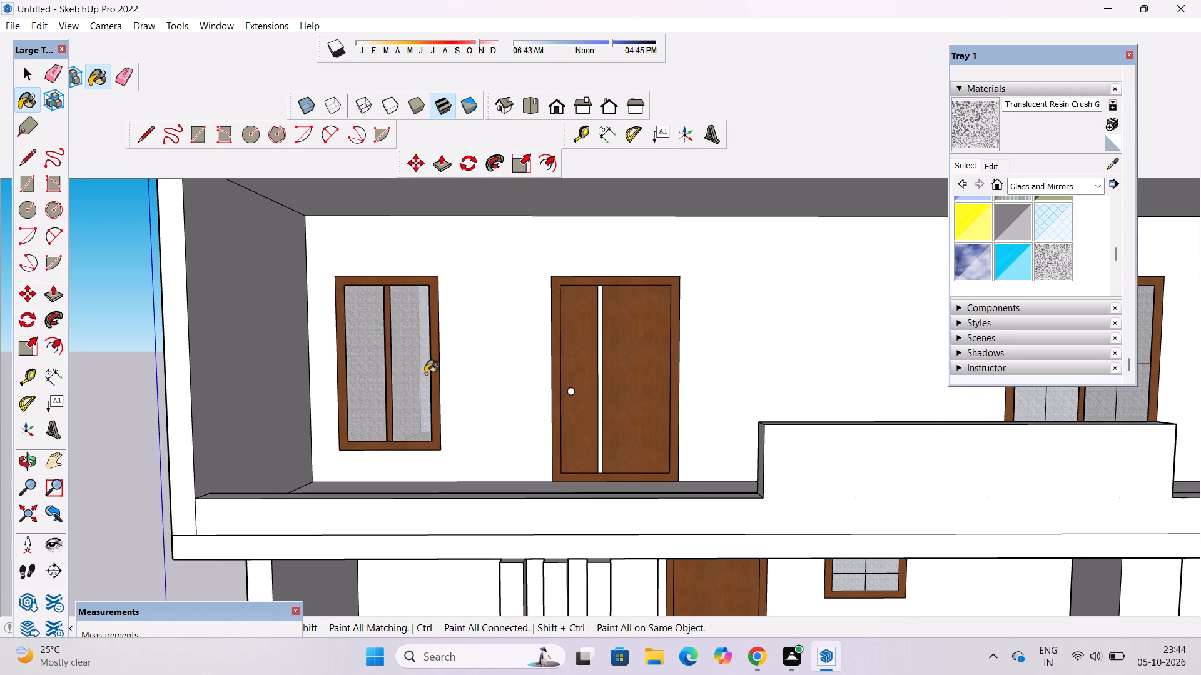
{"action": "scroll", "coordinate": [456, 457], "scroll_direction": "down", "scroll_amount": 12}
{"action": "scroll", "coordinate": [422, 302], "scroll_direction": "up", "scroll_amount": 6}
{"action": "left_click", "coordinate": [426, 346]}
{"action": "left_click", "coordinate": [452, 341]}
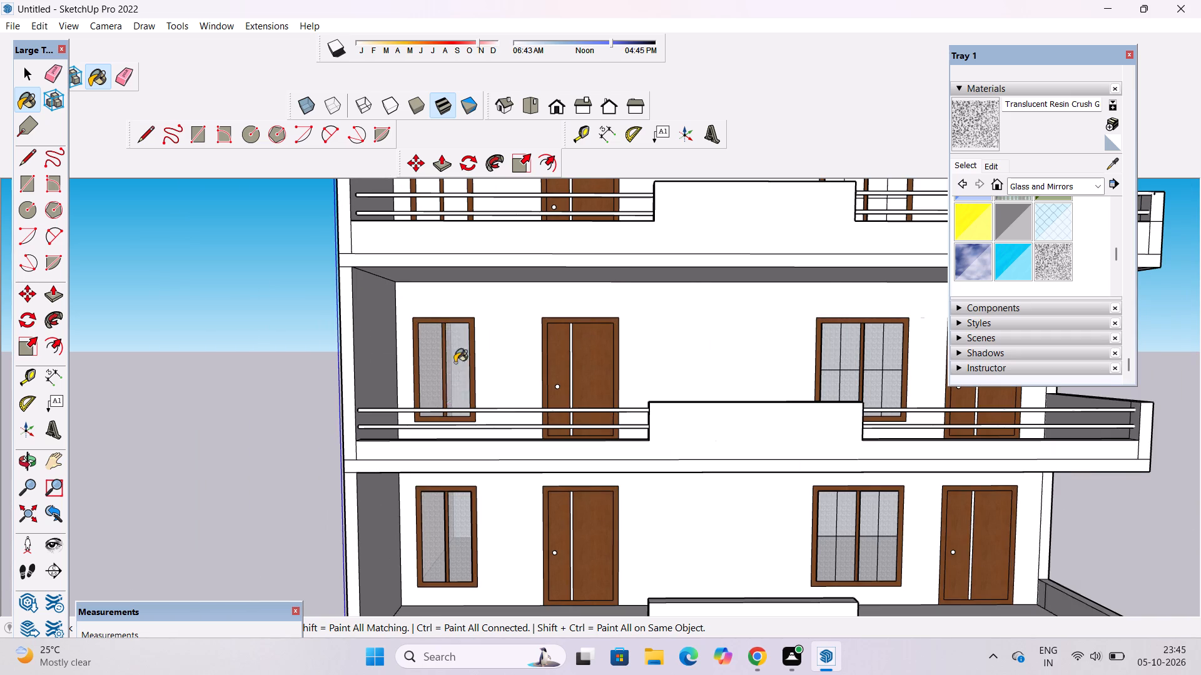
{"action": "scroll", "coordinate": [445, 436], "scroll_direction": "down", "scroll_amount": 10}
{"action": "scroll", "coordinate": [436, 280], "scroll_direction": "up", "scroll_amount": 5}
{"action": "left_click", "coordinate": [434, 371]}
{"action": "left_click", "coordinate": [464, 360]}
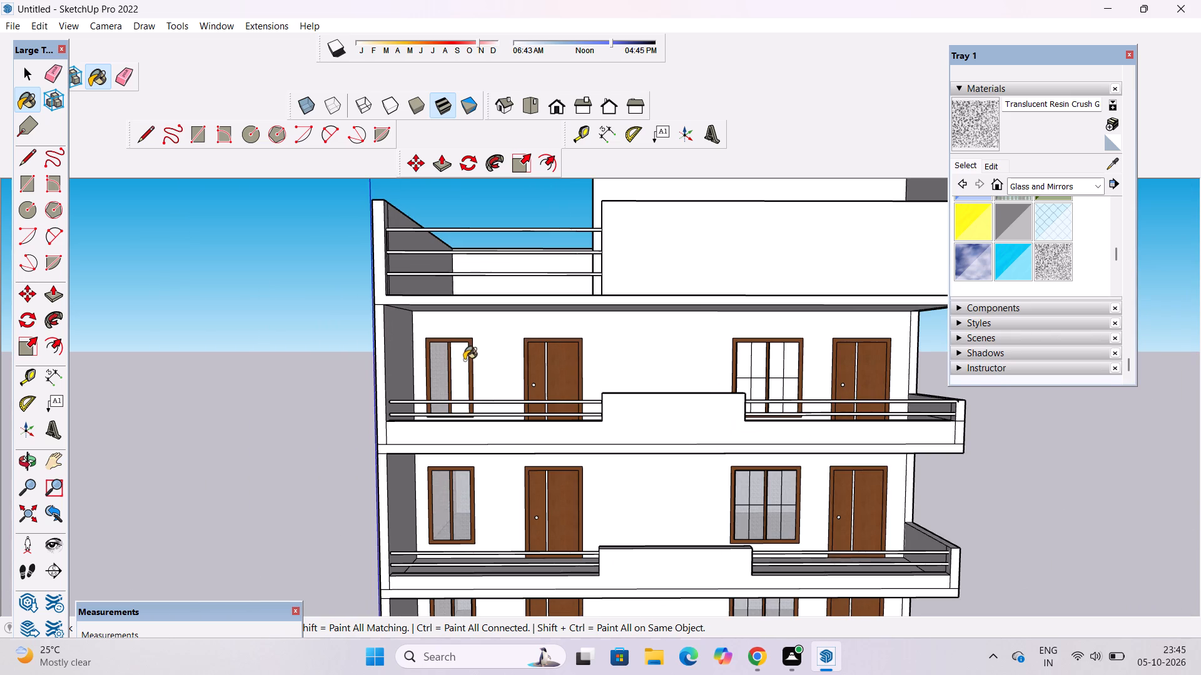
Paint the three bars of the roof terrace railing with Wood Cherry Original from the Wood collection.
{"action": "scroll", "coordinate": [387, 332], "scroll_direction": "down", "scroll_amount": 5}
{"action": "key", "text": "space"}
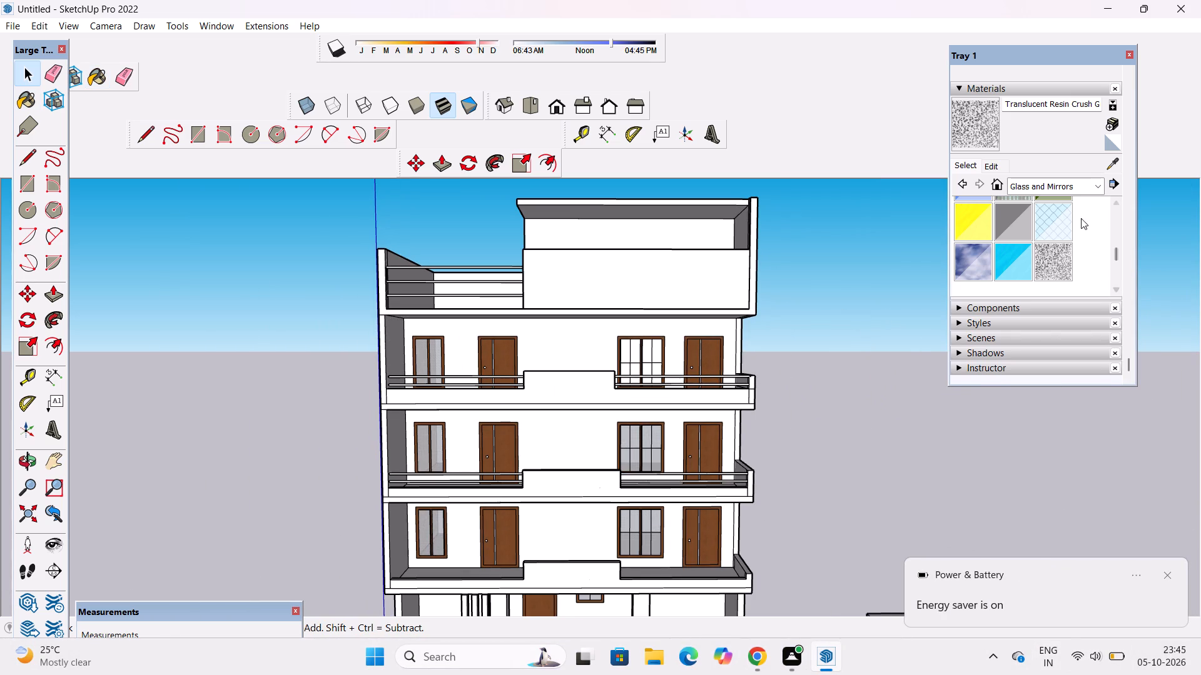
{"action": "left_click", "coordinate": [1075, 181]}
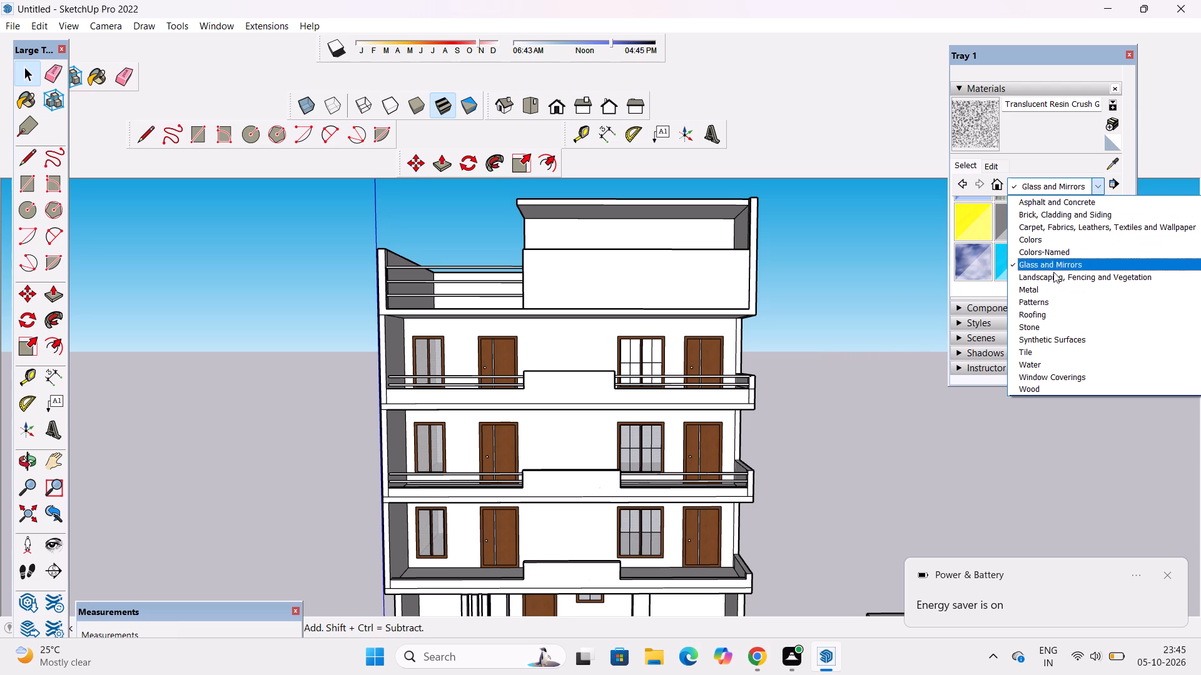
{"action": "left_click", "coordinate": [1041, 392]}
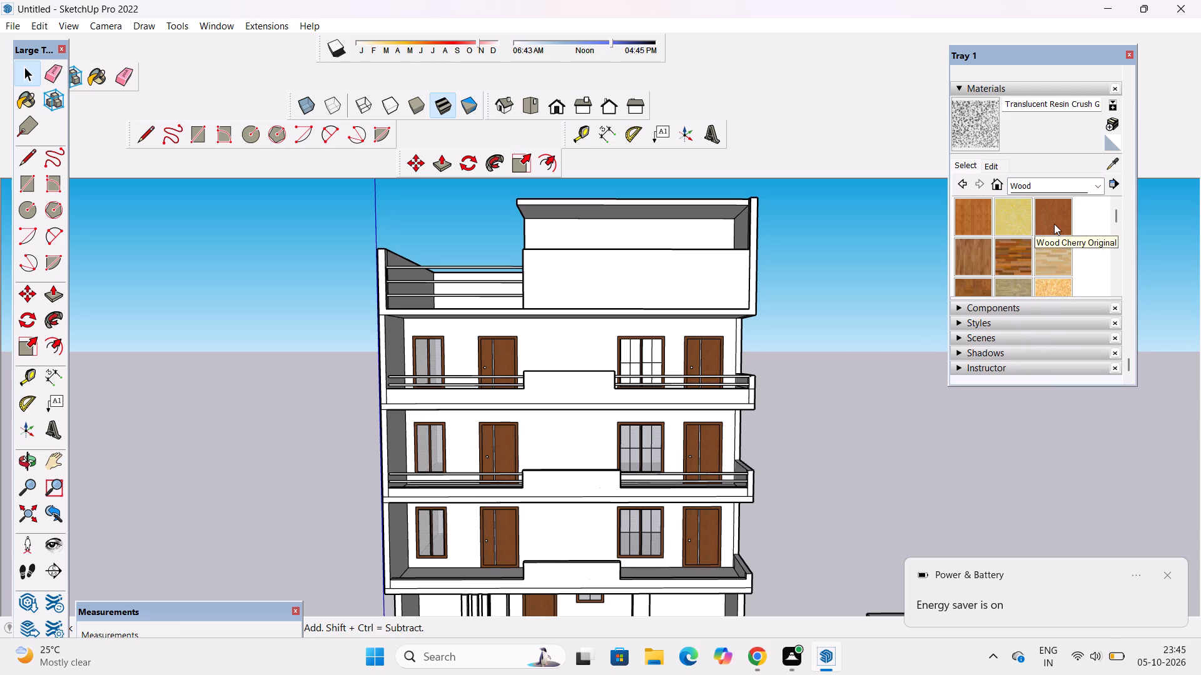
{"action": "left_click", "coordinate": [1054, 224]}
{"action": "scroll", "coordinate": [485, 248], "scroll_direction": "up", "scroll_amount": 10}
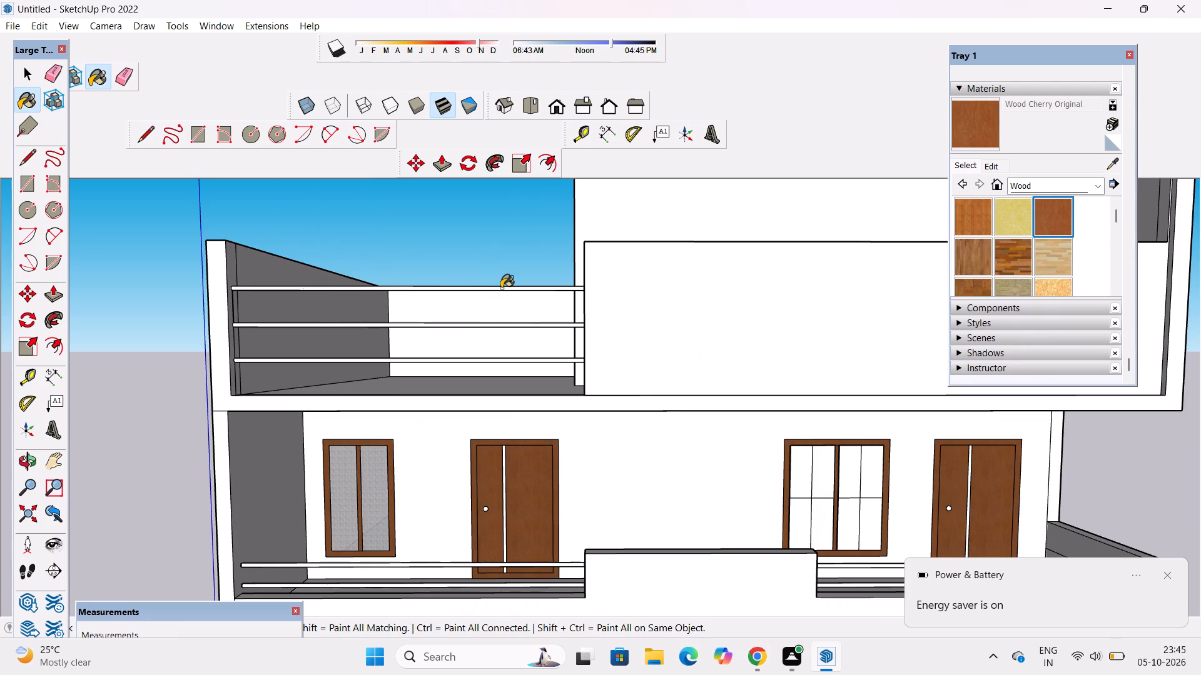
{"action": "left_click", "coordinate": [501, 288]}
{"action": "left_click", "coordinate": [520, 333]}
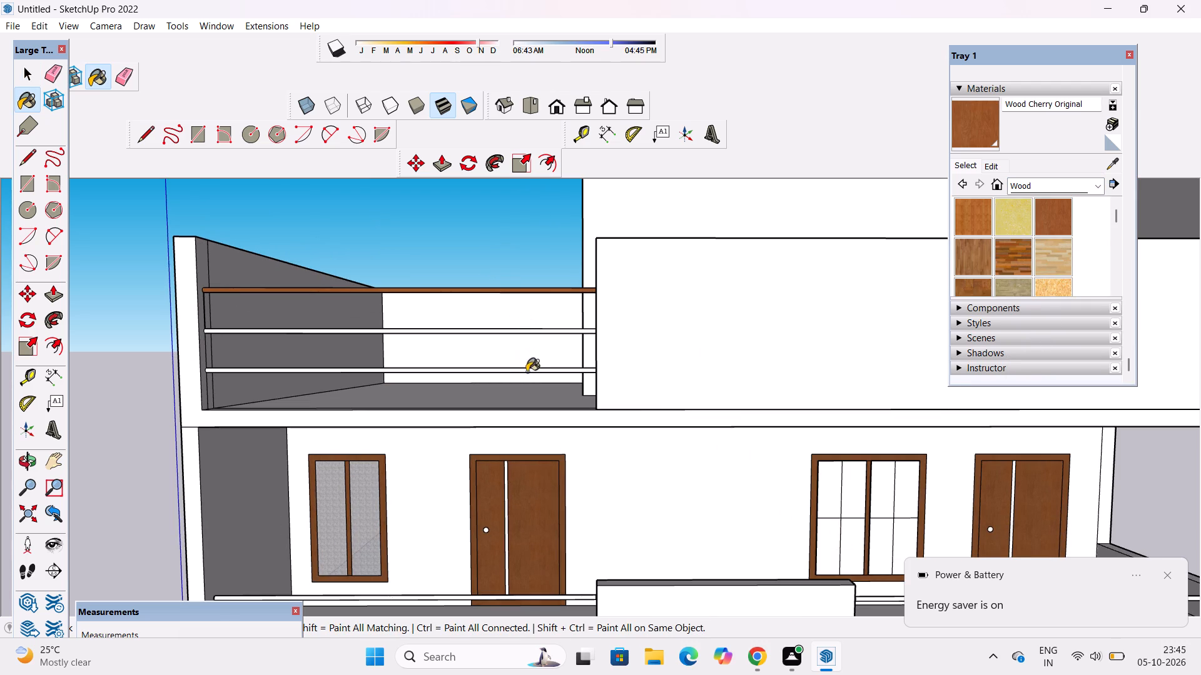
{"action": "left_click", "coordinate": [527, 372]}
Paint the left and right railing bars of the top balcony in Wood Cherry Original.
{"action": "scroll", "coordinate": [482, 237], "scroll_direction": "down", "scroll_amount": 7}
{"action": "scroll", "coordinate": [430, 417], "scroll_direction": "up", "scroll_amount": 8}
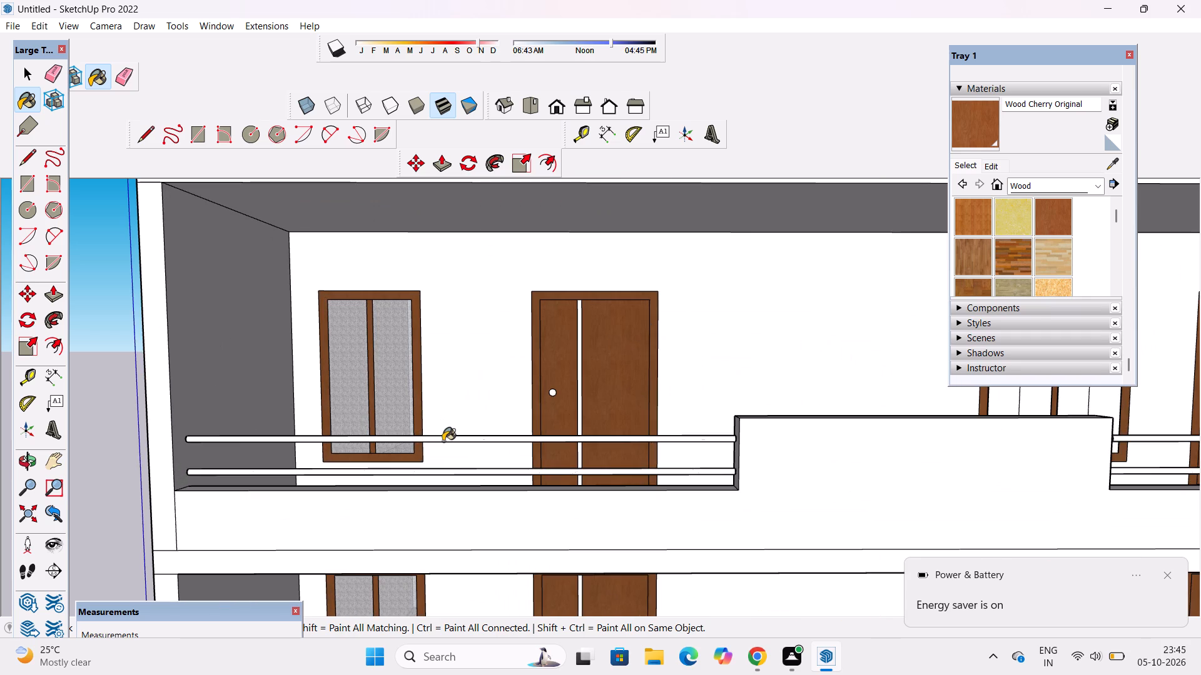
{"action": "left_click", "coordinate": [443, 441]}
{"action": "left_click", "coordinate": [450, 470]}
{"action": "scroll", "coordinate": [340, 370], "scroll_direction": "down", "scroll_amount": 10}
{"action": "scroll", "coordinate": [616, 420], "scroll_direction": "up", "scroll_amount": 5}
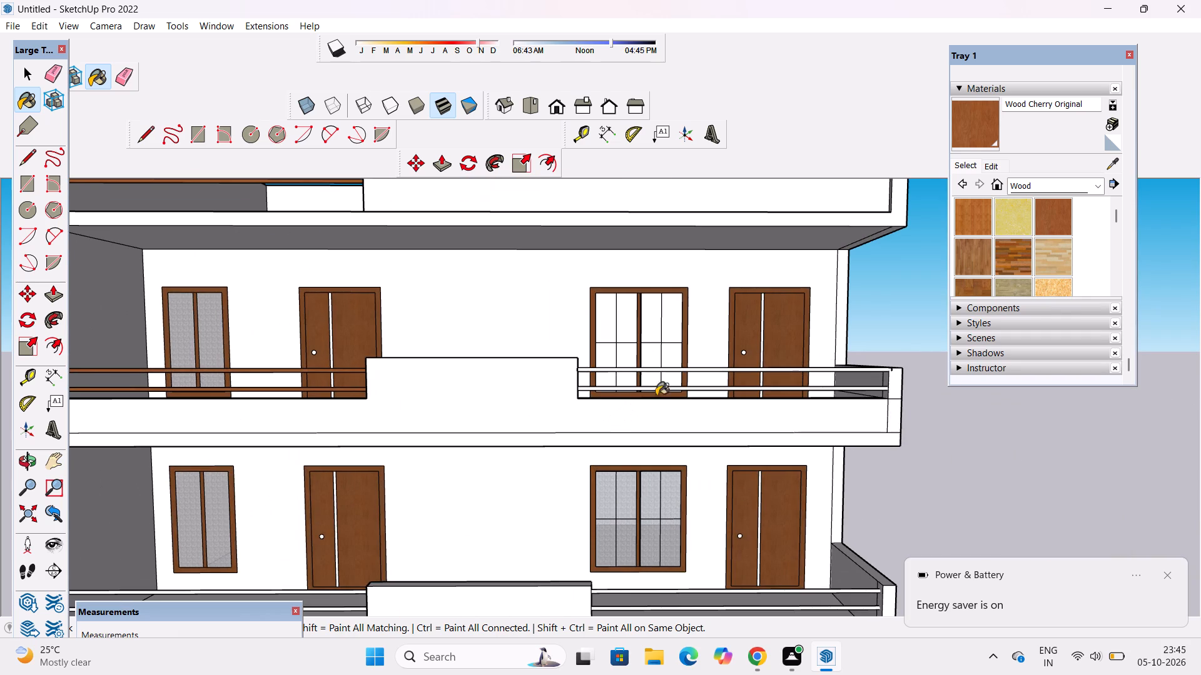
{"action": "left_click", "coordinate": [676, 371]}
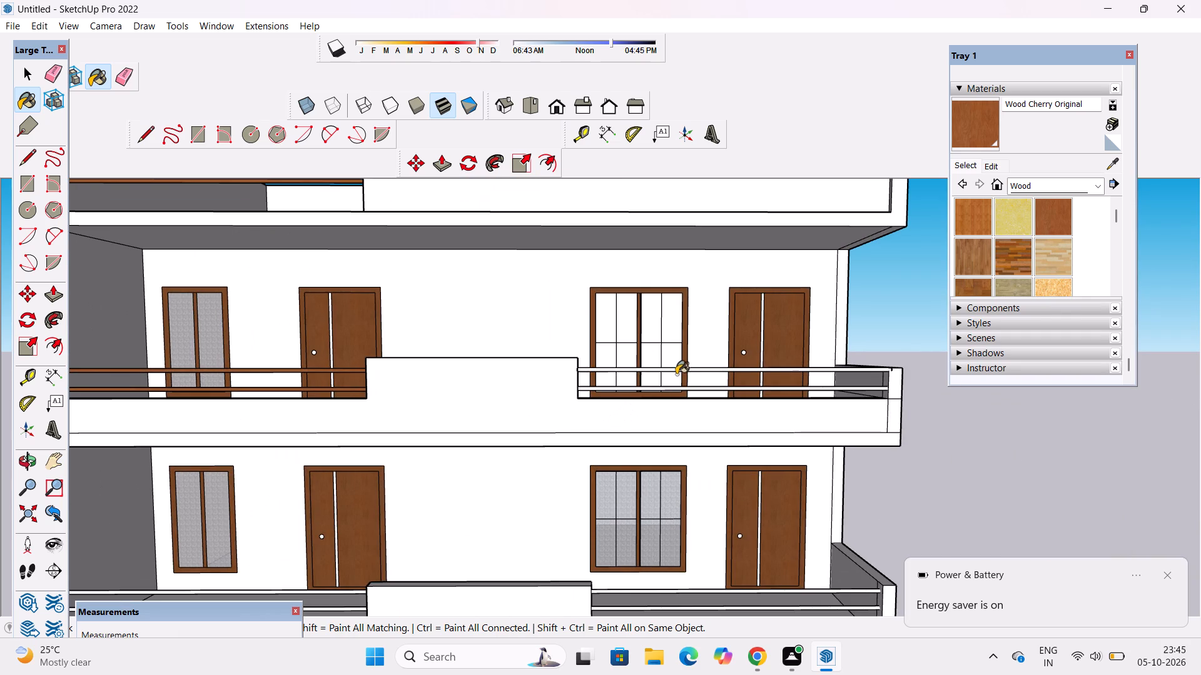
{"action": "left_click", "coordinate": [683, 386]}
Paint the right and left railing bars of the middle balcony in Wood Cherry Original.
{"action": "scroll", "coordinate": [676, 320], "scroll_direction": "down", "scroll_amount": 8}
{"action": "scroll", "coordinate": [692, 454], "scroll_direction": "up", "scroll_amount": 5}
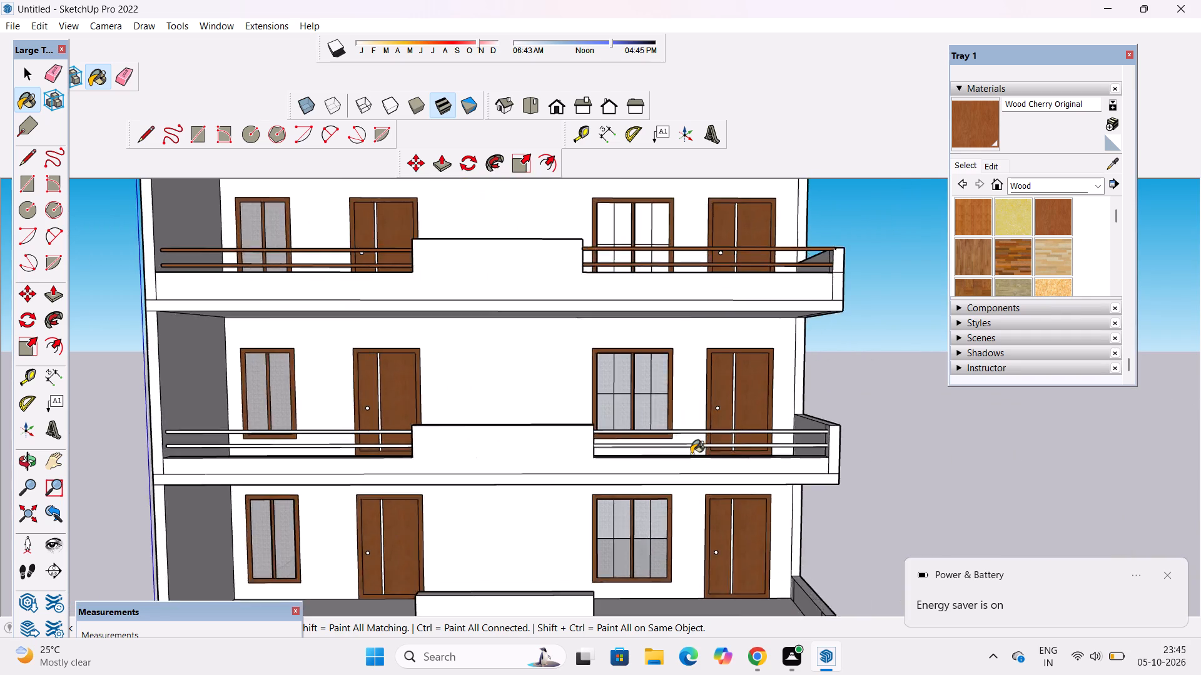
{"action": "scroll", "coordinate": [691, 454], "scroll_direction": "up", "scroll_amount": 6}
{"action": "left_click", "coordinate": [686, 412]}
{"action": "left_click", "coordinate": [693, 438]}
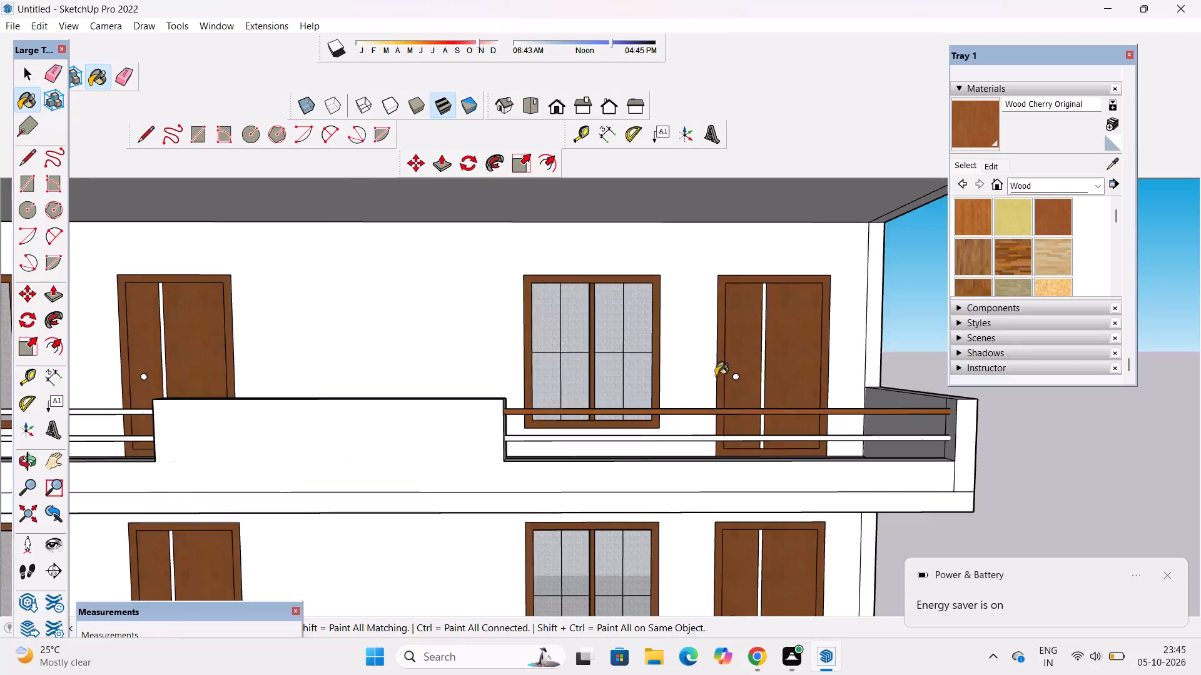
{"action": "scroll", "coordinate": [724, 362], "scroll_direction": "down", "scroll_amount": 9}
{"action": "scroll", "coordinate": [481, 383], "scroll_direction": "up", "scroll_amount": 6}
{"action": "left_click", "coordinate": [436, 380]}
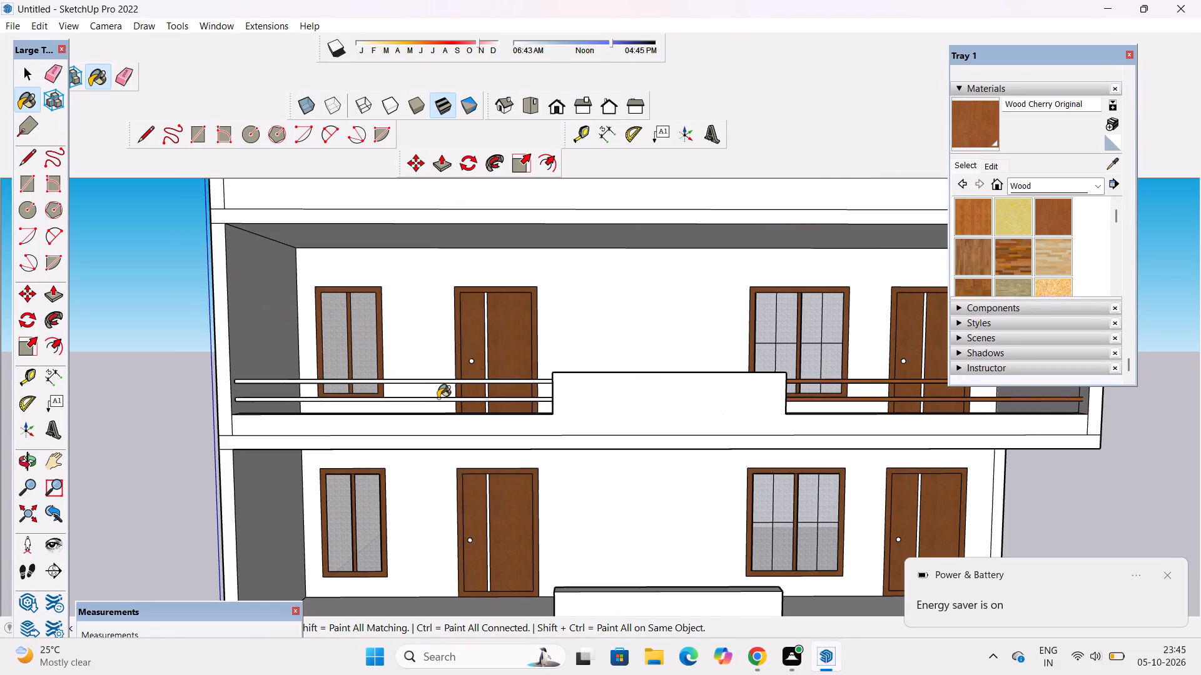
{"action": "left_click", "coordinate": [439, 399]}
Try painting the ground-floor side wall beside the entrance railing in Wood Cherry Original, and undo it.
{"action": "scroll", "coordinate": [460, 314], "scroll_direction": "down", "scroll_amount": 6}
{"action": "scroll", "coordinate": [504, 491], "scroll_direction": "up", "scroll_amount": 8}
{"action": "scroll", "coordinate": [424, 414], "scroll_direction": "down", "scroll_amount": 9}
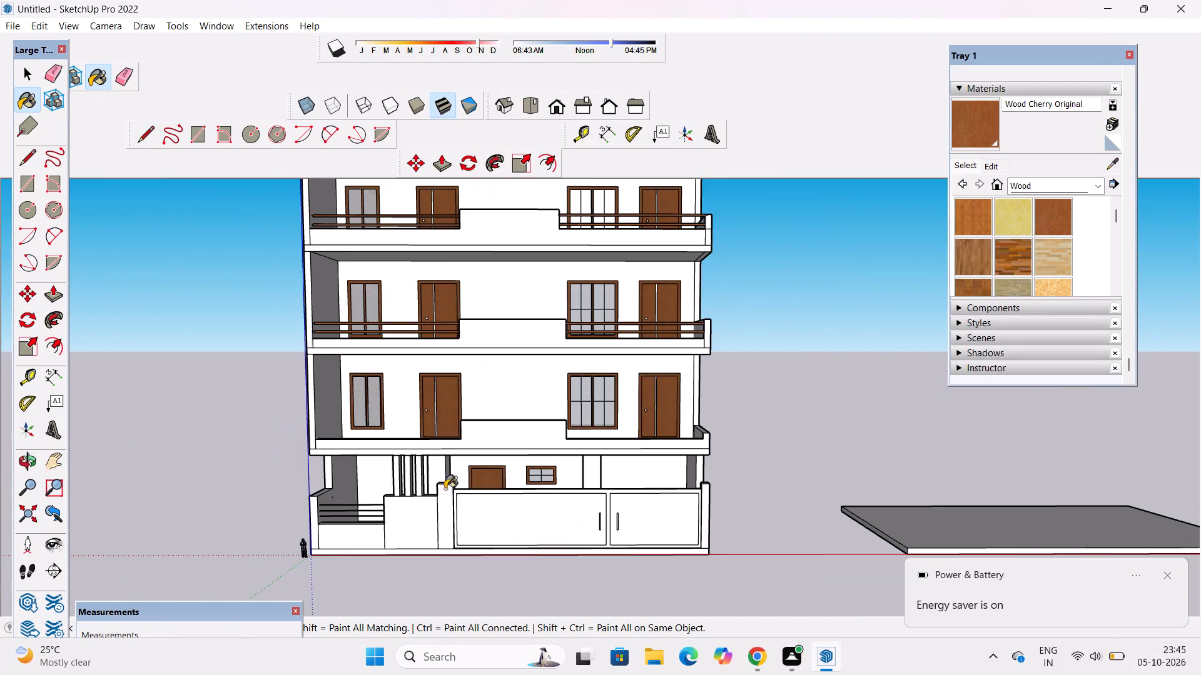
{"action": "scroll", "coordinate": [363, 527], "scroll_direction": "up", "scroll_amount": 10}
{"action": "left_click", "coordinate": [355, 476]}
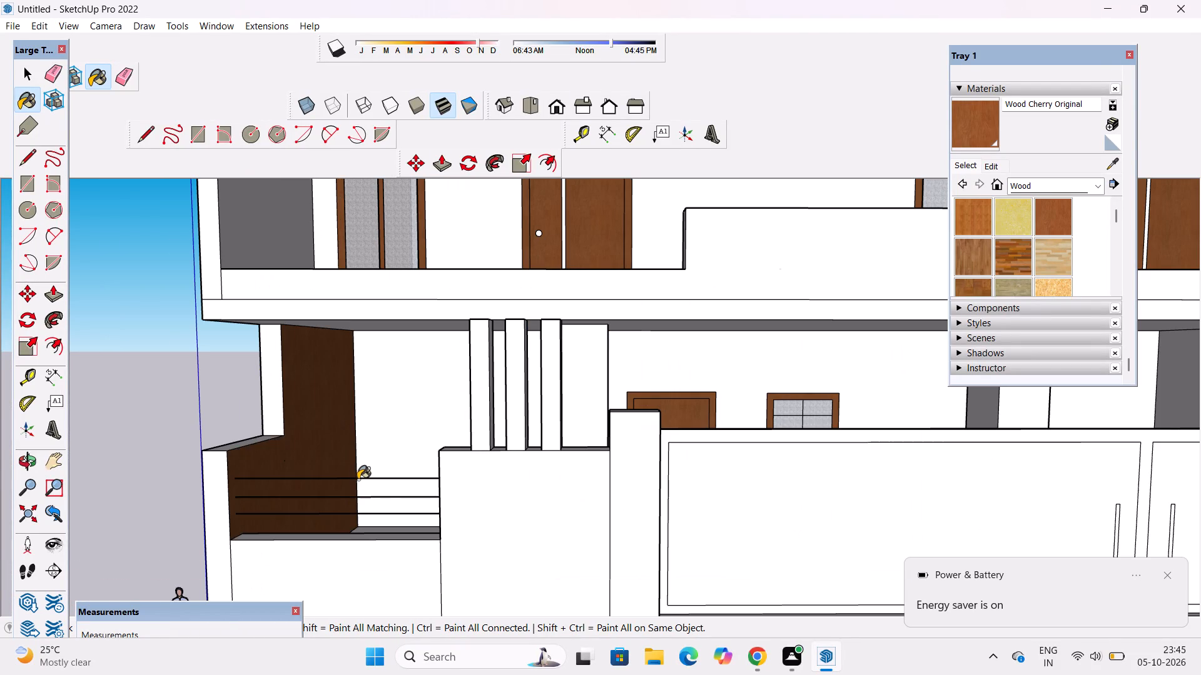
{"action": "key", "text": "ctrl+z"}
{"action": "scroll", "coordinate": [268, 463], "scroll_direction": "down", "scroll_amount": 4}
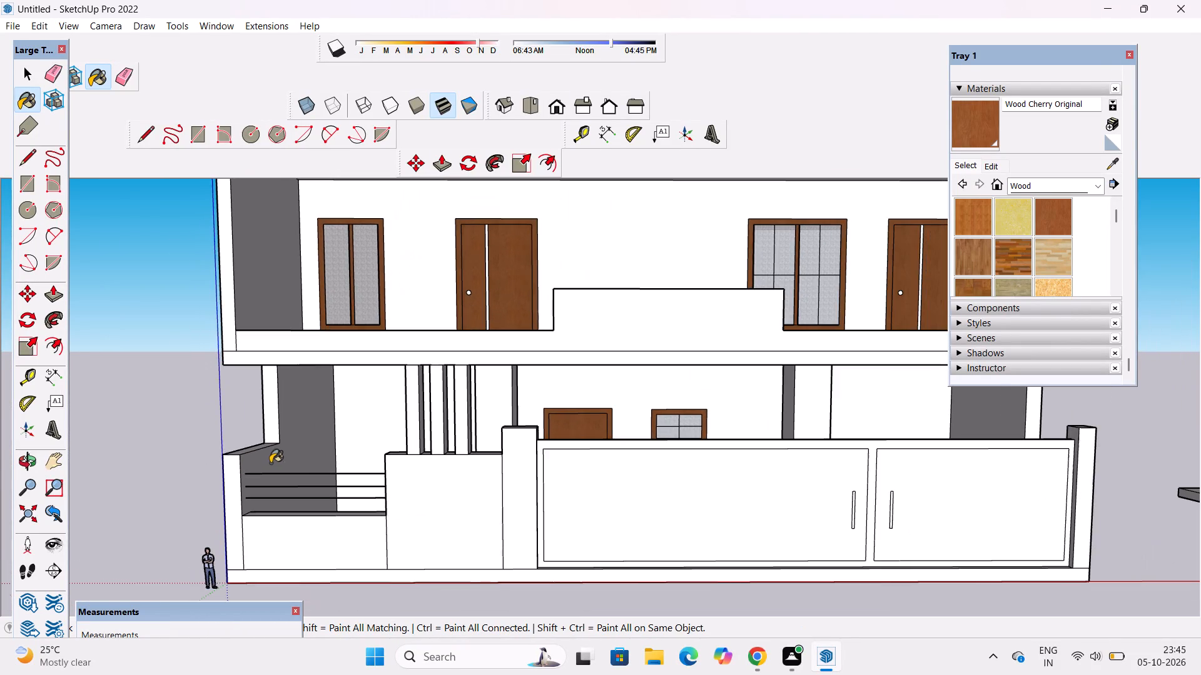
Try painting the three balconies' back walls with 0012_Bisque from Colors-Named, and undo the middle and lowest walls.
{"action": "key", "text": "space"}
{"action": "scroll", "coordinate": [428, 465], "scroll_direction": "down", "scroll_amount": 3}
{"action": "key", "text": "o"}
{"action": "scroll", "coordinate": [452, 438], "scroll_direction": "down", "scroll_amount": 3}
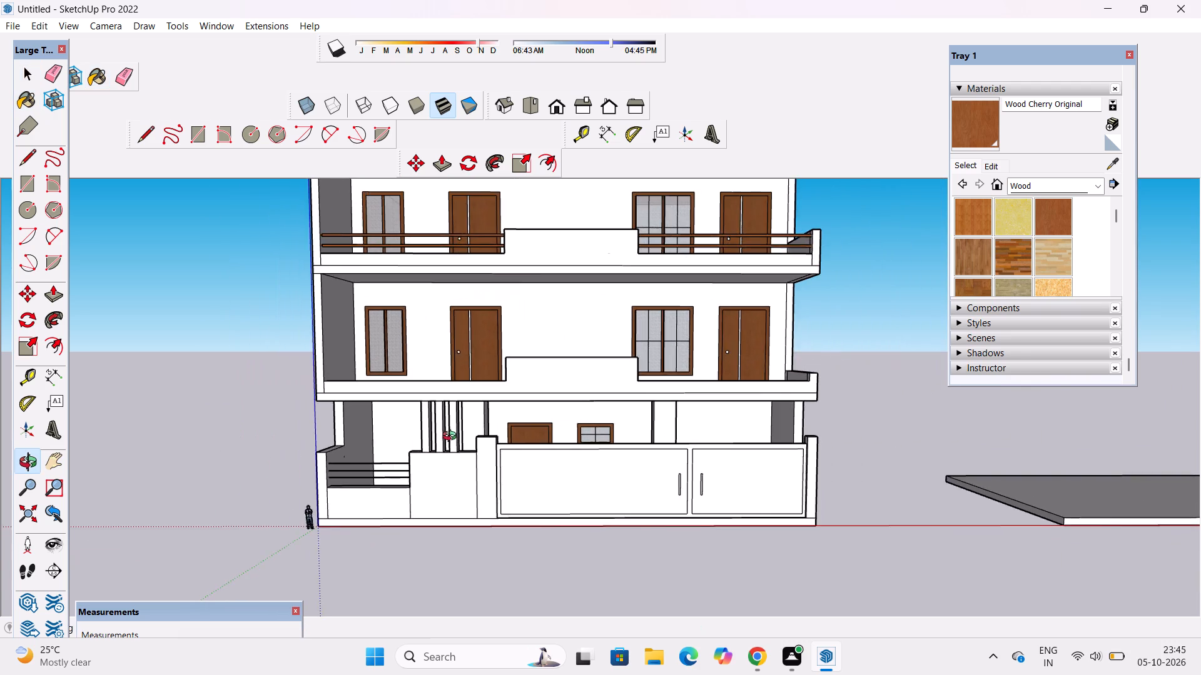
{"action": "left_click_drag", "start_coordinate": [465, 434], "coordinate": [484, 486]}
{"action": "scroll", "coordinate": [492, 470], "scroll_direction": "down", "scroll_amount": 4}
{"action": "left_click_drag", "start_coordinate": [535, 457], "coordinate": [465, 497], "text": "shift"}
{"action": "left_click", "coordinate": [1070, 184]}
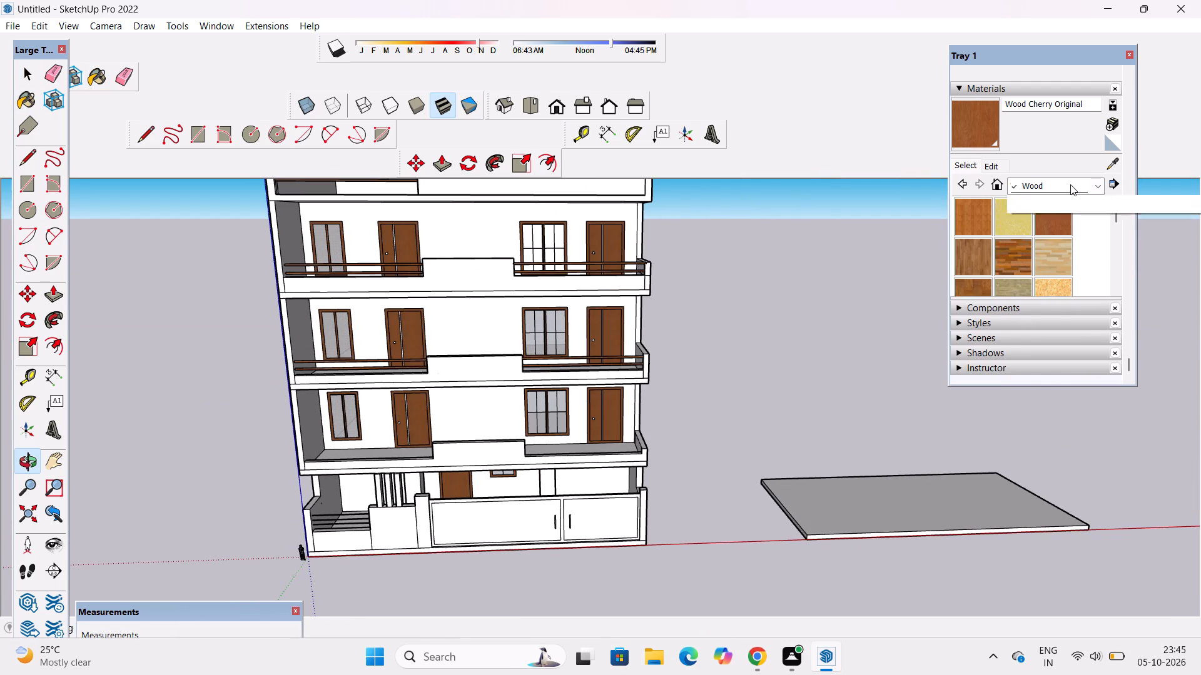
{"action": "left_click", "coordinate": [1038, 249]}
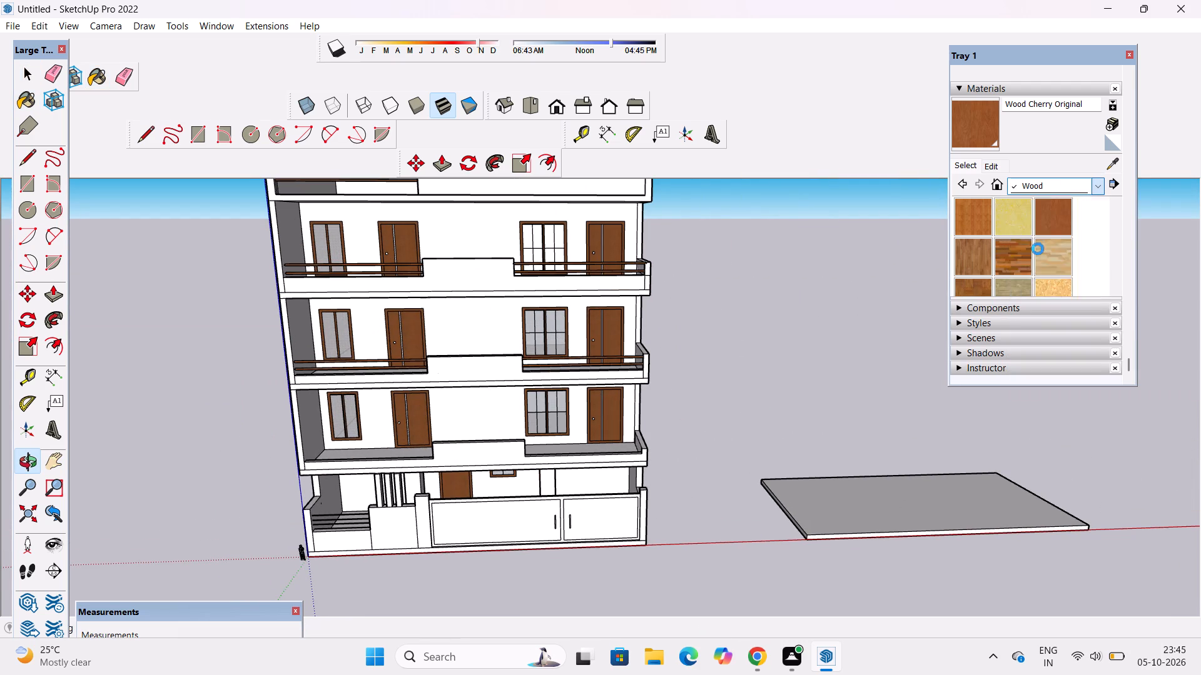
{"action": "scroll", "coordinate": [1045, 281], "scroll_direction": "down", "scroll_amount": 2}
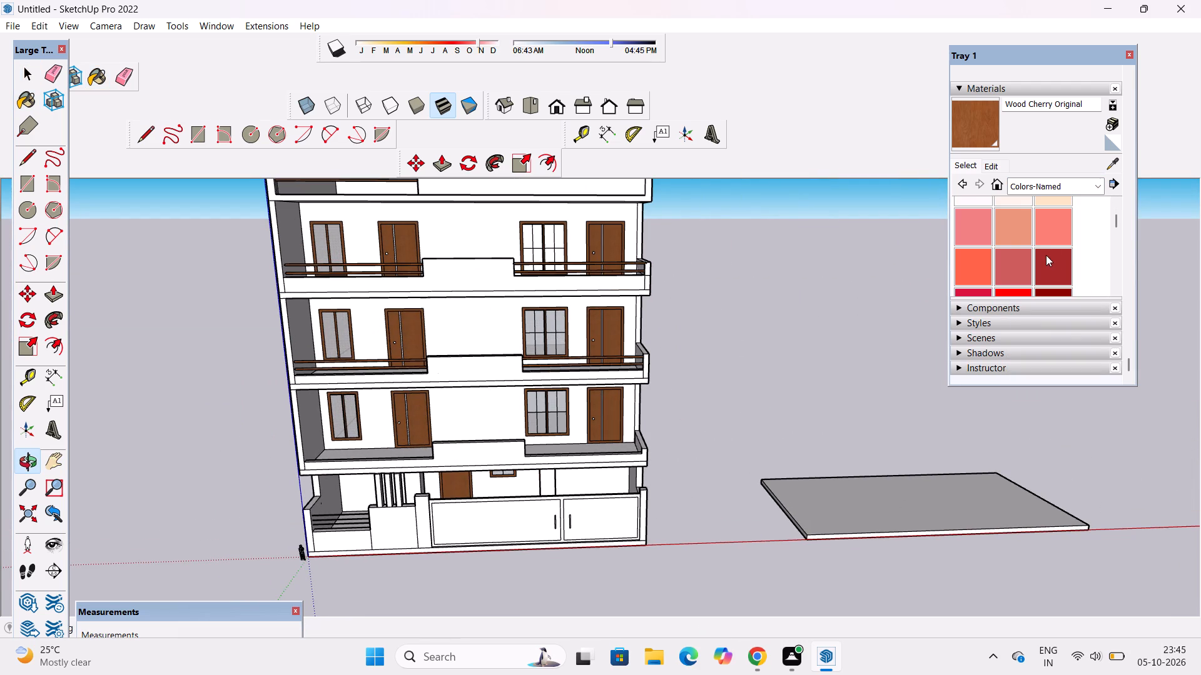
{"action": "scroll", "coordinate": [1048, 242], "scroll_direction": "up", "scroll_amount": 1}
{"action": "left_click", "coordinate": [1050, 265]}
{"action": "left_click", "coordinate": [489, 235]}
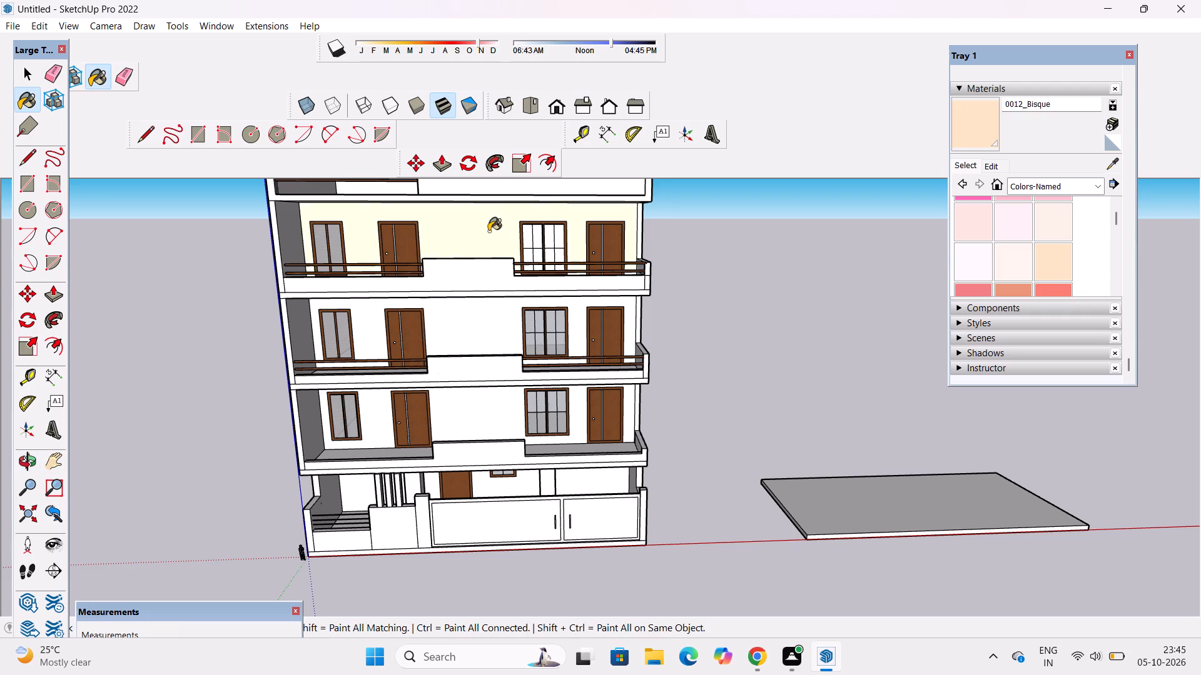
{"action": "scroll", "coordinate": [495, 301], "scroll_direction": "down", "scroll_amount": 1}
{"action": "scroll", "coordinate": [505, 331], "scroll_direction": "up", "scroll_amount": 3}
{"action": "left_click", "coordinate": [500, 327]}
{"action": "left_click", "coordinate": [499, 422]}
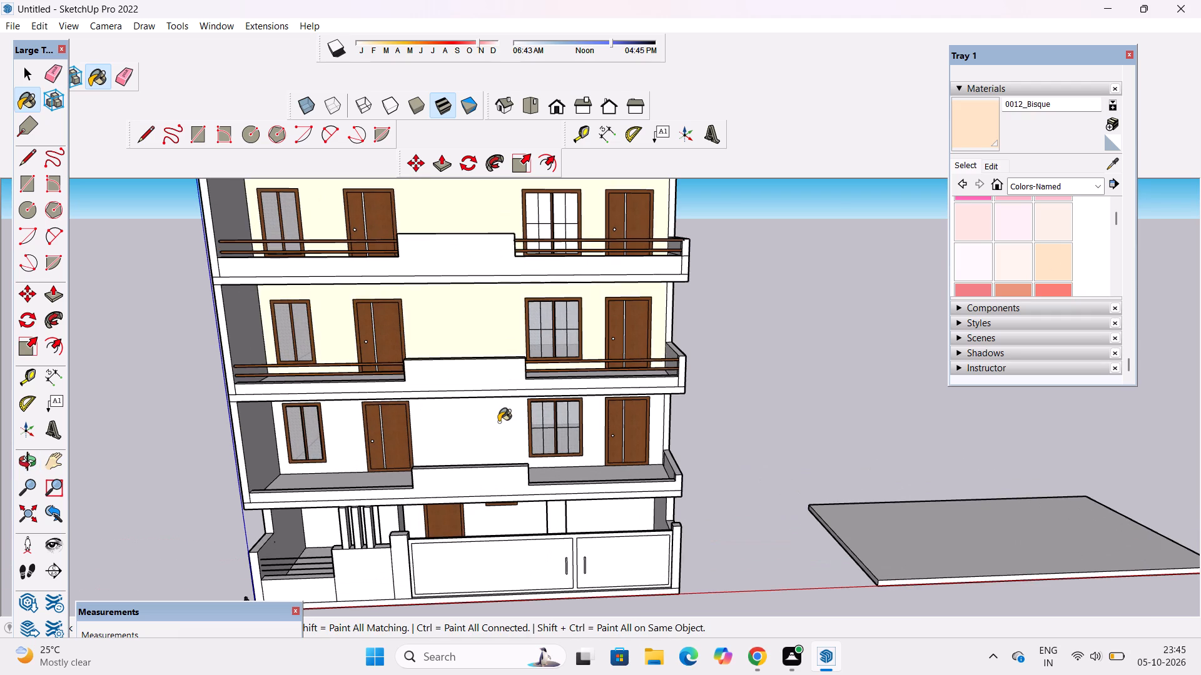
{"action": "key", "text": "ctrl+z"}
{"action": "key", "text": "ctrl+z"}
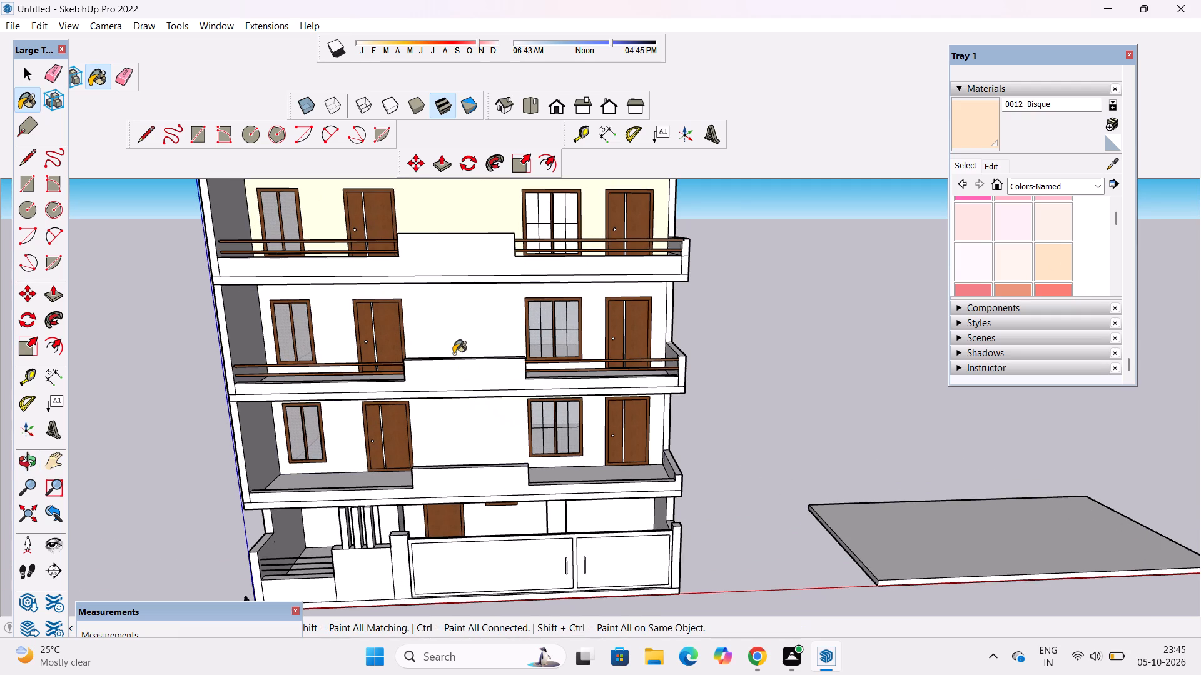
Undo the top wall's Bisque paint and draw vertical lines about 6' 8" from the middle balcony's left door and right window up to the ceiling.
{"action": "key", "text": "o"}
{"action": "left_click_drag", "start_coordinate": [479, 402], "coordinate": [464, 325]}
{"action": "left_click_drag", "start_coordinate": [470, 333], "coordinate": [506, 419]}
{"action": "scroll", "coordinate": [501, 404], "scroll_direction": "up", "scroll_amount": 4}
{"action": "left_click_drag", "start_coordinate": [497, 402], "coordinate": [534, 442], "text": "shift"}
{"action": "scroll", "coordinate": [513, 422], "scroll_direction": "up", "scroll_amount": 2}
{"action": "key", "text": "l"}
{"action": "scroll", "coordinate": [445, 395], "scroll_direction": "up", "scroll_amount": 4}
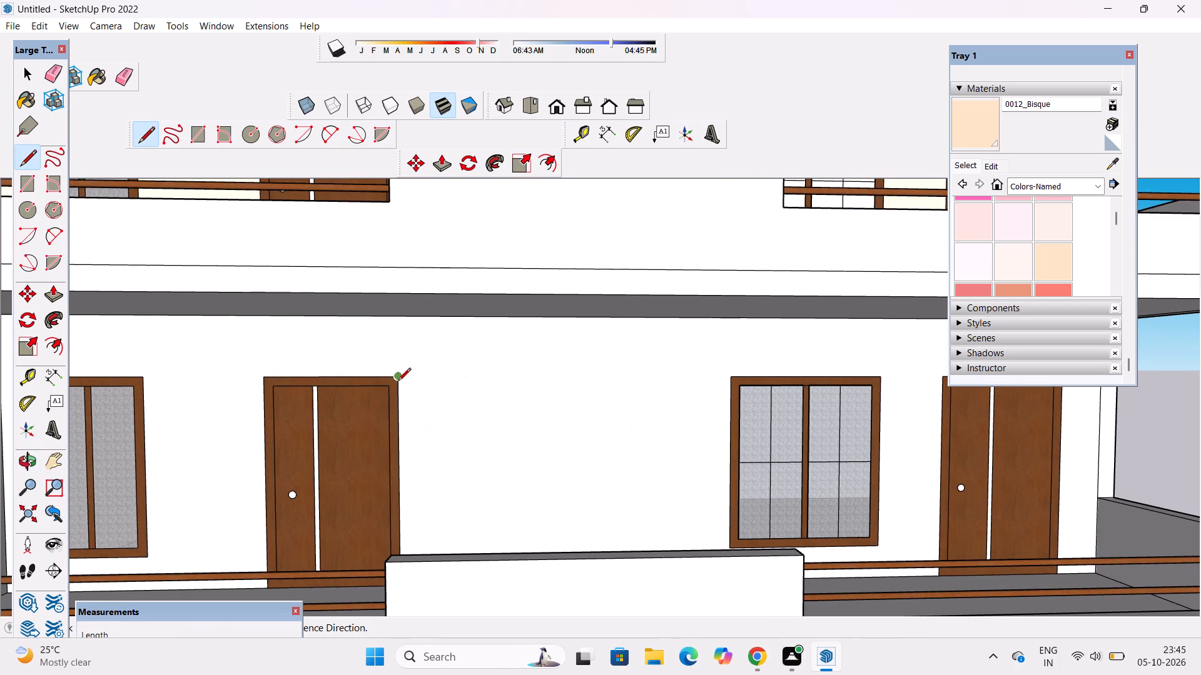
{"action": "scroll", "coordinate": [408, 416], "scroll_direction": "down", "scroll_amount": 7}
{"action": "key", "text": "ctrl+z"}
{"action": "scroll", "coordinate": [408, 403], "scroll_direction": "up", "scroll_amount": 9}
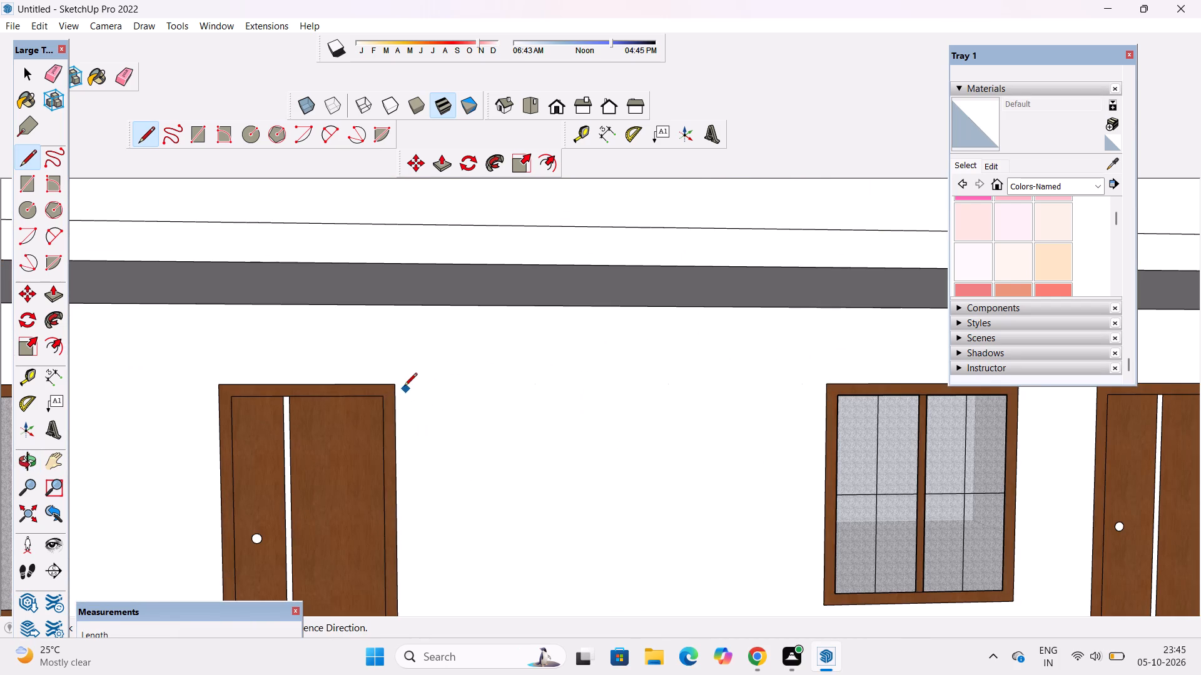
{"action": "left_click", "coordinate": [393, 386]}
{"action": "left_click", "coordinate": [398, 305]}
{"action": "left_click", "coordinate": [823, 387]}
{"action": "left_click", "coordinate": [826, 311]}
Draw a vertical line from the lower left corner of the middle balcony's right window down to the floor.
{"action": "scroll", "coordinate": [741, 315], "scroll_direction": "down", "scroll_amount": 12}
{"action": "key", "text": "o"}
{"action": "left_click_drag", "start_coordinate": [742, 364], "coordinate": [730, 512]}
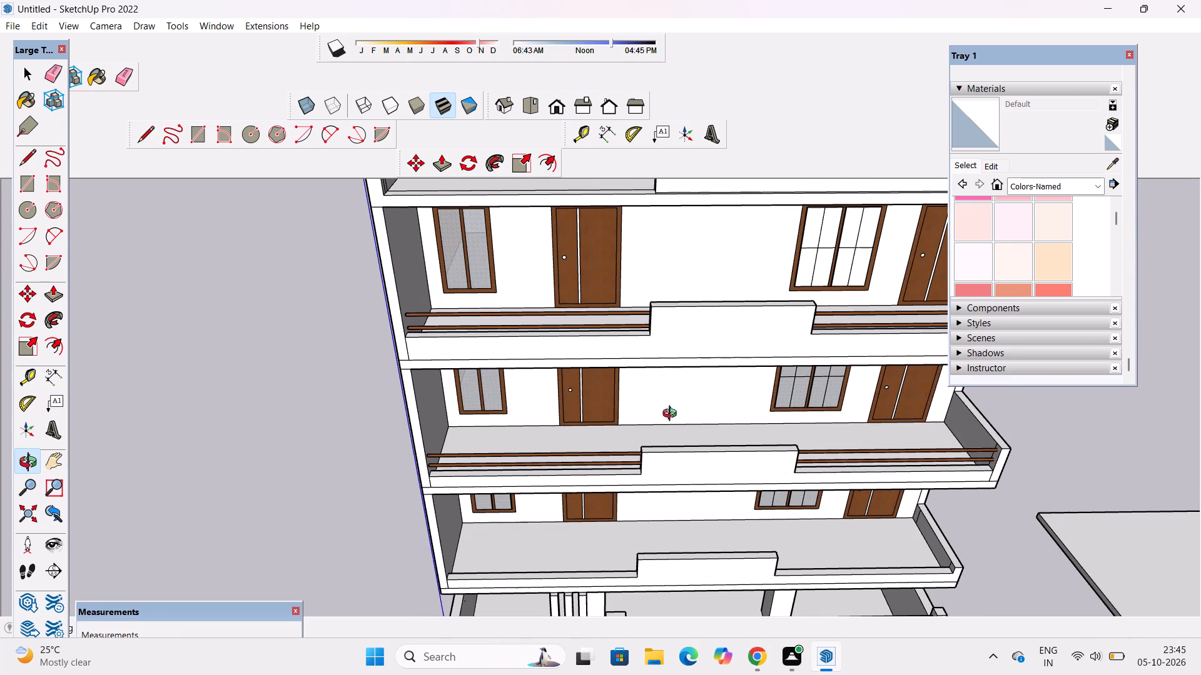
{"action": "scroll", "coordinate": [766, 429], "scroll_direction": "up", "scroll_amount": 11}
{"action": "key", "text": "l"}
{"action": "left_click", "coordinate": [776, 377]}
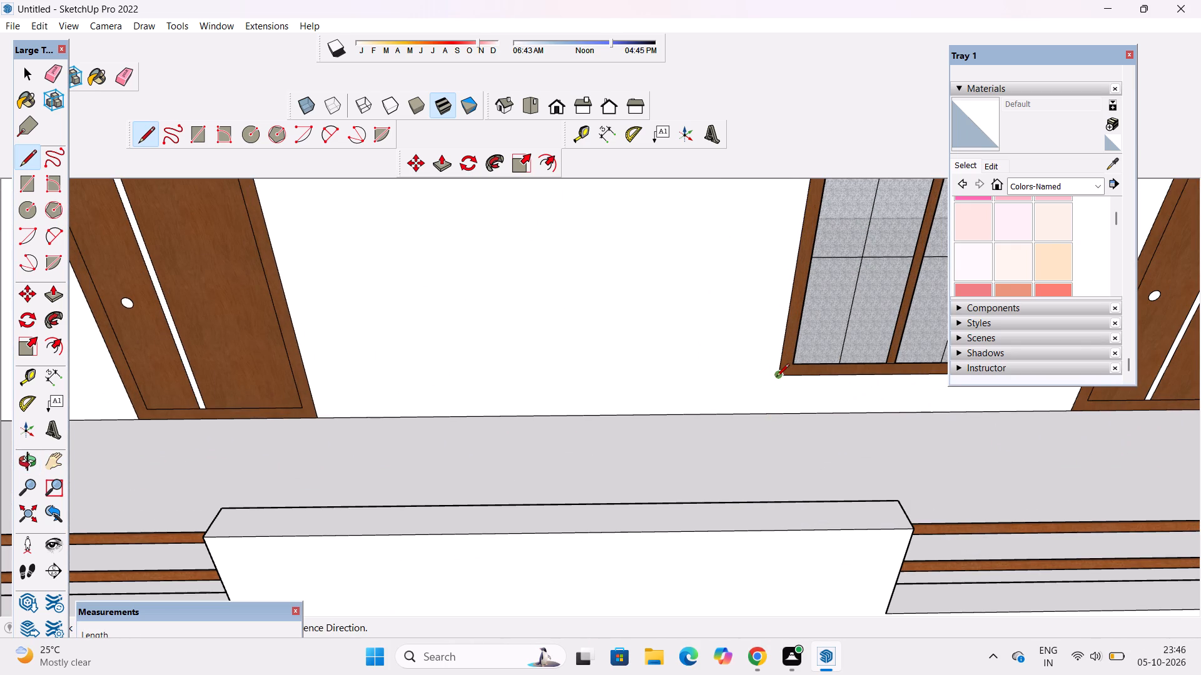
{"action": "left_click", "coordinate": [774, 414]}
{"action": "key", "text": "b"}
Draw a vertical line from the lower left corner of the top balcony's right window down to the floor.
{"action": "scroll", "coordinate": [756, 426], "scroll_direction": "down", "scroll_amount": 10}
{"action": "key", "text": "l"}
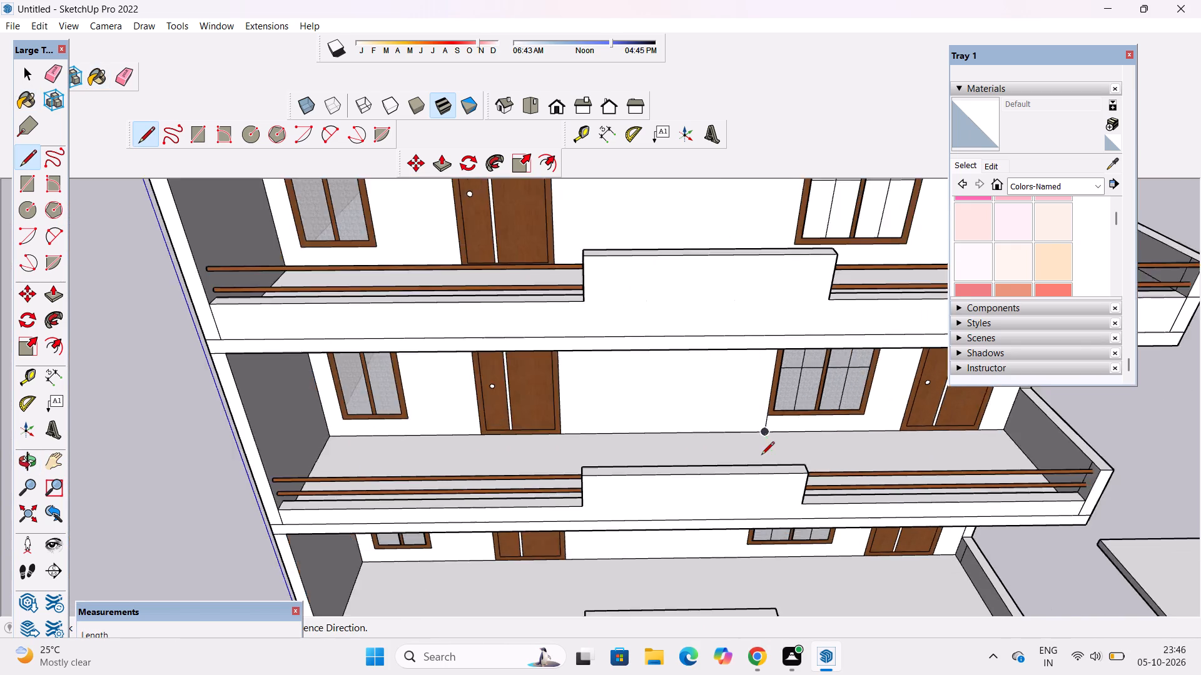
{"action": "scroll", "coordinate": [761, 456], "scroll_direction": "down", "scroll_amount": 4}
{"action": "scroll", "coordinate": [776, 312], "scroll_direction": "up", "scroll_amount": 15}
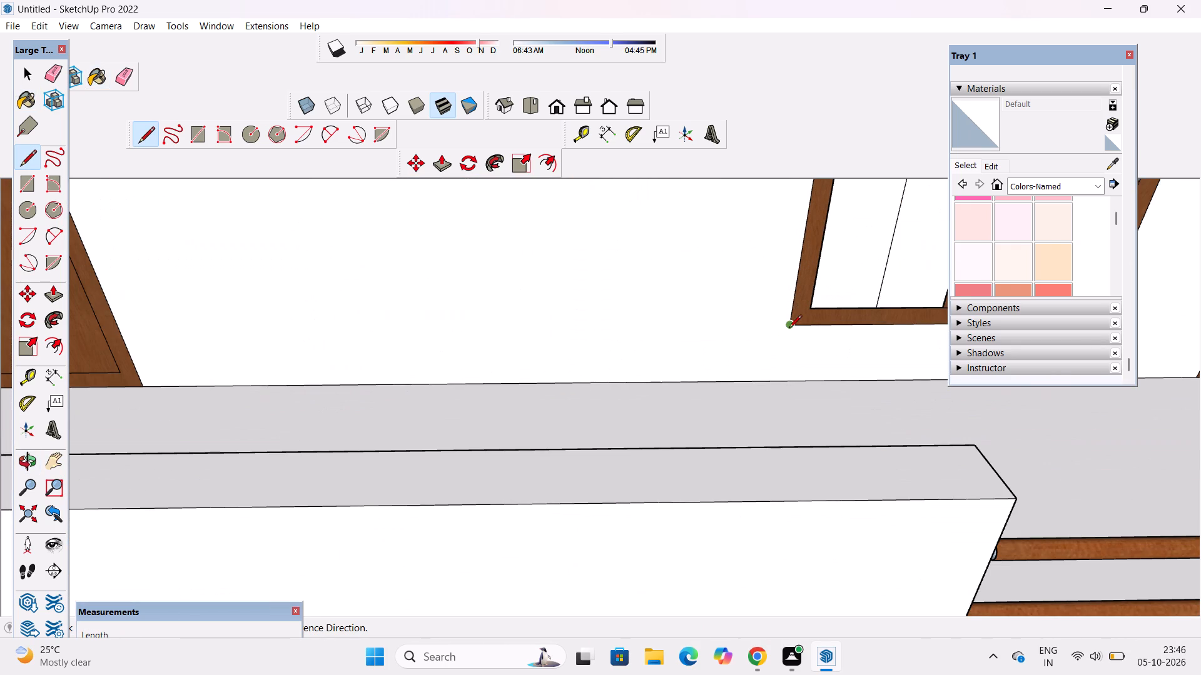
{"action": "left_click", "coordinate": [789, 329]}
{"action": "left_click", "coordinate": [784, 378]}
{"action": "scroll", "coordinate": [784, 380], "scroll_direction": "down", "scroll_amount": 6}
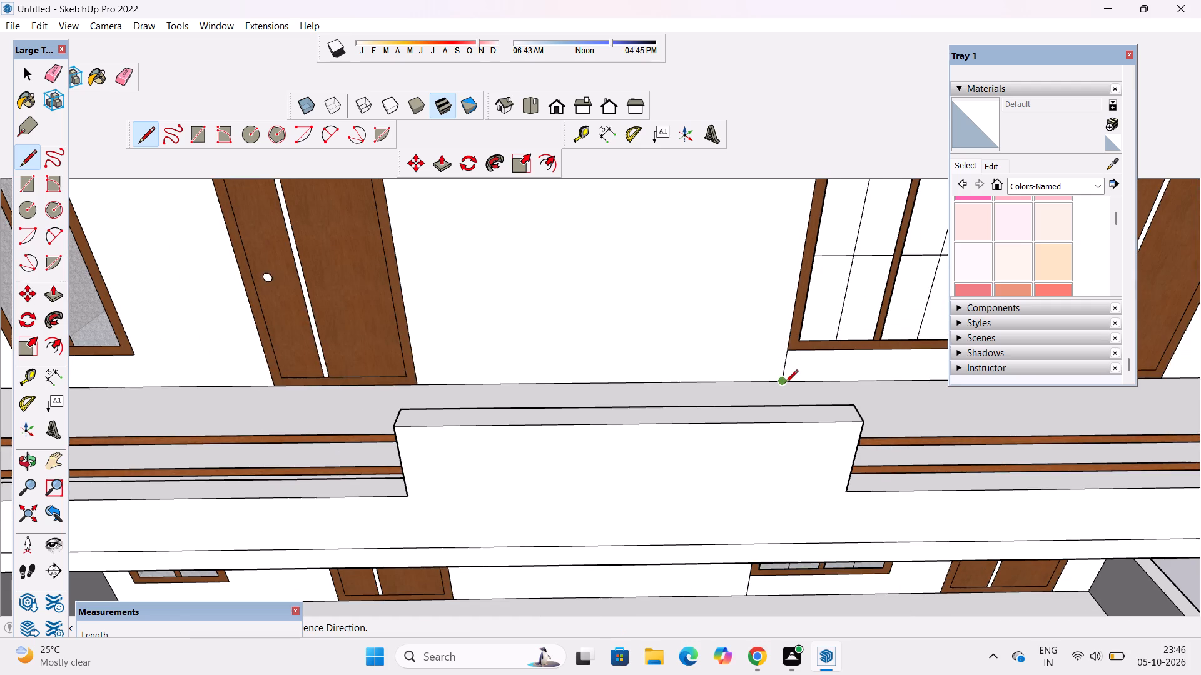
Draw vertical lines about 6' 8" up to the ceiling from the top balcony's right window and left door, at their facing upper corners.
{"action": "key", "text": "o"}
{"action": "left_click_drag", "start_coordinate": [781, 425], "coordinate": [781, 350]}
{"action": "scroll", "coordinate": [782, 349], "scroll_direction": "down", "scroll_amount": 5}
{"action": "left_click_drag", "start_coordinate": [781, 352], "coordinate": [734, 510], "text": "shift"}
{"action": "scroll", "coordinate": [727, 469], "scroll_direction": "down", "scroll_amount": 4}
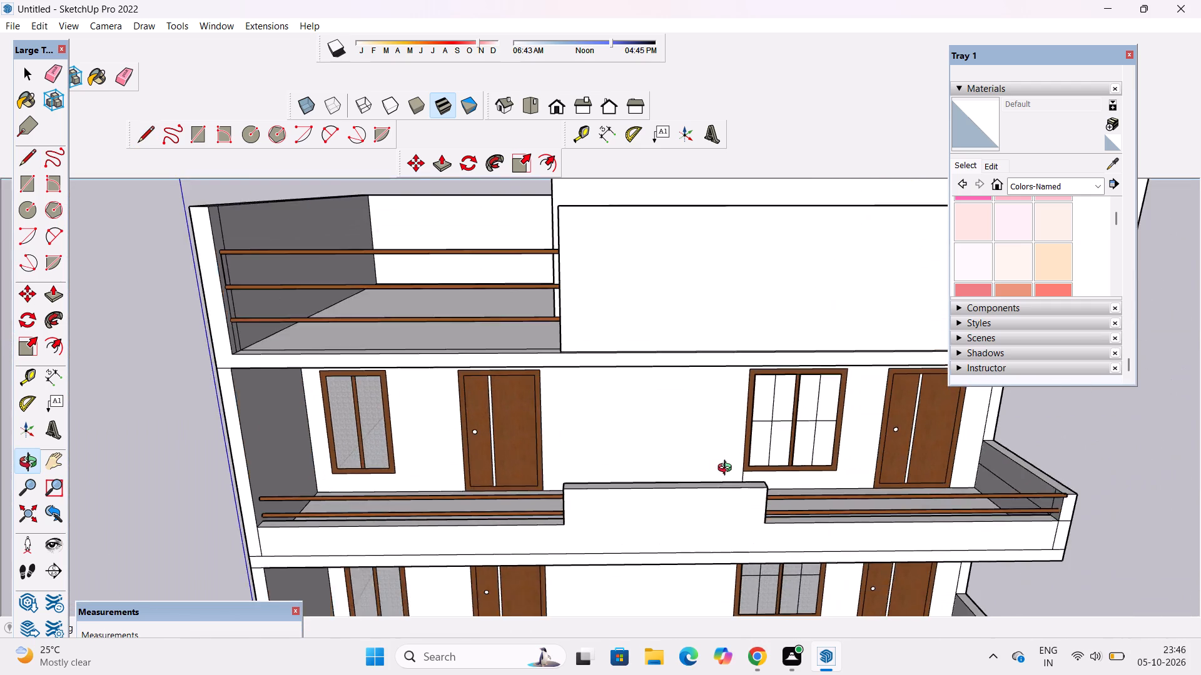
{"action": "left_click_drag", "start_coordinate": [727, 469], "coordinate": [730, 548]}
{"action": "scroll", "coordinate": [745, 468], "scroll_direction": "up", "scroll_amount": 4}
{"action": "left_click_drag", "start_coordinate": [747, 474], "coordinate": [747, 330]}
{"action": "left_click_drag", "start_coordinate": [747, 329], "coordinate": [737, 490], "text": "shift"}
{"action": "scroll", "coordinate": [736, 480], "scroll_direction": "up", "scroll_amount": 3}
{"action": "left_click_drag", "start_coordinate": [736, 487], "coordinate": [734, 445]}
{"action": "key", "text": "l"}
{"action": "scroll", "coordinate": [736, 461], "scroll_direction": "up", "scroll_amount": 3}
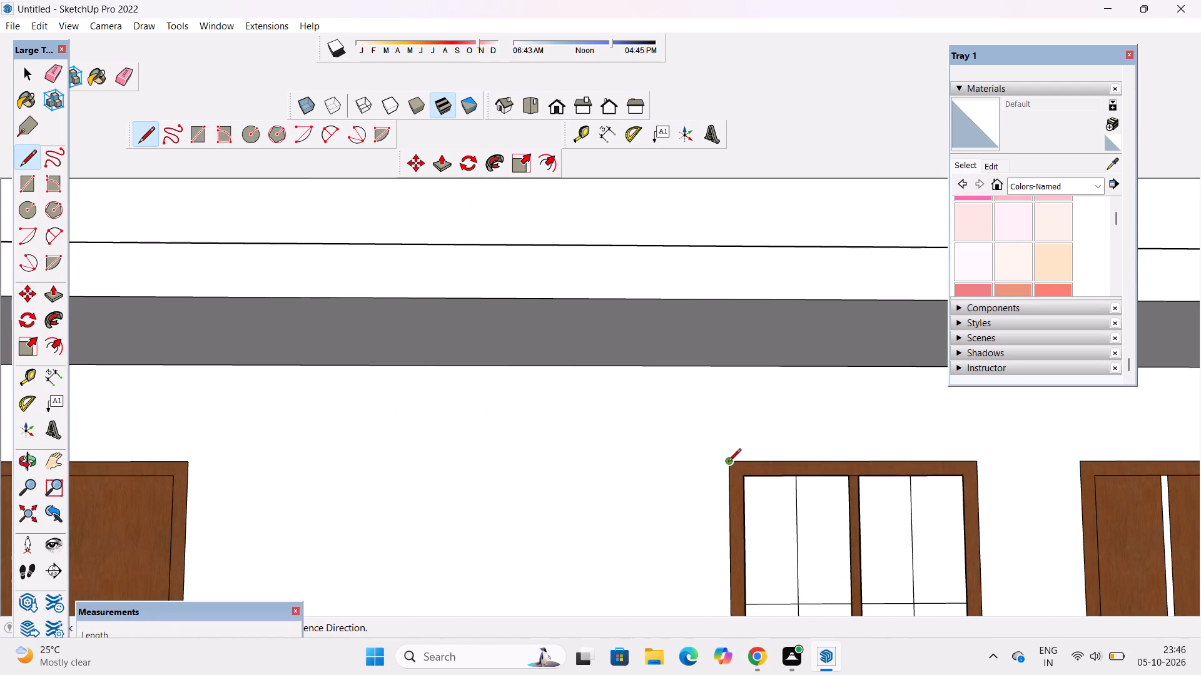
{"action": "left_click", "coordinate": [729, 462]}
{"action": "left_click", "coordinate": [728, 369]}
{"action": "scroll", "coordinate": [196, 451], "scroll_direction": "down", "scroll_amount": 2}
{"action": "left_click", "coordinate": [186, 459]}
{"action": "left_click", "coordinate": [191, 372]}
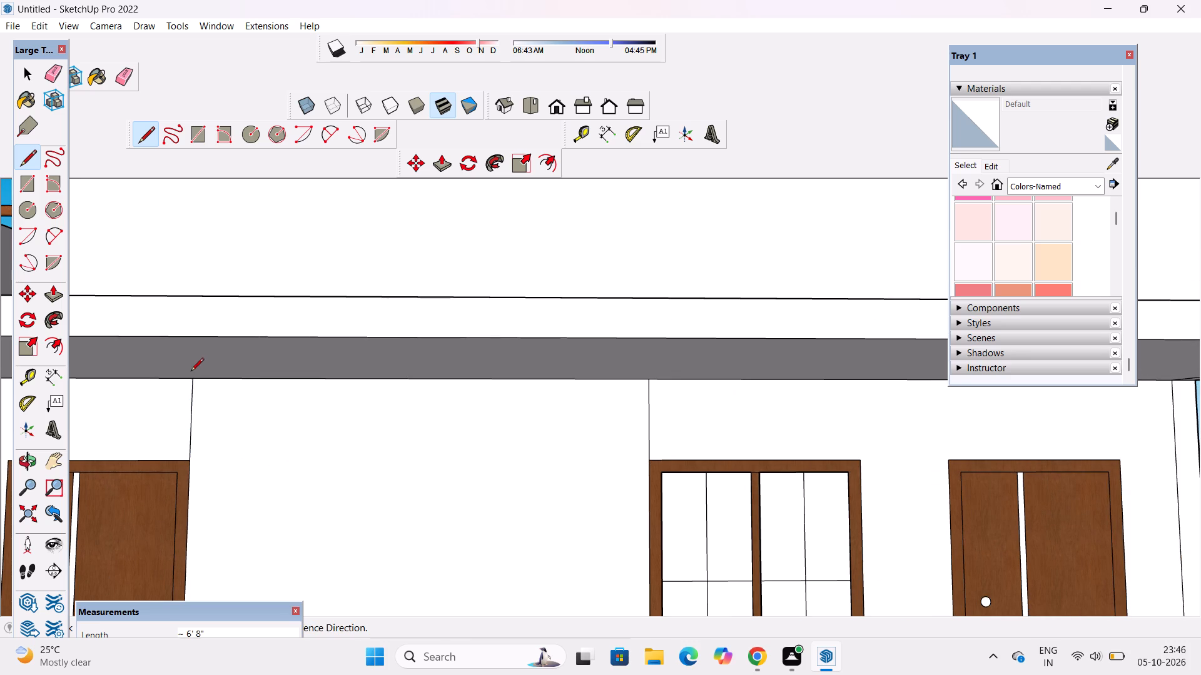
{"action": "key", "text": "space"}
Draw vertical lines about 6' 8" up to the ceiling from the lowest balcony's right window and left door, at their facing upper corners.
{"action": "key", "text": "o"}
{"action": "scroll", "coordinate": [530, 357], "scroll_direction": "down", "scroll_amount": 12}
{"action": "left_click_drag", "start_coordinate": [560, 424], "coordinate": [570, 455]}
{"action": "left_click_drag", "start_coordinate": [567, 466], "coordinate": [597, 345], "text": "shift"}
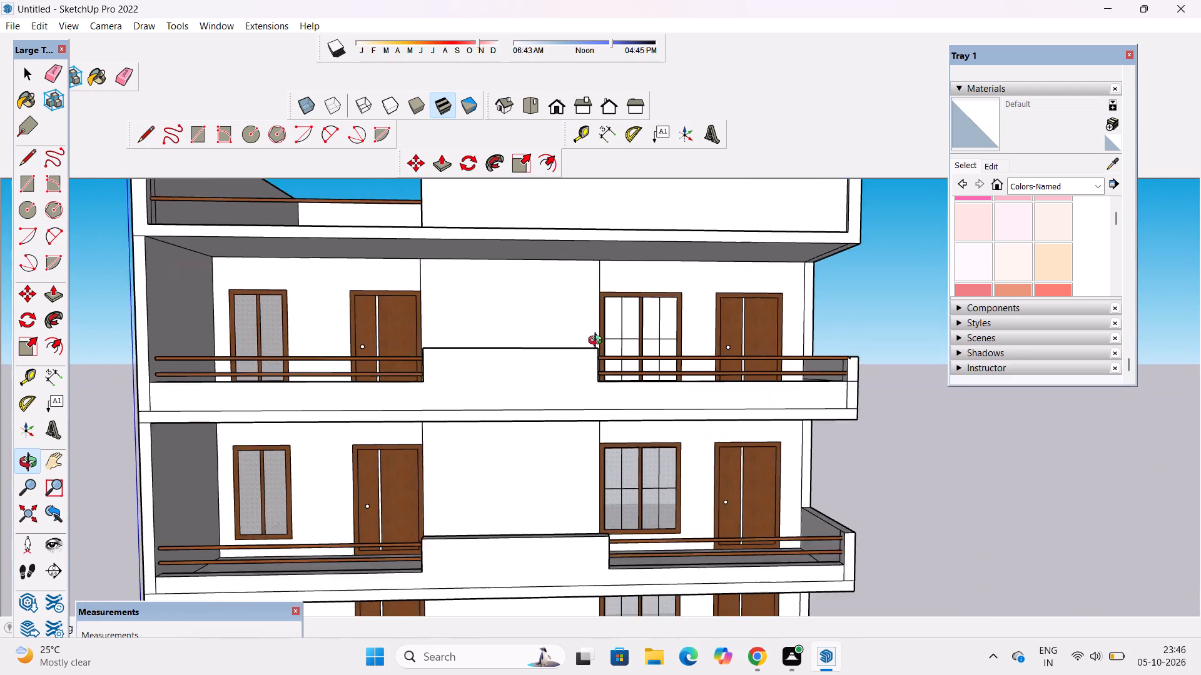
{"action": "scroll", "coordinate": [598, 342], "scroll_direction": "down", "scroll_amount": 6}
{"action": "left_click_drag", "start_coordinate": [604, 491], "coordinate": [604, 529]}
{"action": "scroll", "coordinate": [582, 511], "scroll_direction": "up", "scroll_amount": 10}
{"action": "left_click_drag", "start_coordinate": [581, 502], "coordinate": [579, 435]}
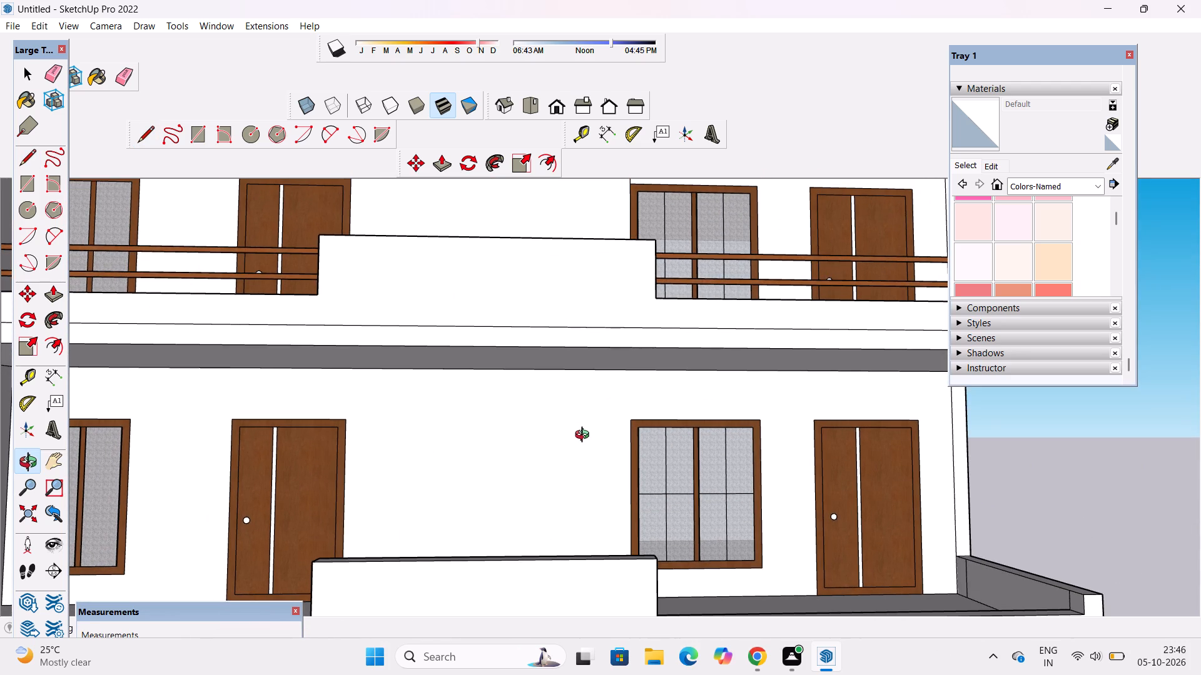
{"action": "key", "text": "l"}
{"action": "scroll", "coordinate": [646, 438], "scroll_direction": "up", "scroll_amount": 4}
{"action": "left_click", "coordinate": [621, 410]}
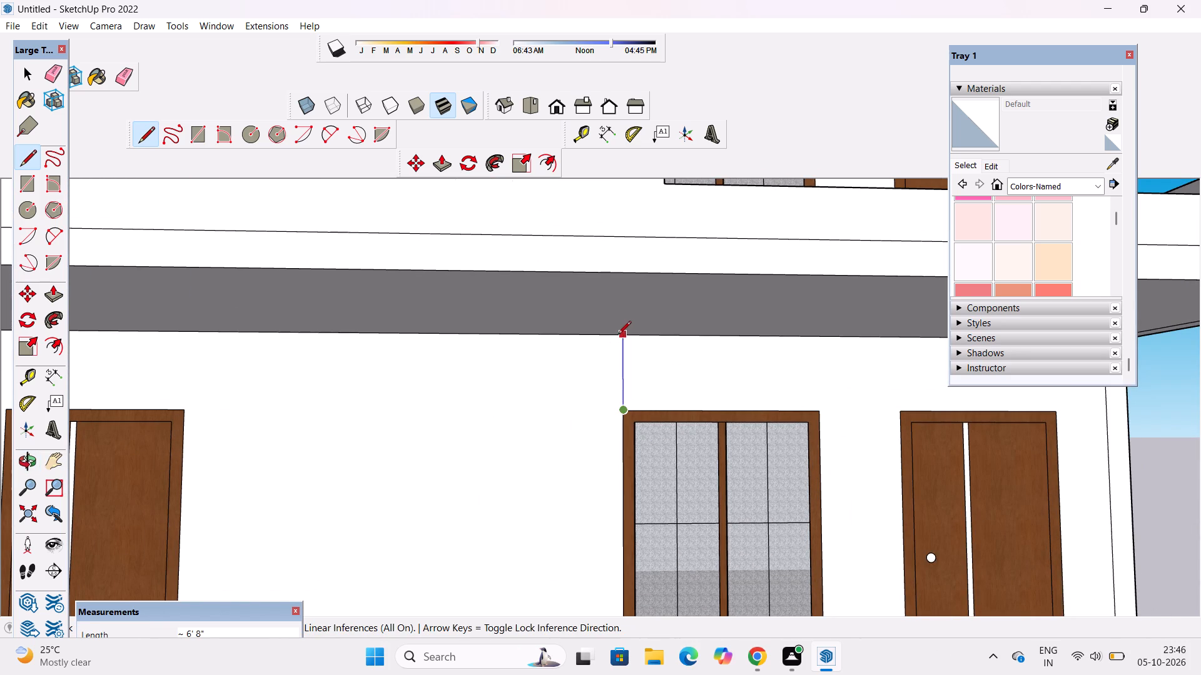
{"action": "left_click", "coordinate": [621, 336]}
{"action": "scroll", "coordinate": [622, 336], "scroll_direction": "down", "scroll_amount": 2}
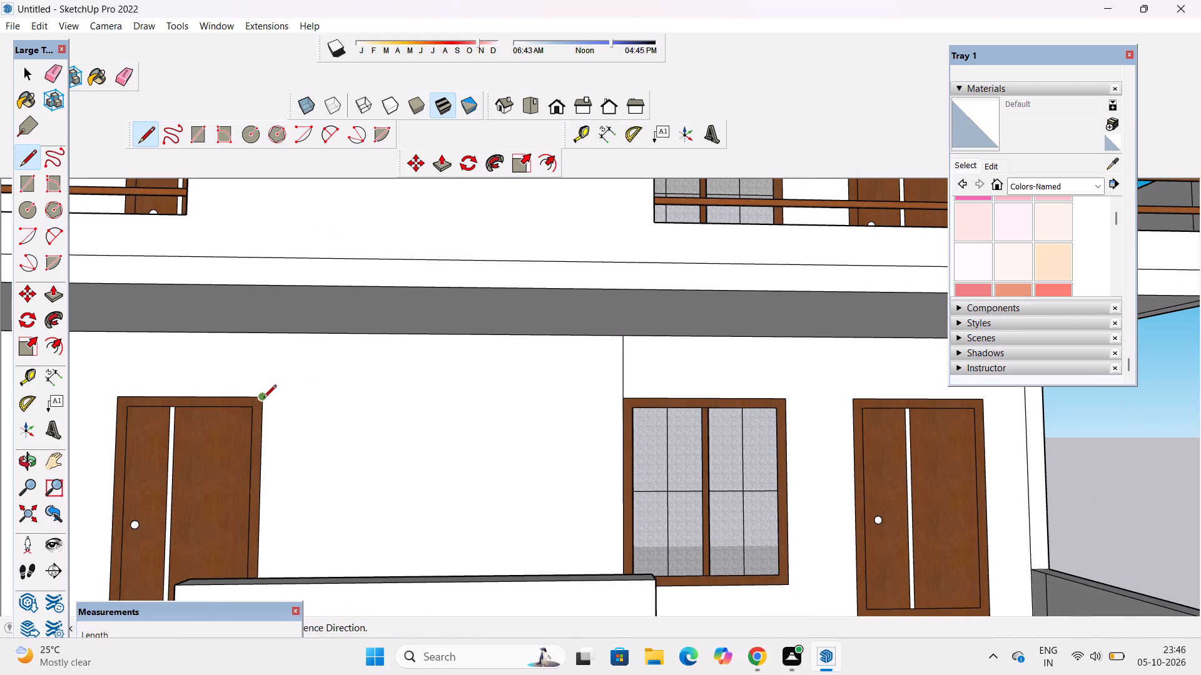
{"action": "left_click", "coordinate": [263, 399]}
{"action": "left_click", "coordinate": [269, 334]}
{"action": "key", "text": "space"}
Draw a vertical line from the lower left corner of the lowest balcony's right window down to the floor.
{"action": "key", "text": "o"}
{"action": "scroll", "coordinate": [381, 317], "scroll_direction": "down", "scroll_amount": 6}
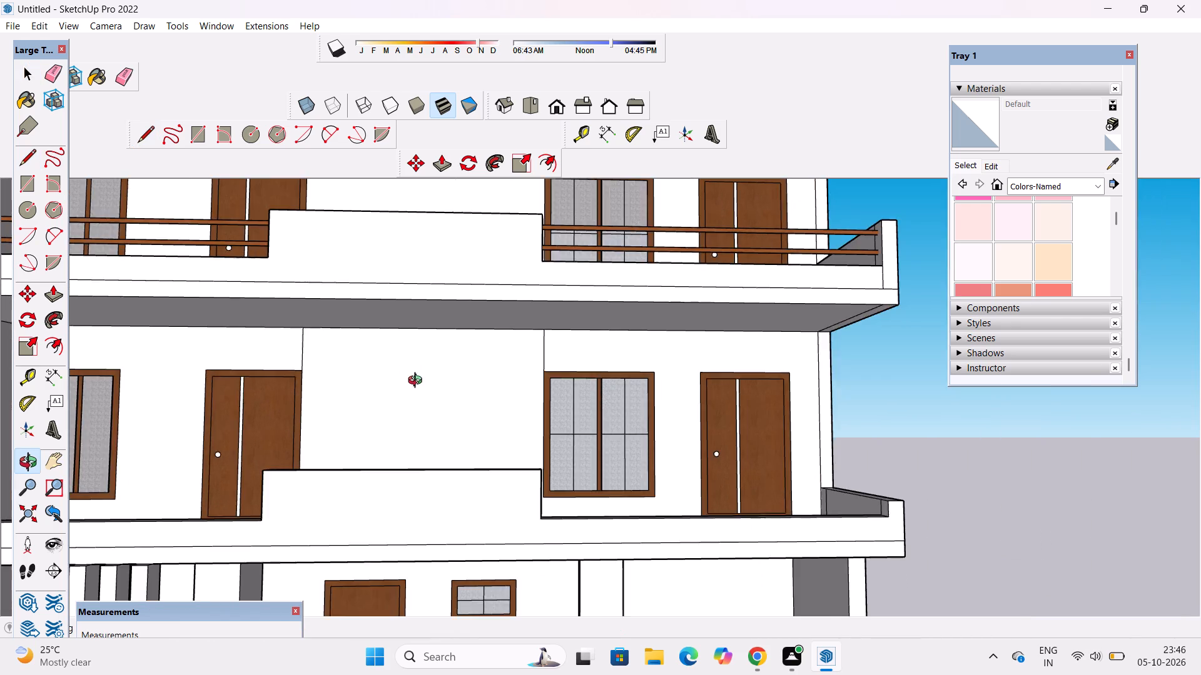
{"action": "left_click_drag", "start_coordinate": [427, 401], "coordinate": [438, 519]}
{"action": "left_click_drag", "start_coordinate": [453, 493], "coordinate": [495, 439], "text": "shift"}
{"action": "scroll", "coordinate": [506, 421], "scroll_direction": "up", "scroll_amount": 5}
{"action": "left_click_drag", "start_coordinate": [554, 429], "coordinate": [537, 432]}
{"action": "scroll", "coordinate": [575, 420], "scroll_direction": "up", "scroll_amount": 3}
{"action": "key", "text": "l"}
{"action": "scroll", "coordinate": [600, 416], "scroll_direction": "up", "scroll_amount": 3}
{"action": "left_click", "coordinate": [644, 402]}
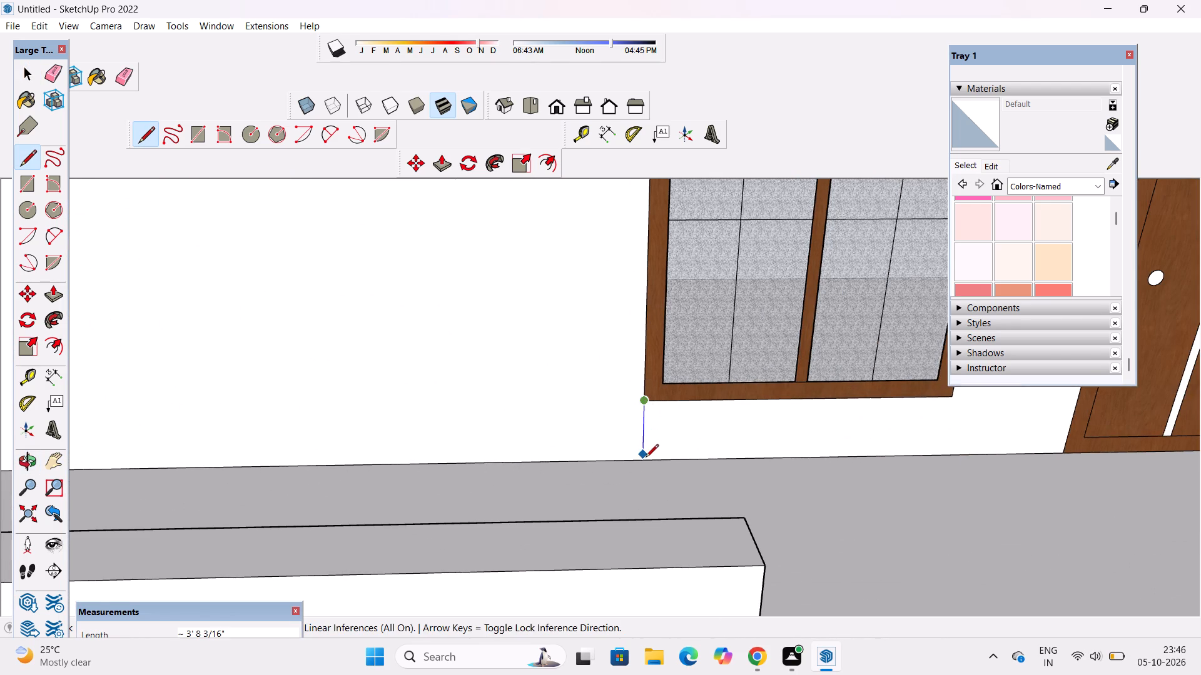
{"action": "left_click", "coordinate": [643, 460]}
{"action": "key", "text": "space"}
Paint the central wall sections of the lowest, middle and top balconies with Stone Sandstone Ashlar from Brick, Cladding and Siding.
{"action": "key", "text": "o"}
{"action": "scroll", "coordinate": [639, 460], "scroll_direction": "down", "scroll_amount": 4}
{"action": "left_click_drag", "start_coordinate": [636, 487], "coordinate": [640, 511], "text": "shift"}
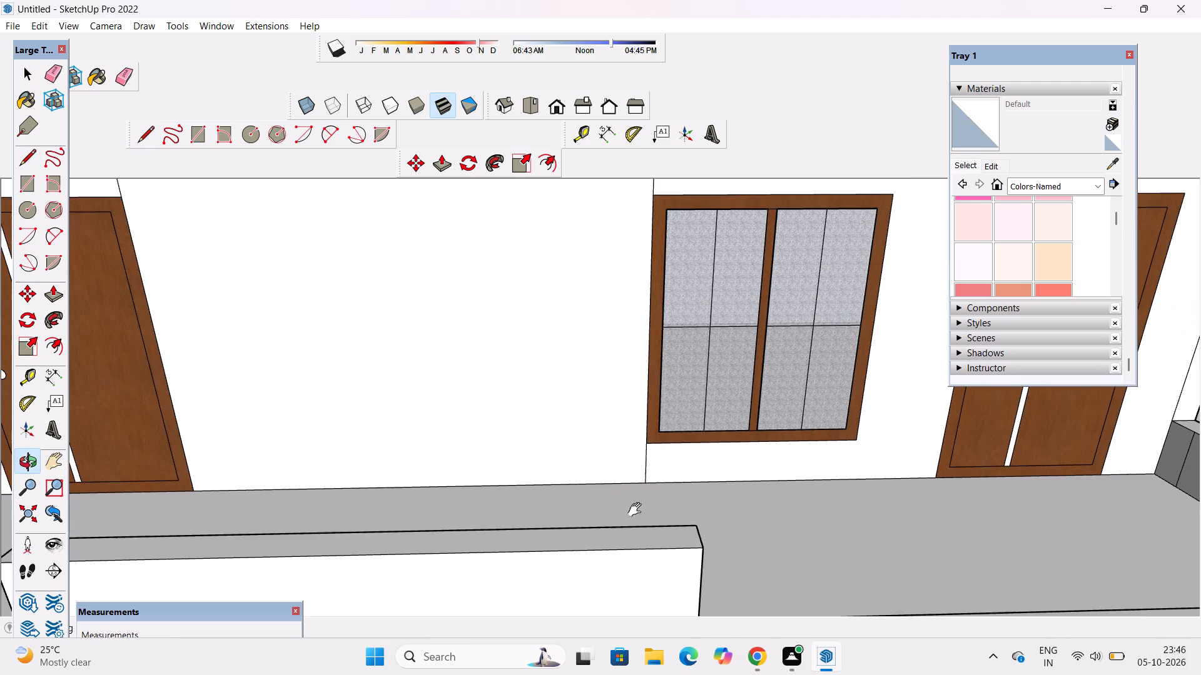
{"action": "left_click_drag", "start_coordinate": [637, 486], "coordinate": [637, 470]}
{"action": "left_click", "coordinate": [1022, 181]}
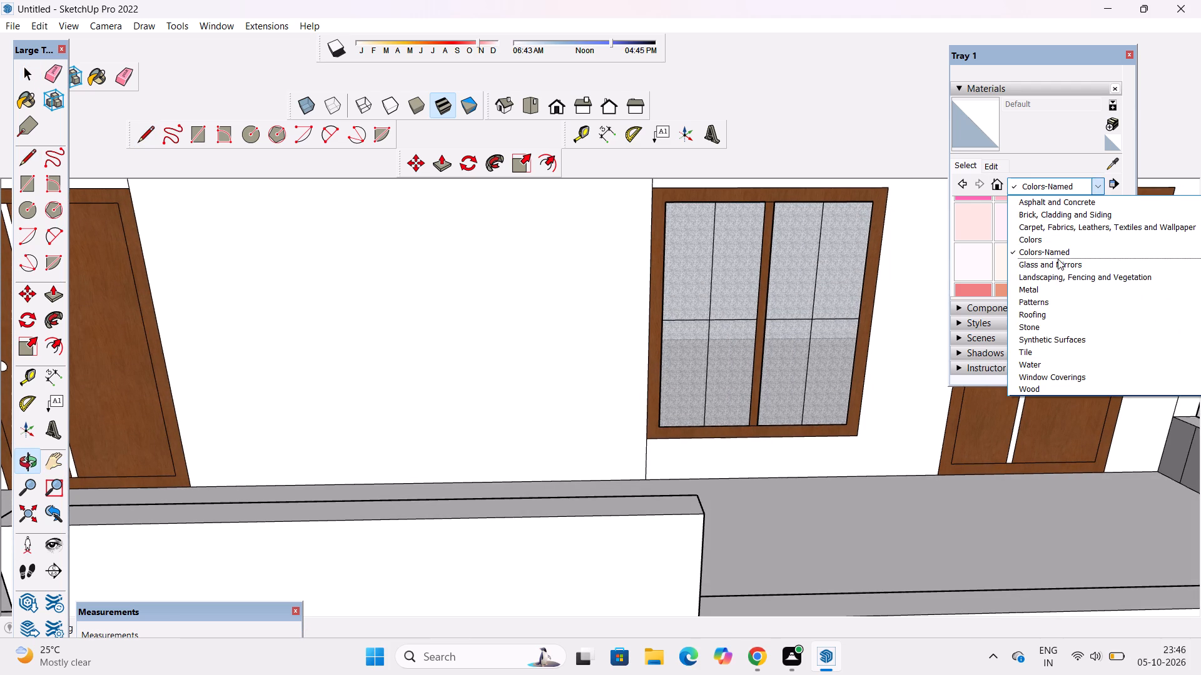
{"action": "left_click", "coordinate": [1045, 212]}
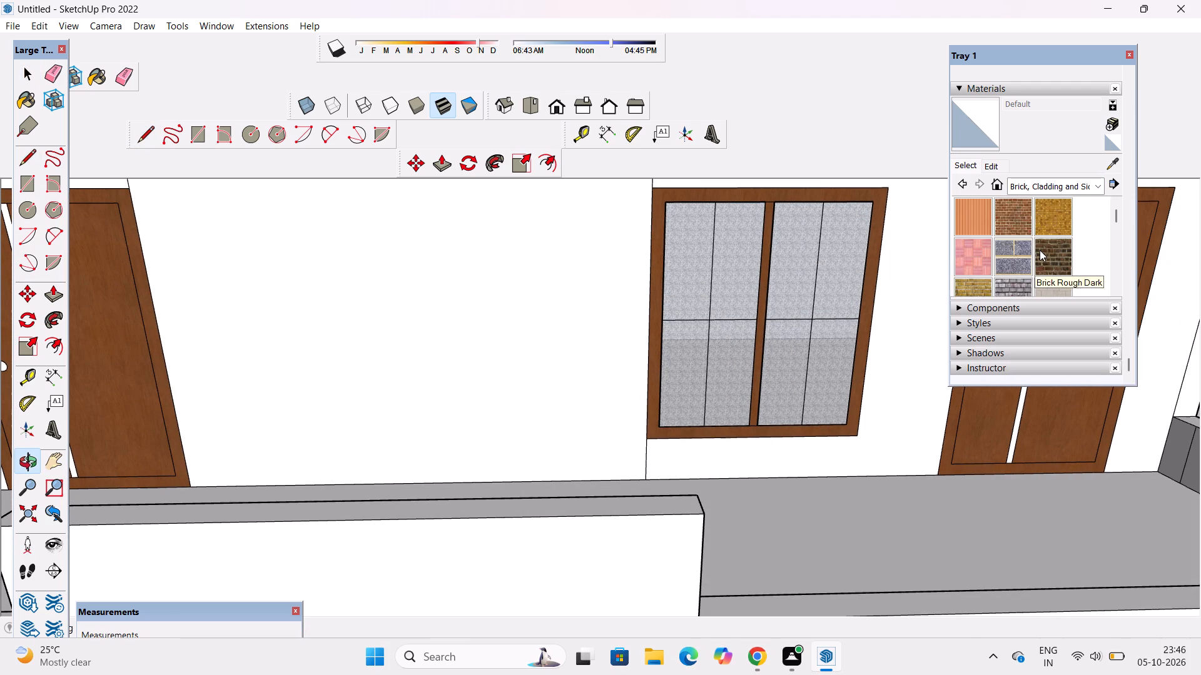
{"action": "scroll", "coordinate": [1040, 250], "scroll_direction": "down", "scroll_amount": 3}
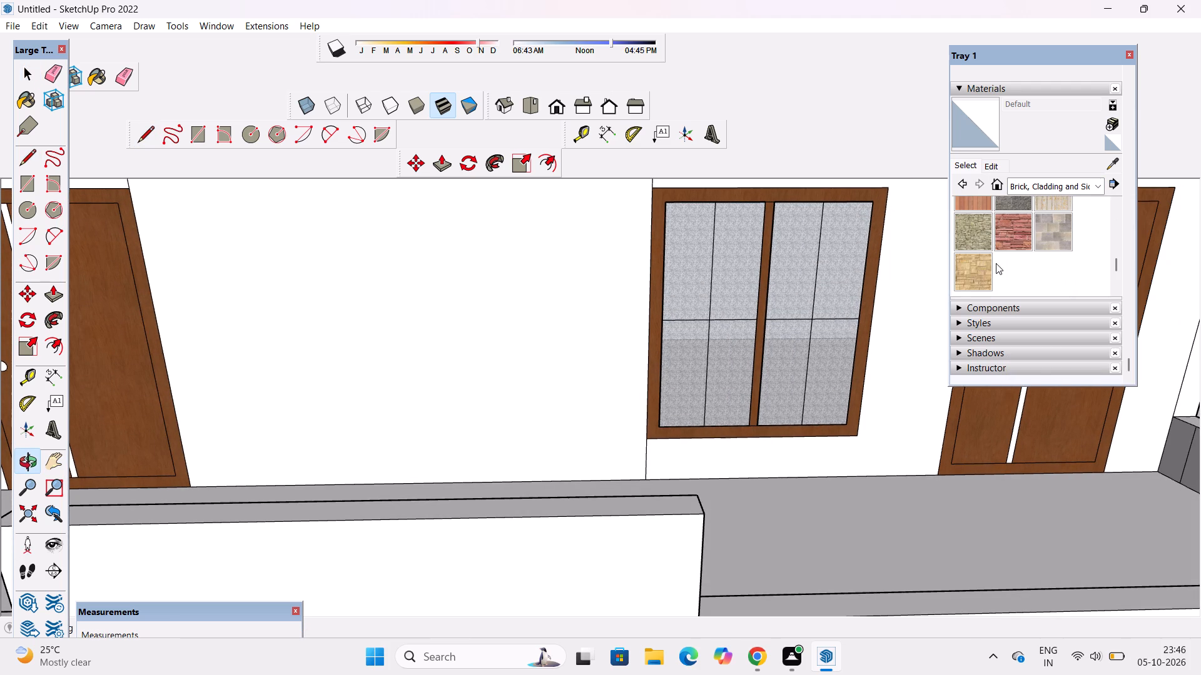
{"action": "left_click", "coordinate": [970, 274]}
{"action": "left_click", "coordinate": [485, 362]}
{"action": "scroll", "coordinate": [497, 373], "scroll_direction": "down", "scroll_amount": 10}
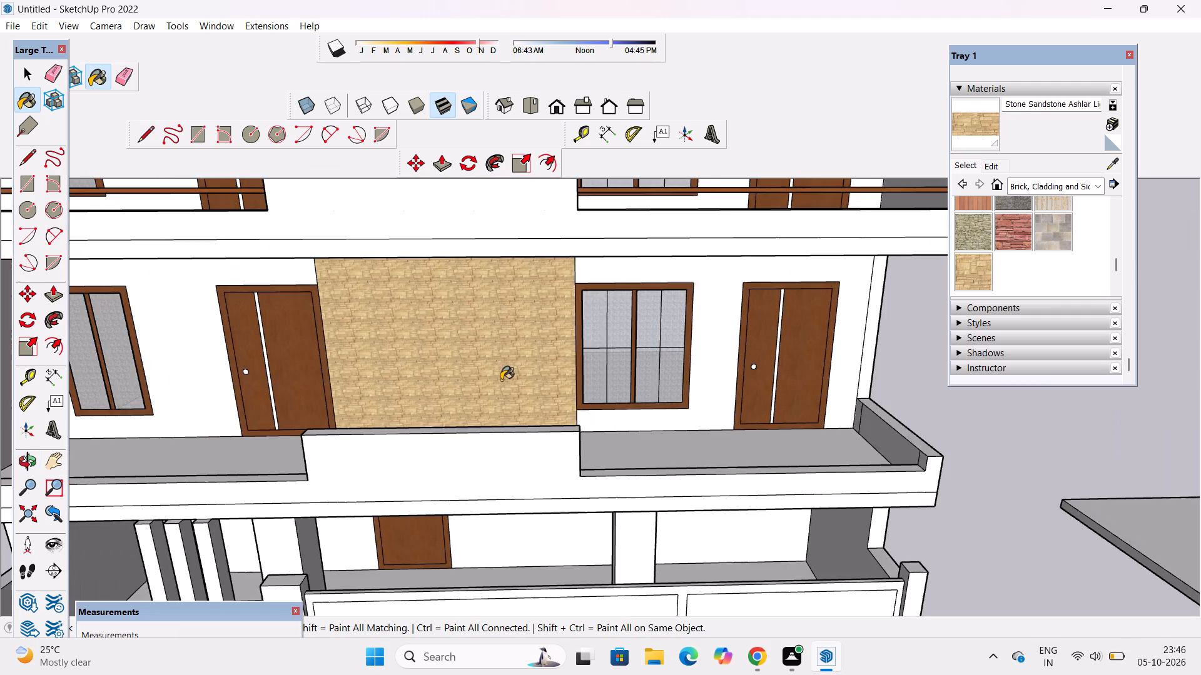
{"action": "scroll", "coordinate": [501, 380], "scroll_direction": "down", "scroll_amount": 5}
{"action": "left_click", "coordinate": [477, 237]}
{"action": "scroll", "coordinate": [482, 391], "scroll_direction": "down", "scroll_amount": 6}
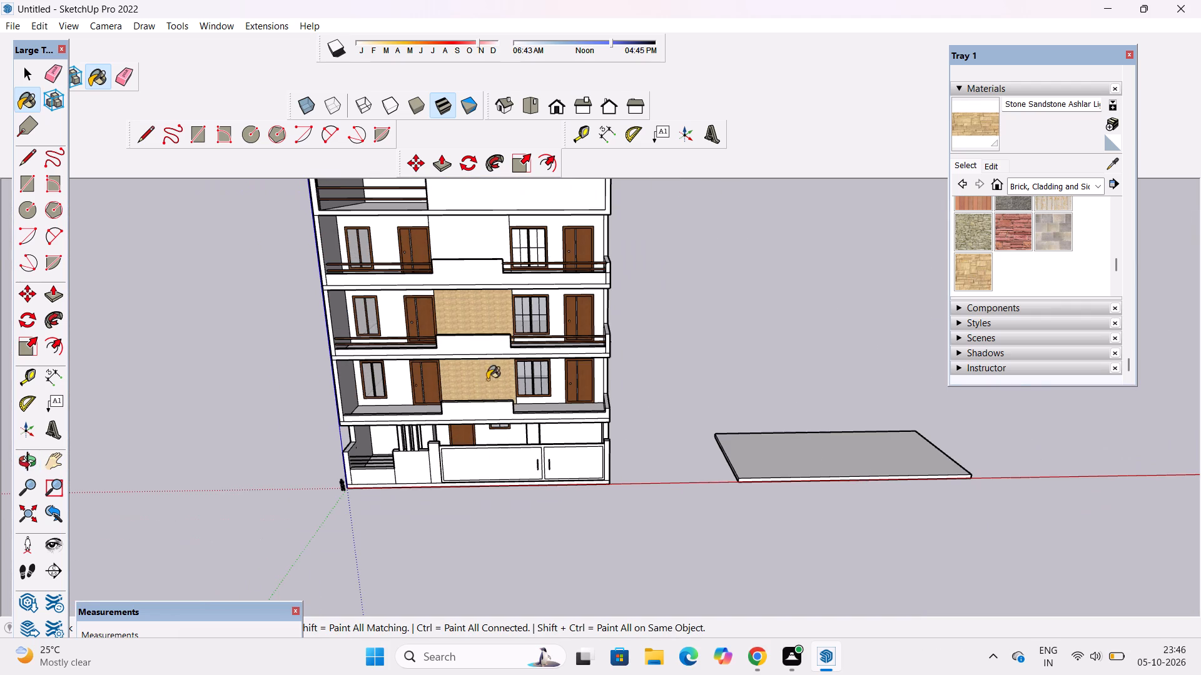
{"action": "left_click", "coordinate": [490, 240]}
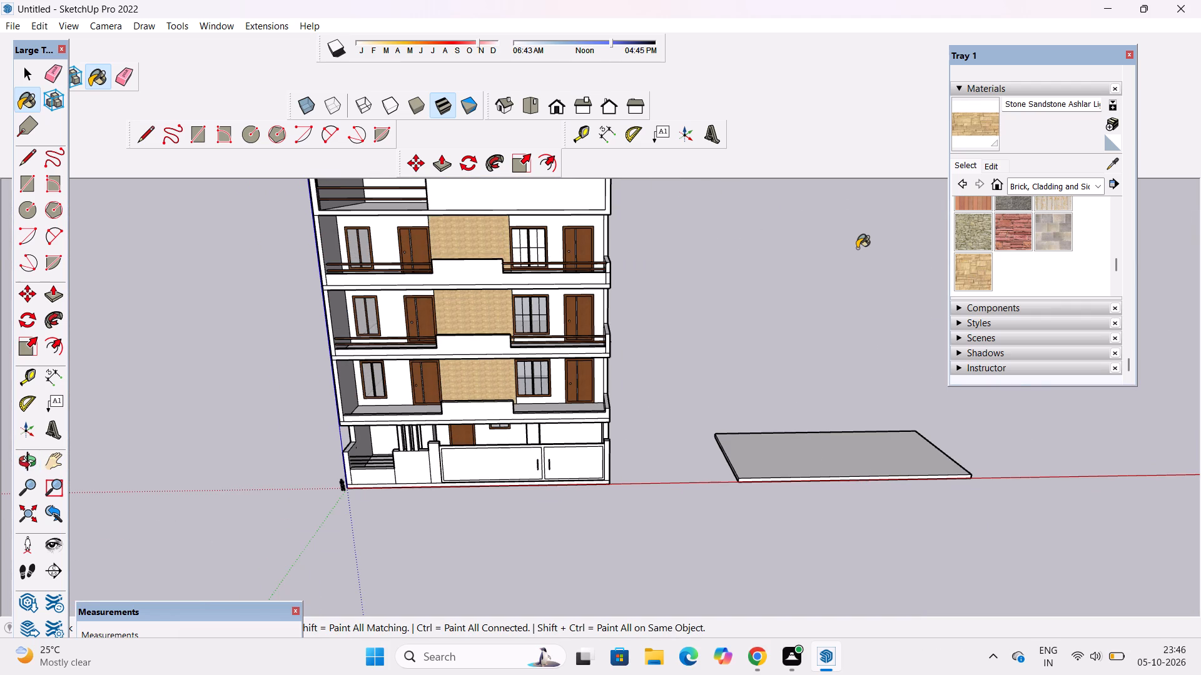
Undo the sandstone paint on the top, middle and lowest balconies' central wall sections and paint them with Stone Masonry Multi instead.
{"action": "key", "text": "ctrl+z"}
{"action": "key", "text": "ctrl+z"}
{"action": "key", "text": "ctrl+z"}
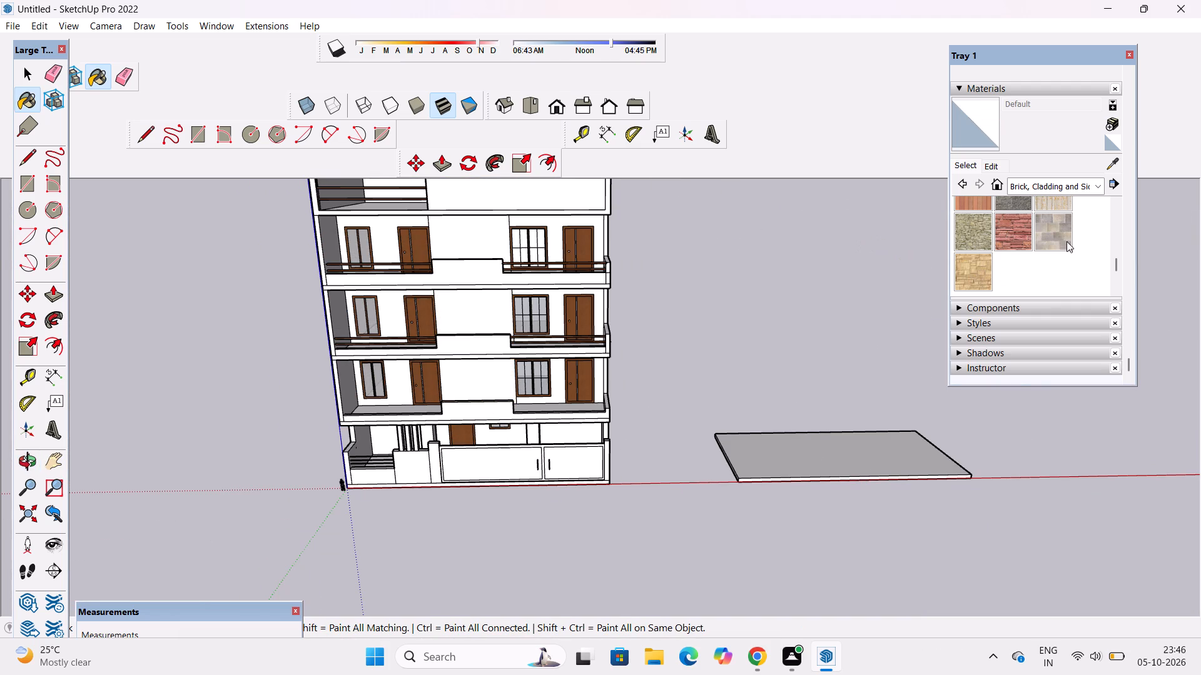
{"action": "left_click", "coordinate": [1059, 235]}
{"action": "left_click", "coordinate": [483, 238]}
{"action": "left_click", "coordinate": [490, 321]}
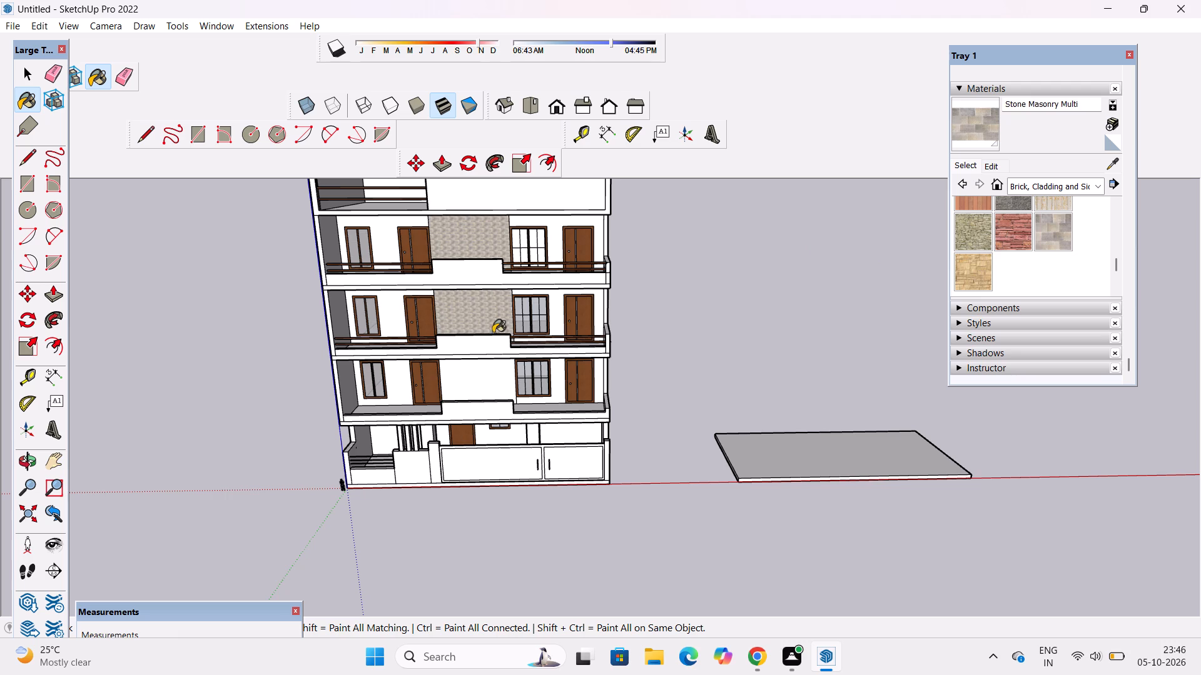
{"action": "left_click", "coordinate": [495, 388]}
Set the Stone Masonry Multi texture height to 5'.
{"action": "left_click", "coordinate": [990, 164]}
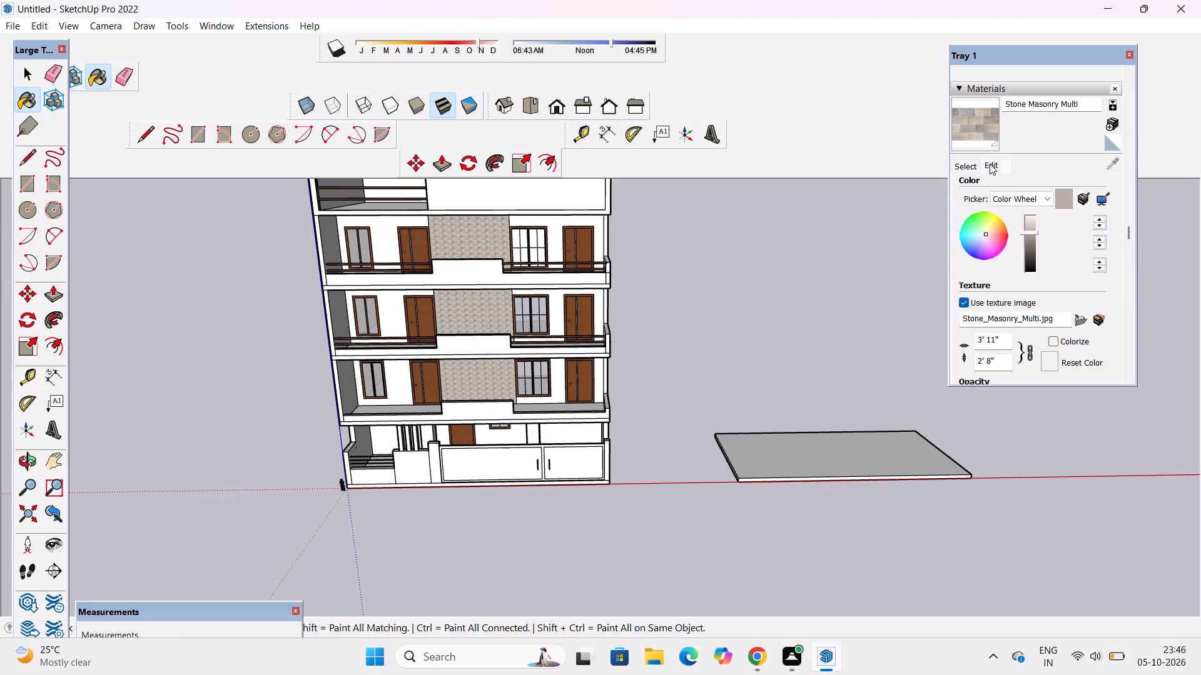
{"action": "left_click", "coordinate": [1001, 363]}
{"action": "key", "text": "BackSpace"}
{"action": "key", "text": "BackSpace"}
{"action": "key", "text": "BackSpace"}
{"action": "key", "text": "BackSpace"}
{"action": "key", "text": "BackSpace"}
{"action": "key", "text": "BackSpace"}
{"action": "key", "text": "BackSpace"}
{"action": "key", "text": "BackSpace"}
{"action": "key", "text": "BackSpace"}
{"action": "key", "text": "BackSpace"}
{"action": "key", "text": "BackSpace"}
{"action": "key", "text": "BackSpace"}
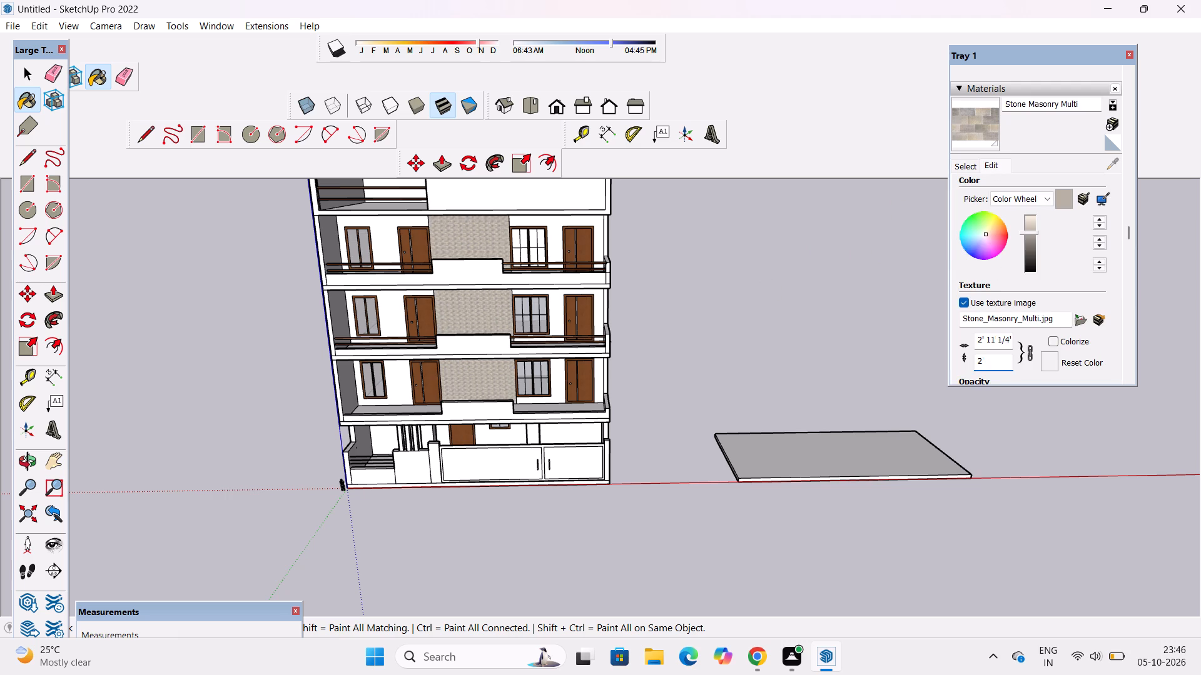
{"action": "type", "text": "5'"}
{"action": "key", "text": "Return"}
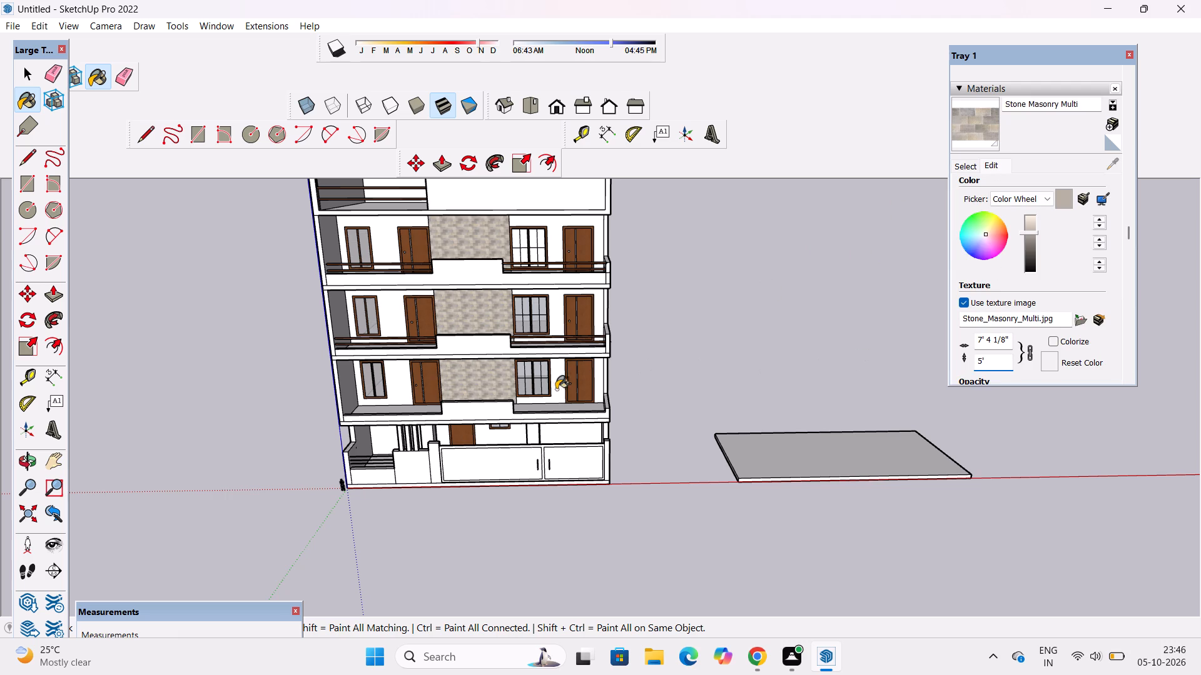
Examine the stone cladding's scale on the balcony walls from several angles and distances.
{"action": "key", "text": "o"}
{"action": "left_click", "coordinate": [29, 464]}
{"action": "left_click", "coordinate": [156, 291]}
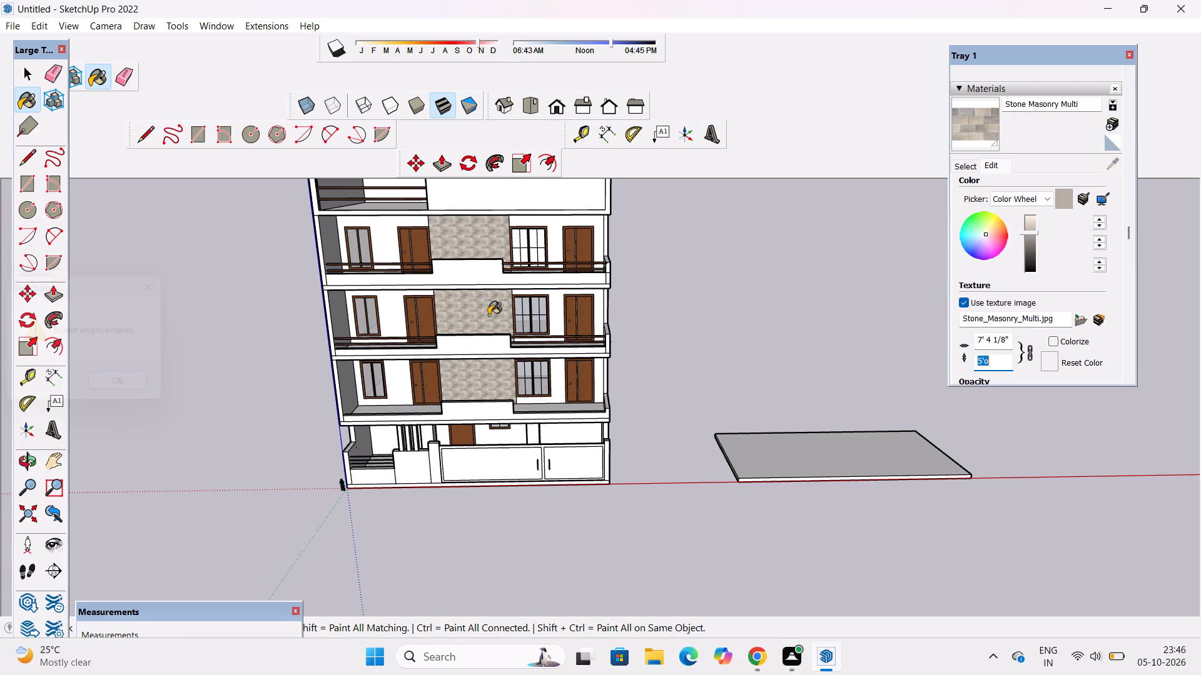
{"action": "scroll", "coordinate": [505, 321], "scroll_direction": "up", "scroll_amount": 3}
{"action": "key", "text": "space"}
{"action": "type", "text": "o"}
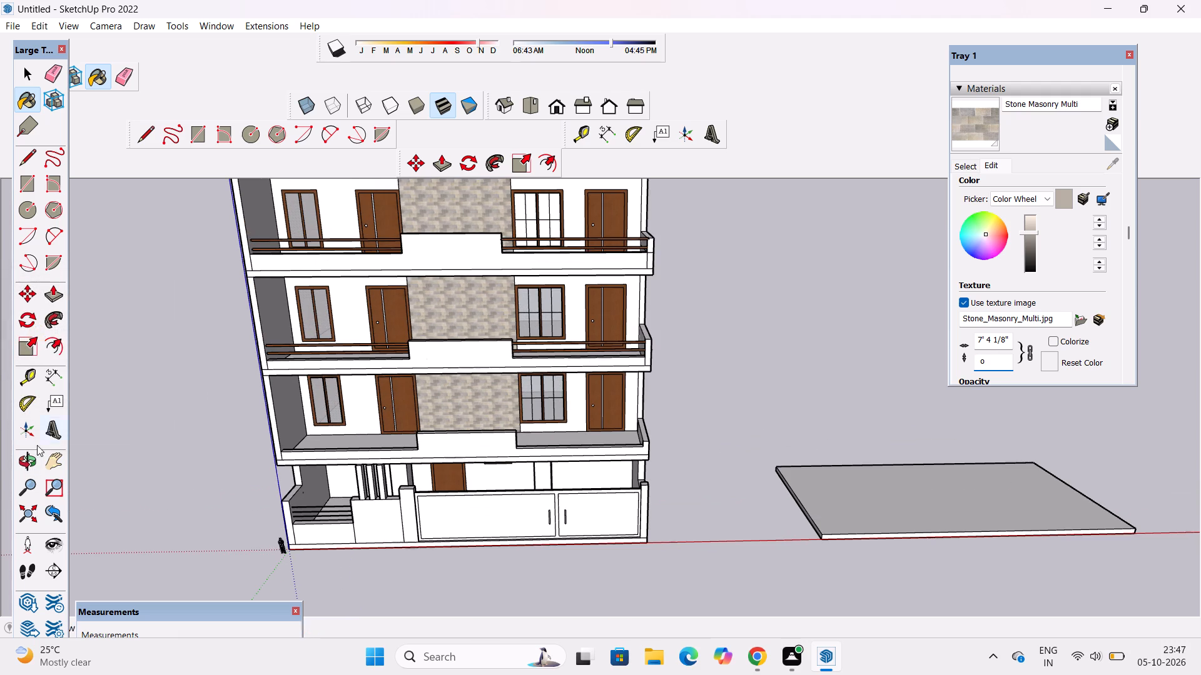
{"action": "left_click", "coordinate": [29, 463]}
{"action": "scroll", "coordinate": [398, 376], "scroll_direction": "down", "scroll_amount": 1}
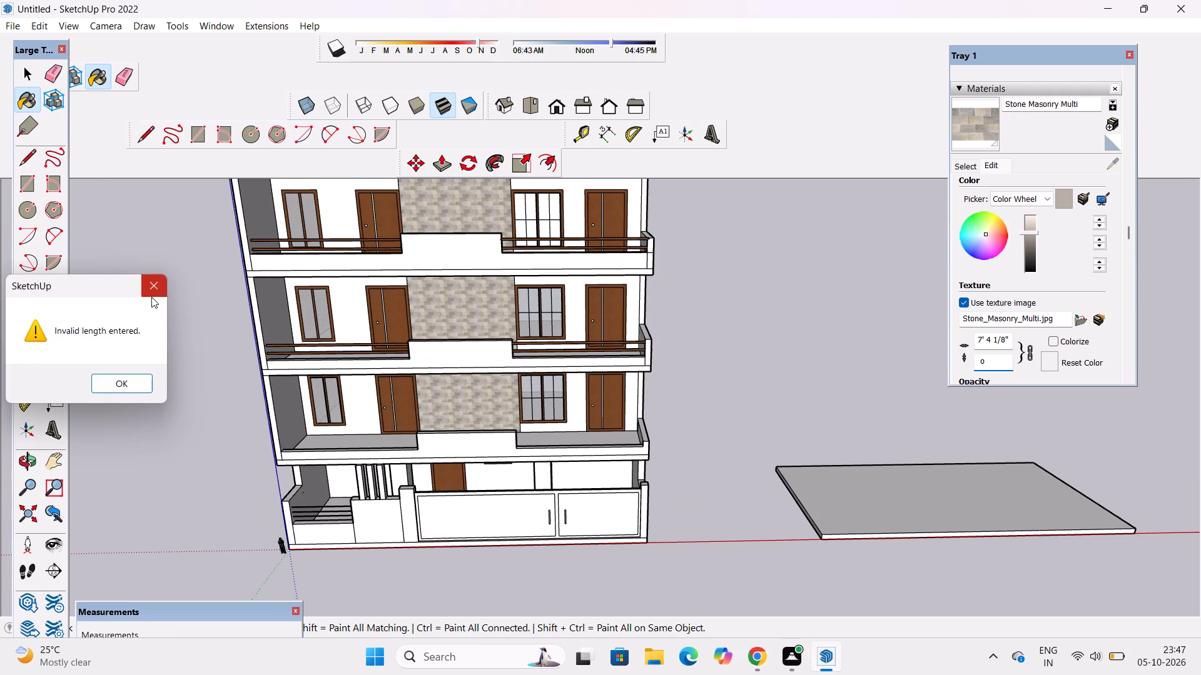
{"action": "left_click", "coordinate": [151, 297]}
{"action": "left_click", "coordinate": [31, 457]}
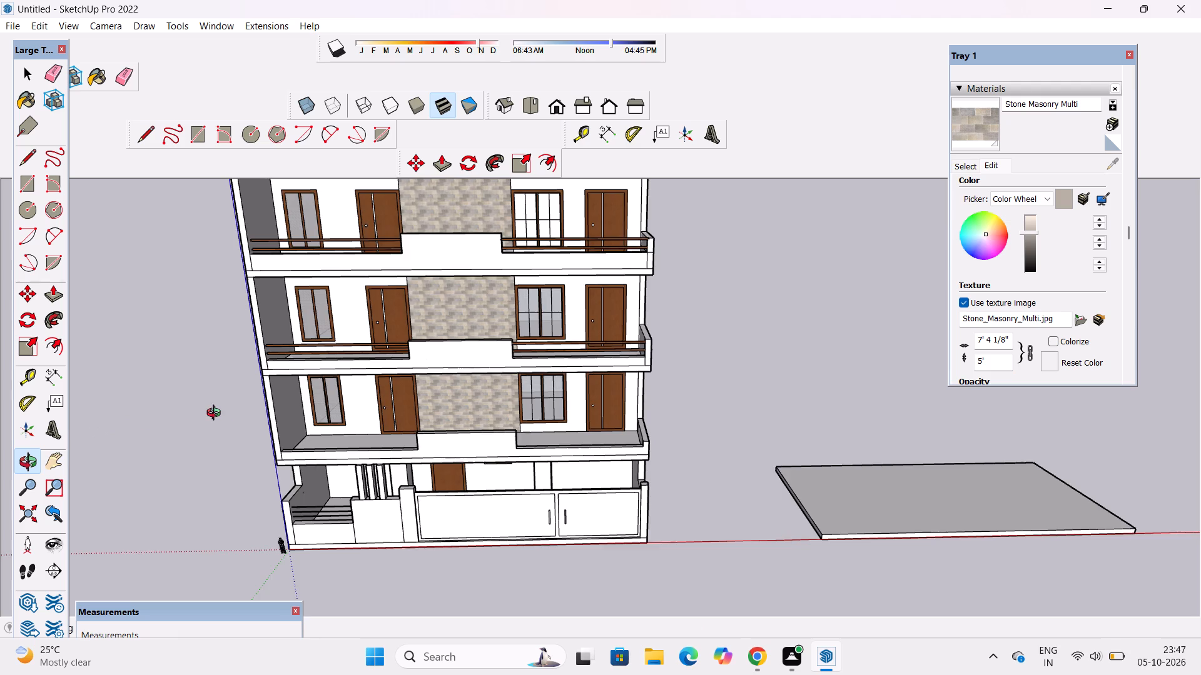
{"action": "scroll", "coordinate": [230, 414], "scroll_direction": "up", "scroll_amount": 3}
{"action": "left_click_drag", "start_coordinate": [293, 383], "coordinate": [310, 452], "text": "shift"}
{"action": "left_click_drag", "start_coordinate": [312, 456], "coordinate": [337, 301], "text": "shift"}
{"action": "scroll", "coordinate": [407, 318], "scroll_direction": "up", "scroll_amount": 2}
{"action": "scroll", "coordinate": [379, 297], "scroll_direction": "down", "scroll_amount": 6, "text": "shift"}
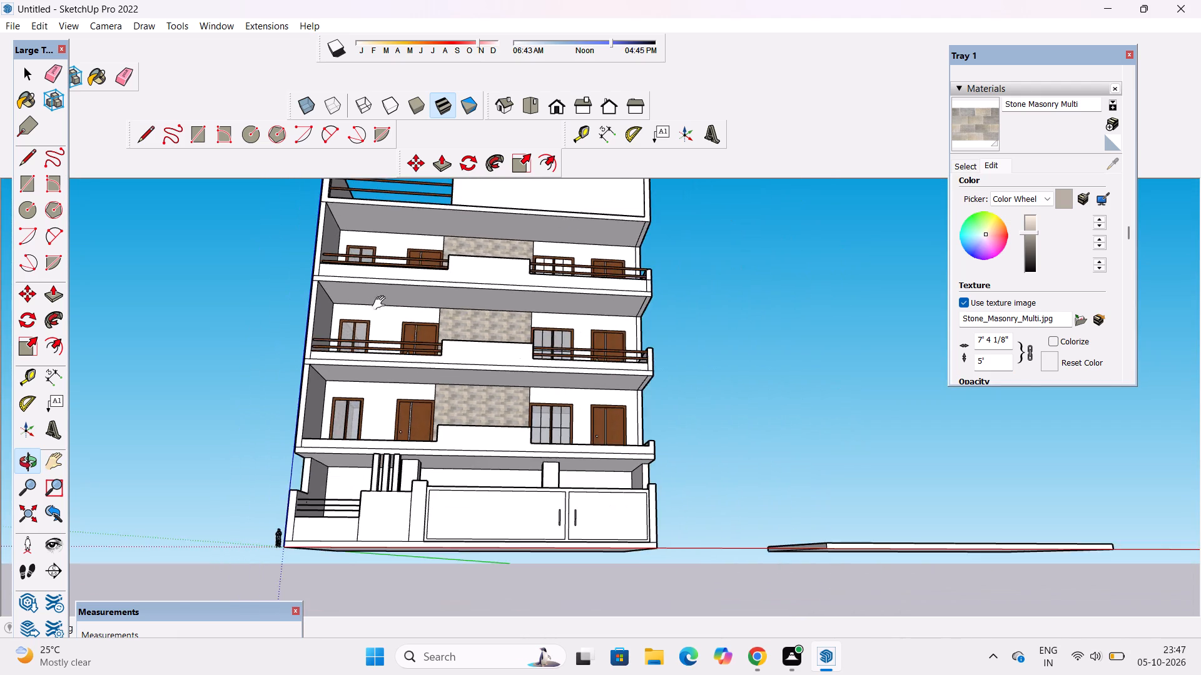
{"action": "left_click_drag", "start_coordinate": [428, 329], "coordinate": [346, 324], "text": "shift"}
{"action": "left_click_drag", "start_coordinate": [354, 327], "coordinate": [361, 389]}
{"action": "scroll", "coordinate": [397, 342], "scroll_direction": "down", "scroll_amount": 4}
{"action": "left_click_drag", "start_coordinate": [442, 339], "coordinate": [405, 372]}
{"action": "scroll", "coordinate": [453, 314], "scroll_direction": "up", "scroll_amount": 5}
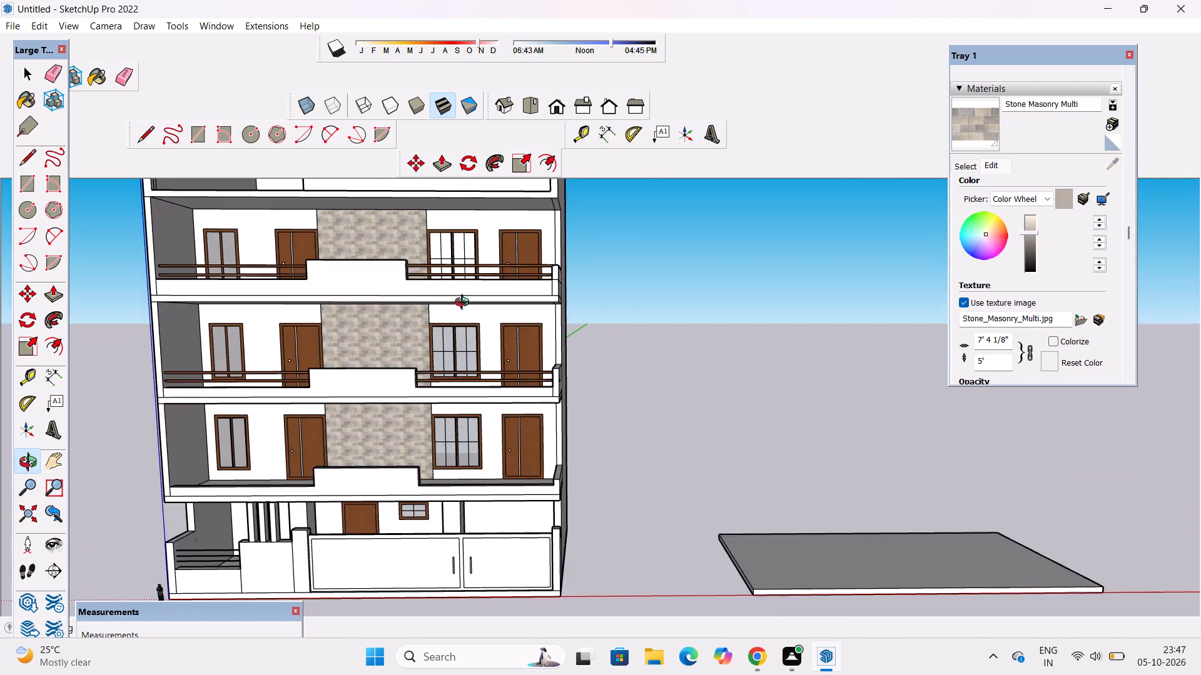
{"action": "left_click_drag", "start_coordinate": [465, 305], "coordinate": [462, 366], "text": "shift"}
{"action": "scroll", "coordinate": [433, 318], "scroll_direction": "up", "scroll_amount": 11}
{"action": "scroll", "coordinate": [425, 309], "scroll_direction": "down", "scroll_amount": 5}
{"action": "left_click_drag", "start_coordinate": [420, 334], "coordinate": [442, 319], "text": "shift"}
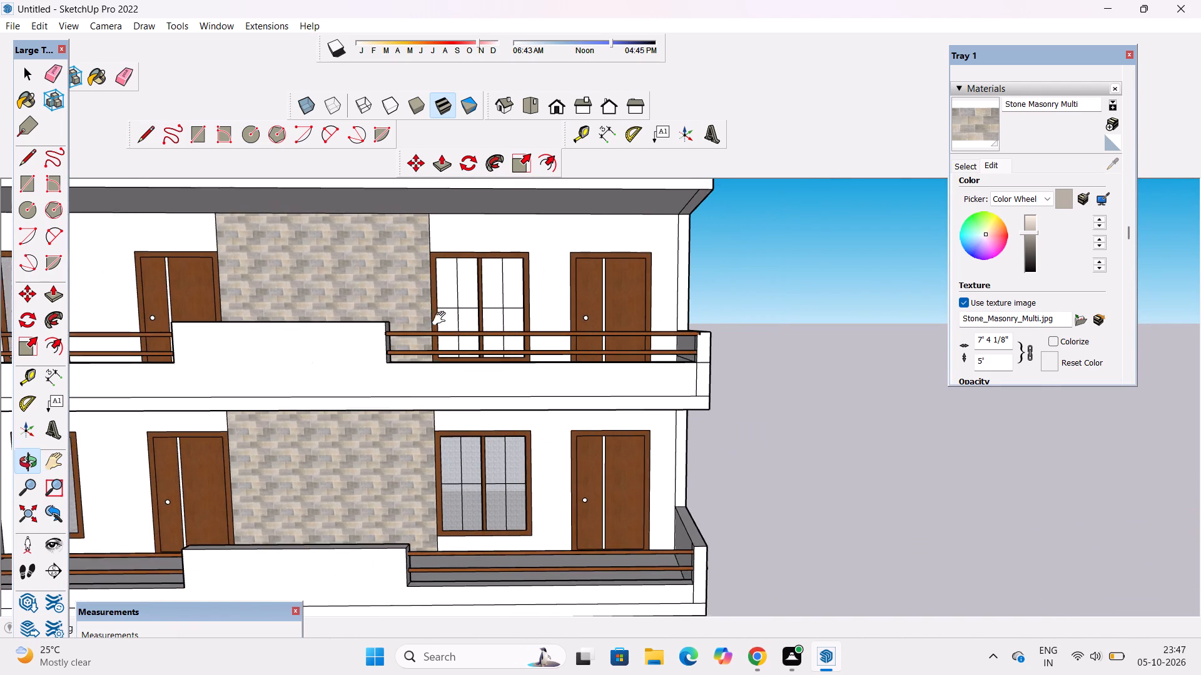
{"action": "left_click_drag", "start_coordinate": [442, 319], "coordinate": [443, 319], "text": "shift"}
{"action": "scroll", "coordinate": [397, 308], "scroll_direction": "down", "scroll_amount": 11, "text": "shift"}
{"action": "left_click_drag", "start_coordinate": [296, 351], "coordinate": [367, 349], "text": "shift"}
{"action": "scroll", "coordinate": [370, 324], "scroll_direction": "up", "scroll_amount": 5, "text": "shift"}
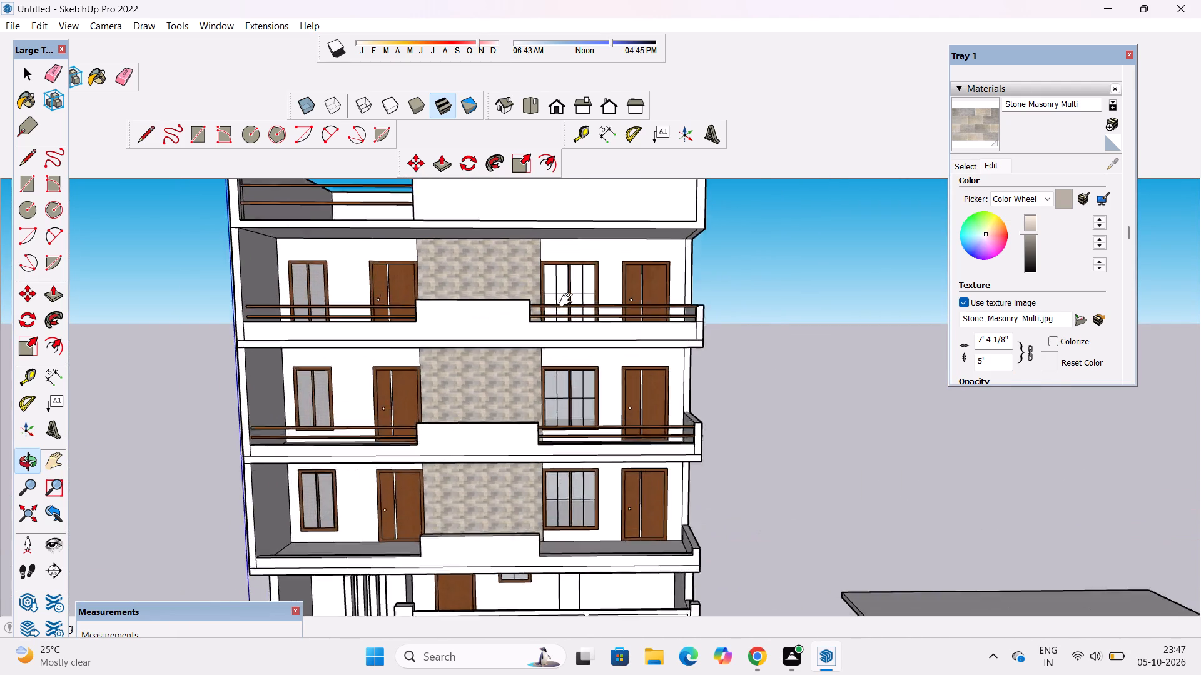
Paint the four upper panes of the top balcony's right window with Translucent Glass Blue from Glass and Mirrors.
{"action": "scroll", "coordinate": [569, 300], "scroll_direction": "up", "scroll_amount": 4, "text": "shift"}
{"action": "left_click_drag", "start_coordinate": [584, 305], "coordinate": [474, 306], "text": "shift"}
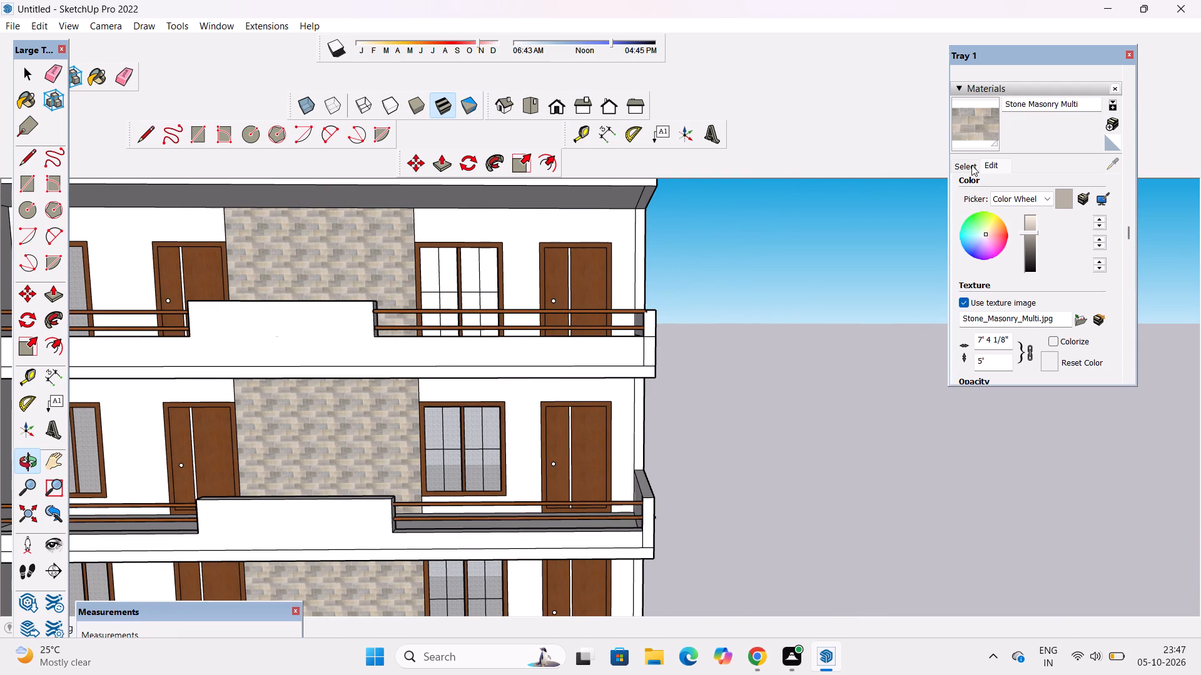
{"action": "left_click", "coordinate": [975, 168]}
{"action": "left_click", "coordinate": [1037, 192]}
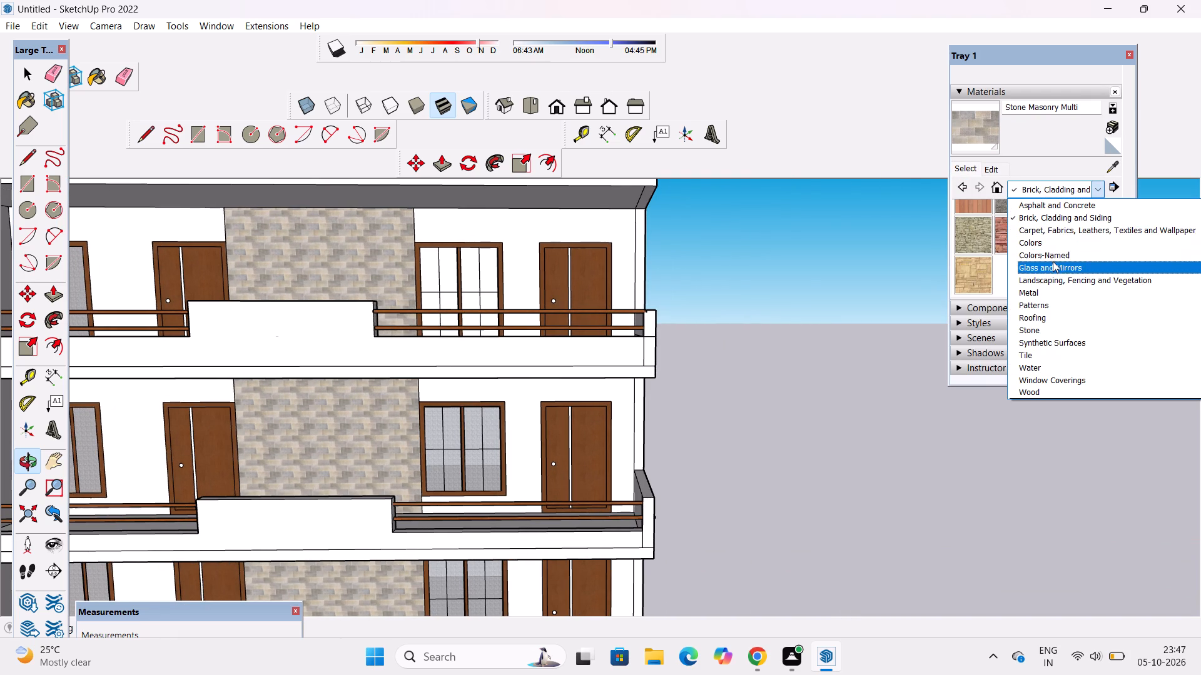
{"action": "left_click", "coordinate": [1053, 262]}
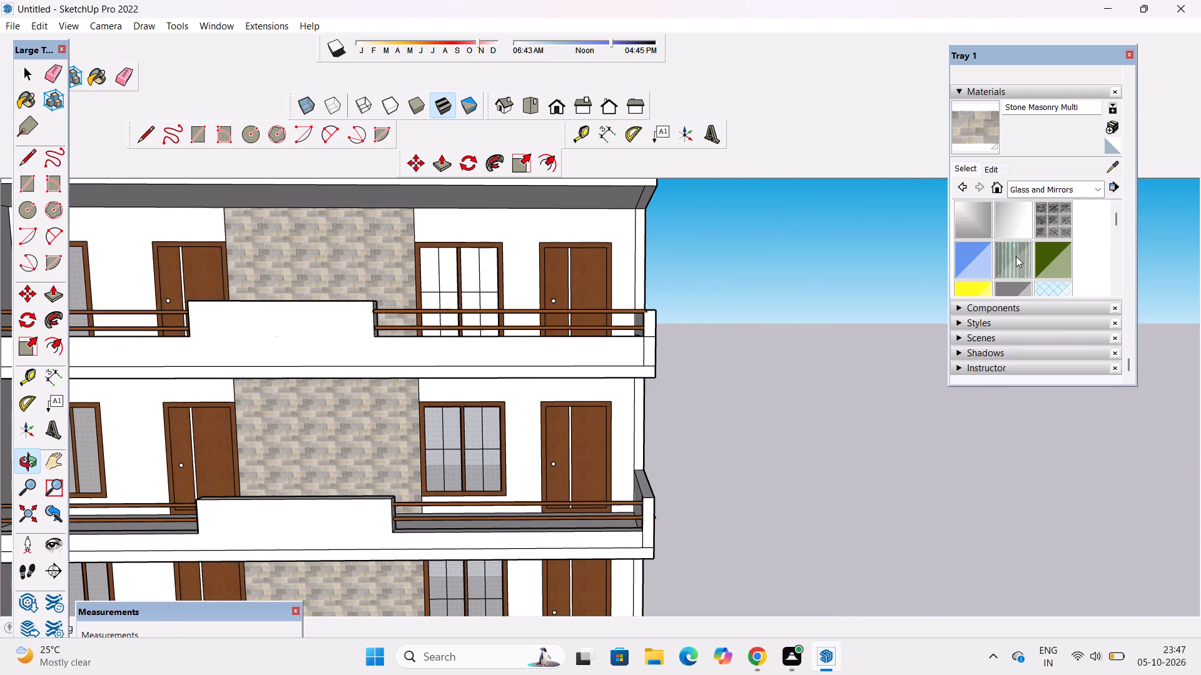
{"action": "scroll", "coordinate": [1000, 249], "scroll_direction": "down", "scroll_amount": 1}
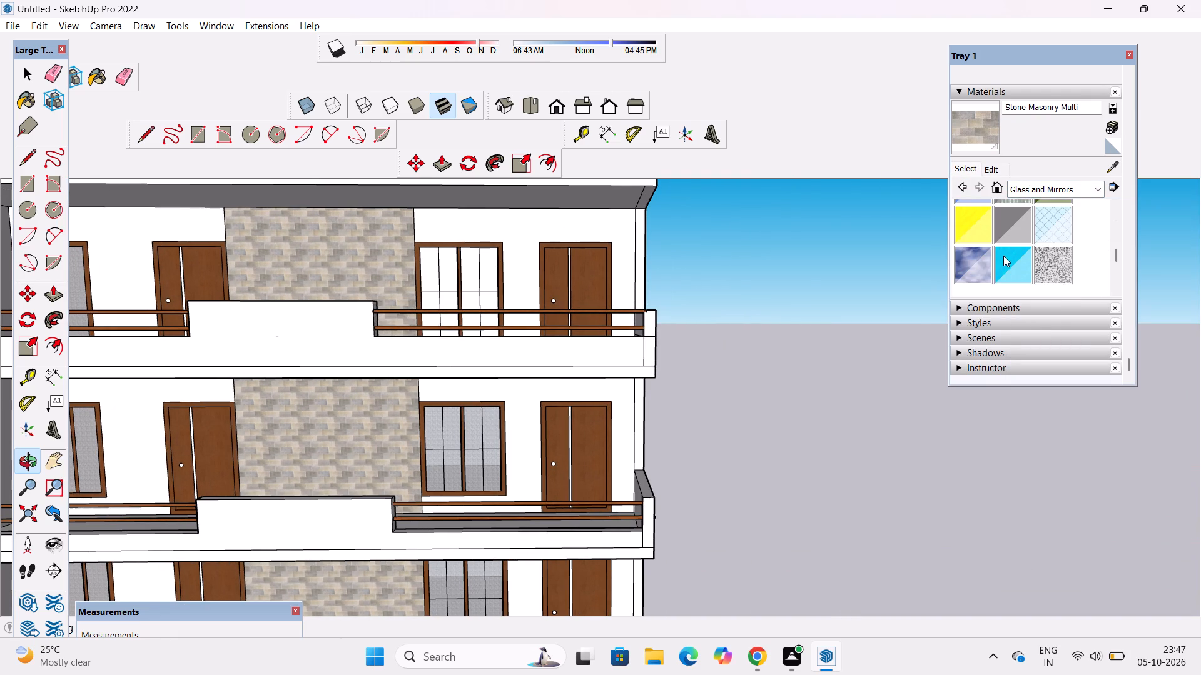
{"action": "scroll", "coordinate": [1003, 256], "scroll_direction": "up", "scroll_amount": 1}
{"action": "left_click", "coordinate": [963, 257]}
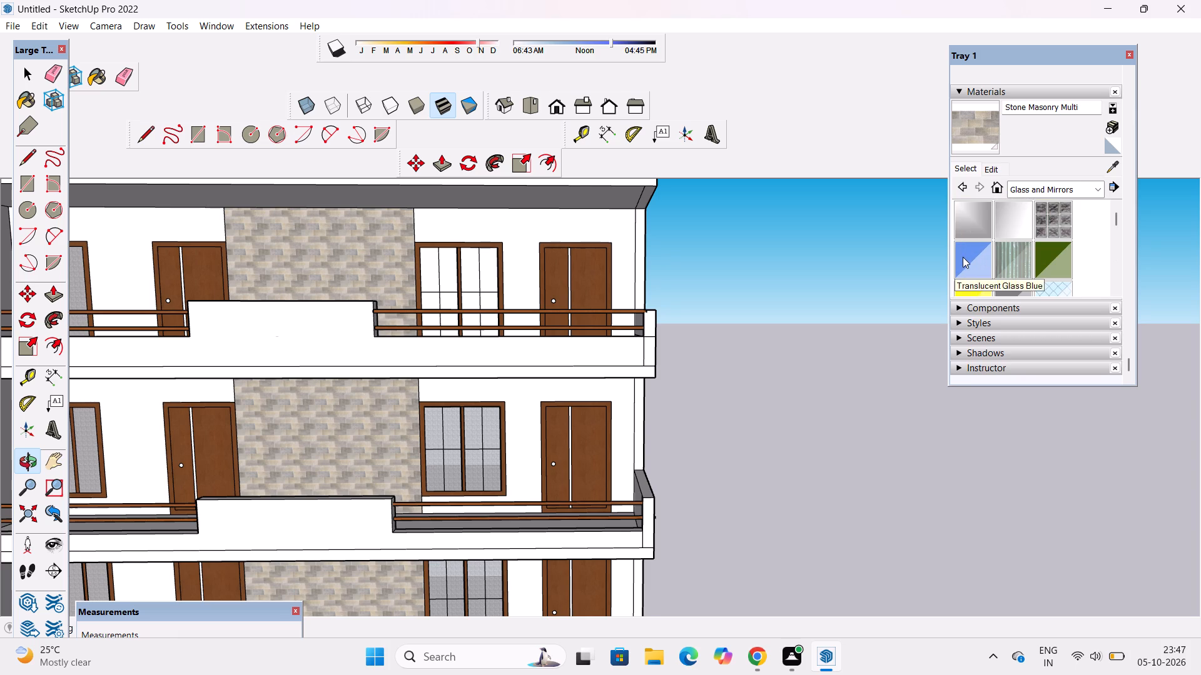
{"action": "scroll", "coordinate": [858, 259], "scroll_direction": "down", "scroll_amount": 2}
{"action": "left_click", "coordinate": [543, 262]}
{"action": "left_click", "coordinate": [527, 264]}
{"action": "left_click", "coordinate": [514, 264]}
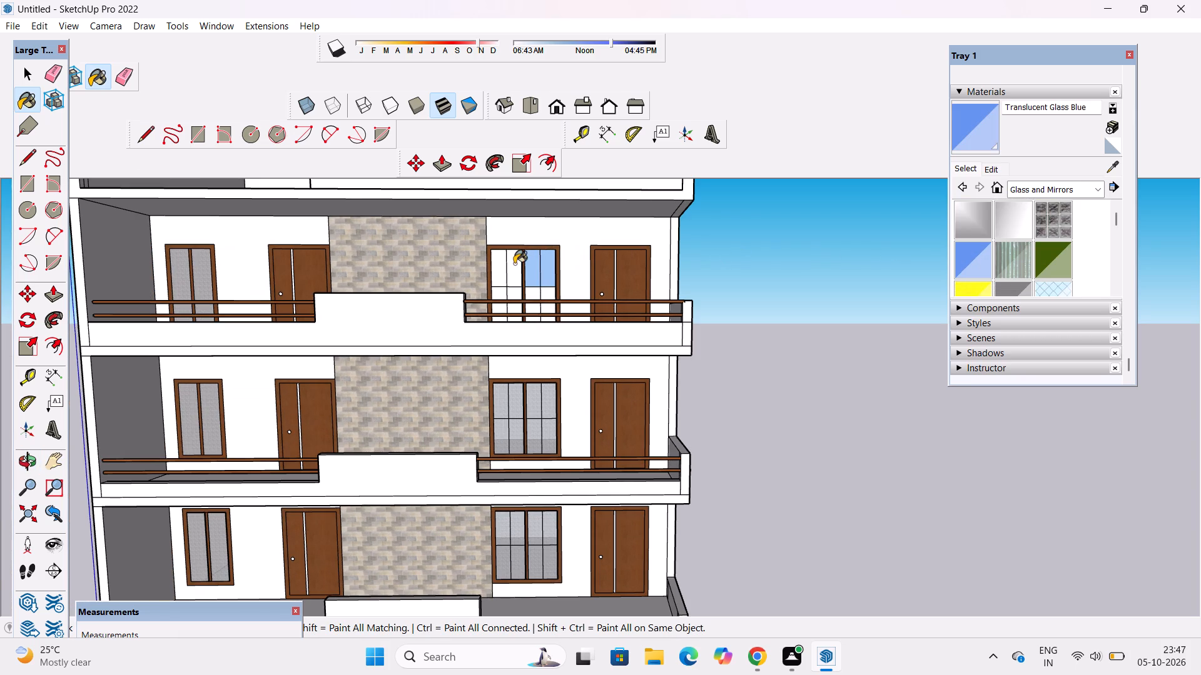
{"action": "left_click", "coordinate": [501, 264]}
Paint the four lower panes of the top balcony's right window with Translucent Glass Blue, undoing any misplaced paint.
{"action": "left_click", "coordinate": [506, 299]}
{"action": "left_click", "coordinate": [512, 298]}
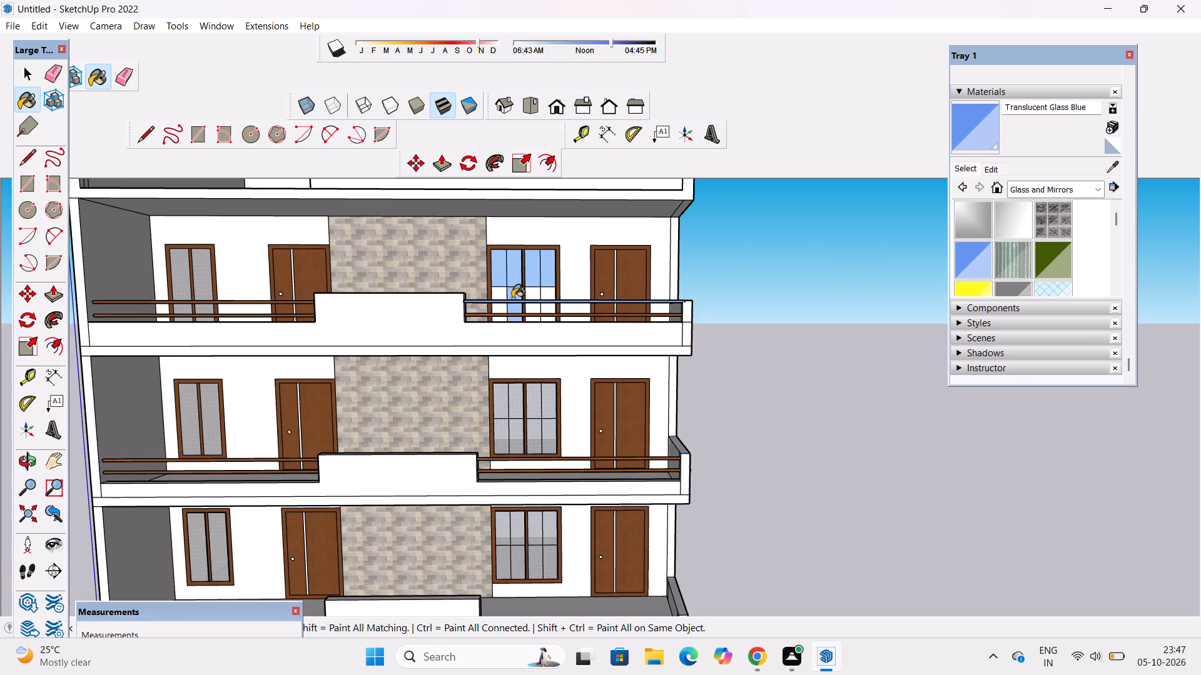
{"action": "key", "text": "ctrl+z"}
{"action": "key", "text": "ctrl+z"}
{"action": "scroll", "coordinate": [509, 297], "scroll_direction": "up", "scroll_amount": 9}
{"action": "left_click", "coordinate": [490, 296]}
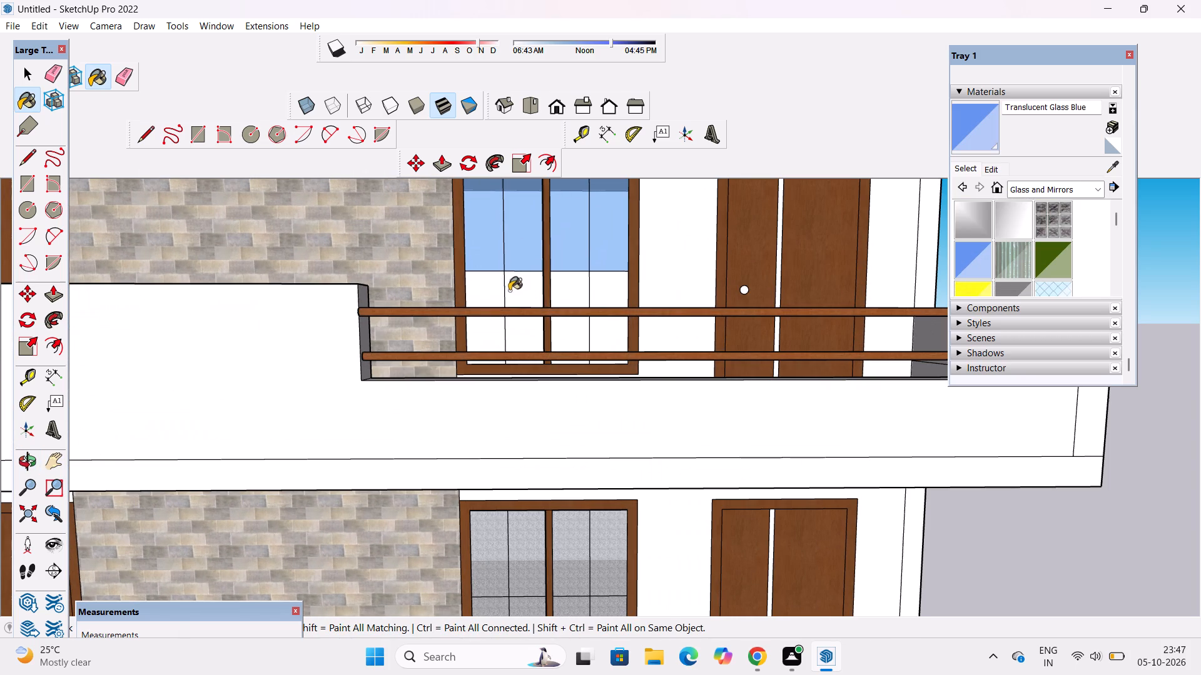
{"action": "left_click", "coordinate": [516, 290]}
{"action": "left_click", "coordinate": [572, 289]}
{"action": "left_click", "coordinate": [604, 288]}
Paint all eight panes of the middle balcony's right window with Translucent Glass Blue.
{"action": "scroll", "coordinate": [506, 274], "scroll_direction": "down", "scroll_amount": 3}
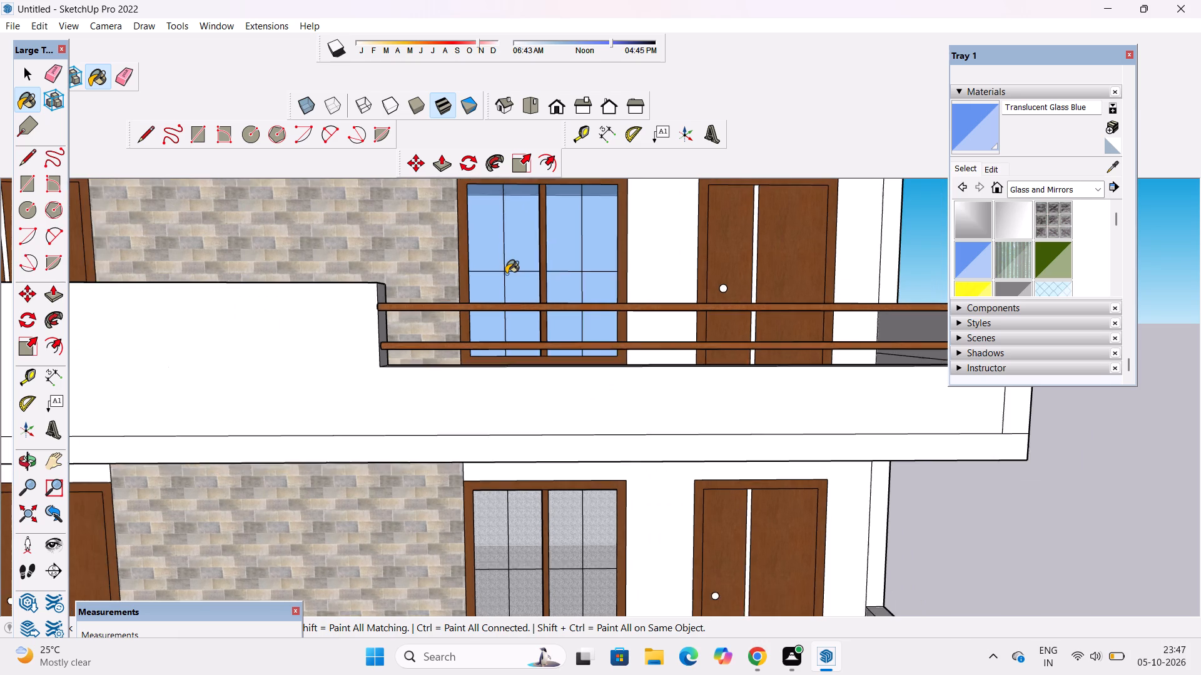
{"action": "scroll", "coordinate": [506, 274], "scroll_direction": "down", "scroll_amount": 13}
{"action": "scroll", "coordinate": [566, 340], "scroll_direction": "up", "scroll_amount": 9}
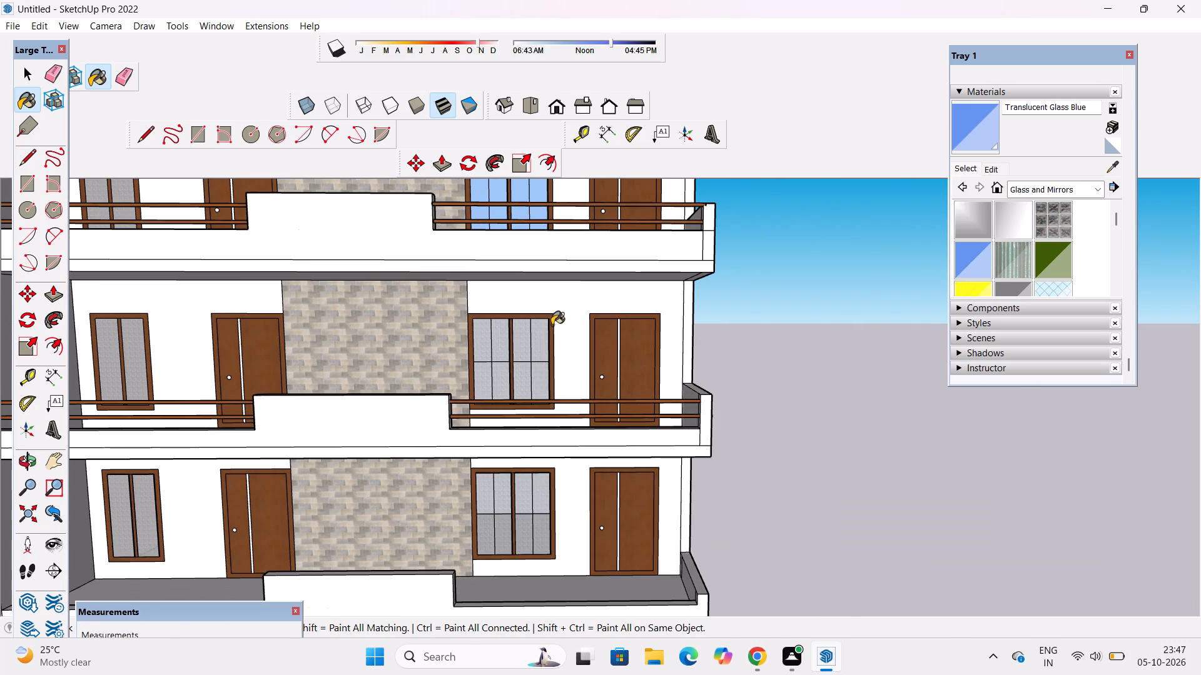
{"action": "scroll", "coordinate": [552, 321], "scroll_direction": "down", "scroll_amount": 1}
{"action": "scroll", "coordinate": [505, 323], "scroll_direction": "up", "scroll_amount": 9}
{"action": "left_click", "coordinate": [464, 344]}
{"action": "left_click", "coordinate": [426, 344]}
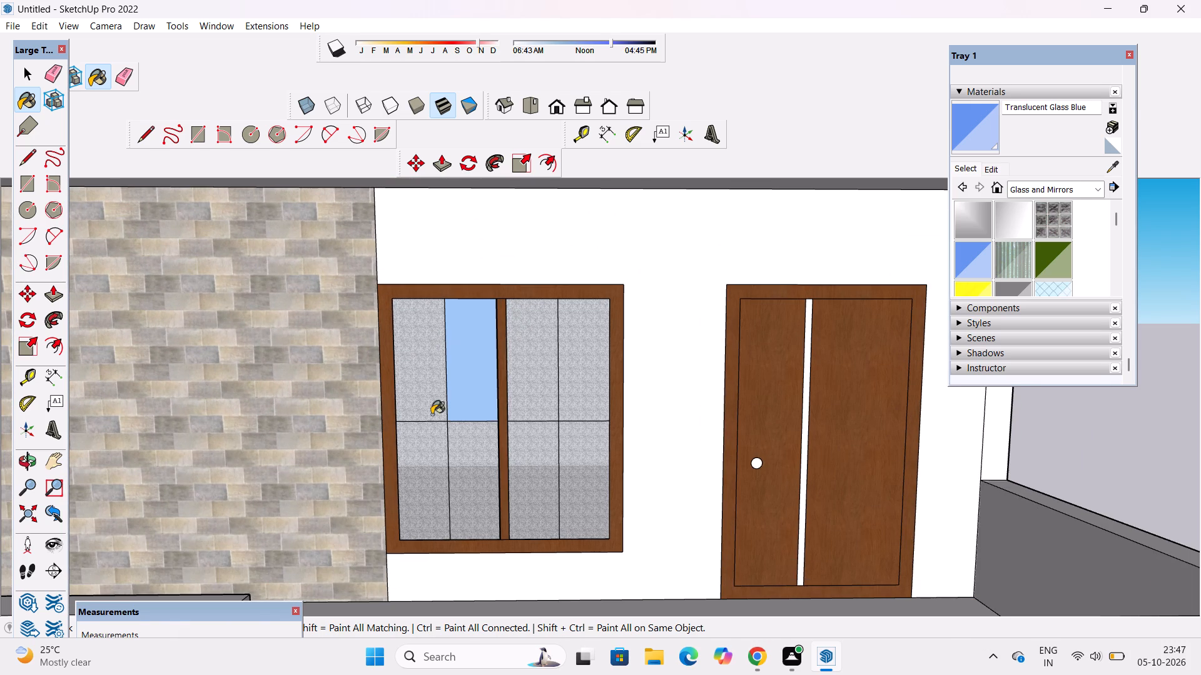
{"action": "left_click", "coordinate": [434, 424]}
{"action": "left_click", "coordinate": [464, 433]}
{"action": "left_click", "coordinate": [541, 386]}
{"action": "left_click", "coordinate": [599, 349]}
{"action": "left_click", "coordinate": [542, 433]}
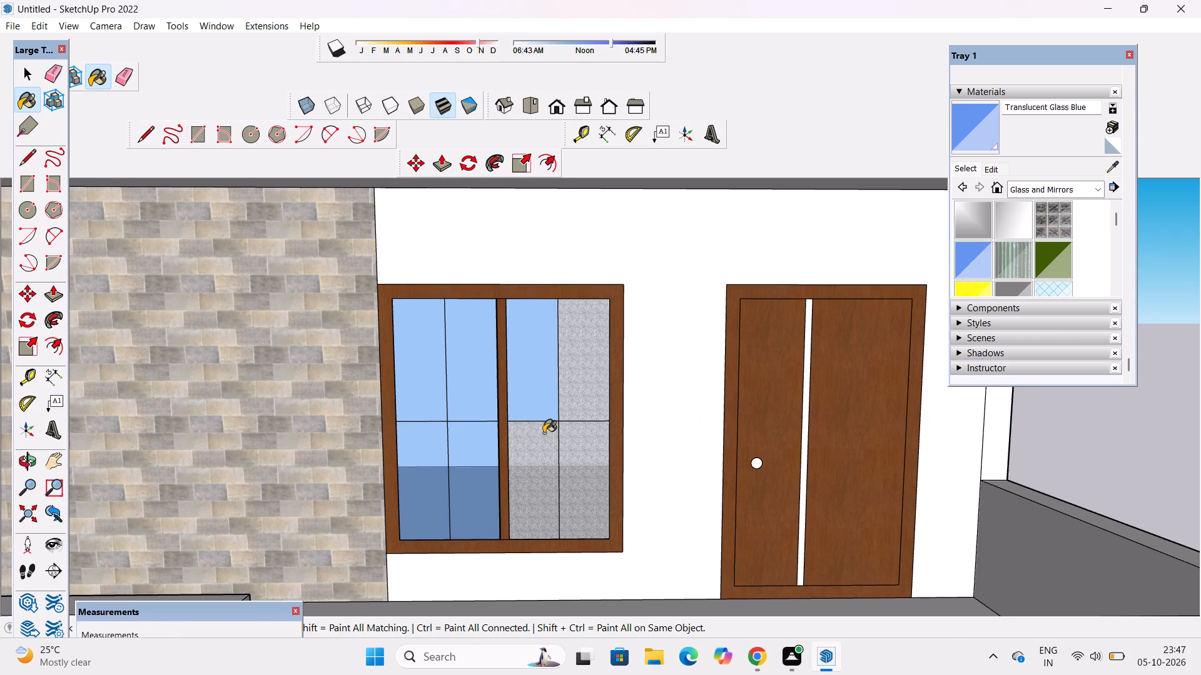
{"action": "left_click", "coordinate": [581, 429]}
Paint both panes of the left windows on the top, middle and lowest balconies with Translucent Glass Blue.
{"action": "scroll", "coordinate": [609, 386], "scroll_direction": "down", "scroll_amount": 16}
{"action": "scroll", "coordinate": [360, 307], "scroll_direction": "up", "scroll_amount": 7}
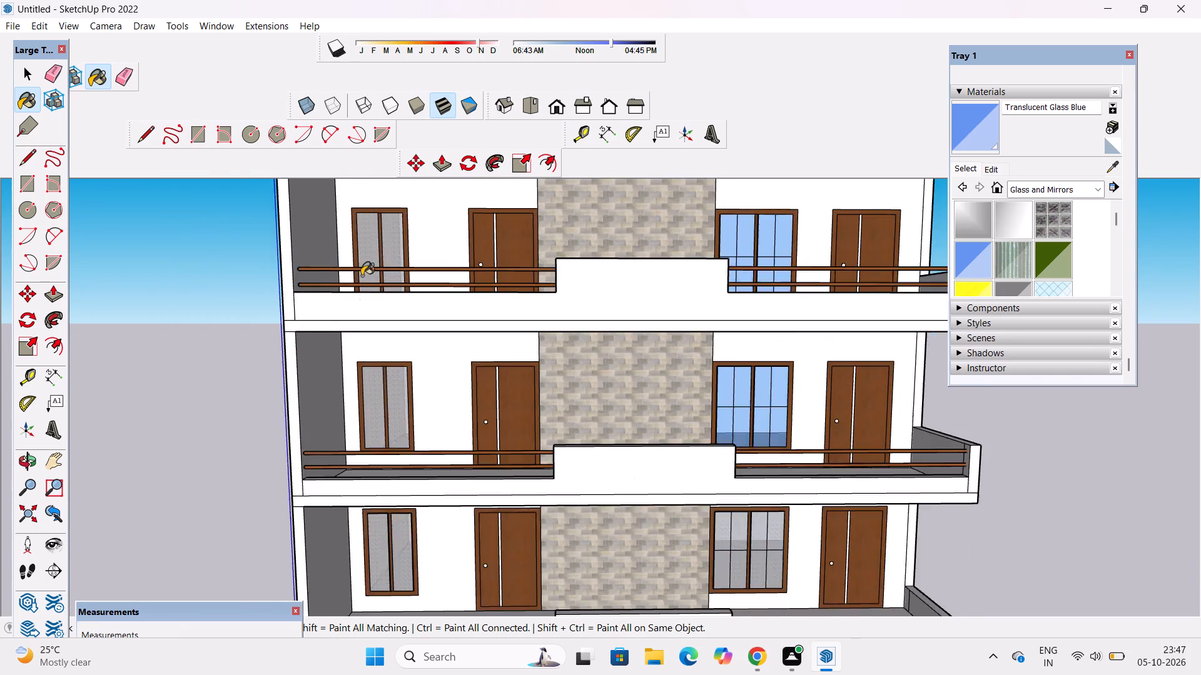
{"action": "scroll", "coordinate": [362, 276], "scroll_direction": "up", "scroll_amount": 3}
{"action": "left_click", "coordinate": [364, 228]}
{"action": "left_click", "coordinate": [403, 224]}
{"action": "scroll", "coordinate": [387, 332], "scroll_direction": "down", "scroll_amount": 4}
{"action": "scroll", "coordinate": [378, 424], "scroll_direction": "up", "scroll_amount": 4}
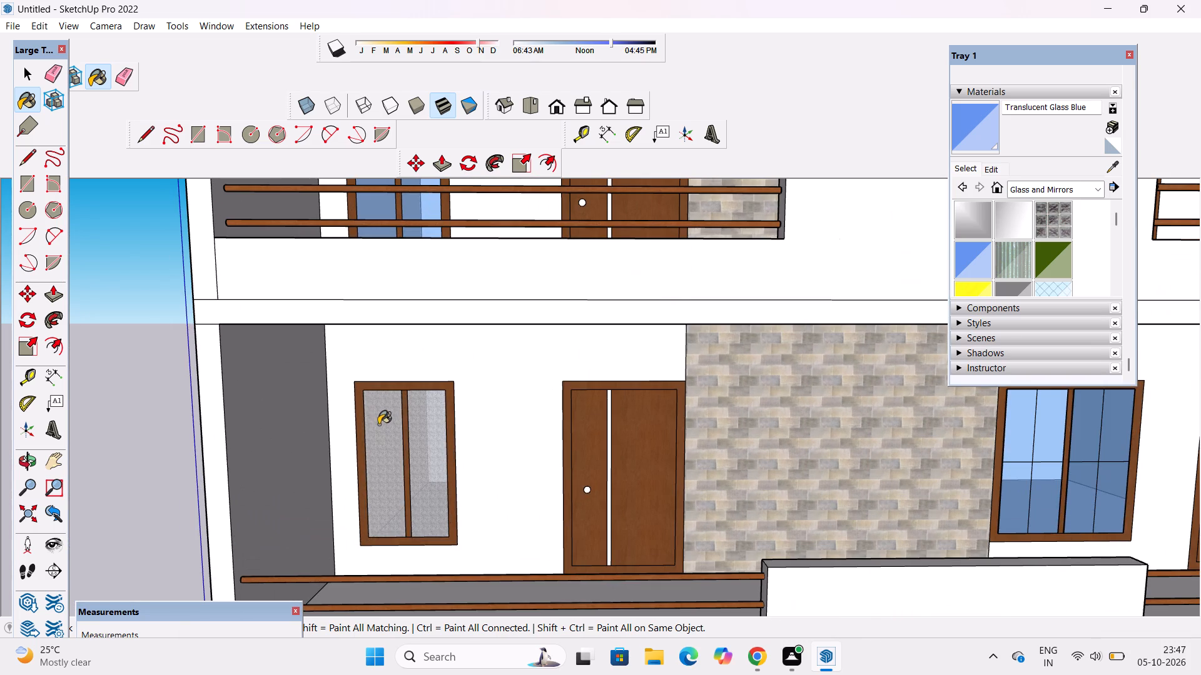
{"action": "left_click", "coordinate": [378, 424]}
{"action": "left_click", "coordinate": [420, 426]}
{"action": "scroll", "coordinate": [401, 321], "scroll_direction": "down", "scroll_amount": 6}
{"action": "scroll", "coordinate": [402, 501], "scroll_direction": "up", "scroll_amount": 4}
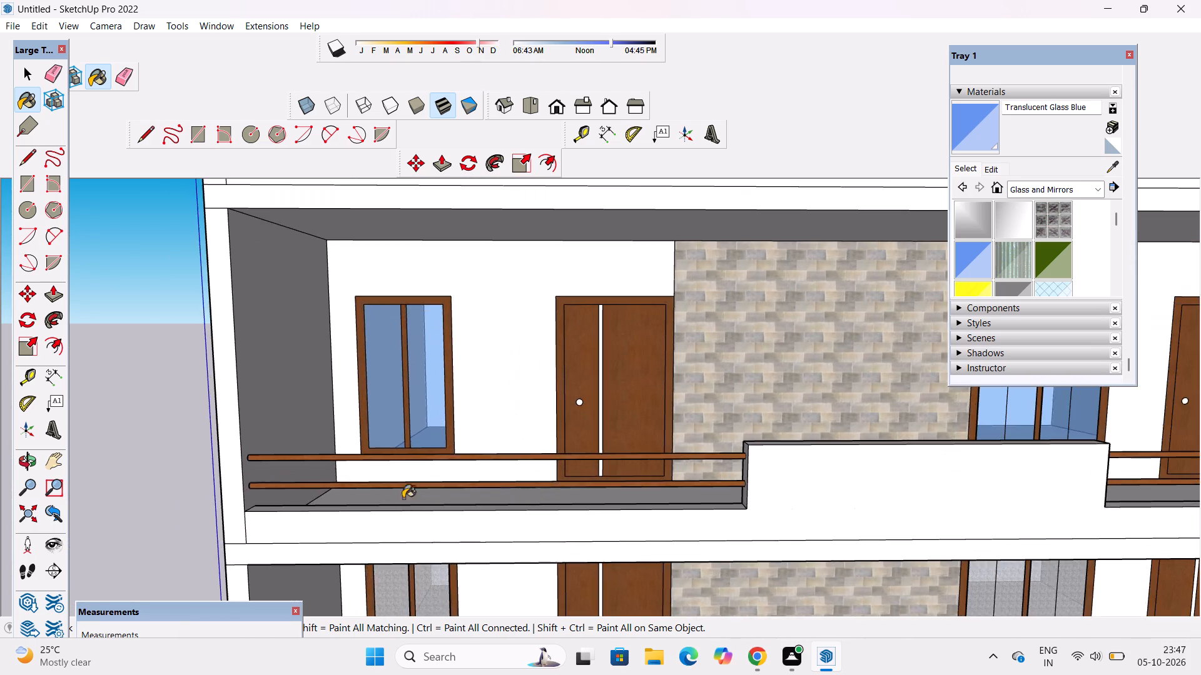
{"action": "scroll", "coordinate": [408, 415], "scroll_direction": "down", "scroll_amount": 6}
{"action": "scroll", "coordinate": [398, 528], "scroll_direction": "up", "scroll_amount": 5}
{"action": "left_click", "coordinate": [398, 529]}
{"action": "left_click", "coordinate": [438, 512]}
{"action": "scroll", "coordinate": [410, 386], "scroll_direction": "down", "scroll_amount": 7}
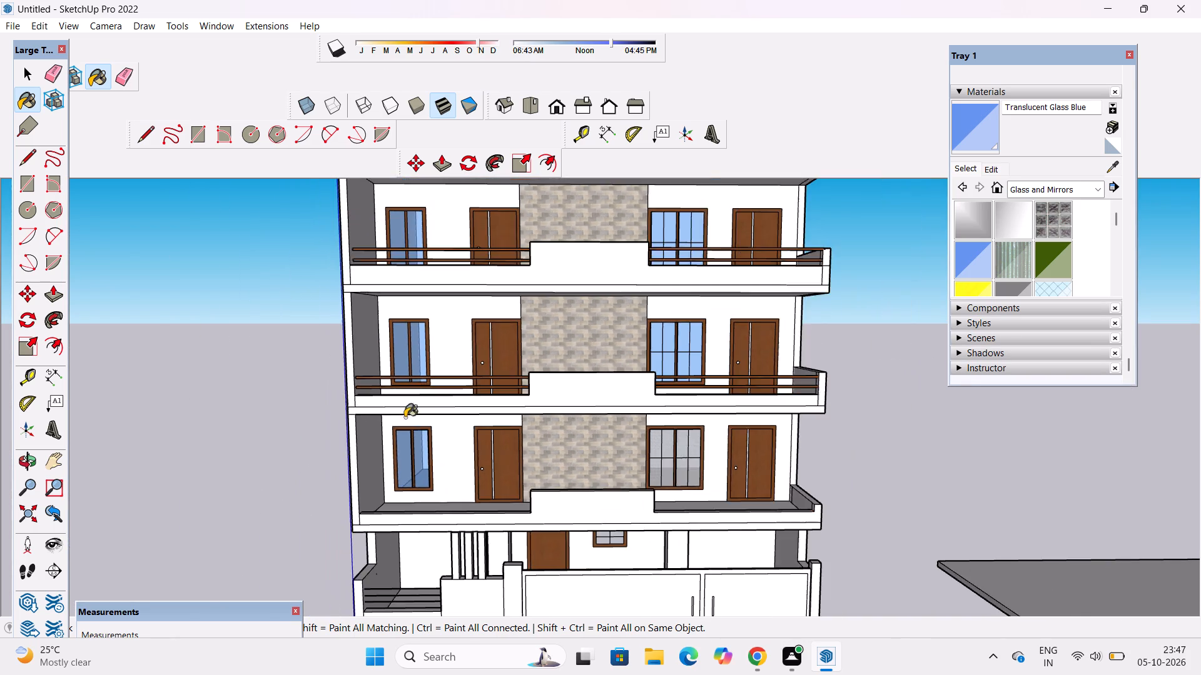
Examine the whole front of the house from a distance with its stone cladding and blue glass.
{"action": "scroll", "coordinate": [405, 417], "scroll_direction": "down", "scroll_amount": 6}
{"action": "key", "text": "space"}
{"action": "type", "text": "o"}
{"action": "scroll", "coordinate": [452, 434], "scroll_direction": "down", "scroll_amount": 2}
{"action": "left_click_drag", "start_coordinate": [463, 422], "coordinate": [445, 448], "text": "shift"}
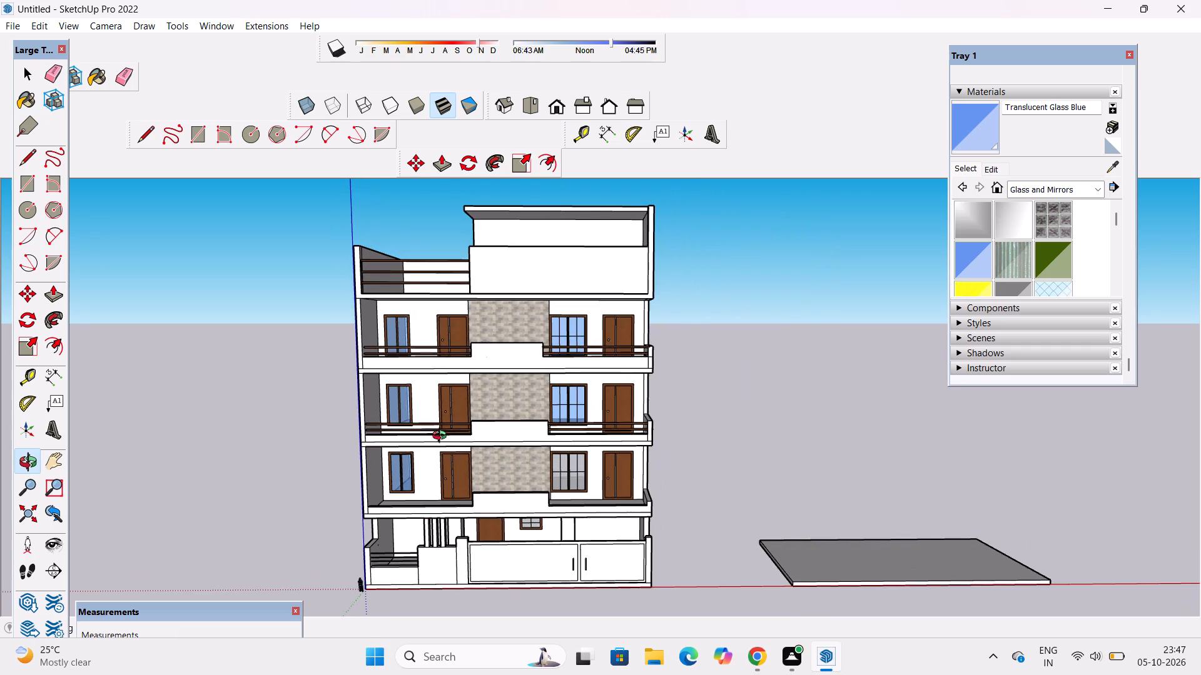
{"action": "left_click_drag", "start_coordinate": [442, 437], "coordinate": [452, 447]}
{"action": "scroll", "coordinate": [466, 437], "scroll_direction": "down", "scroll_amount": 5}
{"action": "left_click_drag", "start_coordinate": [490, 414], "coordinate": [448, 436], "text": "shift"}
{"action": "scroll", "coordinate": [449, 432], "scroll_direction": "down", "scroll_amount": 3, "text": "shift"}
{"action": "left_click_drag", "start_coordinate": [457, 432], "coordinate": [448, 391], "text": "shift"}
{"action": "scroll", "coordinate": [461, 444], "scroll_direction": "up", "scroll_amount": 3, "text": "shift"}
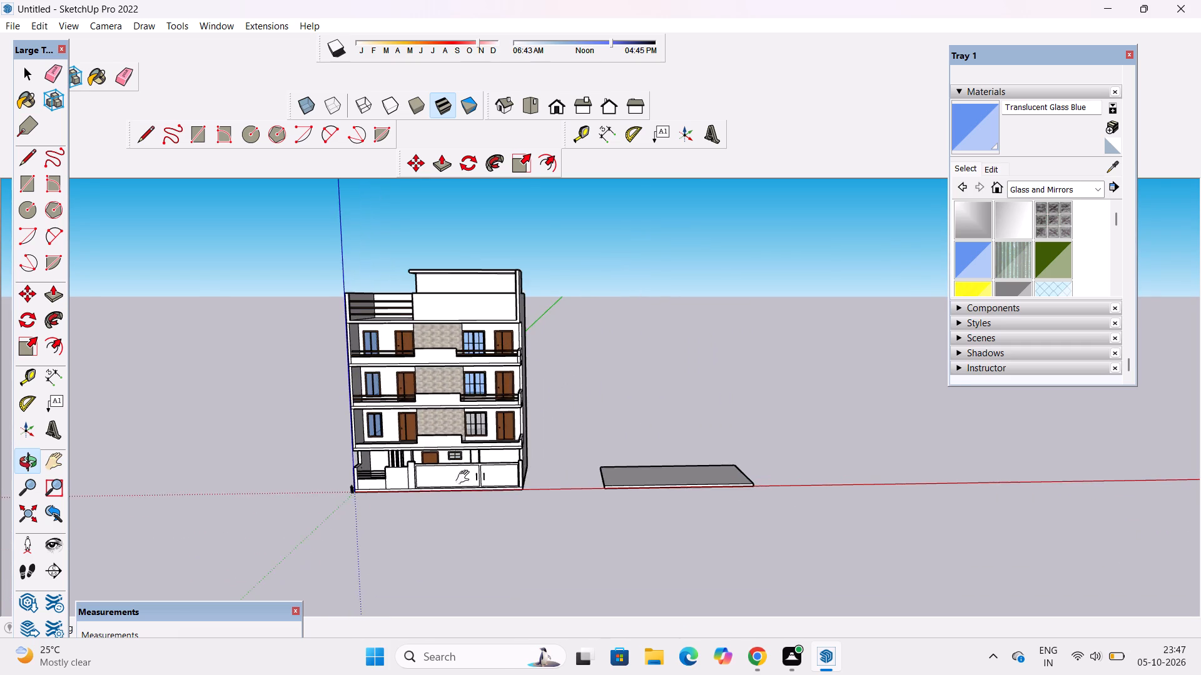
{"action": "left_click_drag", "start_coordinate": [461, 501], "coordinate": [464, 470], "text": "shift"}
Paint both ground-floor front gate panels with Beadboard from Brick, Cladding and Siding.
{"action": "left_click", "coordinate": [1056, 188]}
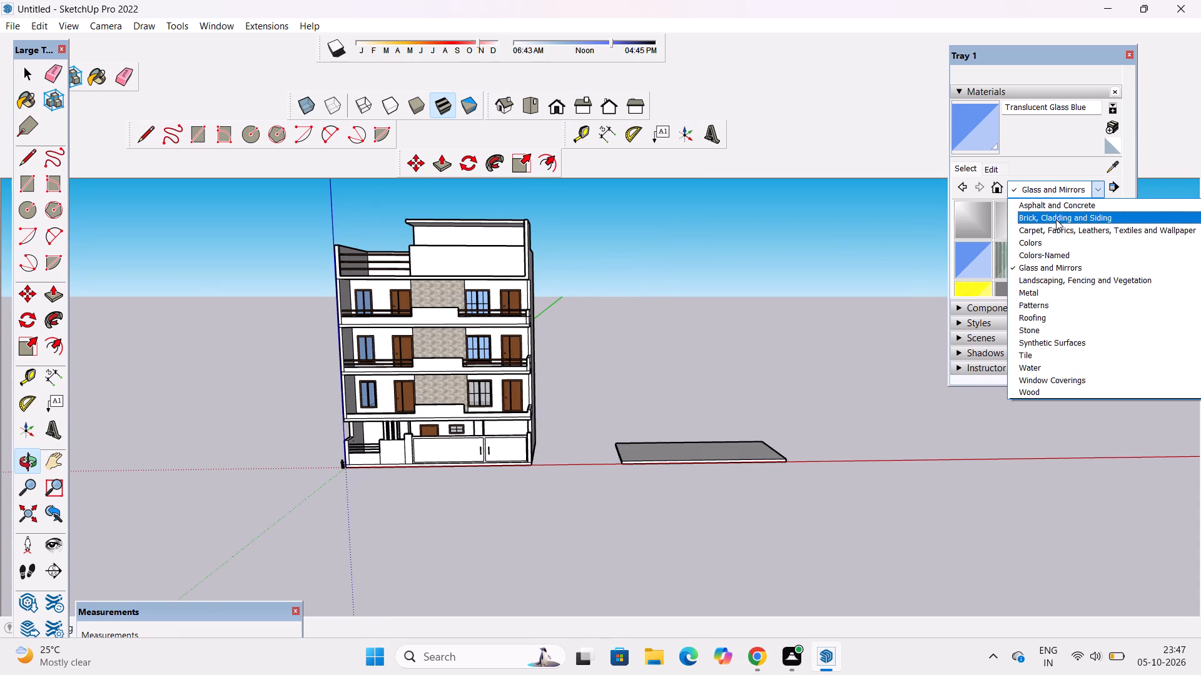
{"action": "left_click", "coordinate": [1056, 218]}
{"action": "left_click", "coordinate": [974, 220]}
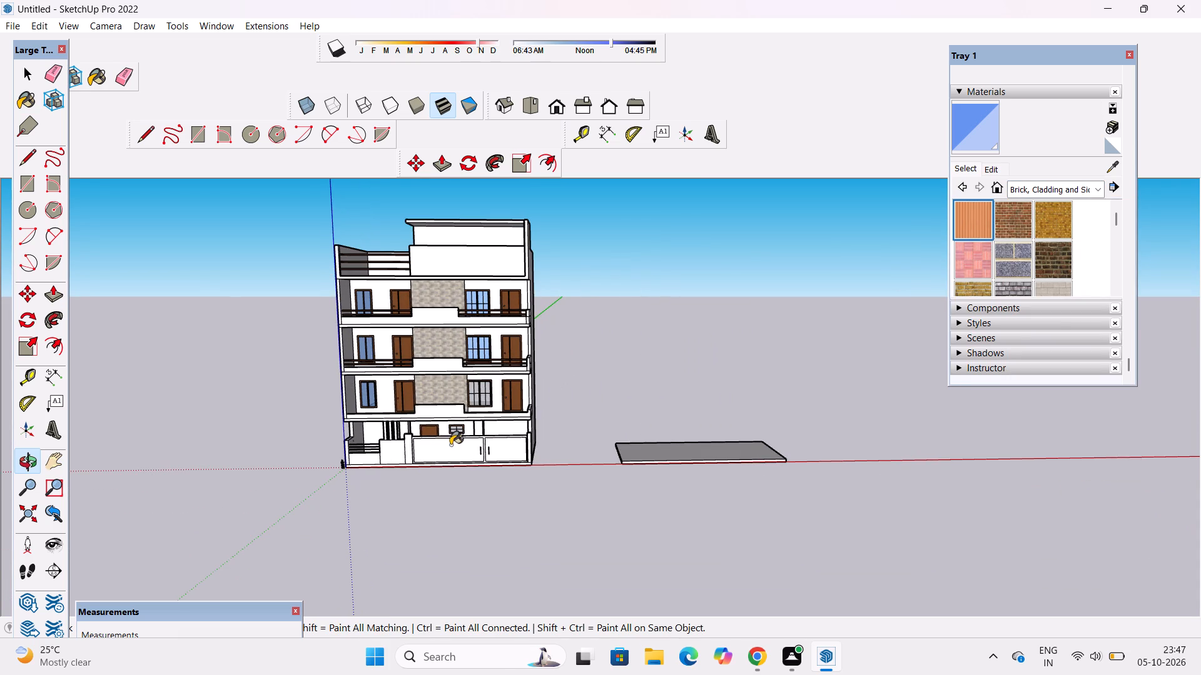
{"action": "left_click", "coordinate": [450, 445]}
{"action": "left_click", "coordinate": [508, 451]}
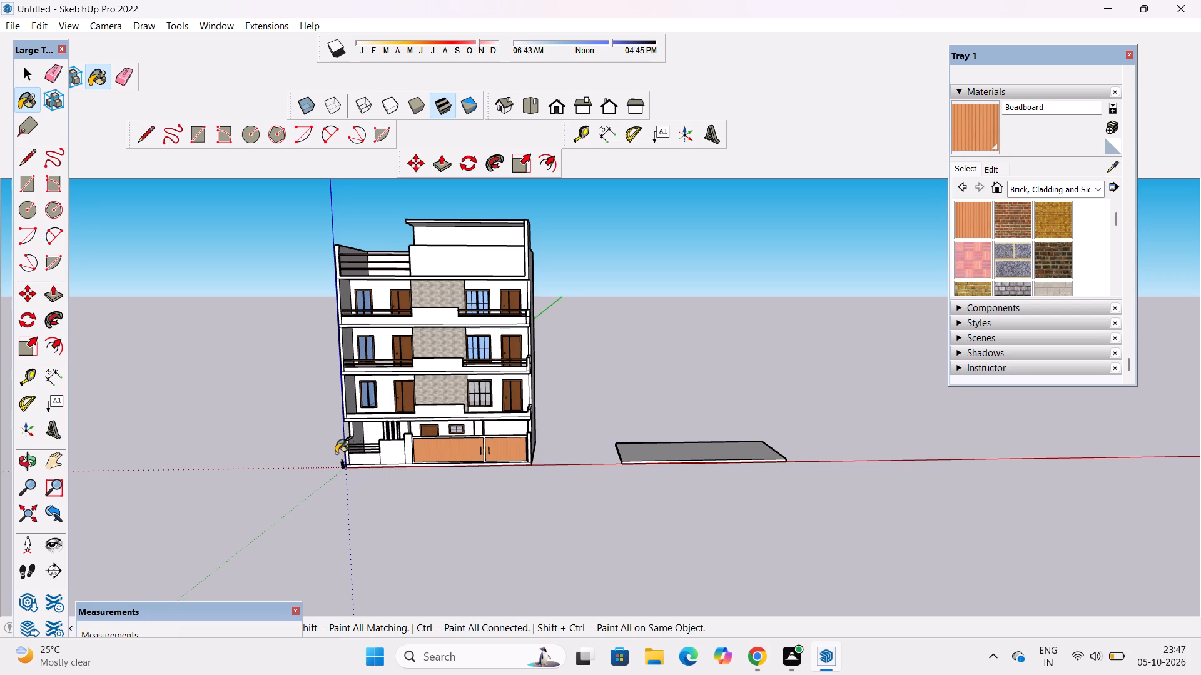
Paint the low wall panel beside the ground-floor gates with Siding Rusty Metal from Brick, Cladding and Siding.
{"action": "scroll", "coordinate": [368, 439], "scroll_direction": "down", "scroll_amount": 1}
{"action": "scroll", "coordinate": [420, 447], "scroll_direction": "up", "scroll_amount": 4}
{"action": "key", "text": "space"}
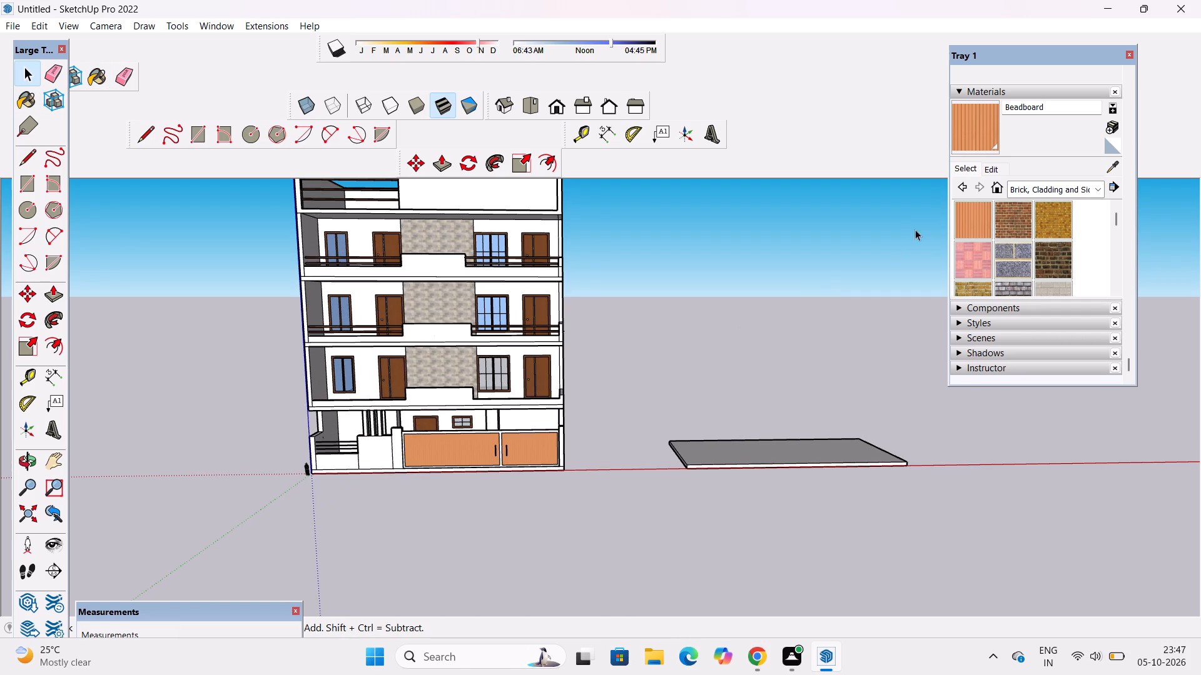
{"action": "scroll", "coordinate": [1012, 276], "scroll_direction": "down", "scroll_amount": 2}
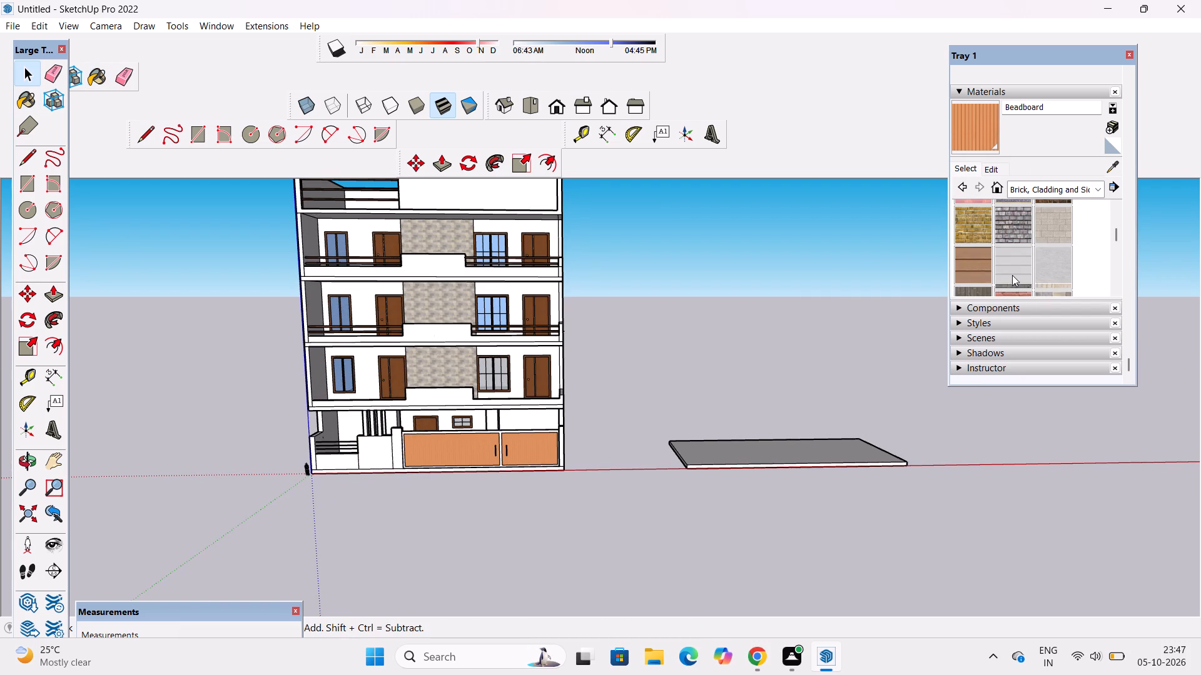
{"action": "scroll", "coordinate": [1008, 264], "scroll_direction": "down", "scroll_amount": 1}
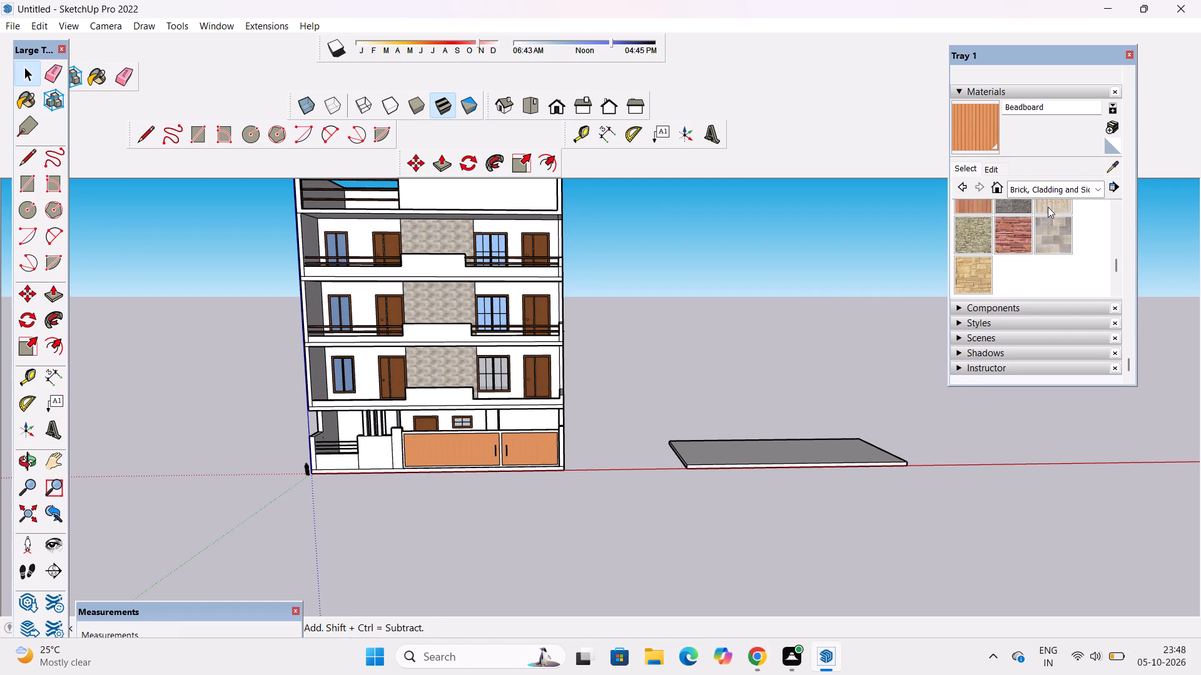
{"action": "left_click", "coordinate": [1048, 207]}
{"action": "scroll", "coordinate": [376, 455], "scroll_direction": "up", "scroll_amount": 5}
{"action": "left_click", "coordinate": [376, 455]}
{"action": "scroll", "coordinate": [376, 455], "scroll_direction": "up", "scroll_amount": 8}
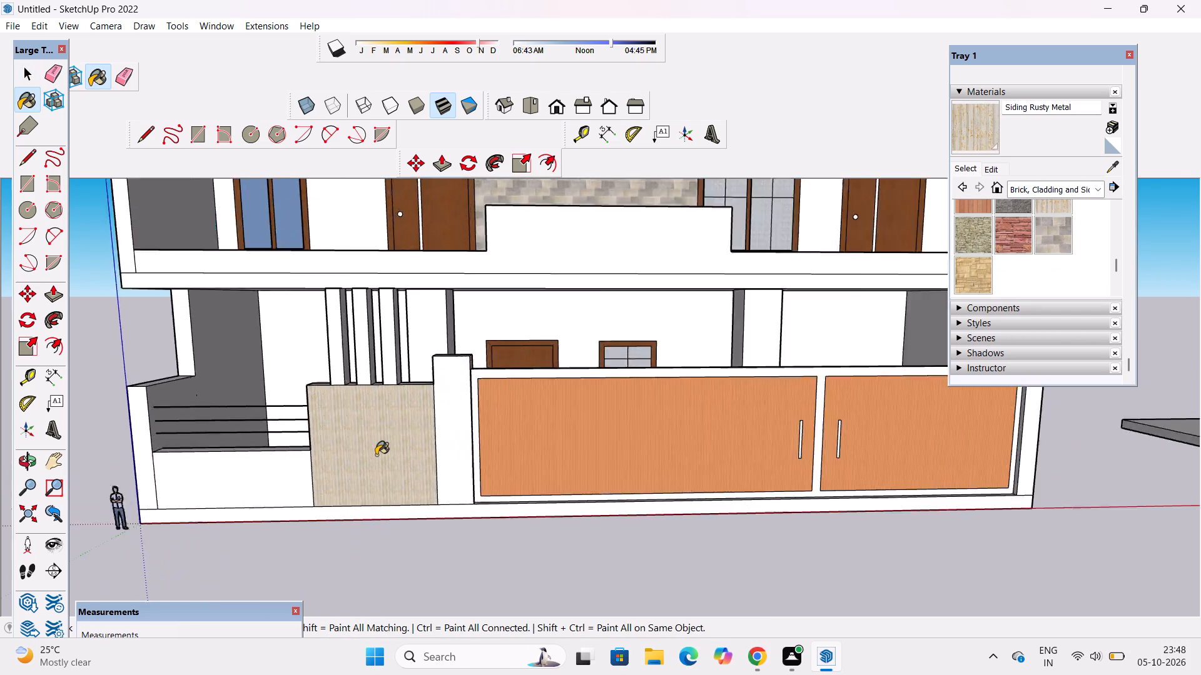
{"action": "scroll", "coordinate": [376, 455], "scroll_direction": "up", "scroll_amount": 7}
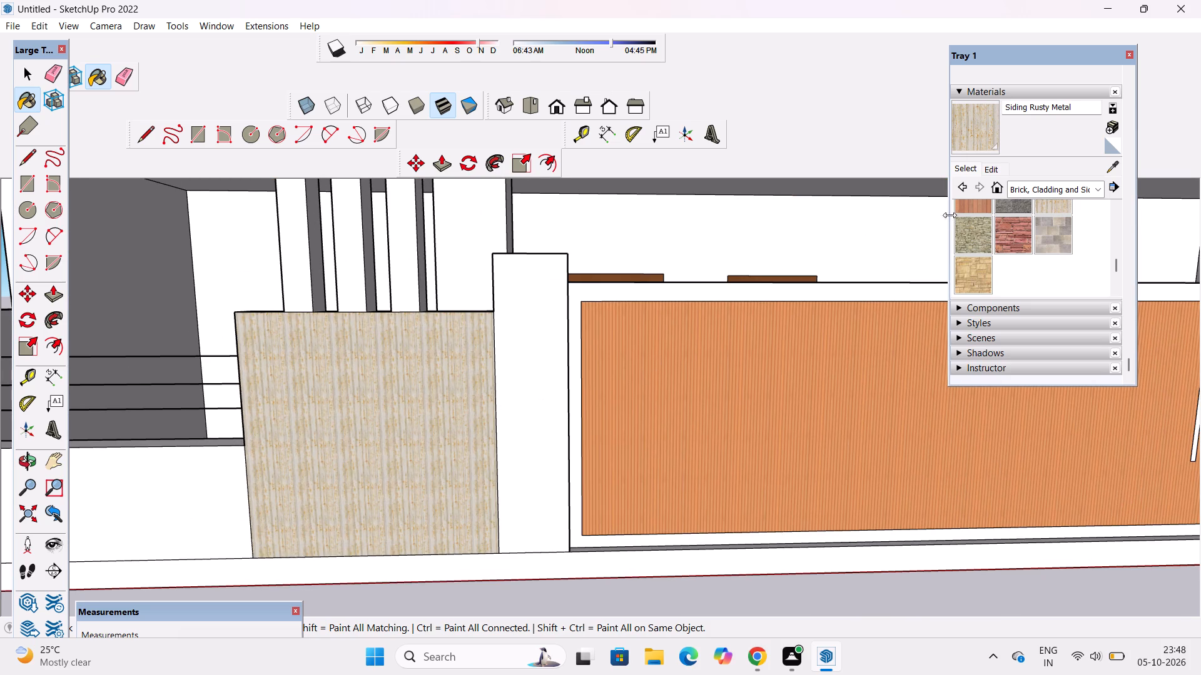
Repaint the low wall panel beside the ground-floor gates with Stone Coursed Rough.
{"action": "left_click", "coordinate": [976, 246]}
{"action": "left_click", "coordinate": [432, 431]}
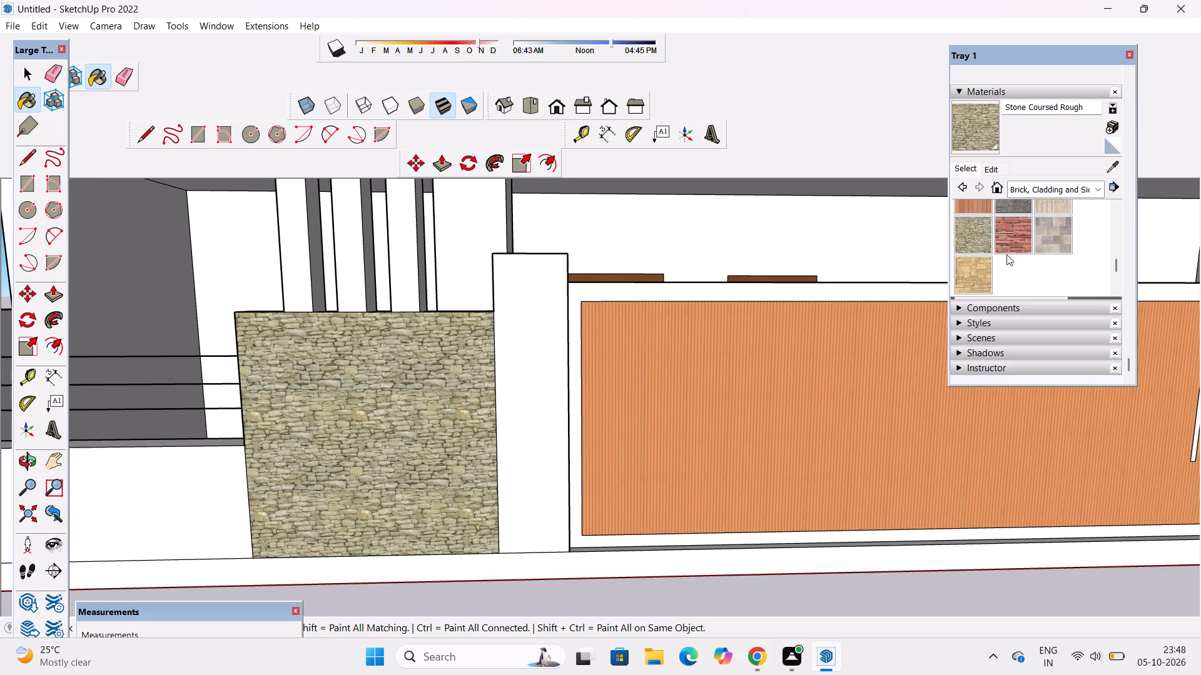
Adjust the brightness of the Stone Coursed Rough material.
{"action": "left_click", "coordinate": [997, 171]}
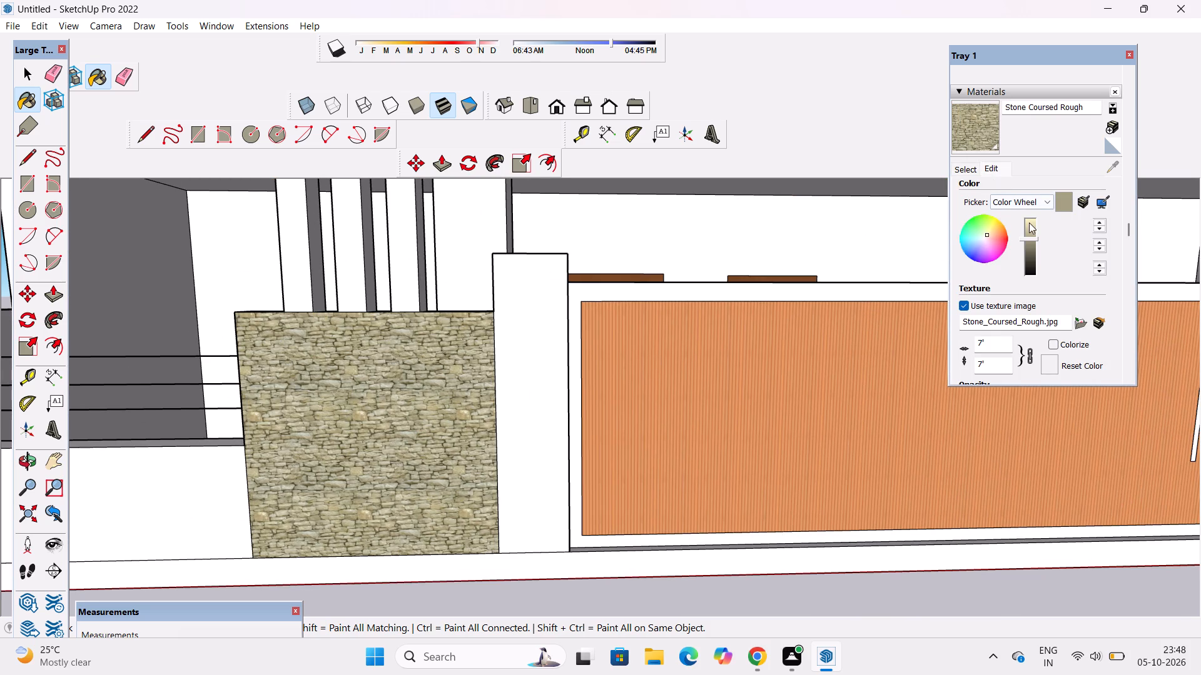
{"action": "left_click", "coordinate": [1032, 228]}
{"action": "left_click", "coordinate": [1032, 234]}
{"action": "left_click", "coordinate": [1032, 238]}
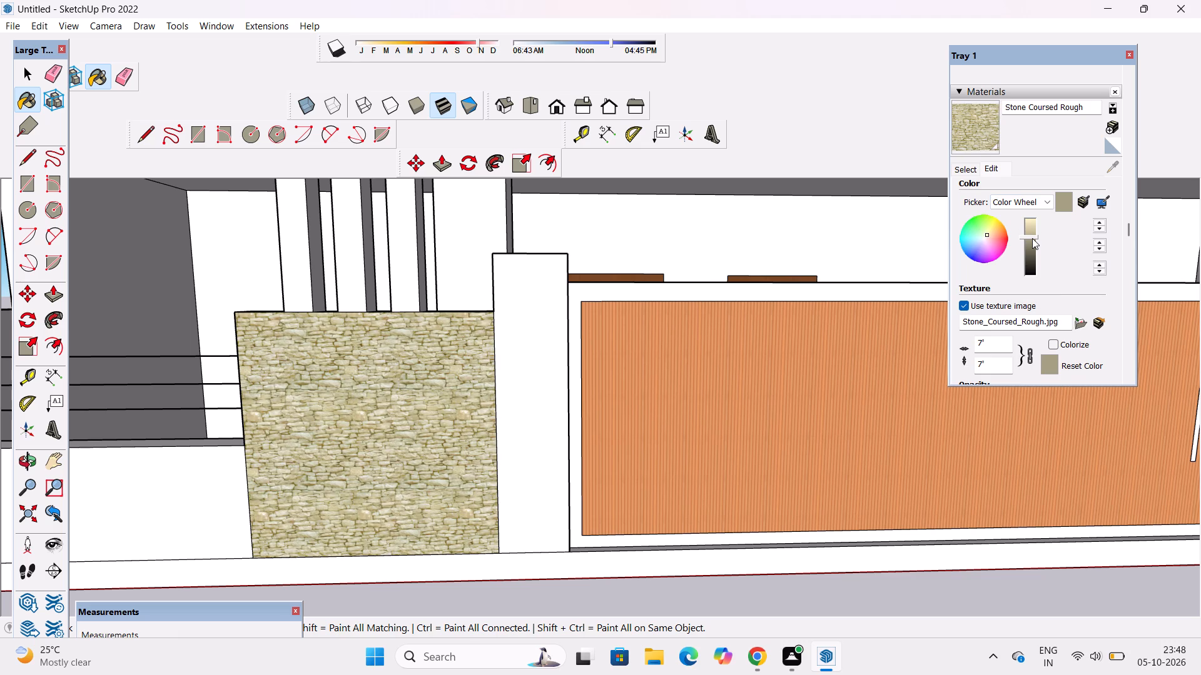
{"action": "left_click", "coordinate": [1032, 238]}
Set the Stone Coursed Rough texture size to 3'.
{"action": "left_click", "coordinate": [990, 357]}
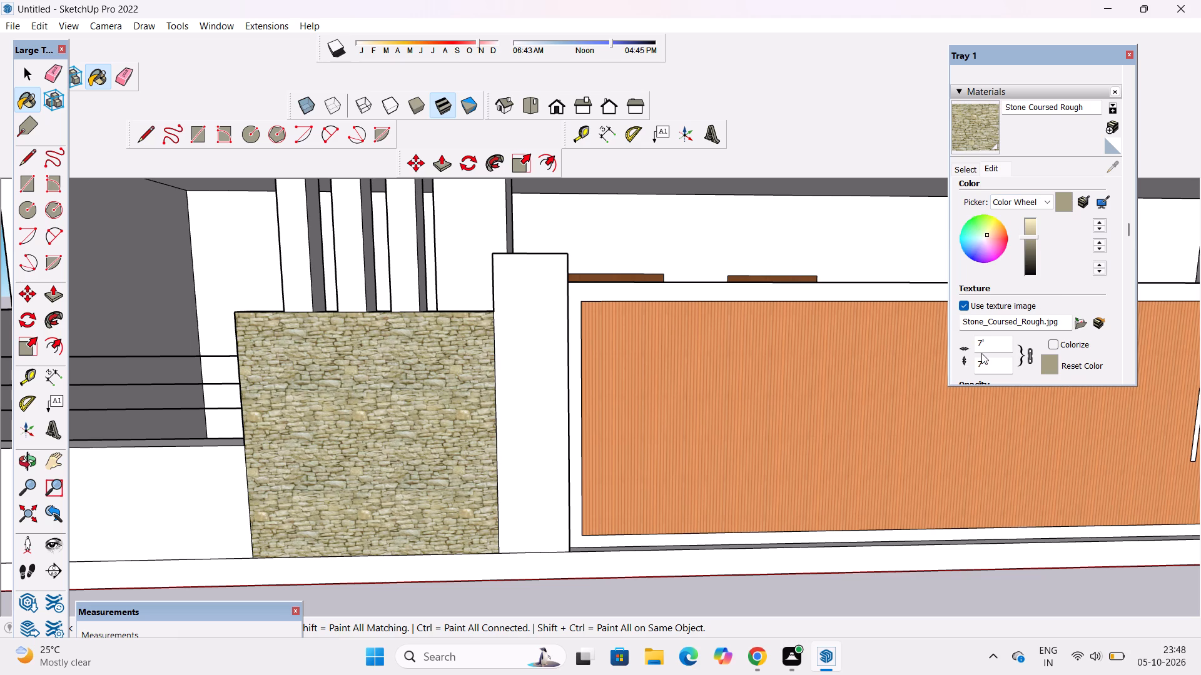
{"action": "left_click", "coordinate": [990, 361]}
{"action": "key", "text": "BackSpace"}
{"action": "key", "text": "BackSpace"}
{"action": "key", "text": "BackSpace"}
{"action": "key", "text": "BackSpace"}
{"action": "key", "text": "BackSpace"}
{"action": "key", "text": "BackSpace"}
{"action": "key", "text": "BackSpace"}
{"action": "key", "text": "BackSpace"}
{"action": "key", "text": "BackSpace"}
{"action": "key", "text": "BackSpace"}
{"action": "key", "text": "BackSpace"}
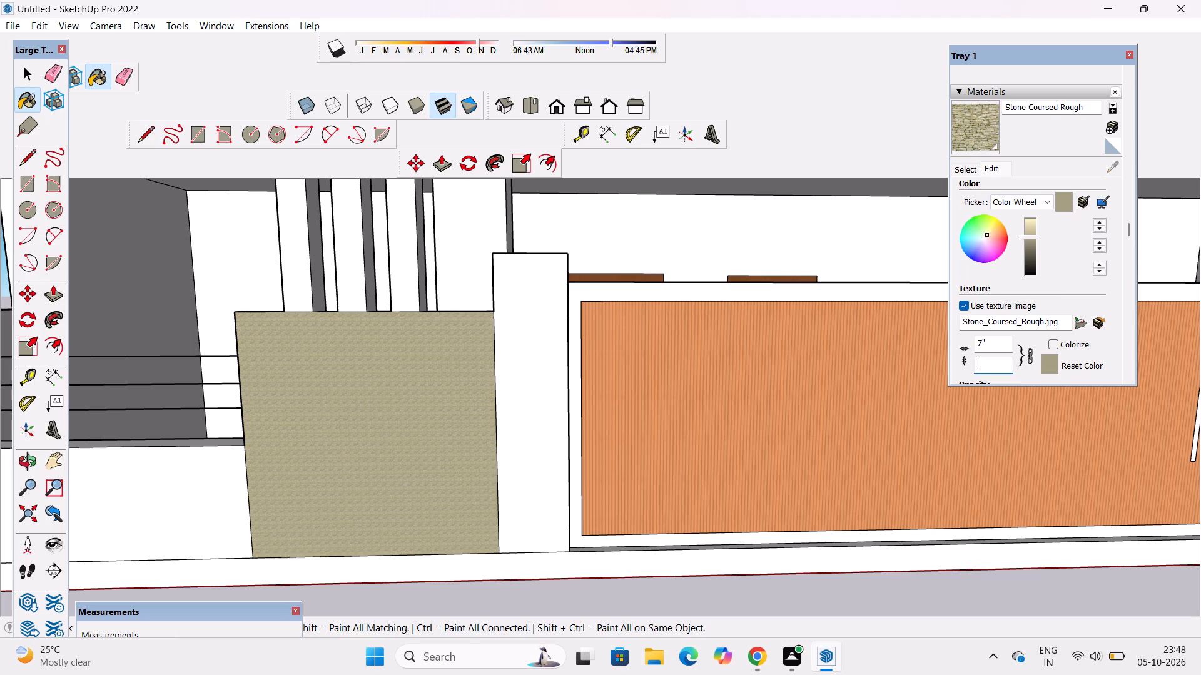
{"action": "type", "text": "3'"}
{"action": "key", "text": "Return"}
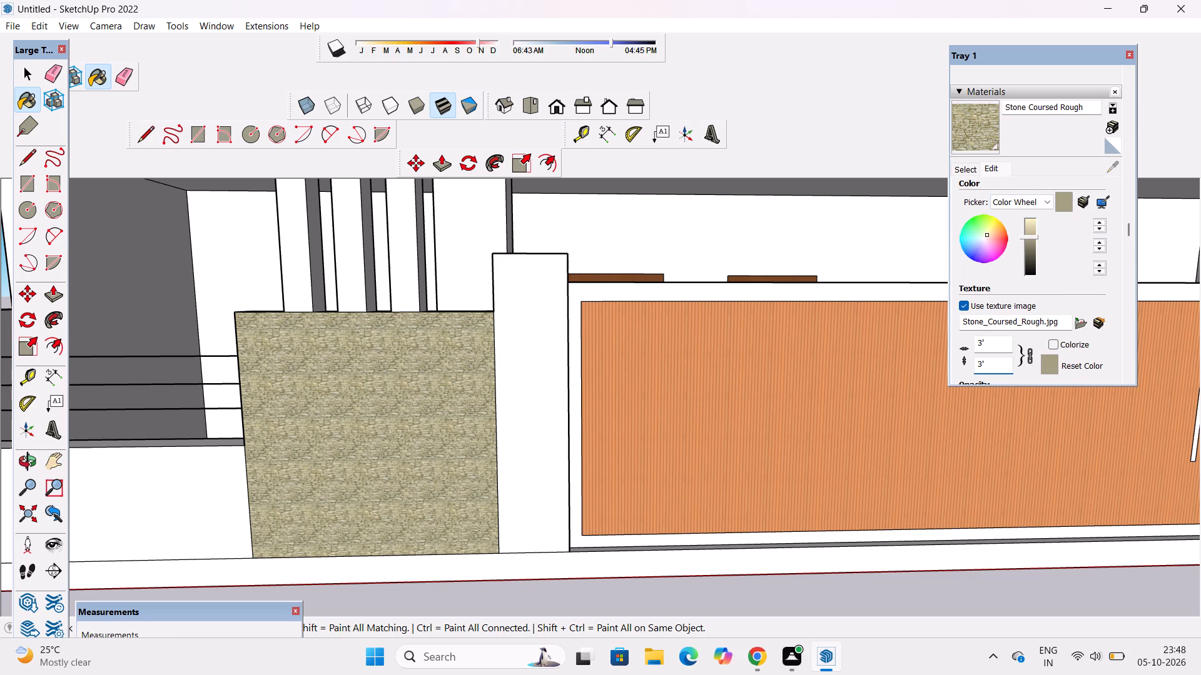
{"action": "key", "text": "space"}
{"action": "key", "text": "space"}
Examine the house front from a distance and from above, including the balcony floors.
{"action": "left_click", "coordinate": [24, 464]}
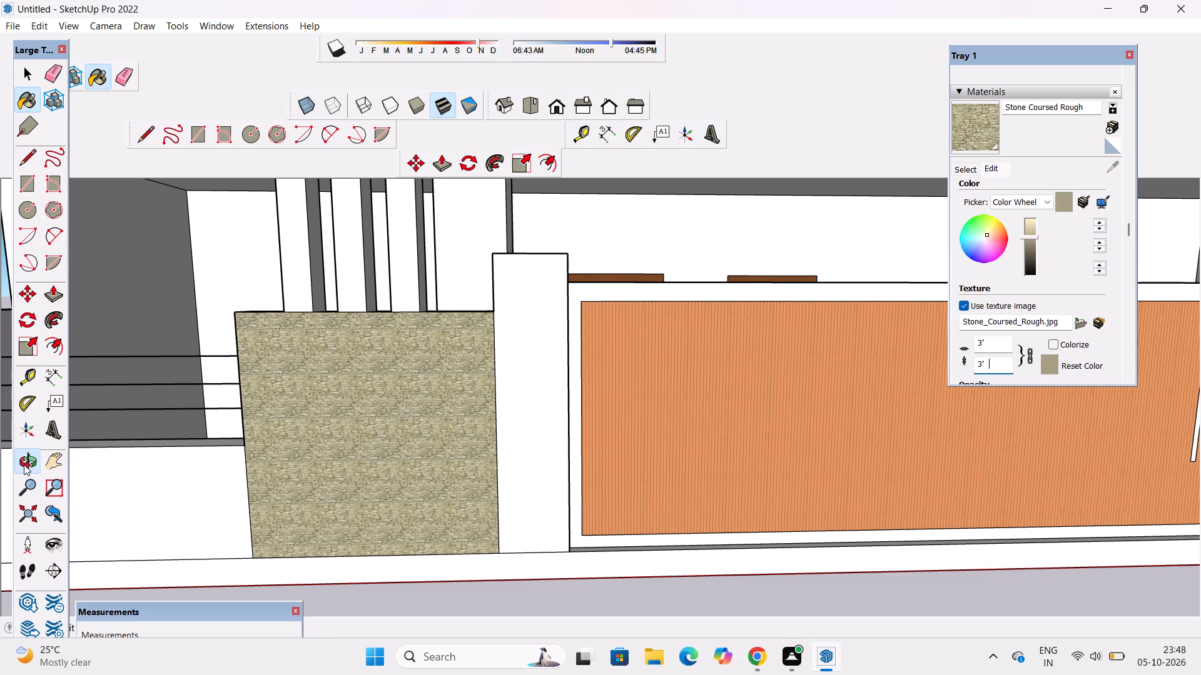
{"action": "scroll", "coordinate": [256, 402], "scroll_direction": "down", "scroll_amount": 20}
{"action": "scroll", "coordinate": [256, 402], "scroll_direction": "down", "scroll_amount": 5}
{"action": "left_click_drag", "start_coordinate": [338, 388], "coordinate": [347, 412], "text": "shift"}
{"action": "scroll", "coordinate": [353, 399], "scroll_direction": "down", "scroll_amount": 6, "text": "shift"}
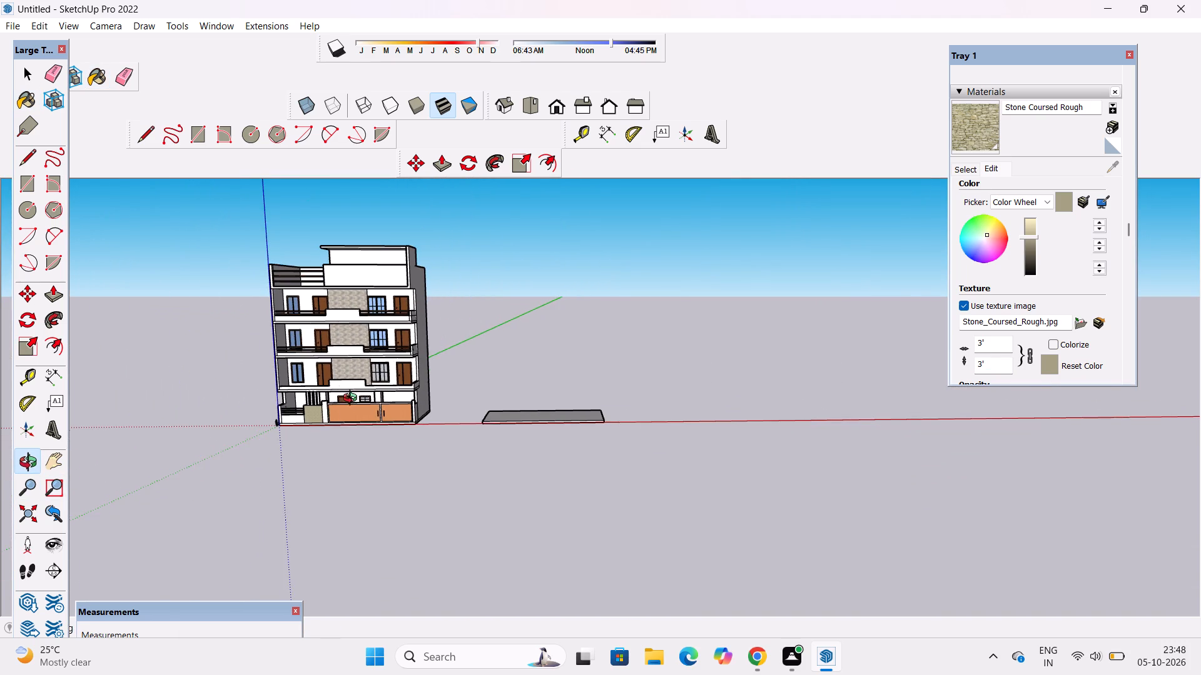
{"action": "left_click_drag", "start_coordinate": [403, 420], "coordinate": [384, 390], "text": "shift"}
{"action": "scroll", "coordinate": [337, 361], "scroll_direction": "up", "scroll_amount": 5}
{"action": "left_click_drag", "start_coordinate": [341, 362], "coordinate": [393, 391], "text": "shift"}
{"action": "left_click_drag", "start_coordinate": [400, 406], "coordinate": [444, 559], "text": "shift"}
{"action": "scroll", "coordinate": [365, 407], "scroll_direction": "up", "scroll_amount": 1}
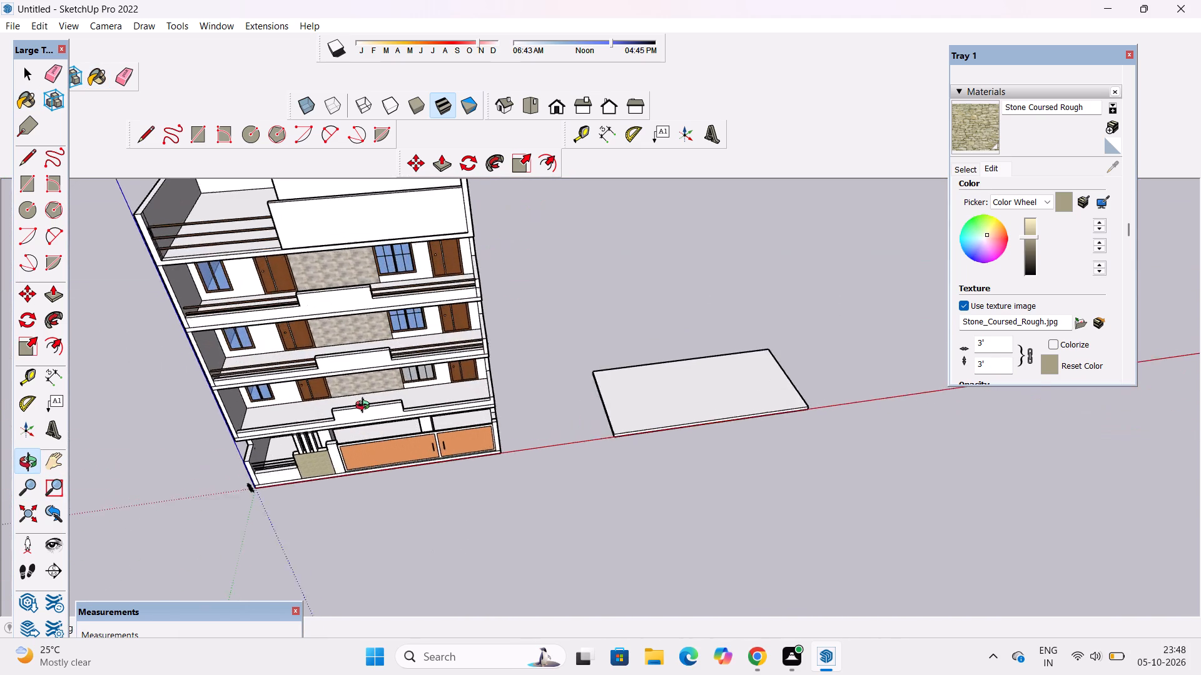
{"action": "scroll", "coordinate": [365, 407], "scroll_direction": "up", "scroll_amount": 2}
{"action": "left_click_drag", "start_coordinate": [494, 431], "coordinate": [405, 432]}
{"action": "left_click_drag", "start_coordinate": [444, 411], "coordinate": [527, 487], "text": "shift"}
Paint the floors of the top, middle and lowest balconies with Stone Marble from the Stone collection.
{"action": "left_click", "coordinate": [1026, 201]}
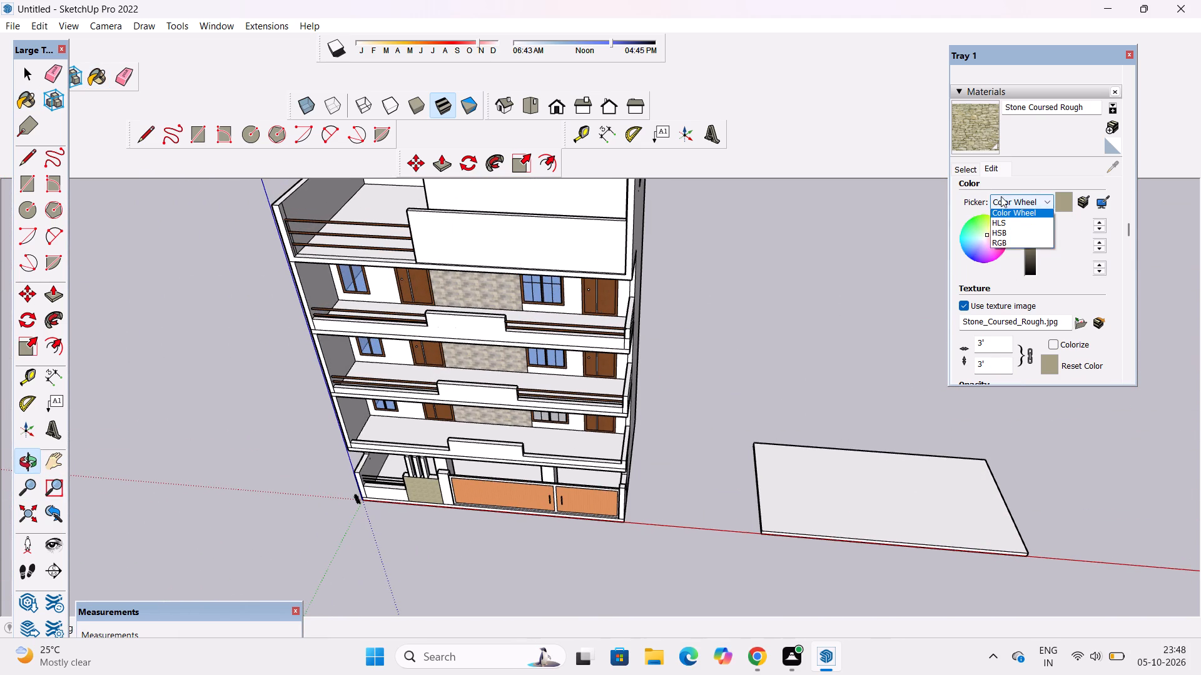
{"action": "left_click", "coordinate": [962, 171]}
{"action": "left_click", "coordinate": [962, 171]}
{"action": "left_click", "coordinate": [1030, 196]}
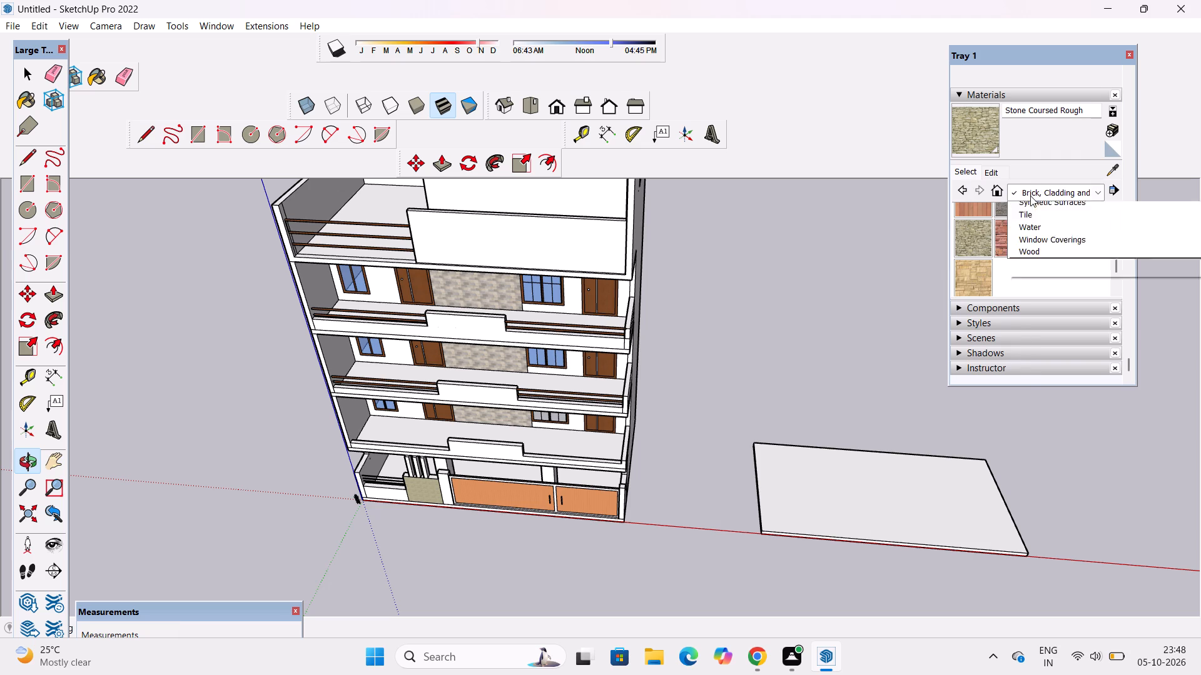
{"action": "left_click", "coordinate": [1040, 332]}
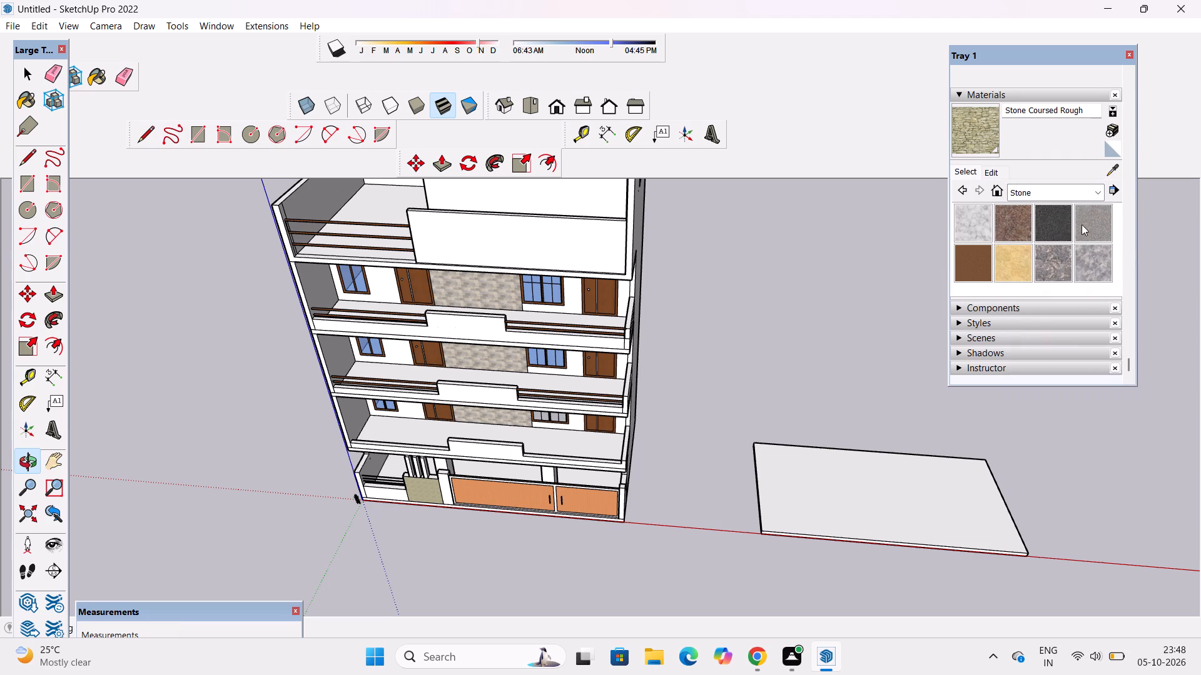
{"action": "left_click", "coordinate": [1053, 264]}
{"action": "scroll", "coordinate": [669, 310], "scroll_direction": "up", "scroll_amount": 10}
{"action": "left_click", "coordinate": [510, 332]}
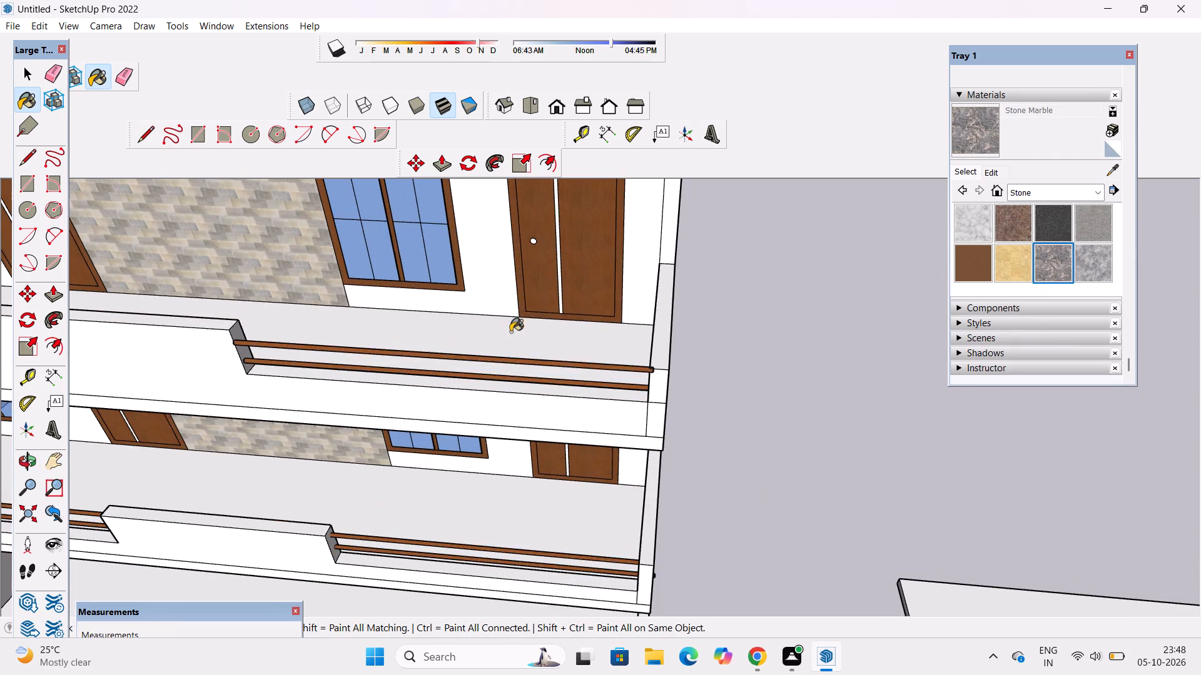
{"action": "scroll", "coordinate": [572, 325], "scroll_direction": "down", "scroll_amount": 6}
{"action": "scroll", "coordinate": [547, 441], "scroll_direction": "up", "scroll_amount": 11}
{"action": "left_click_drag", "start_coordinate": [547, 441], "coordinate": [552, 429]}
{"action": "scroll", "coordinate": [585, 346], "scroll_direction": "down", "scroll_amount": 11}
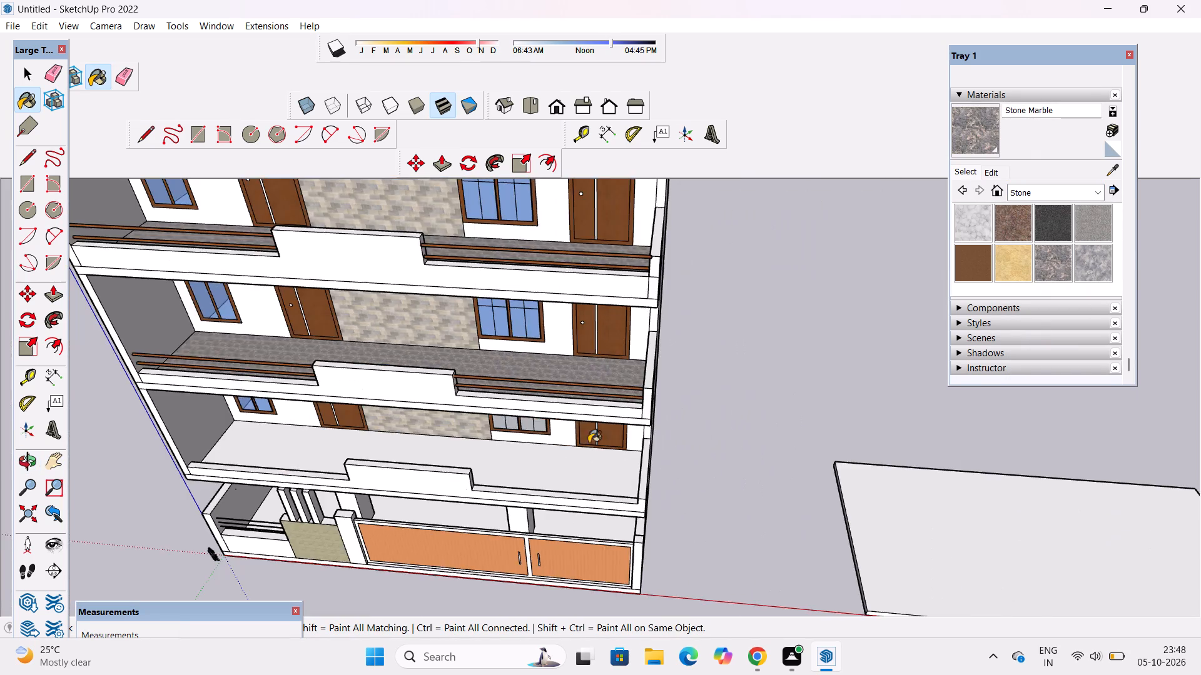
{"action": "scroll", "coordinate": [574, 485], "scroll_direction": "up", "scroll_amount": 6}
{"action": "left_click", "coordinate": [572, 456]}
{"action": "scroll", "coordinate": [572, 404], "scroll_direction": "down", "scroll_amount": 6}
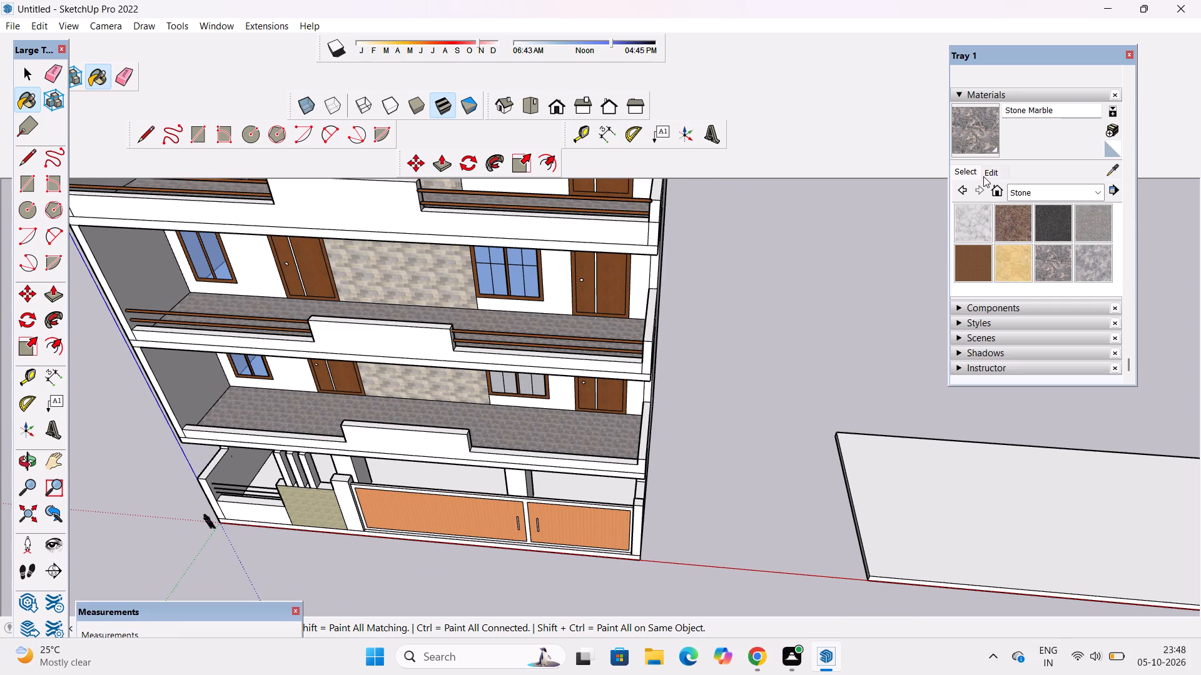
Paint the ground-floor floor and the top and front of the plinth under the gates with Granite Brown.
{"action": "left_click", "coordinate": [1023, 221]}
{"action": "scroll", "coordinate": [637, 485], "scroll_direction": "up", "scroll_amount": 10}
{"action": "left_click", "coordinate": [582, 495]}
{"action": "scroll", "coordinate": [636, 434], "scroll_direction": "down", "scroll_amount": 9}
{"action": "scroll", "coordinate": [611, 552], "scroll_direction": "up", "scroll_amount": 9}
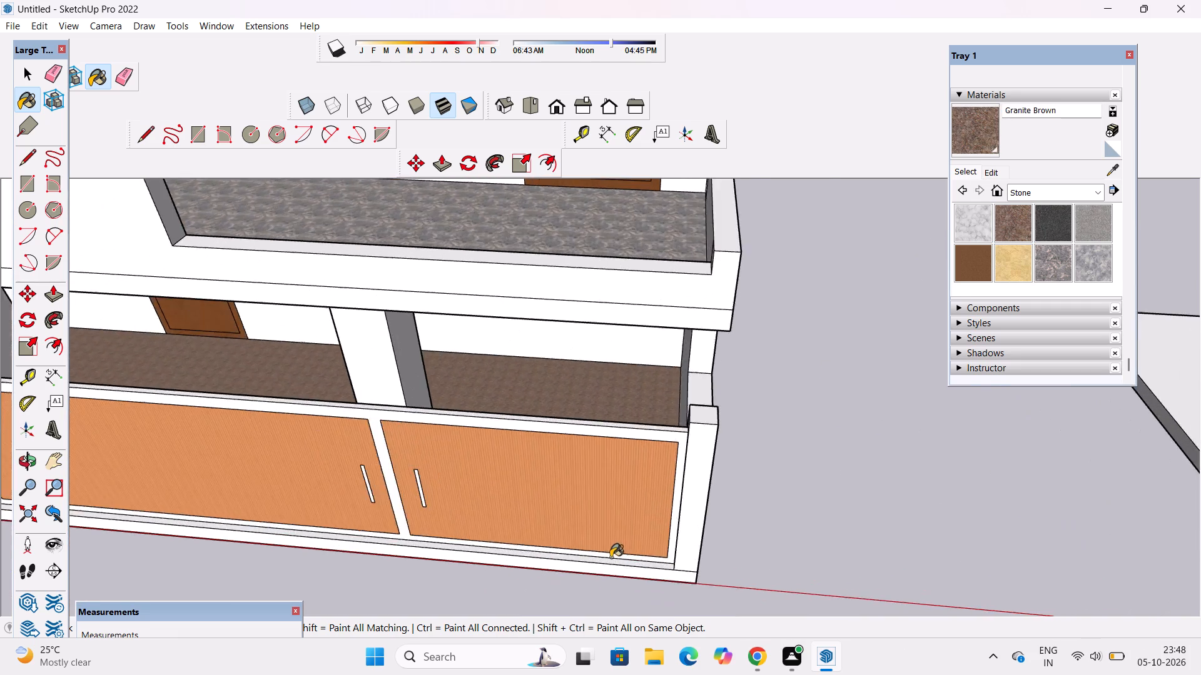
{"action": "scroll", "coordinate": [611, 557], "scroll_direction": "up", "scroll_amount": 8}
{"action": "left_click", "coordinate": [646, 561]}
{"action": "left_click", "coordinate": [656, 581]}
{"action": "scroll", "coordinate": [762, 541], "scroll_direction": "down", "scroll_amount": 12}
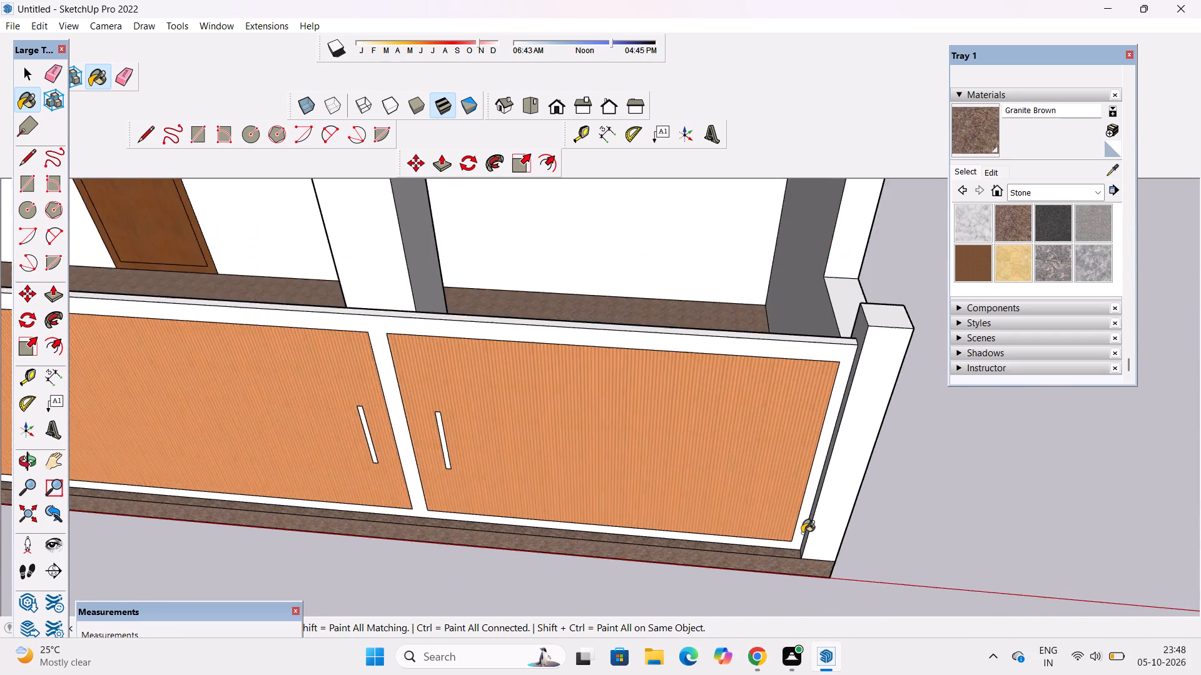
{"action": "scroll", "coordinate": [802, 533], "scroll_direction": "down", "scroll_amount": 9}
Examine the painted balcony floors, plinth and whole house front from several heights.
{"action": "key", "text": "o"}
{"action": "left_click_drag", "start_coordinate": [534, 547], "coordinate": [554, 519]}
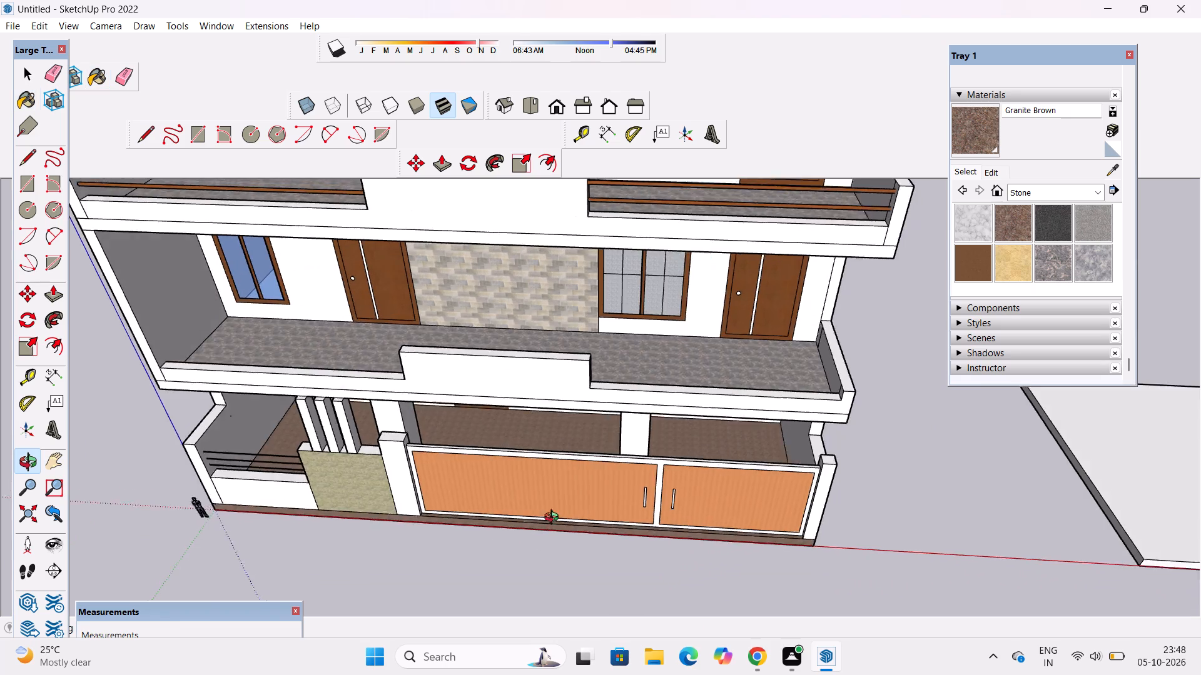
{"action": "left_click_drag", "start_coordinate": [554, 519], "coordinate": [569, 450]}
{"action": "scroll", "coordinate": [586, 431], "scroll_direction": "down", "scroll_amount": 2}
{"action": "left_click_drag", "start_coordinate": [597, 508], "coordinate": [602, 532], "text": "shift"}
{"action": "left_click_drag", "start_coordinate": [583, 545], "coordinate": [583, 469]}
{"action": "scroll", "coordinate": [581, 462], "scroll_direction": "down", "scroll_amount": 5}
{"action": "left_click_drag", "start_coordinate": [581, 462], "coordinate": [579, 494], "text": "shift"}
{"action": "left_click_drag", "start_coordinate": [579, 494], "coordinate": [587, 407]}
{"action": "left_click_drag", "start_coordinate": [621, 465], "coordinate": [617, 388], "text": "shift"}
{"action": "left_click_drag", "start_coordinate": [614, 423], "coordinate": [614, 547]}
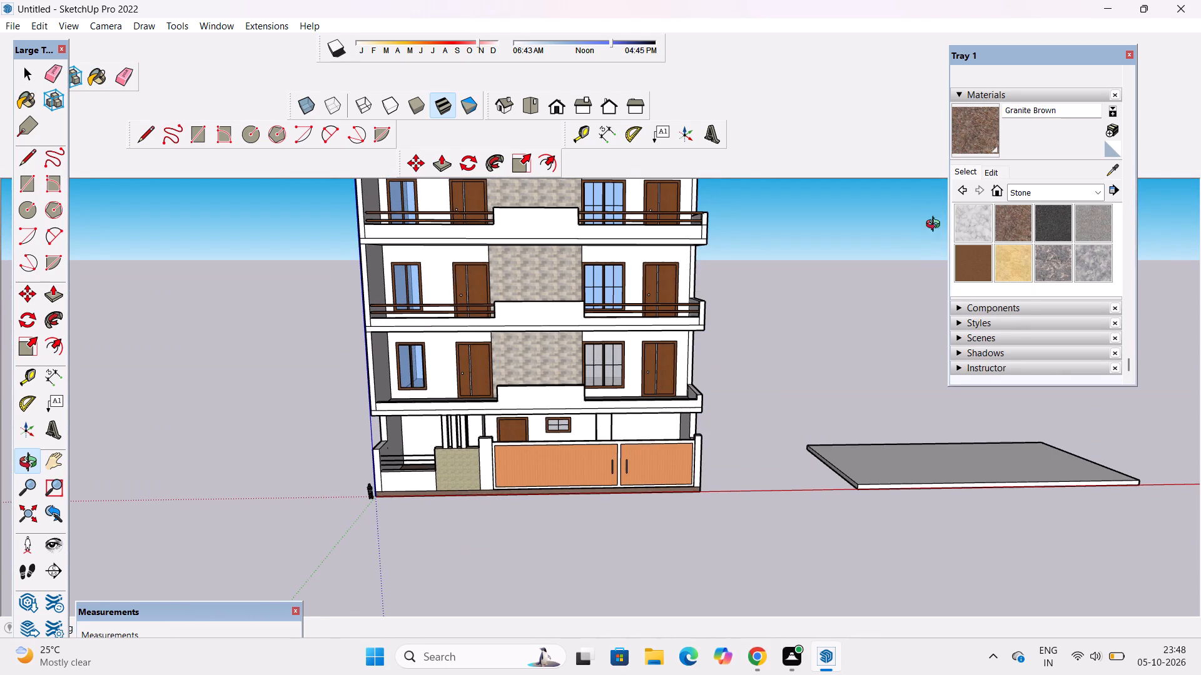
Paint the front faces of the pillars on both sides of the ground-floor gates with Stone Marble.
{"action": "left_click", "coordinate": [1064, 261]}
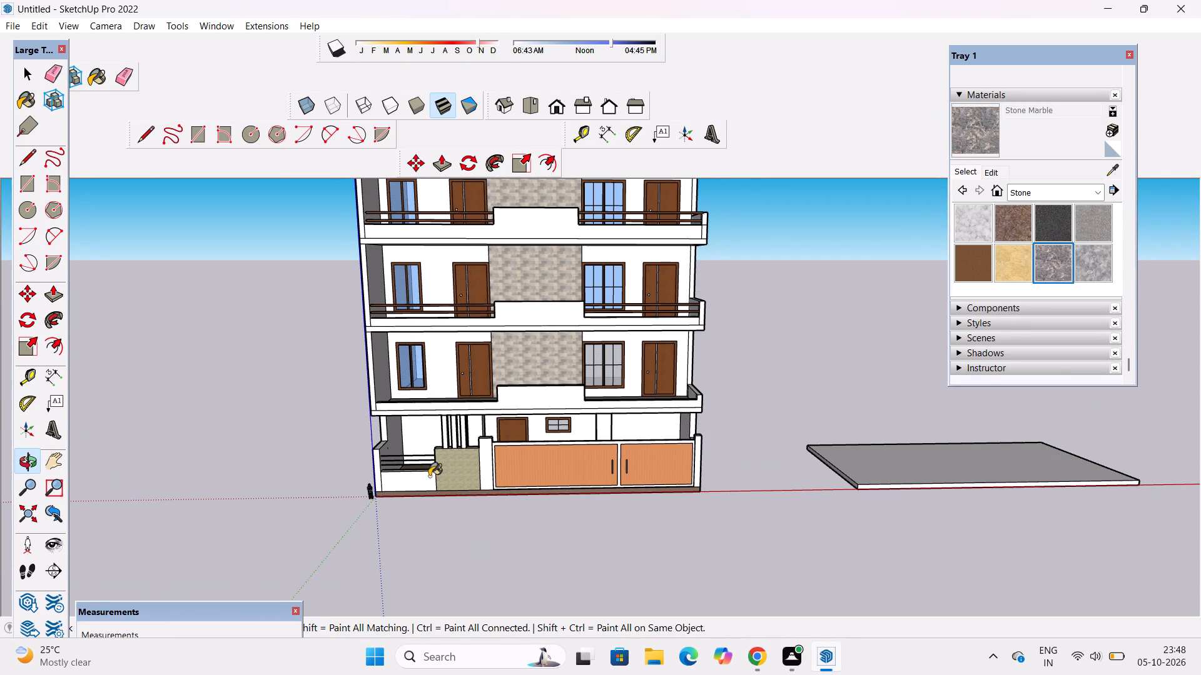
{"action": "scroll", "coordinate": [429, 476], "scroll_direction": "up", "scroll_amount": 4}
{"action": "scroll", "coordinate": [505, 467], "scroll_direction": "up", "scroll_amount": 4}
{"action": "left_click", "coordinate": [520, 445]}
{"action": "scroll", "coordinate": [449, 382], "scroll_direction": "down", "scroll_amount": 6}
{"action": "scroll", "coordinate": [751, 450], "scroll_direction": "up", "scroll_amount": 7}
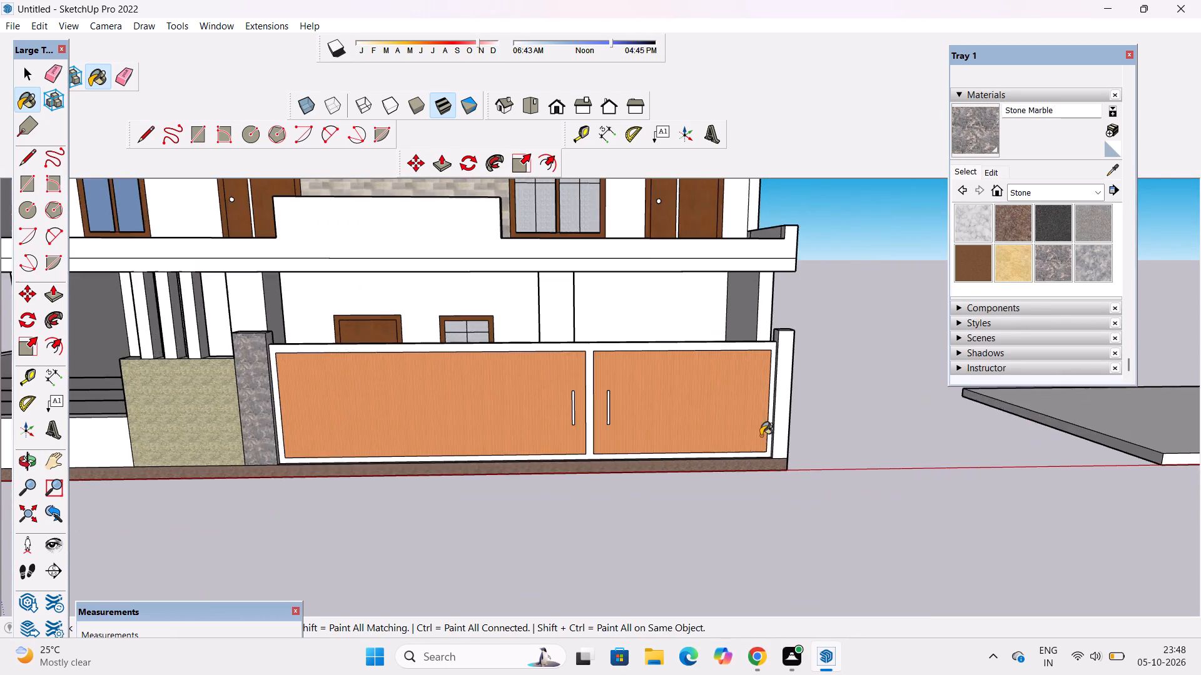
{"action": "scroll", "coordinate": [761, 436], "scroll_direction": "up", "scroll_amount": 3}
{"action": "left_click", "coordinate": [796, 392]}
Examine the gate pillars up close and the whole house front from a distance.
{"action": "key", "text": "o"}
{"action": "left_click_drag", "start_coordinate": [783, 336], "coordinate": [806, 477]}
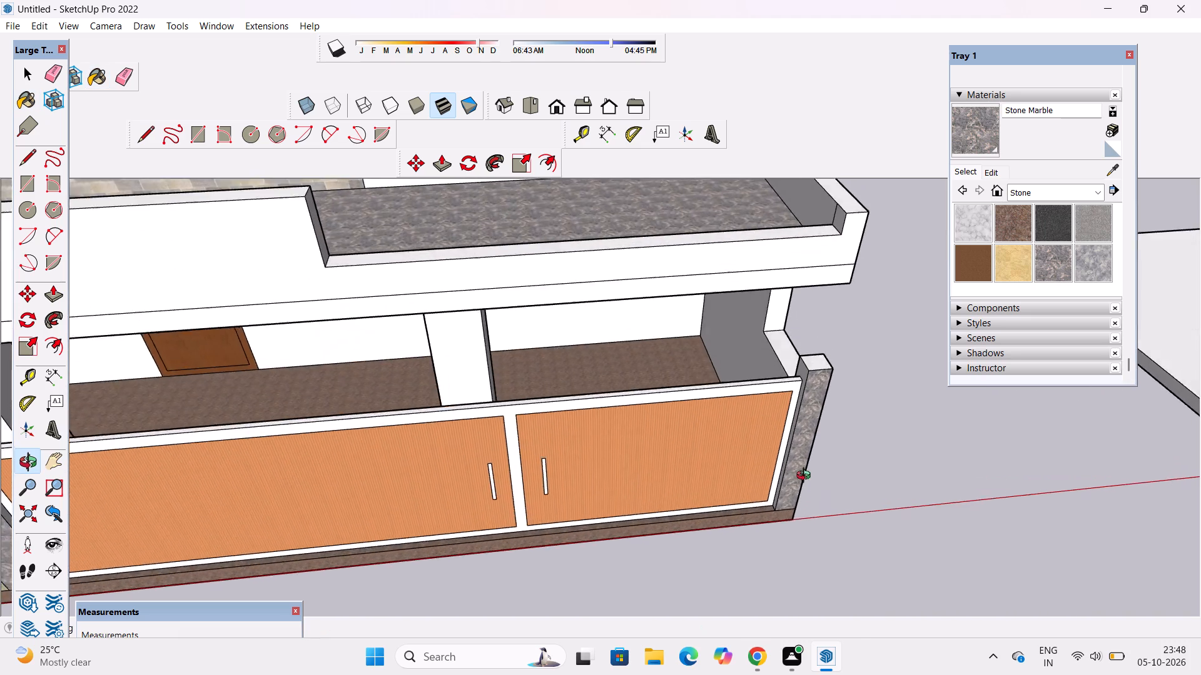
{"action": "left_click_drag", "start_coordinate": [806, 477], "coordinate": [796, 489]}
{"action": "scroll", "coordinate": [779, 427], "scroll_direction": "down", "scroll_amount": 5}
{"action": "left_click_drag", "start_coordinate": [860, 423], "coordinate": [833, 409]}
{"action": "scroll", "coordinate": [708, 446], "scroll_direction": "down", "scroll_amount": 5}
{"action": "left_click_drag", "start_coordinate": [606, 521], "coordinate": [616, 414]}
{"action": "scroll", "coordinate": [620, 402], "scroll_direction": "down", "scroll_amount": 6}
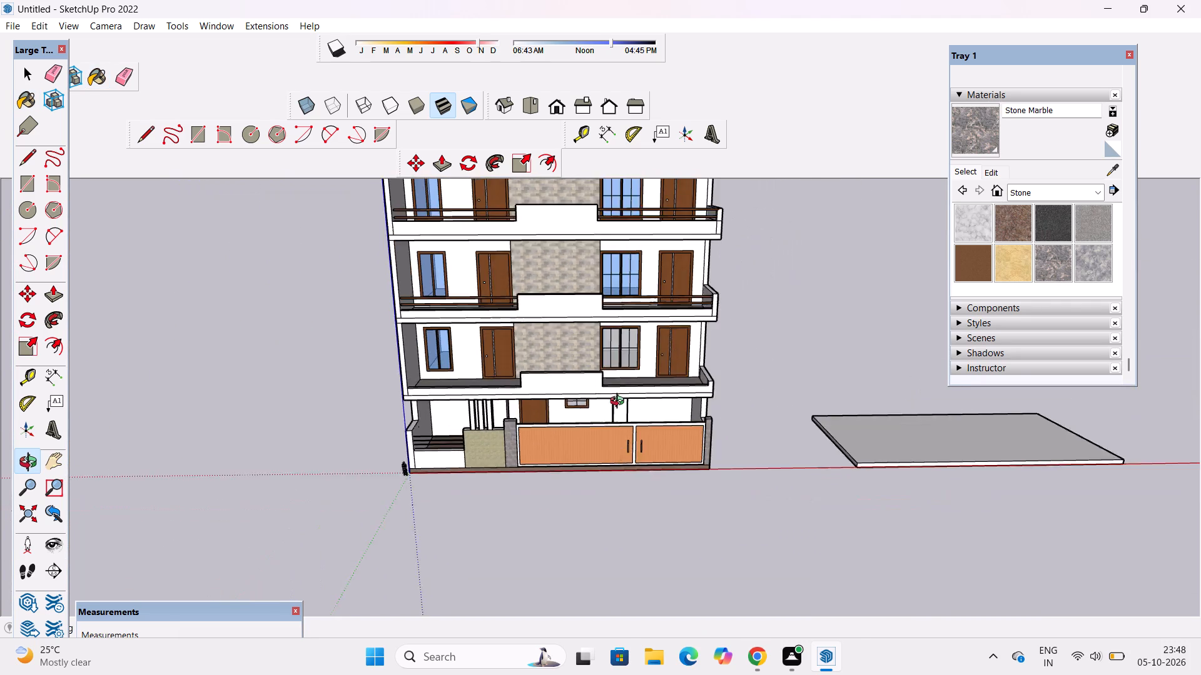
{"action": "left_click_drag", "start_coordinate": [627, 462], "coordinate": [631, 503], "text": "shift"}
{"action": "scroll", "coordinate": [631, 482], "scroll_direction": "up", "scroll_amount": 3}
{"action": "left_click_drag", "start_coordinate": [629, 481], "coordinate": [584, 432], "text": "shift"}
{"action": "scroll", "coordinate": [570, 404], "scroll_direction": "down", "scroll_amount": 5}
{"action": "left_click_drag", "start_coordinate": [571, 412], "coordinate": [576, 384]}
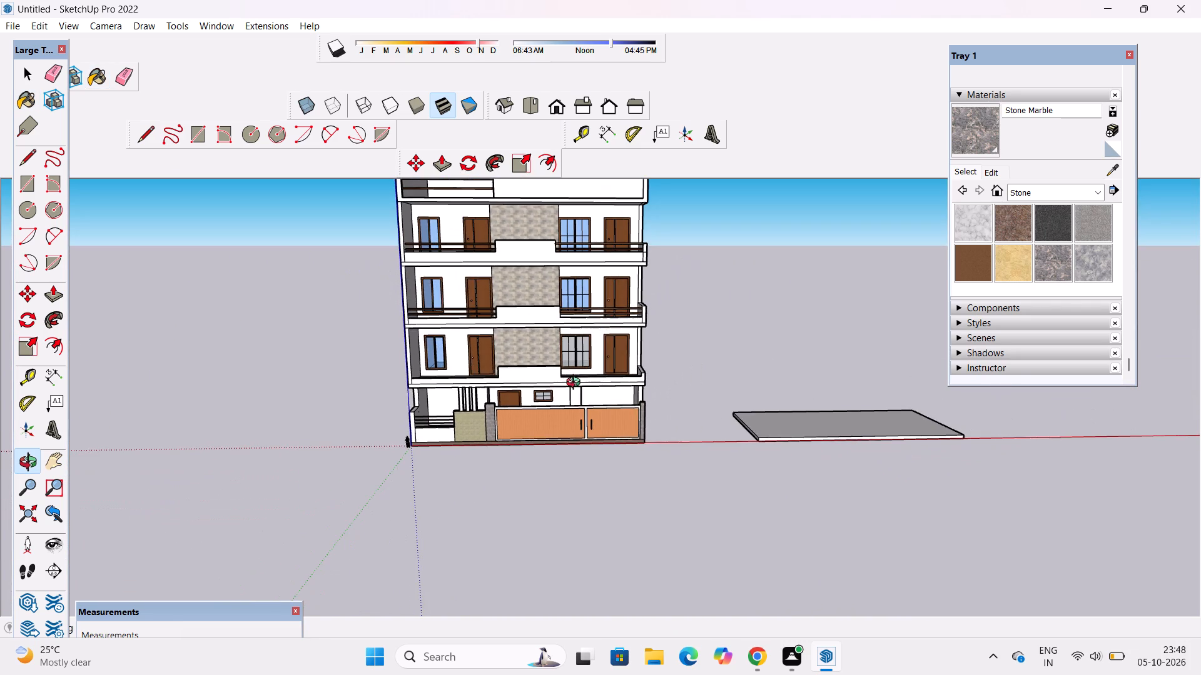
{"action": "scroll", "coordinate": [591, 379], "scroll_direction": "up", "scroll_amount": 1}
{"action": "left_click_drag", "start_coordinate": [594, 379], "coordinate": [599, 426], "text": "shift"}
{"action": "left_click_drag", "start_coordinate": [570, 430], "coordinate": [570, 393]}
{"action": "scroll", "coordinate": [575, 382], "scroll_direction": "down", "scroll_amount": 4}
{"action": "left_click_drag", "start_coordinate": [575, 382], "coordinate": [579, 407], "text": "shift"}
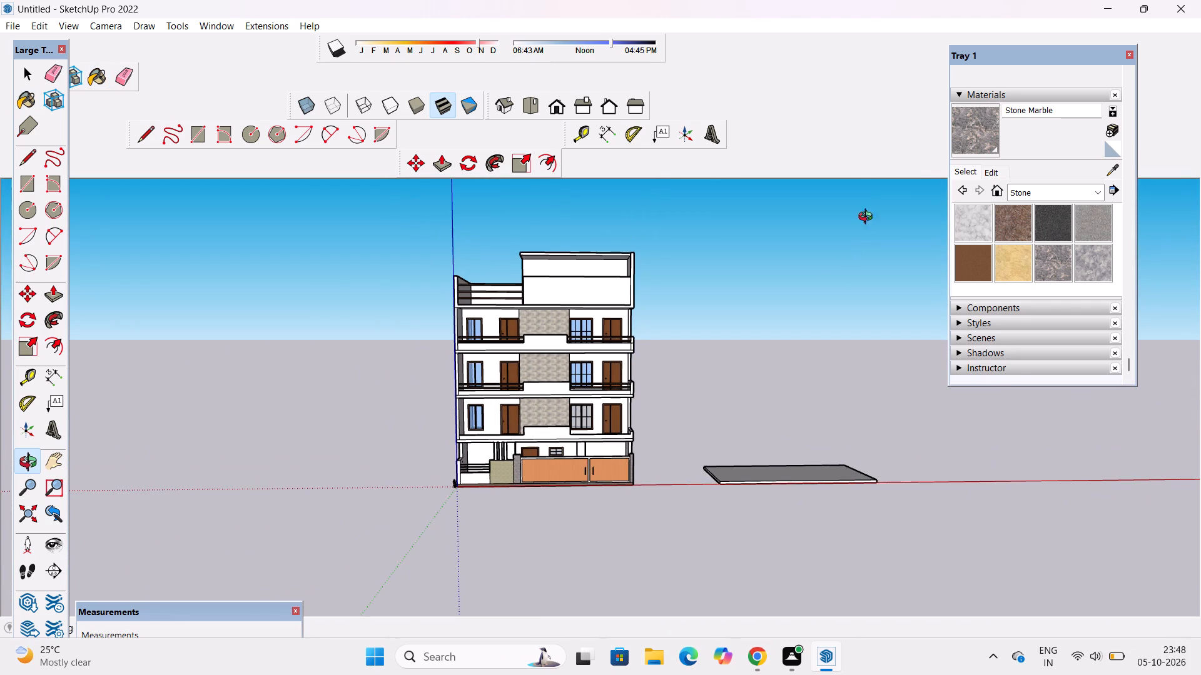
Pick 0007_MistyRose from the Colors-Named materials and paint the top-floor wall around the grilled window and door beside the stone cladding.
{"action": "left_click", "coordinate": [1021, 190]}
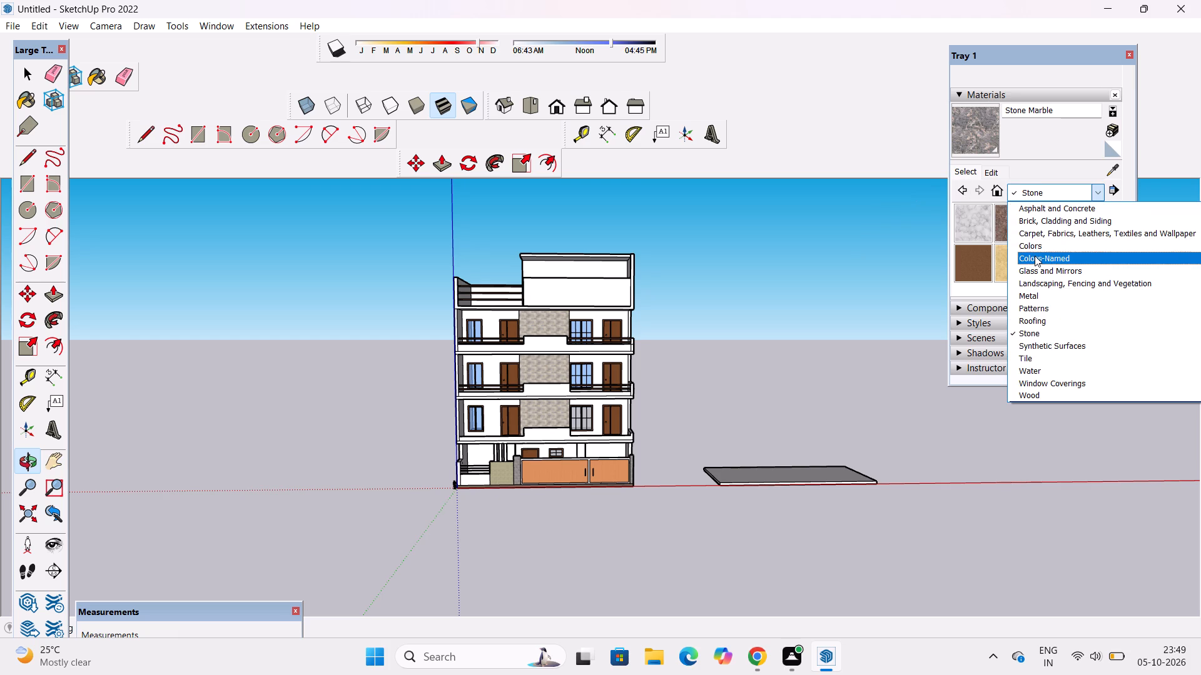
{"action": "left_click", "coordinate": [1035, 256]}
{"action": "scroll", "coordinate": [1031, 254], "scroll_direction": "down", "scroll_amount": 1}
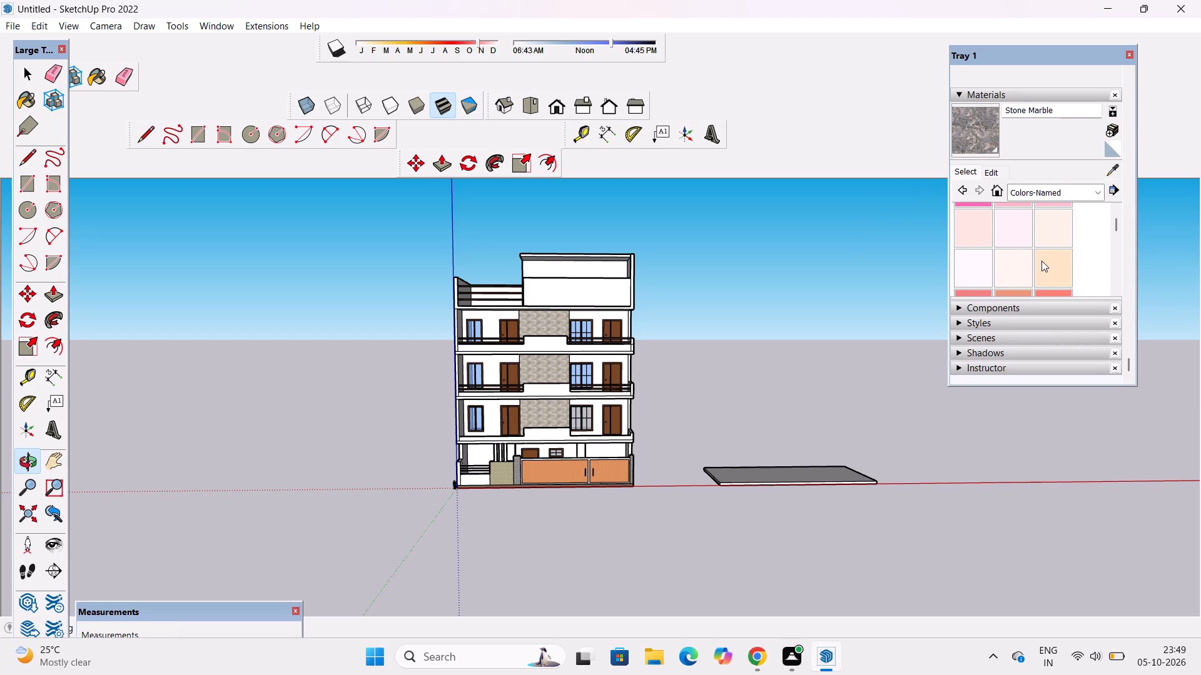
{"action": "left_click_drag", "start_coordinate": [1044, 234], "coordinate": [1038, 236]}
{"action": "left_click", "coordinate": [983, 236]}
{"action": "scroll", "coordinate": [636, 336], "scroll_direction": "up", "scroll_amount": 11}
{"action": "left_click", "coordinate": [564, 284]}
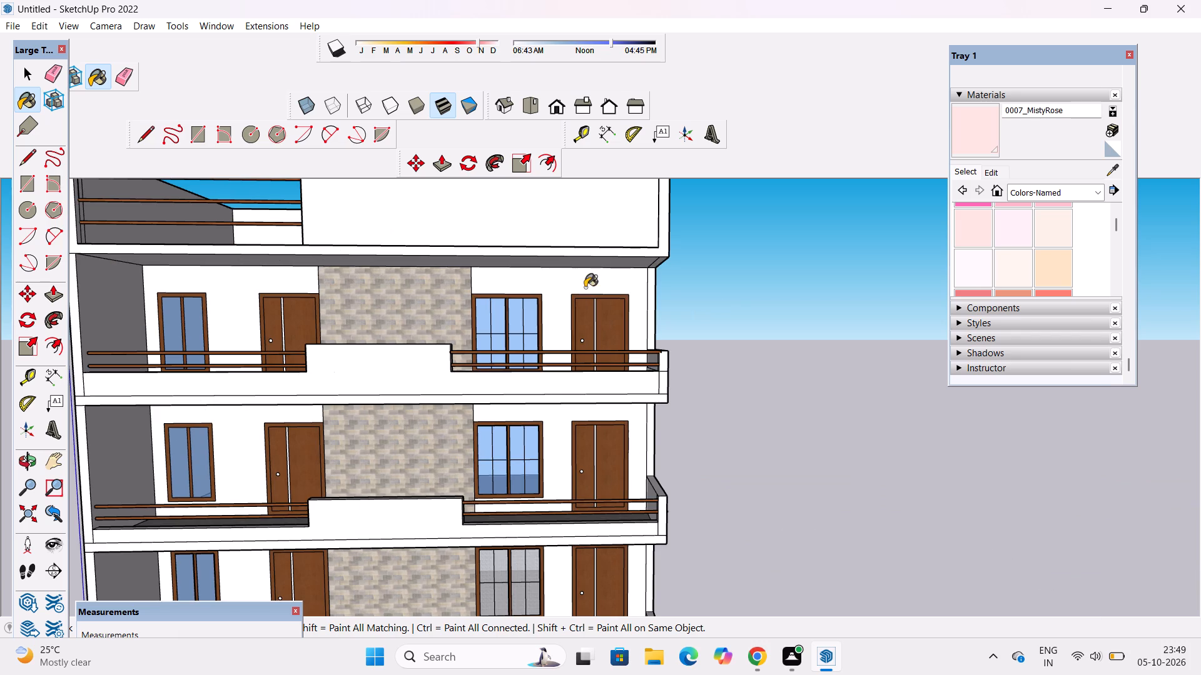
Darken the 0007_MistyRose colour slightly and pick it for painting.
{"action": "left_click", "coordinate": [995, 171]}
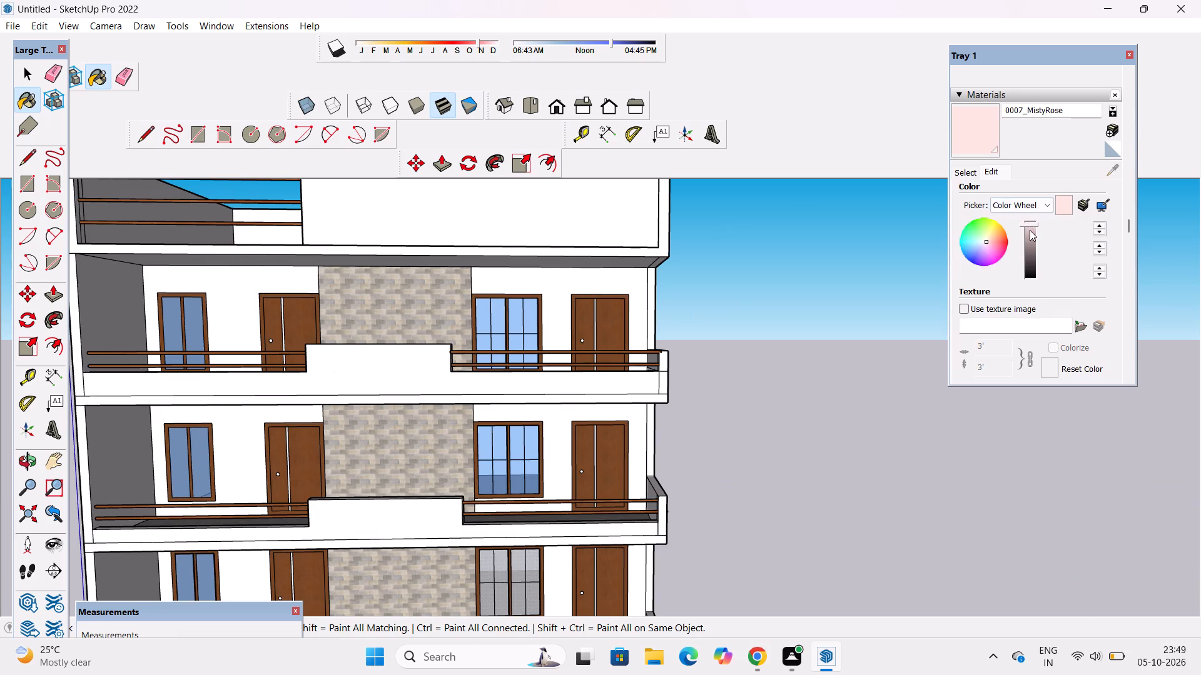
{"action": "left_click", "coordinate": [1030, 230]}
{"action": "left_click", "coordinate": [1030, 232]}
{"action": "left_click", "coordinate": [1030, 232]}
{"action": "left_click", "coordinate": [1030, 234]}
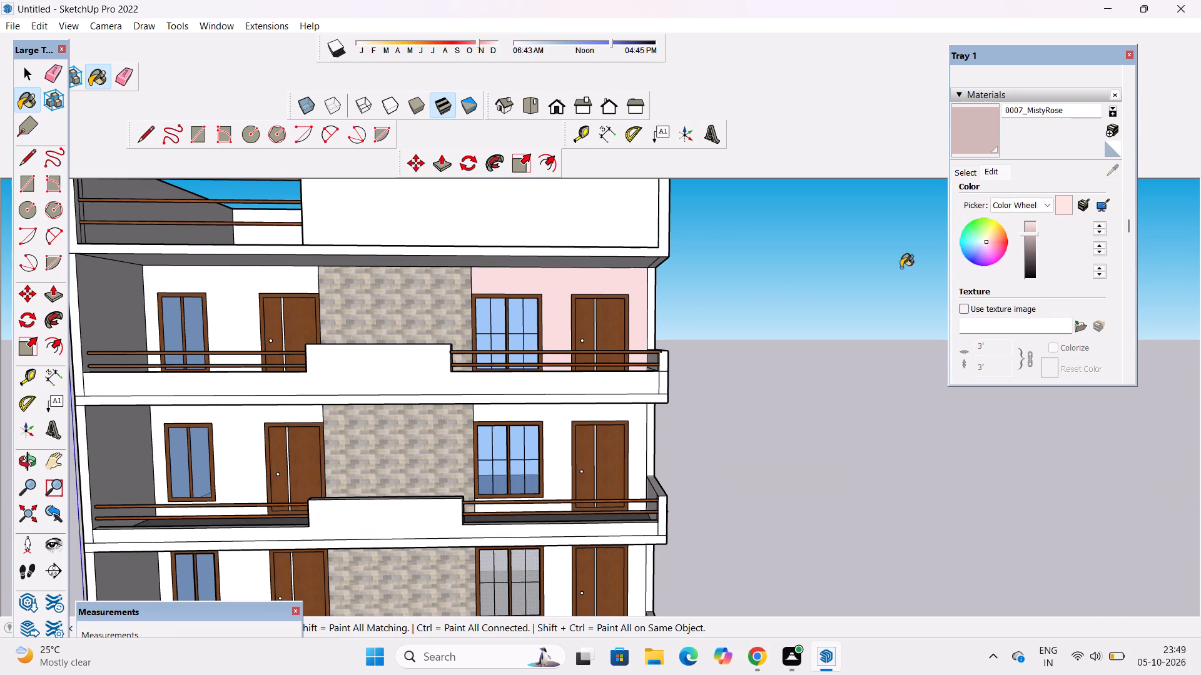
{"action": "scroll", "coordinate": [706, 281], "scroll_direction": "down", "scroll_amount": 2}
{"action": "left_click_drag", "start_coordinate": [968, 129], "coordinate": [944, 135]}
Paint the remaining white walls around the doors and windows on all three balcony floors with MistyRose.
{"action": "left_click", "coordinate": [347, 292]}
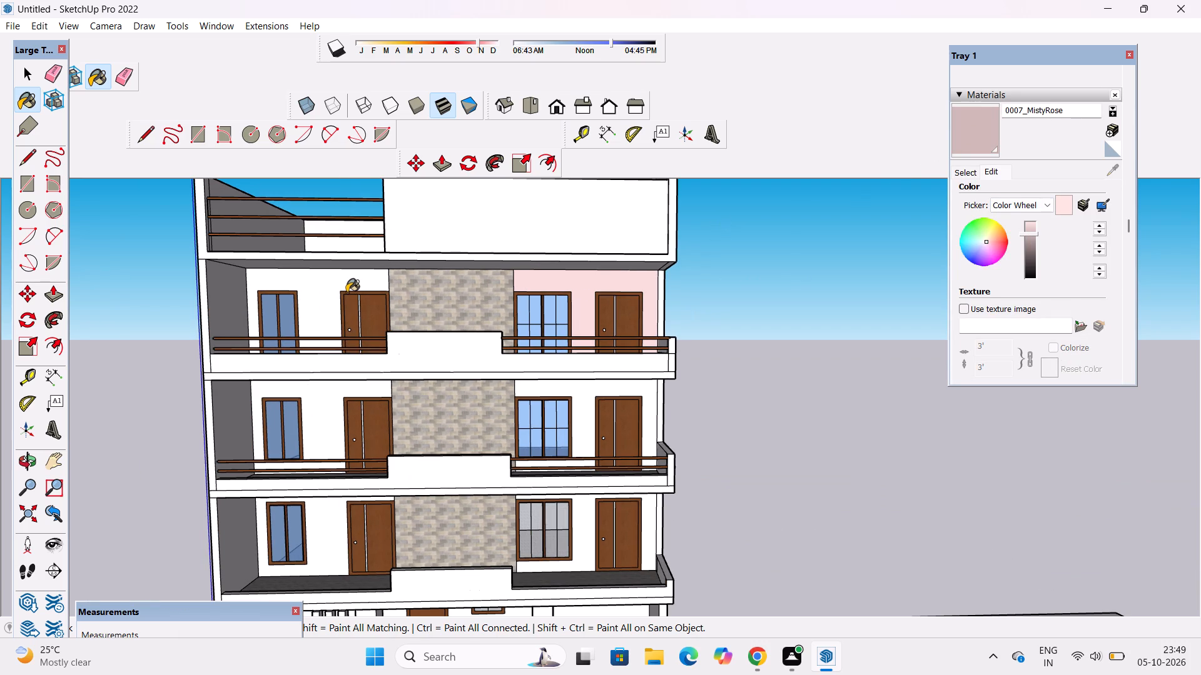
{"action": "key", "text": "ctrl+z"}
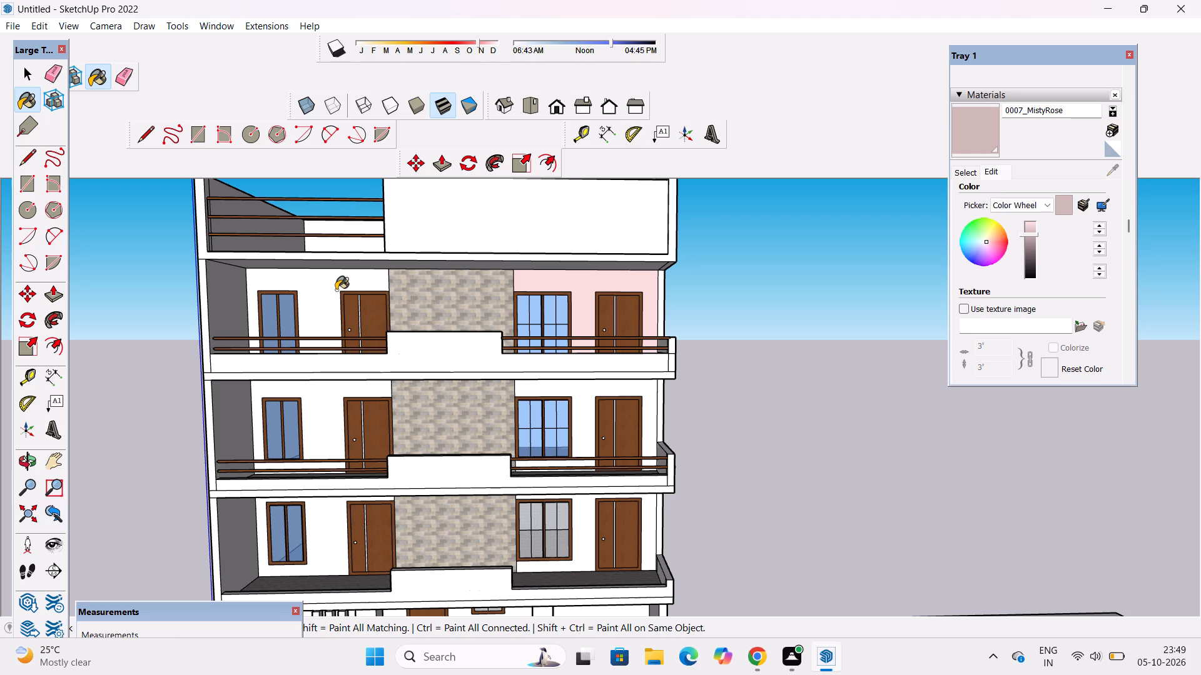
{"action": "left_click", "coordinate": [315, 294]}
{"action": "scroll", "coordinate": [343, 287], "scroll_direction": "down", "scroll_amount": 3}
{"action": "left_click", "coordinate": [330, 393]}
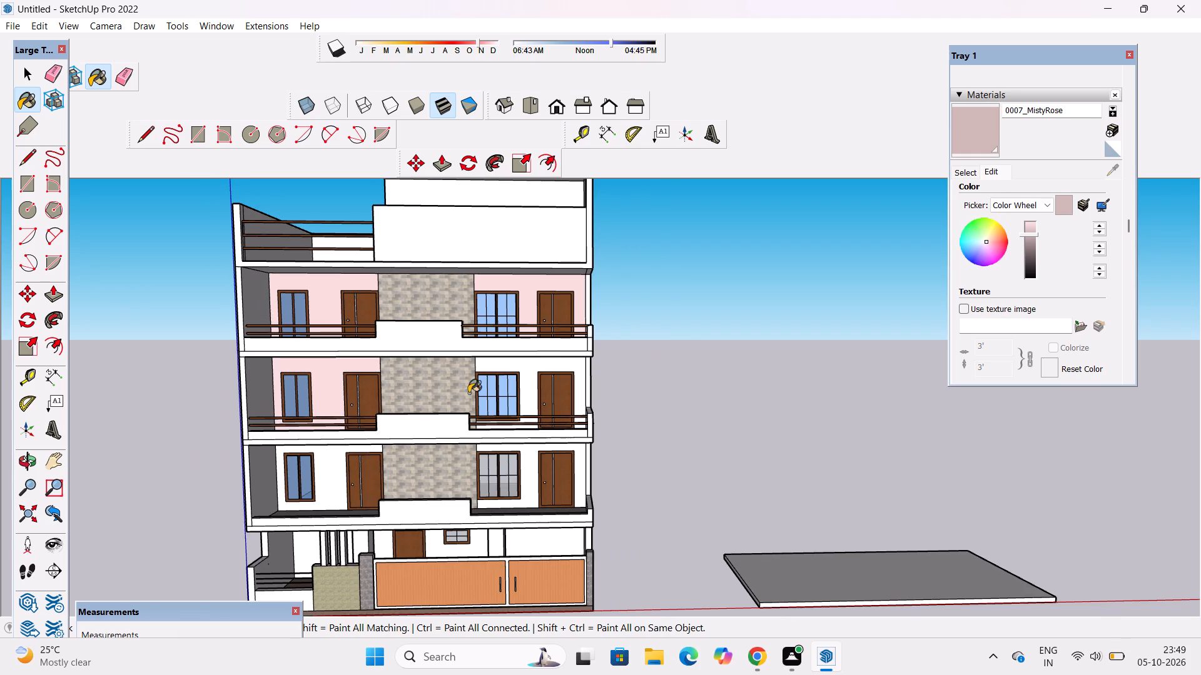
{"action": "left_click", "coordinate": [528, 372]}
{"action": "scroll", "coordinate": [527, 426], "scroll_direction": "down", "scroll_amount": 5}
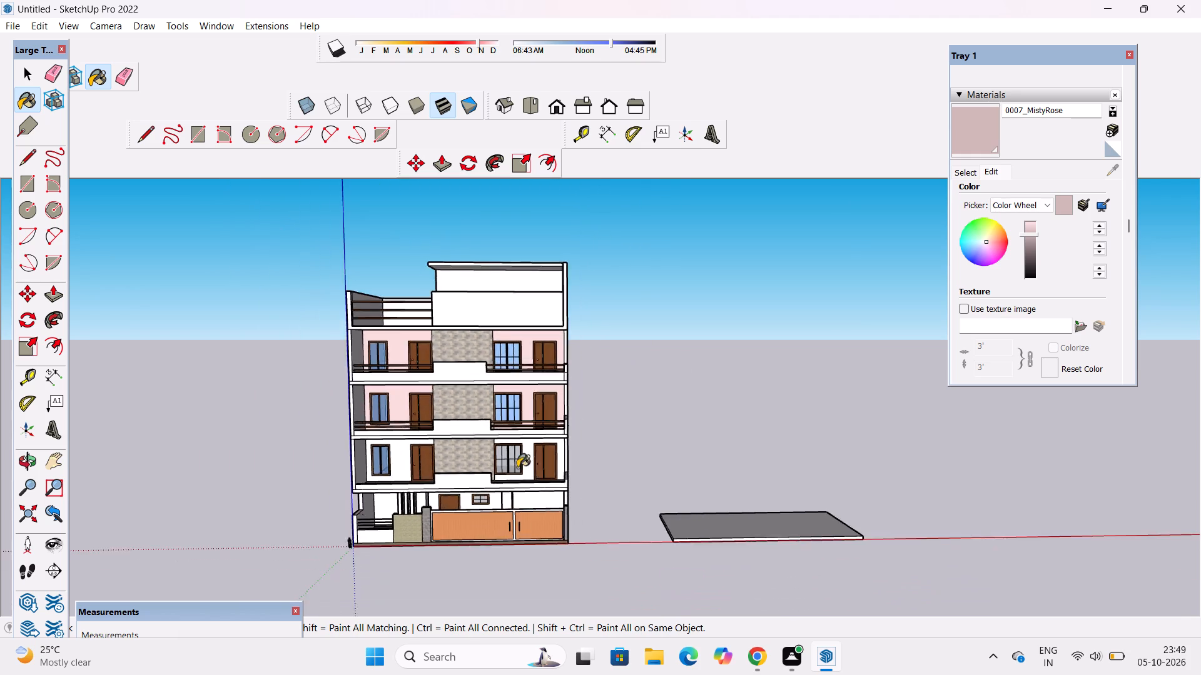
{"action": "scroll", "coordinate": [515, 477], "scroll_direction": "up", "scroll_amount": 11}
{"action": "left_click", "coordinate": [553, 397]}
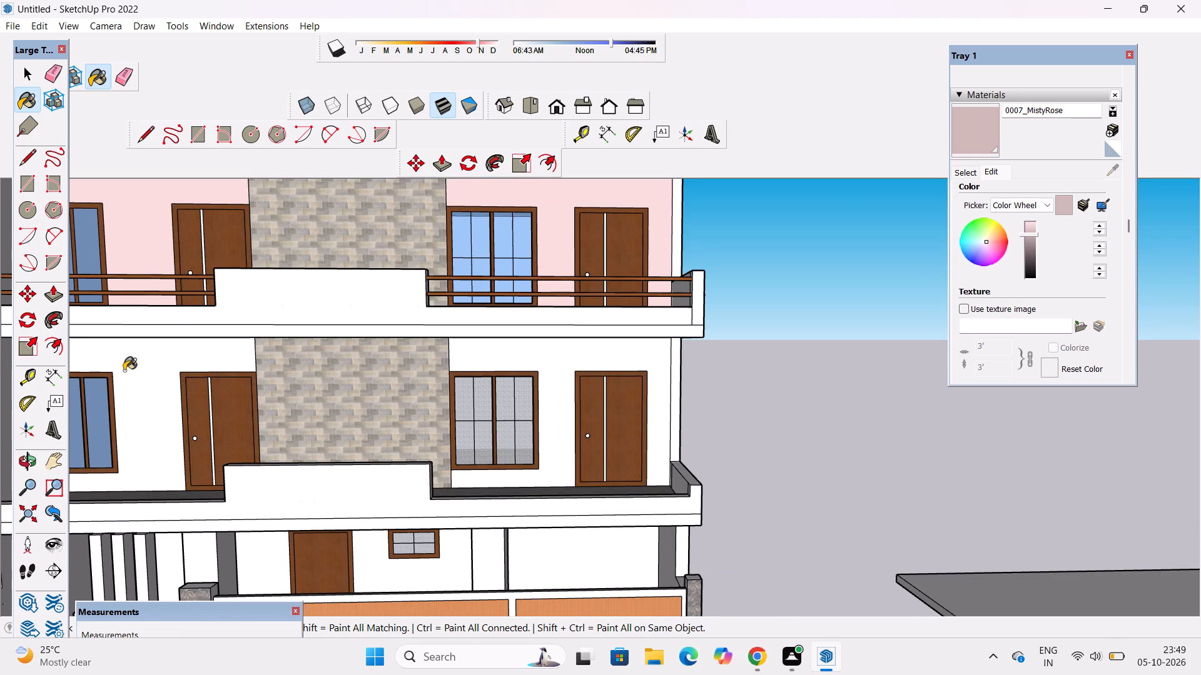
{"action": "left_click", "coordinate": [129, 372]}
{"action": "scroll", "coordinate": [306, 426], "scroll_direction": "down", "scroll_amount": 11}
Paint the front faces of the solid rooftop parapet and the rooftop room wall with MistyRose.
{"action": "scroll", "coordinate": [479, 372], "scroll_direction": "down", "scroll_amount": 4}
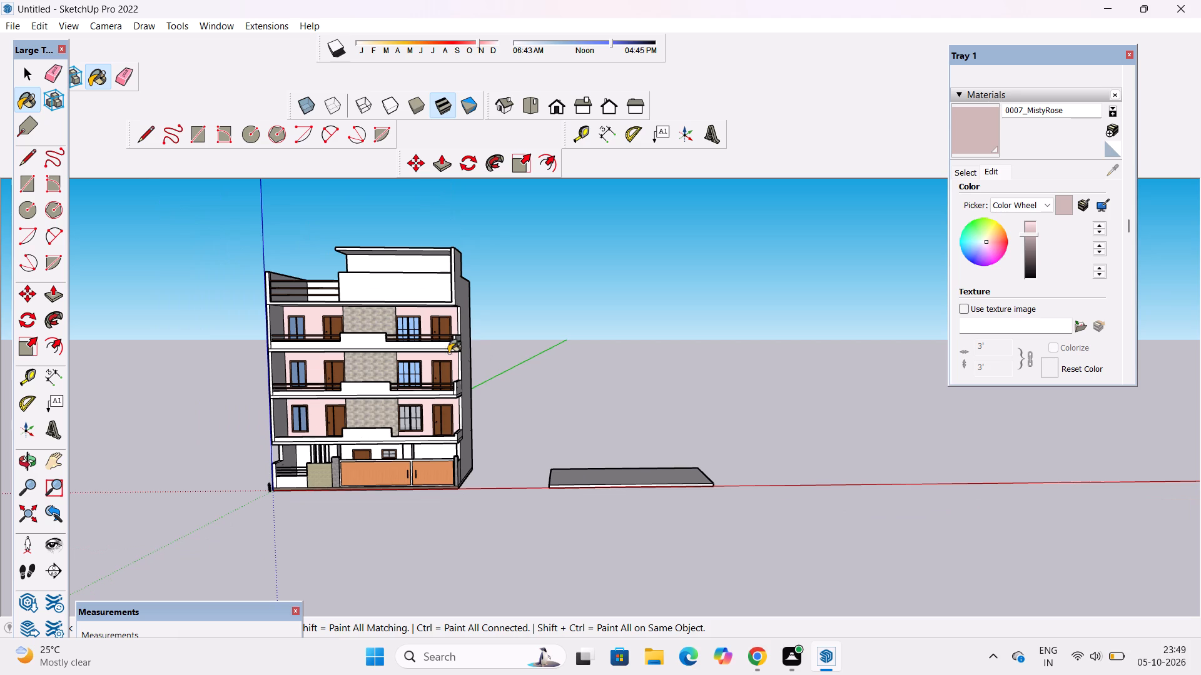
{"action": "scroll", "coordinate": [310, 280], "scroll_direction": "up", "scroll_amount": 10}
{"action": "left_click", "coordinate": [496, 289]}
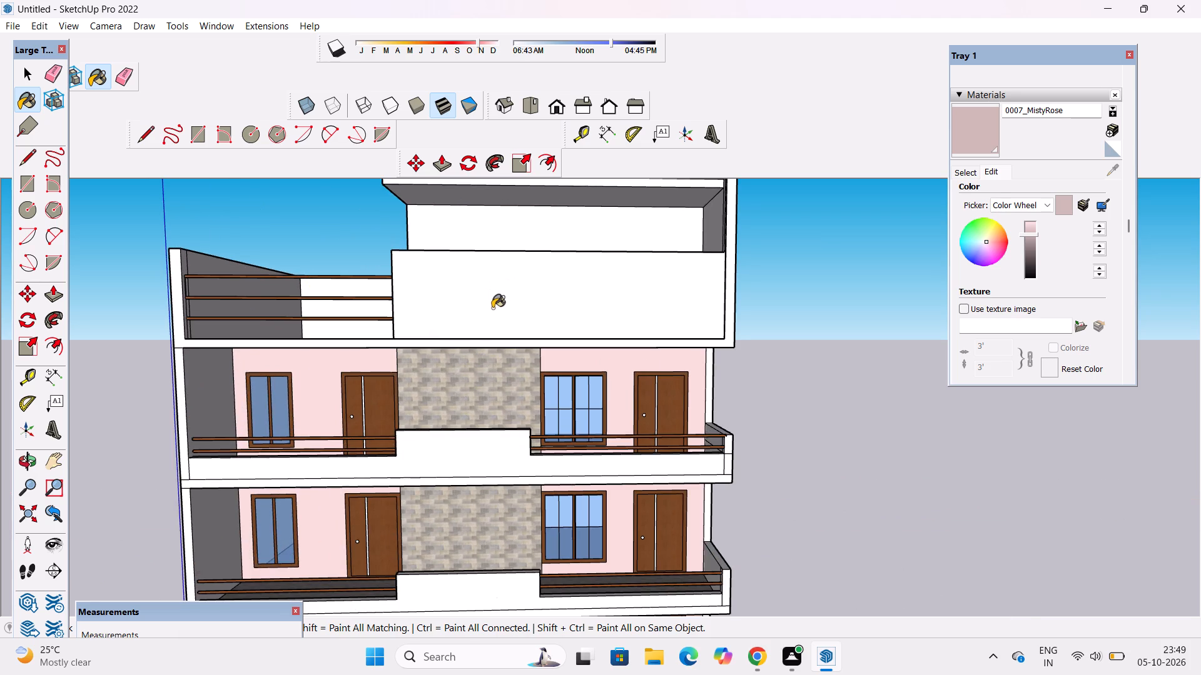
{"action": "scroll", "coordinate": [492, 310], "scroll_direction": "down", "scroll_amount": 6}
{"action": "scroll", "coordinate": [540, 265], "scroll_direction": "up", "scroll_amount": 5}
{"action": "left_click", "coordinate": [540, 265]}
{"action": "scroll", "coordinate": [582, 230], "scroll_direction": "up", "scroll_amount": 10}
{"action": "left_click_drag", "start_coordinate": [601, 219], "coordinate": [611, 219]}
{"action": "left_click_drag", "start_coordinate": [870, 289], "coordinate": [864, 287]}
{"action": "scroll", "coordinate": [572, 330], "scroll_direction": "down", "scroll_amount": 5}
Paint the rooftop slab's front edge and the front and narrow inner faces of the adjoining end wall with MistyRose.
{"action": "left_click", "coordinate": [615, 257]}
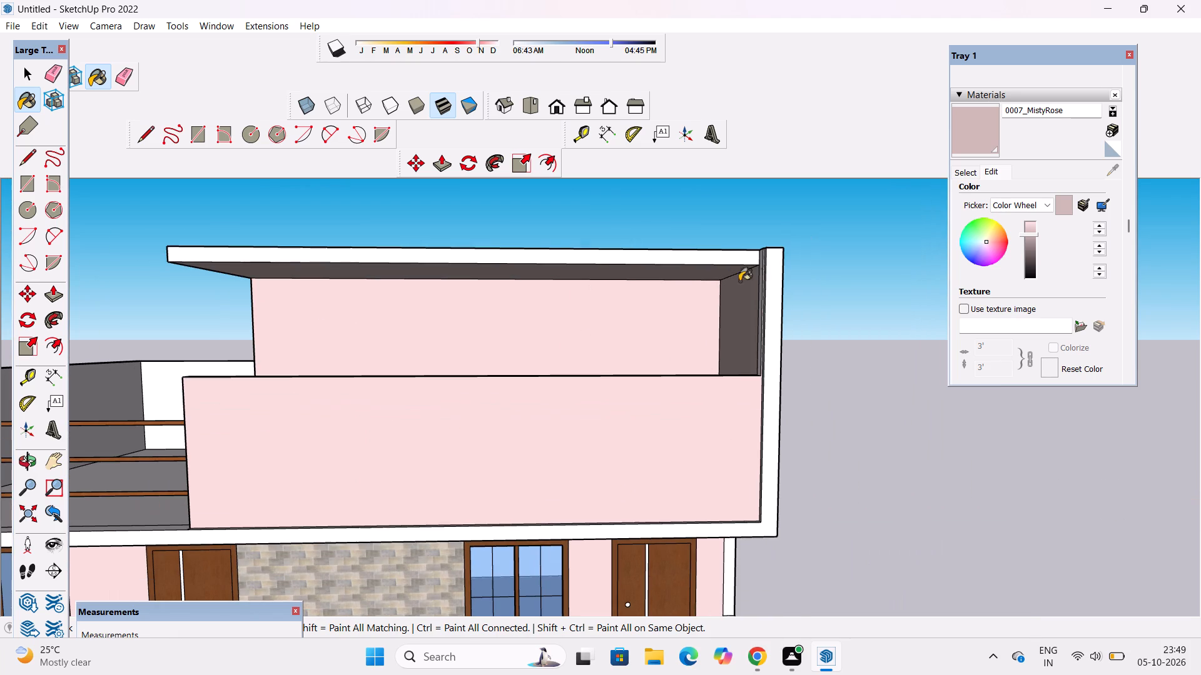
{"action": "left_click", "coordinate": [775, 284]}
{"action": "scroll", "coordinate": [751, 268], "scroll_direction": "up", "scroll_amount": 10}
{"action": "left_click", "coordinate": [772, 248]}
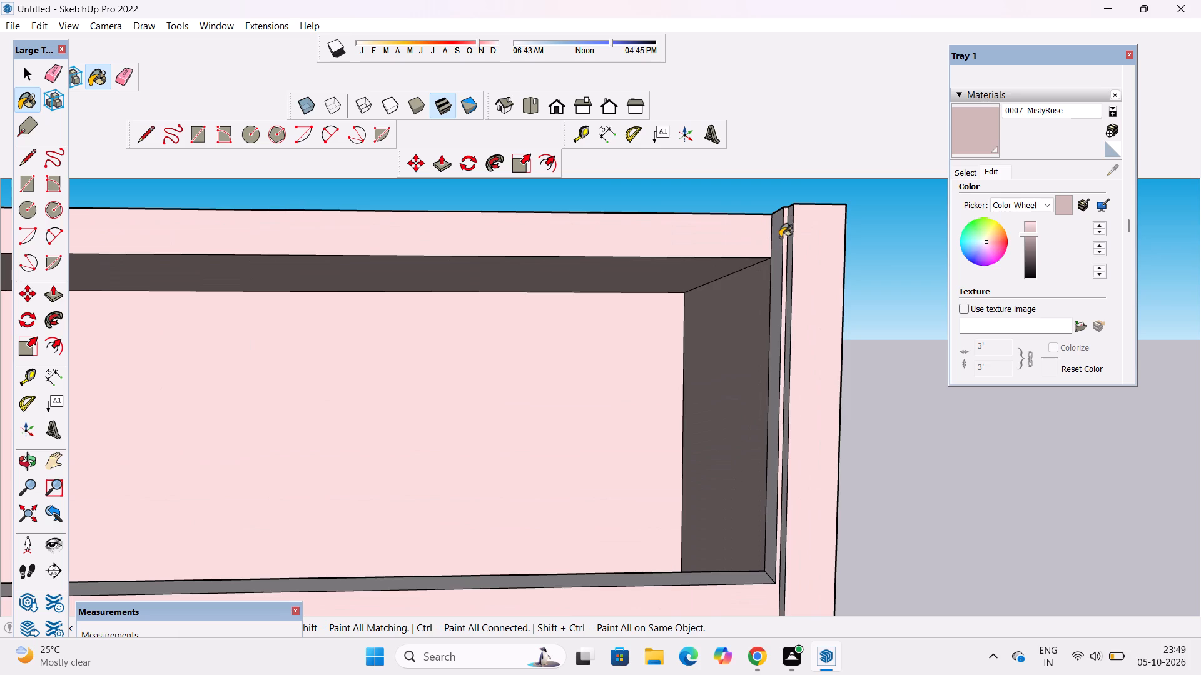
{"action": "scroll", "coordinate": [789, 228], "scroll_direction": "up", "scroll_amount": 11}
{"action": "left_click", "coordinate": [789, 228]}
{"action": "left_click", "coordinate": [754, 229]}
{"action": "scroll", "coordinate": [779, 219], "scroll_direction": "down", "scroll_amount": 9}
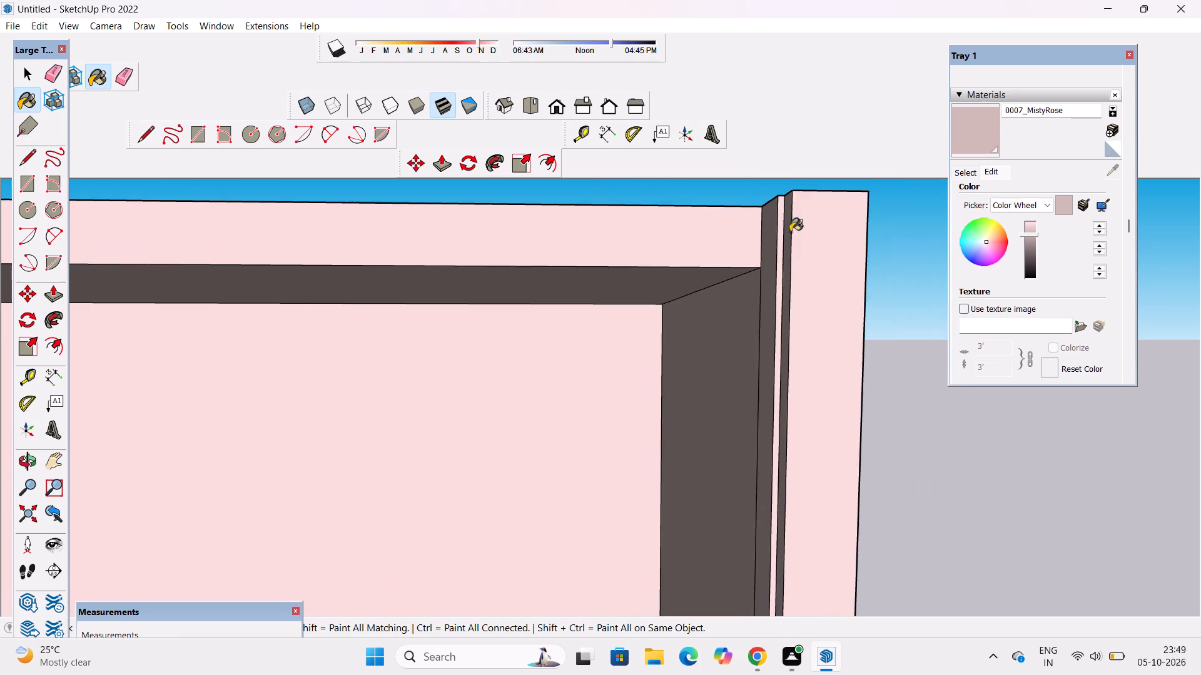
{"action": "scroll", "coordinate": [790, 232], "scroll_direction": "down", "scroll_amount": 20}
{"action": "scroll", "coordinate": [790, 232], "scroll_direction": "down", "scroll_amount": 11}
Paint the back and side parapet walls of the open terrace behind the railing with MistyRose.
{"action": "scroll", "coordinate": [619, 282], "scroll_direction": "up", "scroll_amount": 11}
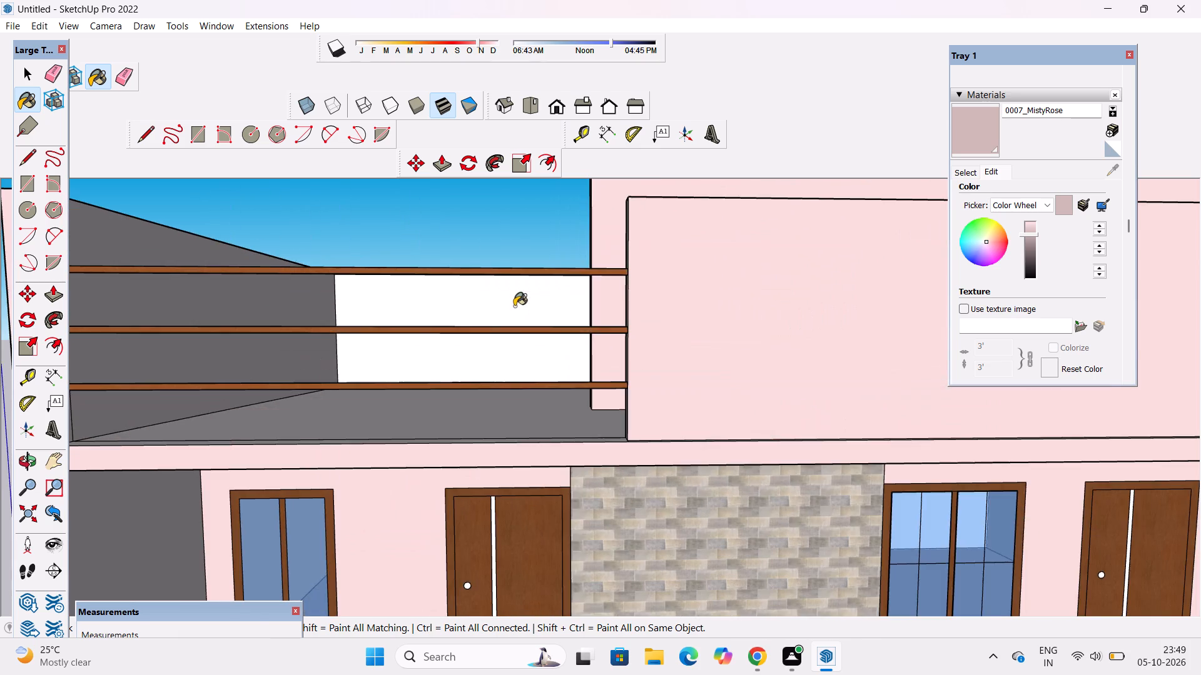
{"action": "left_click", "coordinate": [514, 307]}
{"action": "left_click", "coordinate": [243, 304]}
{"action": "scroll", "coordinate": [348, 315], "scroll_direction": "down", "scroll_amount": 13}
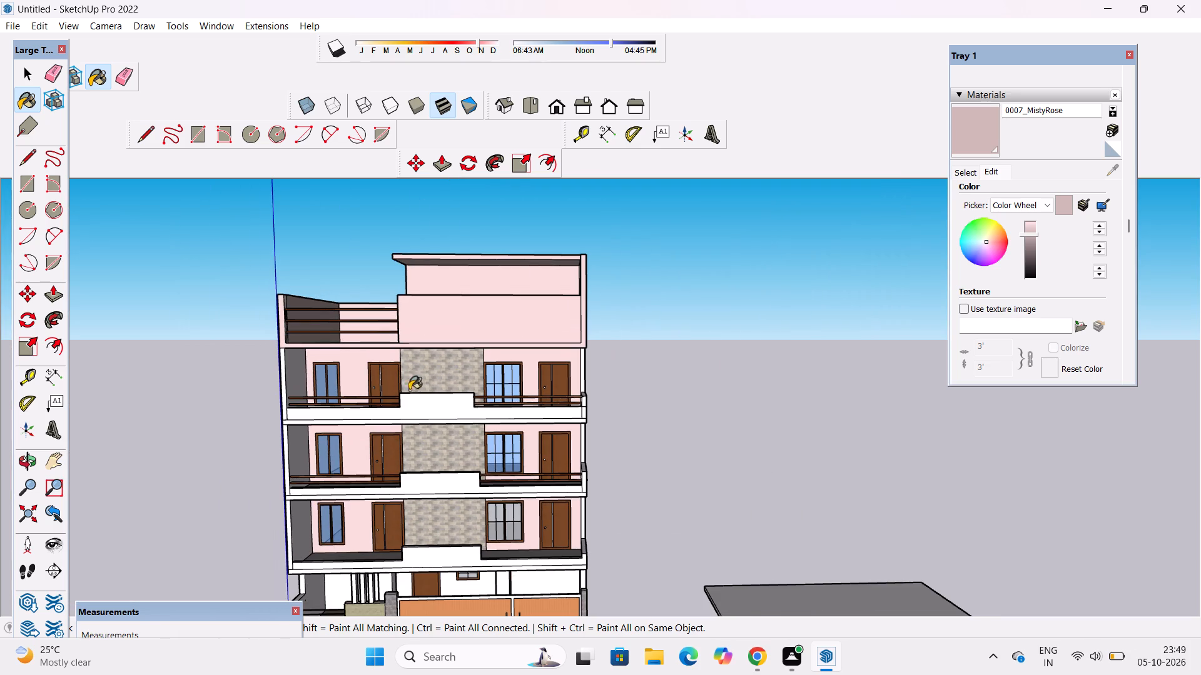
Paint the ground-floor wall sections behind the gates and beside the staircase with MistyRose.
{"action": "key", "text": "o"}
{"action": "scroll", "coordinate": [435, 415], "scroll_direction": "down", "scroll_amount": 5}
{"action": "left_click_drag", "start_coordinate": [539, 413], "coordinate": [543, 455]}
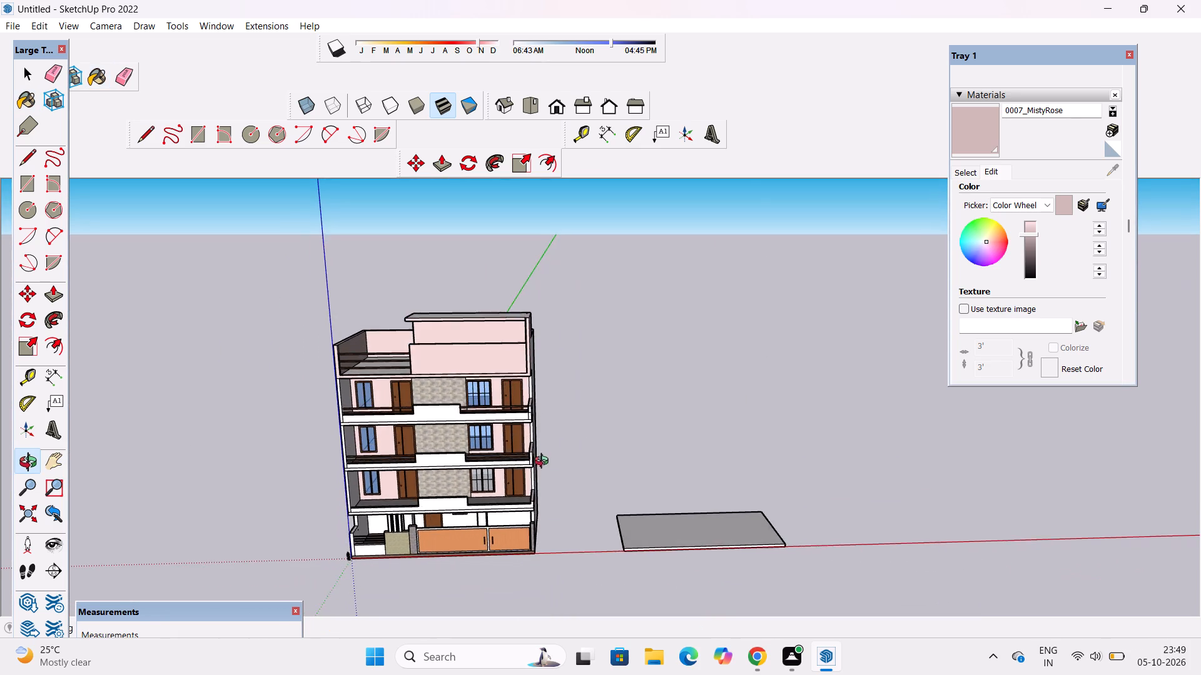
{"action": "scroll", "coordinate": [537, 464], "scroll_direction": "up", "scroll_amount": 2}
{"action": "left_click_drag", "start_coordinate": [519, 479], "coordinate": [507, 421]}
{"action": "left_click_drag", "start_coordinate": [470, 484], "coordinate": [502, 449], "text": "shift"}
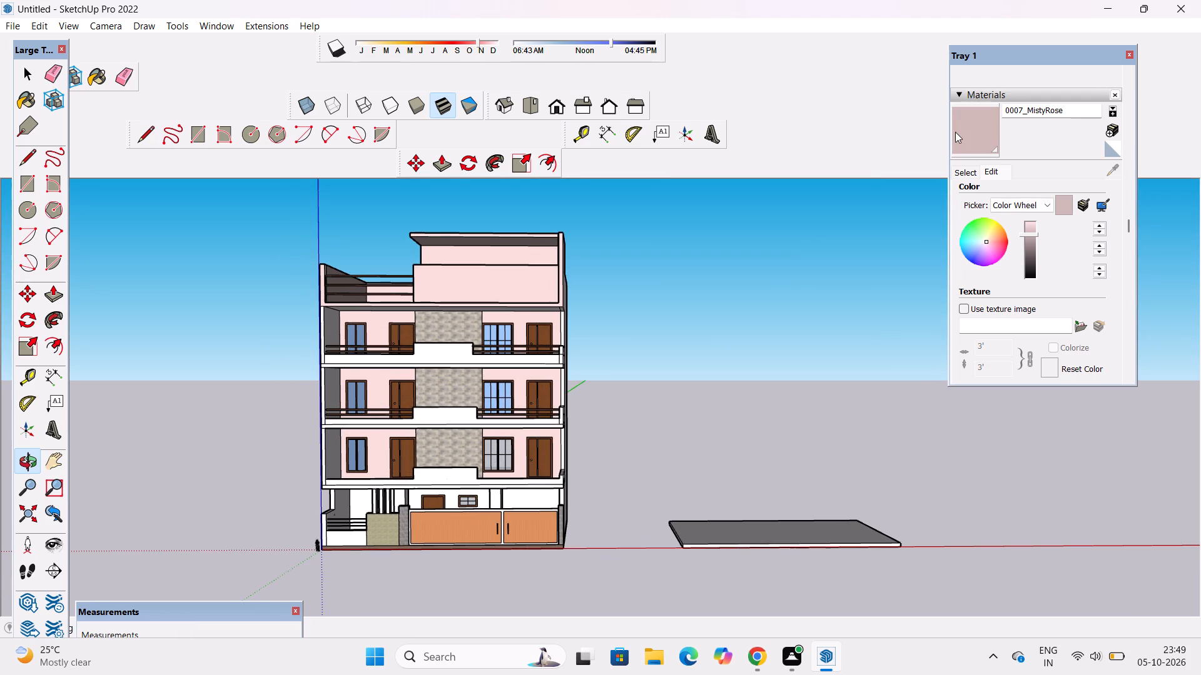
{"action": "scroll", "coordinate": [958, 134], "scroll_direction": "up", "scroll_amount": 1}
{"action": "left_click", "coordinate": [964, 208]}
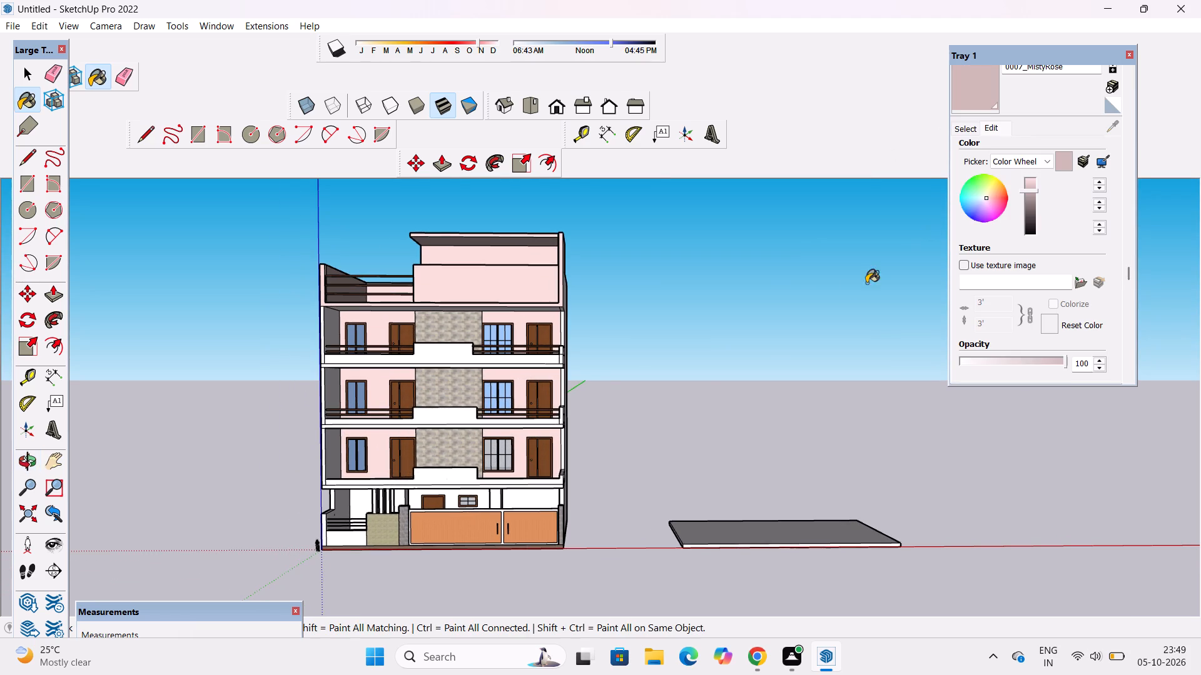
{"action": "scroll", "coordinate": [472, 479], "scroll_direction": "up", "scroll_amount": 15}
{"action": "left_click", "coordinate": [502, 558]}
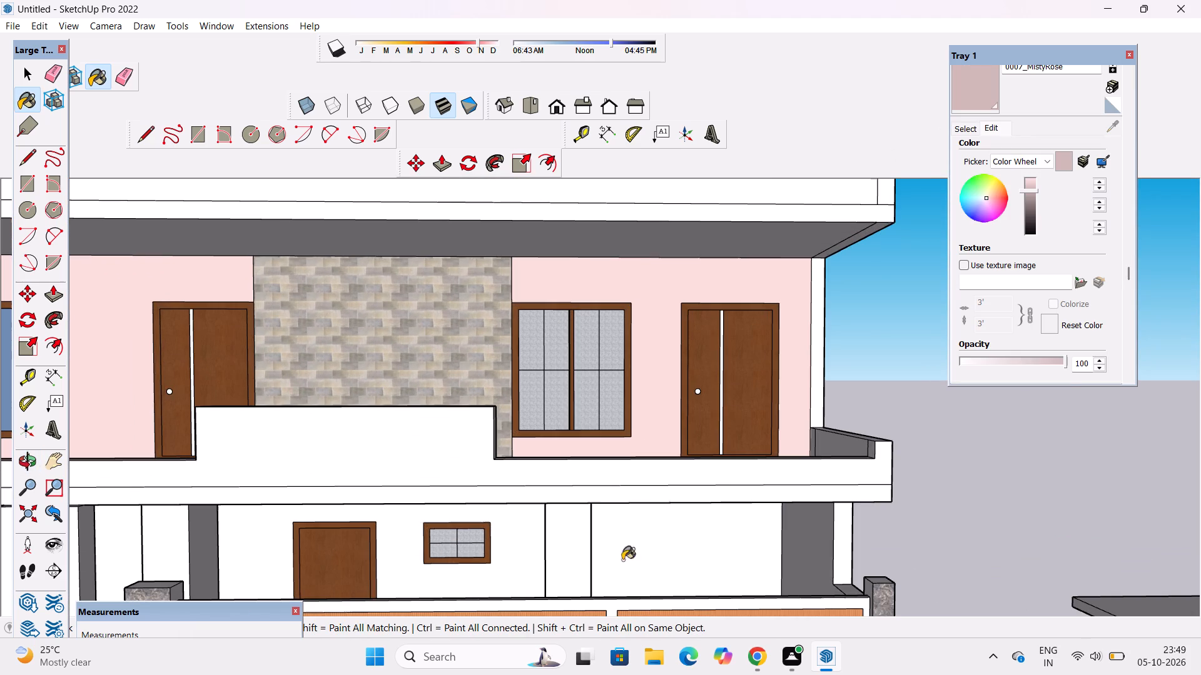
{"action": "left_click", "coordinate": [646, 561]}
{"action": "scroll", "coordinate": [367, 562], "scroll_direction": "down", "scroll_amount": 4}
{"action": "scroll", "coordinate": [156, 556], "scroll_direction": "up", "scroll_amount": 6}
{"action": "scroll", "coordinate": [170, 547], "scroll_direction": "down", "scroll_amount": 8}
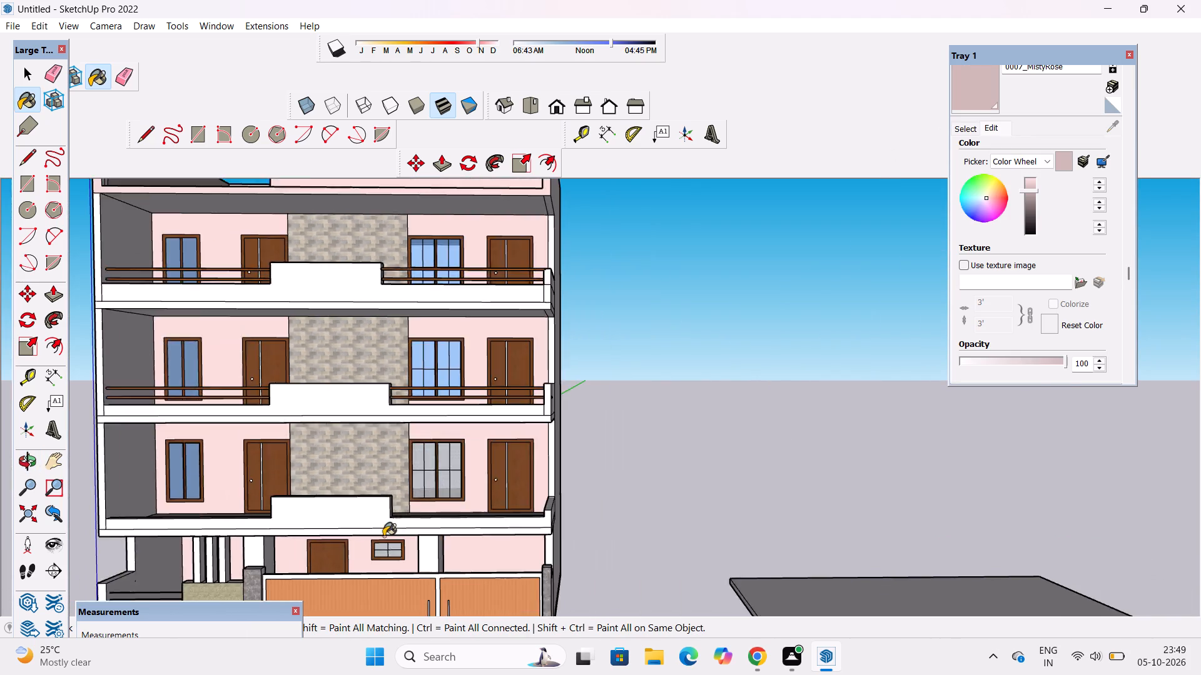
{"action": "scroll", "coordinate": [383, 536], "scroll_direction": "down", "scroll_amount": 4}
{"action": "scroll", "coordinate": [211, 569], "scroll_direction": "up", "scroll_amount": 5}
{"action": "left_click", "coordinate": [196, 562]}
{"action": "scroll", "coordinate": [365, 517], "scroll_direction": "down", "scroll_amount": 4}
Examine the painted house front from ground level up to the roof and the balcony edges up close.
{"action": "key", "text": "o"}
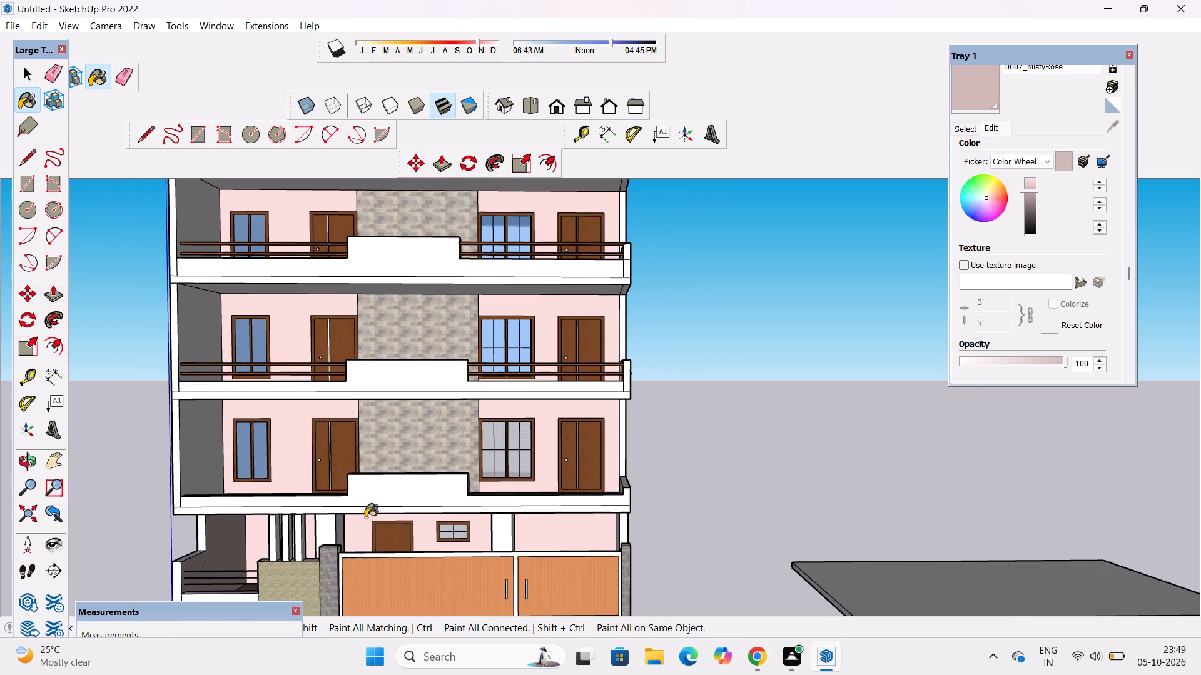
{"action": "scroll", "coordinate": [433, 496], "scroll_direction": "down", "scroll_amount": 5}
{"action": "left_click_drag", "start_coordinate": [453, 492], "coordinate": [455, 552]}
{"action": "scroll", "coordinate": [392, 563], "scroll_direction": "up", "scroll_amount": 4}
{"action": "left_click_drag", "start_coordinate": [344, 564], "coordinate": [470, 537], "text": "shift"}
{"action": "left_click_drag", "start_coordinate": [409, 499], "coordinate": [427, 391]}
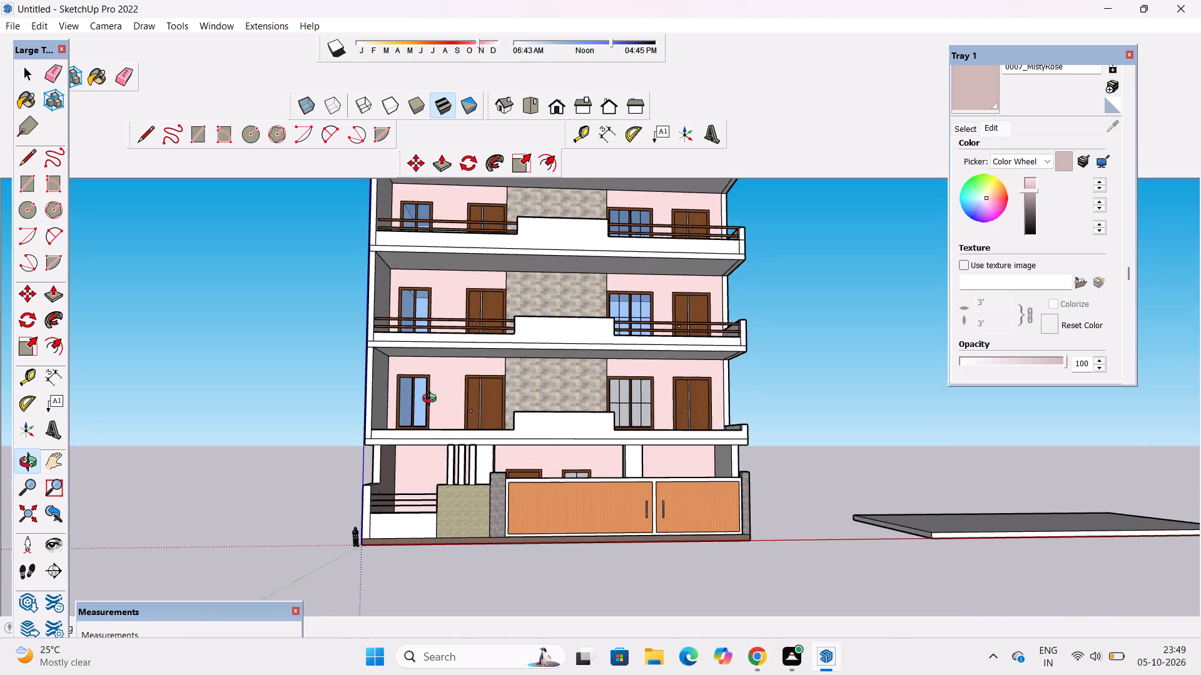
{"action": "scroll", "coordinate": [430, 427], "scroll_direction": "up", "scroll_amount": 2}
{"action": "left_click_drag", "start_coordinate": [445, 429], "coordinate": [288, 452], "text": "shift"}
{"action": "scroll", "coordinate": [287, 447], "scroll_direction": "down", "scroll_amount": 6}
{"action": "left_click_drag", "start_coordinate": [353, 420], "coordinate": [390, 499], "text": "shift"}
{"action": "scroll", "coordinate": [287, 343], "scroll_direction": "up", "scroll_amount": 6}
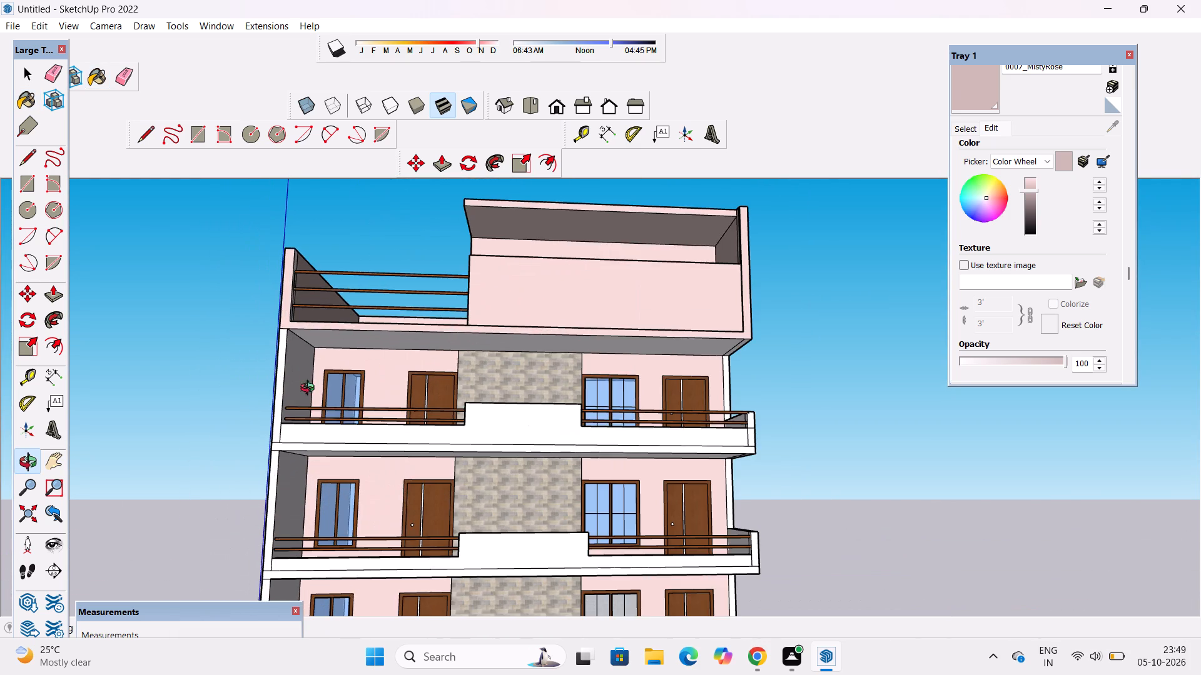
{"action": "left_click_drag", "start_coordinate": [310, 389], "coordinate": [318, 362], "text": "shift"}
{"action": "scroll", "coordinate": [327, 354], "scroll_direction": "down", "scroll_amount": 3}
{"action": "left_click_drag", "start_coordinate": [336, 377], "coordinate": [332, 436]}
{"action": "scroll", "coordinate": [315, 420], "scroll_direction": "up", "scroll_amount": 9}
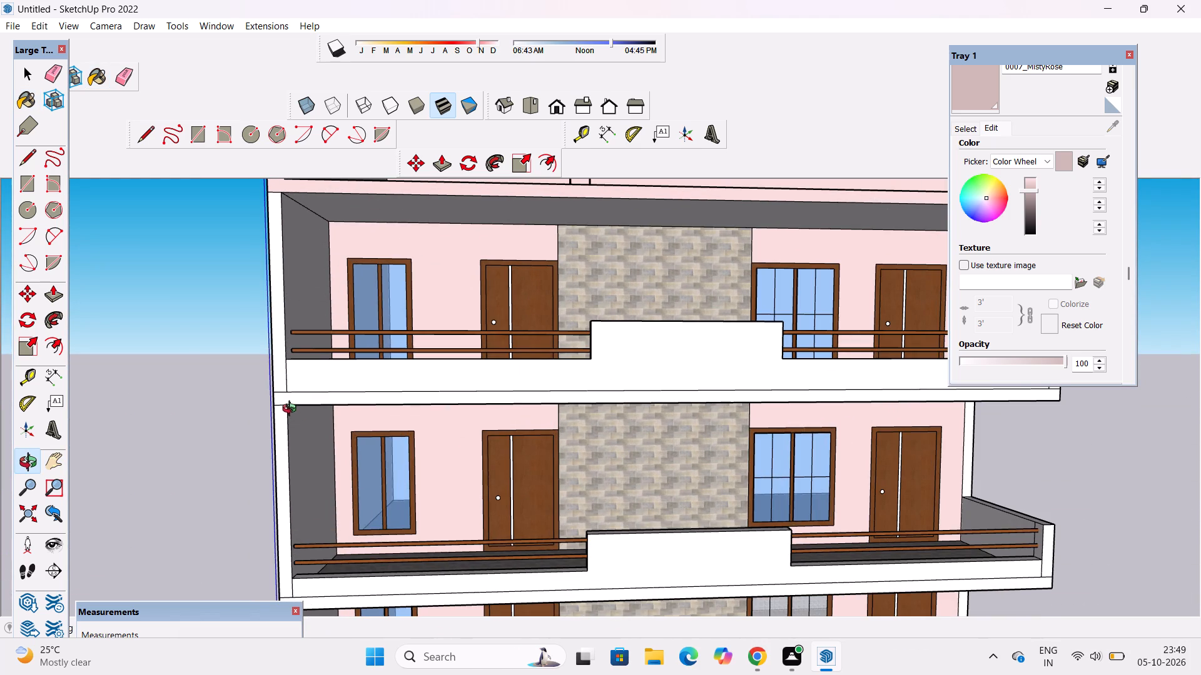
{"action": "left_click_drag", "start_coordinate": [293, 409], "coordinate": [280, 399], "text": "shift"}
{"action": "scroll", "coordinate": [279, 396], "scroll_direction": "down", "scroll_amount": 2}
Erase the seam line between parapet and slab along the top-floor balcony's front and the short leftover edges at its left end.
{"action": "key", "text": "e"}
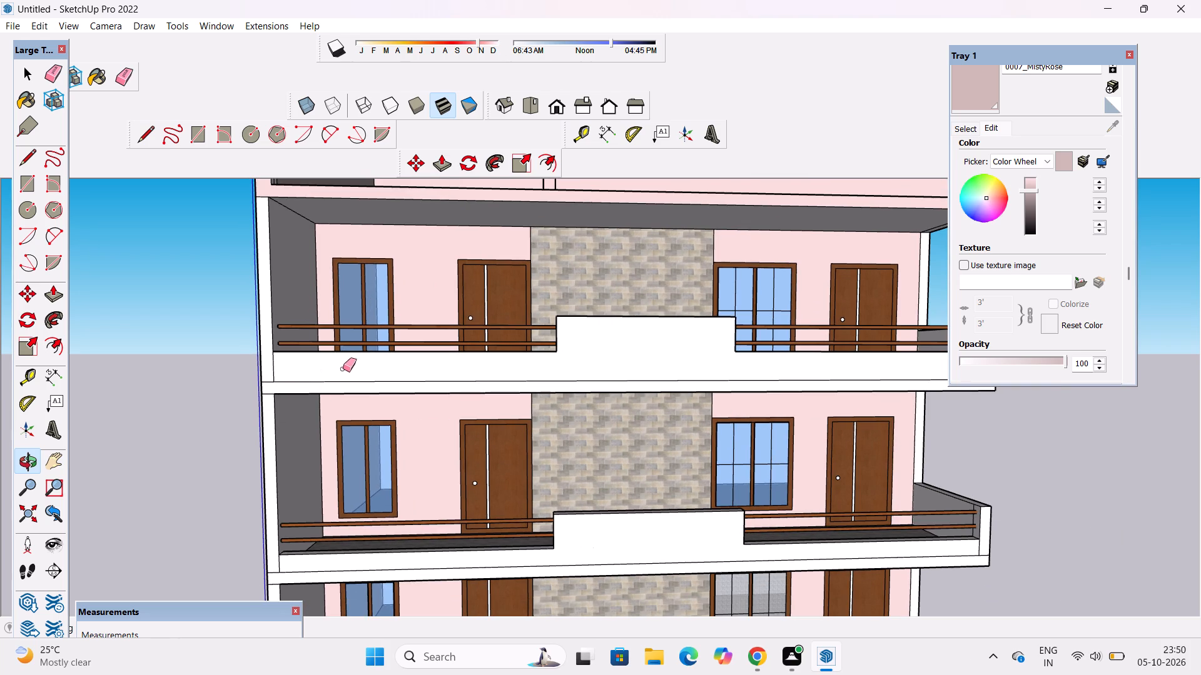
{"action": "left_click", "coordinate": [340, 377]}
{"action": "left_click", "coordinate": [341, 380]}
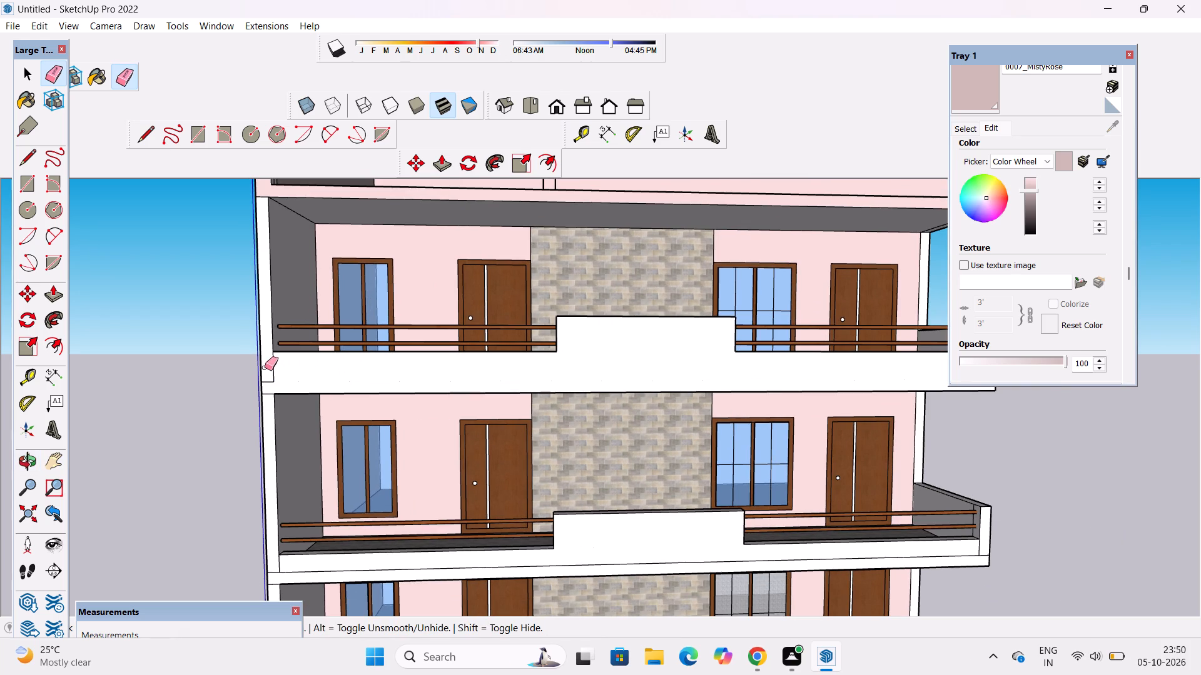
{"action": "left_click_drag", "start_coordinate": [268, 370], "coordinate": [273, 379]}
{"action": "left_click", "coordinate": [273, 379]}
Erase the leftover seam edges at the right end of the top-floor balcony's front.
{"action": "key", "text": "o"}
{"action": "left_click_drag", "start_coordinate": [508, 332], "coordinate": [496, 398]}
{"action": "scroll", "coordinate": [498, 396], "scroll_direction": "down", "scroll_amount": 4}
{"action": "left_click_drag", "start_coordinate": [533, 396], "coordinate": [443, 402], "text": "shift"}
{"action": "left_click_drag", "start_coordinate": [574, 405], "coordinate": [560, 344]}
{"action": "scroll", "coordinate": [773, 421], "scroll_direction": "up", "scroll_amount": 4}
{"action": "left_click_drag", "start_coordinate": [736, 383], "coordinate": [688, 414], "text": "shift"}
{"action": "scroll", "coordinate": [687, 414], "scroll_direction": "up", "scroll_amount": 3}
{"action": "key", "text": "e"}
{"action": "left_click_drag", "start_coordinate": [704, 378], "coordinate": [706, 400]}
{"action": "scroll", "coordinate": [702, 360], "scroll_direction": "down", "scroll_amount": 3}
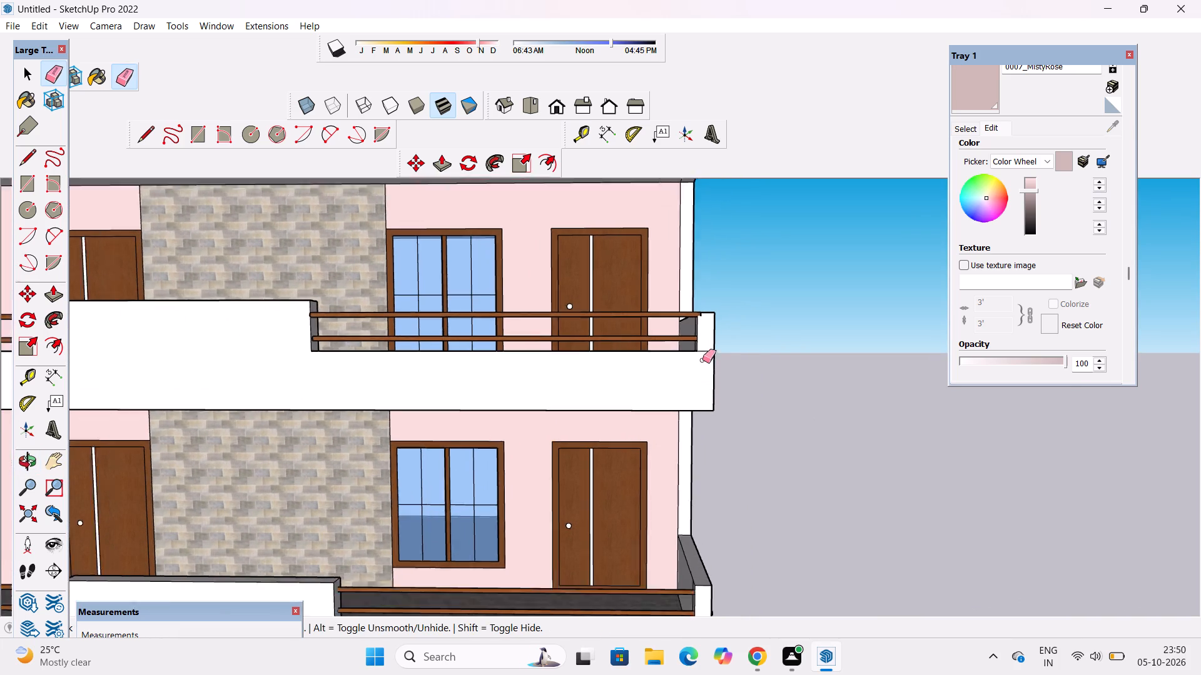
Erase the seam line along the middle balcony's front and the short edges at both of its ends.
{"action": "scroll", "coordinate": [702, 360], "scroll_direction": "down", "scroll_amount": 3}
{"action": "scroll", "coordinate": [677, 561], "scroll_direction": "up", "scroll_amount": 5}
{"action": "left_click_drag", "start_coordinate": [725, 527], "coordinate": [710, 533]}
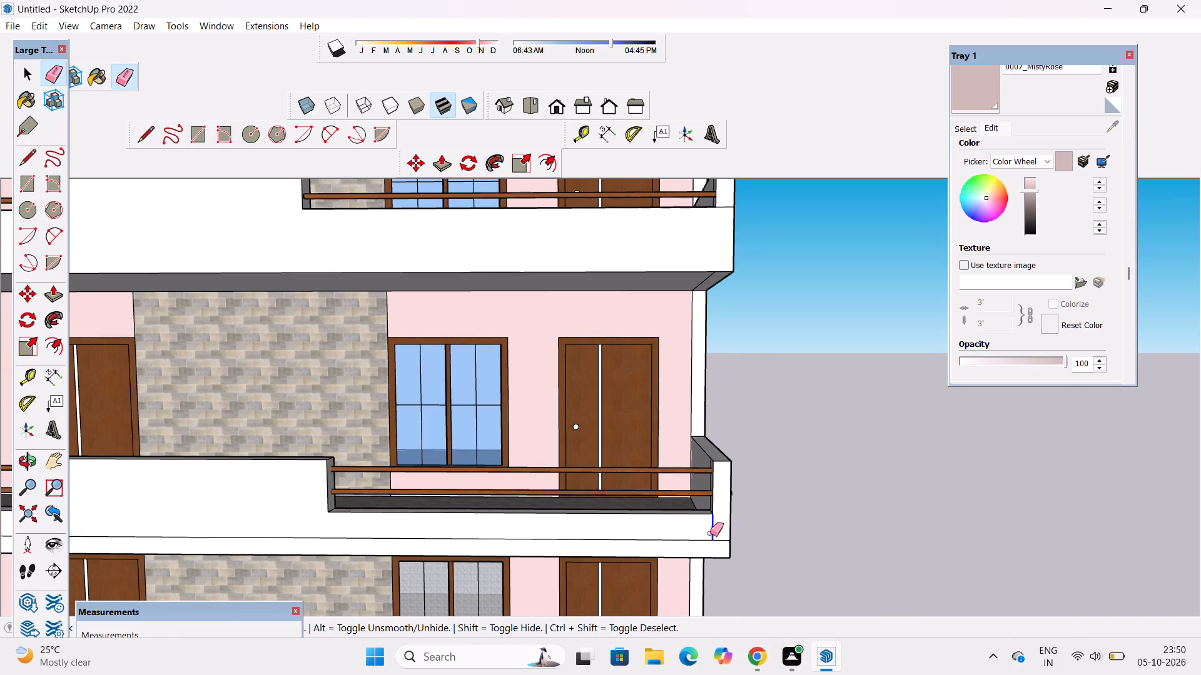
{"action": "left_click_drag", "start_coordinate": [710, 533], "coordinate": [715, 541]}
{"action": "scroll", "coordinate": [769, 487], "scroll_direction": "down", "scroll_amount": 6}
{"action": "scroll", "coordinate": [253, 497], "scroll_direction": "up", "scroll_amount": 5}
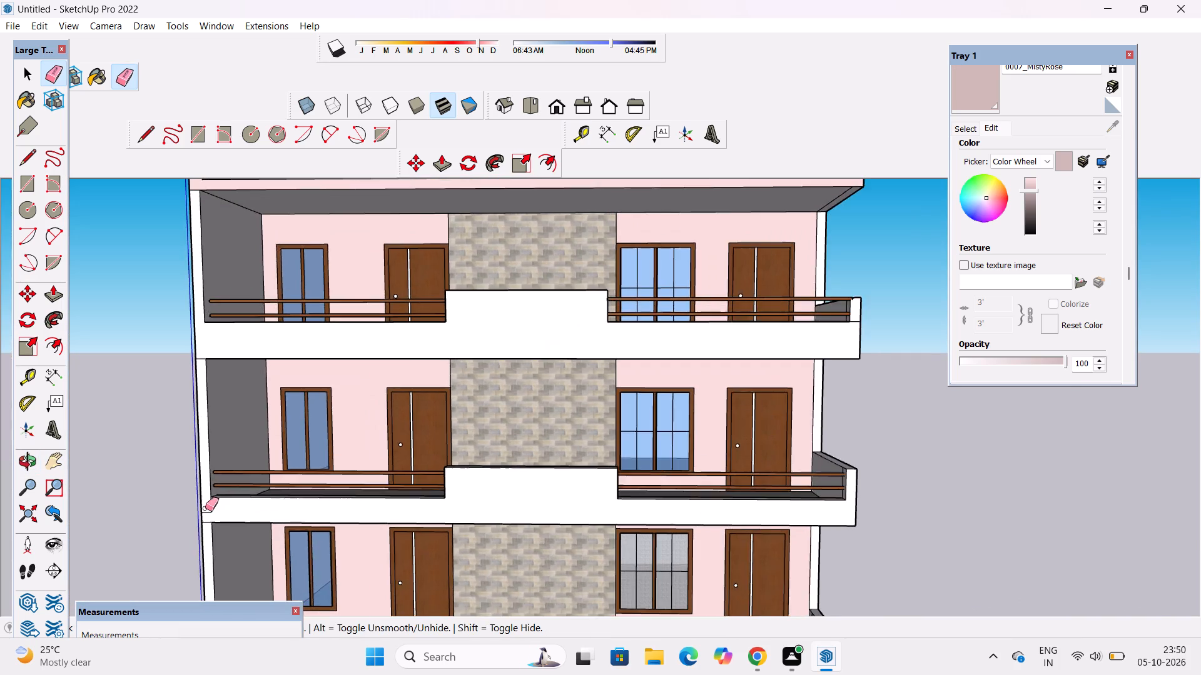
{"action": "scroll", "coordinate": [205, 508], "scroll_direction": "up", "scroll_amount": 3}
{"action": "left_click_drag", "start_coordinate": [205, 508], "coordinate": [215, 506]}
{"action": "scroll", "coordinate": [265, 482], "scroll_direction": "down", "scroll_amount": 11}
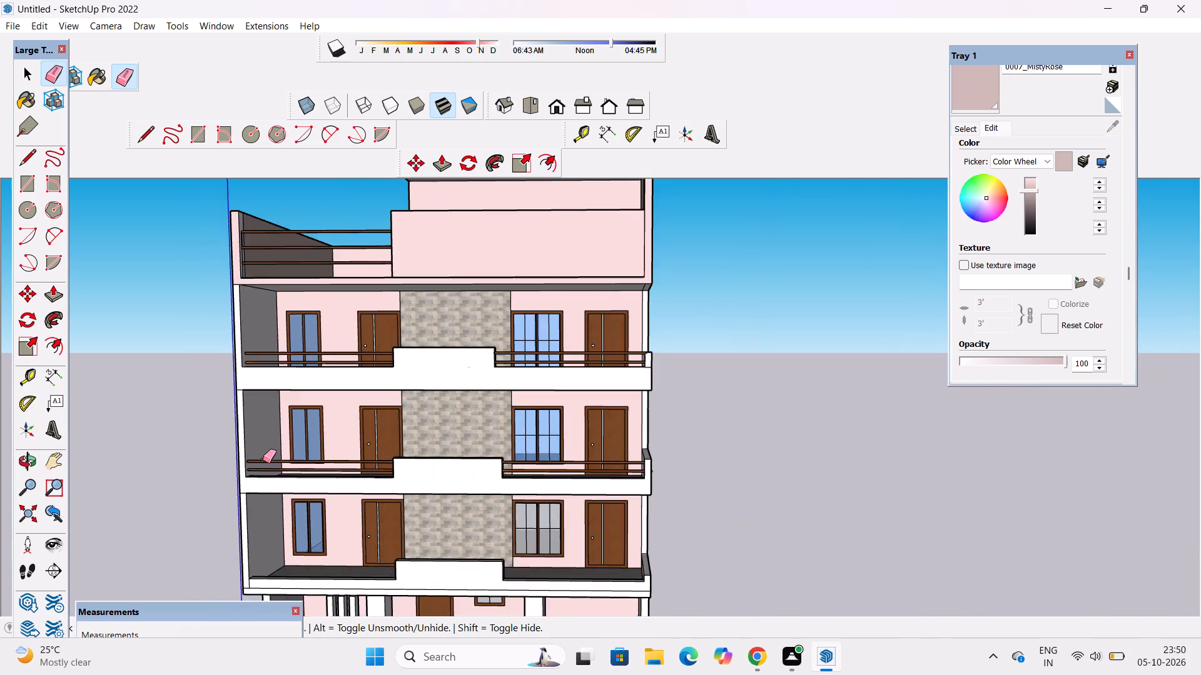
Erase the leftover seam edges at the left end of the lowest balcony's front.
{"action": "scroll", "coordinate": [263, 460], "scroll_direction": "down", "scroll_amount": 6}
{"action": "scroll", "coordinate": [298, 531], "scroll_direction": "up", "scroll_amount": 17}
{"action": "left_click_drag", "start_coordinate": [252, 515], "coordinate": [249, 523]}
{"action": "scroll", "coordinate": [188, 509], "scroll_direction": "down", "scroll_amount": 7}
{"action": "scroll", "coordinate": [186, 507], "scroll_direction": "up", "scroll_amount": 1}
{"action": "key", "text": "space"}
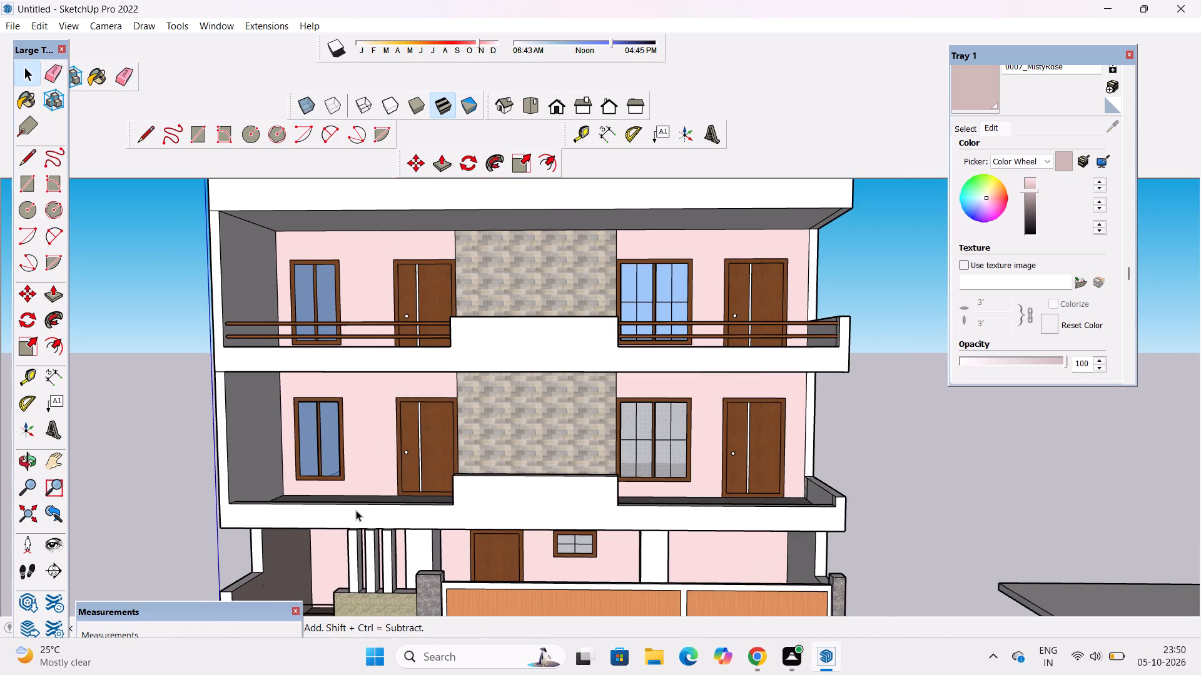
Paint the fronts of all three balconies with the 0012_Bisque colour from the Colors-Named collection.
{"action": "key", "text": "o"}
{"action": "scroll", "coordinate": [492, 509], "scroll_direction": "down", "scroll_amount": 5}
{"action": "left_click_drag", "start_coordinate": [650, 521], "coordinate": [661, 650]}
{"action": "scroll", "coordinate": [619, 506], "scroll_direction": "up", "scroll_amount": 2}
{"action": "left_click_drag", "start_coordinate": [614, 493], "coordinate": [629, 526], "text": "shift"}
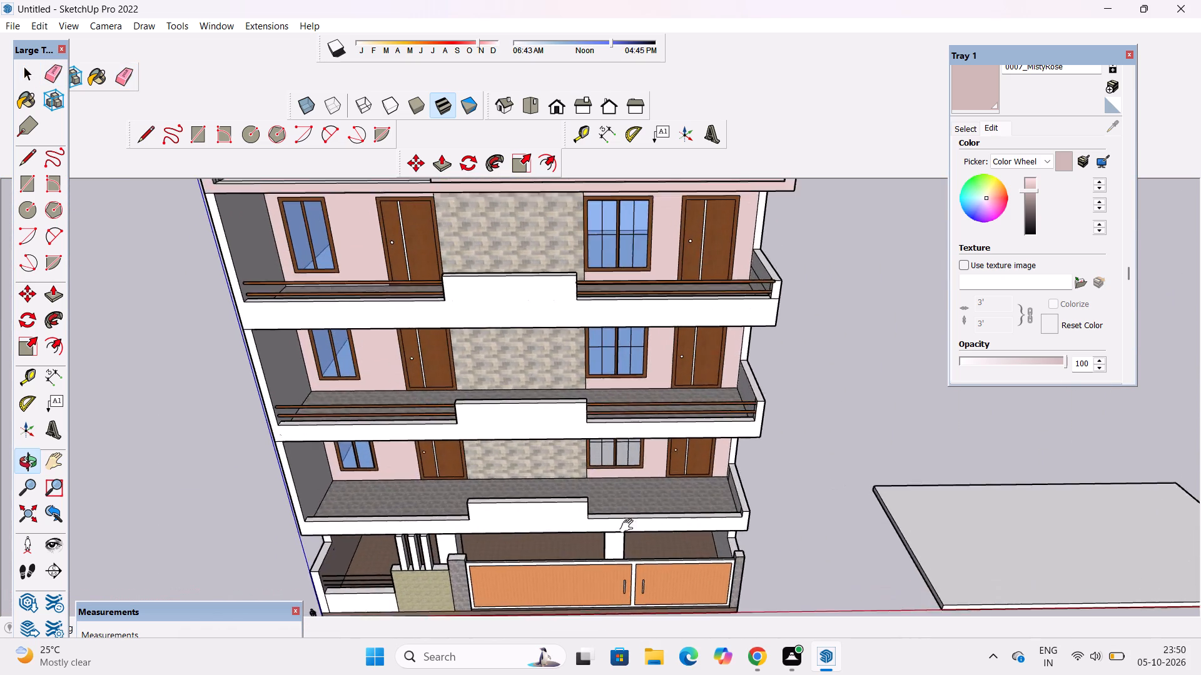
{"action": "left_click_drag", "start_coordinate": [629, 526], "coordinate": [646, 571], "text": "shift"}
{"action": "left_click_drag", "start_coordinate": [634, 575], "coordinate": [627, 436]}
{"action": "scroll", "coordinate": [621, 436], "scroll_direction": "down", "scroll_amount": 5}
{"action": "left_click_drag", "start_coordinate": [615, 520], "coordinate": [558, 472], "text": "shift"}
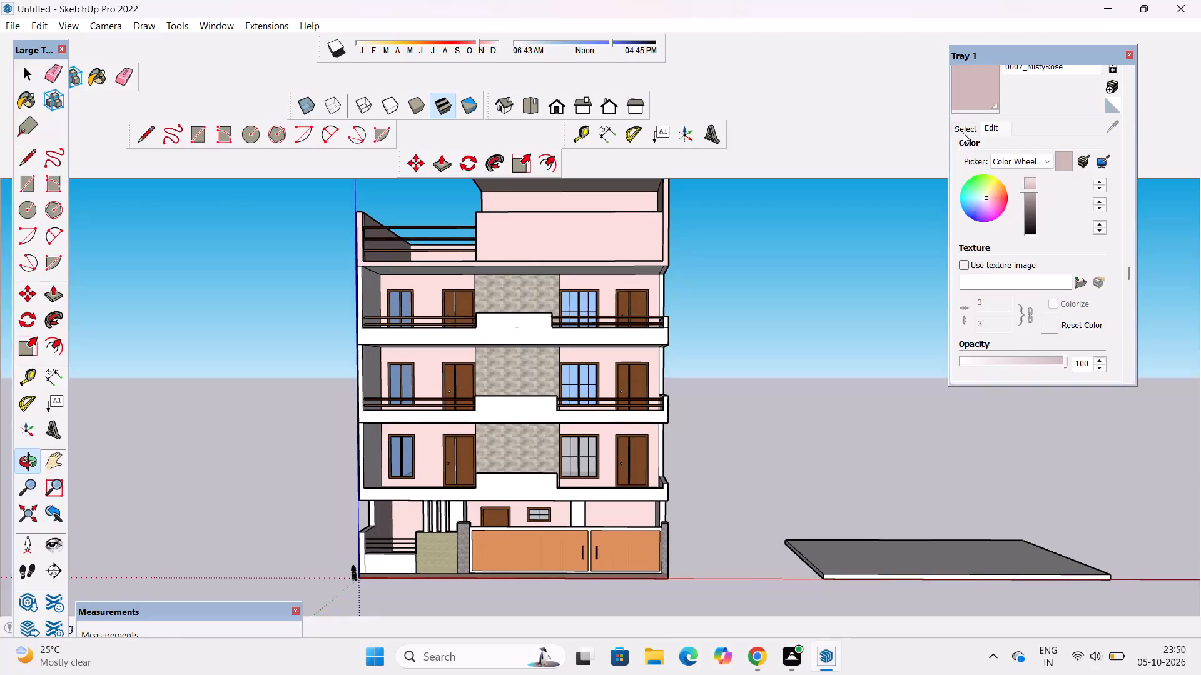
{"action": "left_click", "coordinate": [963, 132]}
{"action": "left_click", "coordinate": [1053, 264]}
{"action": "scroll", "coordinate": [537, 336], "scroll_direction": "up", "scroll_amount": 3}
{"action": "left_click", "coordinate": [537, 336]}
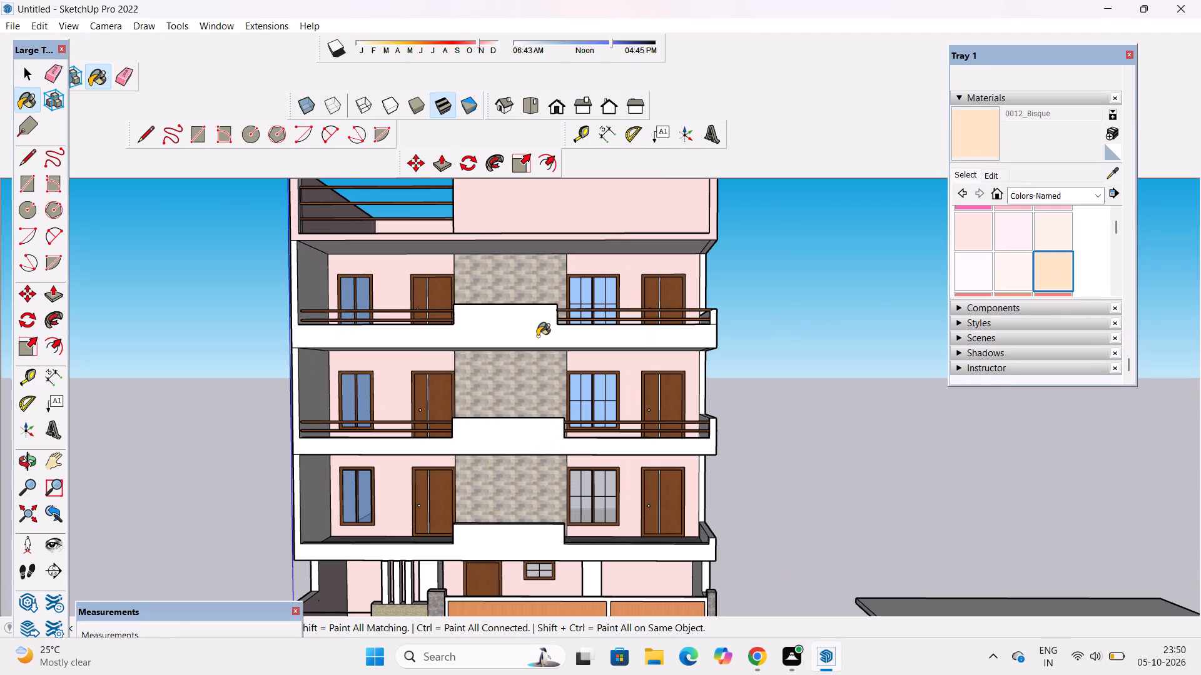
{"action": "left_click", "coordinate": [523, 436]}
{"action": "left_click_drag", "start_coordinate": [516, 540], "coordinate": [522, 535]}
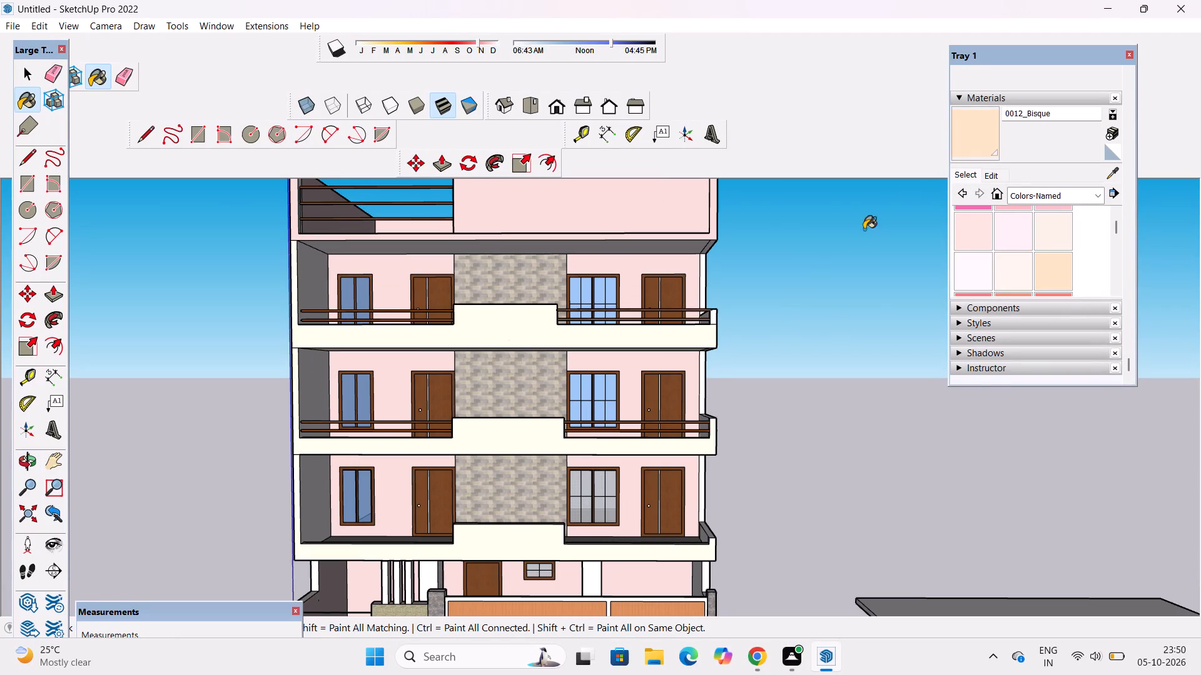
Edit the 0012_Bisque material to a darker tan shade by lowering its brightness.
{"action": "left_click", "coordinate": [990, 176]}
{"action": "left_click", "coordinate": [1026, 235]}
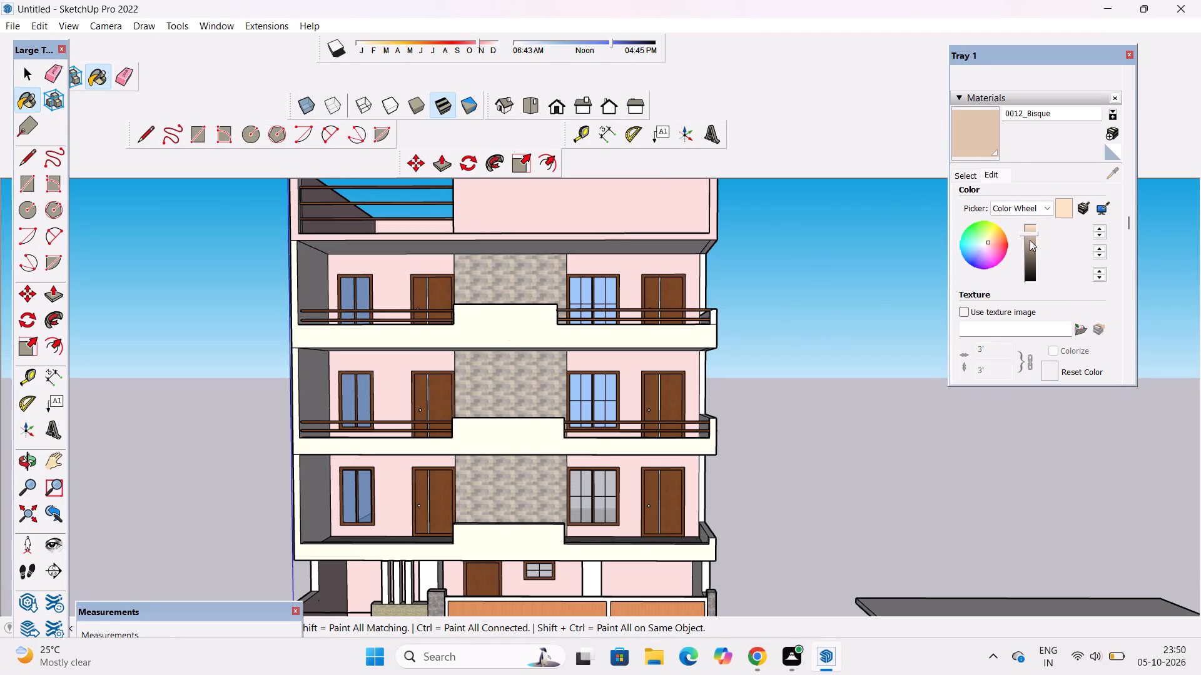
{"action": "left_click", "coordinate": [1030, 240]}
Erase the two horizontal seam lines on the outer end face of the top-floor balcony.
{"action": "key", "text": "o"}
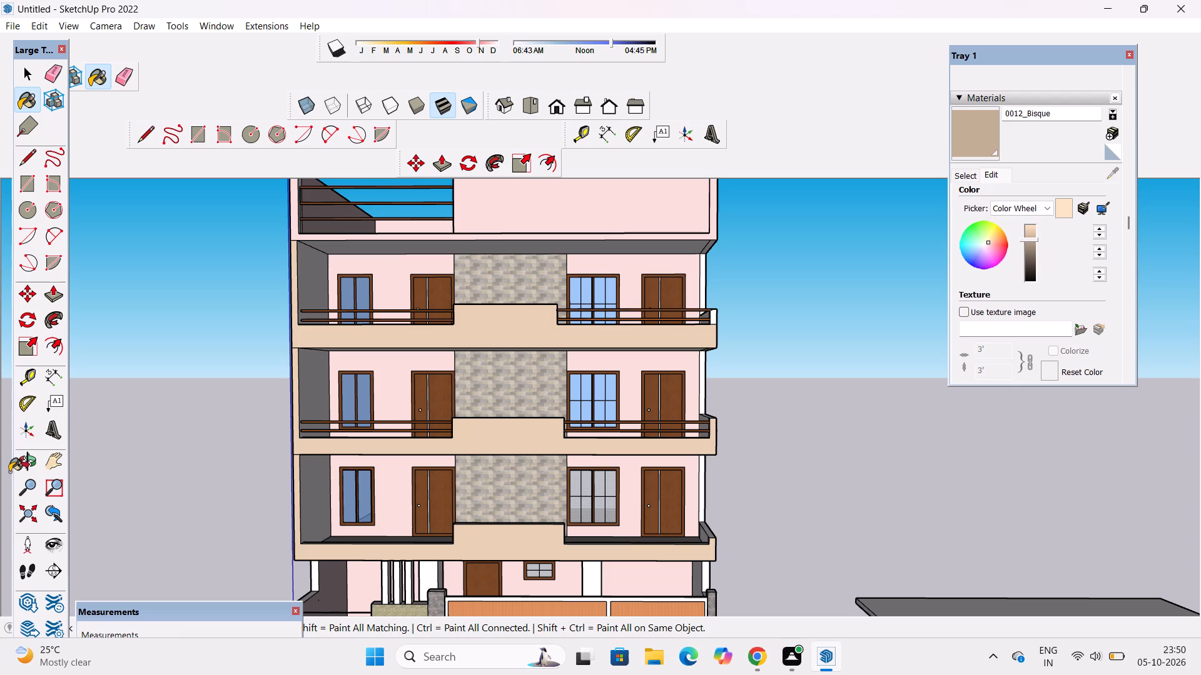
{"action": "left_click", "coordinate": [26, 464]}
{"action": "scroll", "coordinate": [291, 411], "scroll_direction": "down", "scroll_amount": 4}
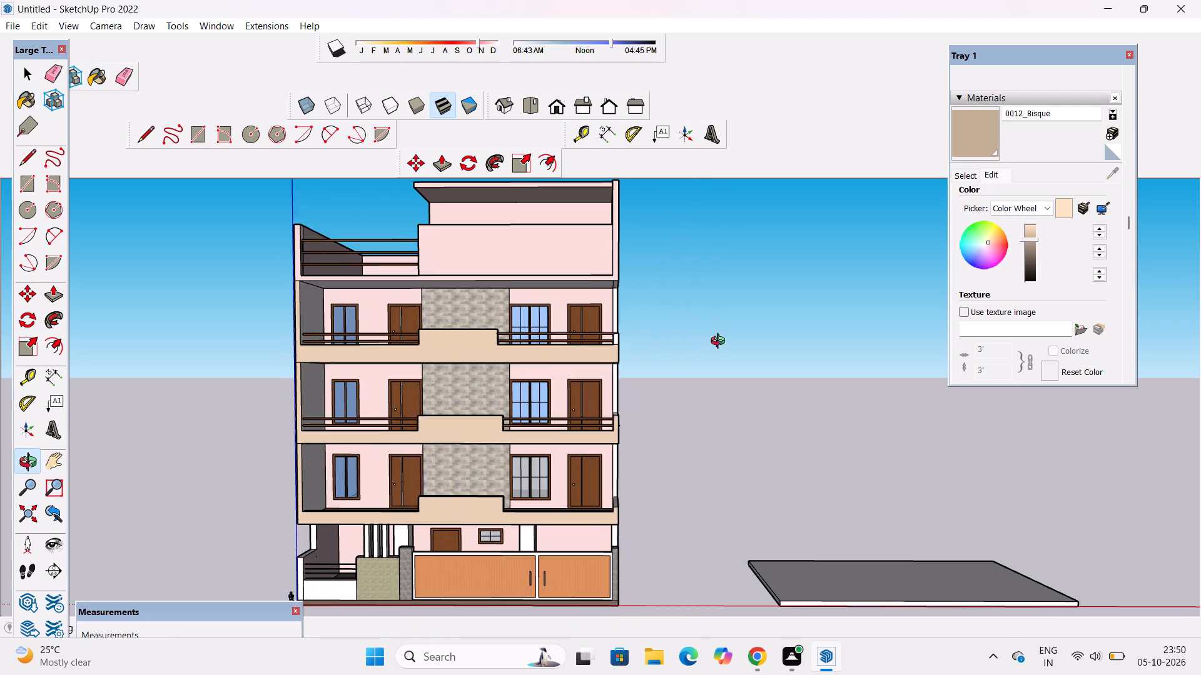
{"action": "left_click_drag", "start_coordinate": [721, 342], "coordinate": [420, 448]}
{"action": "scroll", "coordinate": [520, 356], "scroll_direction": "up", "scroll_amount": 5}
{"action": "left_click_drag", "start_coordinate": [557, 369], "coordinate": [499, 438]}
{"action": "left_click_drag", "start_coordinate": [553, 464], "coordinate": [535, 372]}
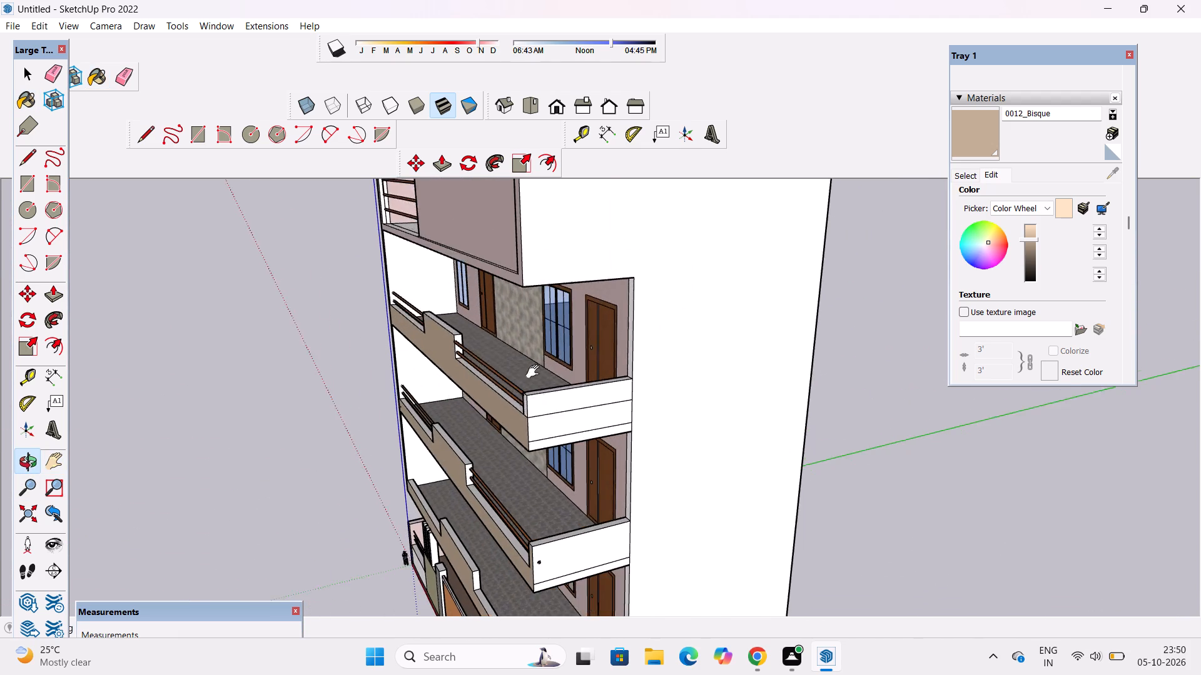
{"action": "left_click_drag", "start_coordinate": [535, 372], "coordinate": [535, 370]}
{"action": "left_click_drag", "start_coordinate": [566, 409], "coordinate": [556, 370]}
{"action": "key", "text": "e"}
{"action": "scroll", "coordinate": [552, 501], "scroll_direction": "up", "scroll_amount": 4}
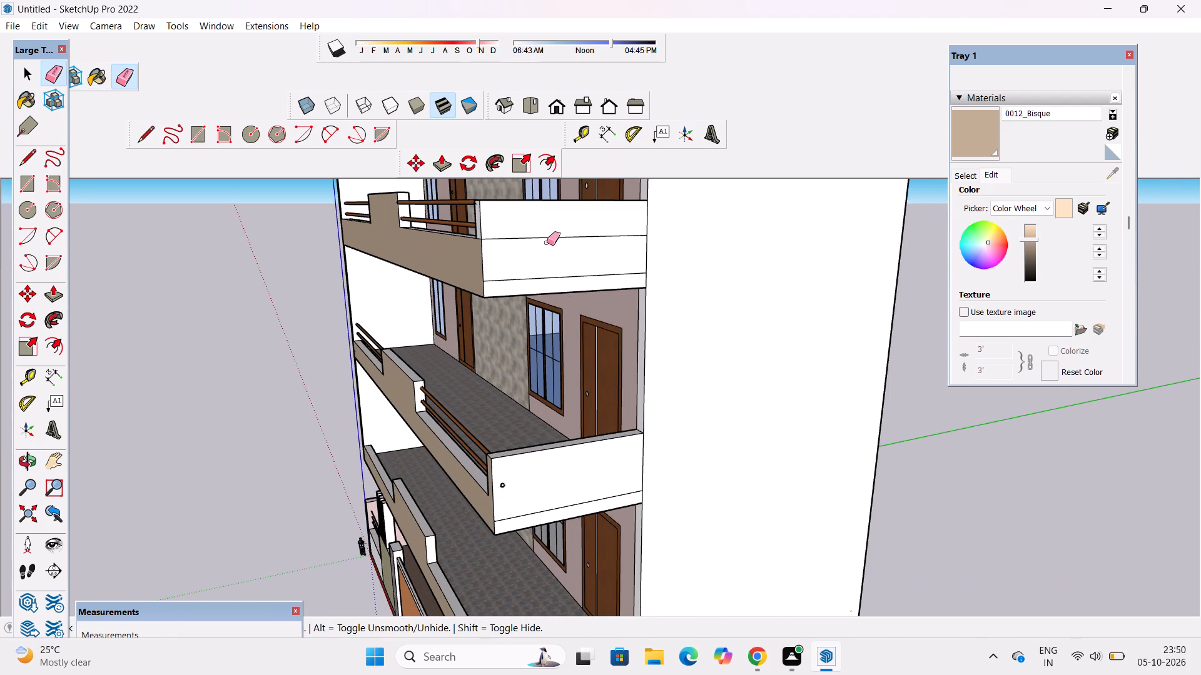
{"action": "left_click_drag", "start_coordinate": [549, 232], "coordinate": [558, 281]}
Erase the horizontal seam lines on the outer end faces of the middle and lowest balconies.
{"action": "scroll", "coordinate": [580, 231], "scroll_direction": "down", "scroll_amount": 5}
{"action": "scroll", "coordinate": [605, 384], "scroll_direction": "up", "scroll_amount": 5}
{"action": "left_click_drag", "start_coordinate": [603, 406], "coordinate": [603, 412]}
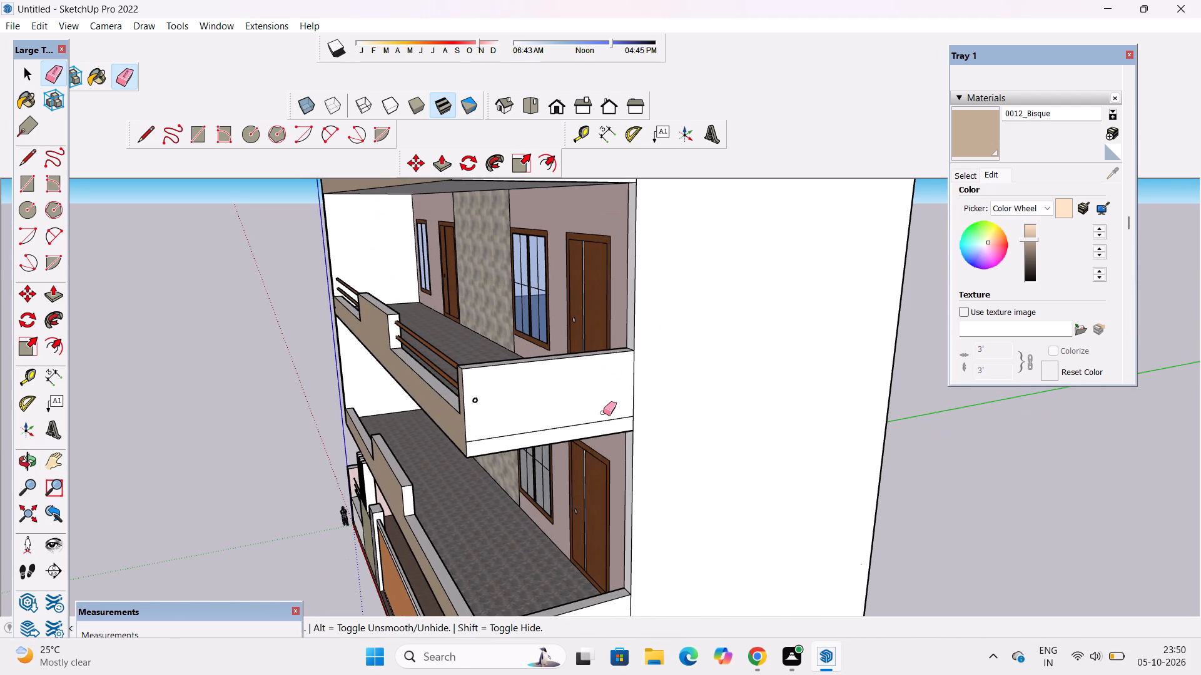
{"action": "left_click_drag", "start_coordinate": [603, 412], "coordinate": [602, 423]}
{"action": "scroll", "coordinate": [595, 286], "scroll_direction": "down", "scroll_amount": 7}
{"action": "scroll", "coordinate": [598, 463], "scroll_direction": "up", "scroll_amount": 6}
{"action": "left_click_drag", "start_coordinate": [597, 464], "coordinate": [599, 470]}
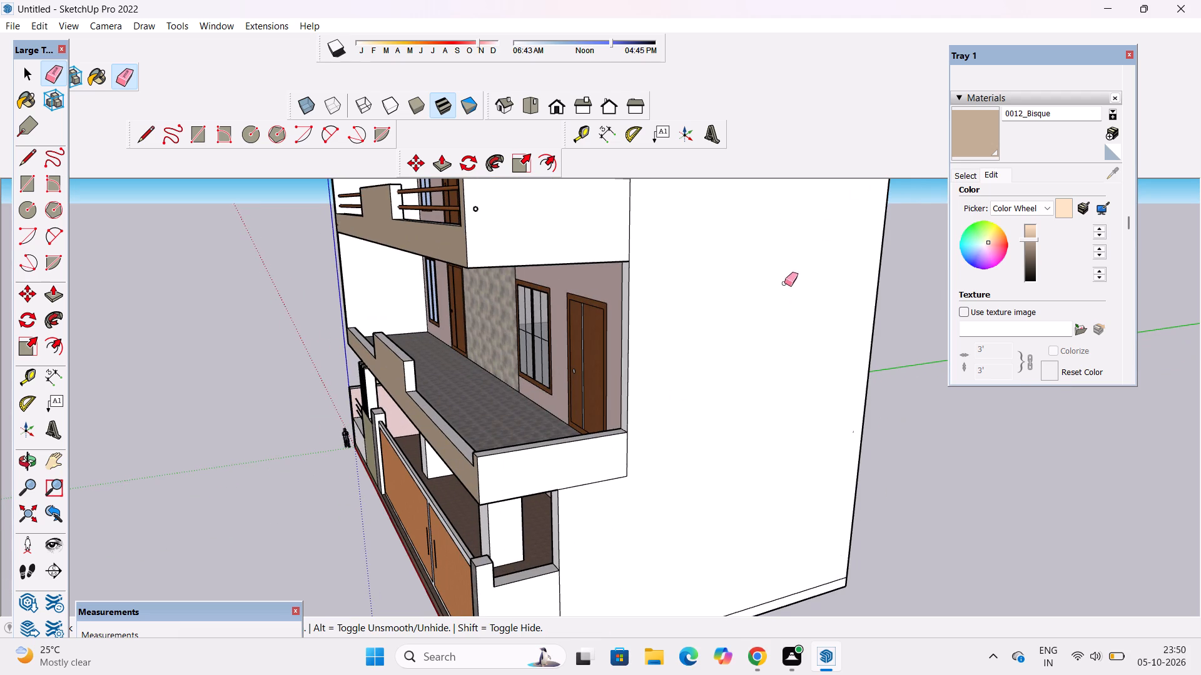
Paint the lowest balcony's outer end face, adjoining parapet tops and the raised section's top and step face with Bisque.
{"action": "left_click", "coordinate": [967, 125]}
{"action": "left_click", "coordinate": [564, 461]}
{"action": "scroll", "coordinate": [552, 437], "scroll_direction": "up", "scroll_amount": 5}
{"action": "left_click", "coordinate": [555, 448]}
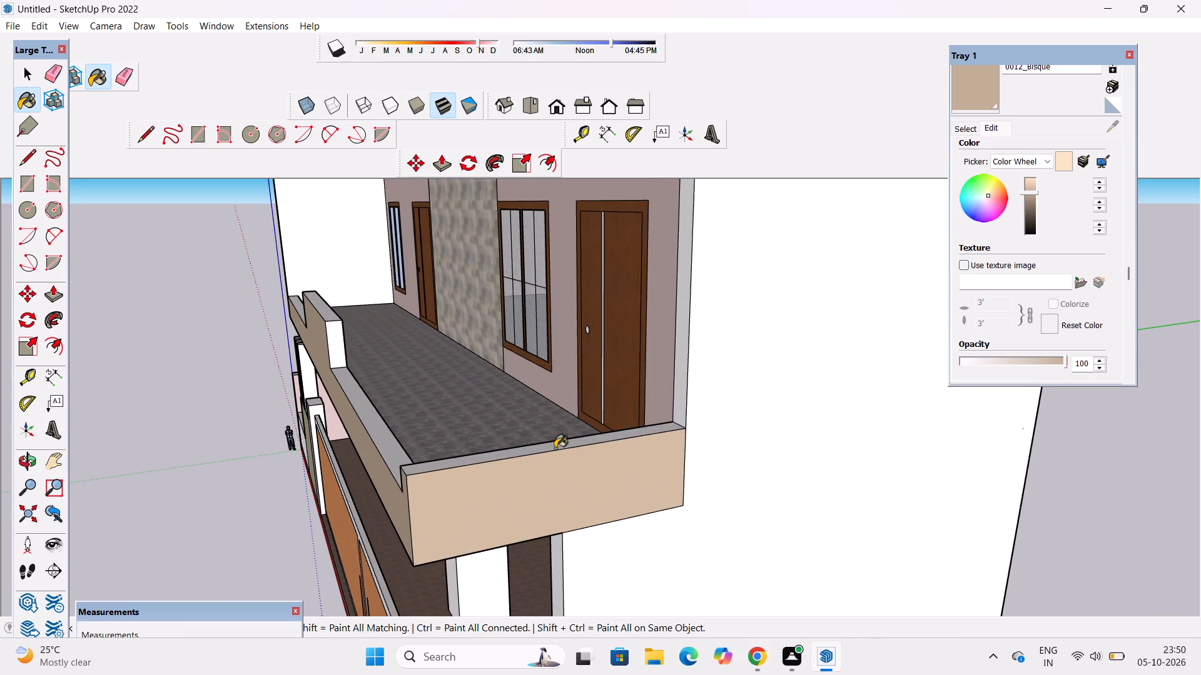
{"action": "left_click", "coordinate": [374, 422]}
{"action": "scroll", "coordinate": [542, 452], "scroll_direction": "down", "scroll_amount": 5}
{"action": "scroll", "coordinate": [380, 355], "scroll_direction": "up", "scroll_amount": 5}
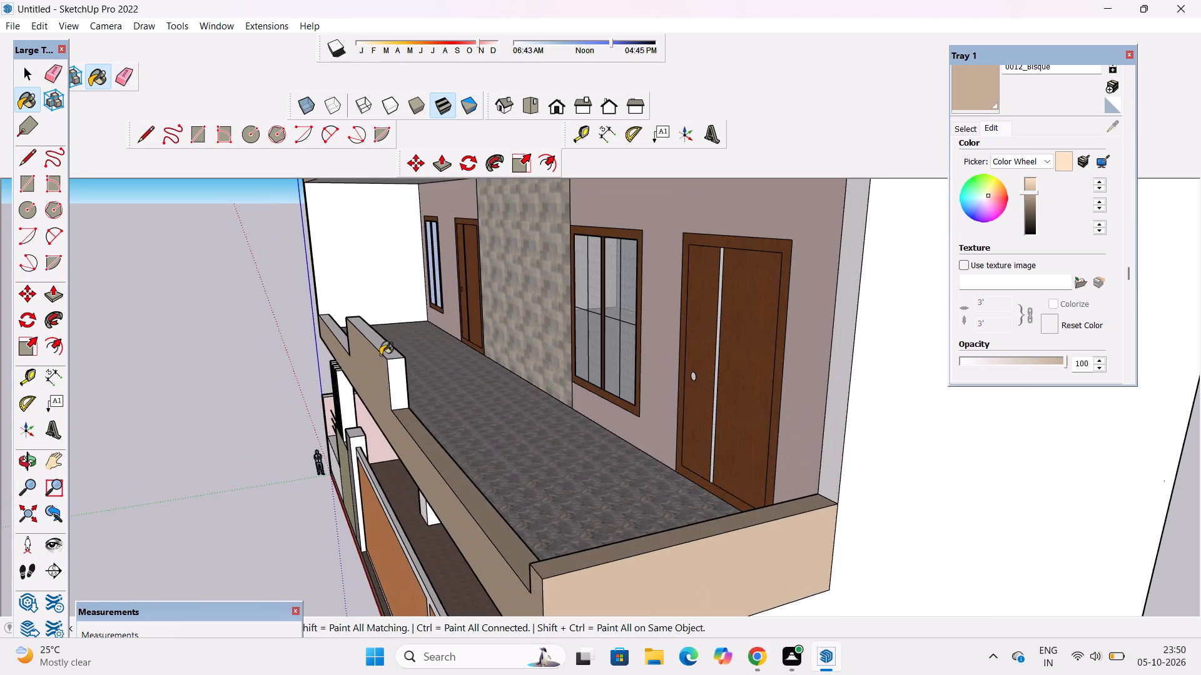
{"action": "left_click", "coordinate": [381, 341]}
{"action": "left_click", "coordinate": [401, 381]}
Paint the top of the low parapet section at the far end of the lowest balcony with Bisque.
{"action": "key", "text": "o"}
{"action": "scroll", "coordinate": [567, 406], "scroll_direction": "down", "scroll_amount": 3}
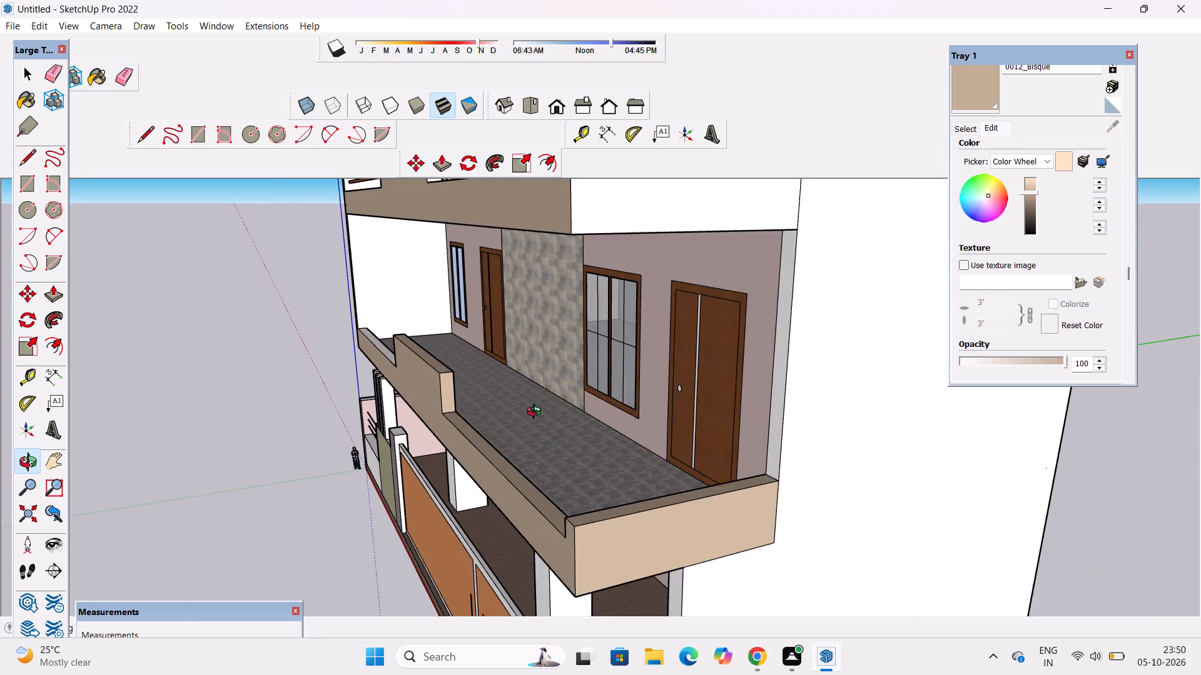
{"action": "scroll", "coordinate": [382, 365], "scroll_direction": "up", "scroll_amount": 3}
{"action": "left_click_drag", "start_coordinate": [393, 365], "coordinate": [452, 443]}
{"action": "left_click", "coordinate": [962, 89]}
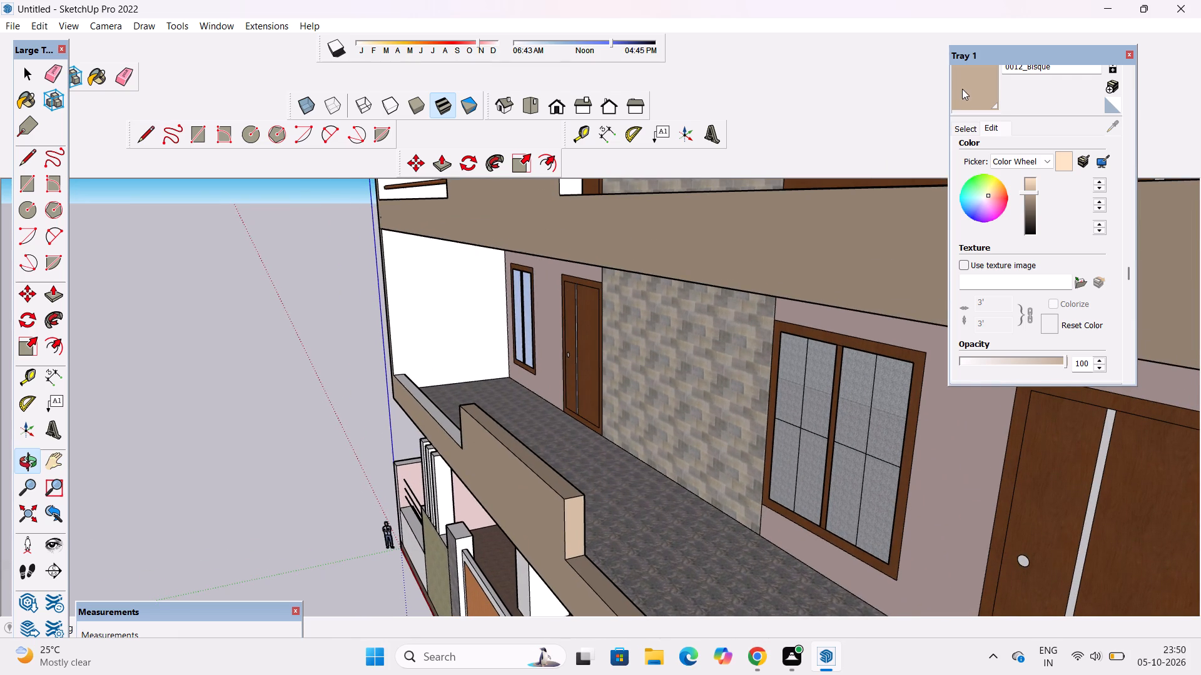
{"action": "scroll", "coordinate": [435, 420], "scroll_direction": "up", "scroll_amount": 4}
{"action": "left_click", "coordinate": [433, 412]}
Paint the middle balcony's outer end face, all its parapet tops and the raised section's step face with Bisque.
{"action": "scroll", "coordinate": [426, 479], "scroll_direction": "down", "scroll_amount": 11}
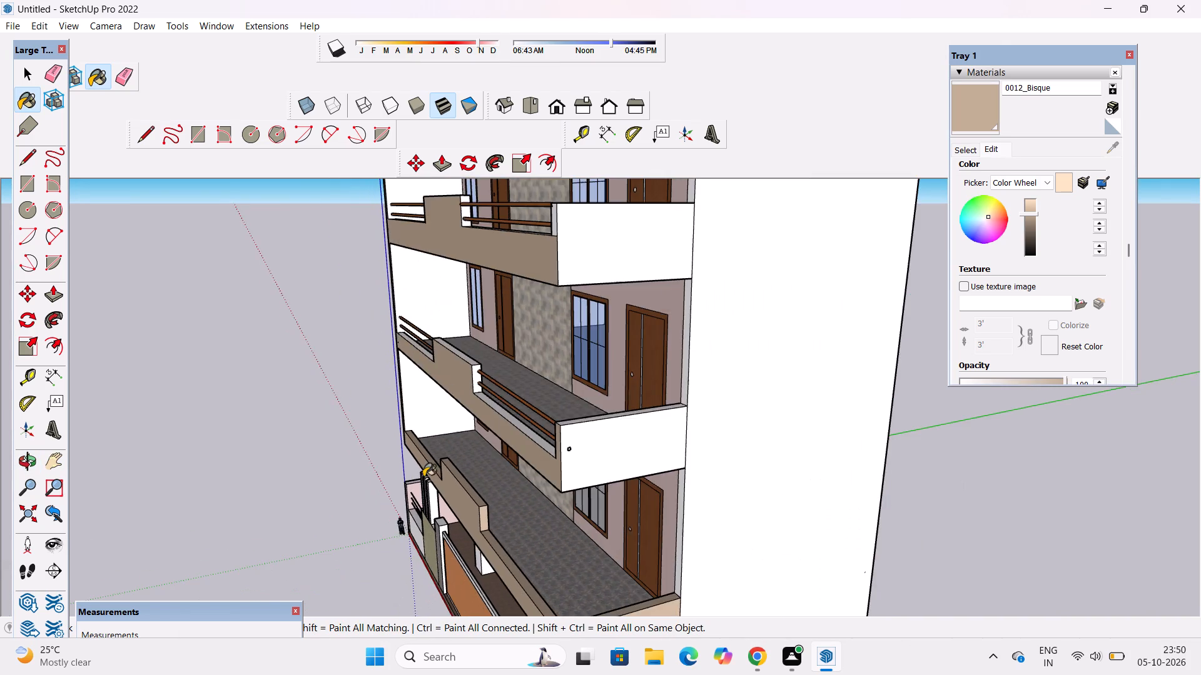
{"action": "scroll", "coordinate": [423, 477], "scroll_direction": "down", "scroll_amount": 2}
{"action": "scroll", "coordinate": [545, 423], "scroll_direction": "up", "scroll_amount": 5}
{"action": "left_click", "coordinate": [565, 483]}
{"action": "scroll", "coordinate": [564, 439], "scroll_direction": "up", "scroll_amount": 4}
{"action": "left_click", "coordinate": [565, 449]}
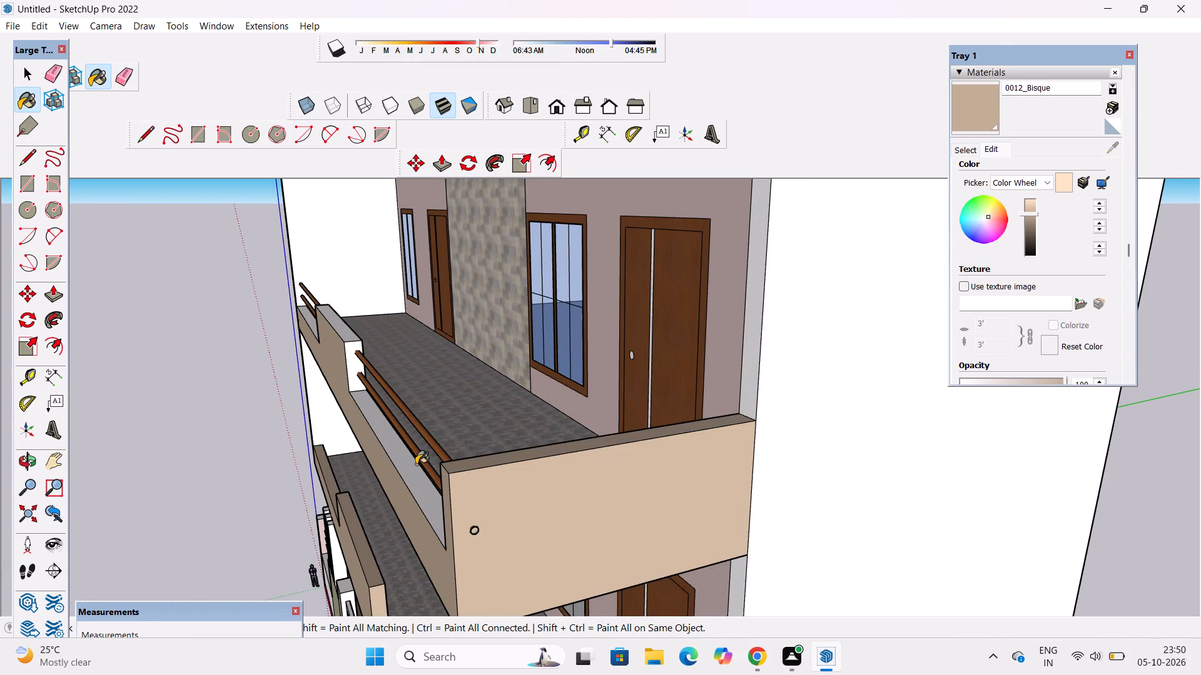
{"action": "left_click", "coordinate": [415, 464]}
{"action": "left_click", "coordinate": [355, 359]}
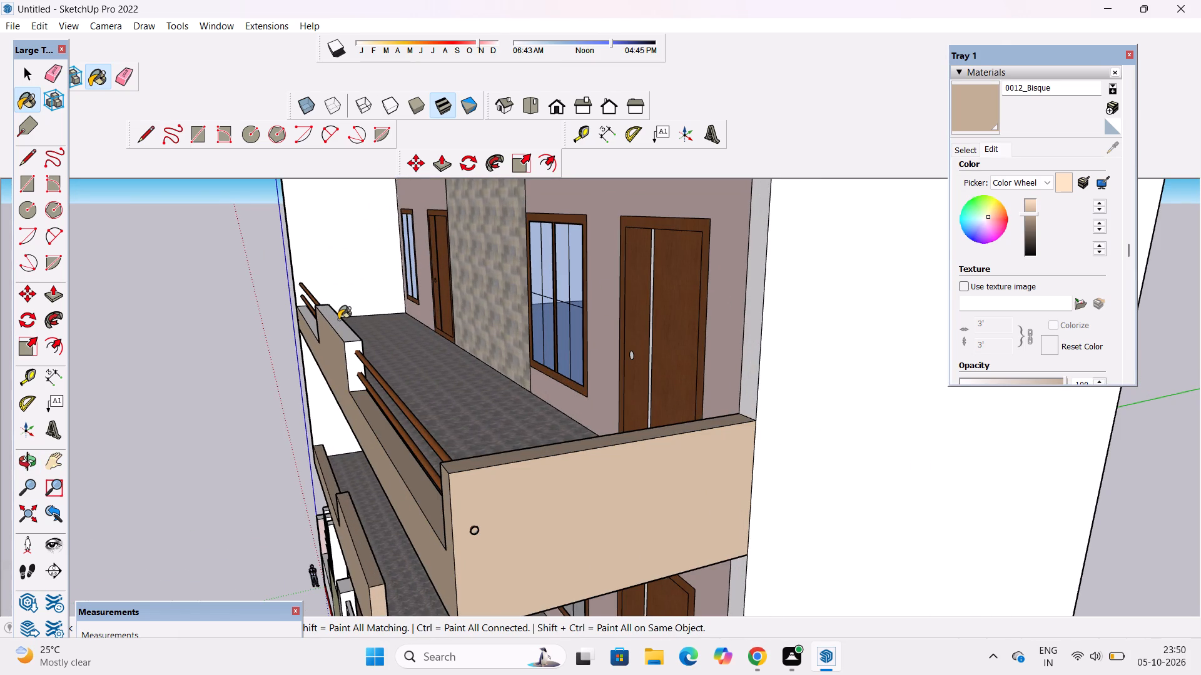
{"action": "left_click", "coordinate": [338, 319]}
{"action": "scroll", "coordinate": [544, 379], "scroll_direction": "down", "scroll_amount": 3}
{"action": "scroll", "coordinate": [346, 321], "scroll_direction": "up", "scroll_amount": 10}
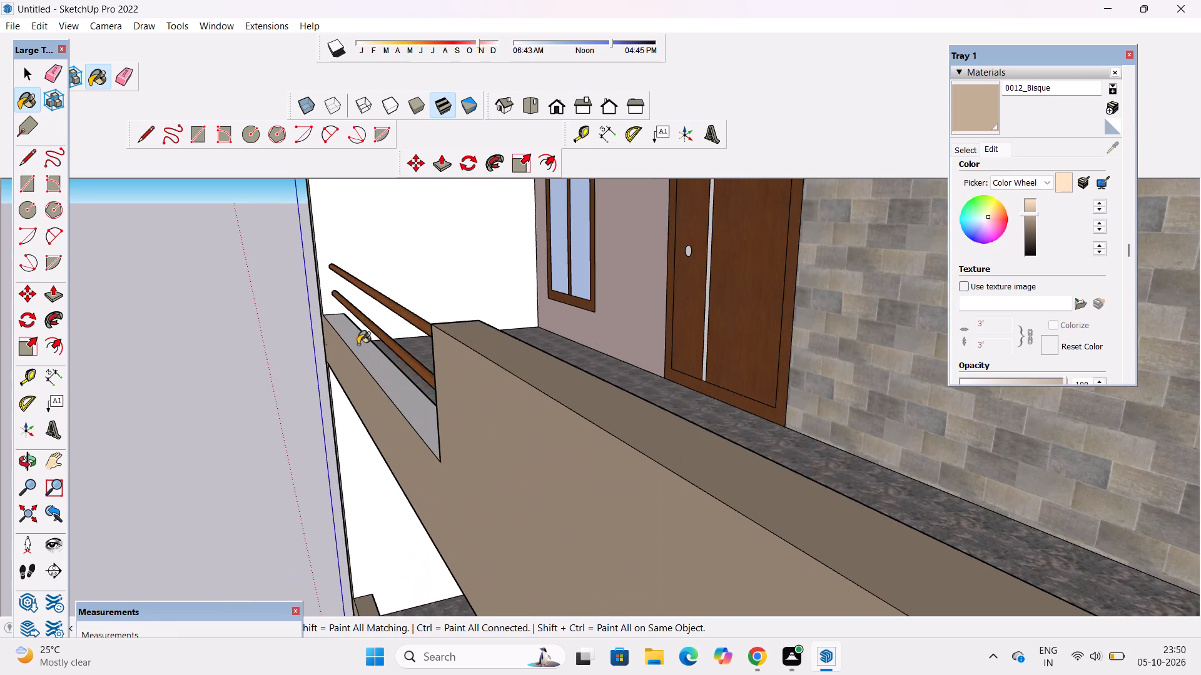
{"action": "left_click", "coordinate": [359, 346]}
Paint the top-floor balcony's outer end face, its top edge and the adjoining low parapet surfaces with Bisque.
{"action": "scroll", "coordinate": [404, 387], "scroll_direction": "down", "scroll_amount": 20}
{"action": "scroll", "coordinate": [404, 387], "scroll_direction": "down", "scroll_amount": 2}
{"action": "left_click", "coordinate": [555, 366]}
{"action": "scroll", "coordinate": [548, 351], "scroll_direction": "up", "scroll_amount": 3}
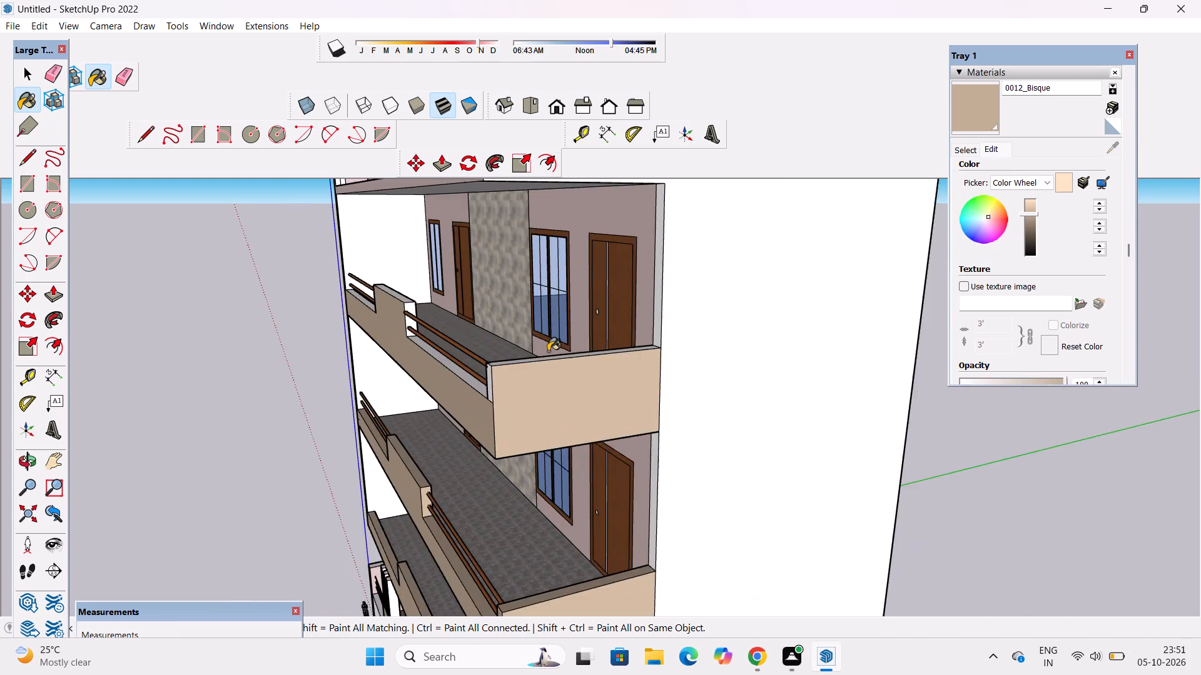
{"action": "scroll", "coordinate": [548, 351], "scroll_direction": "up", "scroll_amount": 6}
{"action": "left_click", "coordinate": [557, 366]}
{"action": "left_click", "coordinate": [387, 411]}
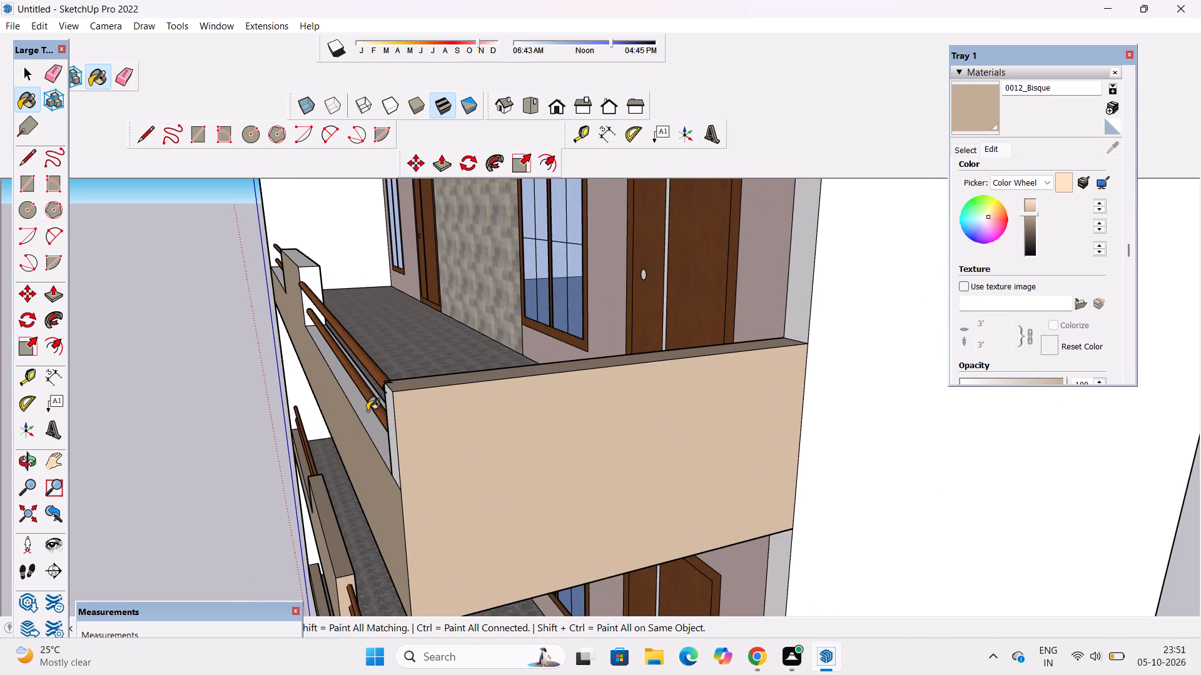
{"action": "scroll", "coordinate": [388, 419], "scroll_direction": "up", "scroll_amount": 5}
{"action": "left_click", "coordinate": [395, 412]}
{"action": "left_click", "coordinate": [368, 431]}
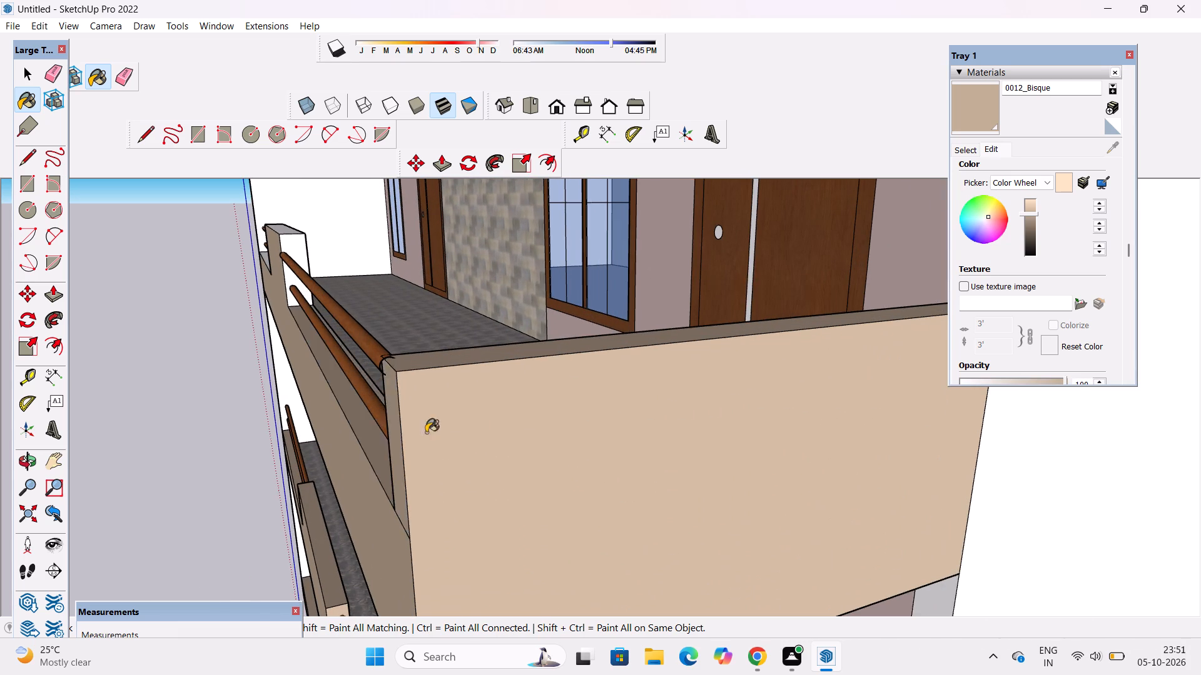
Paint the top-floor balcony's raised parapet step face and top and the far low parapet's top with Bisque.
{"action": "scroll", "coordinate": [518, 459], "scroll_direction": "down", "scroll_amount": 7}
{"action": "scroll", "coordinate": [333, 307], "scroll_direction": "up", "scroll_amount": 10}
{"action": "left_click", "coordinate": [347, 261]}
{"action": "left_click", "coordinate": [374, 287]}
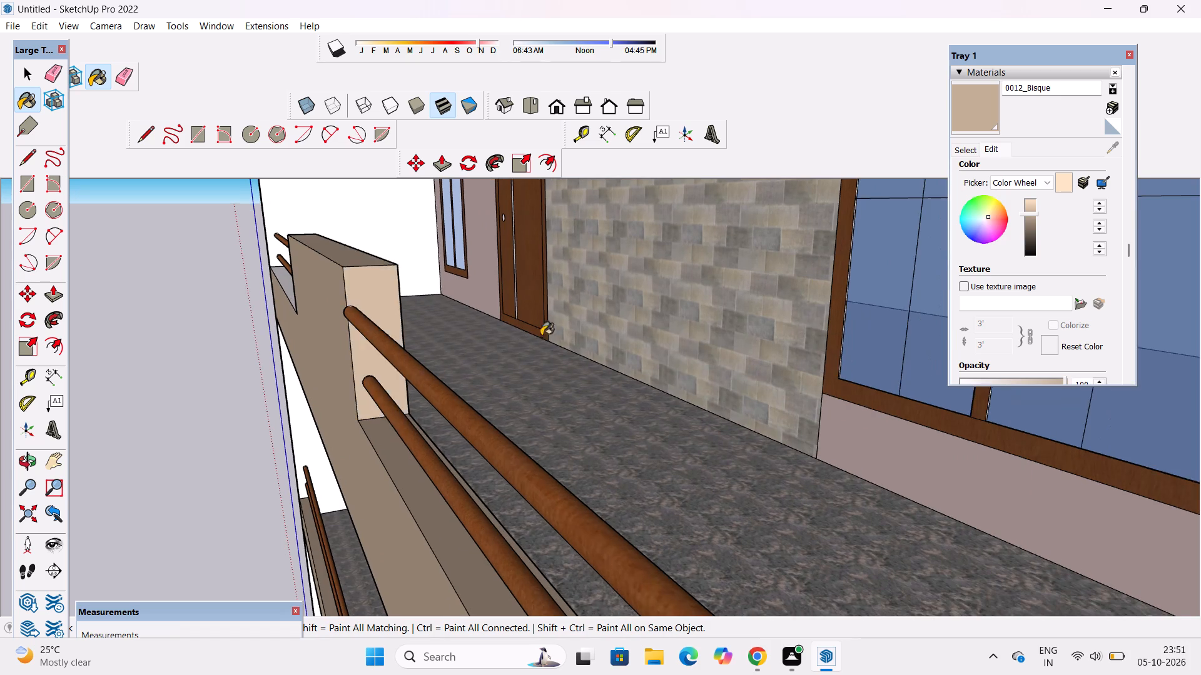
{"action": "scroll", "coordinate": [589, 379], "scroll_direction": "down", "scroll_amount": 9}
{"action": "scroll", "coordinate": [435, 317], "scroll_direction": "up", "scroll_amount": 11}
{"action": "scroll", "coordinate": [459, 376], "scroll_direction": "up", "scroll_amount": 4}
{"action": "left_click", "coordinate": [459, 375]}
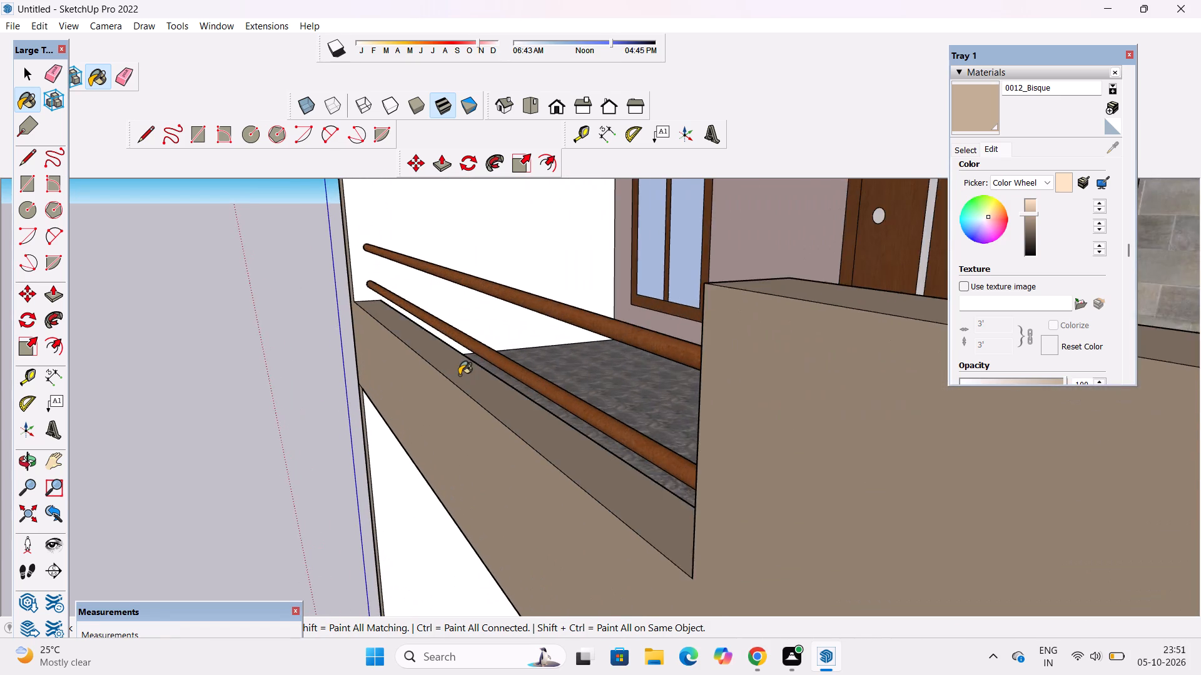
Paint the inner face of the top-floor balcony's front parapet with Bisque.
{"action": "scroll", "coordinate": [459, 375], "scroll_direction": "down", "scroll_amount": 3}
{"action": "key", "text": "o"}
{"action": "scroll", "coordinate": [459, 375], "scroll_direction": "down", "scroll_amount": 6}
{"action": "left_click_drag", "start_coordinate": [651, 403], "coordinate": [499, 404]}
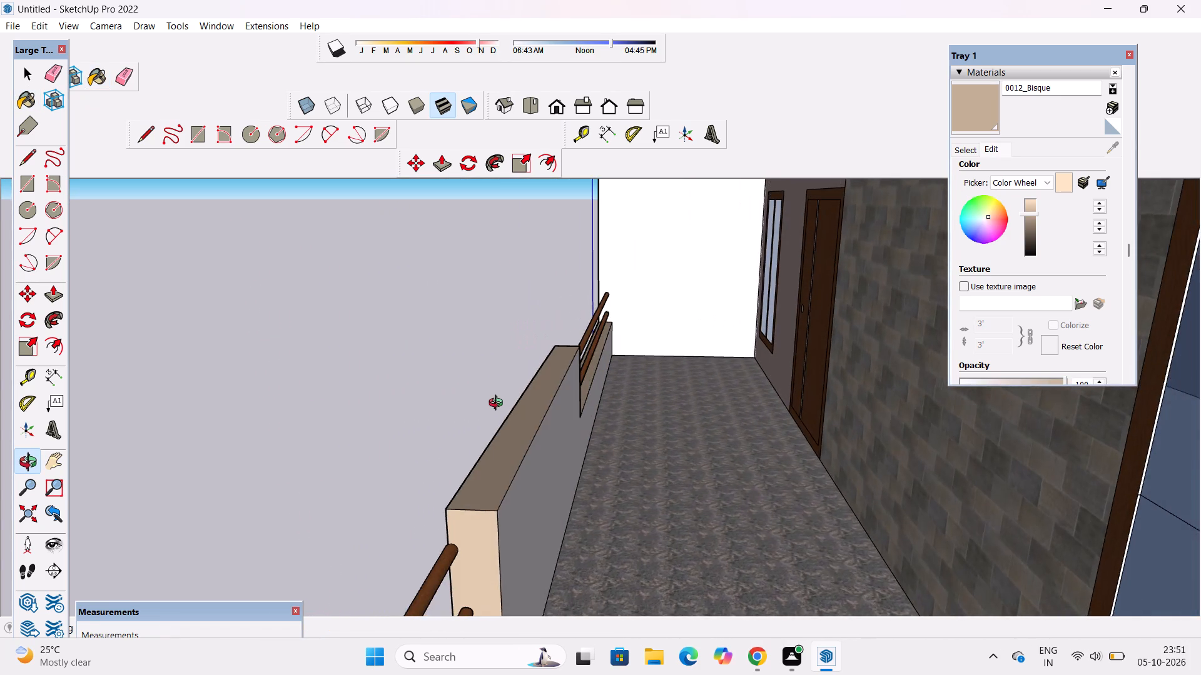
{"action": "scroll", "coordinate": [499, 404], "scroll_direction": "down", "scroll_amount": 2}
{"action": "left_click", "coordinate": [968, 96]}
{"action": "left_click", "coordinate": [519, 452]}
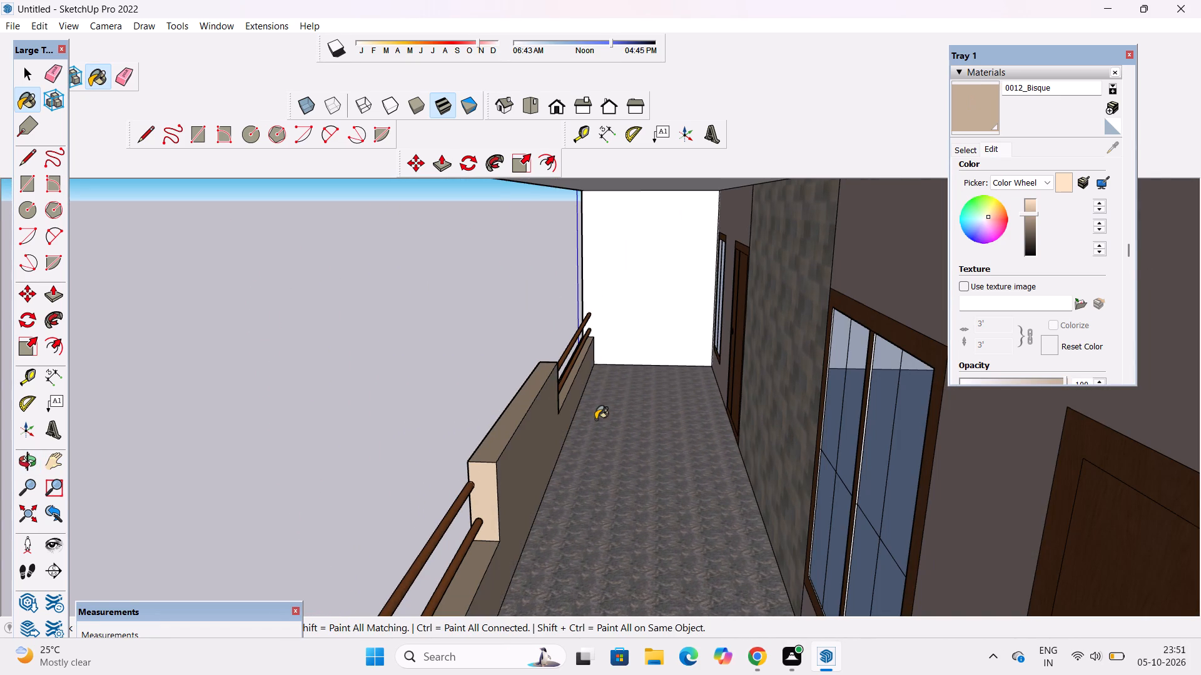
Paint the inner faces of the end parapets on the top-floor and middle balconies with Bisque.
{"action": "key", "text": "o"}
{"action": "scroll", "coordinate": [651, 375], "scroll_direction": "down", "scroll_amount": 6}
{"action": "left_click_drag", "start_coordinate": [492, 456], "coordinate": [1001, 527]}
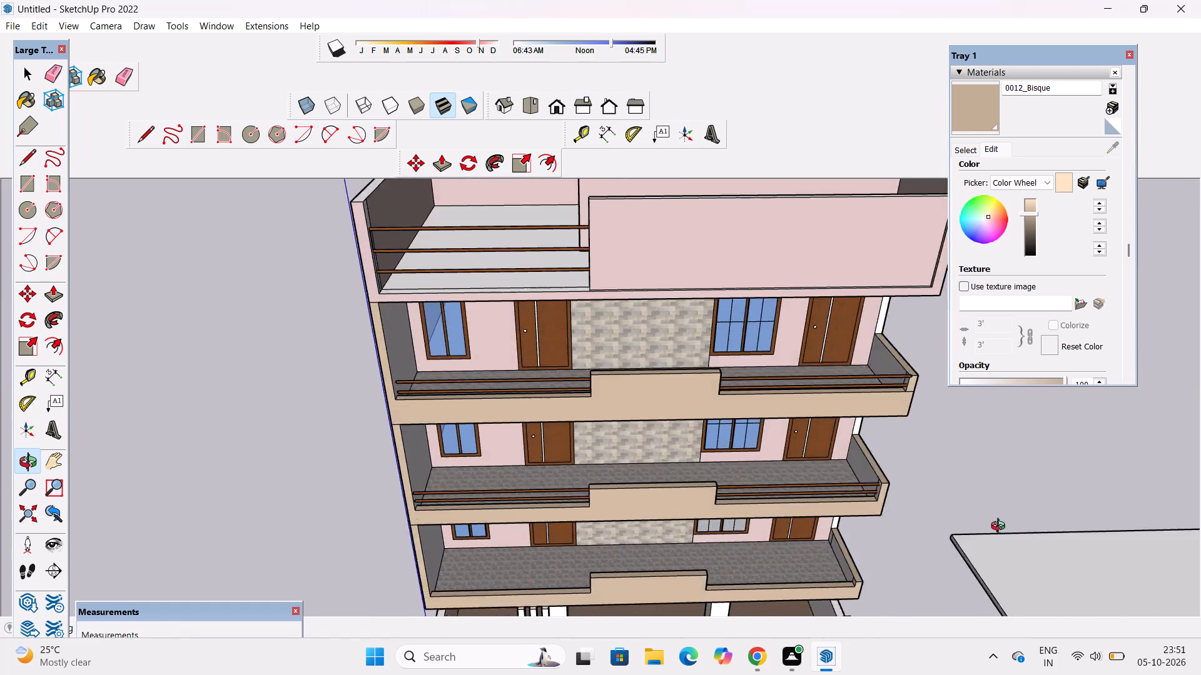
{"action": "left_click_drag", "start_coordinate": [1001, 527], "coordinate": [1033, 482]}
{"action": "left_click", "coordinate": [973, 119]}
{"action": "scroll", "coordinate": [854, 430], "scroll_direction": "up", "scroll_amount": 4}
{"action": "left_click", "coordinate": [826, 296]}
{"action": "left_click", "coordinate": [818, 479]}
{"action": "scroll", "coordinate": [782, 387], "scroll_direction": "down", "scroll_amount": 2}
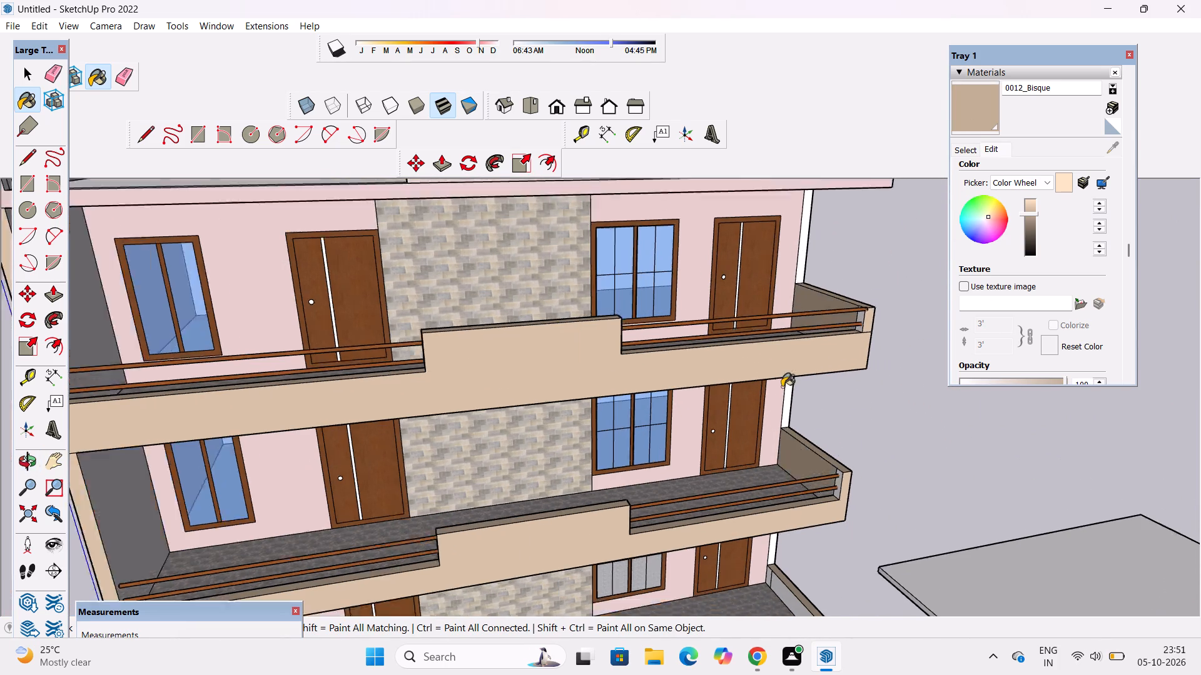
{"action": "scroll", "coordinate": [782, 387], "scroll_direction": "down", "scroll_amount": 2}
{"action": "scroll", "coordinate": [843, 463], "scroll_direction": "up", "scroll_amount": 10}
{"action": "left_click", "coordinate": [808, 440]}
{"action": "scroll", "coordinate": [745, 382], "scroll_direction": "down", "scroll_amount": 10}
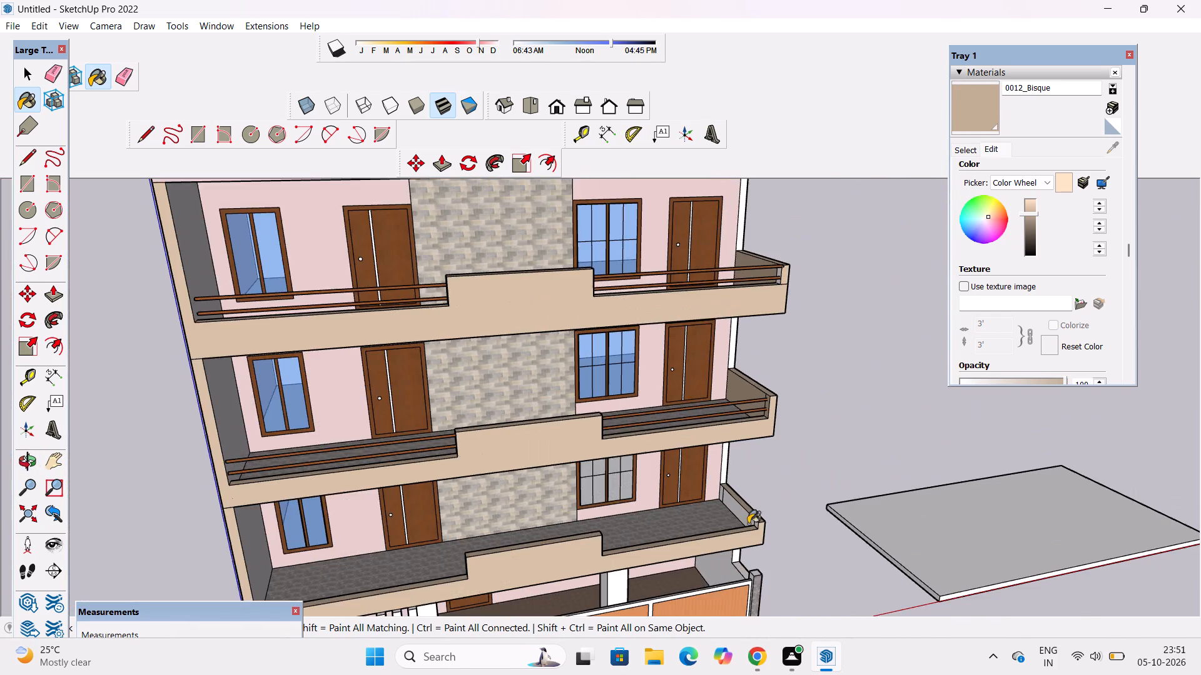
Paint the lowest balcony's end parapet inner face and the small remaining faces at its corners with Bisque.
{"action": "scroll", "coordinate": [748, 526], "scroll_direction": "up", "scroll_amount": 5}
{"action": "left_click", "coordinate": [745, 512]}
{"action": "left_click", "coordinate": [761, 522]}
{"action": "scroll", "coordinate": [692, 473], "scroll_direction": "up", "scroll_amount": 5}
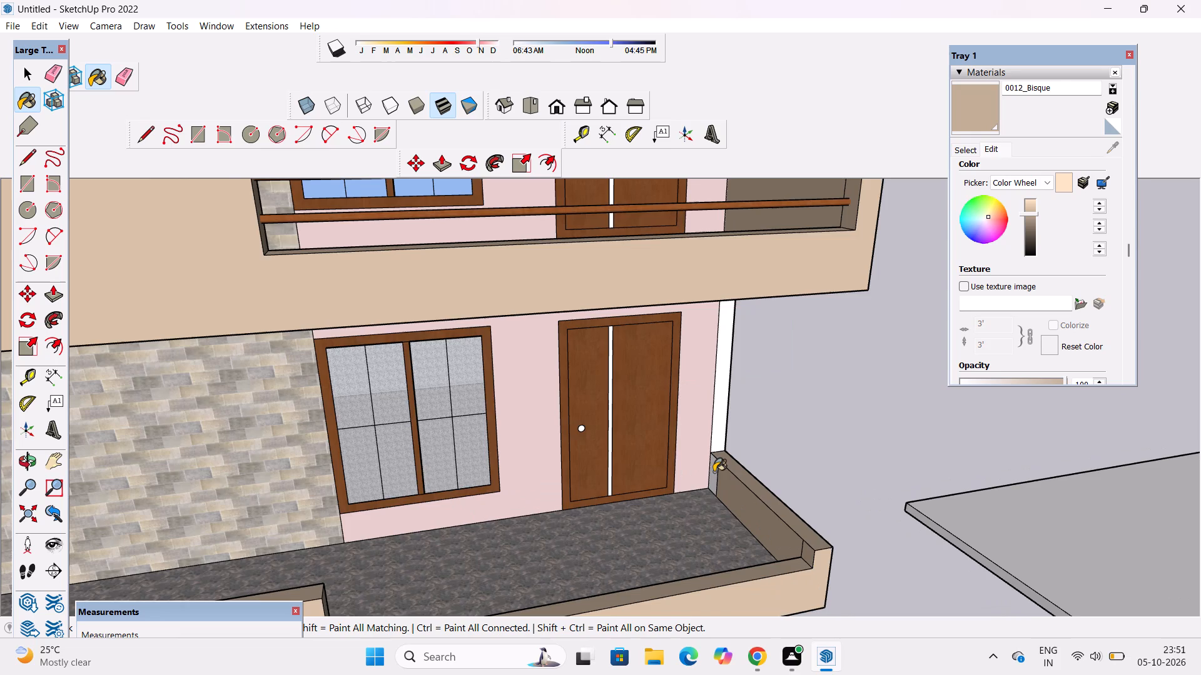
{"action": "left_click", "coordinate": [714, 472]}
Paint the opposite step face and the inner face of the lowest balcony's raised parapet with Bisque.
{"action": "scroll", "coordinate": [696, 464], "scroll_direction": "down", "scroll_amount": 7}
{"action": "key", "text": "o"}
{"action": "scroll", "coordinate": [696, 464], "scroll_direction": "down", "scroll_amount": 5}
{"action": "left_click_drag", "start_coordinate": [594, 525], "coordinate": [856, 571]}
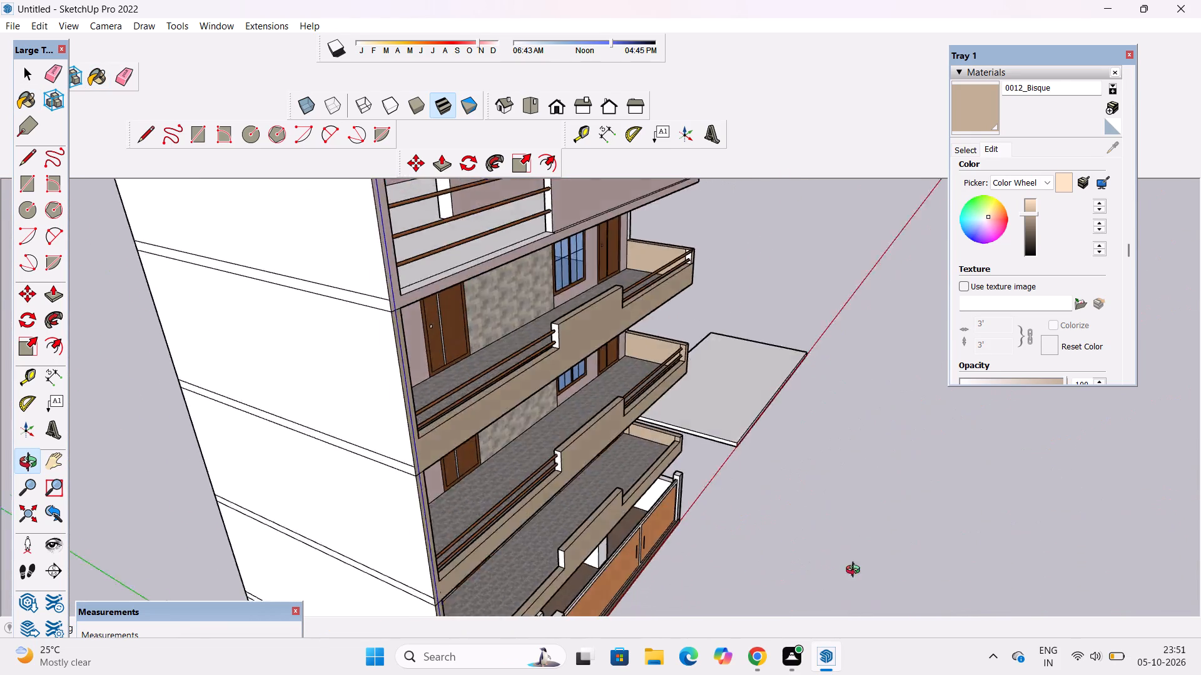
{"action": "left_click_drag", "start_coordinate": [856, 571], "coordinate": [869, 571]}
{"action": "scroll", "coordinate": [609, 521], "scroll_direction": "up", "scroll_amount": 15}
{"action": "left_click_drag", "start_coordinate": [557, 542], "coordinate": [609, 487]}
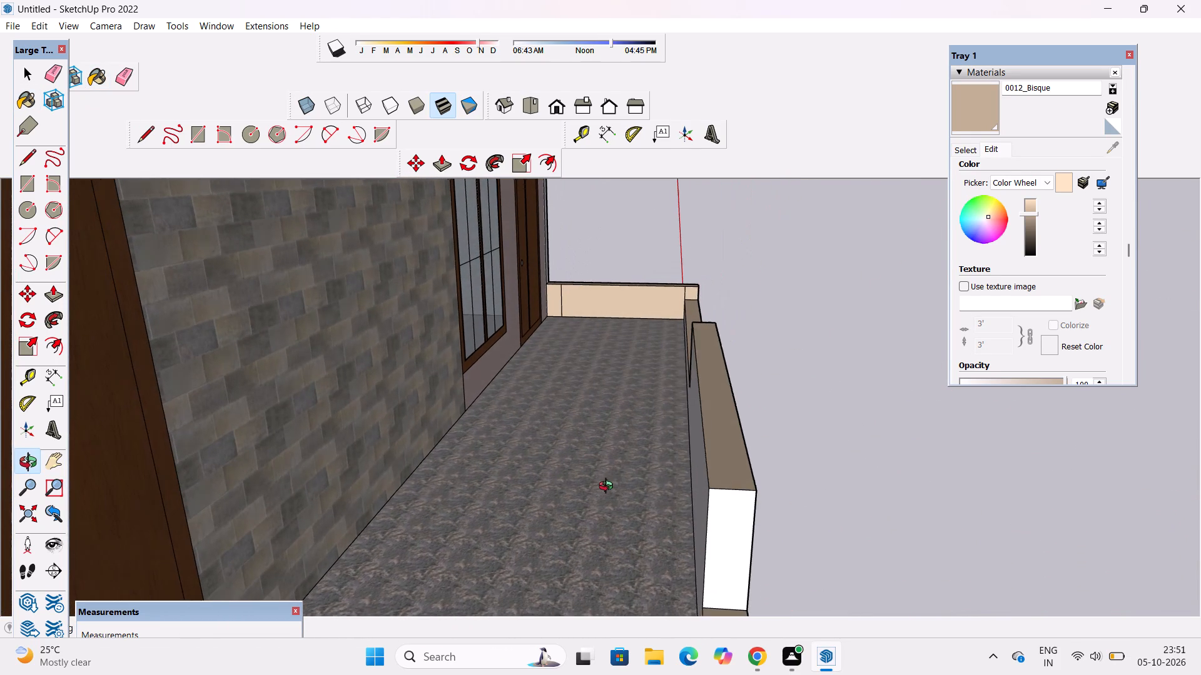
{"action": "left_click_drag", "start_coordinate": [609, 487], "coordinate": [610, 487]}
{"action": "left_click", "coordinate": [964, 111]}
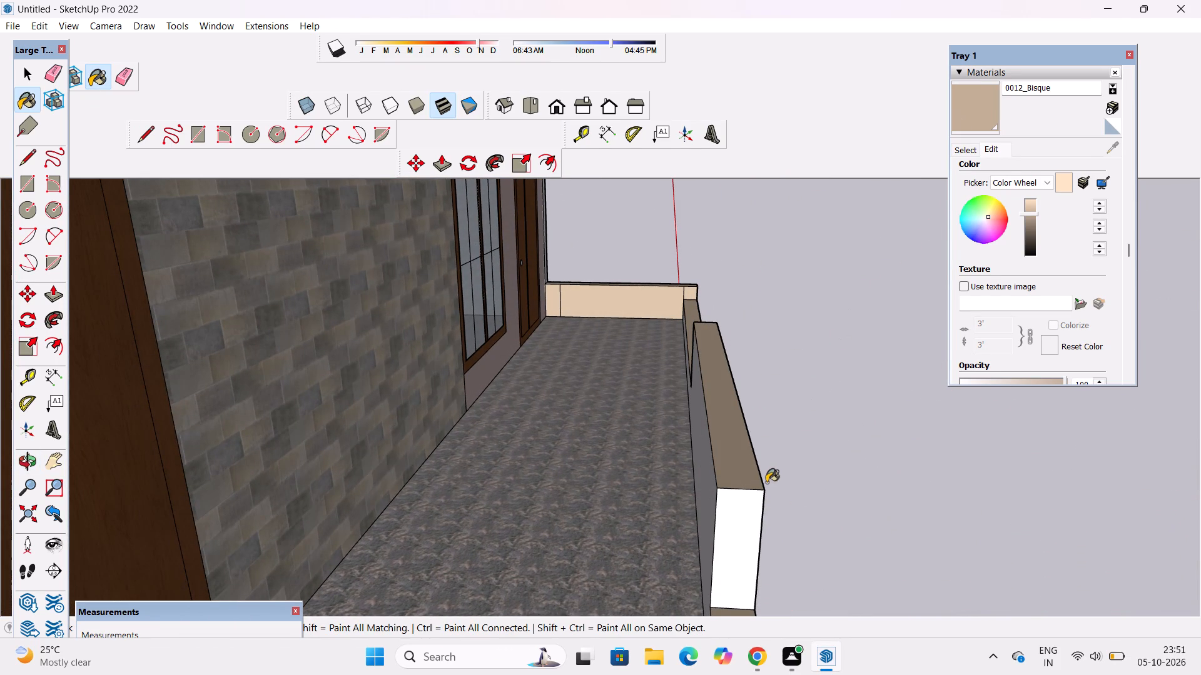
{"action": "left_click", "coordinate": [727, 509]}
{"action": "left_click", "coordinate": [696, 460]}
Switch to the standard front view of the house.
{"action": "scroll", "coordinate": [651, 349], "scroll_direction": "up", "scroll_amount": 3}
{"action": "scroll", "coordinate": [651, 349], "scroll_direction": "down", "scroll_amount": 10}
{"action": "key", "text": "o"}
{"action": "left_click_drag", "start_coordinate": [769, 429], "coordinate": [726, 417]}
{"action": "left_click", "coordinate": [558, 106]}
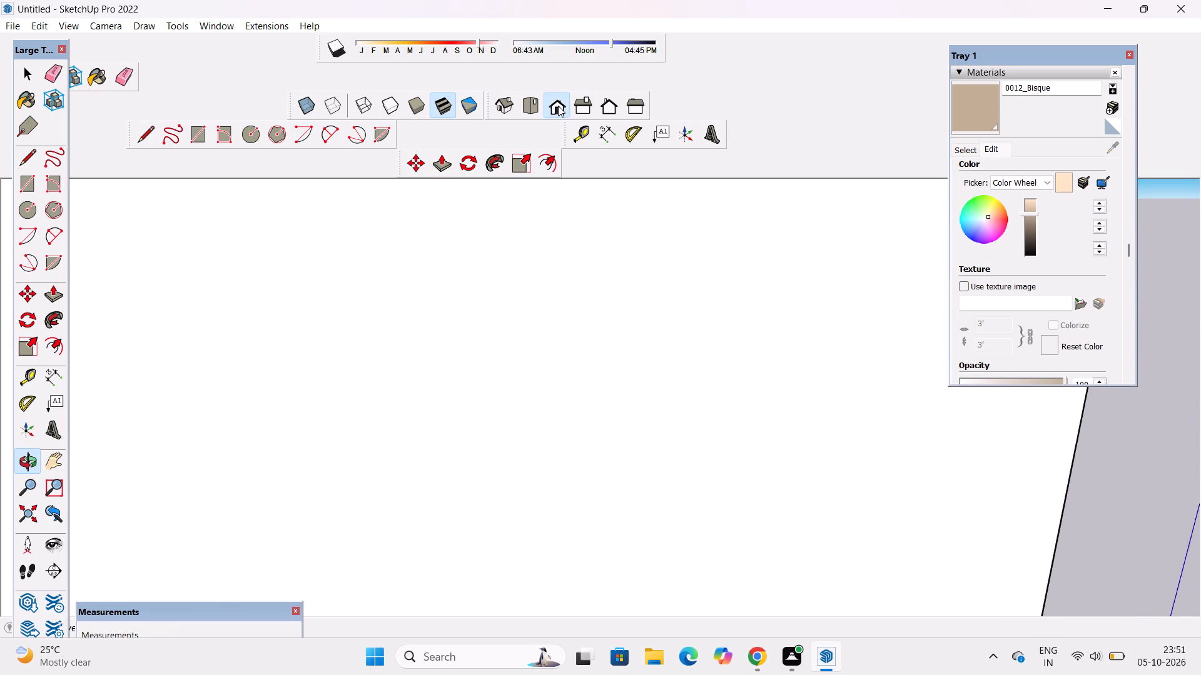
Paint the narrow end-wall edge beside the top-floor balcony door with LavenderBlush.
{"action": "scroll", "coordinate": [538, 281], "scroll_direction": "down", "scroll_amount": 13}
{"action": "left_click_drag", "start_coordinate": [548, 326], "coordinate": [598, 389]}
{"action": "scroll", "coordinate": [527, 373], "scroll_direction": "up", "scroll_amount": 3}
{"action": "left_click_drag", "start_coordinate": [529, 372], "coordinate": [562, 432]}
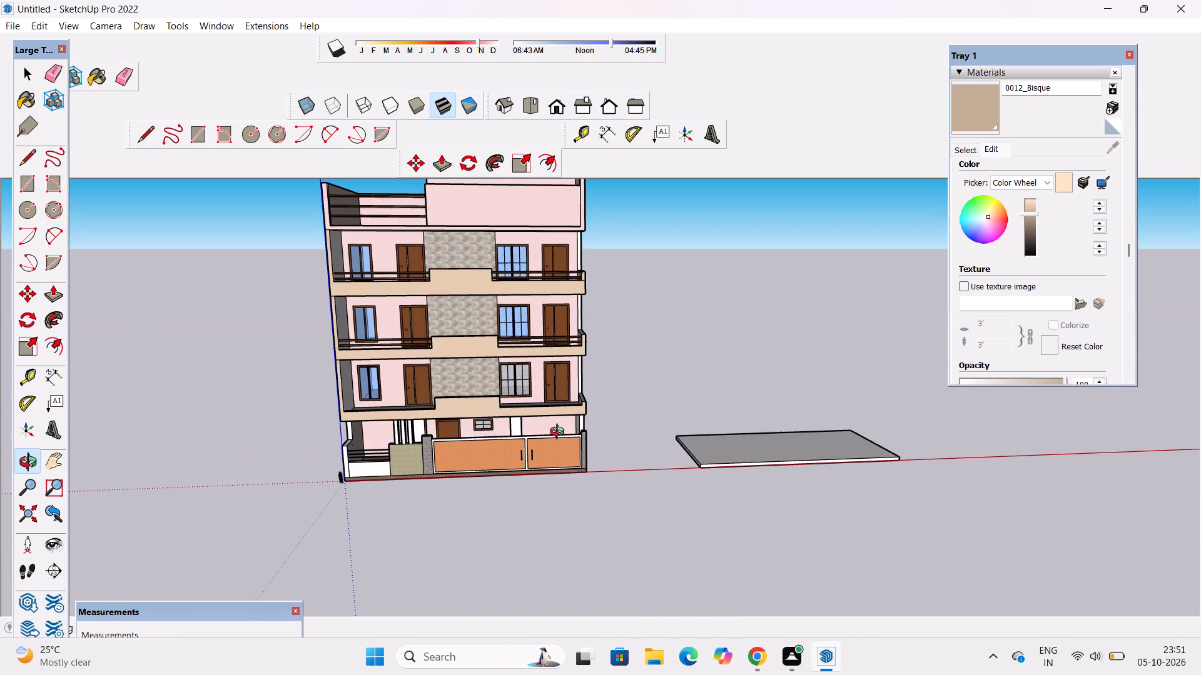
{"action": "left_click_drag", "start_coordinate": [508, 417], "coordinate": [550, 421], "text": "shift"}
{"action": "left_click_drag", "start_coordinate": [550, 424], "coordinate": [518, 372]}
{"action": "left_click_drag", "start_coordinate": [517, 364], "coordinate": [525, 396], "text": "shift"}
{"action": "left_click", "coordinate": [960, 147]}
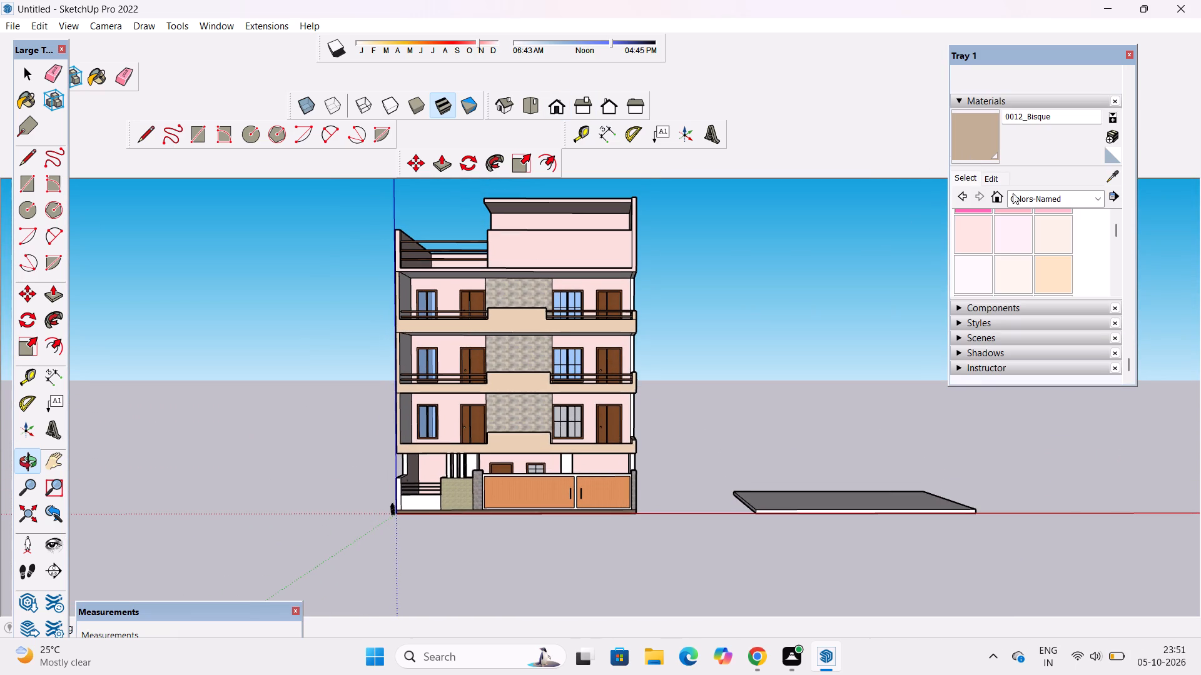
{"action": "left_click", "coordinate": [1013, 240]}
{"action": "scroll", "coordinate": [641, 310], "scroll_direction": "up", "scroll_amount": 10}
{"action": "left_click", "coordinate": [624, 280]}
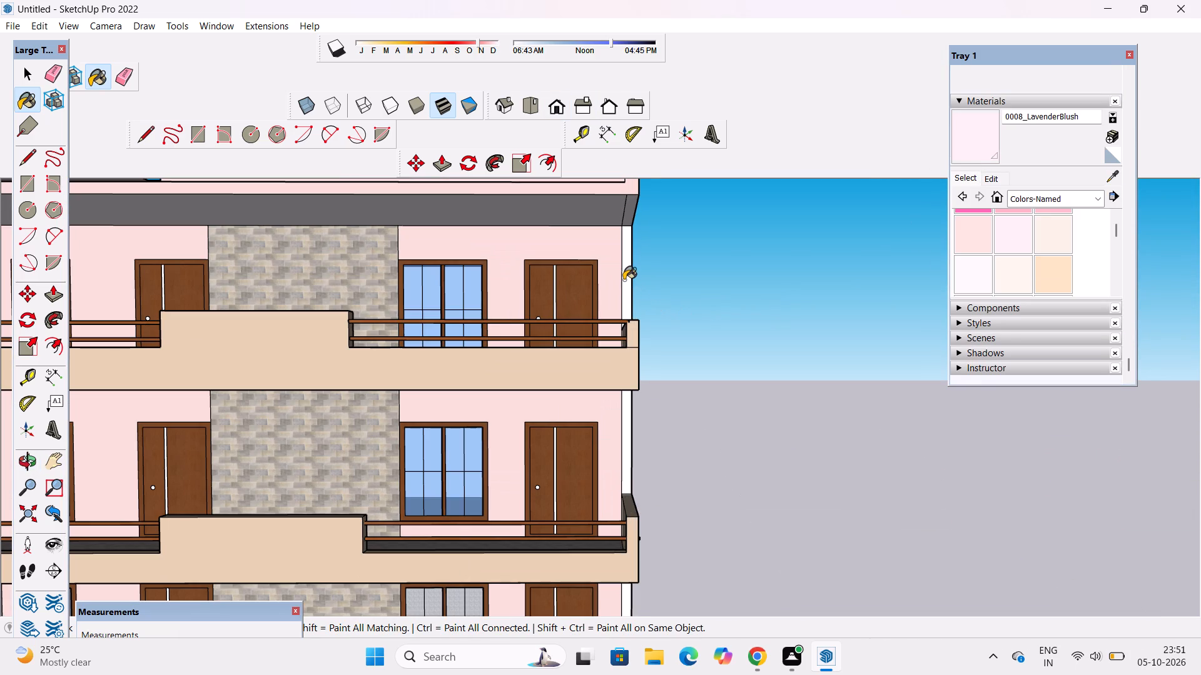
Darken the LavenderBlush colour to a muted pinkish grey.
{"action": "left_click", "coordinate": [996, 181]}
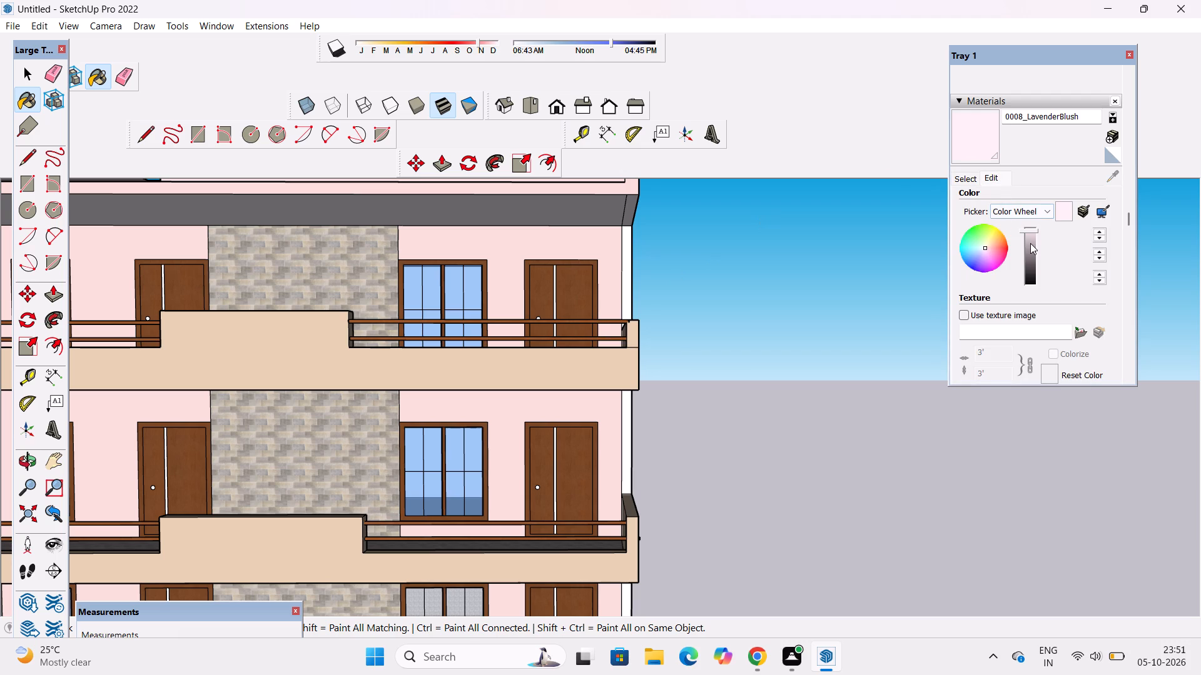
{"action": "left_click", "coordinate": [1030, 243]}
{"action": "left_click", "coordinate": [1031, 244]}
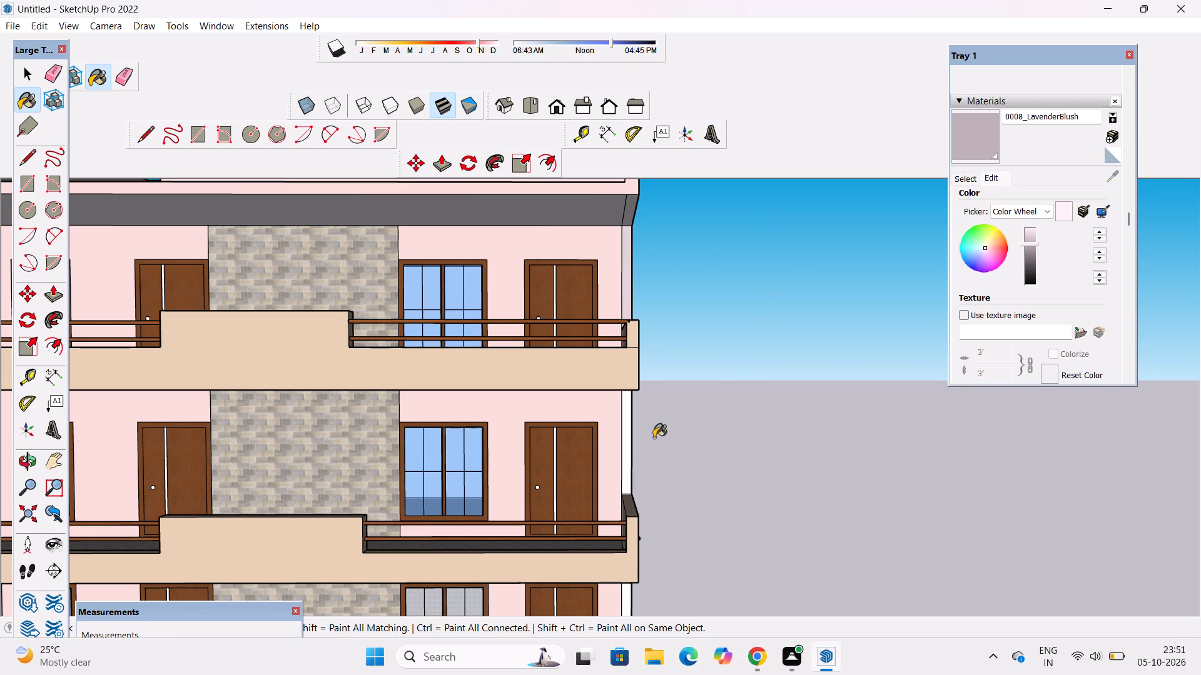
Paint the matching end-wall edges on the middle, lowest balcony and ground floors with the darkened LavenderBlush.
{"action": "left_click", "coordinate": [625, 425]}
{"action": "scroll", "coordinate": [588, 301], "scroll_direction": "down", "scroll_amount": 4}
{"action": "scroll", "coordinate": [624, 526], "scroll_direction": "up", "scroll_amount": 3}
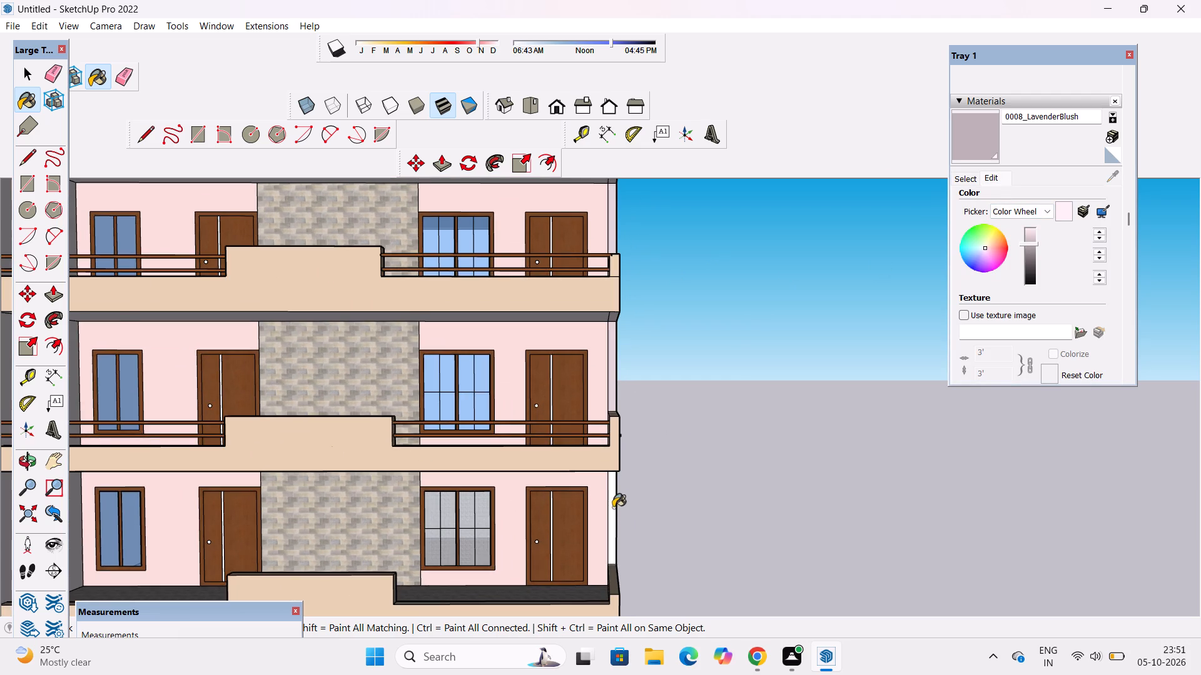
{"action": "left_click", "coordinate": [610, 503]}
{"action": "scroll", "coordinate": [565, 364], "scroll_direction": "down", "scroll_amount": 6}
{"action": "scroll", "coordinate": [590, 556], "scroll_direction": "up", "scroll_amount": 8}
{"action": "left_click", "coordinate": [589, 502]}
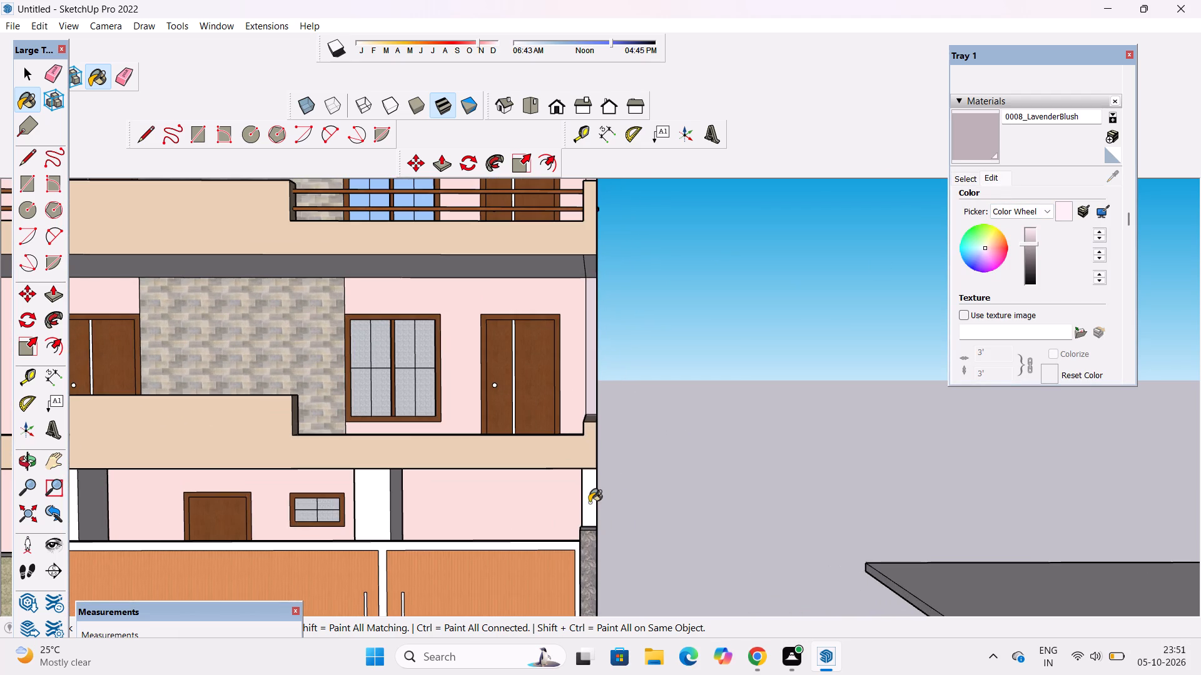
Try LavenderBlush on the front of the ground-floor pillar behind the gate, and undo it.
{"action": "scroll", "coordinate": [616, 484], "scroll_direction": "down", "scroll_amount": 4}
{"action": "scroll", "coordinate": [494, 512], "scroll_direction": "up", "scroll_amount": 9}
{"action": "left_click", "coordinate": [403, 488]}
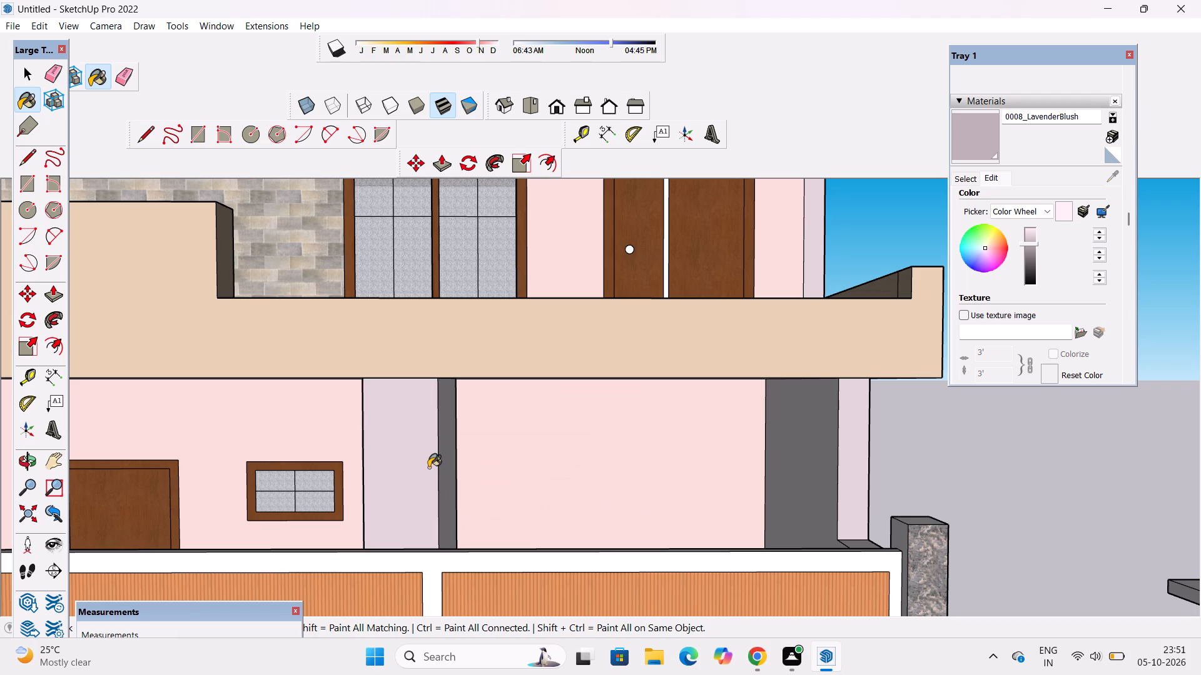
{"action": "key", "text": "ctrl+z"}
Paint the opposite ground-floor end-wall edge and the end of the low boundary wall beside the railing with LavenderBlush.
{"action": "scroll", "coordinate": [462, 441], "scroll_direction": "down", "scroll_amount": 14}
{"action": "scroll", "coordinate": [223, 467], "scroll_direction": "up", "scroll_amount": 4}
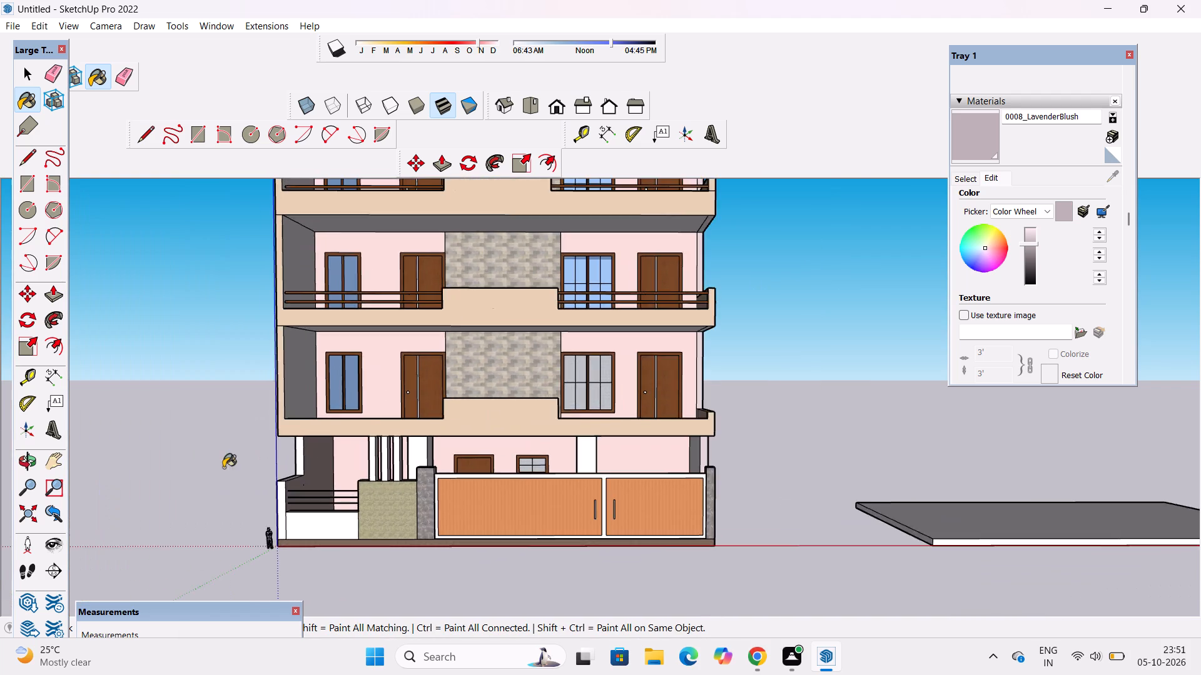
{"action": "scroll", "coordinate": [223, 467], "scroll_direction": "up", "scroll_amount": 11}
{"action": "left_click", "coordinate": [300, 421]}
{"action": "left_click", "coordinate": [265, 490]}
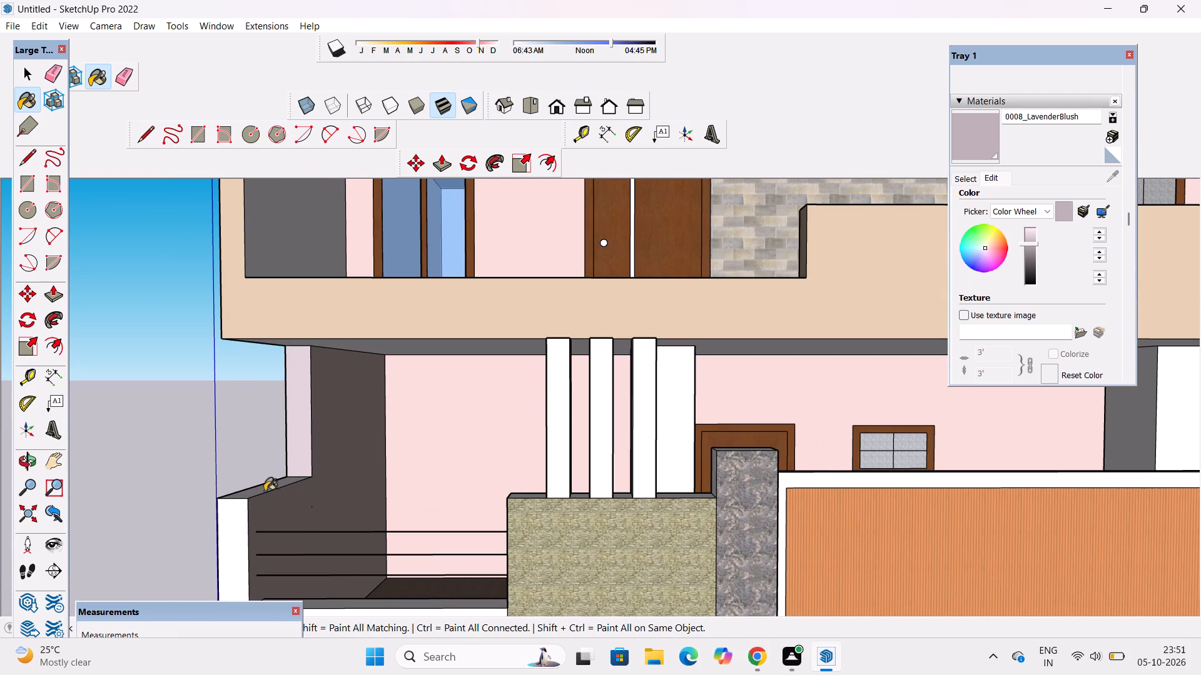
{"action": "left_click", "coordinate": [235, 527]}
{"action": "scroll", "coordinate": [279, 442], "scroll_direction": "down", "scroll_amount": 9}
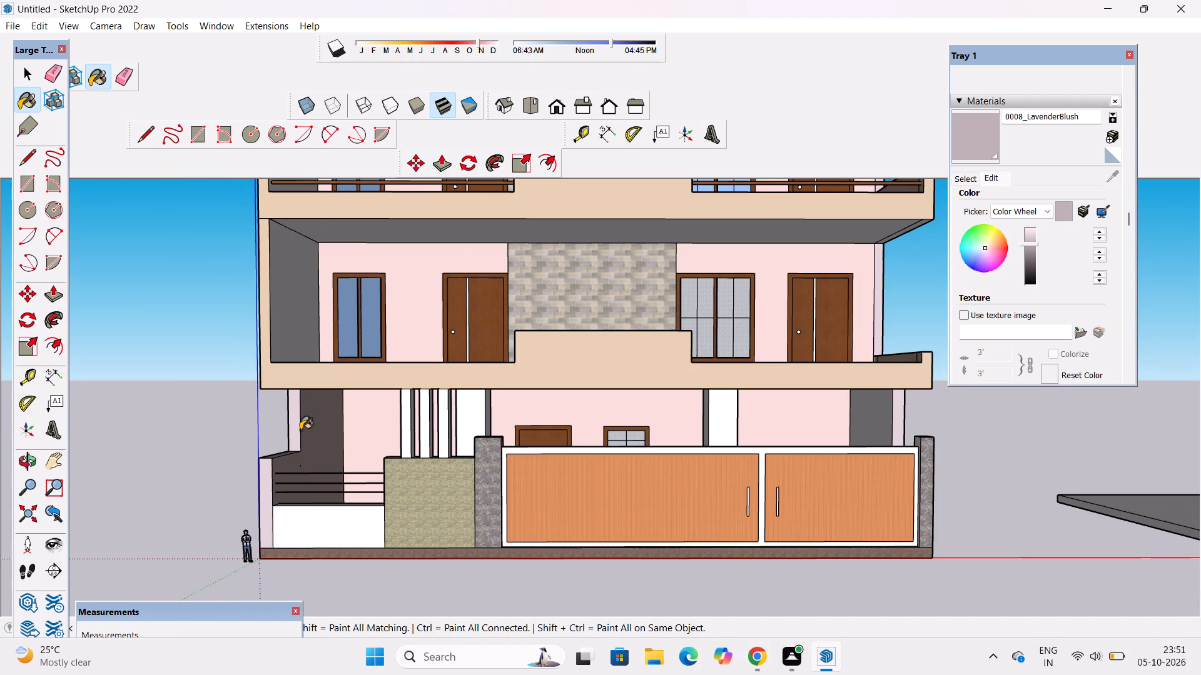
{"action": "key", "text": "space"}
Pick SlateGray from the named colours and paint the frame of the main gate with it.
{"action": "scroll", "coordinate": [297, 472], "scroll_direction": "down", "scroll_amount": 5}
{"action": "scroll", "coordinate": [1106, 287], "scroll_direction": "up", "scroll_amount": 1}
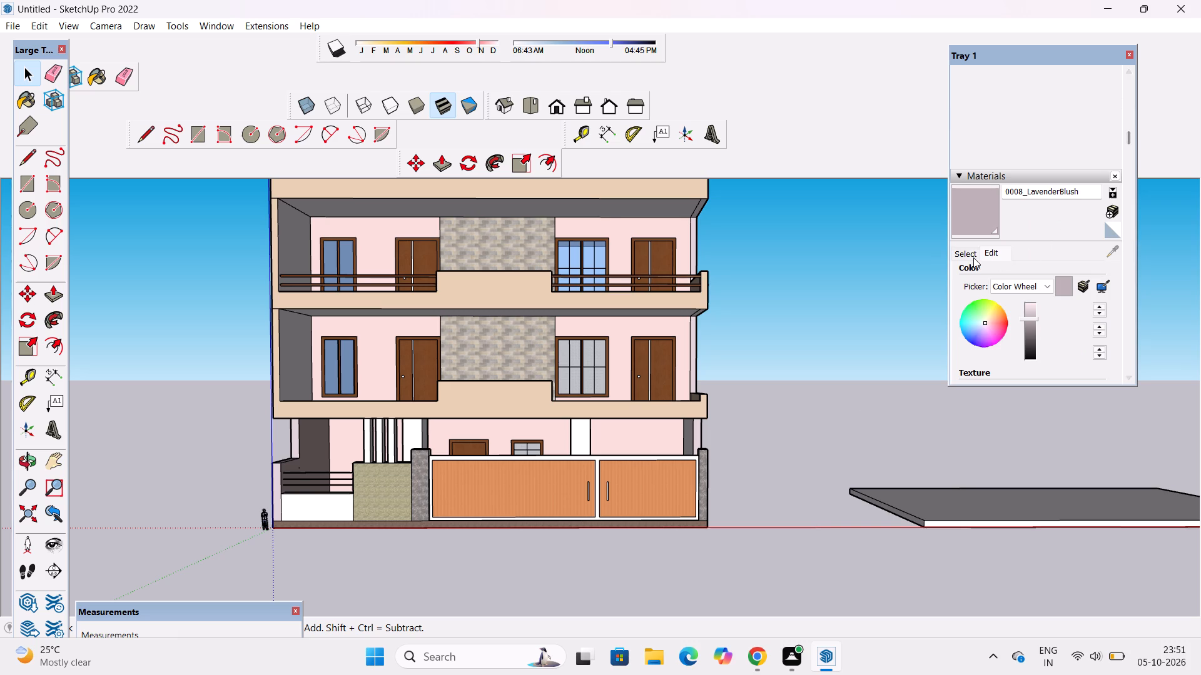
{"action": "left_click", "coordinate": [970, 257]}
{"action": "scroll", "coordinate": [990, 190], "scroll_direction": "down", "scroll_amount": 9}
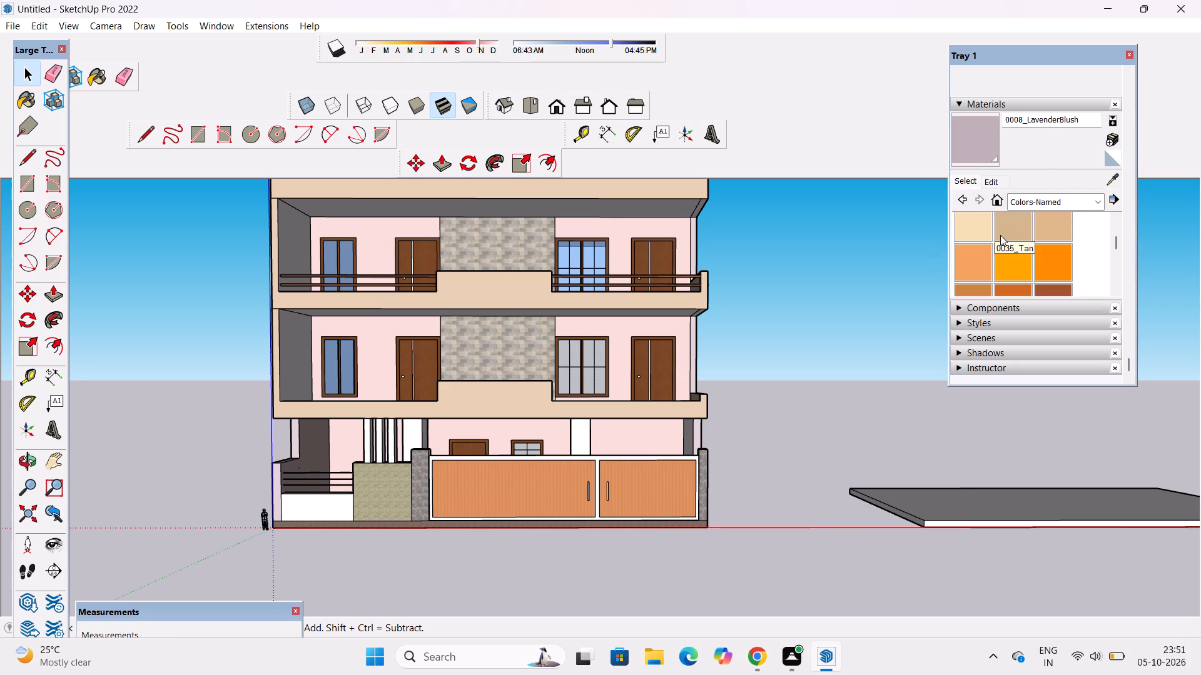
{"action": "scroll", "coordinate": [1000, 235], "scroll_direction": "down", "scroll_amount": 5}
{"action": "scroll", "coordinate": [1029, 255], "scroll_direction": "up", "scroll_amount": 1}
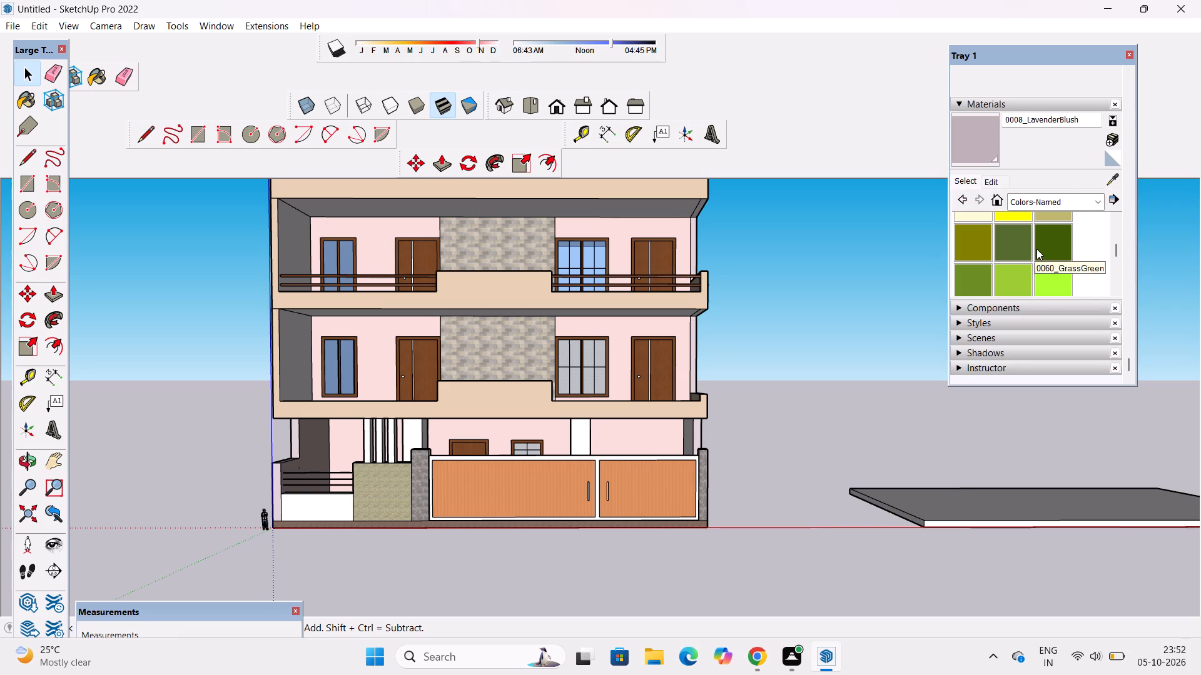
{"action": "scroll", "coordinate": [1020, 249], "scroll_direction": "down", "scroll_amount": 4}
{"action": "scroll", "coordinate": [1020, 249], "scroll_direction": "up", "scroll_amount": 1}
{"action": "scroll", "coordinate": [1020, 249], "scroll_direction": "down", "scroll_amount": 6}
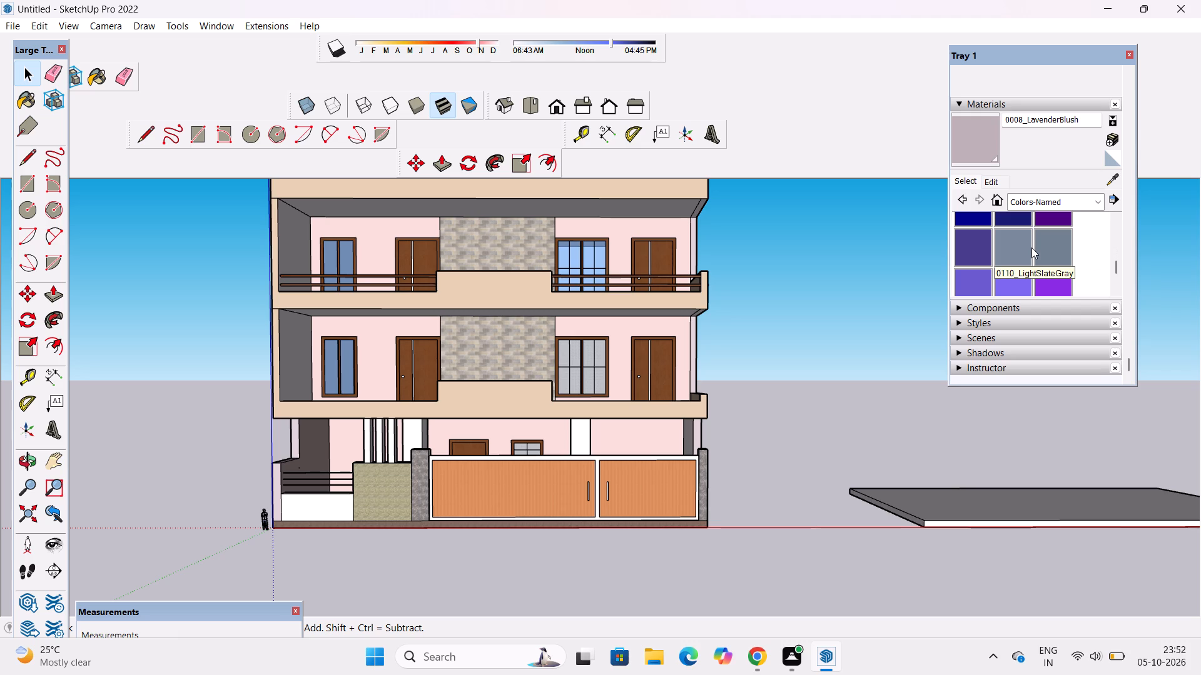
{"action": "left_click", "coordinate": [1046, 249]}
{"action": "scroll", "coordinate": [659, 460], "scroll_direction": "up", "scroll_amount": 9}
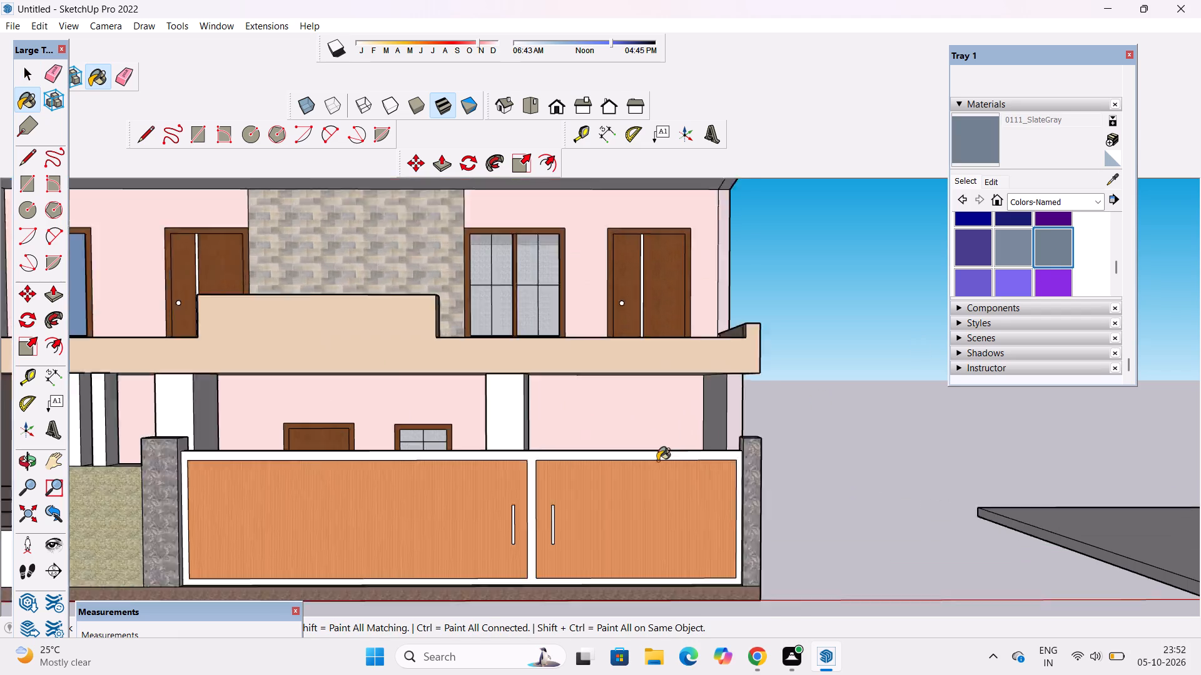
{"action": "scroll", "coordinate": [657, 461], "scroll_direction": "up", "scroll_amount": 1}
{"action": "left_click", "coordinate": [662, 452]}
Paint the front and one side face of both ground-floor pillars with SlateGray.
{"action": "left_click", "coordinate": [461, 396]}
{"action": "scroll", "coordinate": [489, 380], "scroll_direction": "up", "scroll_amount": 5}
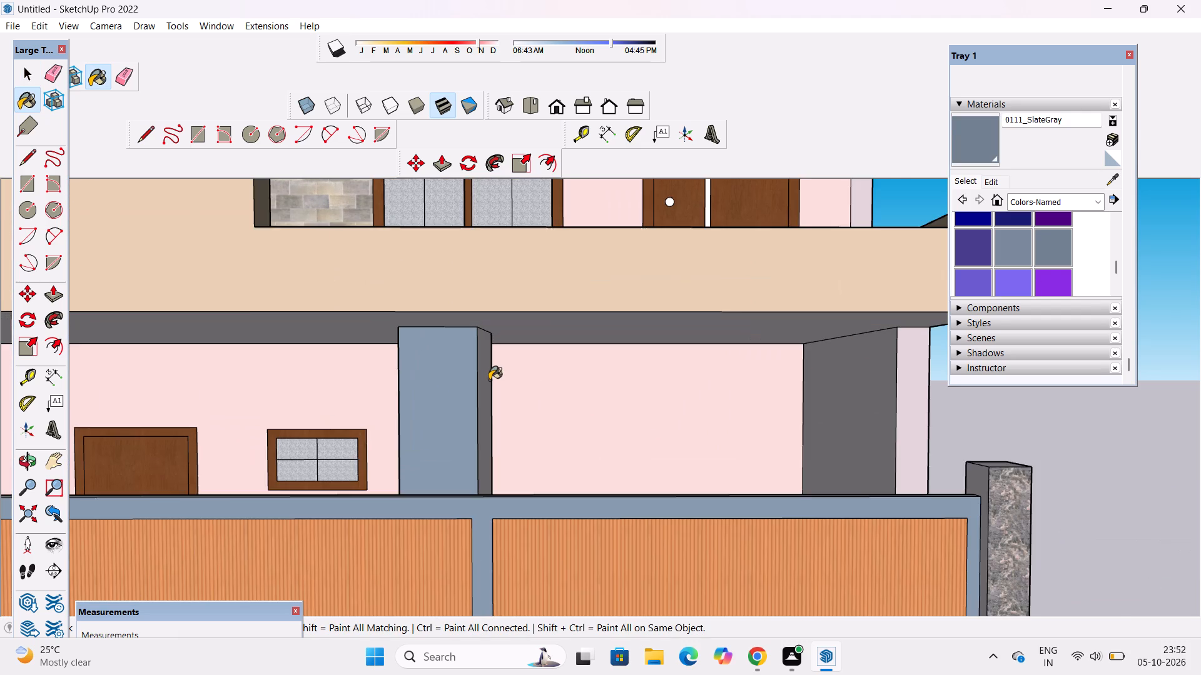
{"action": "left_click", "coordinate": [489, 378]}
{"action": "key", "text": "o"}
{"action": "scroll", "coordinate": [575, 366], "scroll_direction": "down", "scroll_amount": 10}
{"action": "left_click_drag", "start_coordinate": [504, 377], "coordinate": [655, 381], "text": "shift"}
{"action": "left_click", "coordinate": [960, 141]}
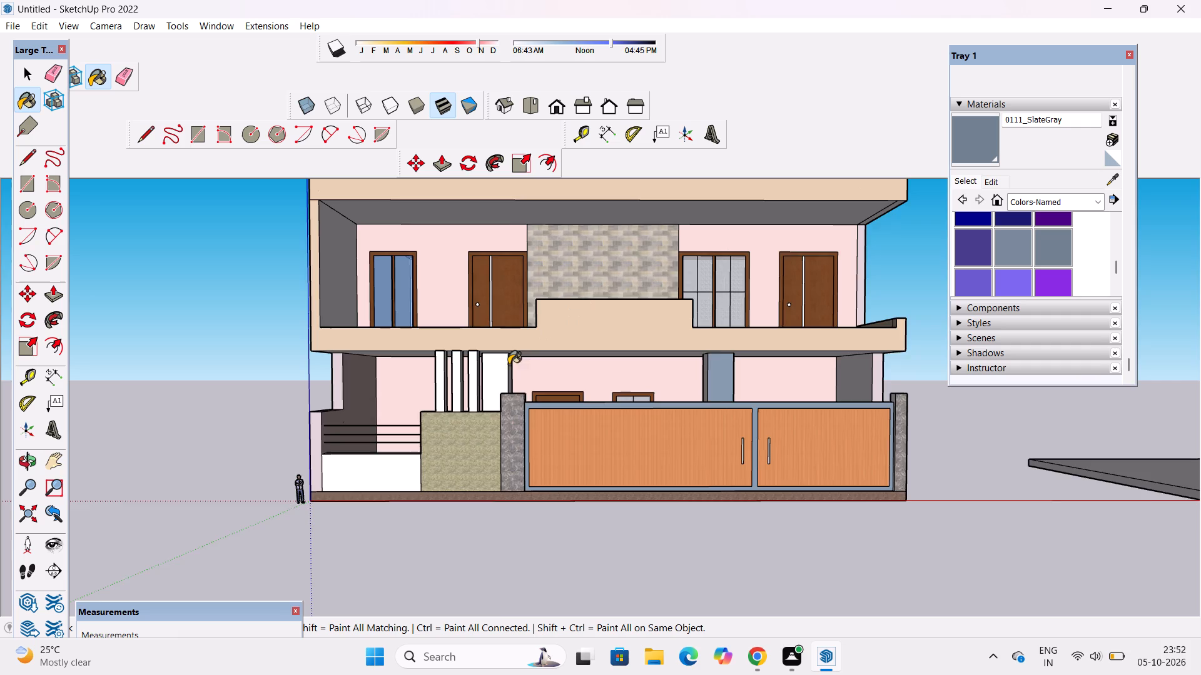
{"action": "scroll", "coordinate": [502, 372], "scroll_direction": "up", "scroll_amount": 11}
{"action": "left_click", "coordinate": [502, 372]}
{"action": "scroll", "coordinate": [536, 358], "scroll_direction": "up", "scroll_amount": 9}
{"action": "left_click", "coordinate": [489, 349]}
Paint the opposite side faces of both ground-floor pillars with SlateGray.
{"action": "scroll", "coordinate": [524, 362], "scroll_direction": "down", "scroll_amount": 9}
{"action": "key", "text": "o"}
{"action": "scroll", "coordinate": [547, 364], "scroll_direction": "down", "scroll_amount": 6}
{"action": "left_click_drag", "start_coordinate": [454, 380], "coordinate": [738, 402]}
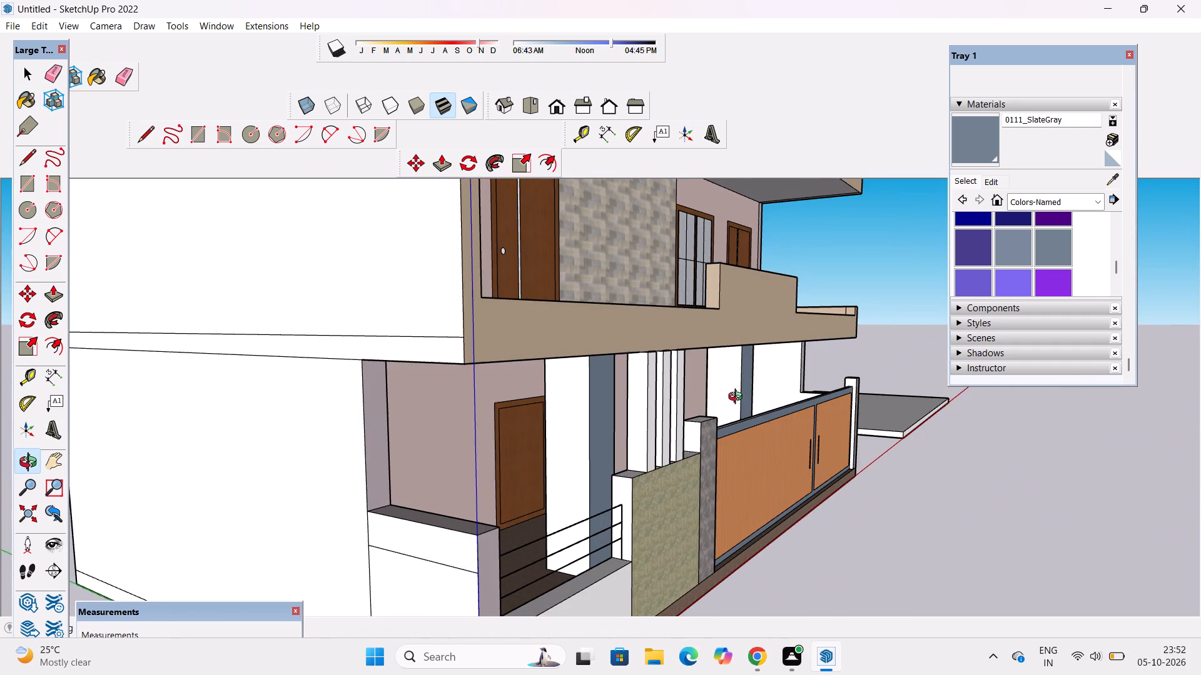
{"action": "left_click", "coordinate": [961, 144]}
{"action": "scroll", "coordinate": [764, 376], "scroll_direction": "up", "scroll_amount": 5}
{"action": "left_click", "coordinate": [691, 379]}
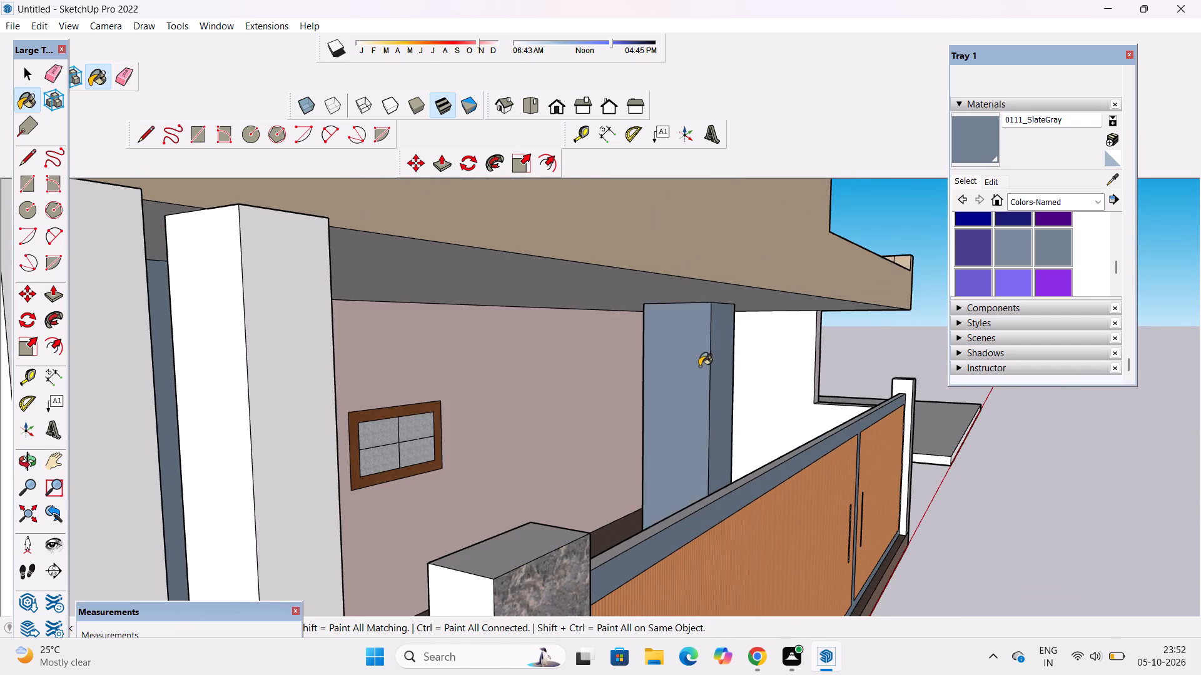
{"action": "scroll", "coordinate": [699, 366], "scroll_direction": "down", "scroll_amount": 6}
{"action": "left_click", "coordinate": [486, 397]}
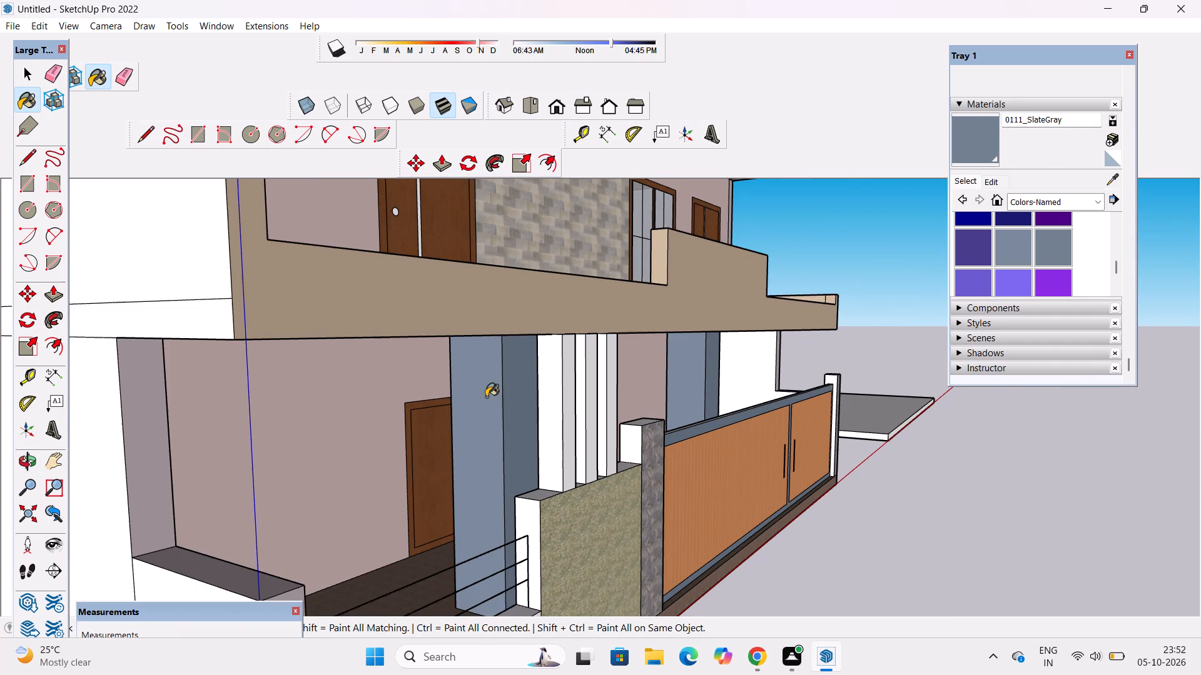
Examine the painted facade from both sides and from above for faces still left unpainted.
{"action": "key", "text": "o"}
{"action": "scroll", "coordinate": [495, 400], "scroll_direction": "down", "scroll_amount": 4}
{"action": "left_click_drag", "start_coordinate": [634, 419], "coordinate": [510, 420]}
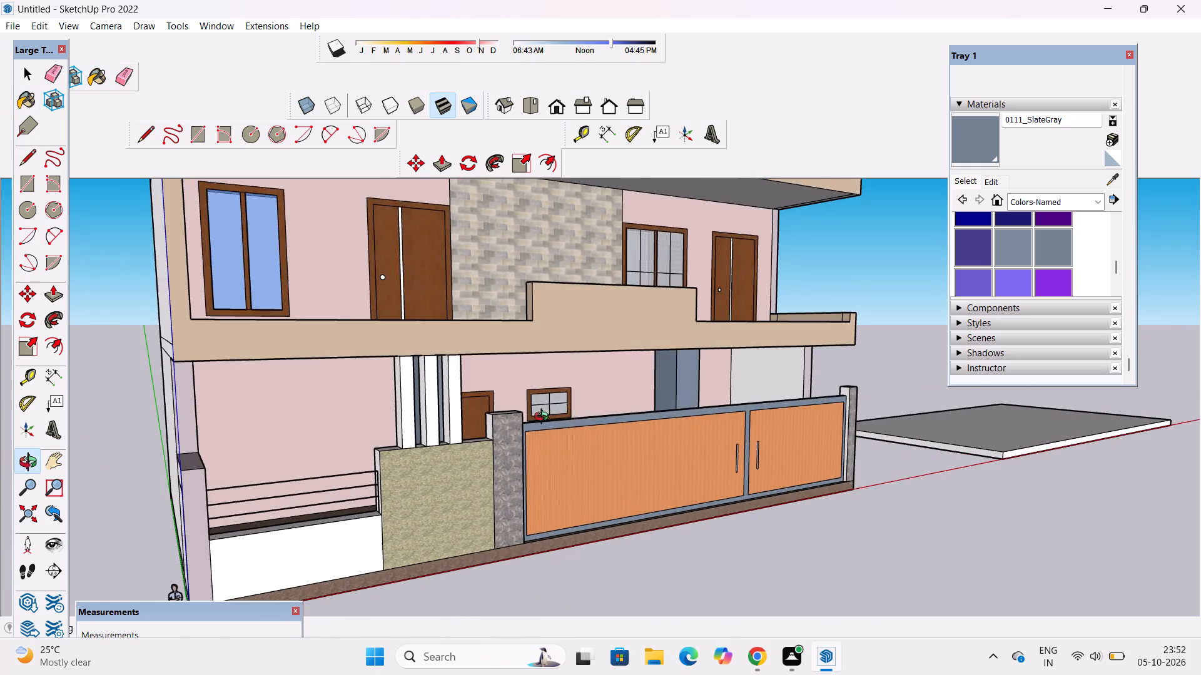
{"action": "left_click_drag", "start_coordinate": [582, 418], "coordinate": [509, 425]}
{"action": "scroll", "coordinate": [500, 426], "scroll_direction": "up", "scroll_amount": 3}
{"action": "left_click_drag", "start_coordinate": [550, 417], "coordinate": [397, 417]}
{"action": "scroll", "coordinate": [442, 382], "scroll_direction": "up", "scroll_amount": 4}
{"action": "scroll", "coordinate": [504, 392], "scroll_direction": "down", "scroll_amount": 13}
{"action": "left_click_drag", "start_coordinate": [510, 408], "coordinate": [584, 432]}
{"action": "scroll", "coordinate": [631, 402], "scroll_direction": "up", "scroll_amount": 4}
{"action": "left_click_drag", "start_coordinate": [633, 402], "coordinate": [604, 367], "text": "shift"}
{"action": "left_click_drag", "start_coordinate": [728, 356], "coordinate": [506, 359]}
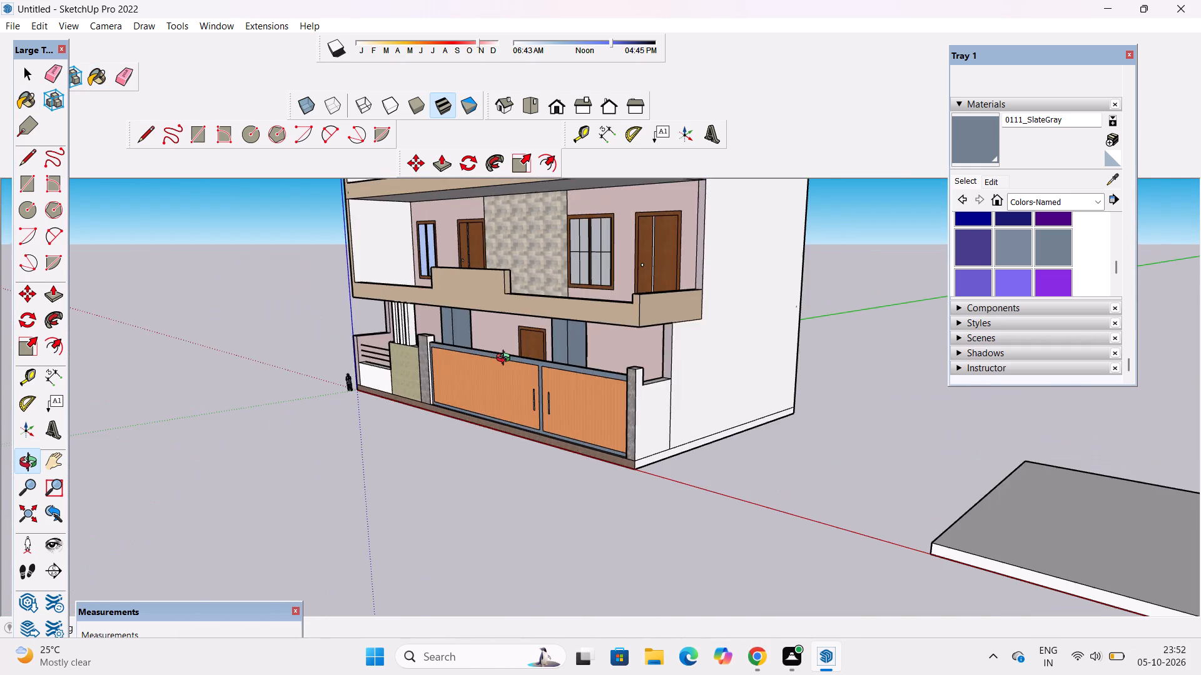
{"action": "scroll", "coordinate": [506, 359], "scroll_direction": "down", "scroll_amount": 6}
{"action": "left_click_drag", "start_coordinate": [485, 406], "coordinate": [646, 414]}
{"action": "scroll", "coordinate": [644, 402], "scroll_direction": "down", "scroll_amount": 5}
{"action": "scroll", "coordinate": [463, 346], "scroll_direction": "up", "scroll_amount": 5}
{"action": "left_click_drag", "start_coordinate": [525, 352], "coordinate": [451, 342]}
{"action": "left_click_drag", "start_coordinate": [470, 339], "coordinate": [463, 448], "text": "shift"}
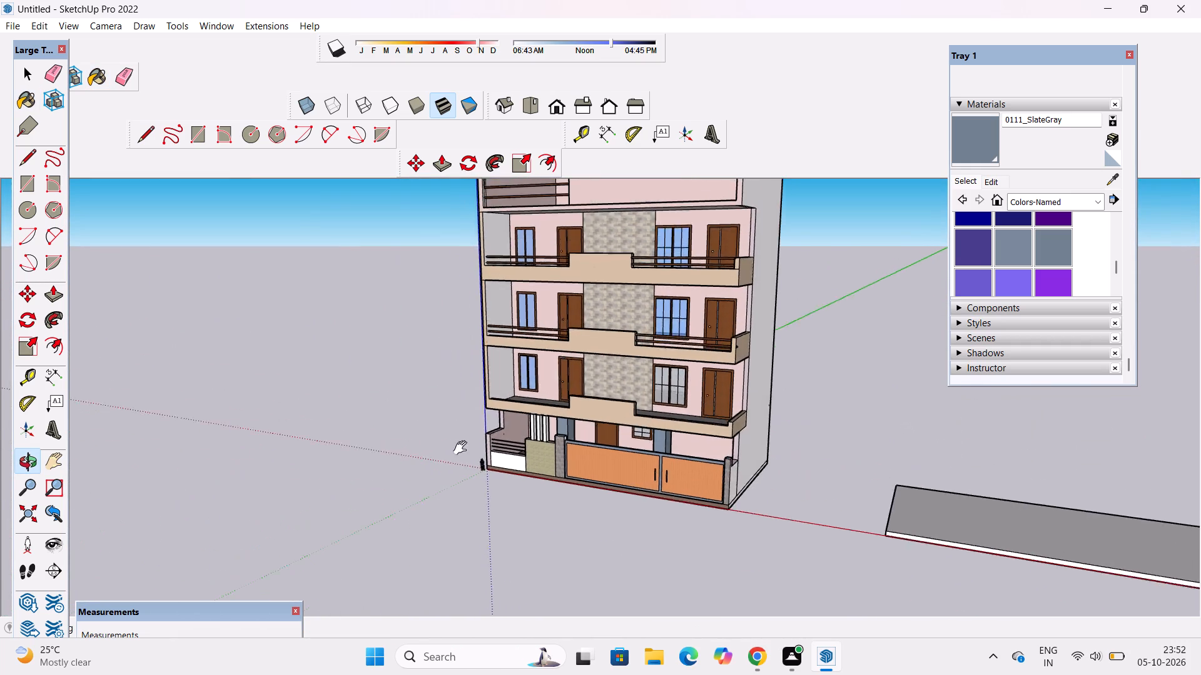
{"action": "left_click_drag", "start_coordinate": [463, 448], "coordinate": [463, 450], "text": "shift"}
Paint the inner side walls of the three upper-floor balconies with the original LavenderBlush.
{"action": "scroll", "coordinate": [1045, 282], "scroll_direction": "up", "scroll_amount": 10}
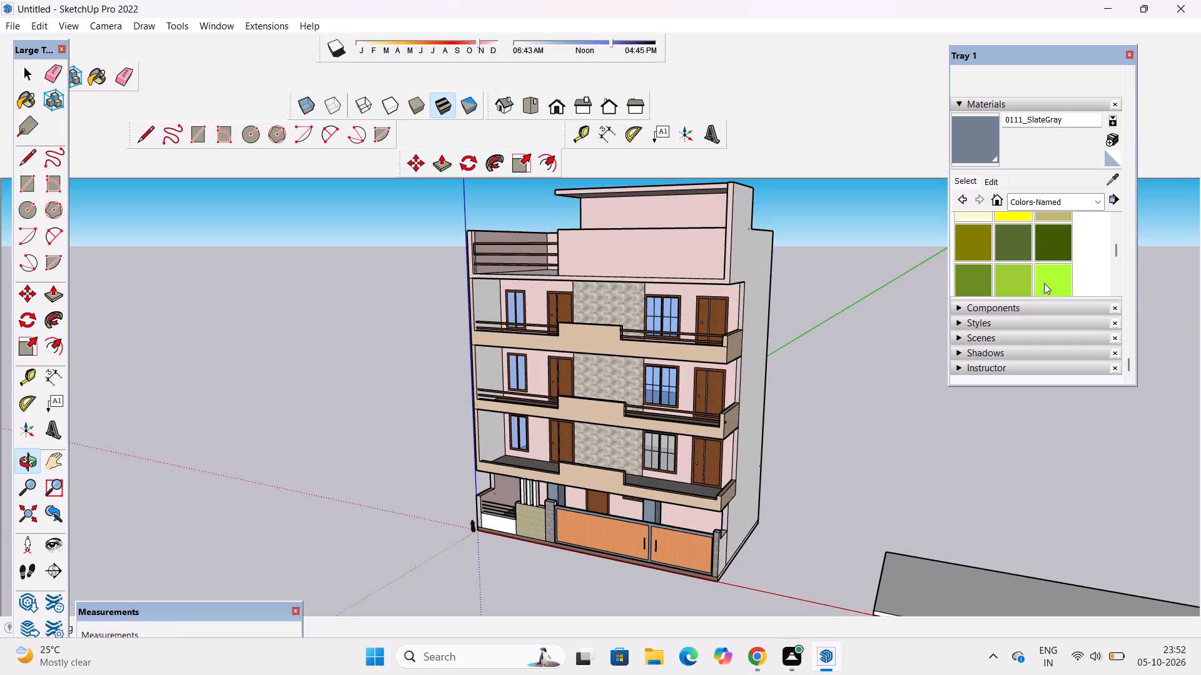
{"action": "scroll", "coordinate": [1044, 283], "scroll_direction": "up", "scroll_amount": 15}
{"action": "scroll", "coordinate": [992, 211], "scroll_direction": "down", "scroll_amount": 5}
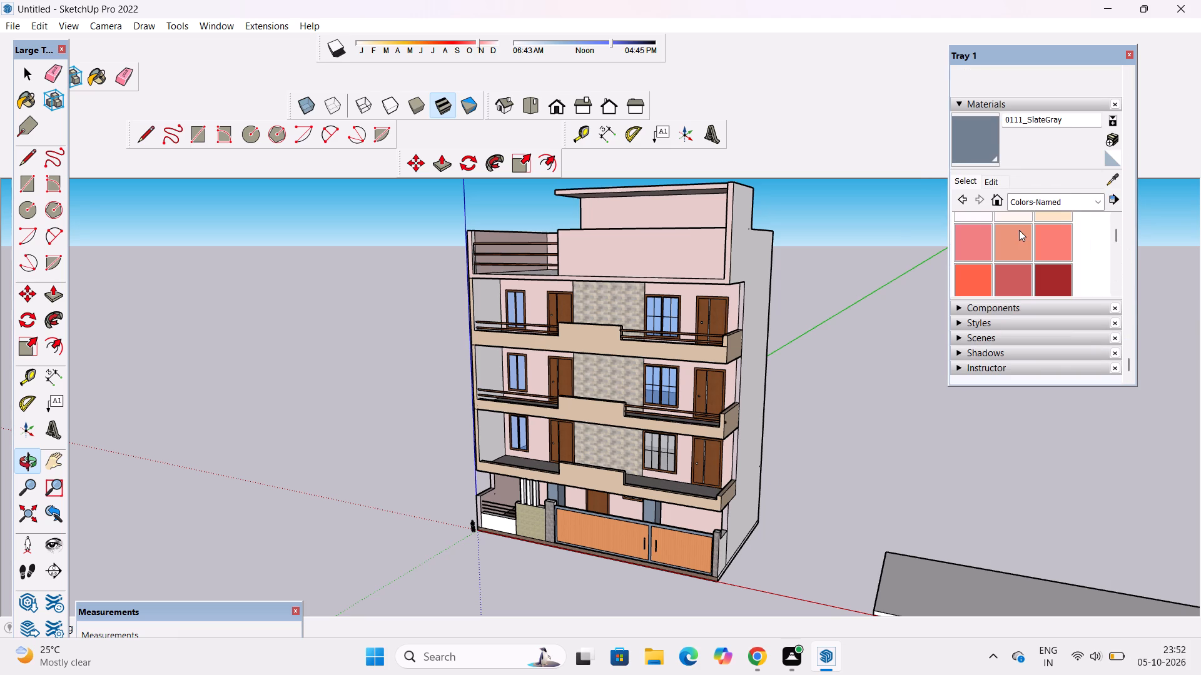
{"action": "scroll", "coordinate": [1019, 230], "scroll_direction": "down", "scroll_amount": 7}
{"action": "scroll", "coordinate": [1019, 230], "scroll_direction": "up", "scroll_amount": 8}
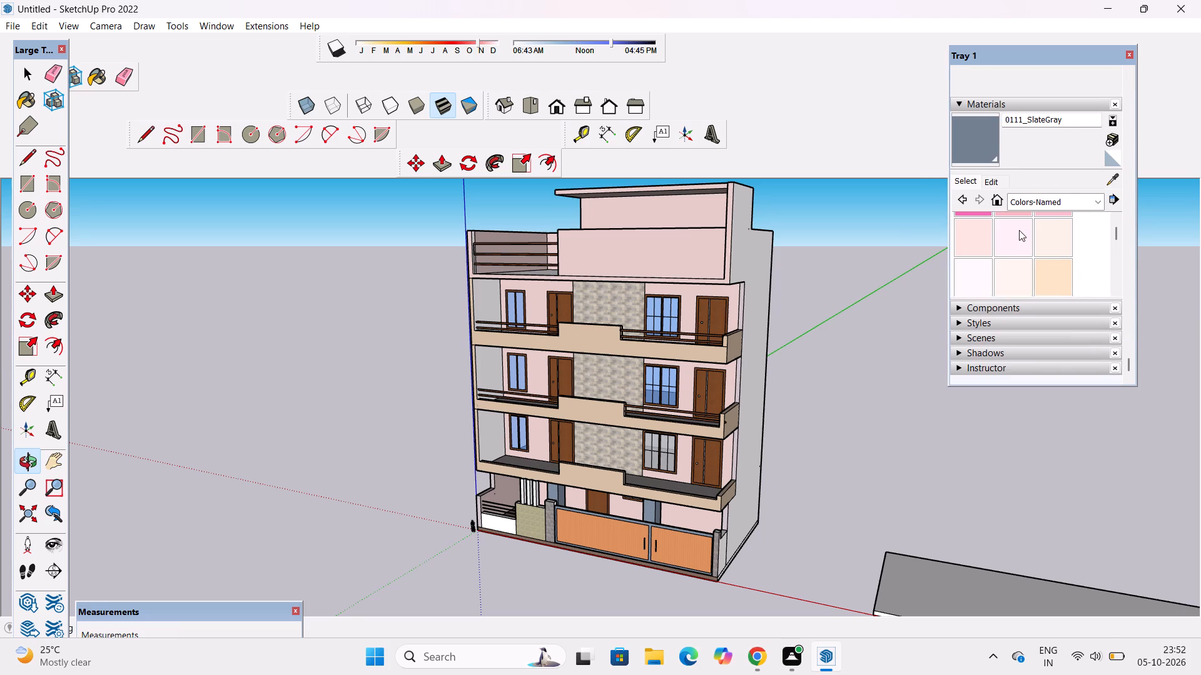
{"action": "scroll", "coordinate": [1019, 230], "scroll_direction": "up", "scroll_amount": 1}
{"action": "scroll", "coordinate": [1026, 246], "scroll_direction": "down", "scroll_amount": 1}
{"action": "left_click", "coordinate": [1013, 242]}
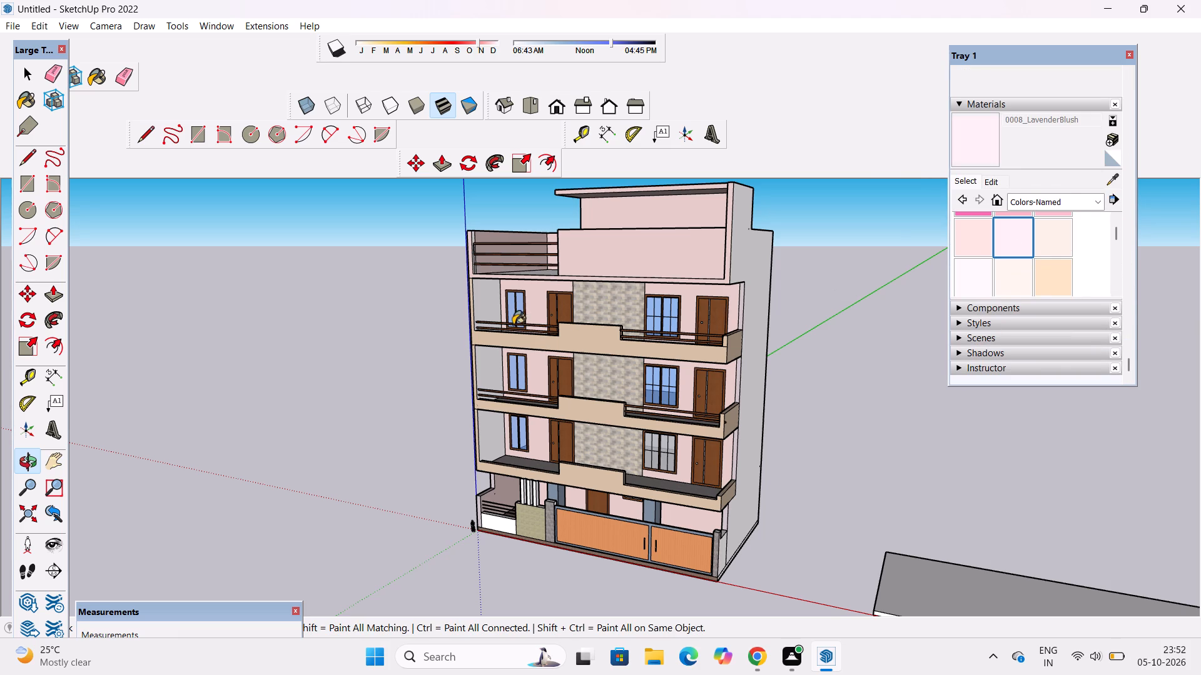
{"action": "scroll", "coordinate": [513, 324], "scroll_direction": "up", "scroll_amount": 5}
{"action": "left_click", "coordinate": [479, 297]}
{"action": "scroll", "coordinate": [538, 307], "scroll_direction": "down", "scroll_amount": 1}
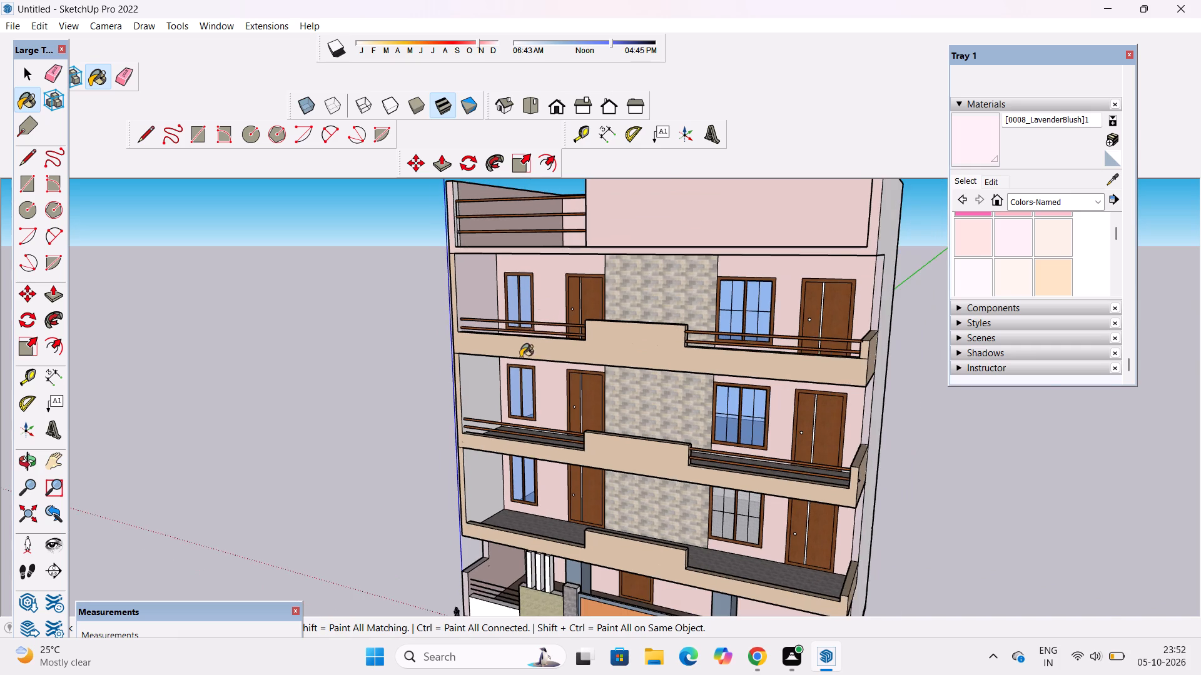
{"action": "scroll", "coordinate": [500, 374], "scroll_direction": "up", "scroll_amount": 5}
{"action": "left_click", "coordinate": [479, 387]}
{"action": "scroll", "coordinate": [497, 302], "scroll_direction": "down", "scroll_amount": 3}
{"action": "left_click", "coordinate": [489, 484]}
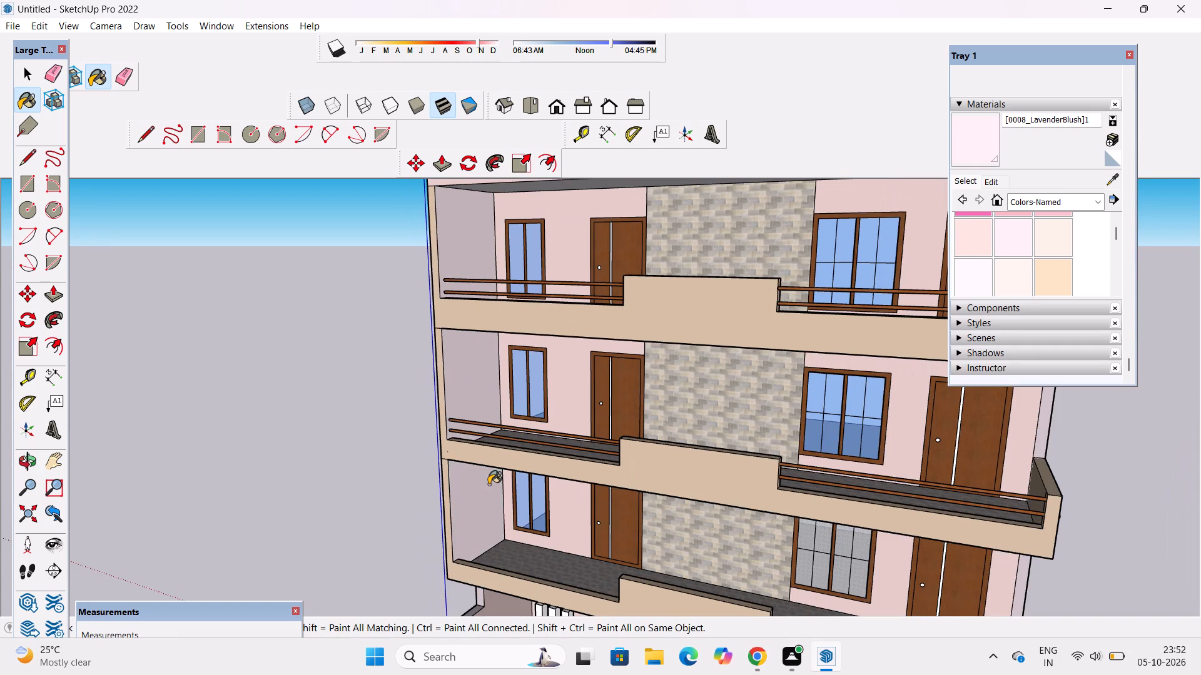
Paint the front faces of the three vertical fins above the ground-floor boundary wall with Wood Cherry Original.
{"action": "scroll", "coordinate": [489, 480], "scroll_direction": "down", "scroll_amount": 11}
{"action": "key", "text": "o"}
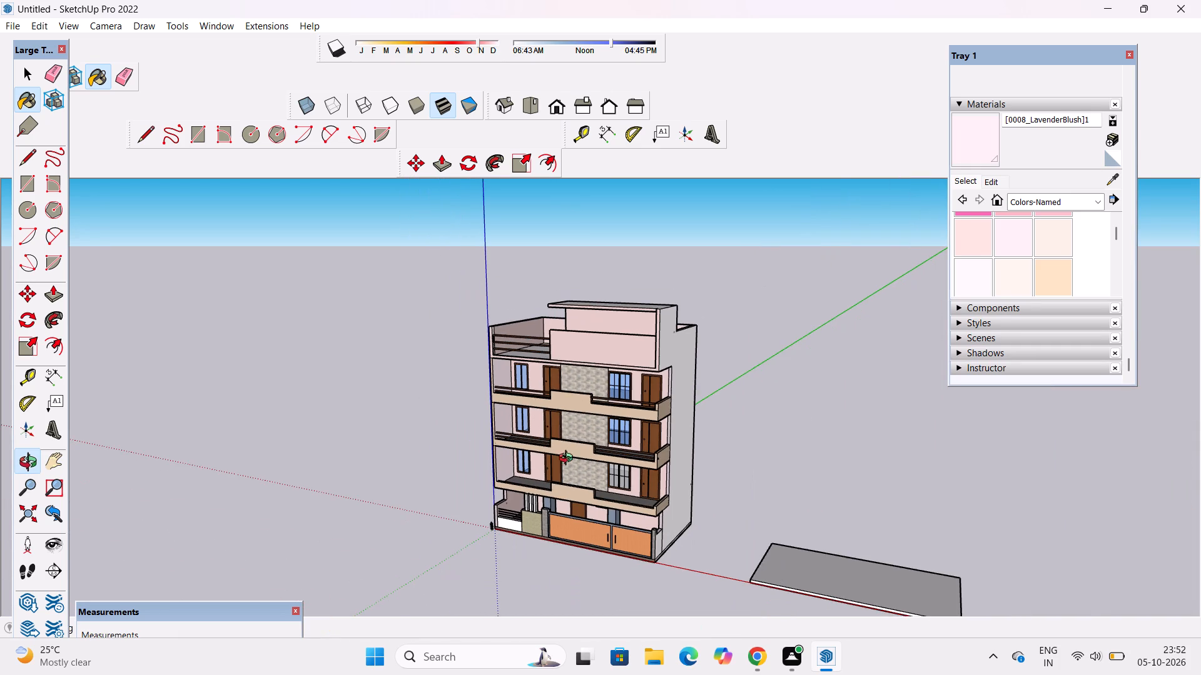
{"action": "scroll", "coordinate": [566, 482], "scroll_direction": "up", "scroll_amount": 10}
{"action": "left_click_drag", "start_coordinate": [565, 482], "coordinate": [562, 419], "text": "shift"}
{"action": "left_click_drag", "start_coordinate": [562, 419], "coordinate": [689, 356]}
{"action": "left_click_drag", "start_coordinate": [692, 353], "coordinate": [701, 334], "text": "shift"}
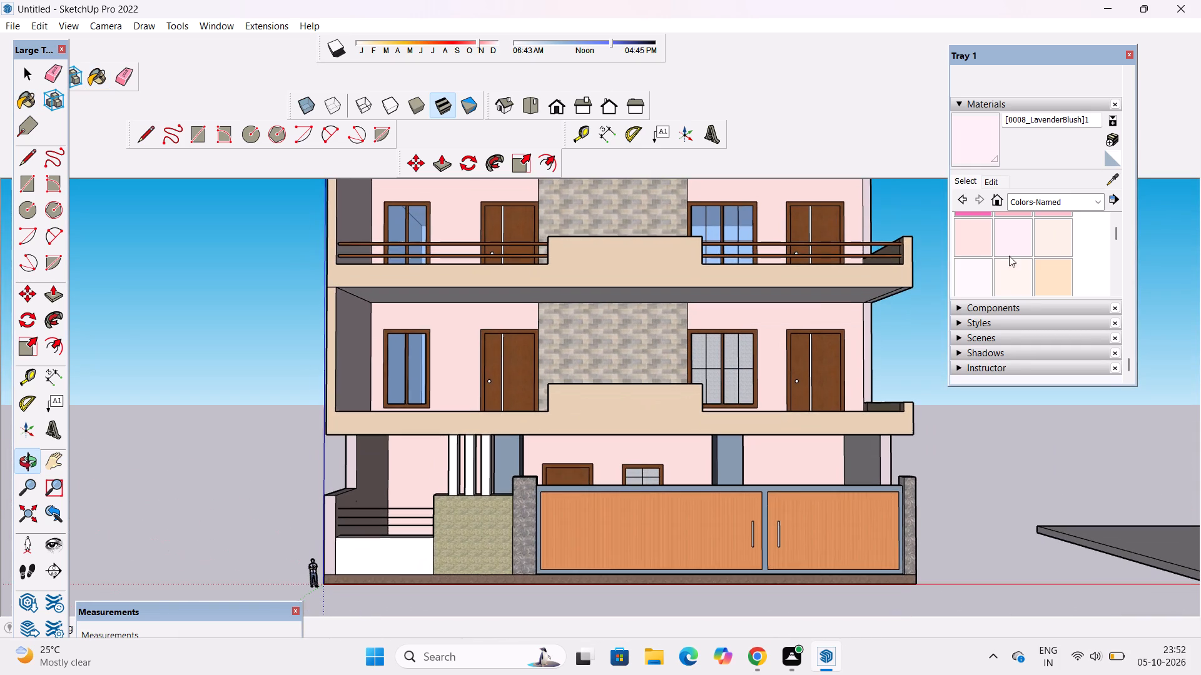
{"action": "left_click", "coordinate": [1063, 202]}
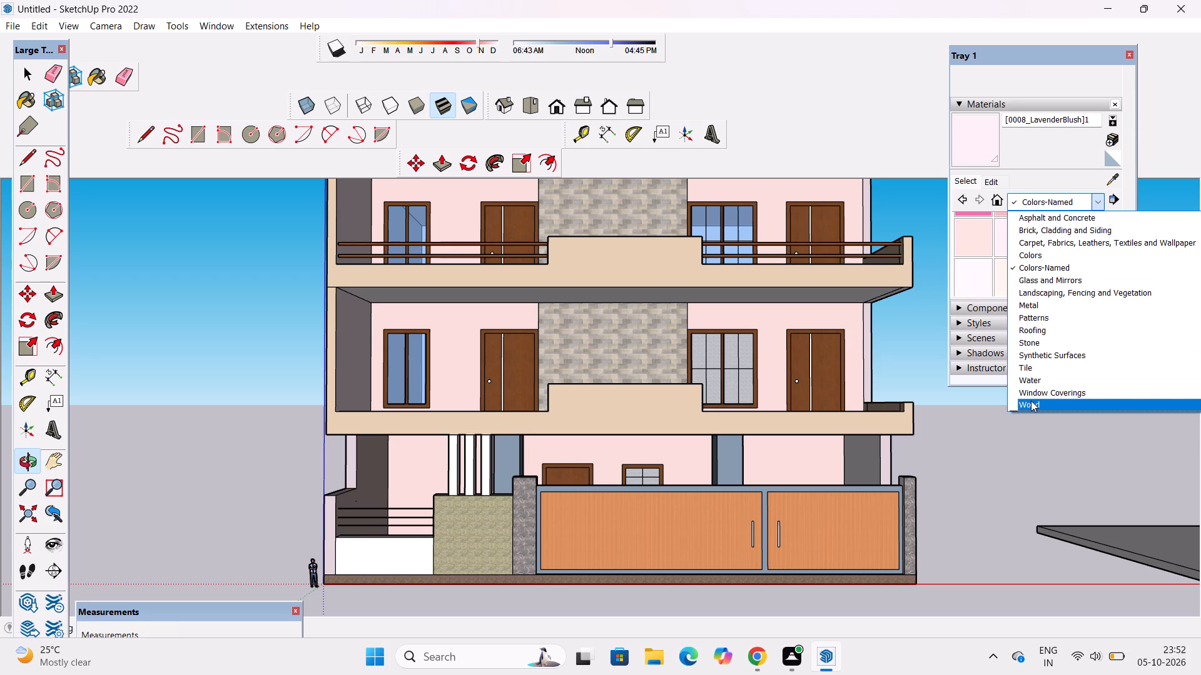
{"action": "left_click", "coordinate": [1031, 401]}
{"action": "left_click", "coordinate": [1057, 240]}
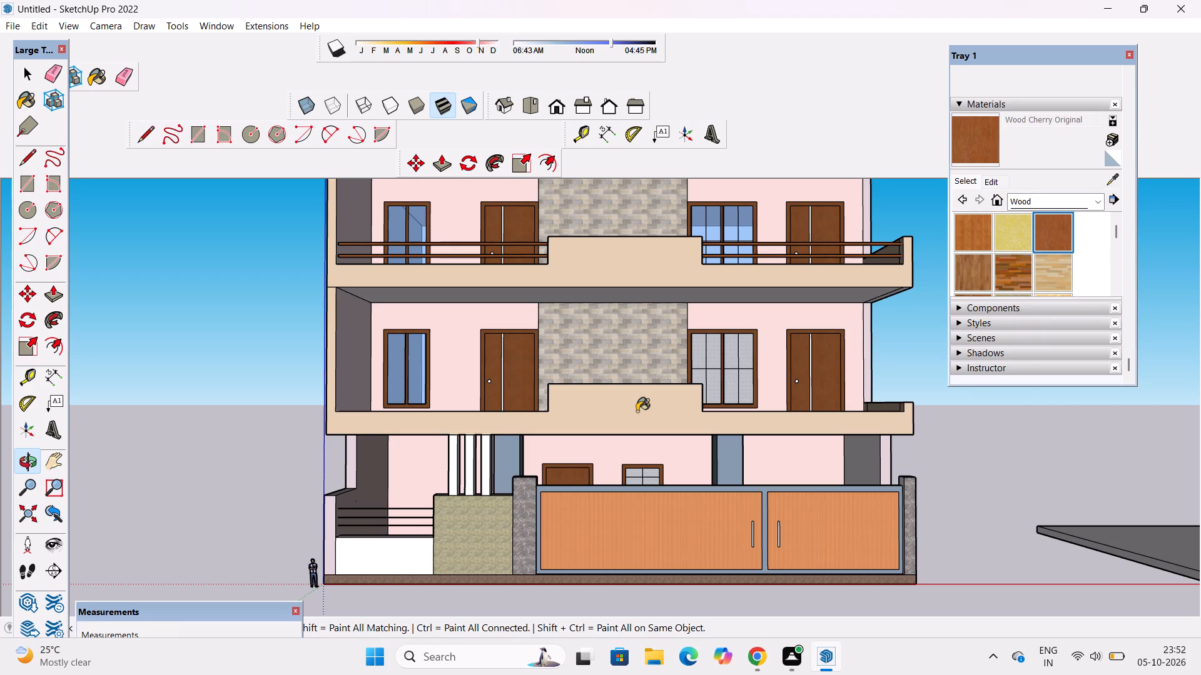
{"action": "scroll", "coordinate": [450, 472], "scroll_direction": "up", "scroll_amount": 10}
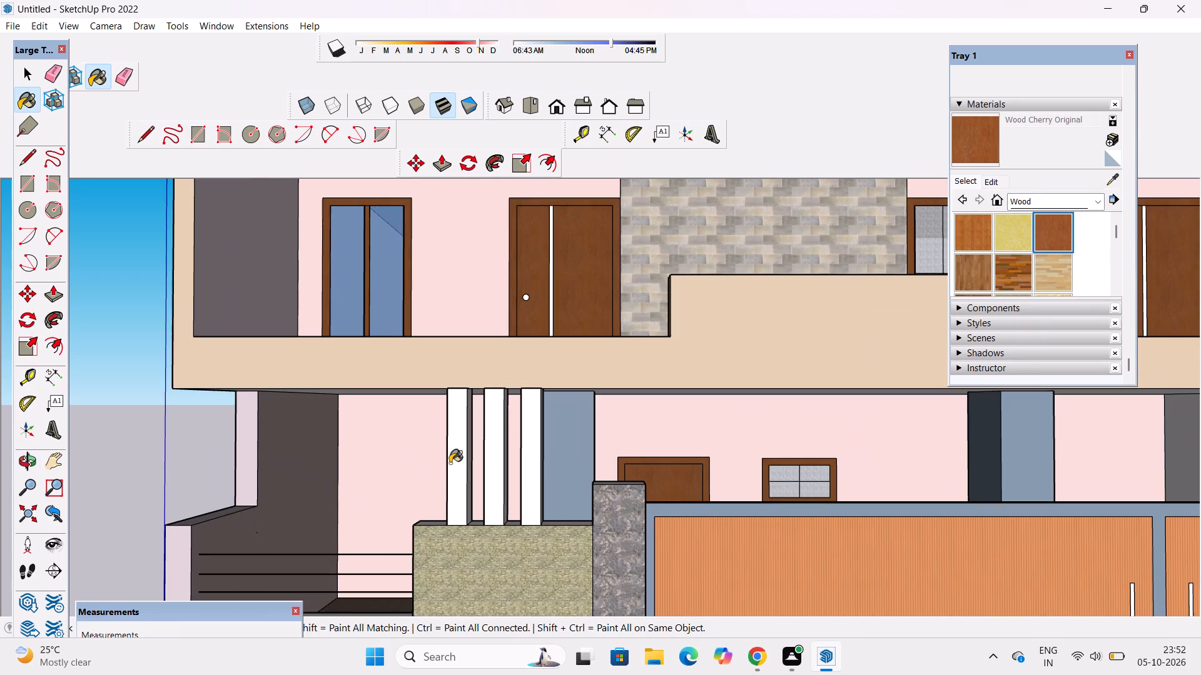
{"action": "left_click", "coordinate": [455, 448]}
{"action": "left_click", "coordinate": [505, 409]}
{"action": "left_click", "coordinate": [549, 419]}
Paint the inner and outer side faces of the three vertical fins with Wood Cherry Original.
{"action": "scroll", "coordinate": [465, 416], "scroll_direction": "up", "scroll_amount": 11}
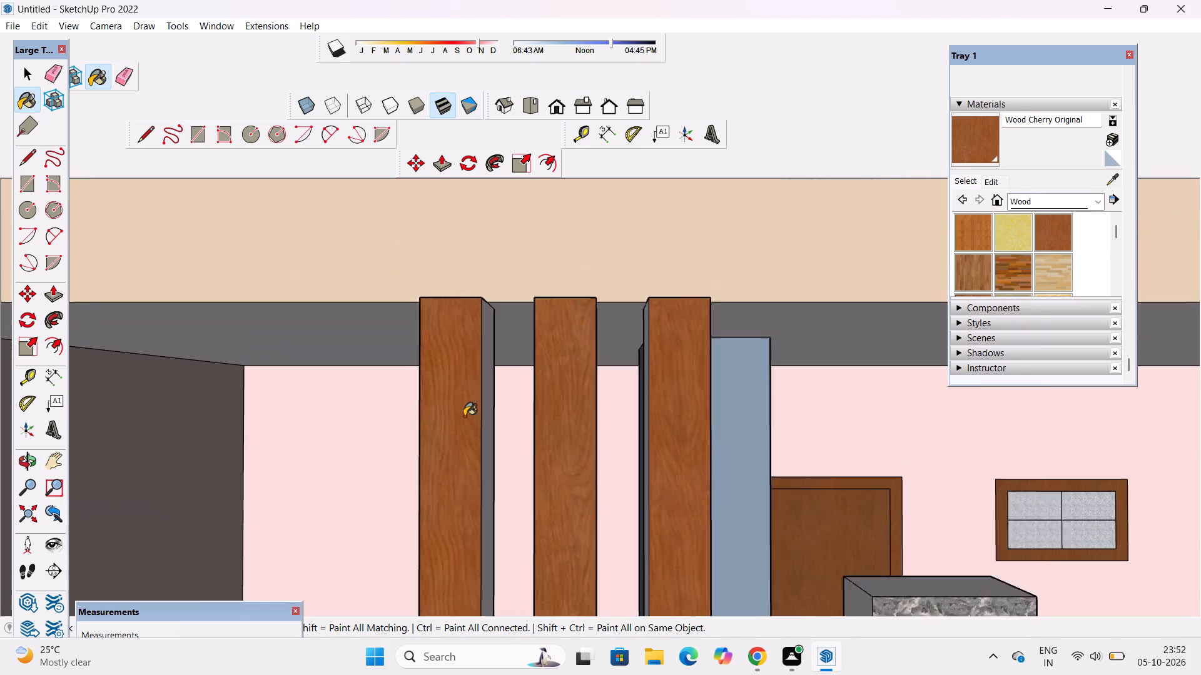
{"action": "scroll", "coordinate": [464, 416], "scroll_direction": "up", "scroll_amount": 1}
{"action": "left_click", "coordinate": [494, 380]}
{"action": "scroll", "coordinate": [706, 354], "scroll_direction": "up", "scroll_amount": 4}
{"action": "left_click", "coordinate": [706, 354]}
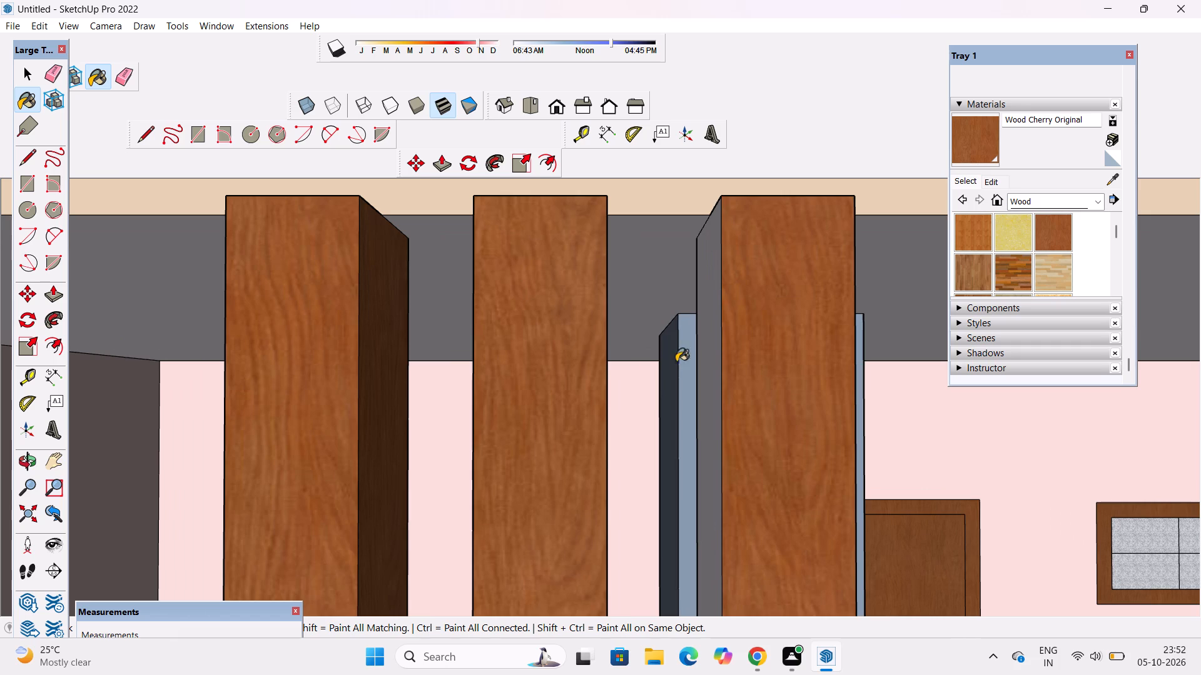
{"action": "scroll", "coordinate": [442, 381], "scroll_direction": "up", "scroll_amount": 6}
{"action": "scroll", "coordinate": [438, 381], "scroll_direction": "down", "scroll_amount": 4}
{"action": "left_click", "coordinate": [808, 352]}
{"action": "scroll", "coordinate": [448, 392], "scroll_direction": "down", "scroll_amount": 2}
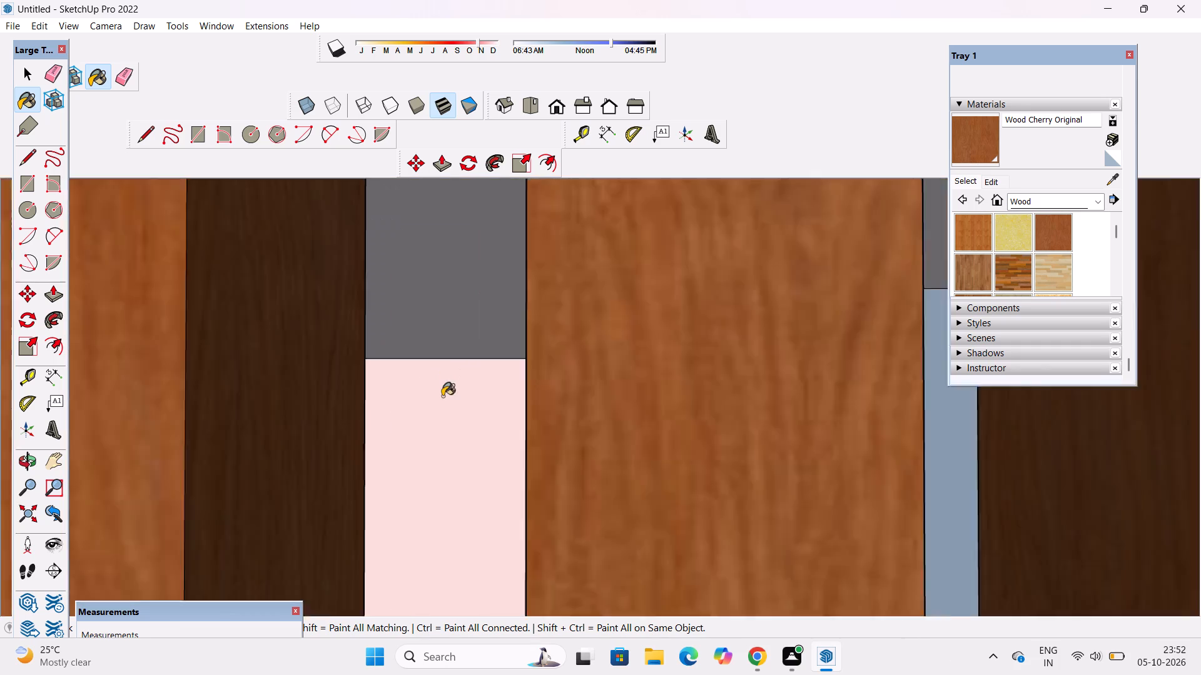
{"action": "scroll", "coordinate": [442, 396], "scroll_direction": "down", "scroll_amount": 9}
{"action": "scroll", "coordinate": [560, 409], "scroll_direction": "up", "scroll_amount": 10}
{"action": "left_click", "coordinate": [430, 392]}
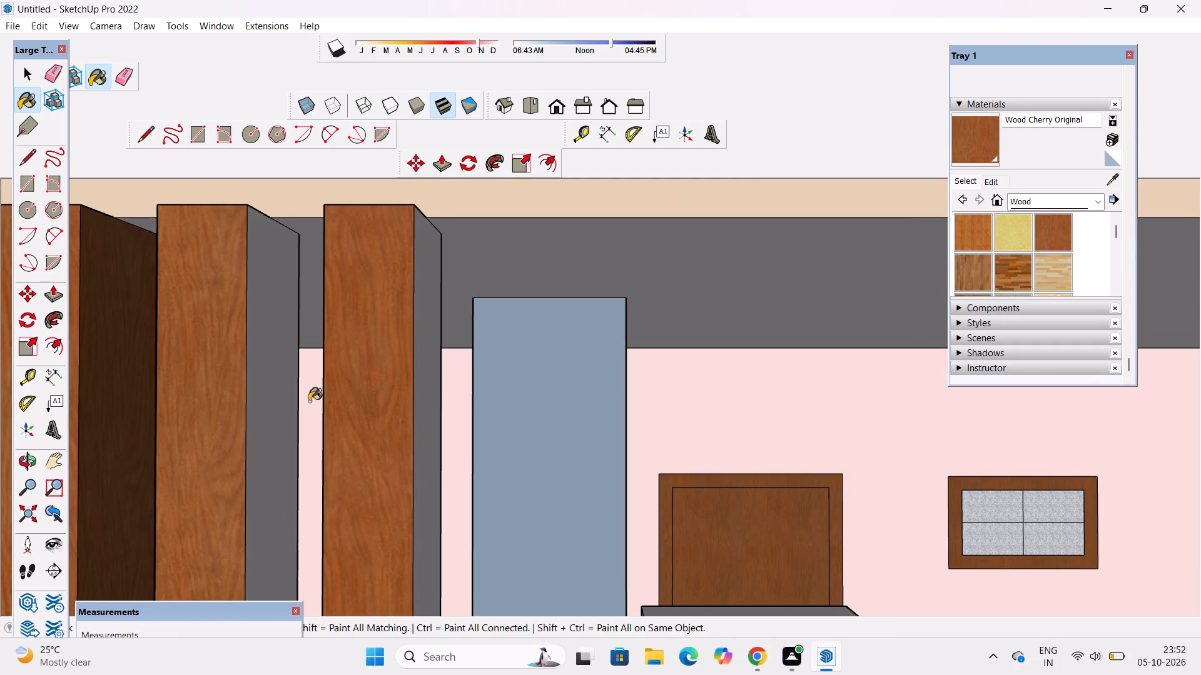
{"action": "left_click", "coordinate": [267, 379]}
{"action": "scroll", "coordinate": [622, 443], "scroll_direction": "down", "scroll_amount": 6}
{"action": "key", "text": "o"}
{"action": "left_click_drag", "start_coordinate": [345, 500], "coordinate": [584, 492]}
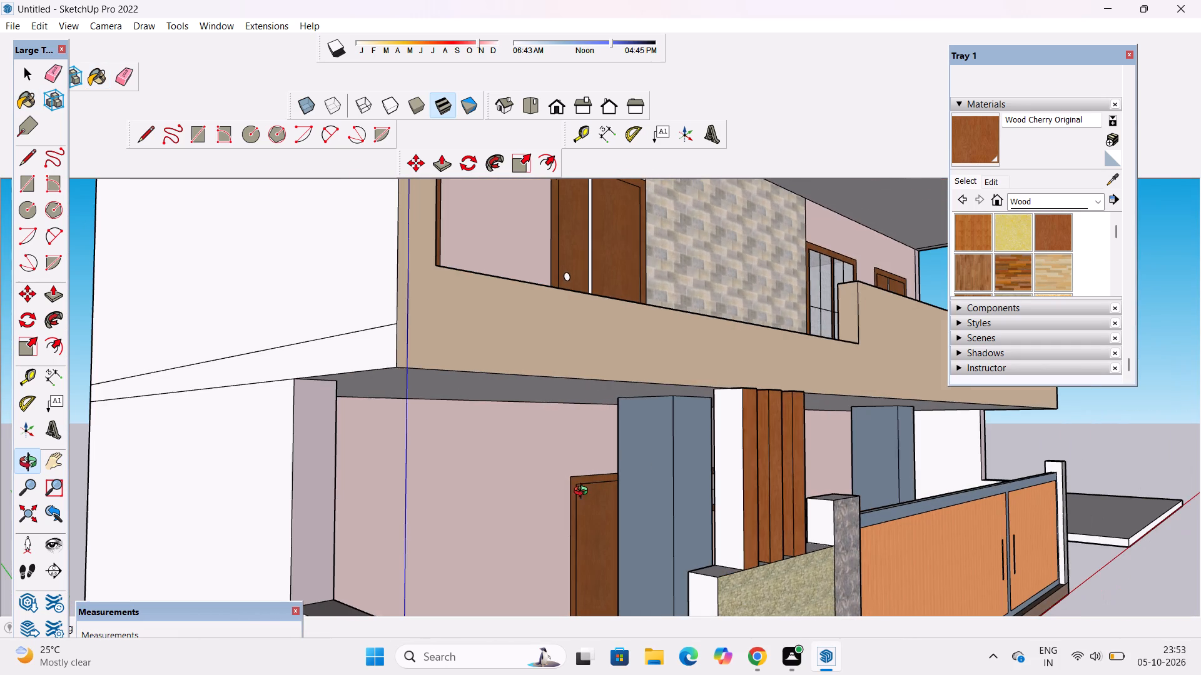
{"action": "left_click_drag", "start_coordinate": [584, 492], "coordinate": [574, 492]}
{"action": "left_click", "coordinate": [976, 147]}
{"action": "left_click", "coordinate": [744, 452]}
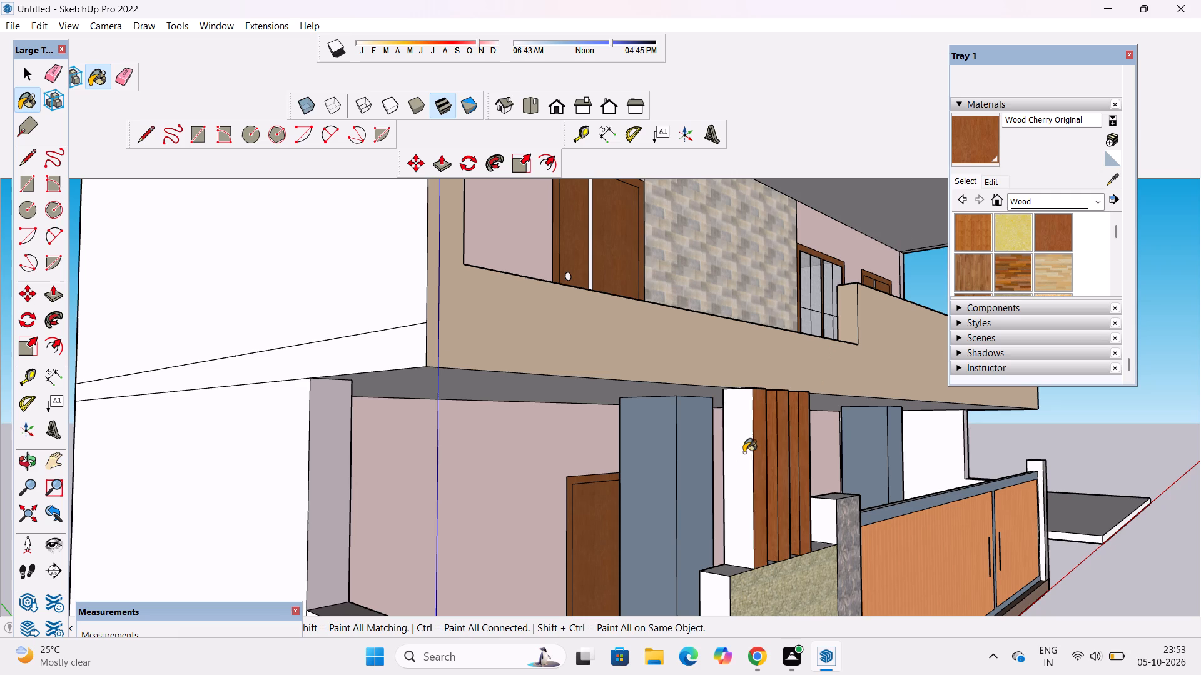
Paint the back faces of the three vertical fins with Wood Cherry Original, working from inside the porch.
{"action": "key", "text": "o"}
{"action": "scroll", "coordinate": [744, 452], "scroll_direction": "up", "scroll_amount": 20}
{"action": "scroll", "coordinate": [744, 452], "scroll_direction": "up", "scroll_amount": 2}
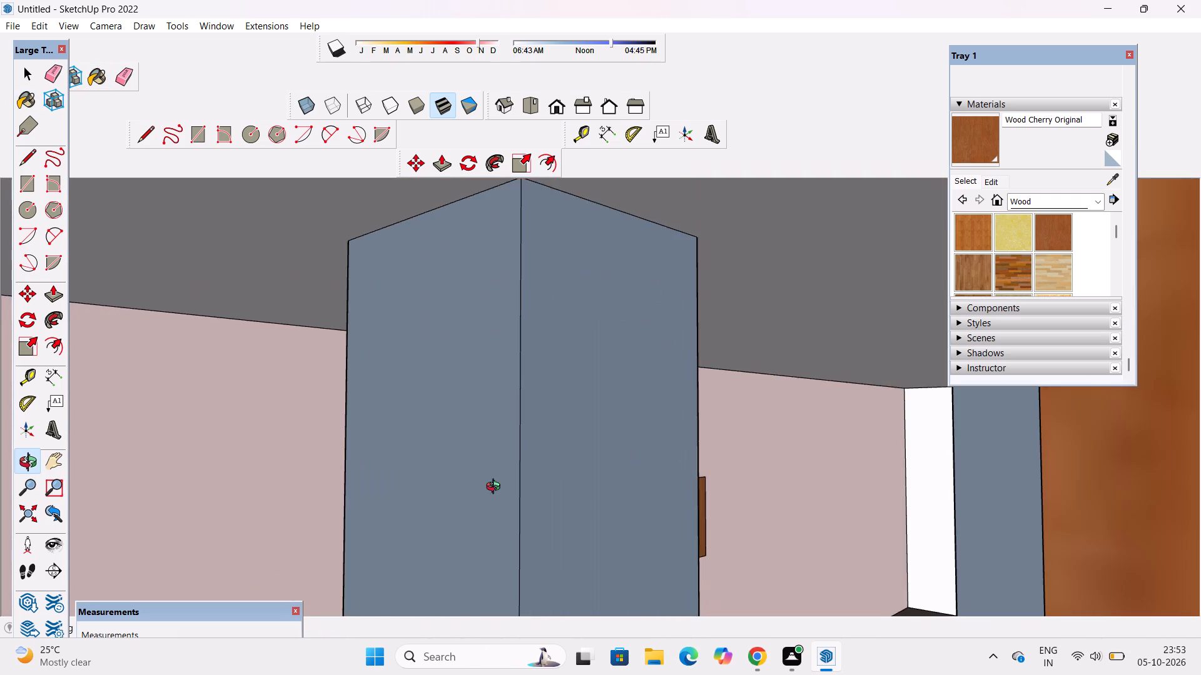
{"action": "left_click_drag", "start_coordinate": [569, 489], "coordinate": [774, 522]}
{"action": "scroll", "coordinate": [774, 522], "scroll_direction": "down", "scroll_amount": 2}
{"action": "left_click_drag", "start_coordinate": [783, 513], "coordinate": [559, 490], "text": "shift"}
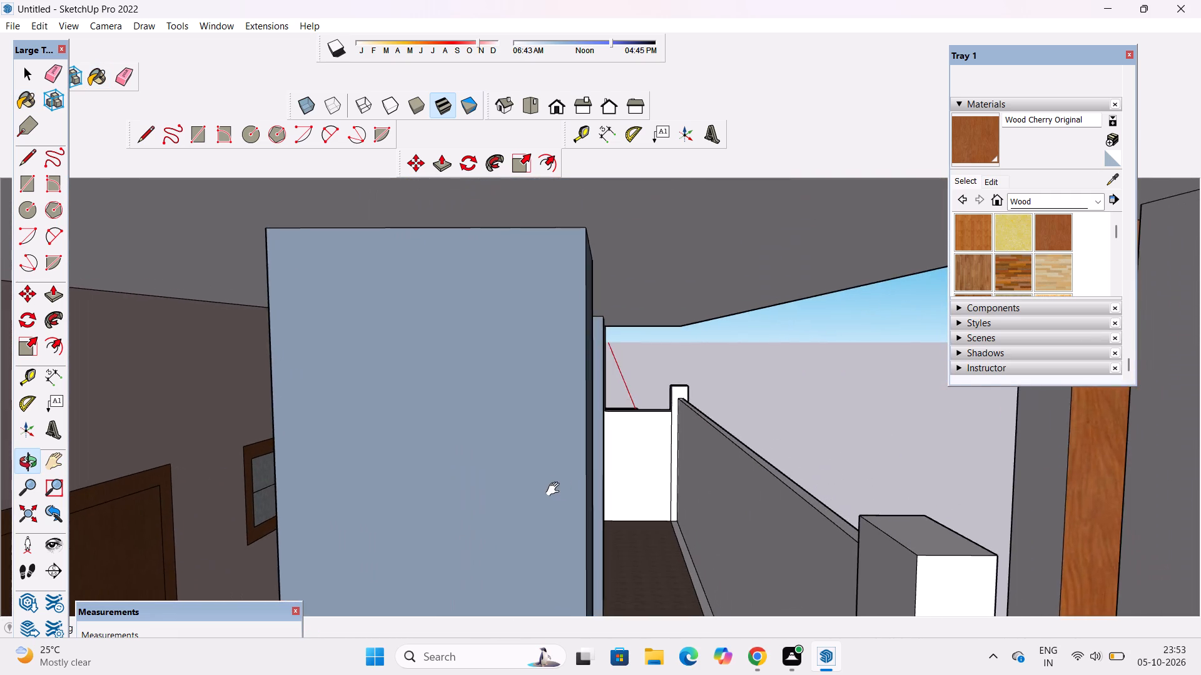
{"action": "scroll", "coordinate": [555, 489], "scroll_direction": "down", "scroll_amount": 3}
{"action": "left_click_drag", "start_coordinate": [637, 490], "coordinate": [568, 462]}
{"action": "left_click_drag", "start_coordinate": [567, 462], "coordinate": [722, 489], "text": "shift"}
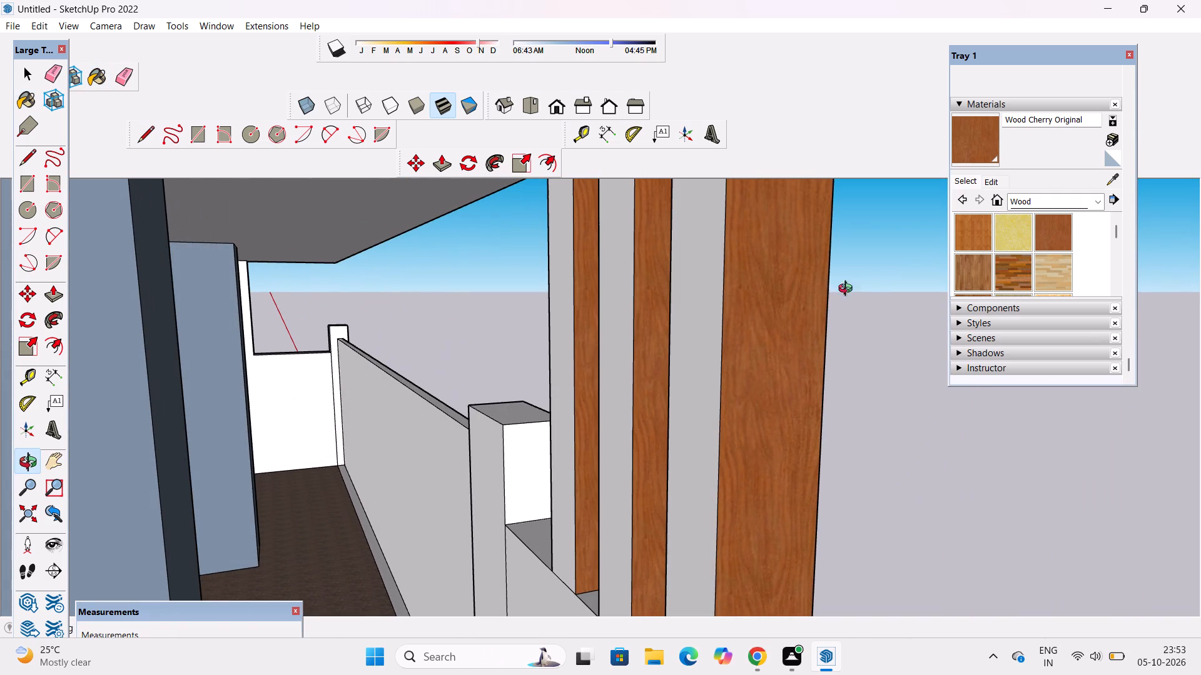
{"action": "left_click", "coordinate": [977, 144]}
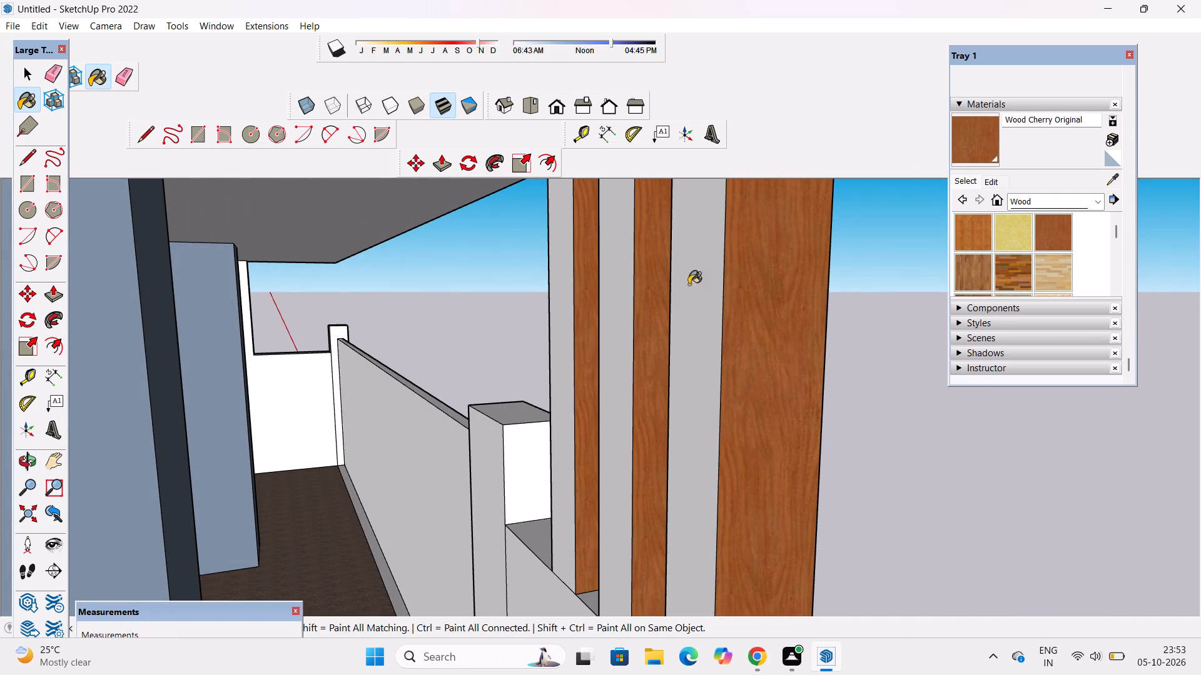
{"action": "left_click", "coordinate": [702, 286]}
{"action": "left_click", "coordinate": [614, 256]}
{"action": "left_click", "coordinate": [564, 251]}
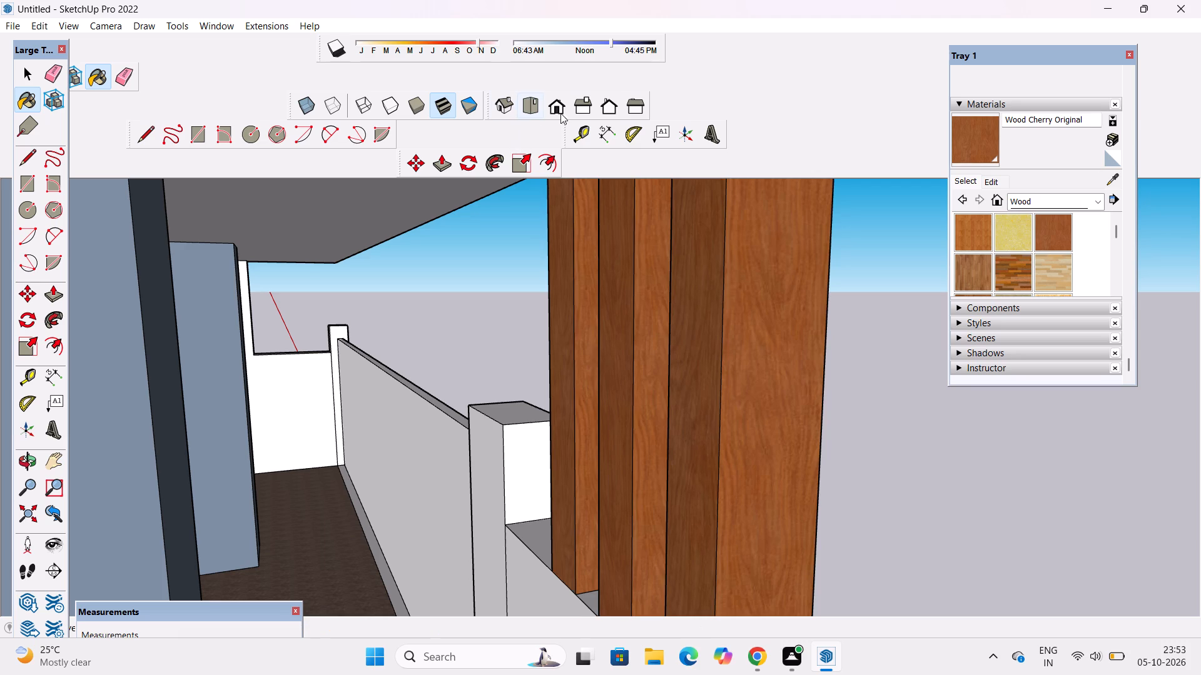
Examine the whole facade from the front and from slightly above for remaining unfinished parts.
{"action": "left_click", "coordinate": [558, 111]}
{"action": "scroll", "coordinate": [554, 298], "scroll_direction": "down", "scroll_amount": 8}
{"action": "key", "text": "o"}
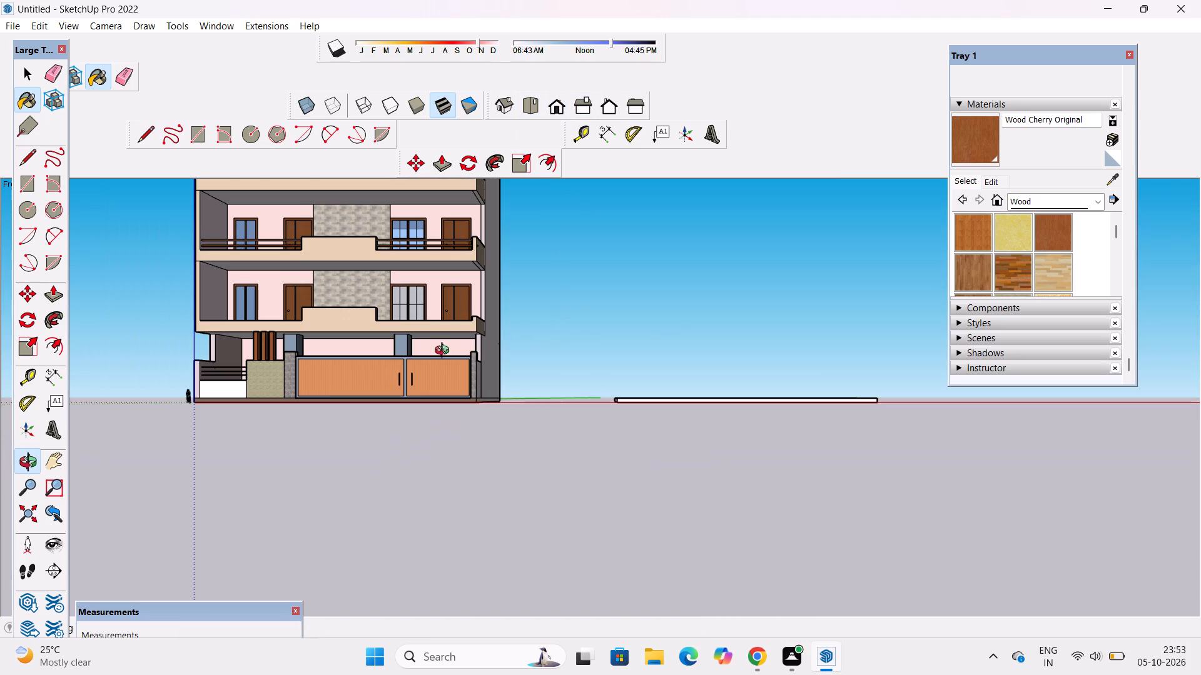
{"action": "left_click_drag", "start_coordinate": [445, 355], "coordinate": [545, 401], "text": "shift"}
{"action": "left_click_drag", "start_coordinate": [434, 421], "coordinate": [452, 476]}
{"action": "scroll", "coordinate": [280, 462], "scroll_direction": "up", "scroll_amount": 4}
{"action": "left_click_drag", "start_coordinate": [316, 466], "coordinate": [303, 412]}
{"action": "left_click_drag", "start_coordinate": [360, 400], "coordinate": [372, 434], "text": "shift"}
{"action": "scroll", "coordinate": [372, 423], "scroll_direction": "down", "scroll_amount": 4, "text": "shift"}
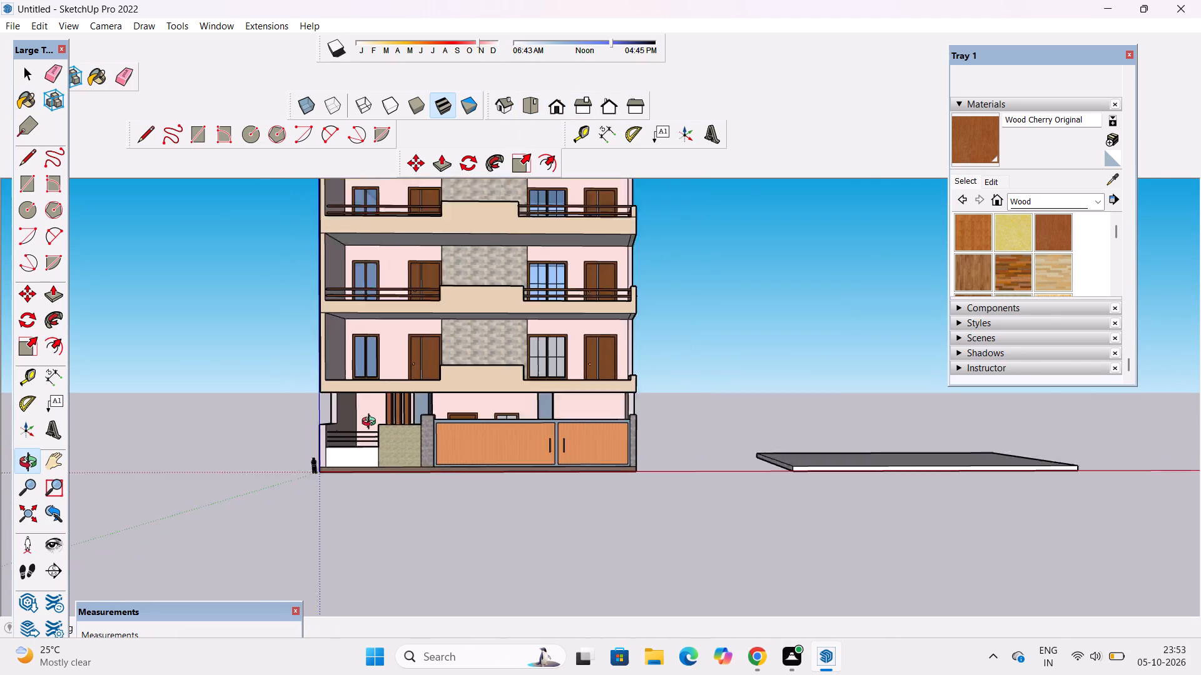
{"action": "scroll", "coordinate": [474, 357], "scroll_direction": "up", "scroll_amount": 2}
{"action": "left_click_drag", "start_coordinate": [467, 389], "coordinate": [440, 447], "text": "shift"}
{"action": "scroll", "coordinate": [445, 401], "scroll_direction": "down", "scroll_amount": 5, "text": "shift"}
{"action": "left_click_drag", "start_coordinate": [474, 387], "coordinate": [472, 422], "text": "shift"}
{"action": "left_click_drag", "start_coordinate": [475, 441], "coordinate": [488, 507], "text": "shift"}
{"action": "scroll", "coordinate": [500, 404], "scroll_direction": "up", "scroll_amount": 3}
{"action": "left_click_drag", "start_coordinate": [470, 412], "coordinate": [450, 434], "text": "shift"}
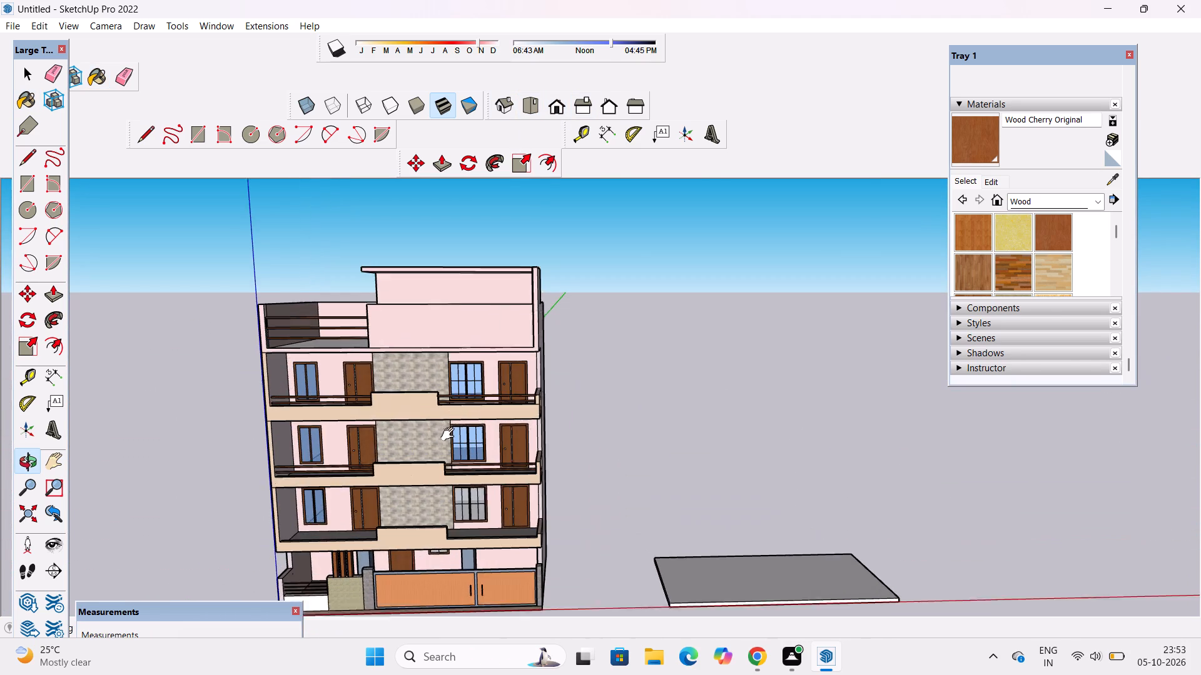
{"action": "left_click_drag", "start_coordinate": [450, 434], "coordinate": [448, 436], "text": "shift"}
Delete the loose flat slab lying on the ground beside the house.
{"action": "key", "text": "space"}
{"action": "left_click", "coordinate": [729, 576]}
{"action": "key", "text": "Delete"}
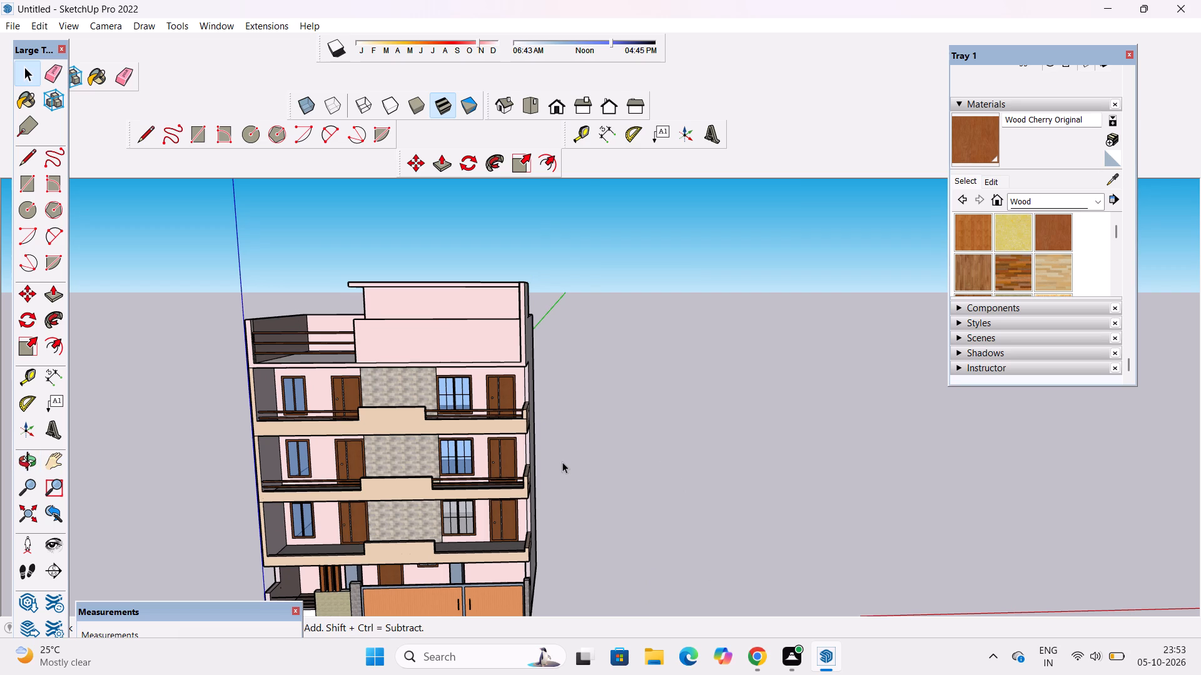
Examine the front elevation from the roof parapet to the gate for surfaces still left unpainted.
{"action": "scroll", "coordinate": [562, 462], "scroll_direction": "down", "scroll_amount": 3}
{"action": "scroll", "coordinate": [562, 462], "scroll_direction": "up", "scroll_amount": 3}
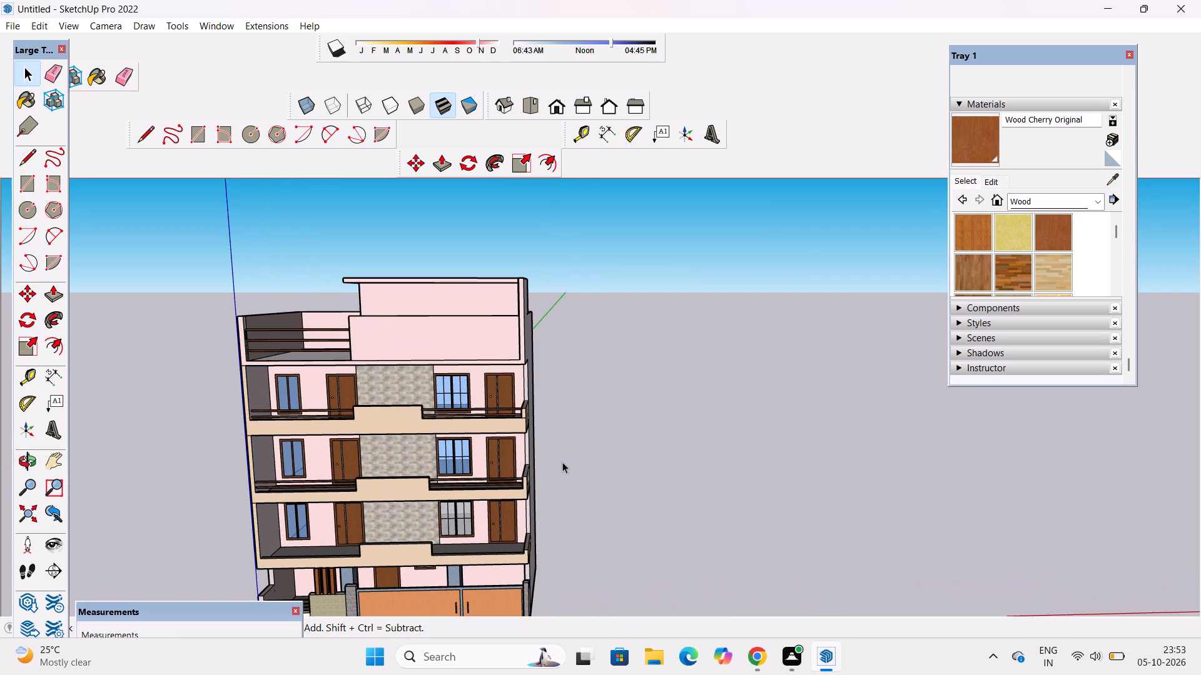
{"action": "key", "text": "o"}
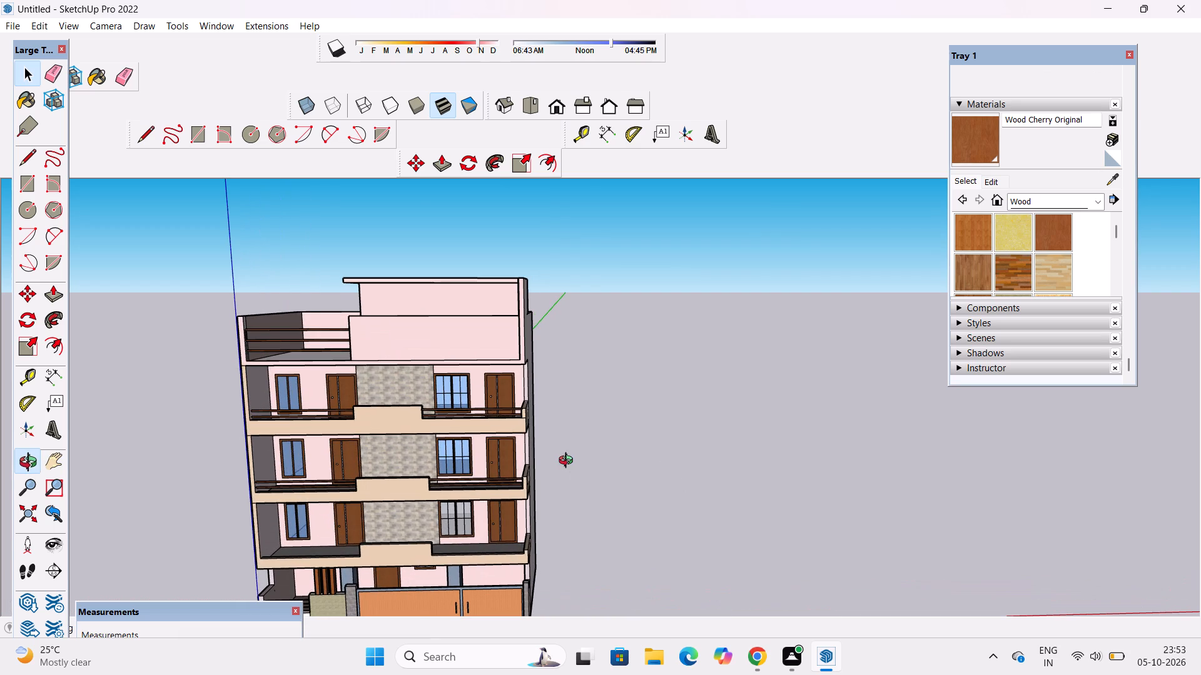
{"action": "scroll", "coordinate": [569, 462], "scroll_direction": "down", "scroll_amount": 4}
{"action": "left_click_drag", "start_coordinate": [470, 484], "coordinate": [542, 490], "text": "shift"}
{"action": "scroll", "coordinate": [542, 490], "scroll_direction": "up", "scroll_amount": 1}
{"action": "left_click_drag", "start_coordinate": [542, 490], "coordinate": [540, 467]}
{"action": "scroll", "coordinate": [537, 451], "scroll_direction": "down", "scroll_amount": 1}
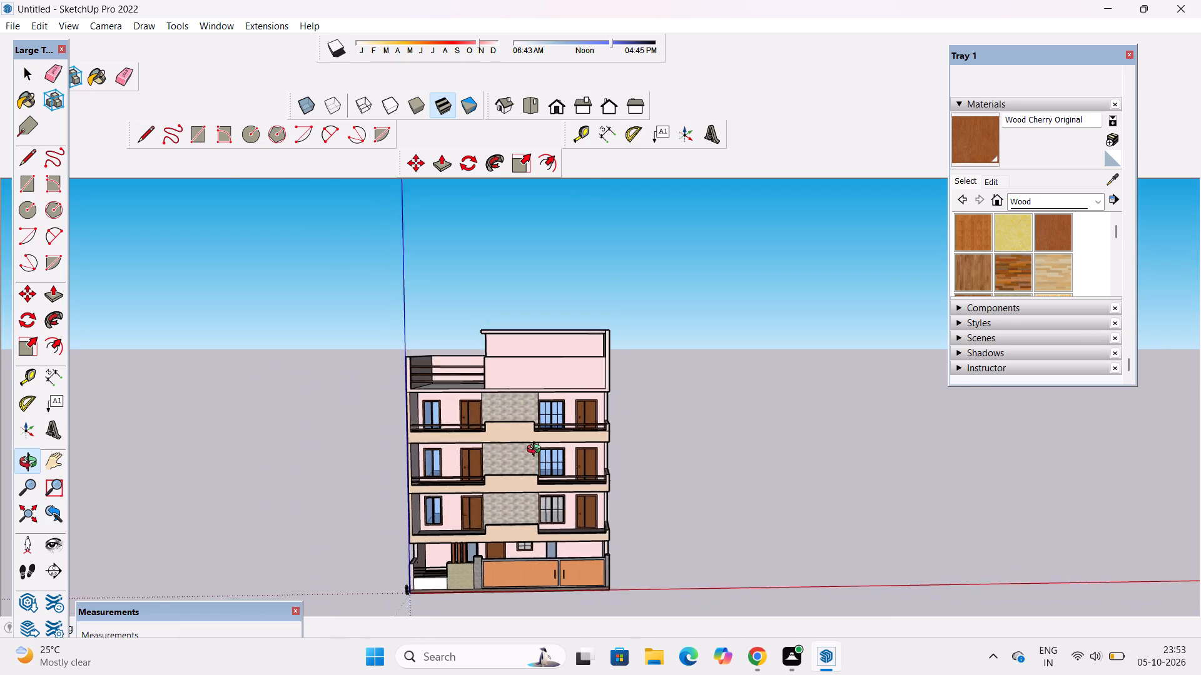
{"action": "scroll", "coordinate": [537, 451], "scroll_direction": "down", "scroll_amount": 2}
{"action": "left_click_drag", "start_coordinate": [535, 449], "coordinate": [494, 502]}
{"action": "scroll", "coordinate": [494, 502], "scroll_direction": "up", "scroll_amount": 3}
{"action": "scroll", "coordinate": [472, 482], "scroll_direction": "down", "scroll_amount": 2, "text": "shift"}
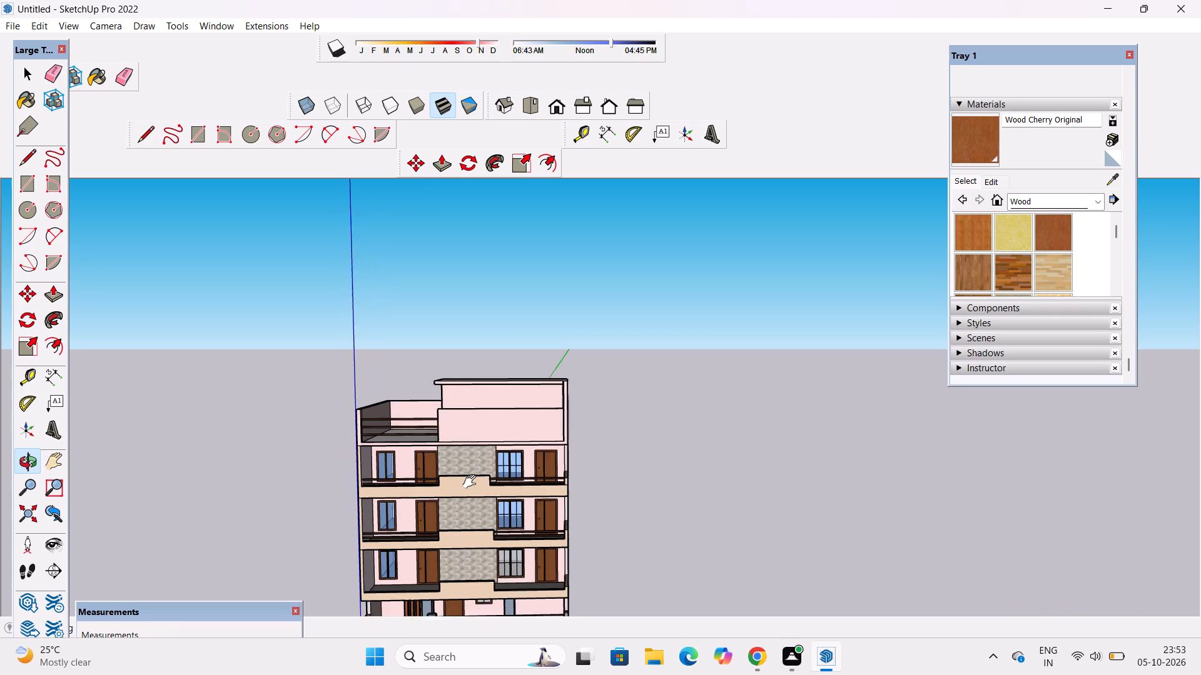
{"action": "scroll", "coordinate": [472, 482], "scroll_direction": "down", "scroll_amount": 2, "text": "shift"}
{"action": "left_click_drag", "start_coordinate": [510, 540], "coordinate": [513, 508], "text": "shift"}
{"action": "scroll", "coordinate": [523, 471], "scroll_direction": "up", "scroll_amount": 10}
{"action": "left_click_drag", "start_coordinate": [525, 524], "coordinate": [589, 421], "text": "shift"}
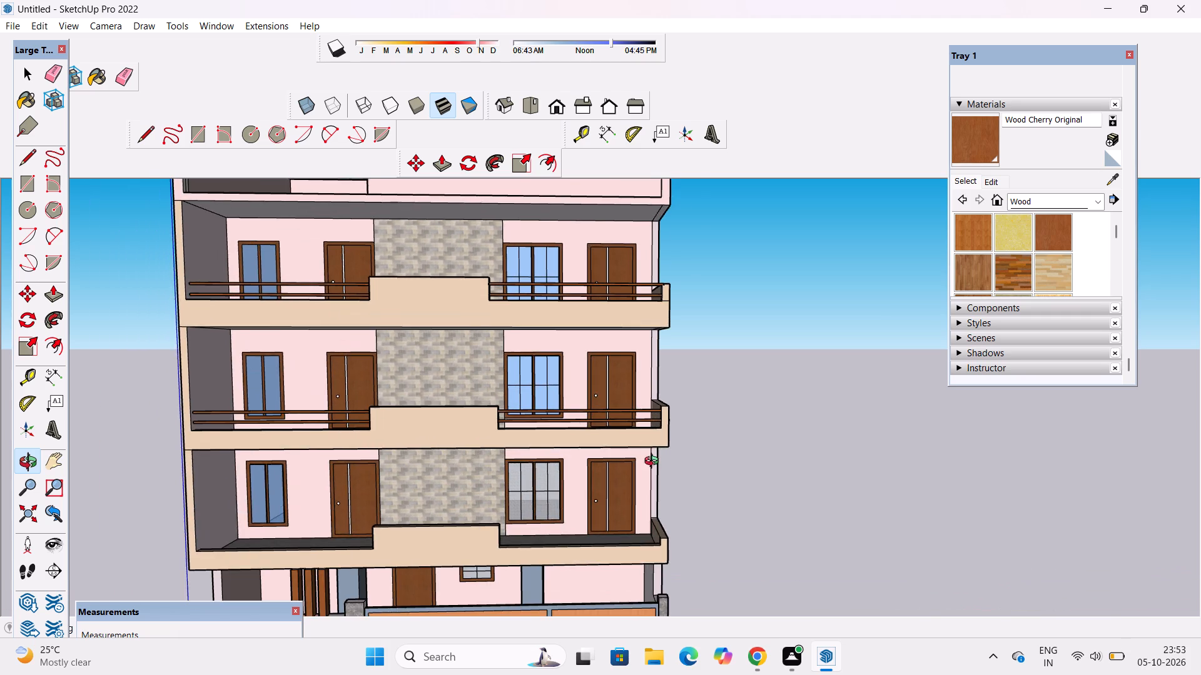
{"action": "left_click_drag", "start_coordinate": [650, 463], "coordinate": [641, 469]}
{"action": "scroll", "coordinate": [641, 469], "scroll_direction": "down", "scroll_amount": 6}
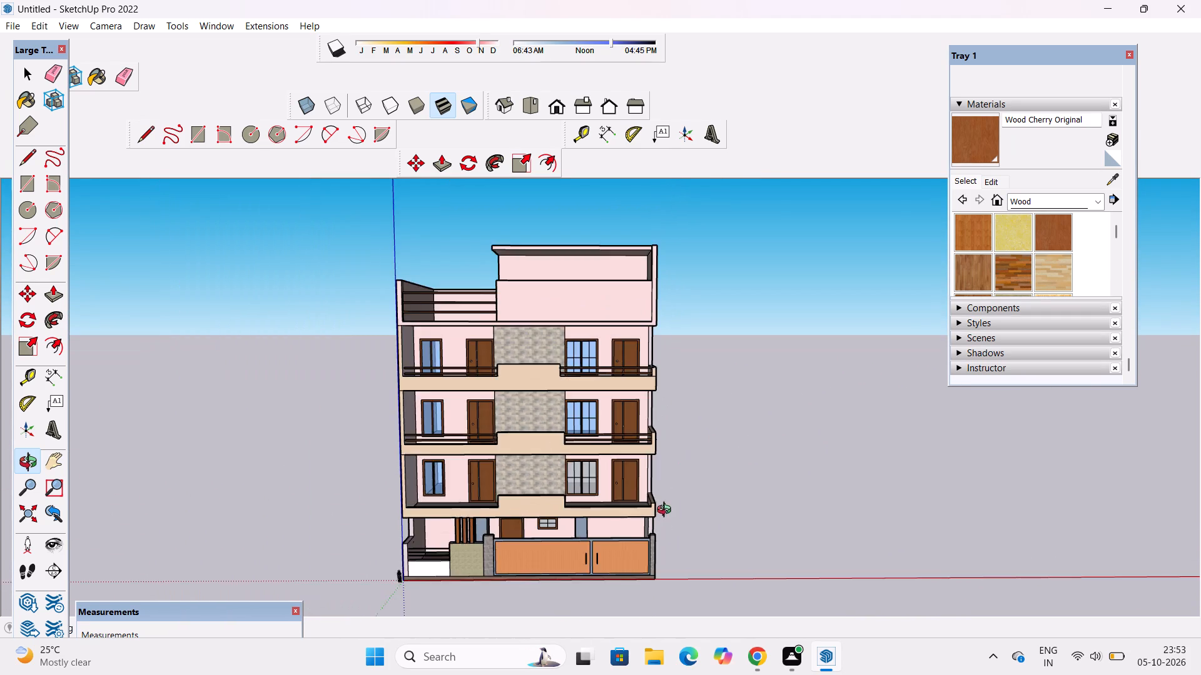
{"action": "left_click_drag", "start_coordinate": [667, 521], "coordinate": [639, 451], "text": "shift"}
{"action": "left_click_drag", "start_coordinate": [609, 484], "coordinate": [609, 494]}
{"action": "scroll", "coordinate": [603, 502], "scroll_direction": "up", "scroll_amount": 11}
Paint the inner face of the main gate with Beadboard from the Brick, Cladding and Siding materials.
{"action": "left_click_drag", "start_coordinate": [600, 524], "coordinate": [585, 651]}
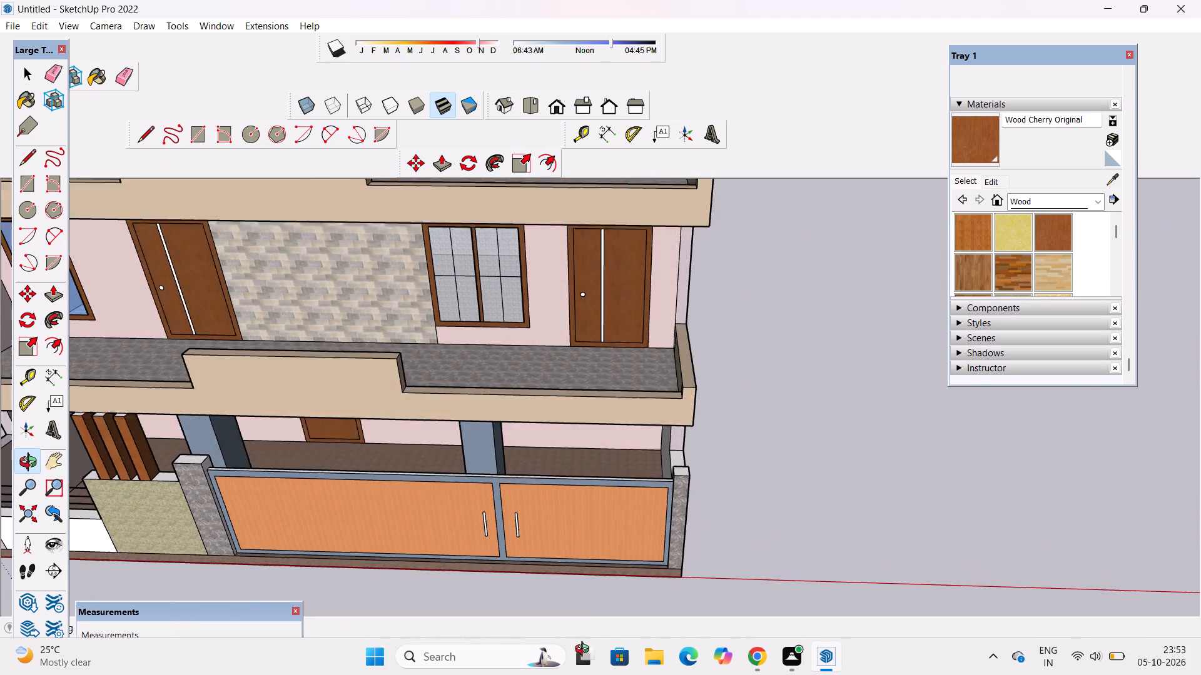
{"action": "left_click_drag", "start_coordinate": [585, 651], "coordinate": [577, 622]}
{"action": "scroll", "coordinate": [646, 489], "scroll_direction": "up", "scroll_amount": 6}
{"action": "scroll", "coordinate": [646, 486], "scroll_direction": "down", "scroll_amount": 6}
{"action": "left_click_drag", "start_coordinate": [684, 479], "coordinate": [288, 544]}
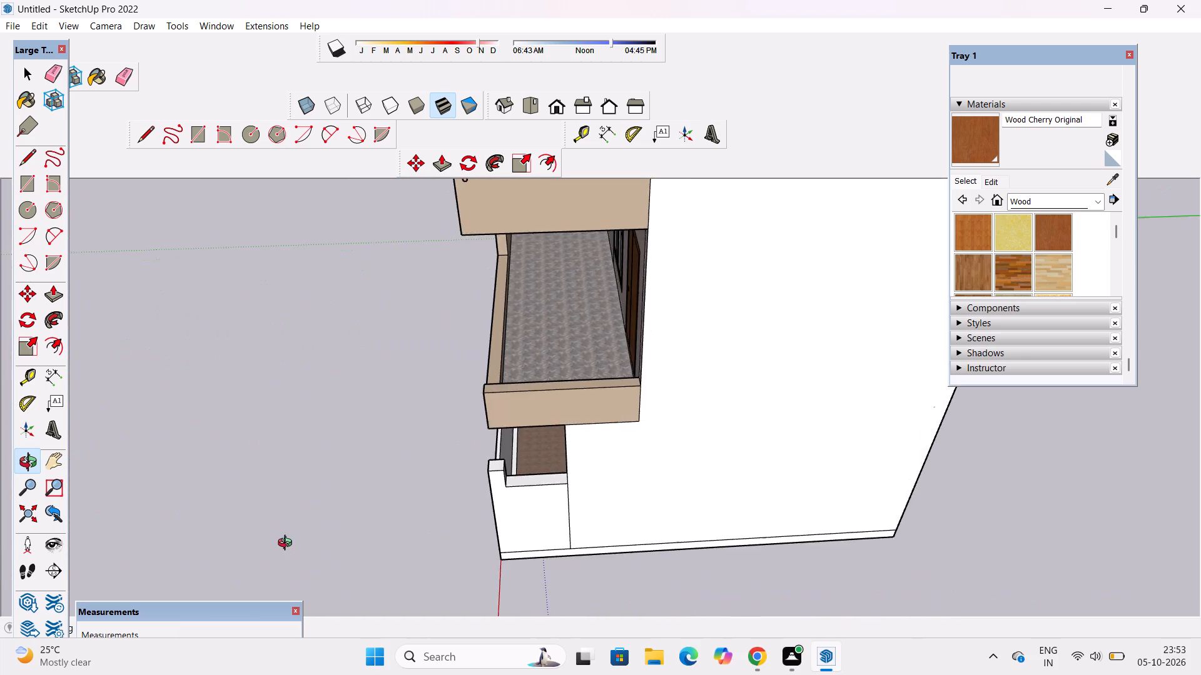
{"action": "scroll", "coordinate": [474, 455], "scroll_direction": "up", "scroll_amount": 5}
{"action": "left_click_drag", "start_coordinate": [535, 479], "coordinate": [499, 474]}
{"action": "scroll", "coordinate": [532, 472], "scroll_direction": "up", "scroll_amount": 3}
{"action": "left_click_drag", "start_coordinate": [532, 472], "coordinate": [512, 492], "text": "shift"}
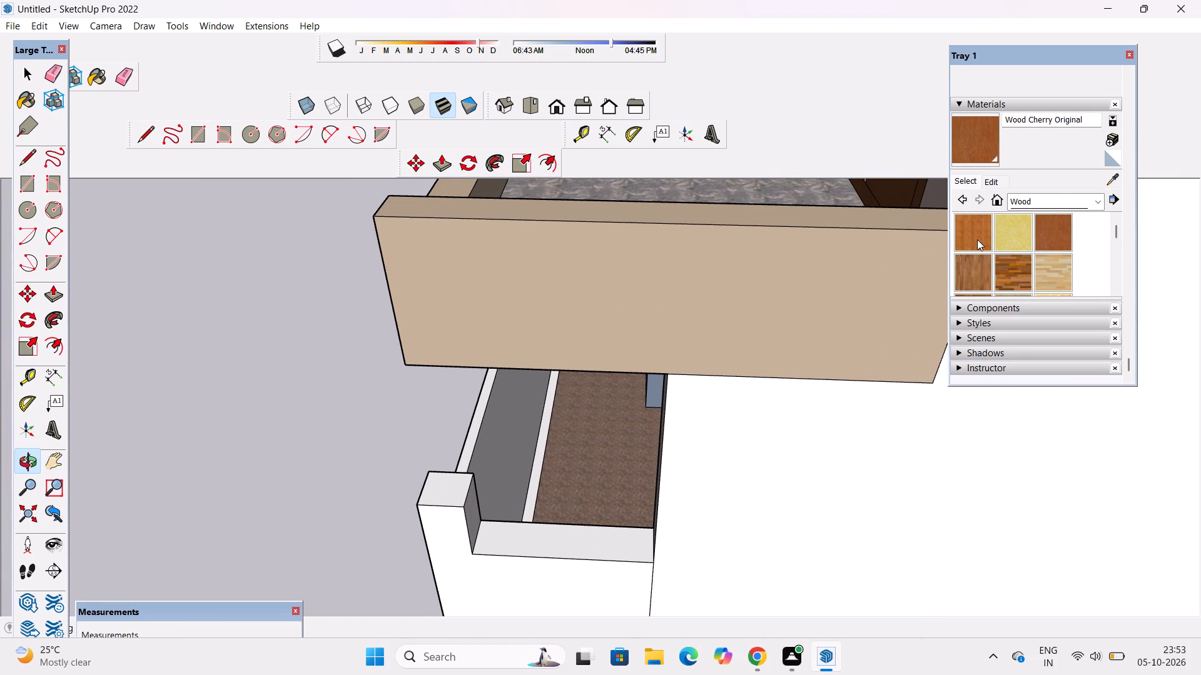
{"action": "left_click", "coordinate": [1052, 201]}
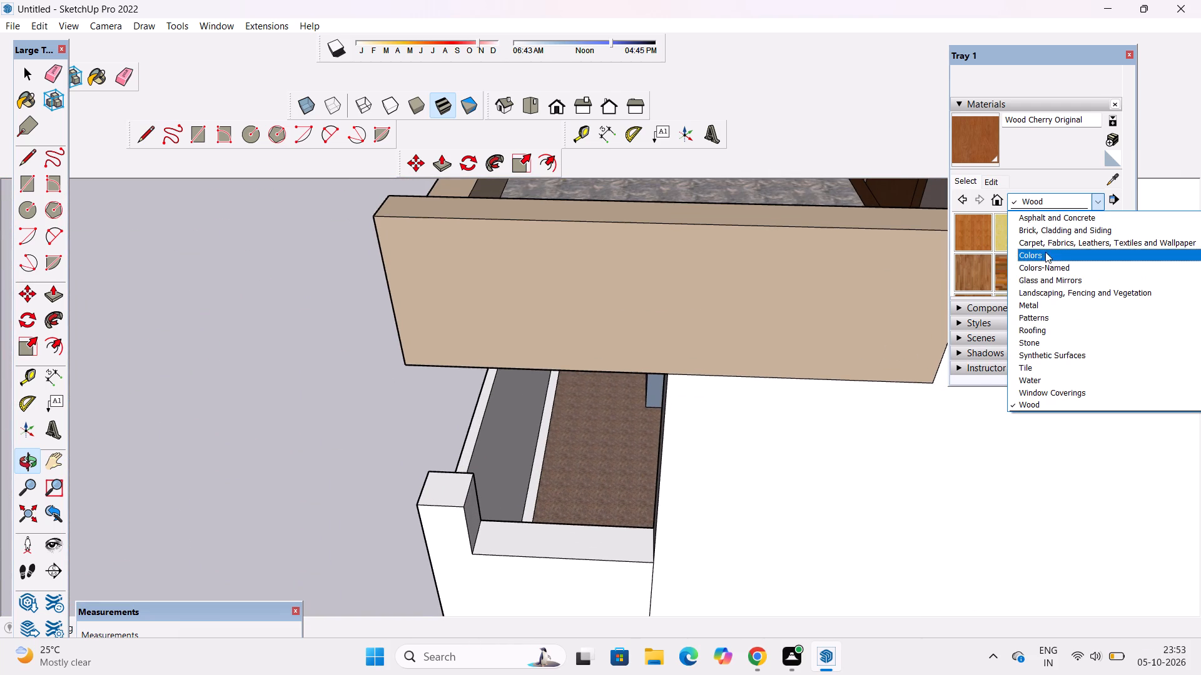
{"action": "left_click", "coordinate": [1055, 234]}
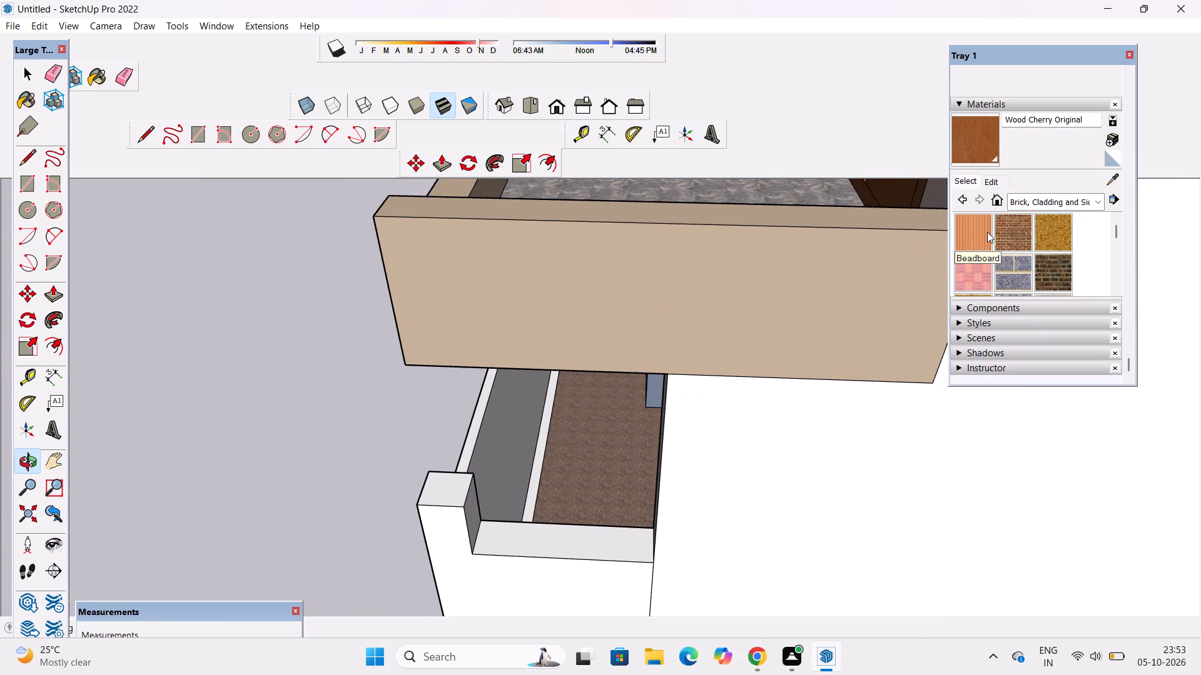
{"action": "left_click", "coordinate": [987, 232]}
{"action": "left_click", "coordinate": [489, 452]}
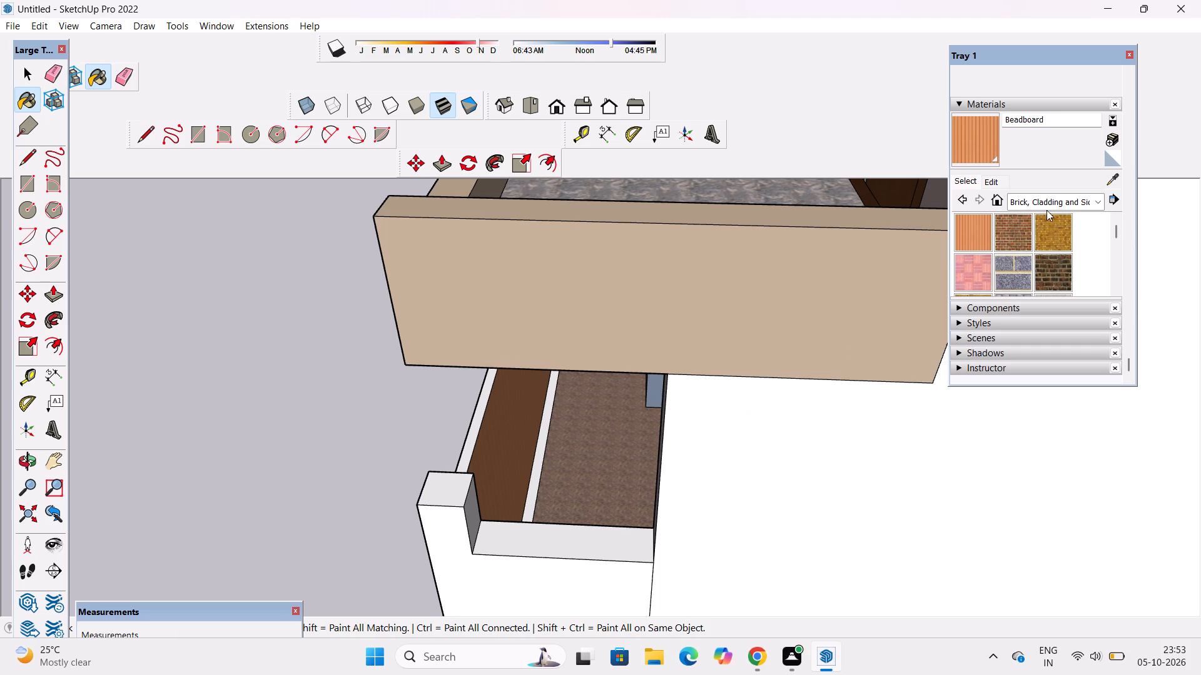
Paint the narrow white strip between the gate's inner face and the porch floor with Granite Brown stone.
{"action": "left_click", "coordinate": [1046, 204]}
{"action": "left_click", "coordinate": [1038, 340]}
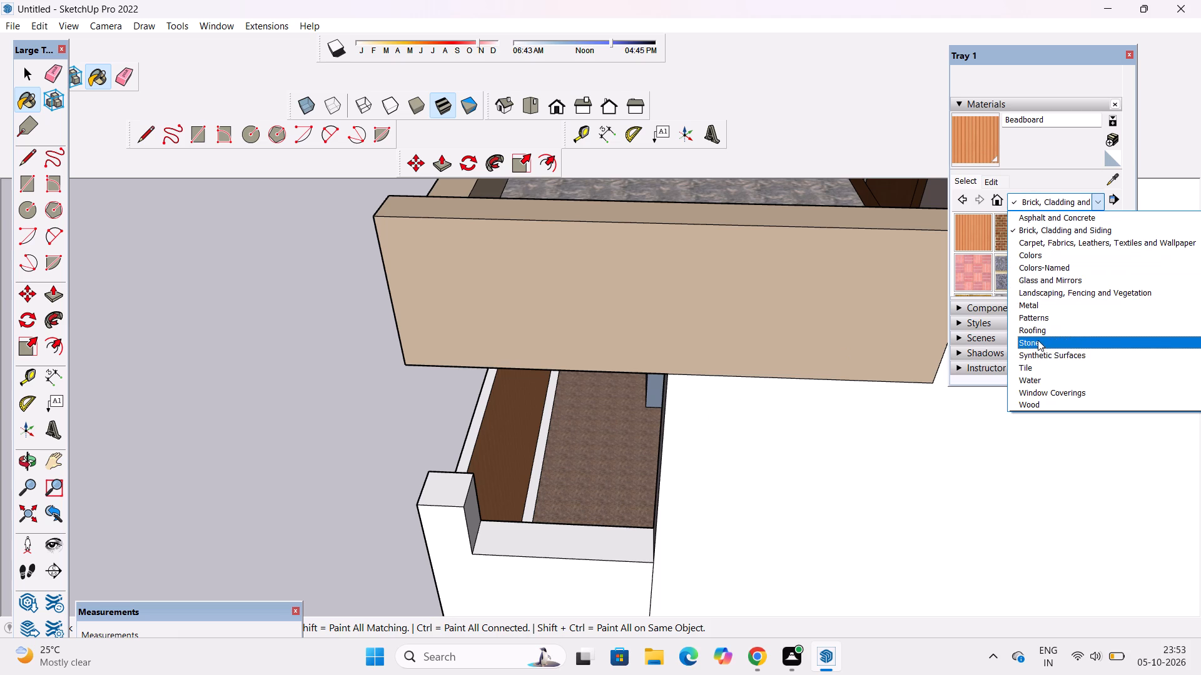
{"action": "left_click", "coordinate": [1013, 230]}
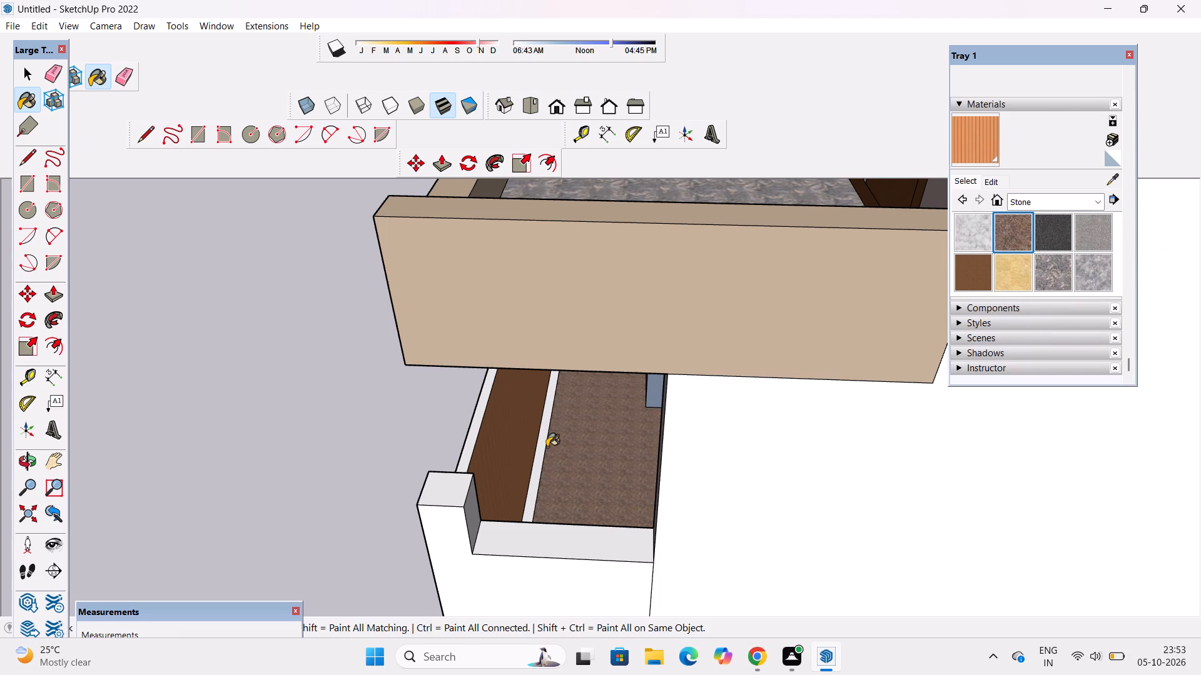
{"action": "left_click", "coordinate": [542, 437]}
{"action": "key", "text": "o"}
{"action": "scroll", "coordinate": [554, 424], "scroll_direction": "down", "scroll_amount": 6}
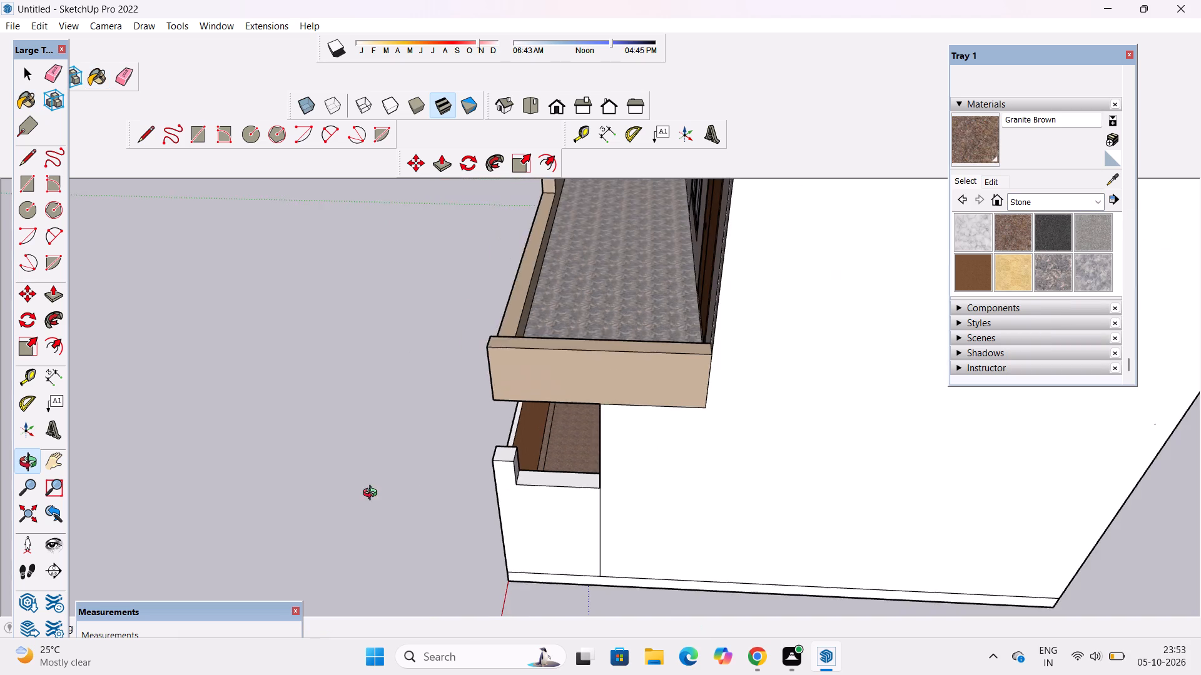
Examine the front elevation from the gate up to the roof for faces still left unpainted.
{"action": "left_click_drag", "start_coordinate": [412, 500], "coordinate": [598, 475]}
{"action": "left_click_drag", "start_coordinate": [603, 473], "coordinate": [616, 469]}
{"action": "scroll", "coordinate": [725, 418], "scroll_direction": "down", "scroll_amount": 6}
{"action": "left_click_drag", "start_coordinate": [526, 534], "coordinate": [777, 428]}
{"action": "scroll", "coordinate": [717, 356], "scroll_direction": "up", "scroll_amount": 1}
{"action": "left_click_drag", "start_coordinate": [716, 359], "coordinate": [729, 393], "text": "shift"}
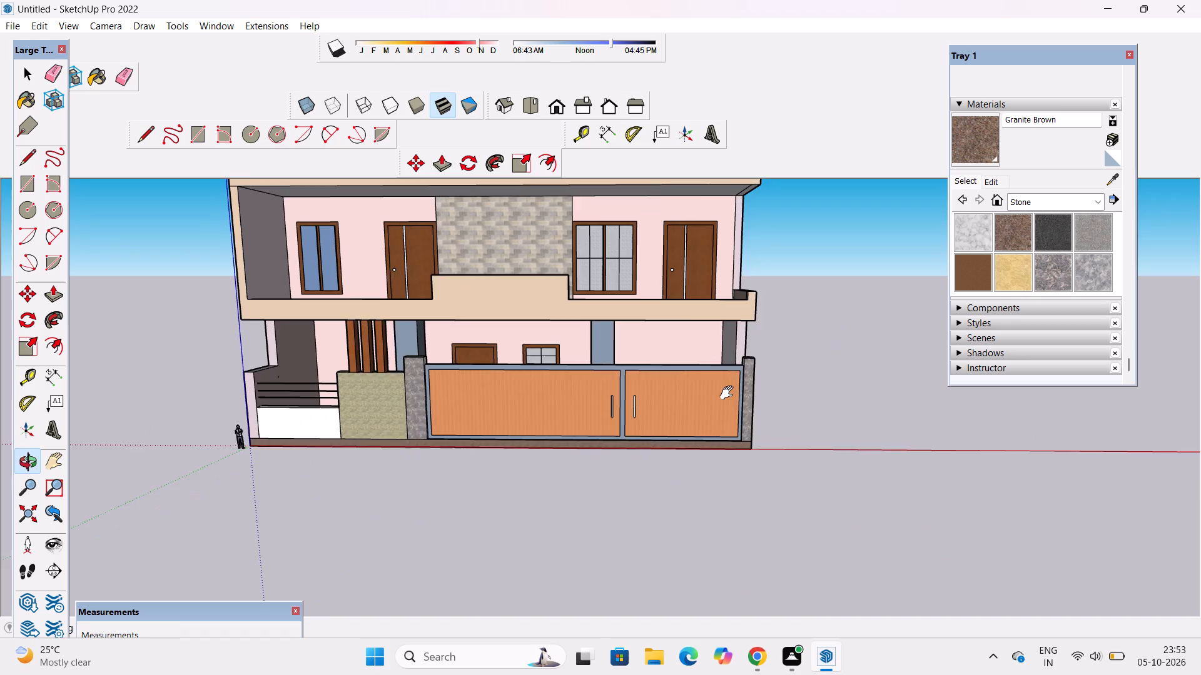
{"action": "left_click_drag", "start_coordinate": [729, 393], "coordinate": [736, 402], "text": "shift"}
{"action": "left_click_drag", "start_coordinate": [337, 534], "coordinate": [402, 469]}
{"action": "scroll", "coordinate": [402, 469], "scroll_direction": "down", "scroll_amount": 4}
{"action": "left_click", "coordinate": [621, 432], "text": "shift"}
{"action": "left_click_drag", "start_coordinate": [617, 431], "coordinate": [594, 434]}
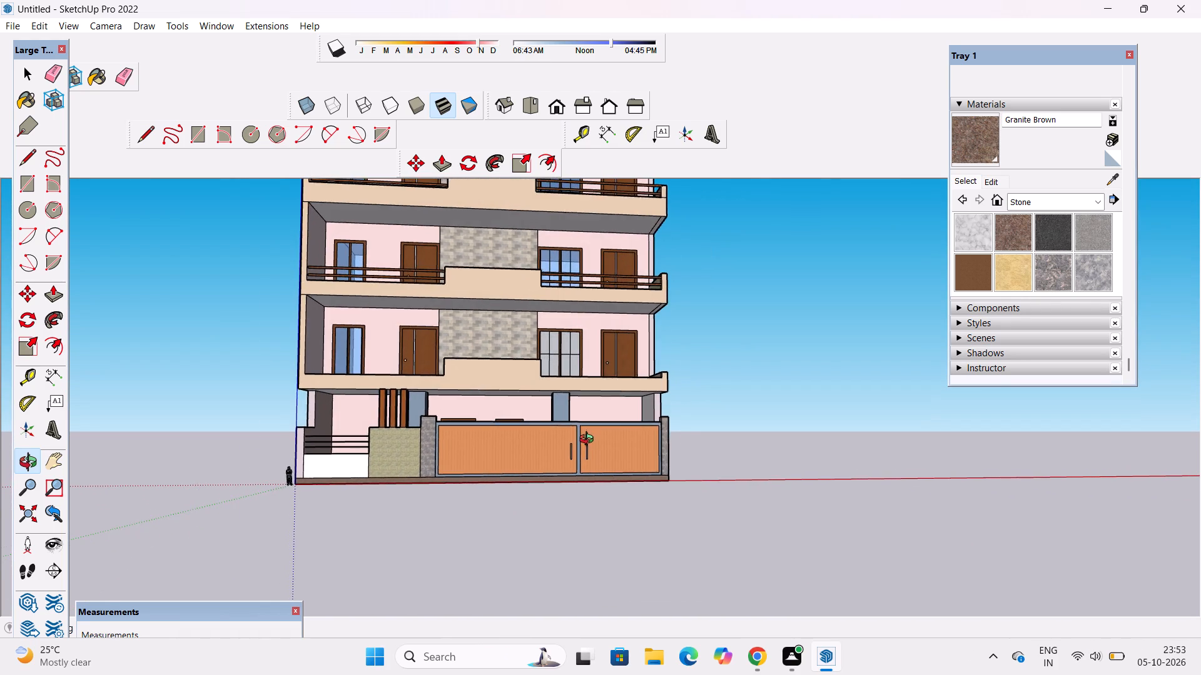
{"action": "scroll", "coordinate": [589, 441], "scroll_direction": "up", "scroll_amount": 2}
{"action": "left_click_drag", "start_coordinate": [585, 445], "coordinate": [589, 424], "text": "shift"}
{"action": "scroll", "coordinate": [589, 424], "scroll_direction": "down", "scroll_amount": 3}
{"action": "left_click_drag", "start_coordinate": [589, 424], "coordinate": [579, 479]}
{"action": "scroll", "coordinate": [542, 406], "scroll_direction": "up", "scroll_amount": 3}
{"action": "left_click_drag", "start_coordinate": [542, 405], "coordinate": [561, 551], "text": "shift"}
{"action": "scroll", "coordinate": [539, 511], "scroll_direction": "down", "scroll_amount": 5}
{"action": "left_click_drag", "start_coordinate": [522, 491], "coordinate": [516, 477], "text": "shift"}
{"action": "left_click_drag", "start_coordinate": [516, 477], "coordinate": [522, 507], "text": "shift"}
{"action": "scroll", "coordinate": [520, 501], "scroll_direction": "down", "scroll_amount": 5, "text": "shift"}
{"action": "scroll", "coordinate": [520, 501], "scroll_direction": "up", "scroll_amount": 3}
{"action": "left_click_drag", "start_coordinate": [545, 500], "coordinate": [485, 399]}
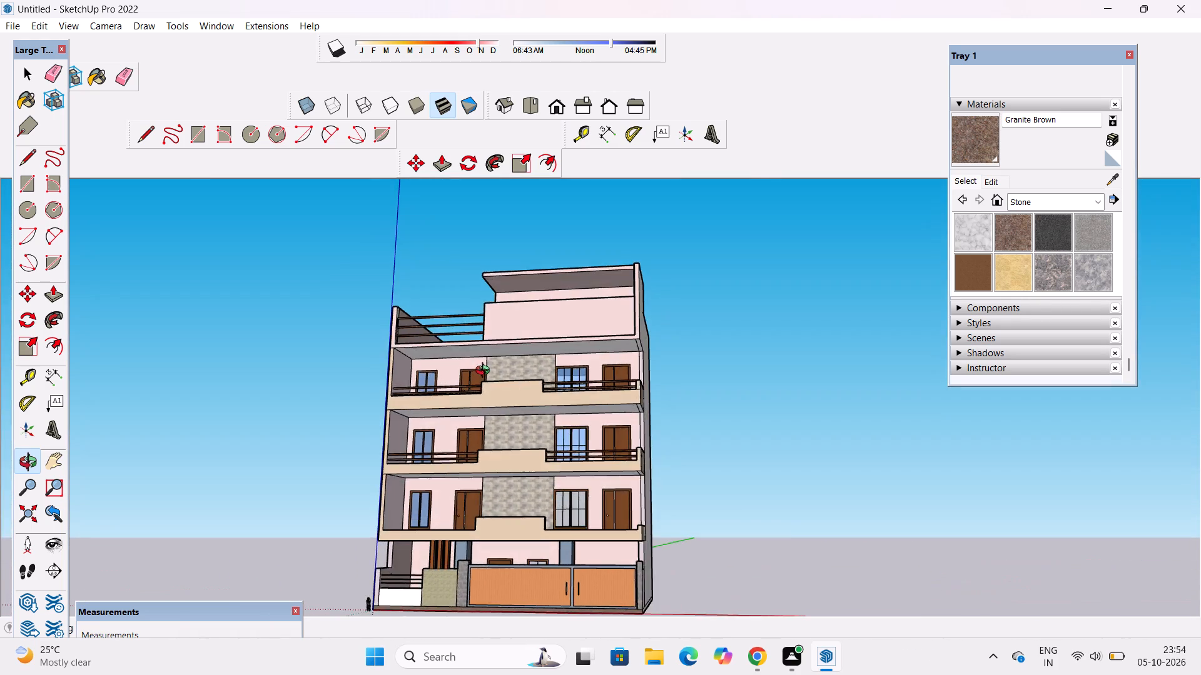
Paint the white undersides of the three upper slabs above the balconies with 0118_Thistle from Colors-Named.
{"action": "scroll", "coordinate": [485, 372], "scroll_direction": "up", "scroll_amount": 4}
{"action": "left_click_drag", "start_coordinate": [489, 409], "coordinate": [515, 311]}
{"action": "left_click", "coordinate": [1018, 200]}
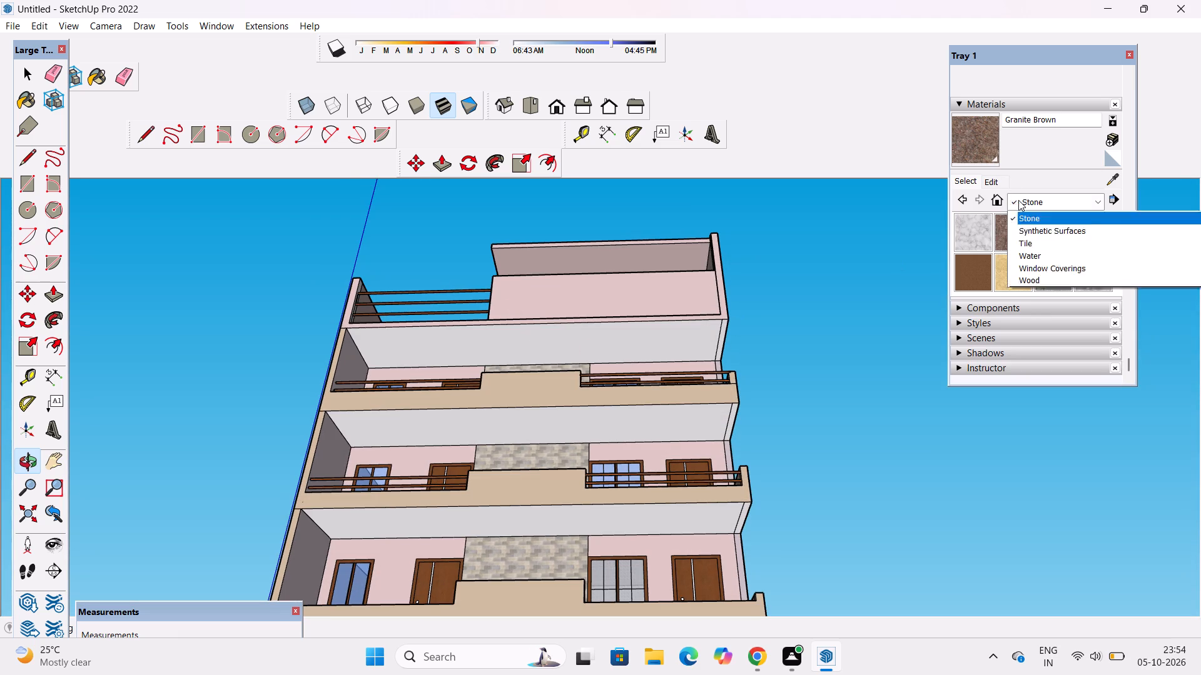
{"action": "left_click", "coordinate": [1046, 264]}
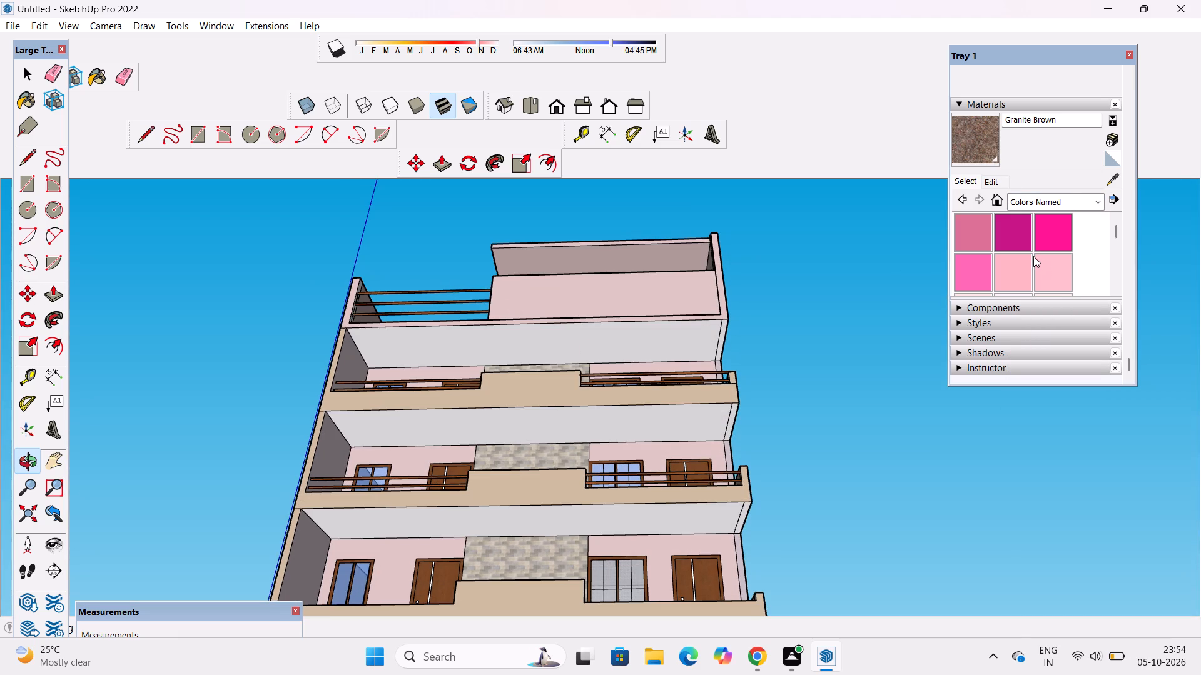
{"action": "scroll", "coordinate": [1033, 256], "scroll_direction": "down", "scroll_amount": 2}
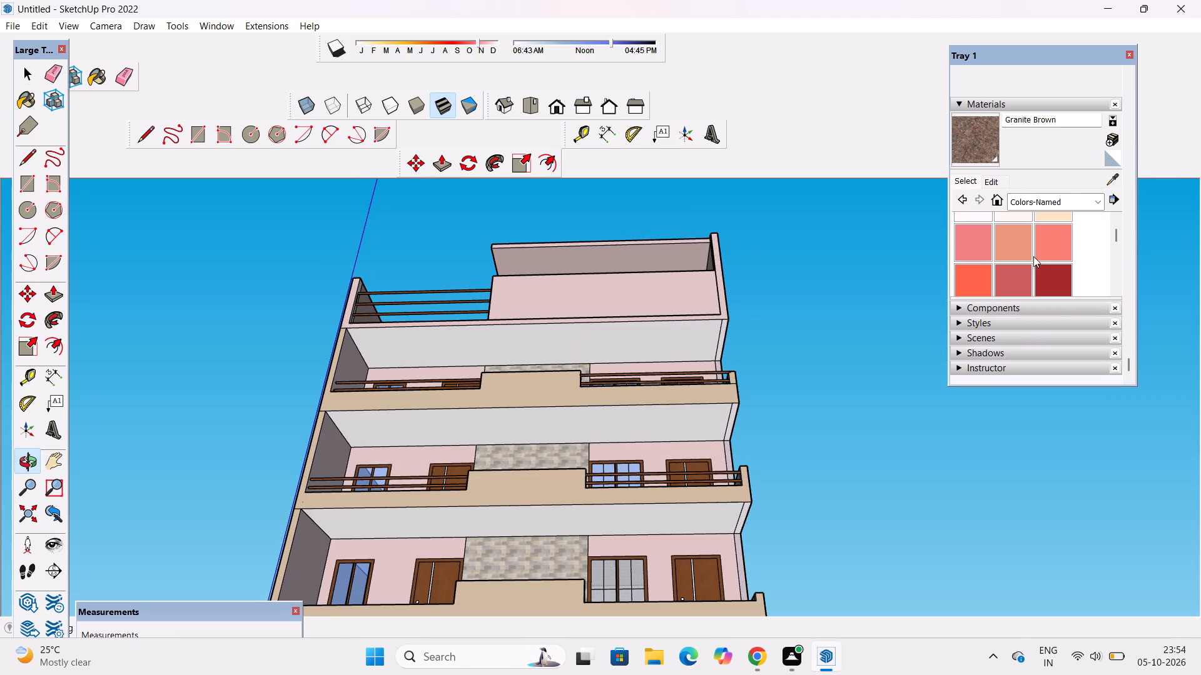
{"action": "scroll", "coordinate": [1007, 244], "scroll_direction": "down", "scroll_amount": 11}
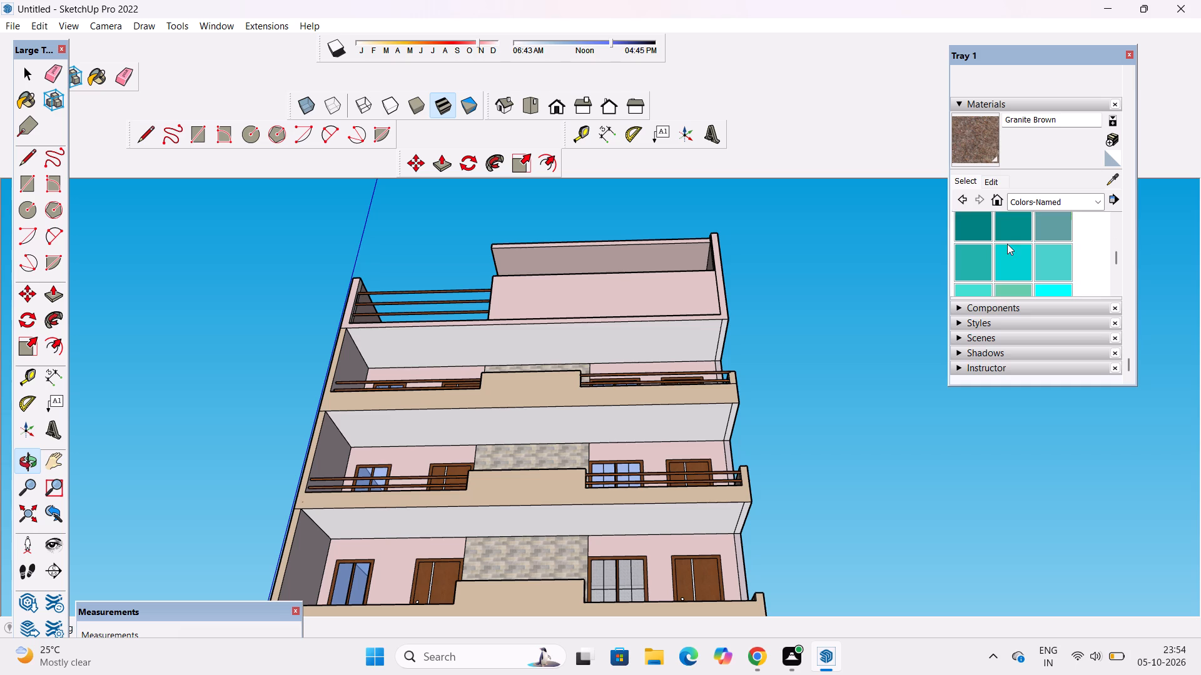
{"action": "scroll", "coordinate": [1007, 244], "scroll_direction": "down", "scroll_amount": 7}
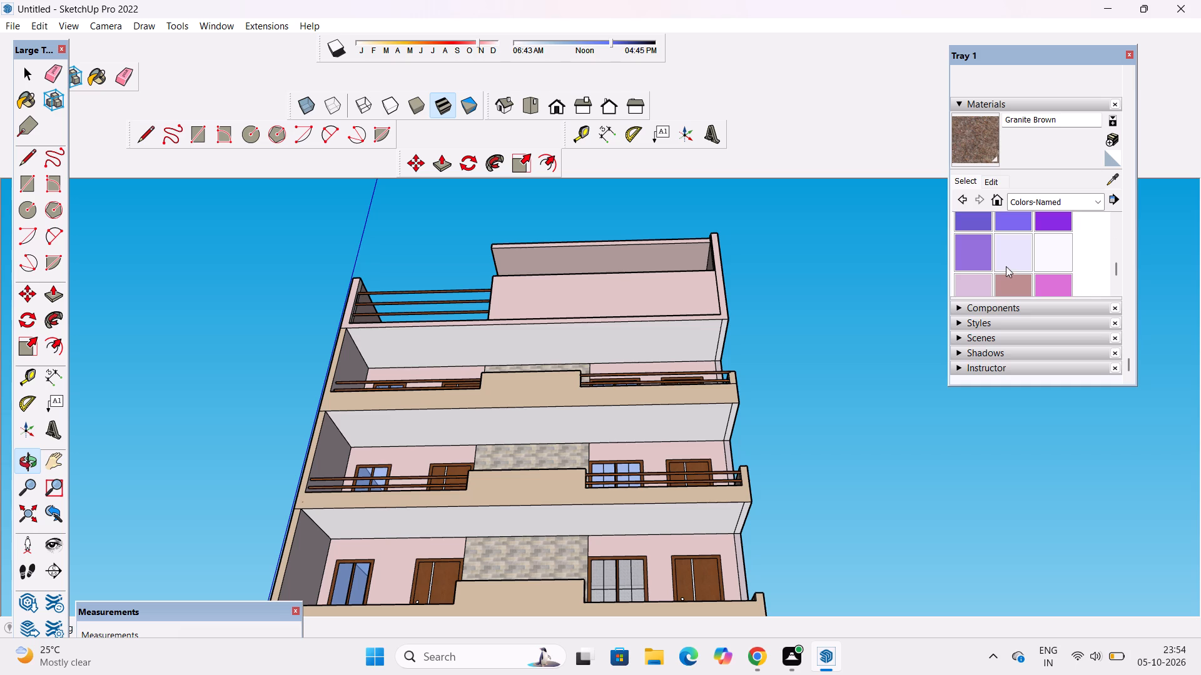
{"action": "left_click", "coordinate": [981, 284]}
{"action": "left_click", "coordinate": [672, 344]}
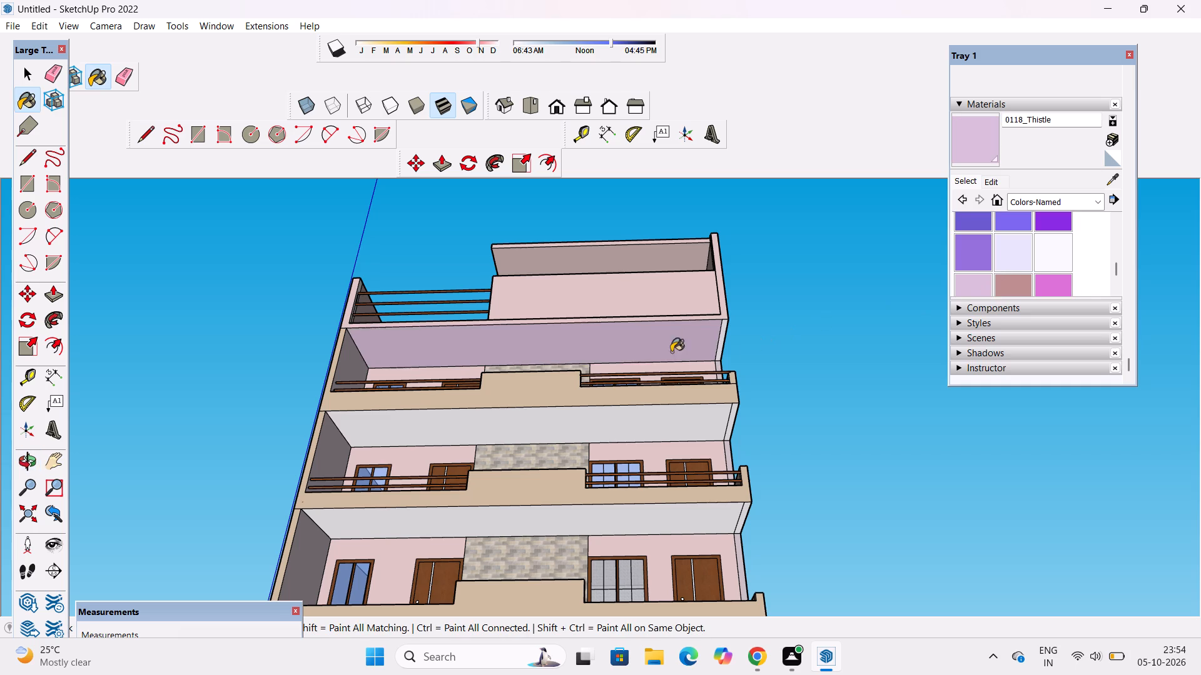
{"action": "left_click", "coordinate": [667, 421]}
{"action": "left_click", "coordinate": [668, 516]}
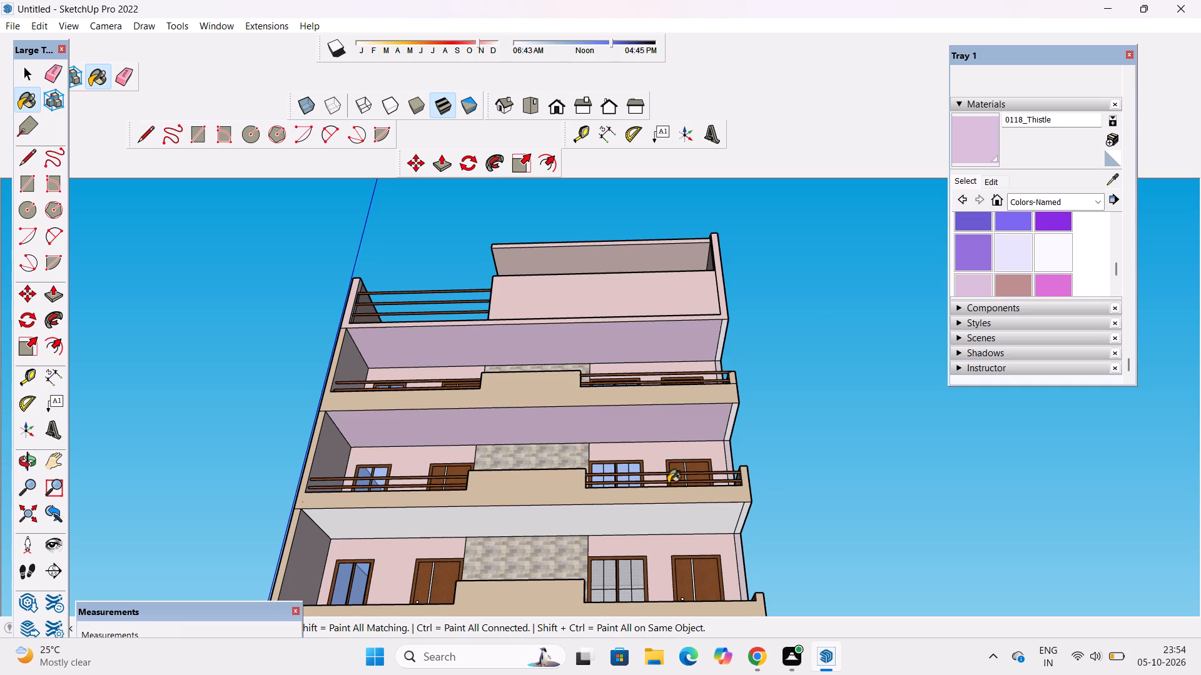
Darken the 0118_Thistle material slightly using the Color Wheel's brightness.
{"action": "scroll", "coordinate": [668, 481], "scroll_direction": "down", "scroll_amount": 1}
{"action": "left_click", "coordinate": [1001, 181]}
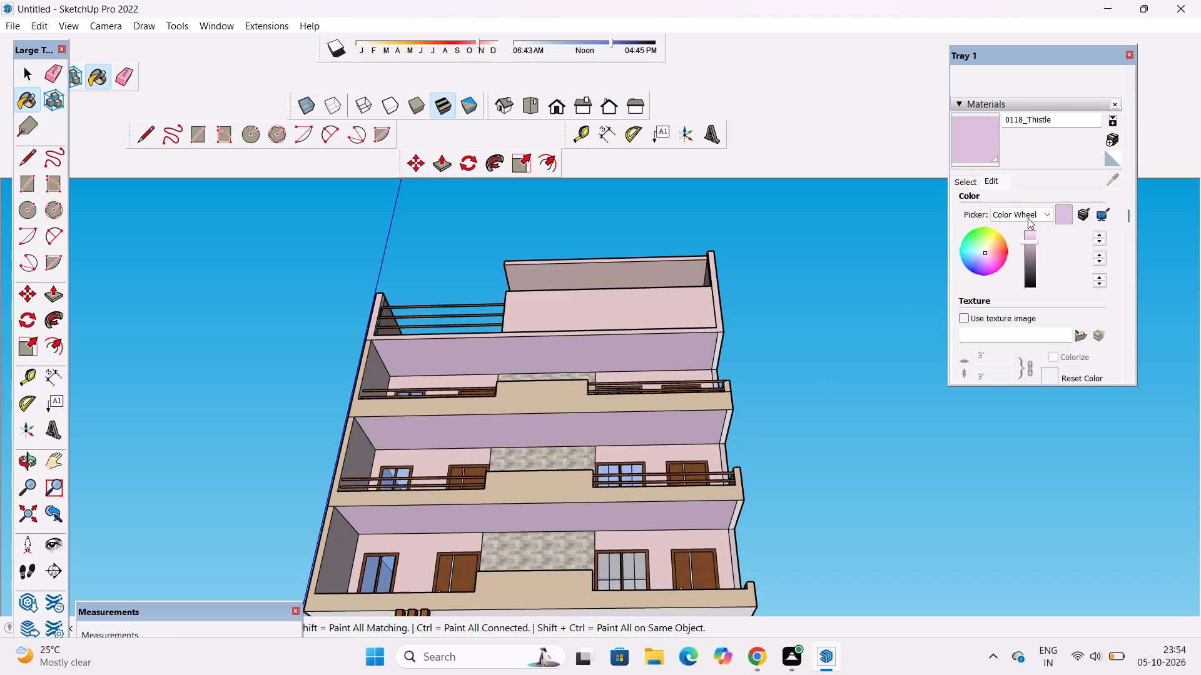
{"action": "left_click", "coordinate": [1029, 246]}
Paint the narrow white strips under the outer ends of the upper slab and balconies with the darkened 0118_Thistle.
{"action": "key", "text": "o"}
{"action": "left_click", "coordinate": [14, 454]}
{"action": "scroll", "coordinate": [432, 366], "scroll_direction": "down", "scroll_amount": 5}
{"action": "left_click_drag", "start_coordinate": [502, 352], "coordinate": [519, 429]}
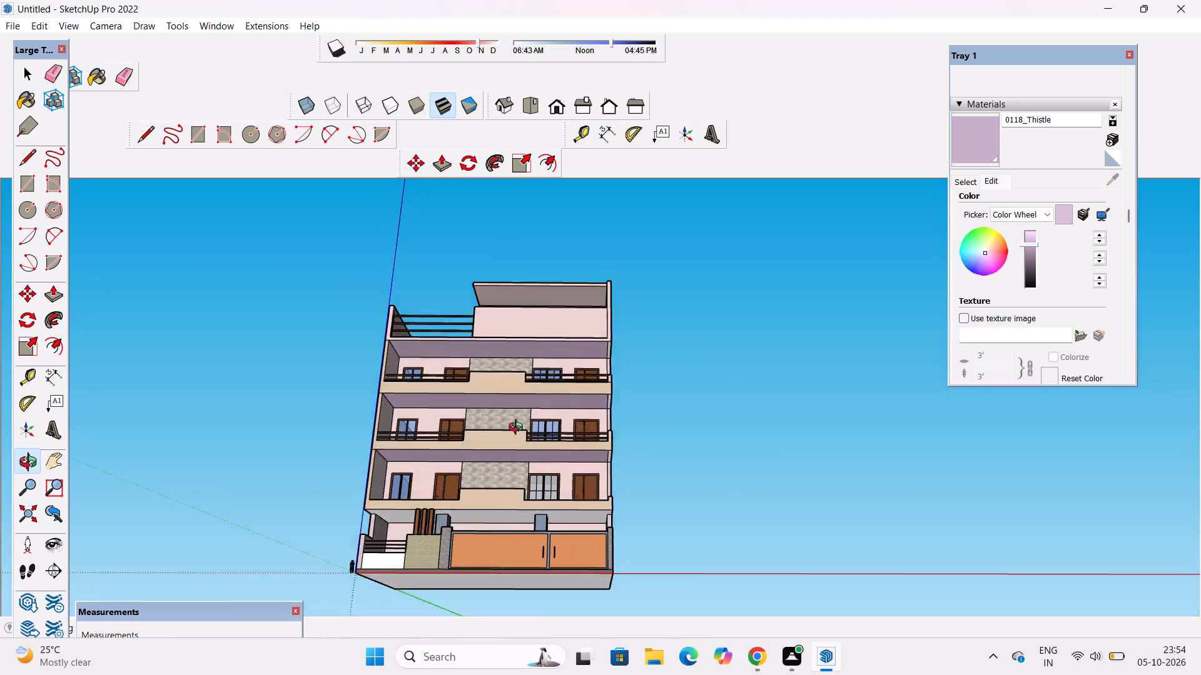
{"action": "left_click_drag", "start_coordinate": [519, 429], "coordinate": [536, 553]}
{"action": "scroll", "coordinate": [537, 523], "scroll_direction": "up", "scroll_amount": 3}
{"action": "left_click_drag", "start_coordinate": [628, 475], "coordinate": [420, 422]}
{"action": "scroll", "coordinate": [651, 418], "scroll_direction": "up", "scroll_amount": 5}
{"action": "left_click_drag", "start_coordinate": [654, 417], "coordinate": [622, 286]}
{"action": "left_click_drag", "start_coordinate": [622, 283], "coordinate": [639, 264]}
{"action": "left_click_drag", "start_coordinate": [639, 256], "coordinate": [628, 411]}
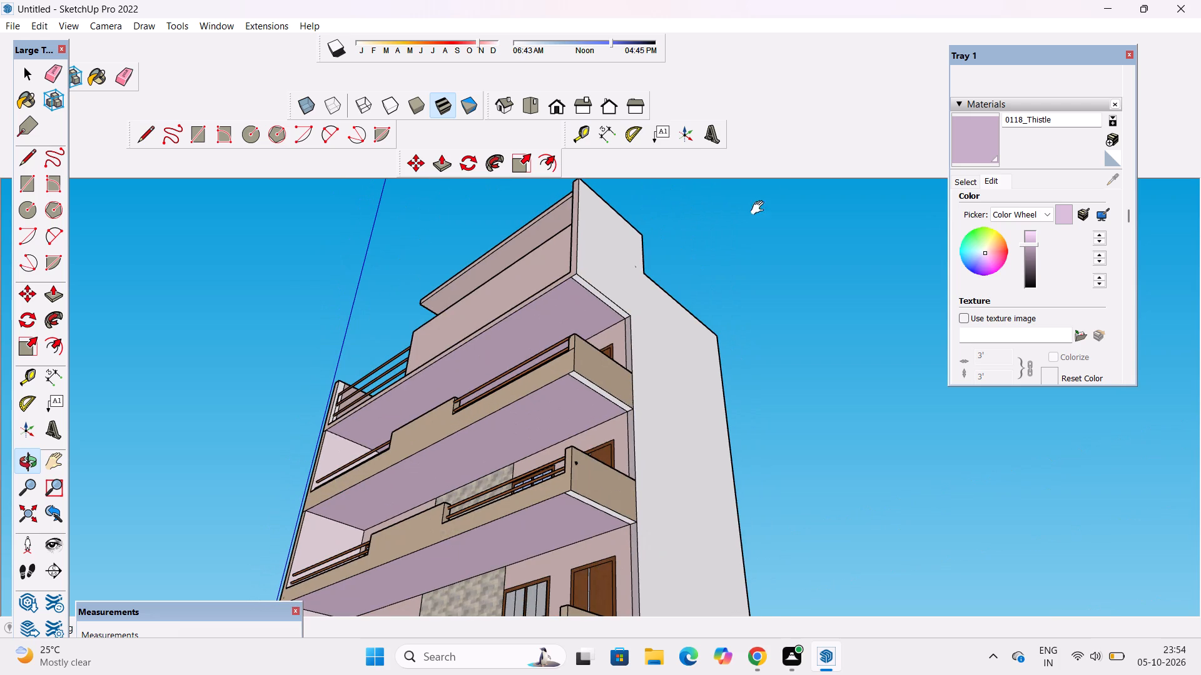
{"action": "left_click", "coordinate": [970, 138]}
{"action": "scroll", "coordinate": [632, 311], "scroll_direction": "up", "scroll_amount": 9}
{"action": "left_click", "coordinate": [611, 312]}
{"action": "scroll", "coordinate": [622, 285], "scroll_direction": "down", "scroll_amount": 5}
{"action": "scroll", "coordinate": [635, 471], "scroll_direction": "up", "scroll_amount": 5}
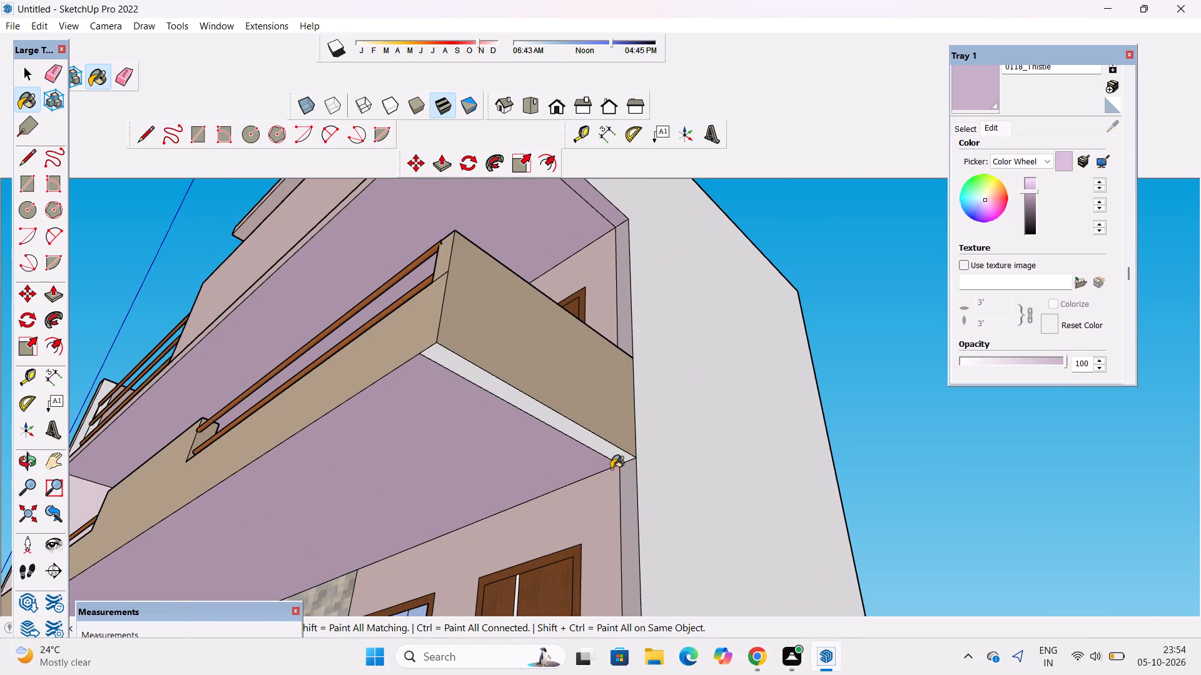
{"action": "left_click", "coordinate": [607, 456]}
{"action": "scroll", "coordinate": [594, 320], "scroll_direction": "down", "scroll_amount": 6}
{"action": "scroll", "coordinate": [598, 360], "scroll_direction": "up", "scroll_amount": 9}
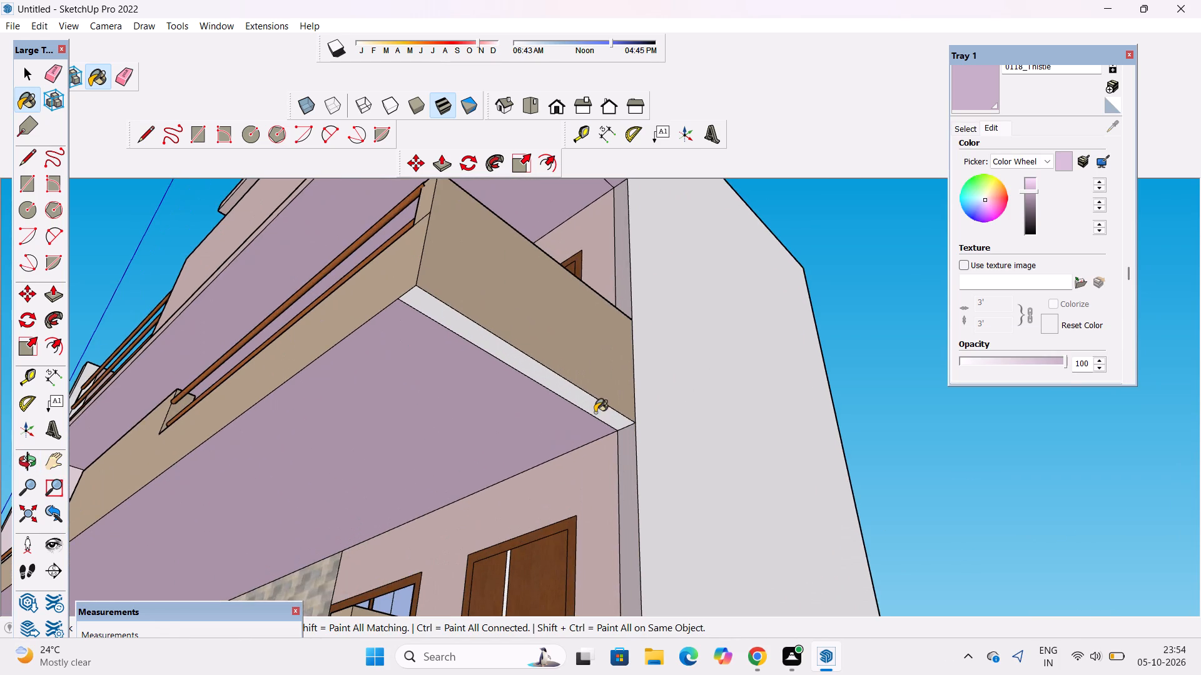
{"action": "left_click", "coordinate": [595, 412]}
{"action": "scroll", "coordinate": [598, 281], "scroll_direction": "down", "scroll_amount": 10}
{"action": "scroll", "coordinate": [598, 507], "scroll_direction": "up", "scroll_amount": 5}
{"action": "left_click", "coordinate": [596, 474]}
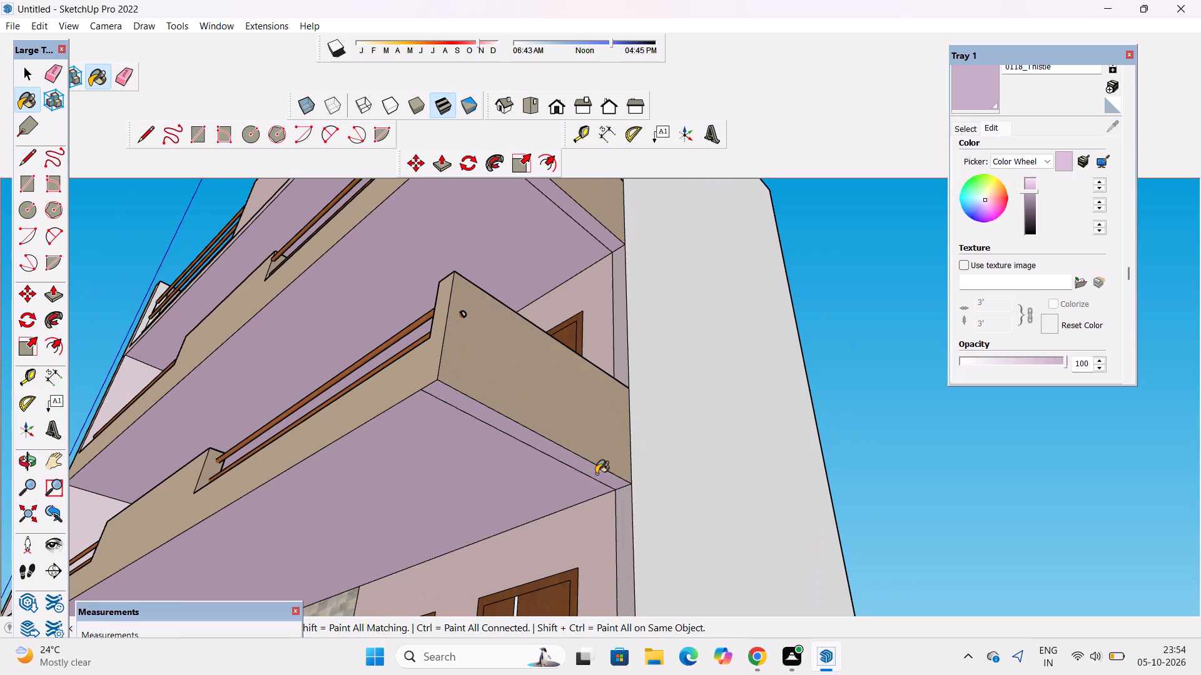
Examine the whole painted house from several angles and frame its full front elevation.
{"action": "key", "text": "o"}
{"action": "scroll", "coordinate": [596, 401], "scroll_direction": "down", "scroll_amount": 5}
{"action": "left_click_drag", "start_coordinate": [596, 401], "coordinate": [632, 447]}
{"action": "scroll", "coordinate": [631, 432], "scroll_direction": "down", "scroll_amount": 3}
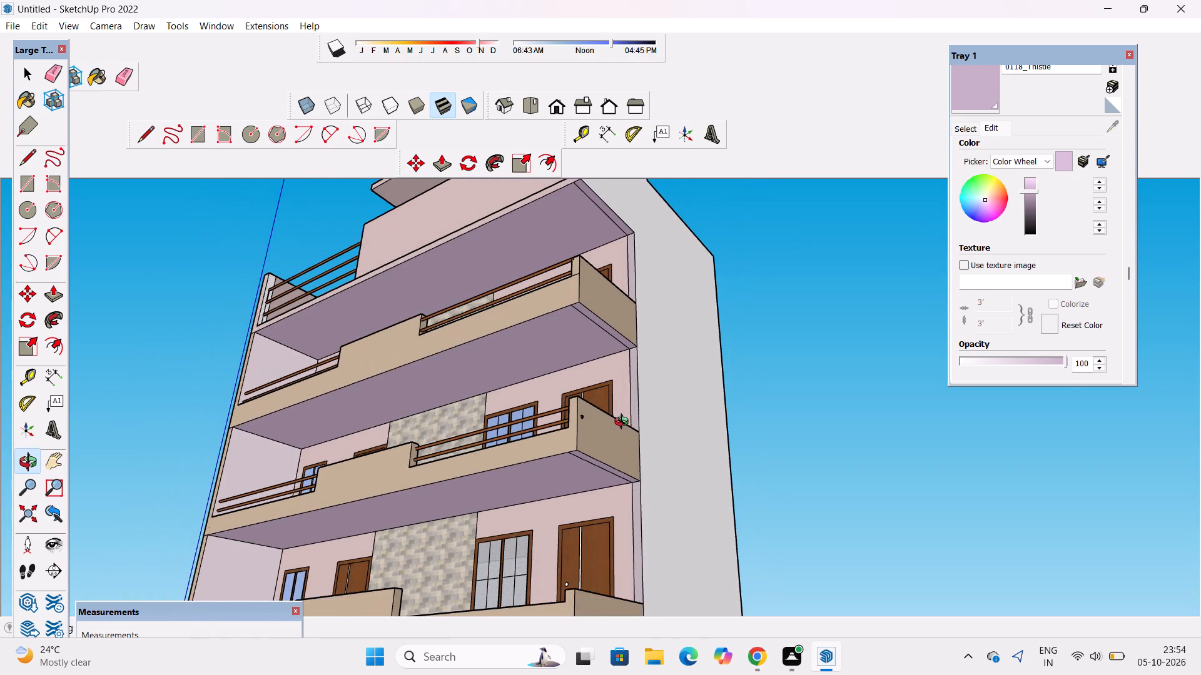
{"action": "scroll", "coordinate": [618, 391], "scroll_direction": "down", "scroll_amount": 6}
{"action": "left_click_drag", "start_coordinate": [613, 409], "coordinate": [665, 484]}
{"action": "left_click_drag", "start_coordinate": [612, 491], "coordinate": [686, 500], "text": "shift"}
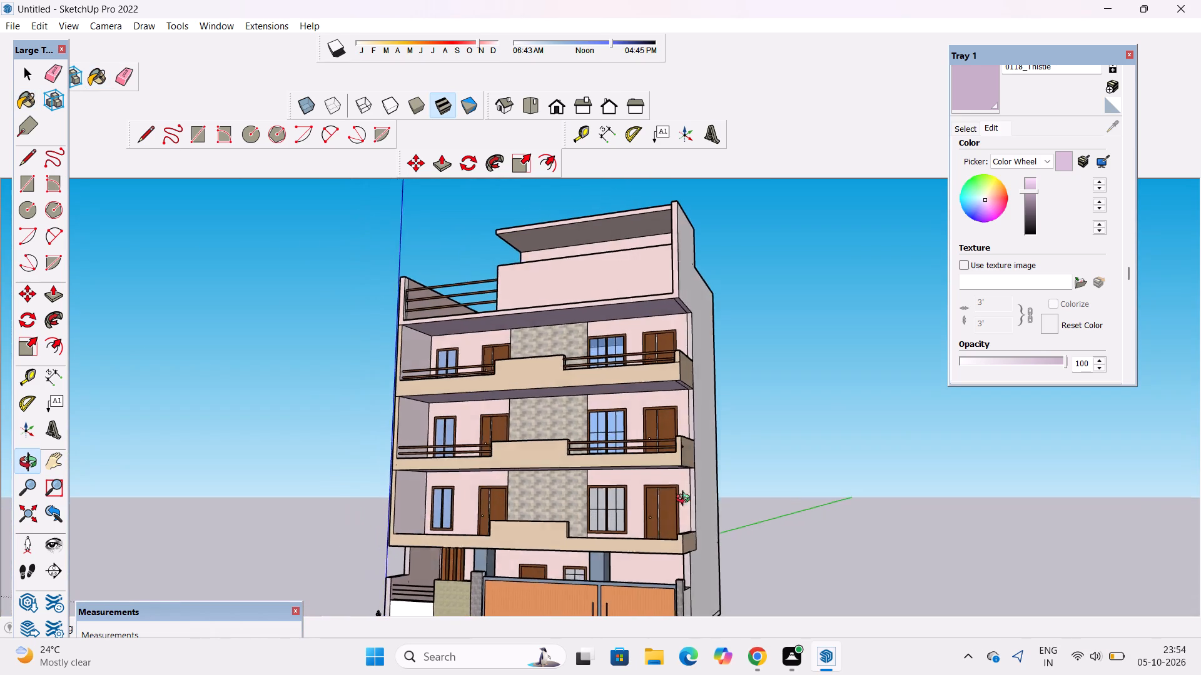
{"action": "left_click_drag", "start_coordinate": [686, 500], "coordinate": [696, 503], "text": "shift"}
{"action": "left_click_drag", "start_coordinate": [451, 437], "coordinate": [641, 453]}
{"action": "scroll", "coordinate": [641, 439], "scroll_direction": "down", "scroll_amount": 6}
{"action": "left_click_drag", "start_coordinate": [656, 437], "coordinate": [601, 482]}
{"action": "left_click_drag", "start_coordinate": [601, 482], "coordinate": [527, 502]}
{"action": "left_click_drag", "start_coordinate": [367, 449], "coordinate": [635, 421]}
{"action": "left_click_drag", "start_coordinate": [635, 421], "coordinate": [369, 477]}
{"action": "scroll", "coordinate": [562, 454], "scroll_direction": "down", "scroll_amount": 5}
{"action": "left_click_drag", "start_coordinate": [623, 458], "coordinate": [555, 470], "text": "shift"}
{"action": "left_click_drag", "start_coordinate": [554, 471], "coordinate": [524, 446]}
{"action": "left_click_drag", "start_coordinate": [531, 465], "coordinate": [516, 435]}
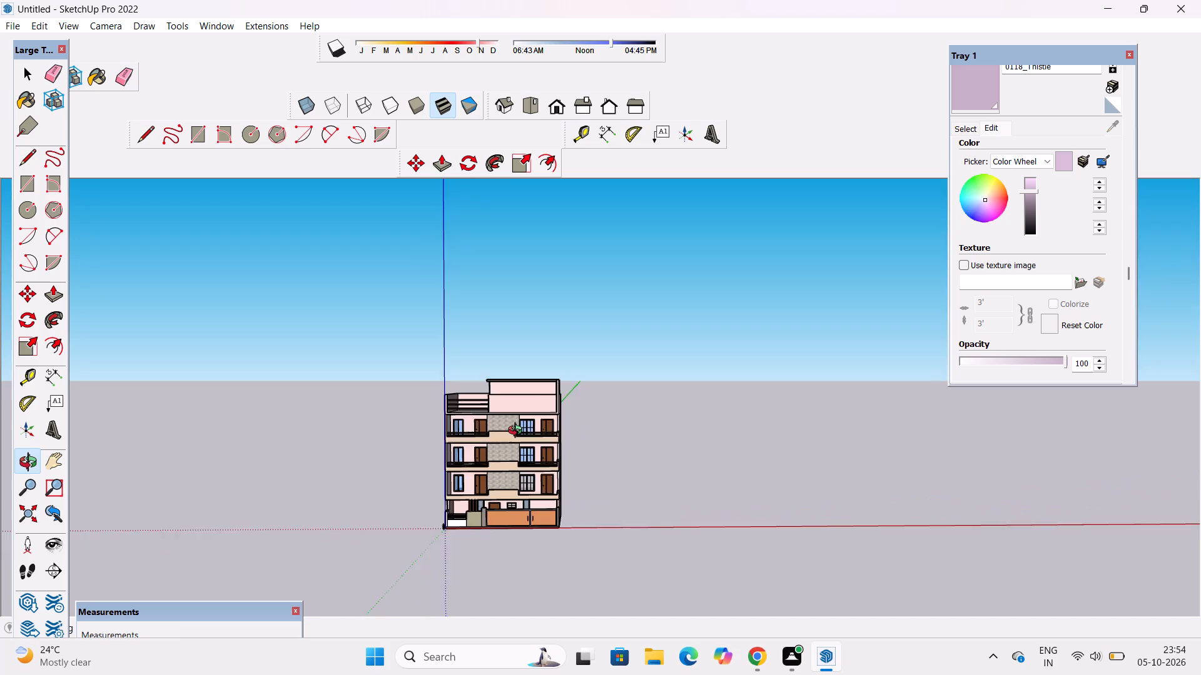
{"action": "scroll", "coordinate": [518, 432], "scroll_direction": "up", "scroll_amount": 4}
{"action": "left_click_drag", "start_coordinate": [520, 438], "coordinate": [532, 424], "text": "shift"}
{"action": "scroll", "coordinate": [532, 423], "scroll_direction": "down", "scroll_amount": 2}
{"action": "left_click_drag", "start_coordinate": [536, 421], "coordinate": [543, 448]}
{"action": "scroll", "coordinate": [543, 448], "scroll_direction": "up", "scroll_amount": 3}
{"action": "left_click_drag", "start_coordinate": [543, 448], "coordinate": [565, 467], "text": "shift"}
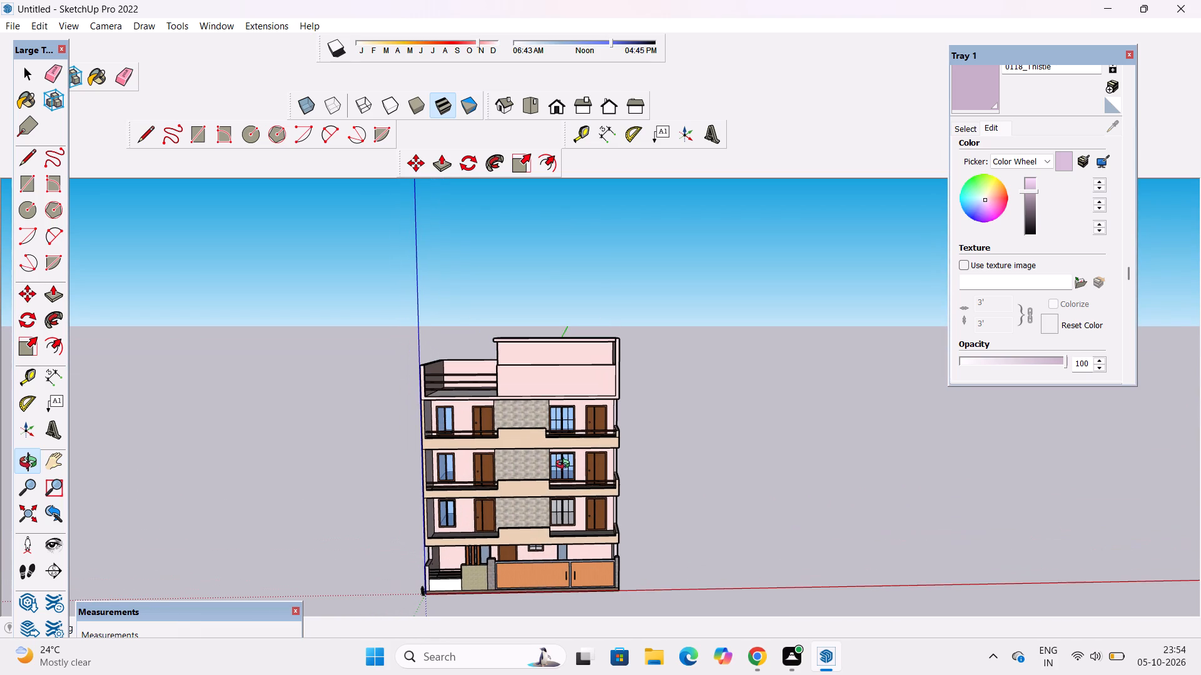
{"action": "key", "text": "space"}
{"action": "left_click", "coordinate": [704, 400]}
{"action": "key", "text": "o"}
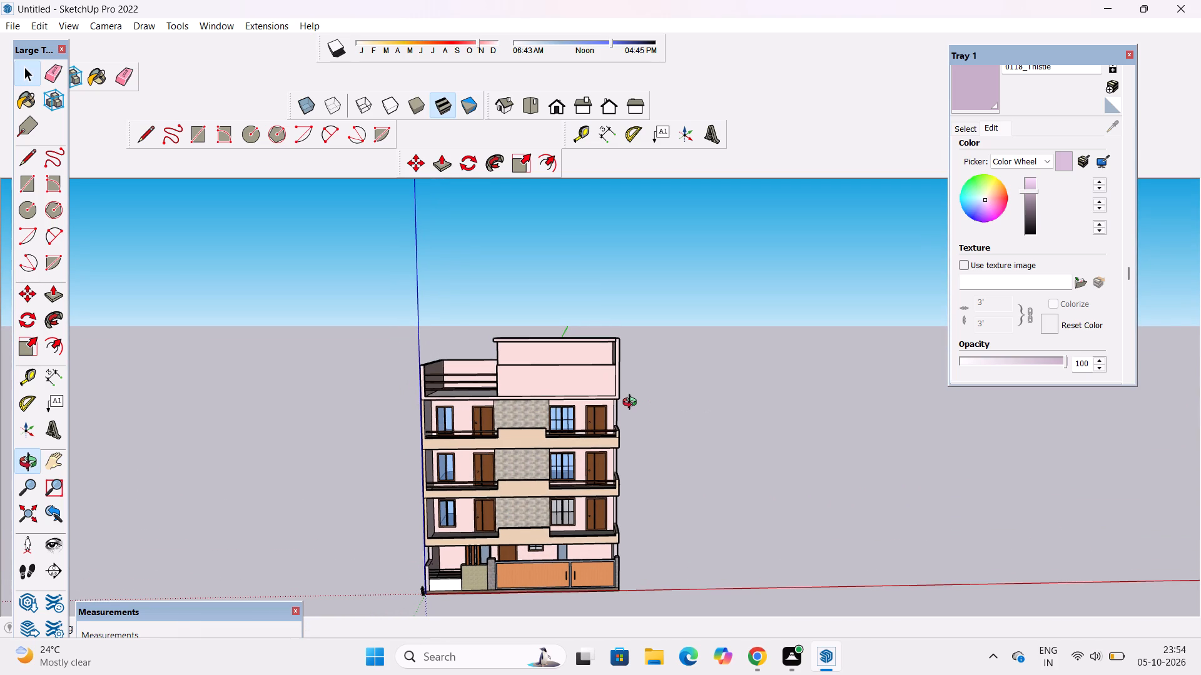
{"action": "key", "text": "space"}
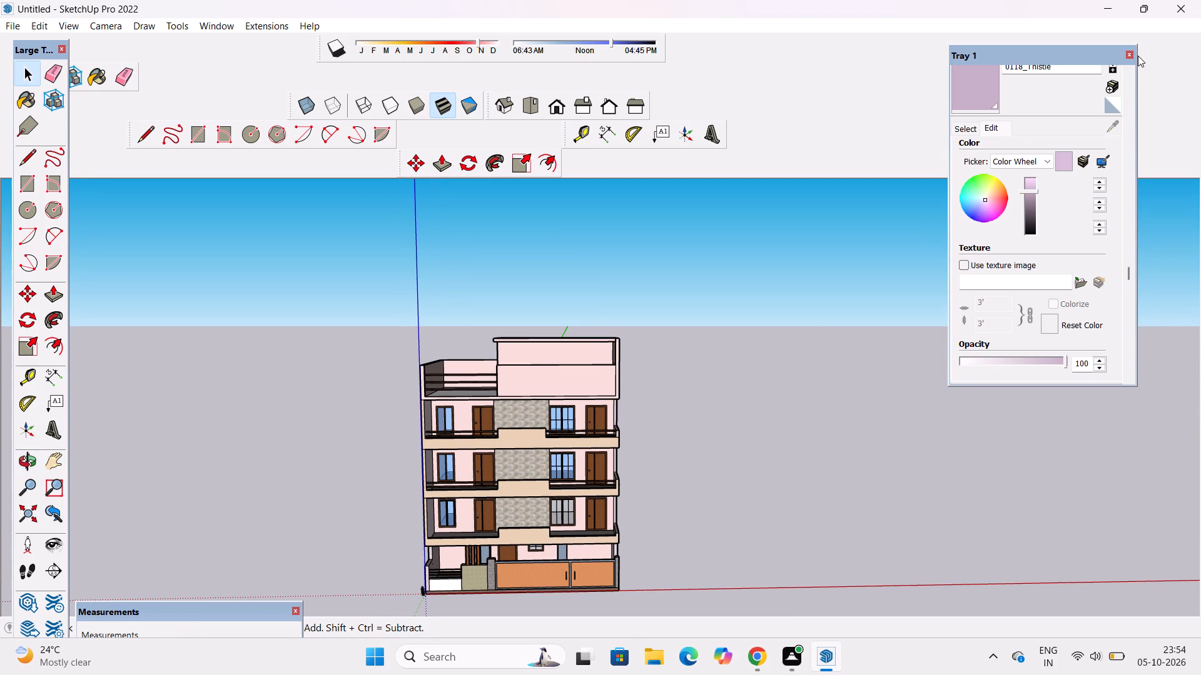
Close the materials tray.
{"action": "left_click", "coordinate": [1132, 54]}
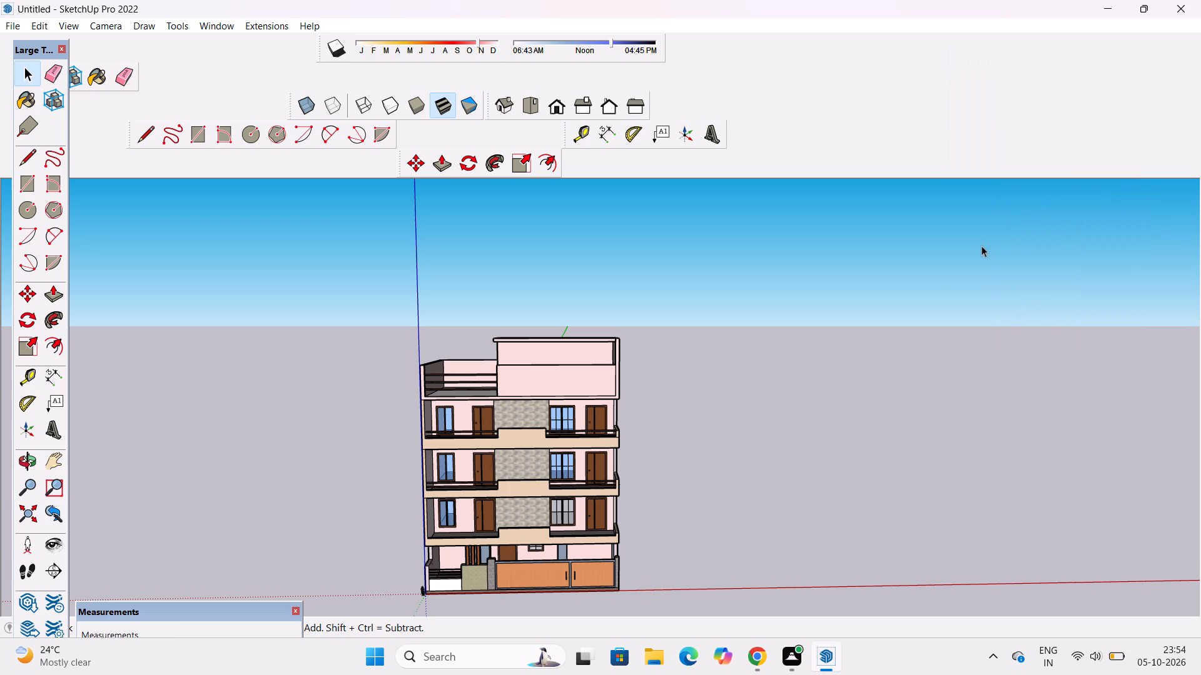
Save the model in Downloads as a SketchUp file named "4RTH FLOORS HOUSE".
{"action": "key", "text": "ctrl+s"}
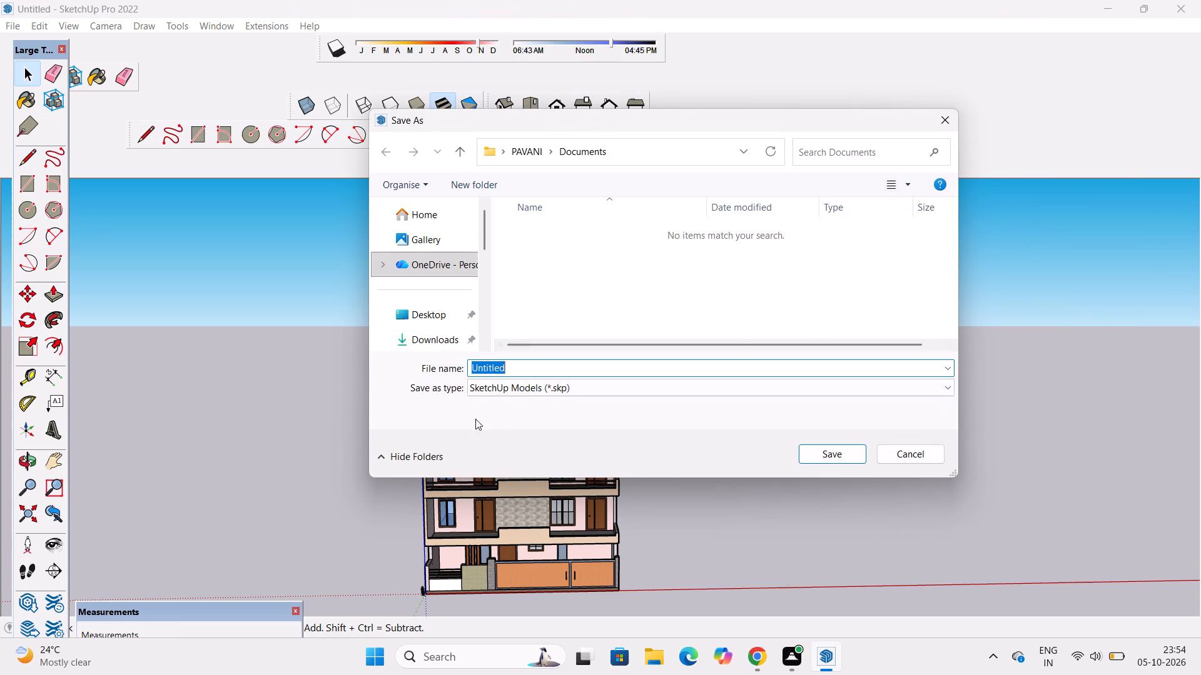
{"action": "left_click", "coordinate": [441, 337]}
{"action": "double_click", "coordinate": [511, 366]}
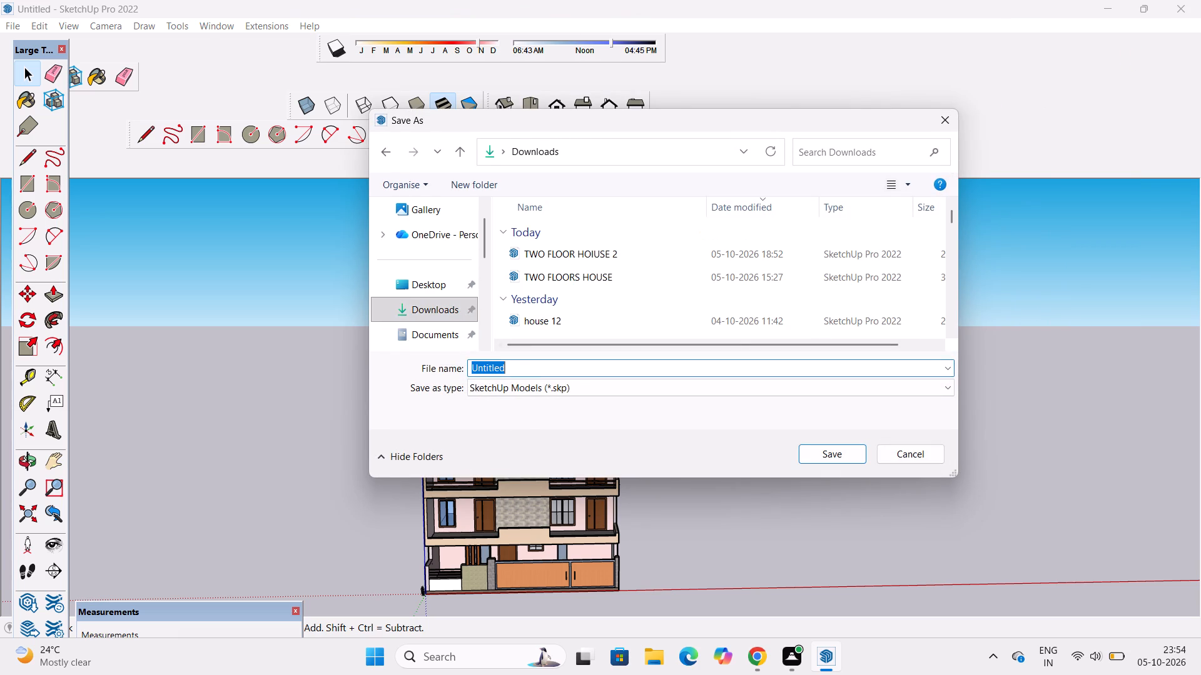
{"action": "key", "text": "BackSpace"}
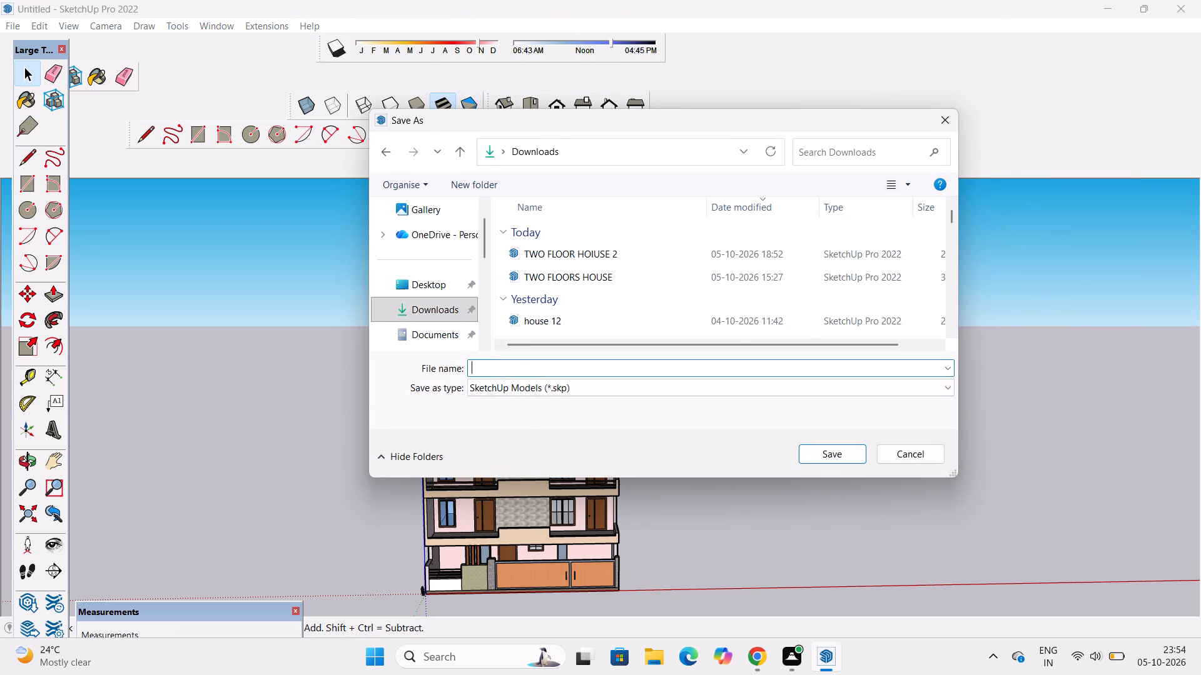
{"action": "key", "text": "4"}
{"action": "type", "text": "RTH FLOO"}
{"action": "key", "text": "r"}
{"action": "type", "text": "S"}
{"action": "key", "text": "space"}
{"action": "type", "text": "HOU"}
{"action": "type", "text": "SE"}
{"action": "left_click", "coordinate": [823, 452]}
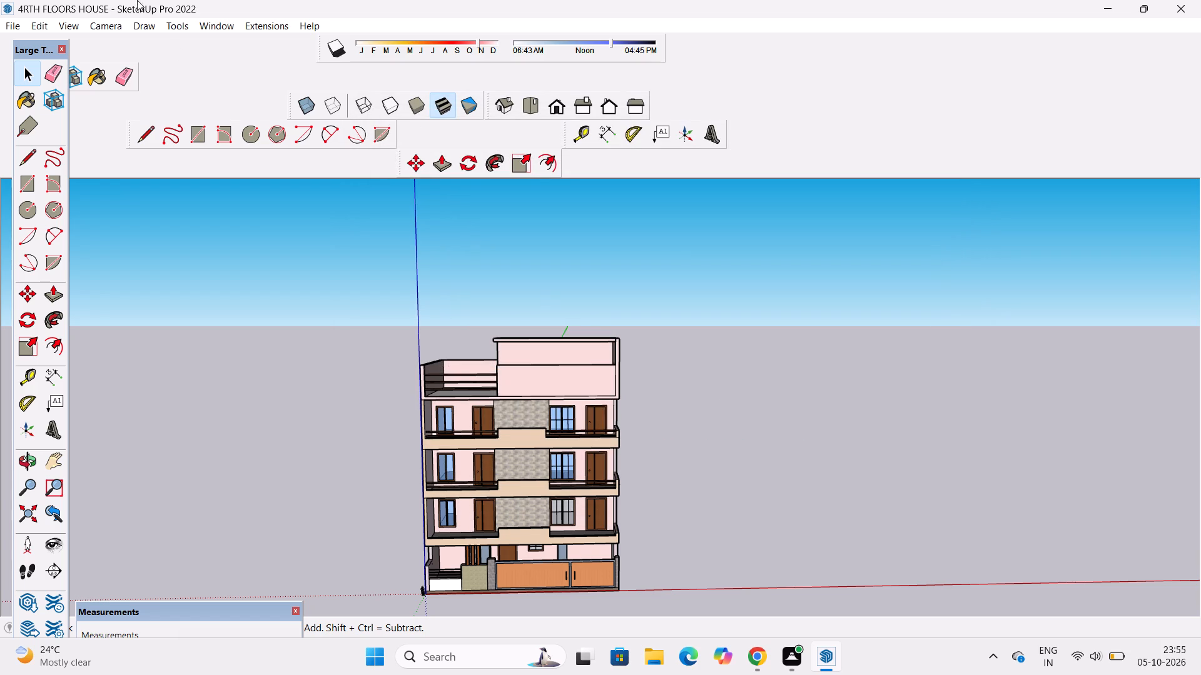
Export the front view as a 2D graphic PDF to Downloads, with "PDF" in the file name.
{"action": "left_click", "coordinate": [15, 33]}
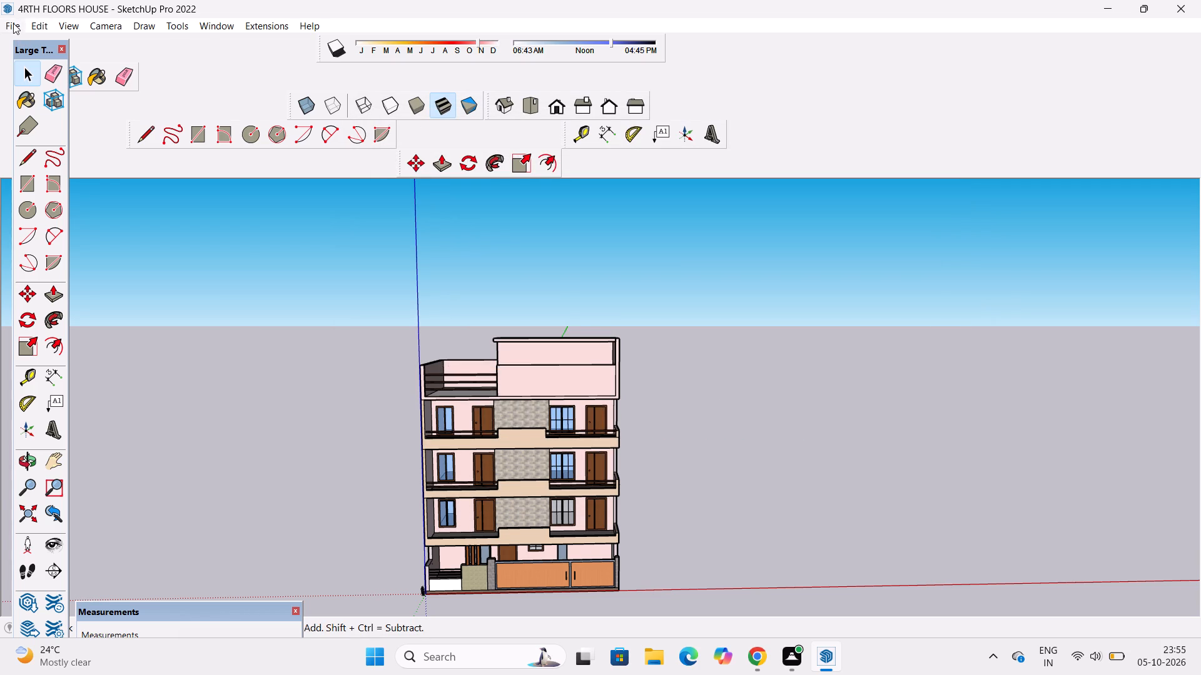
{"action": "left_click", "coordinate": [13, 23]}
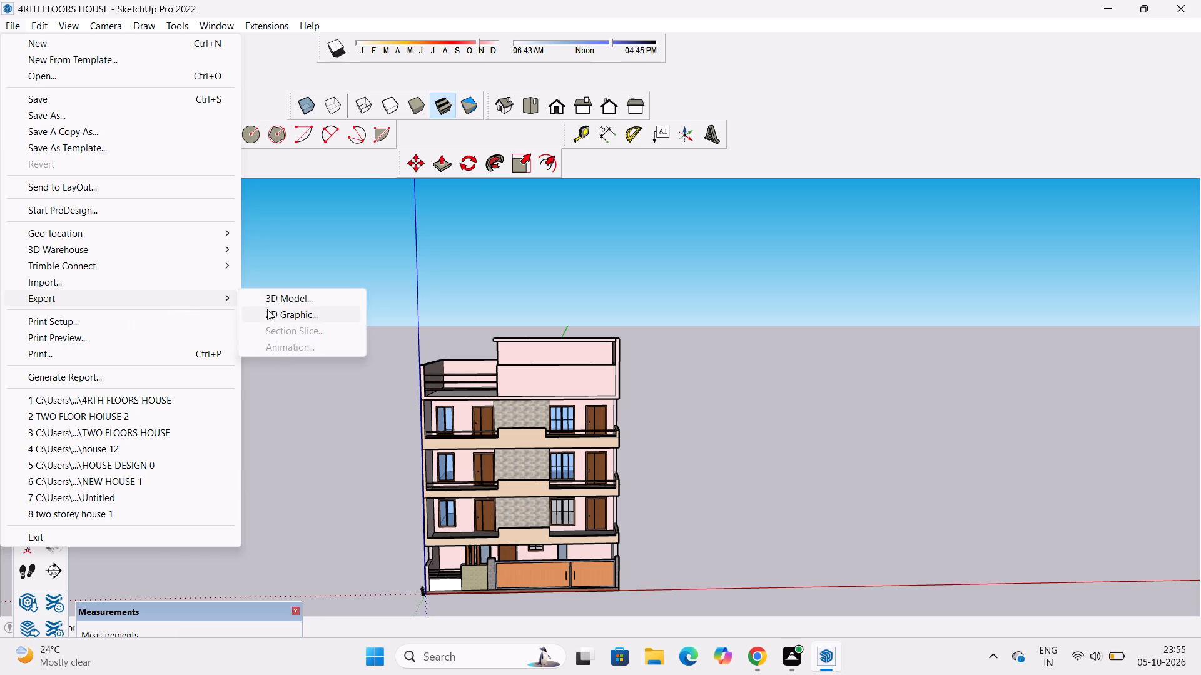
{"action": "left_click", "coordinate": [280, 314]}
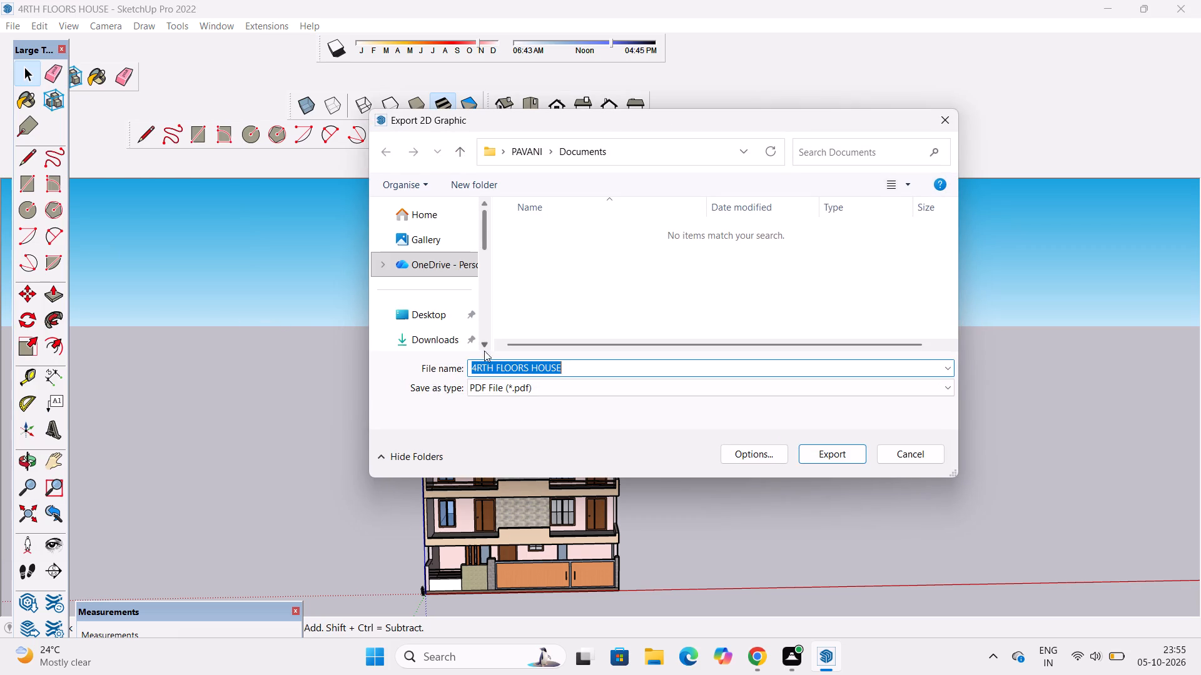
{"action": "left_click", "coordinate": [440, 339]}
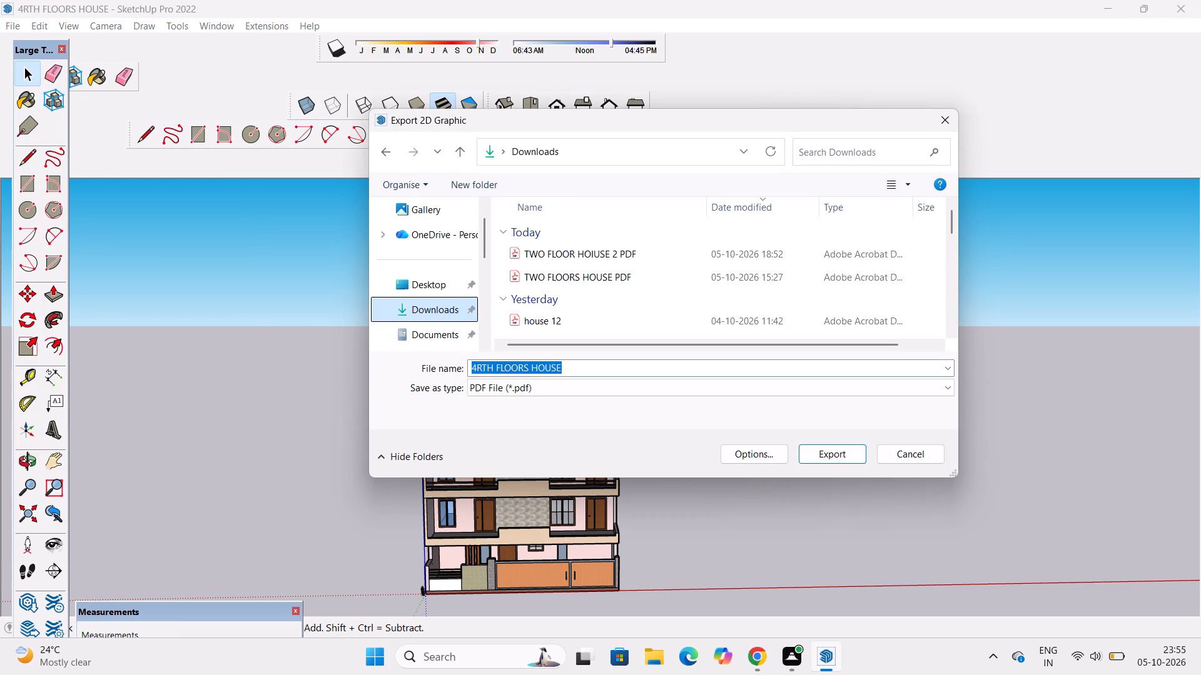
{"action": "triple_click", "coordinate": [573, 369]}
{"action": "key", "text": "space"}
{"action": "type", "text": "PDF"}
{"action": "left_click", "coordinate": [830, 459]}
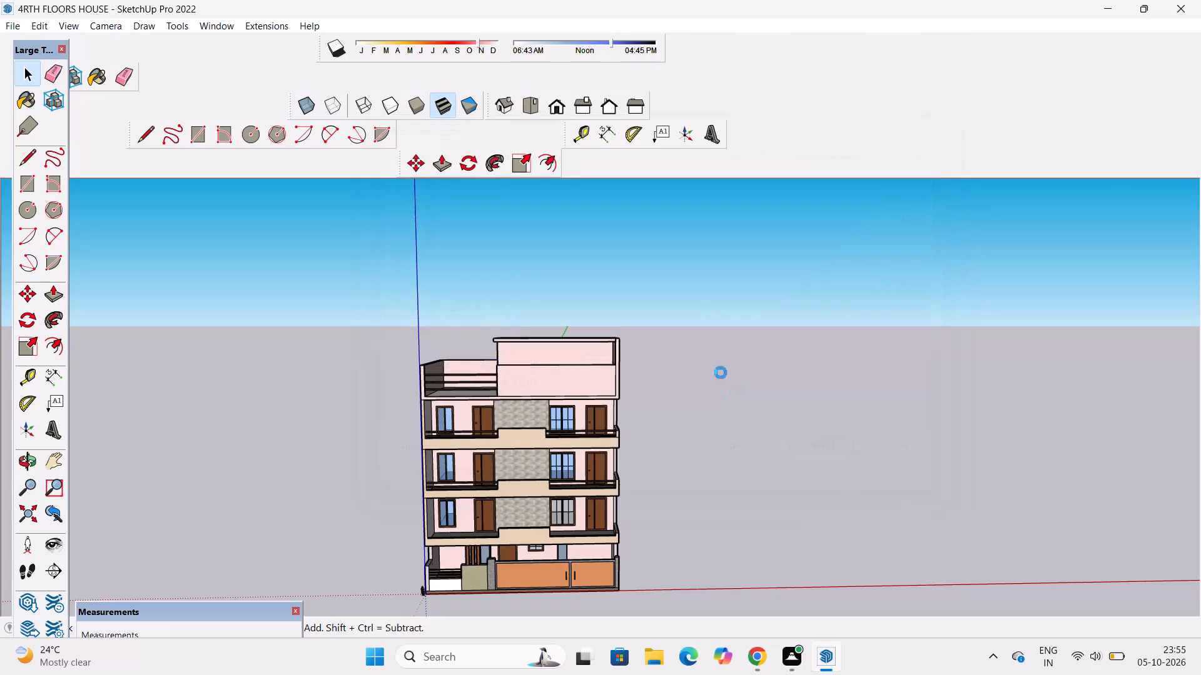